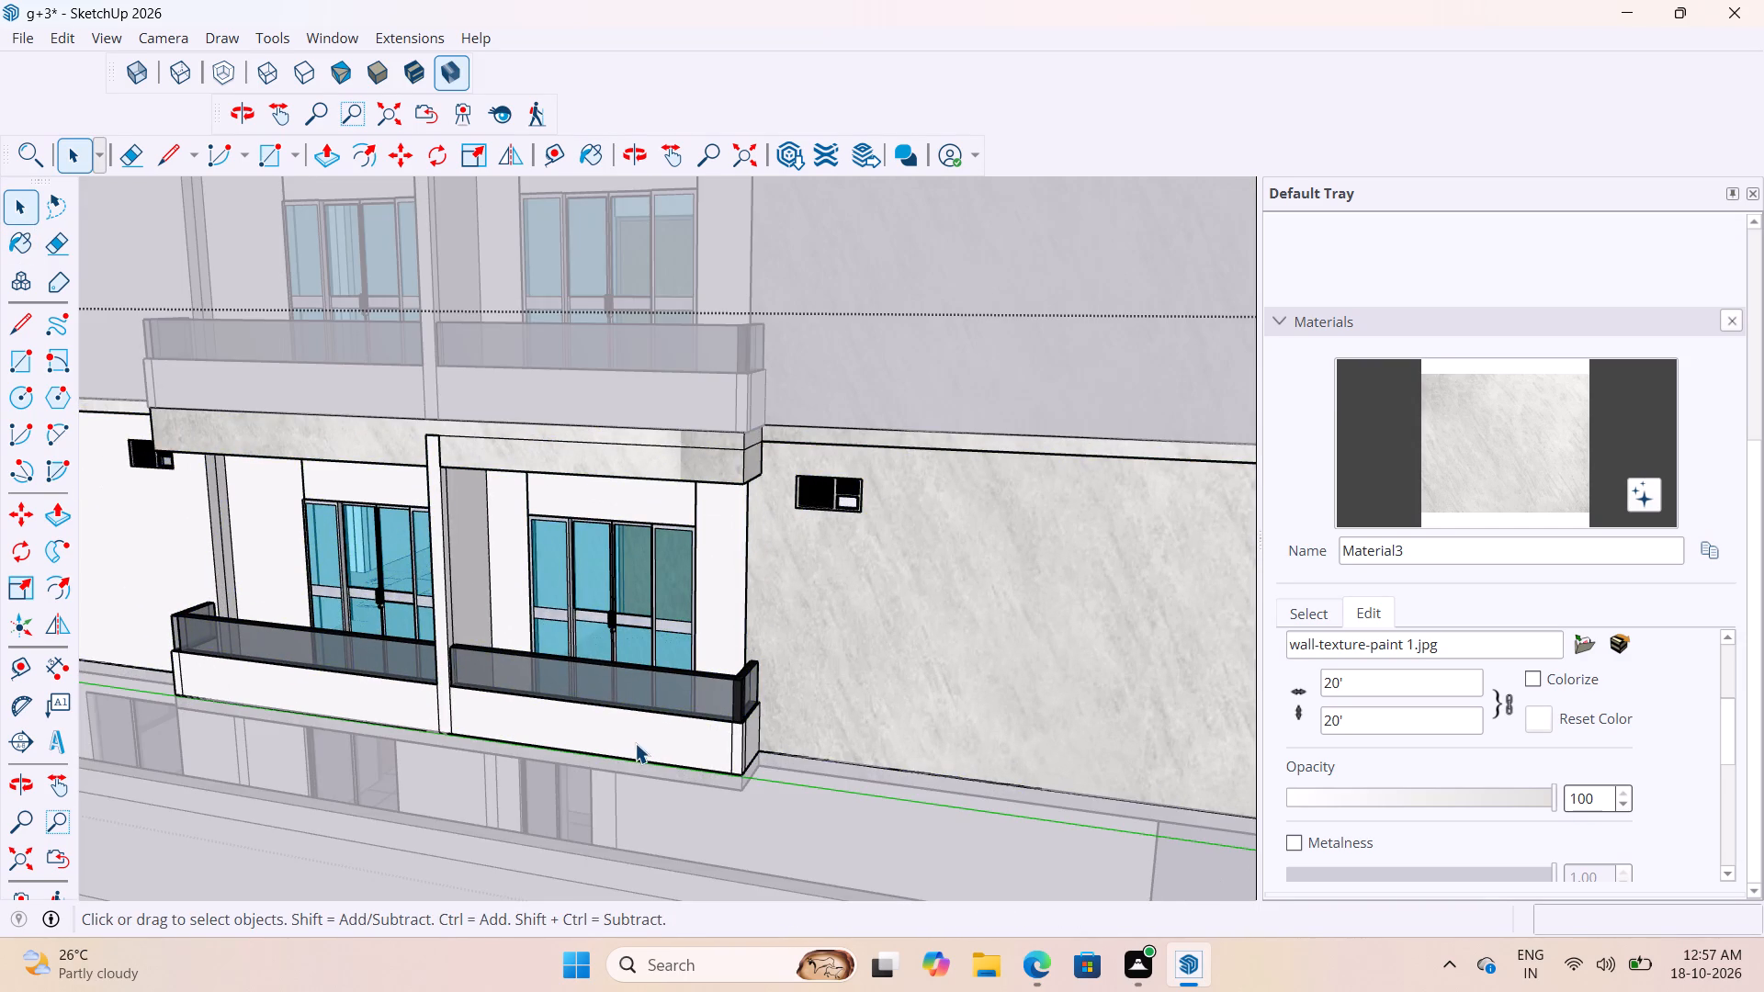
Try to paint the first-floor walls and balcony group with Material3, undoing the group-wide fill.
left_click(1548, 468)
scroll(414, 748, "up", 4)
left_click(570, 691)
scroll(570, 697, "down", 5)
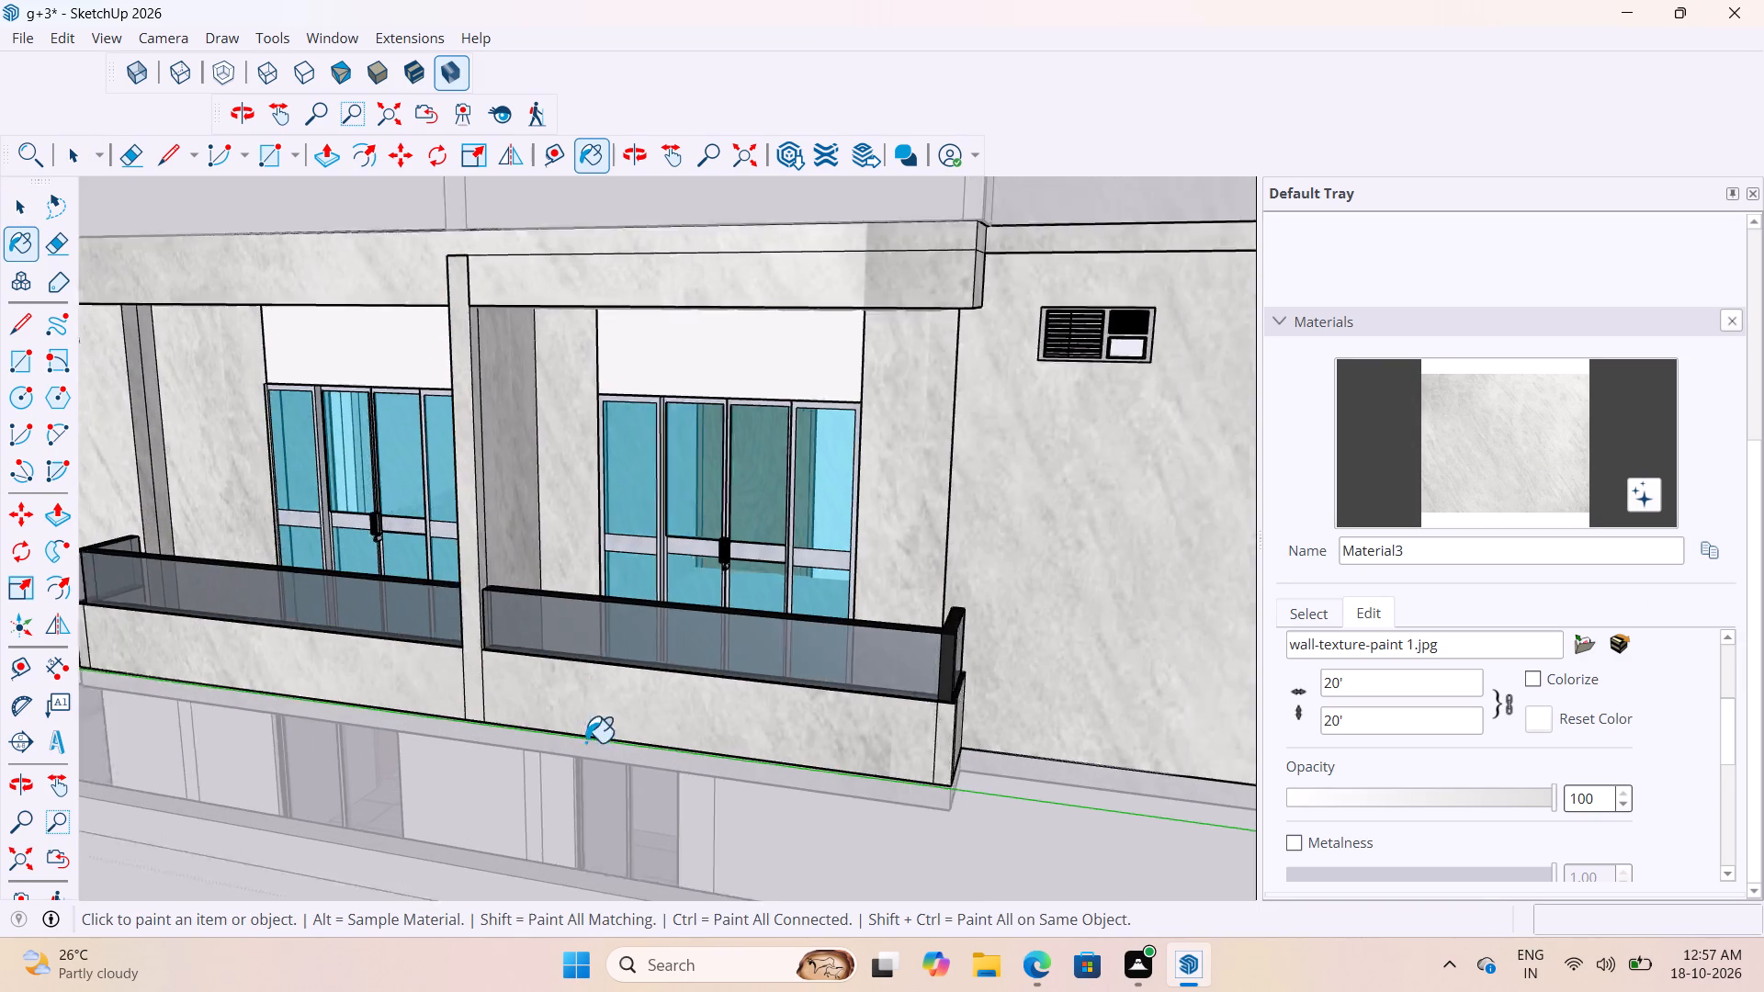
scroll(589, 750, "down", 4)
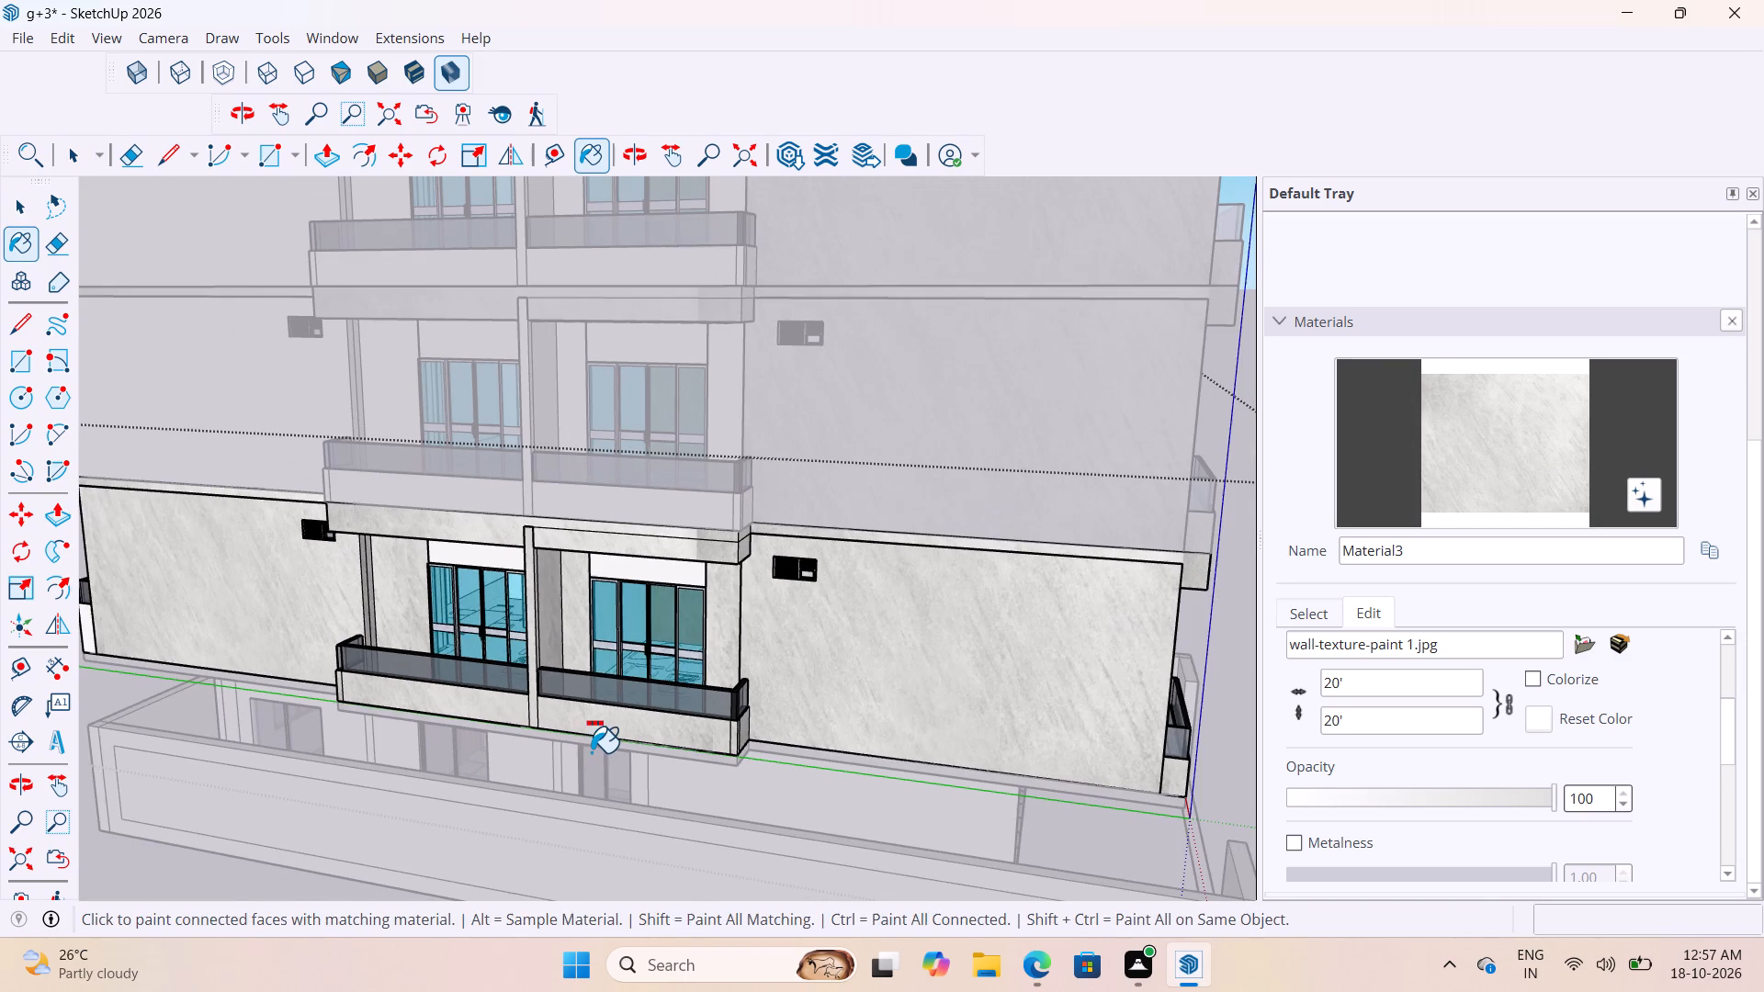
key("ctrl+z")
Inside the nested wall group, paint the first-floor balcony's front parapet face beside the textured wall with Material3.
key("space")
double_click(640, 735)
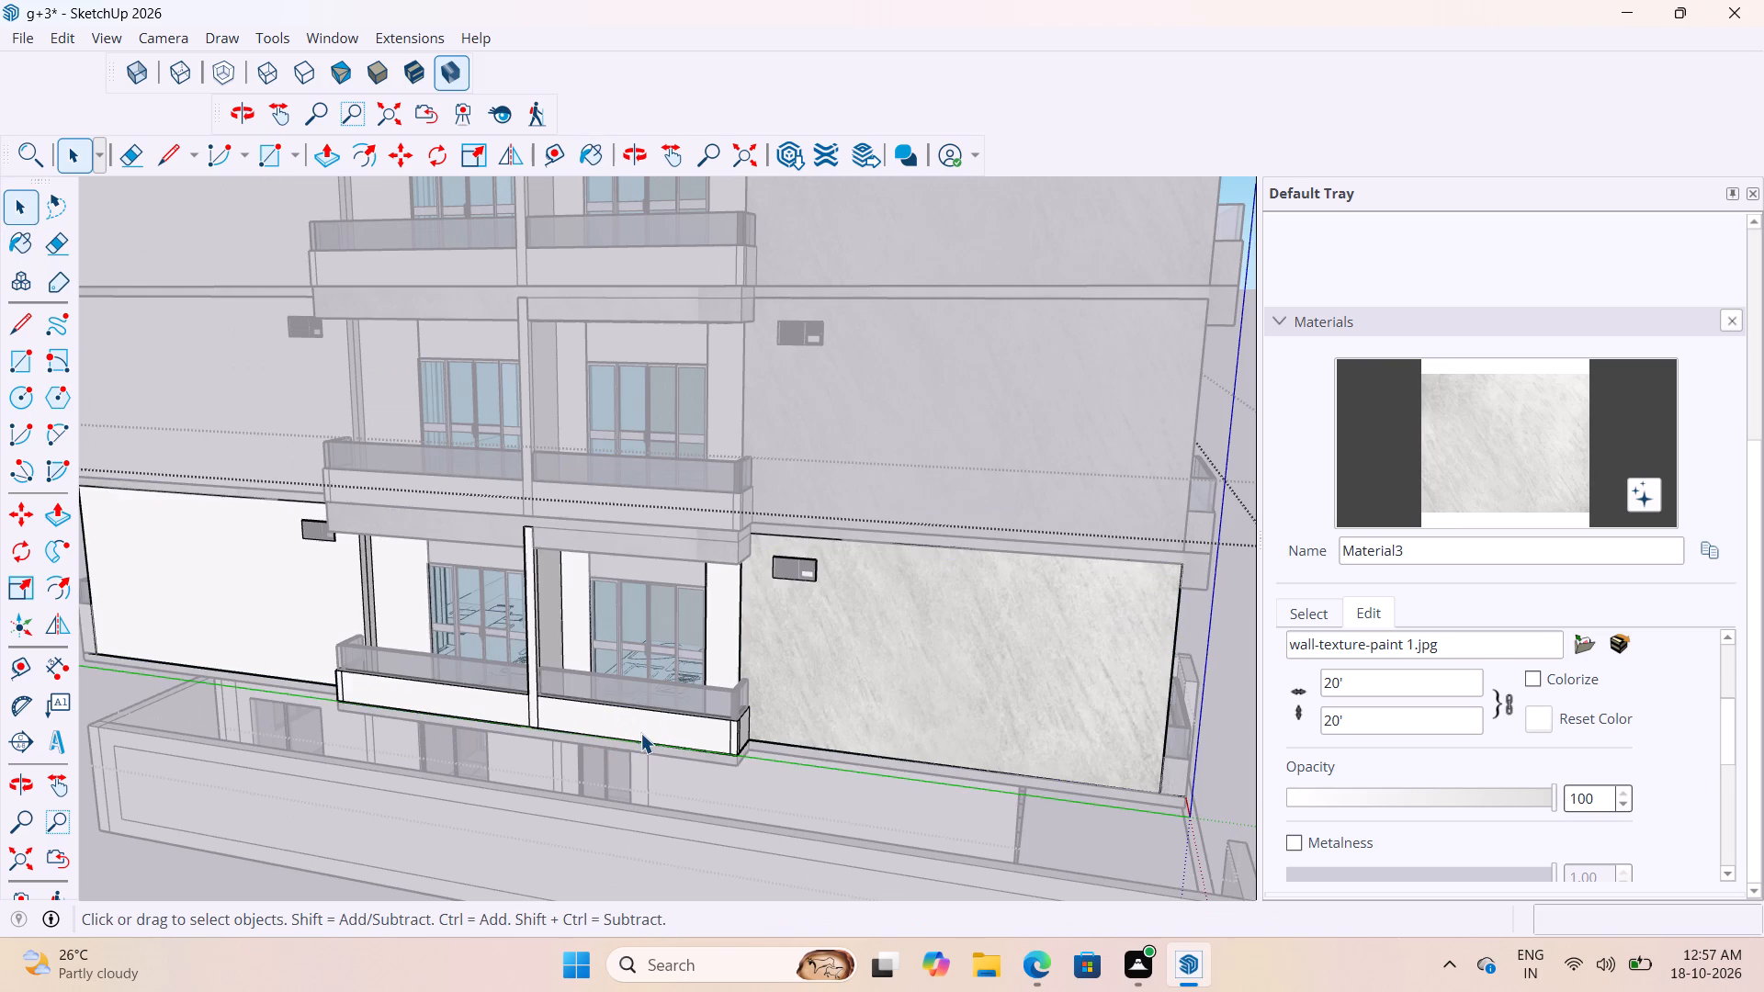
left_click(640, 733)
double_click(640, 733)
double_click(640, 730)
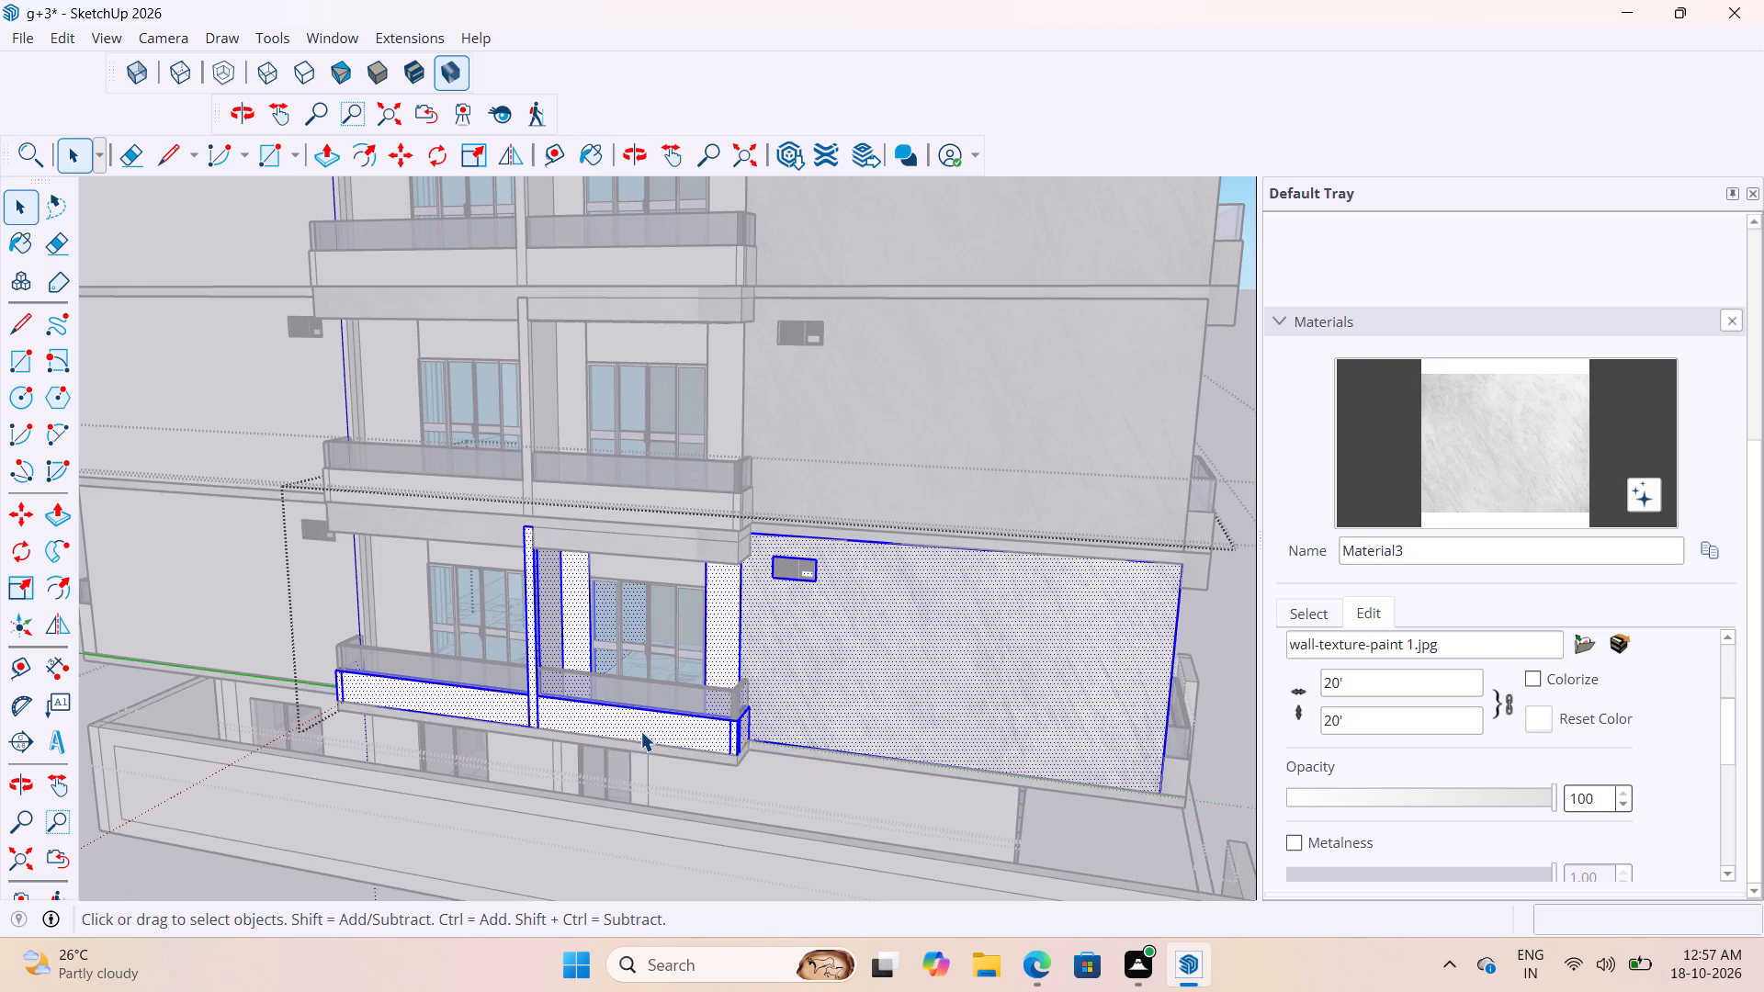
scroll(640, 731, "up", 2)
left_click(640, 731)
left_click(631, 735)
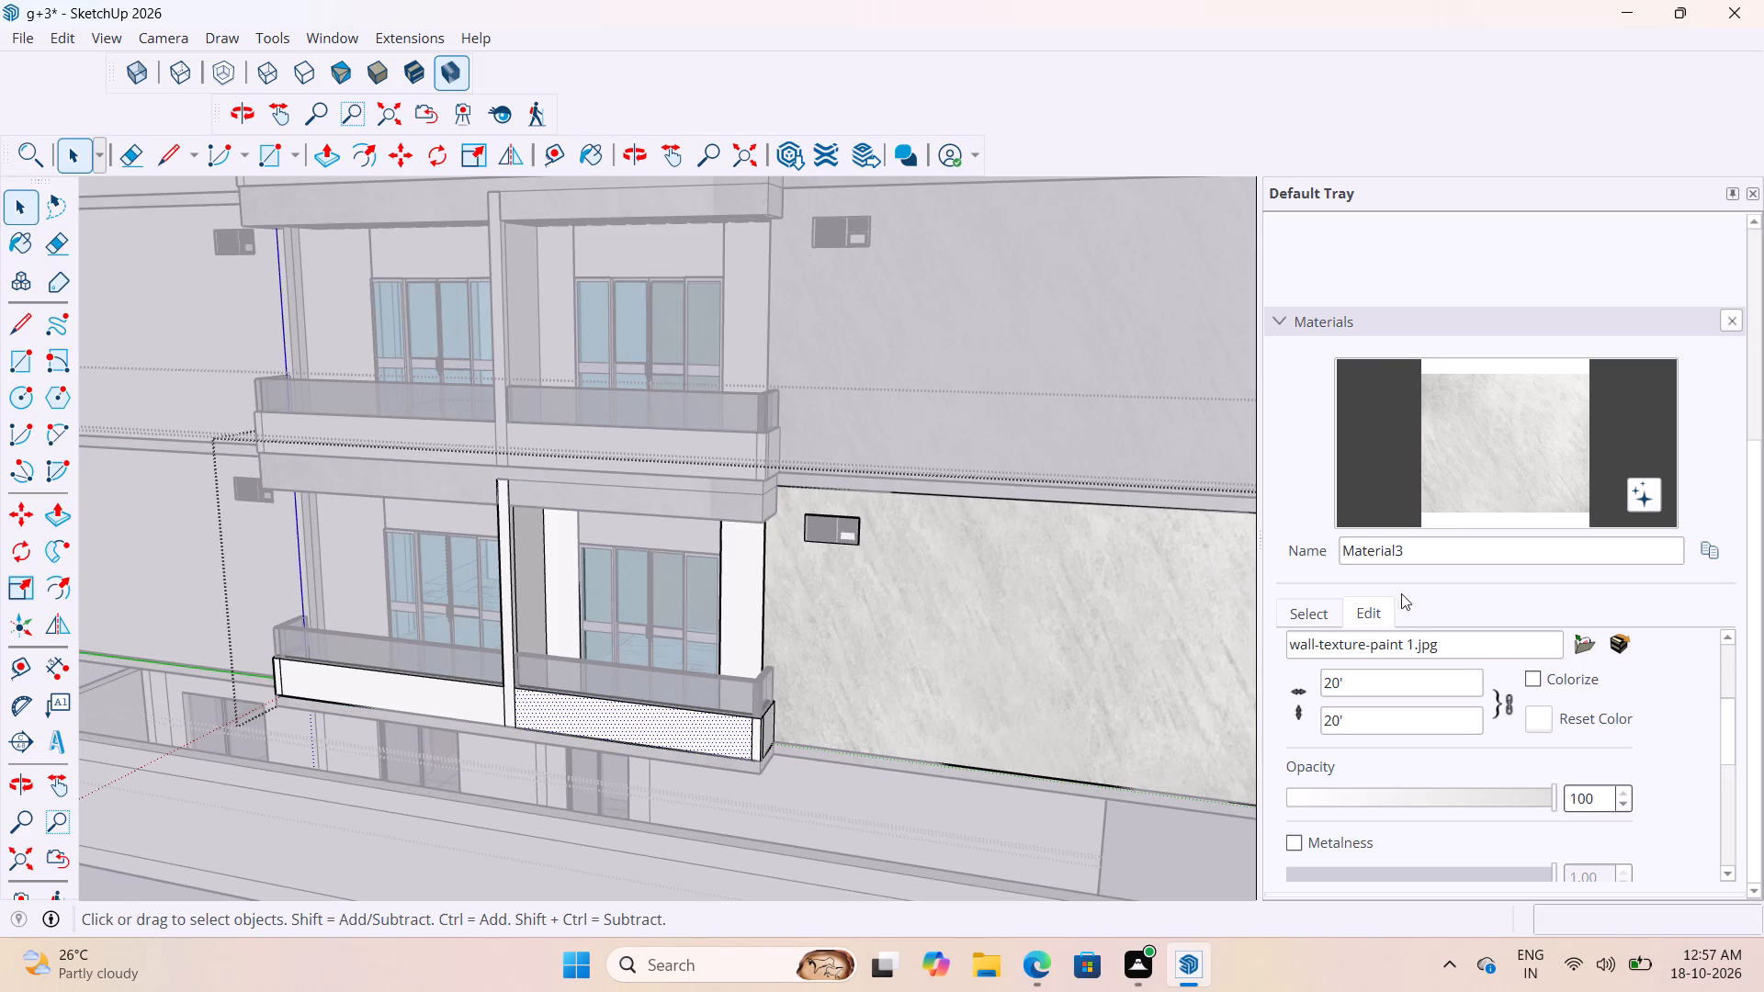
left_click(1455, 458)
scroll(756, 679, "up", 10)
left_click(695, 793)
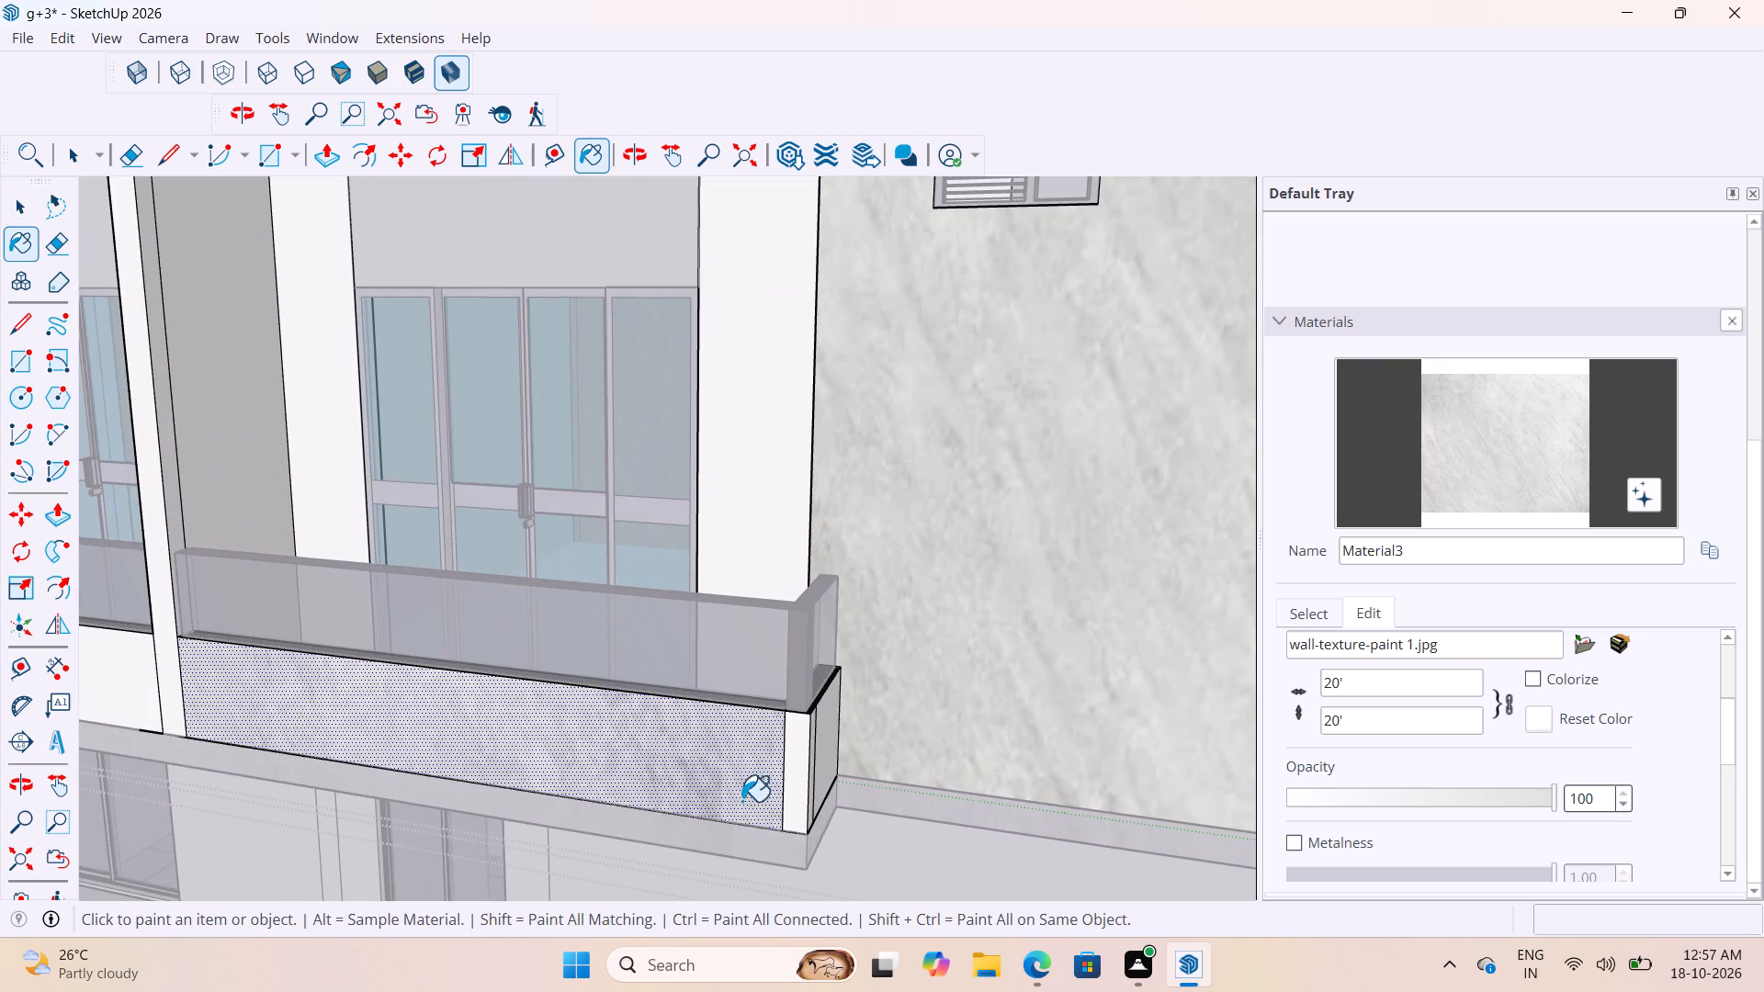
Paint the narrow corner strips and the side face of the first-floor parapet beside the textured wall with Material3.
scroll(747, 796, "up", 4)
left_click(824, 793)
middle_click_drag(866, 772, 621, 758)
left_click(809, 767)
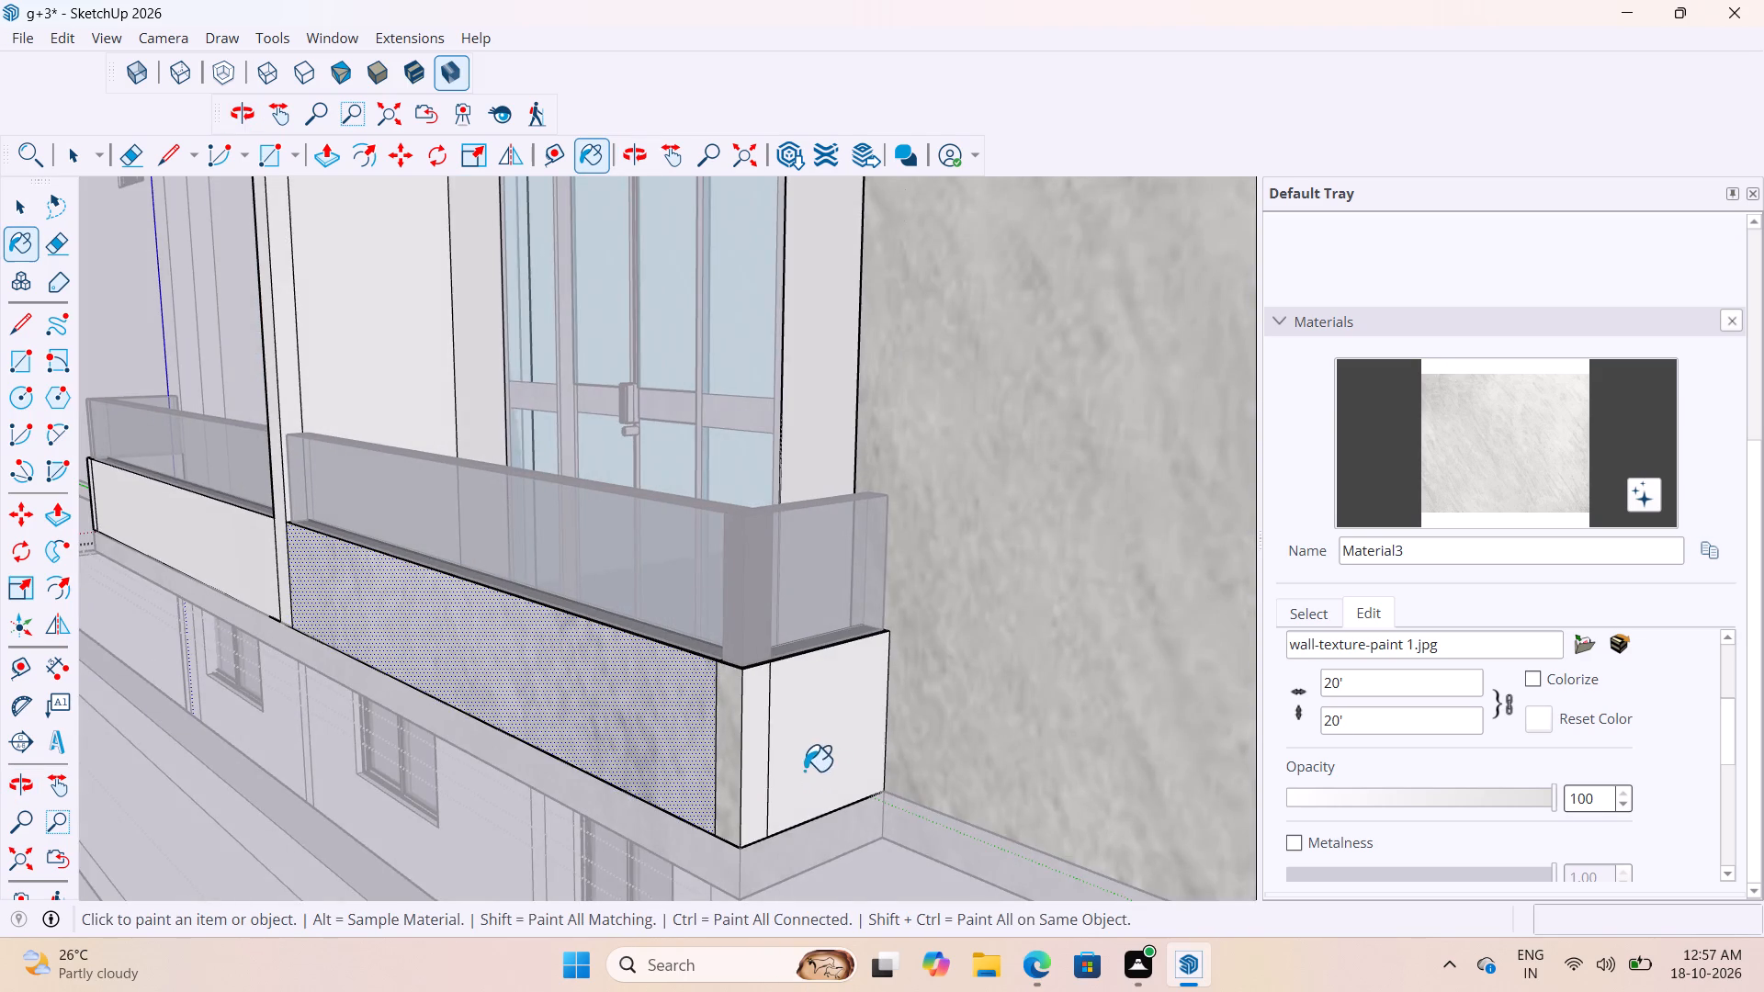
scroll(757, 774, "up", 4)
left_click(755, 762)
Paint the first-floor balcony's other front parapet face, beyond the dividing column, with Material3.
scroll(801, 779, "down", 6)
middle_click_drag(746, 750, 1136, 697)
scroll(1154, 650, "down", 6)
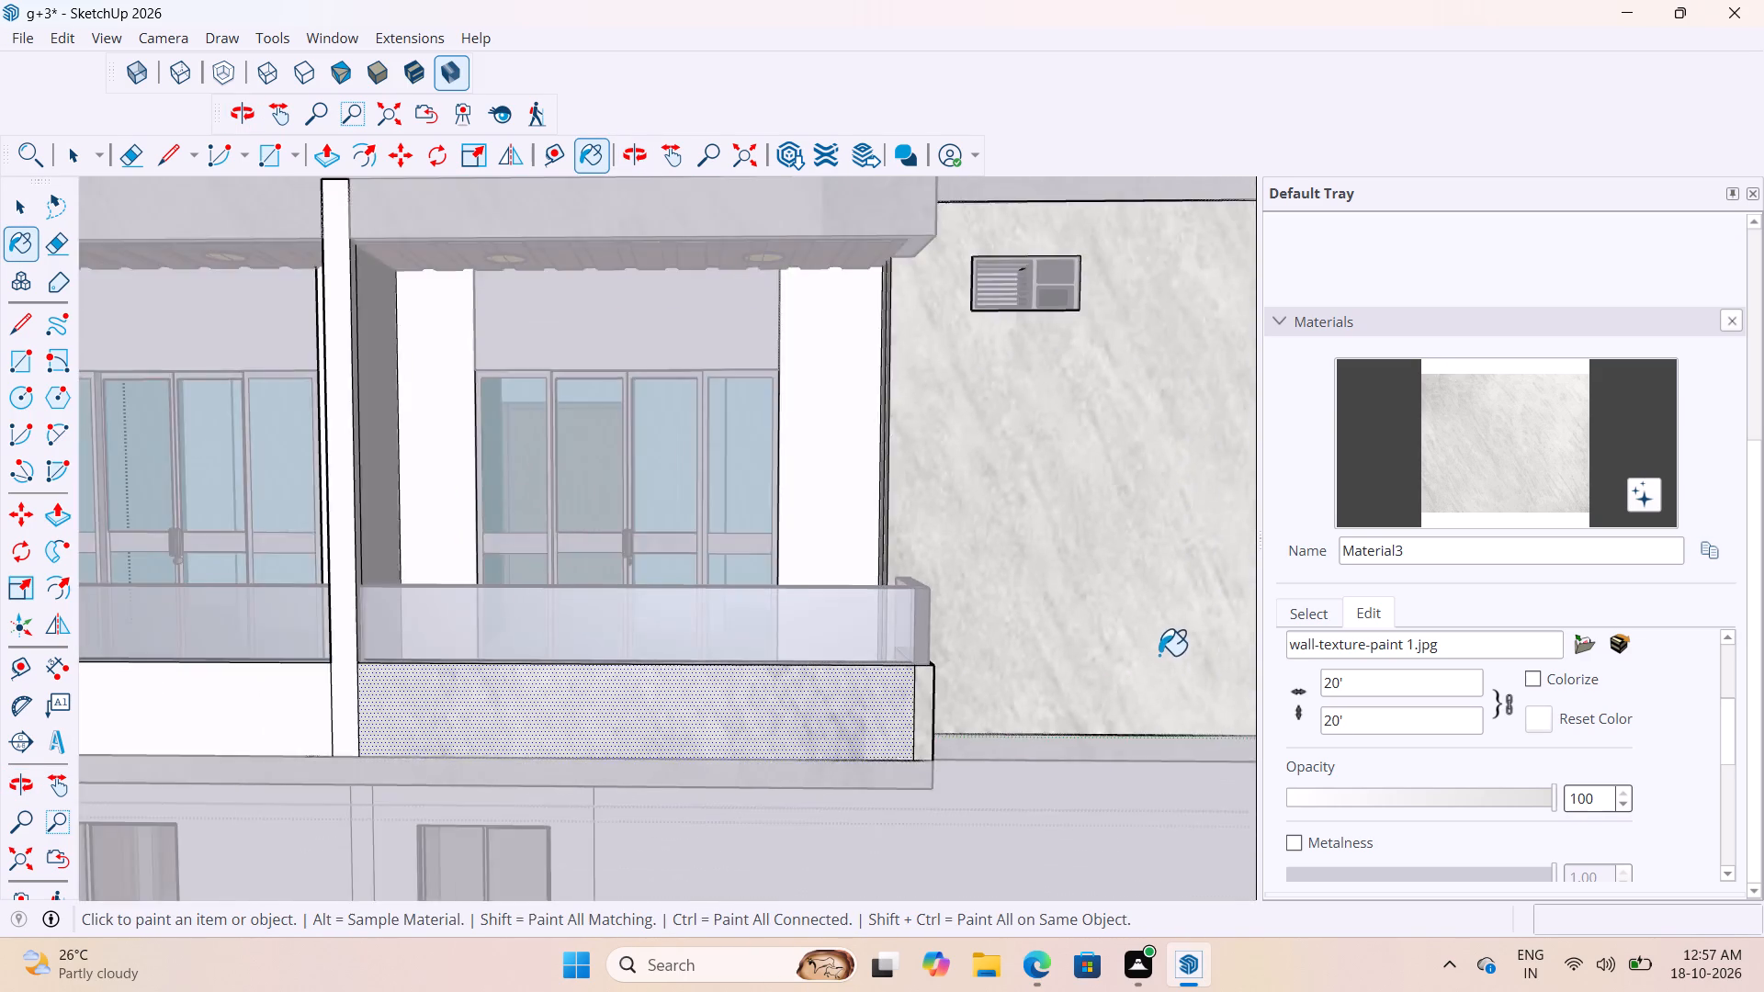
scroll(1159, 655, "down", 4)
scroll(620, 730, "up", 4)
left_click(605, 689)
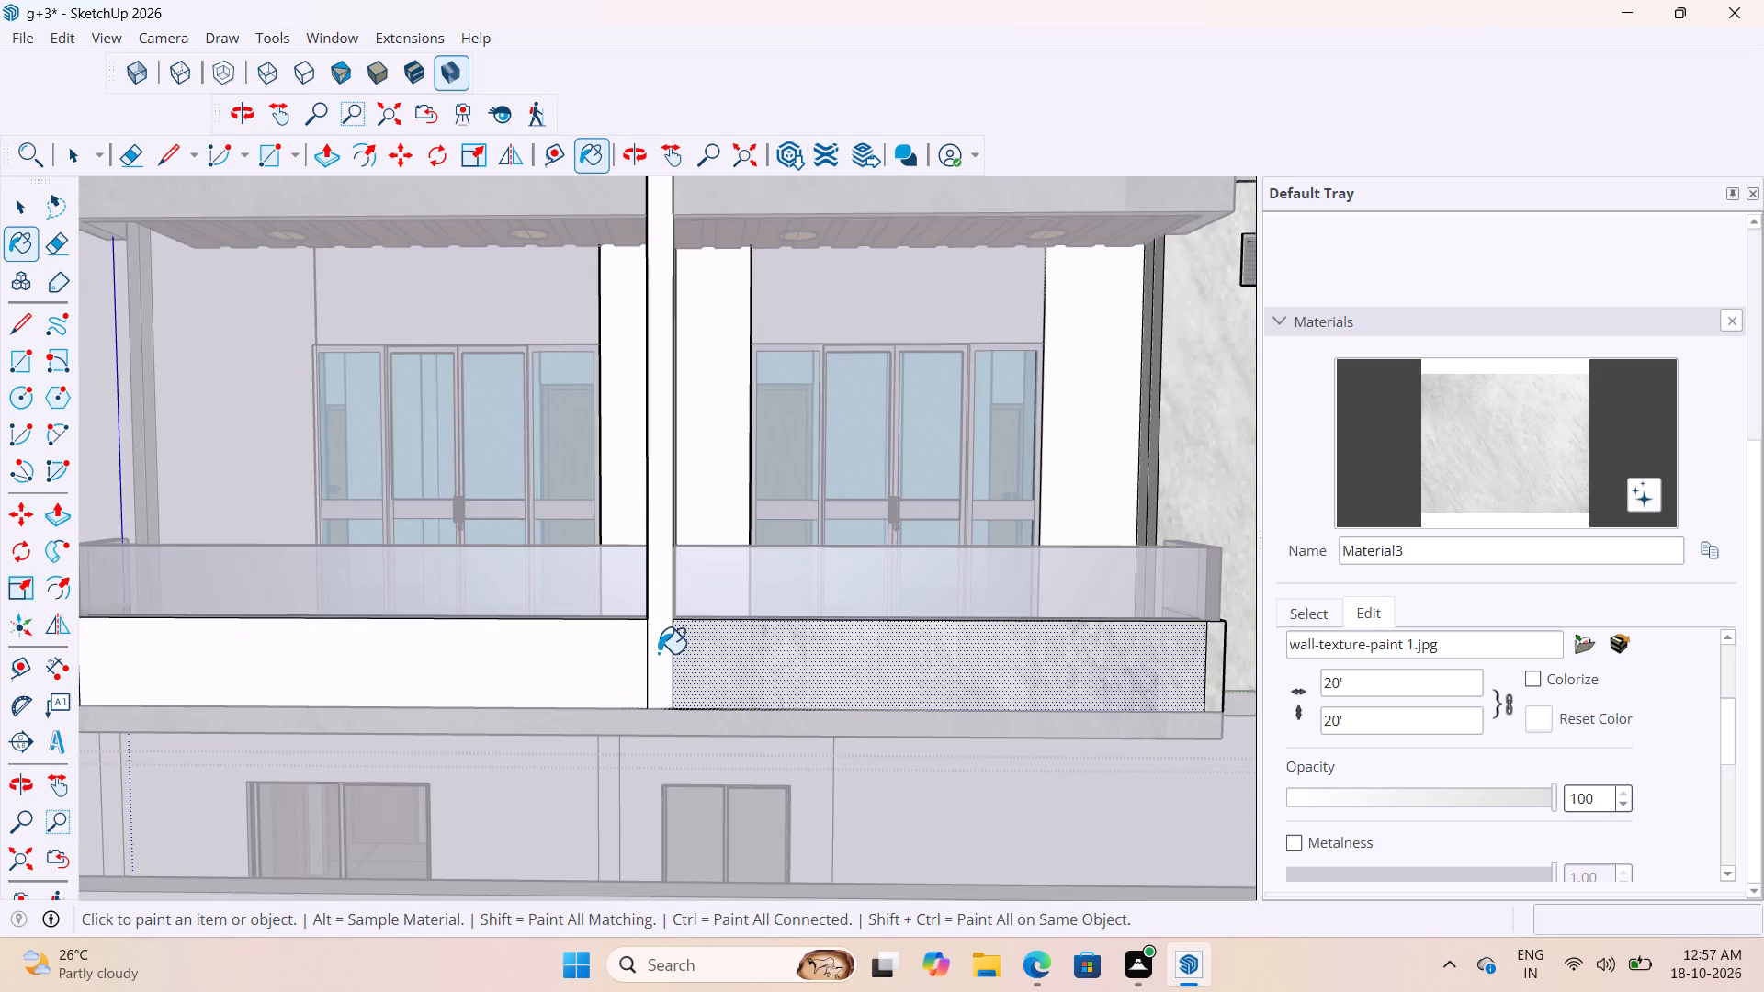
Paint the narrow front strip at the far end of the first-floor parapet with Material3 and leave the nested groups.
scroll(667, 673, "down", 4)
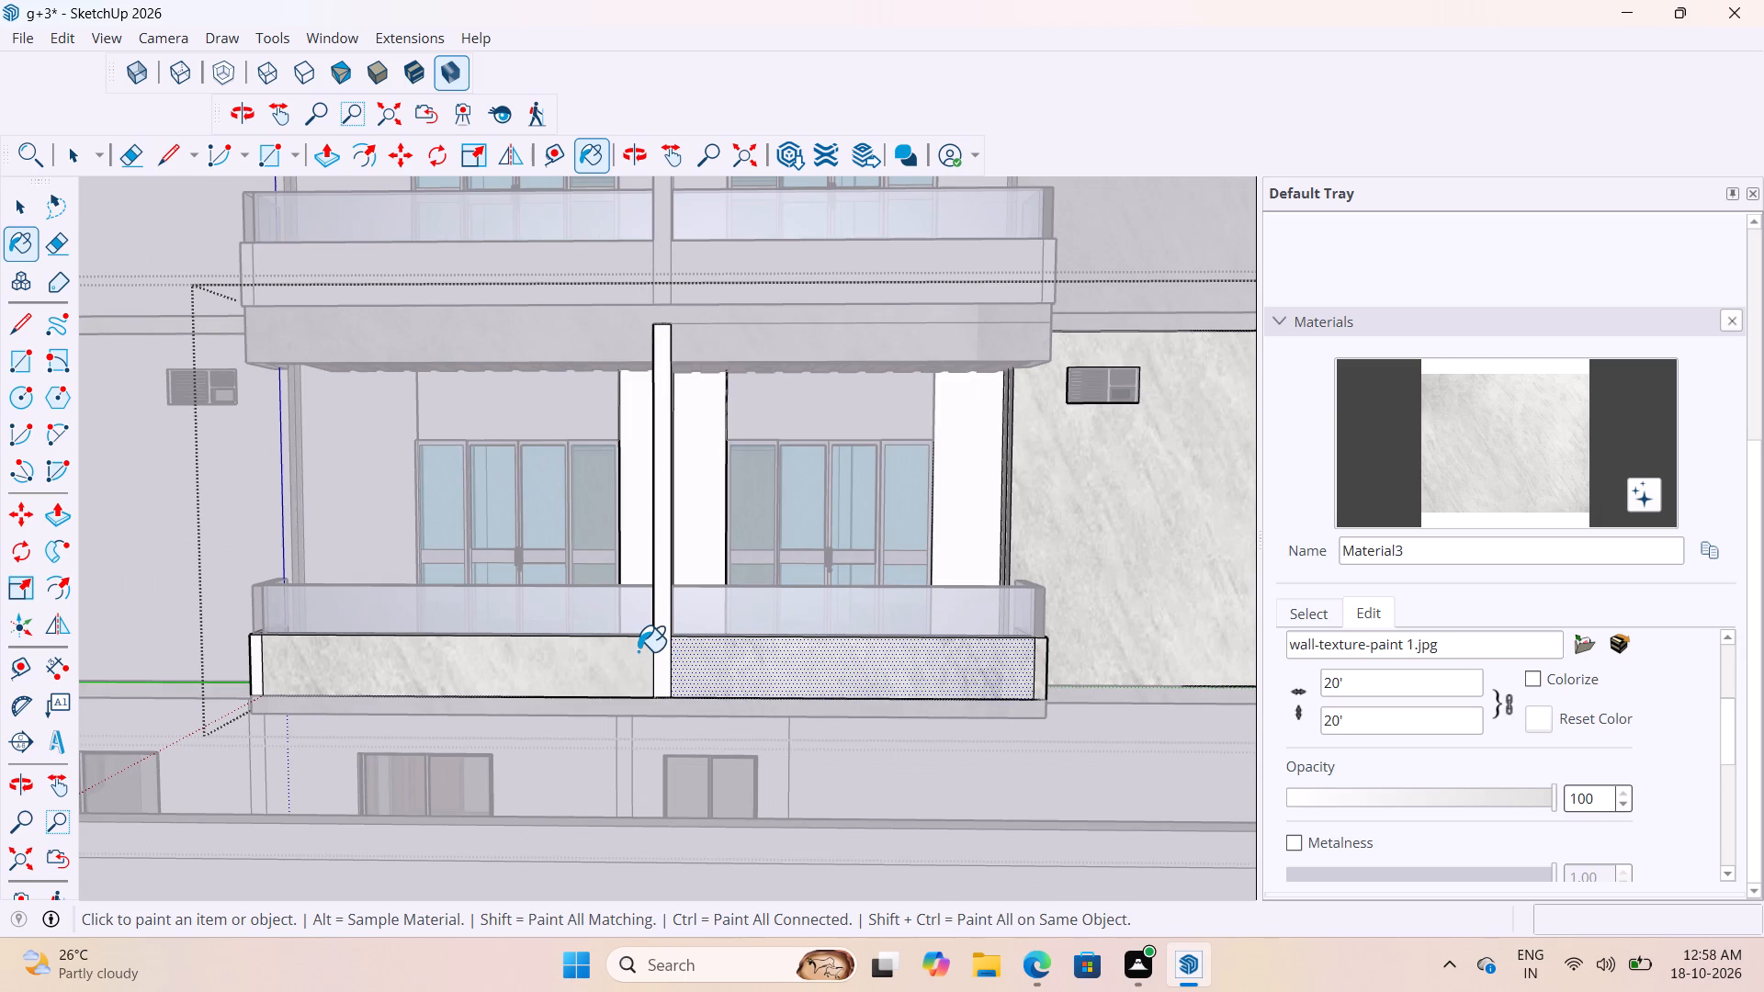
scroll(788, 533, "down", 5)
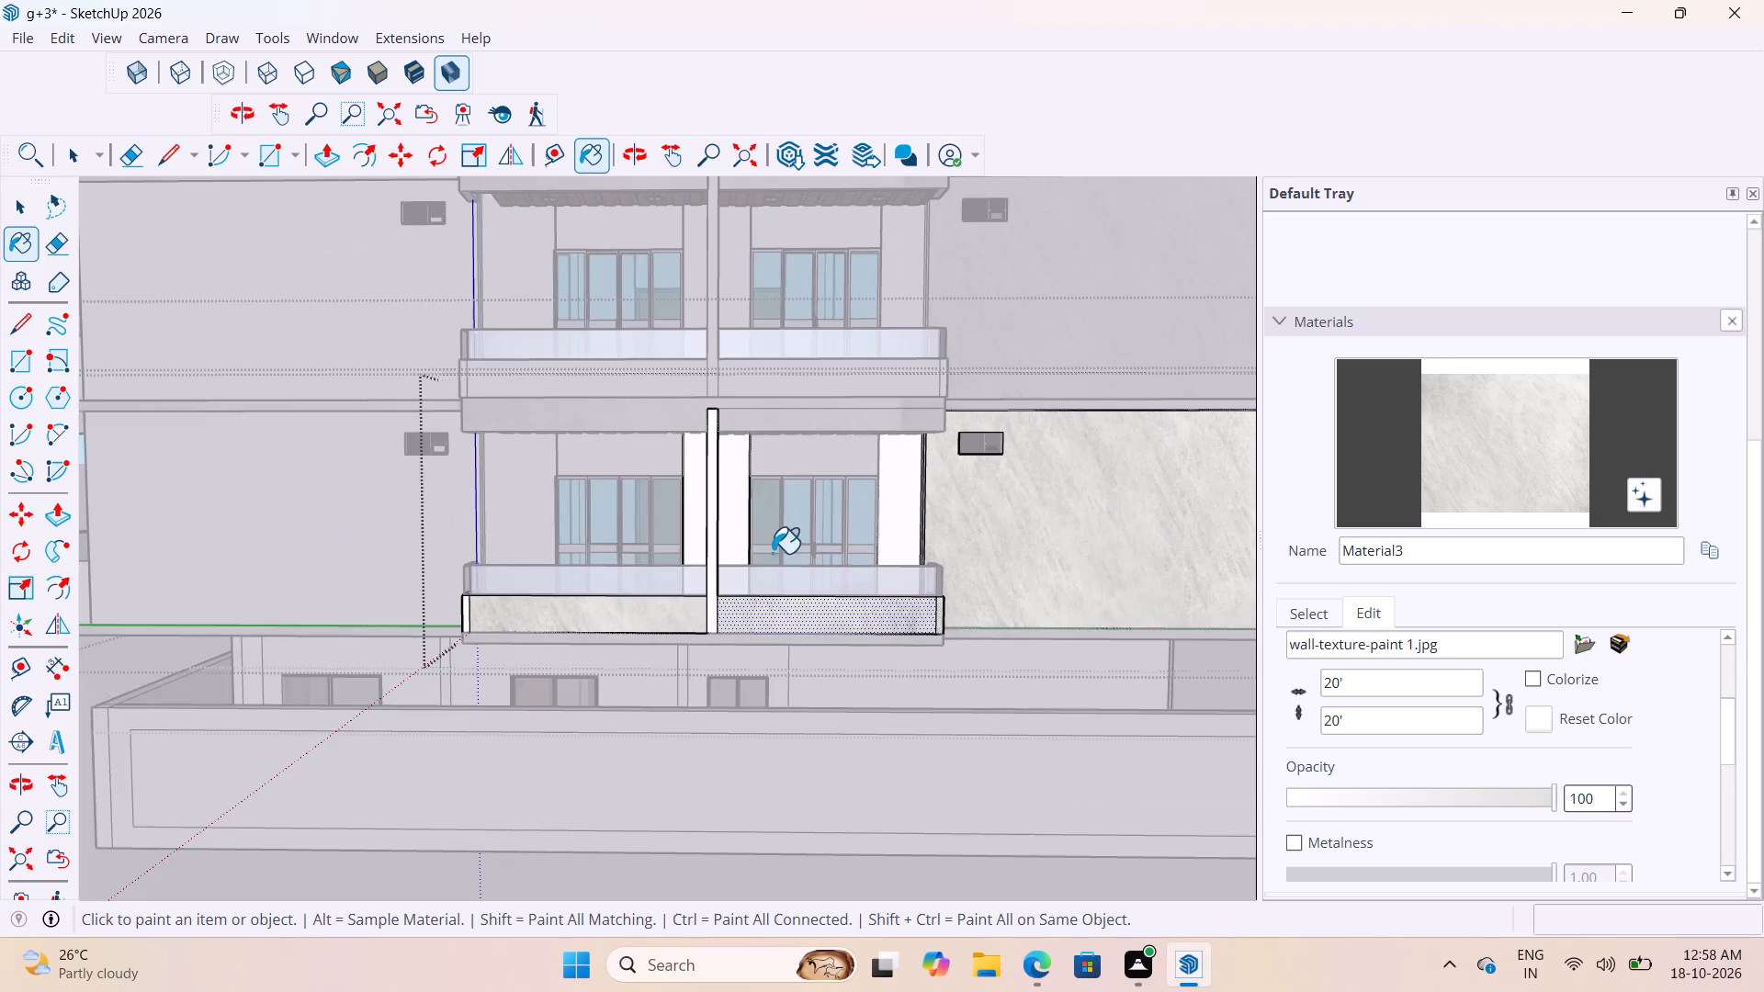
scroll(656, 614, "up", 3)
middle_click_drag(512, 658, 755, 648)
scroll(703, 622, "up", 13)
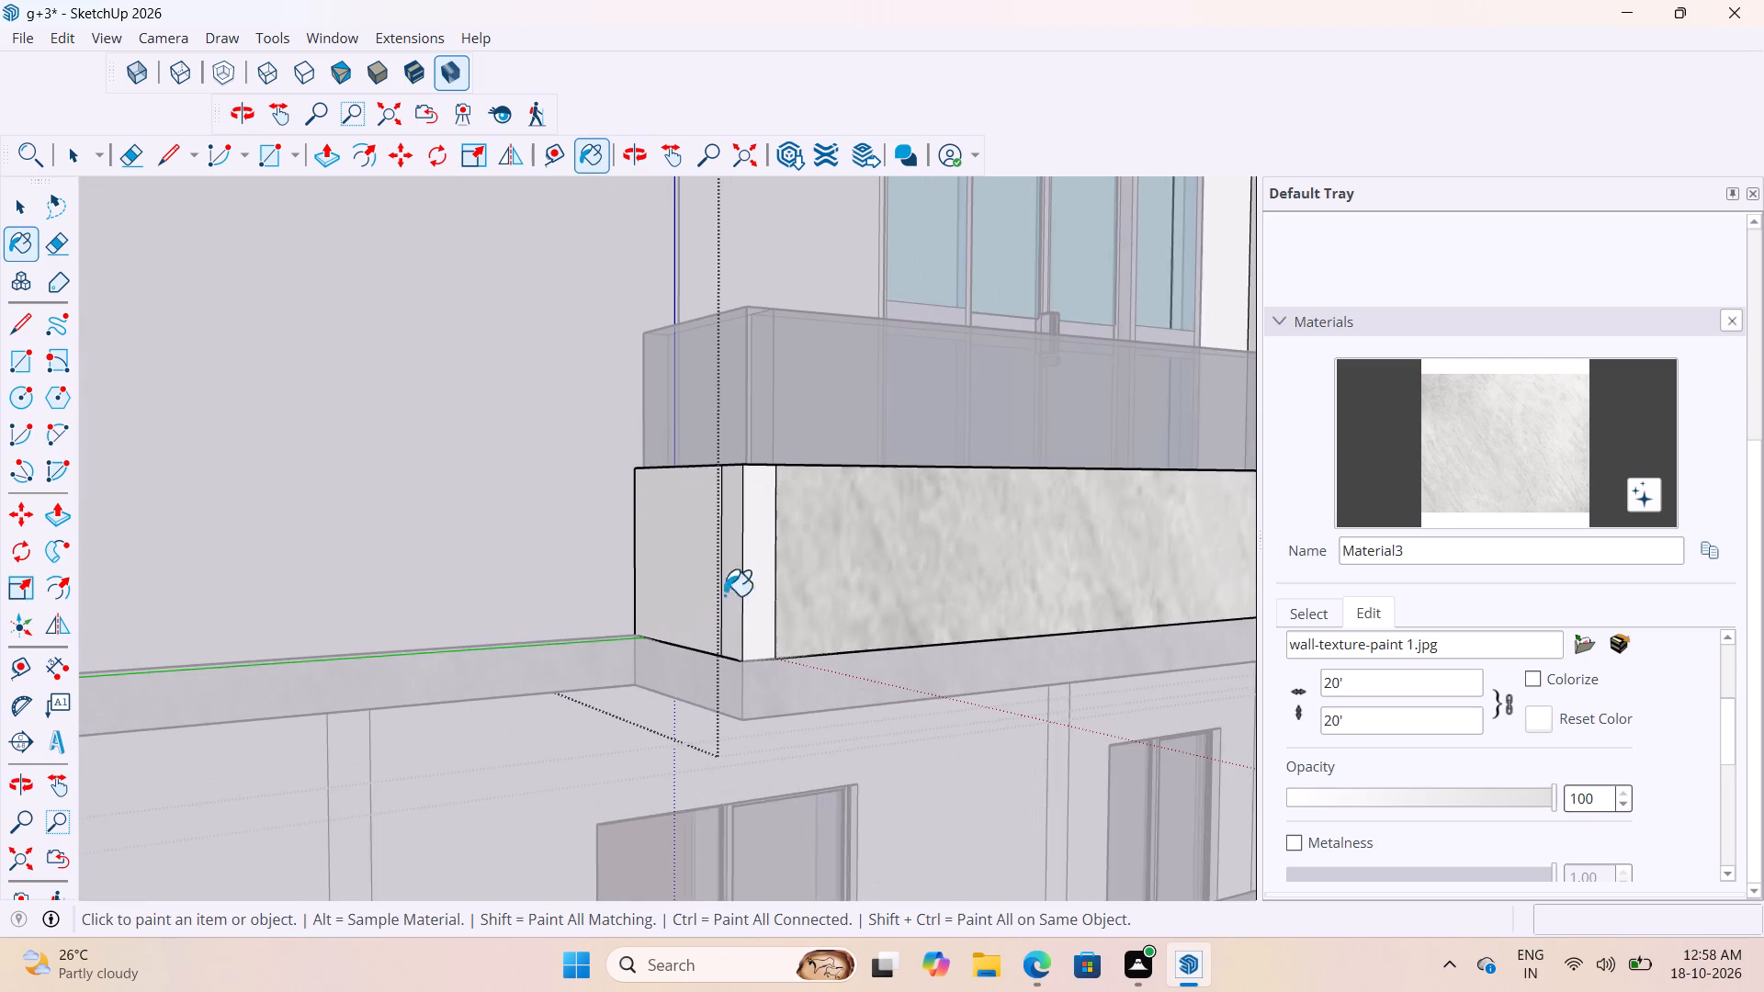
left_click(759, 557)
scroll(722, 593, "down", 20)
scroll(722, 593, "down", 6)
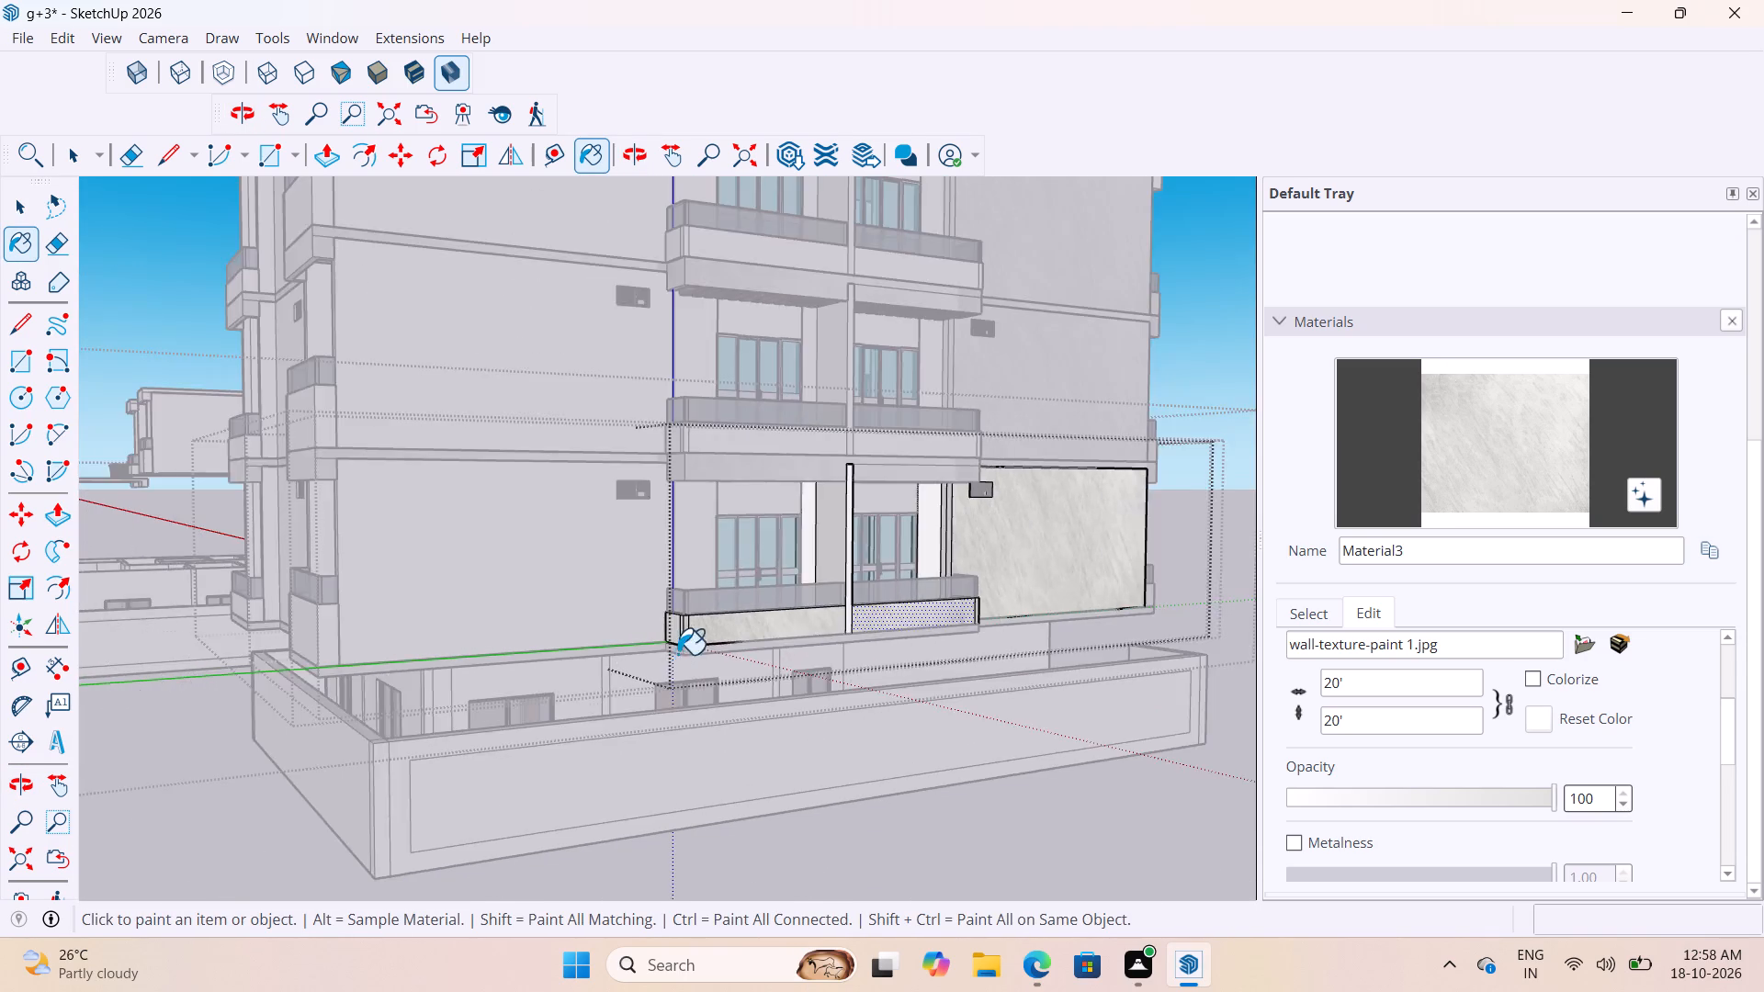
scroll(677, 654, "down", 3)
key("space")
left_click(798, 789)
left_click(813, 811)
scroll(758, 647, "up", 4)
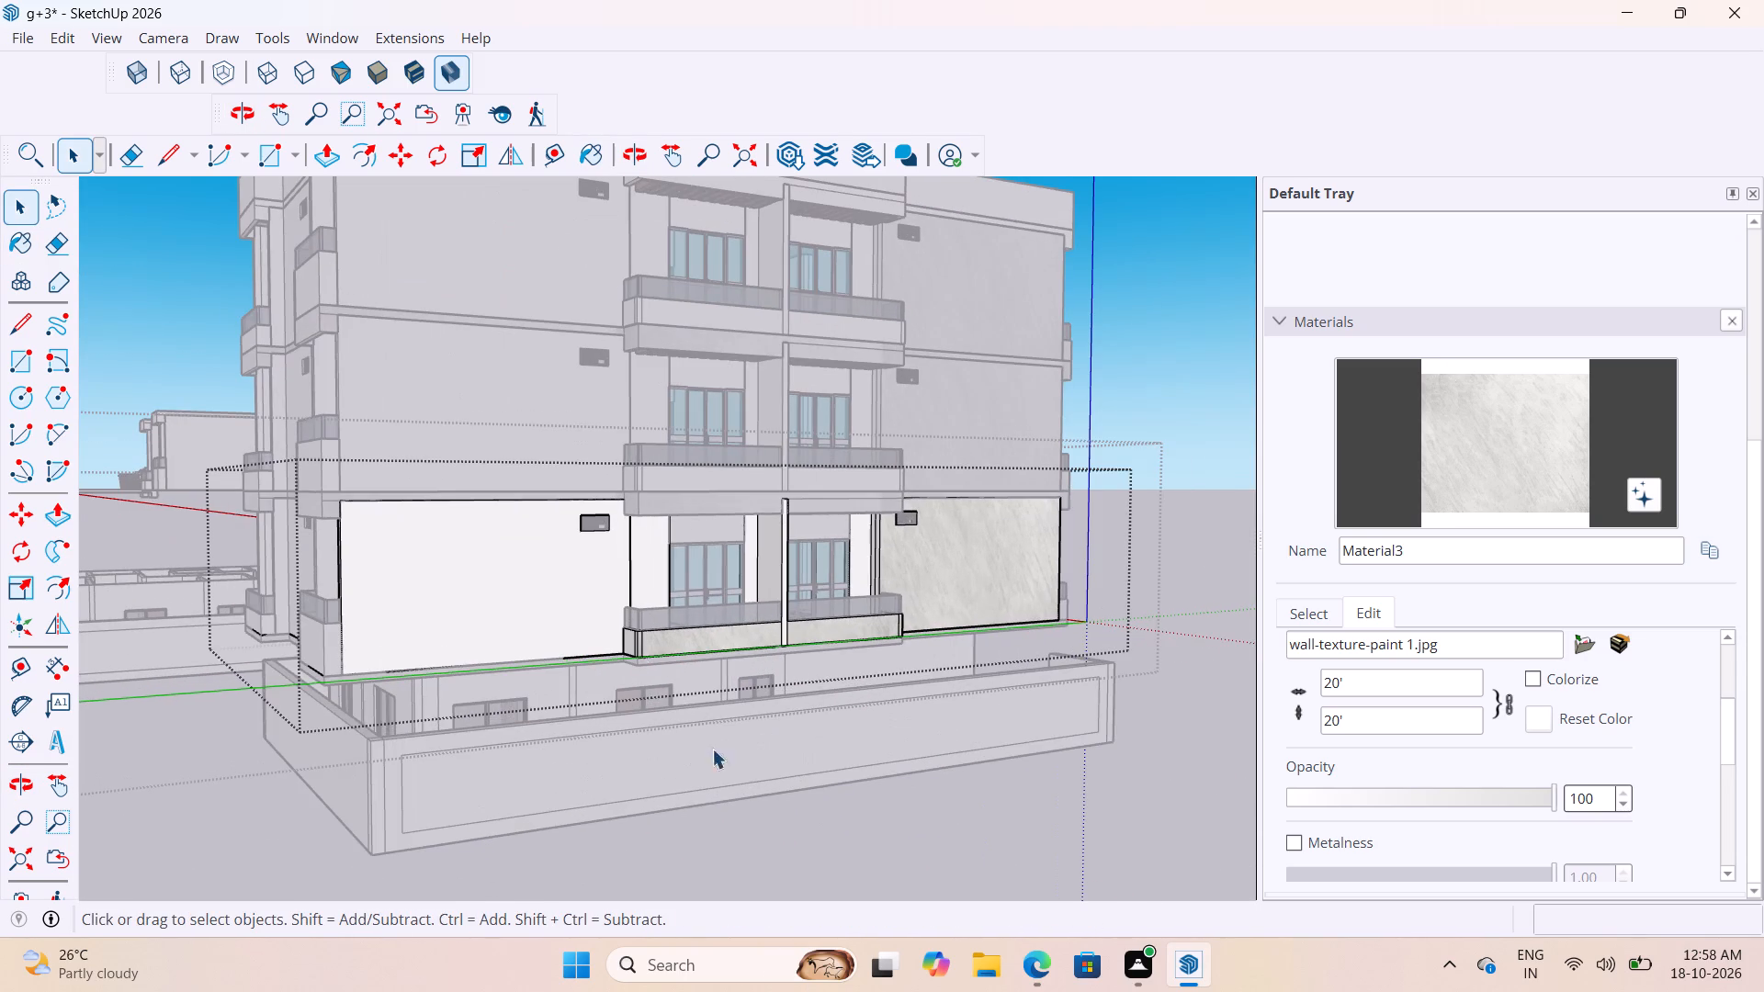
left_click(796, 837)
Paint the front face of the first-floor column dividing the two balcony bays with Material3 and exit the groups.
scroll(792, 681, "up", 13)
middle_click_drag(832, 627, 765, 656)
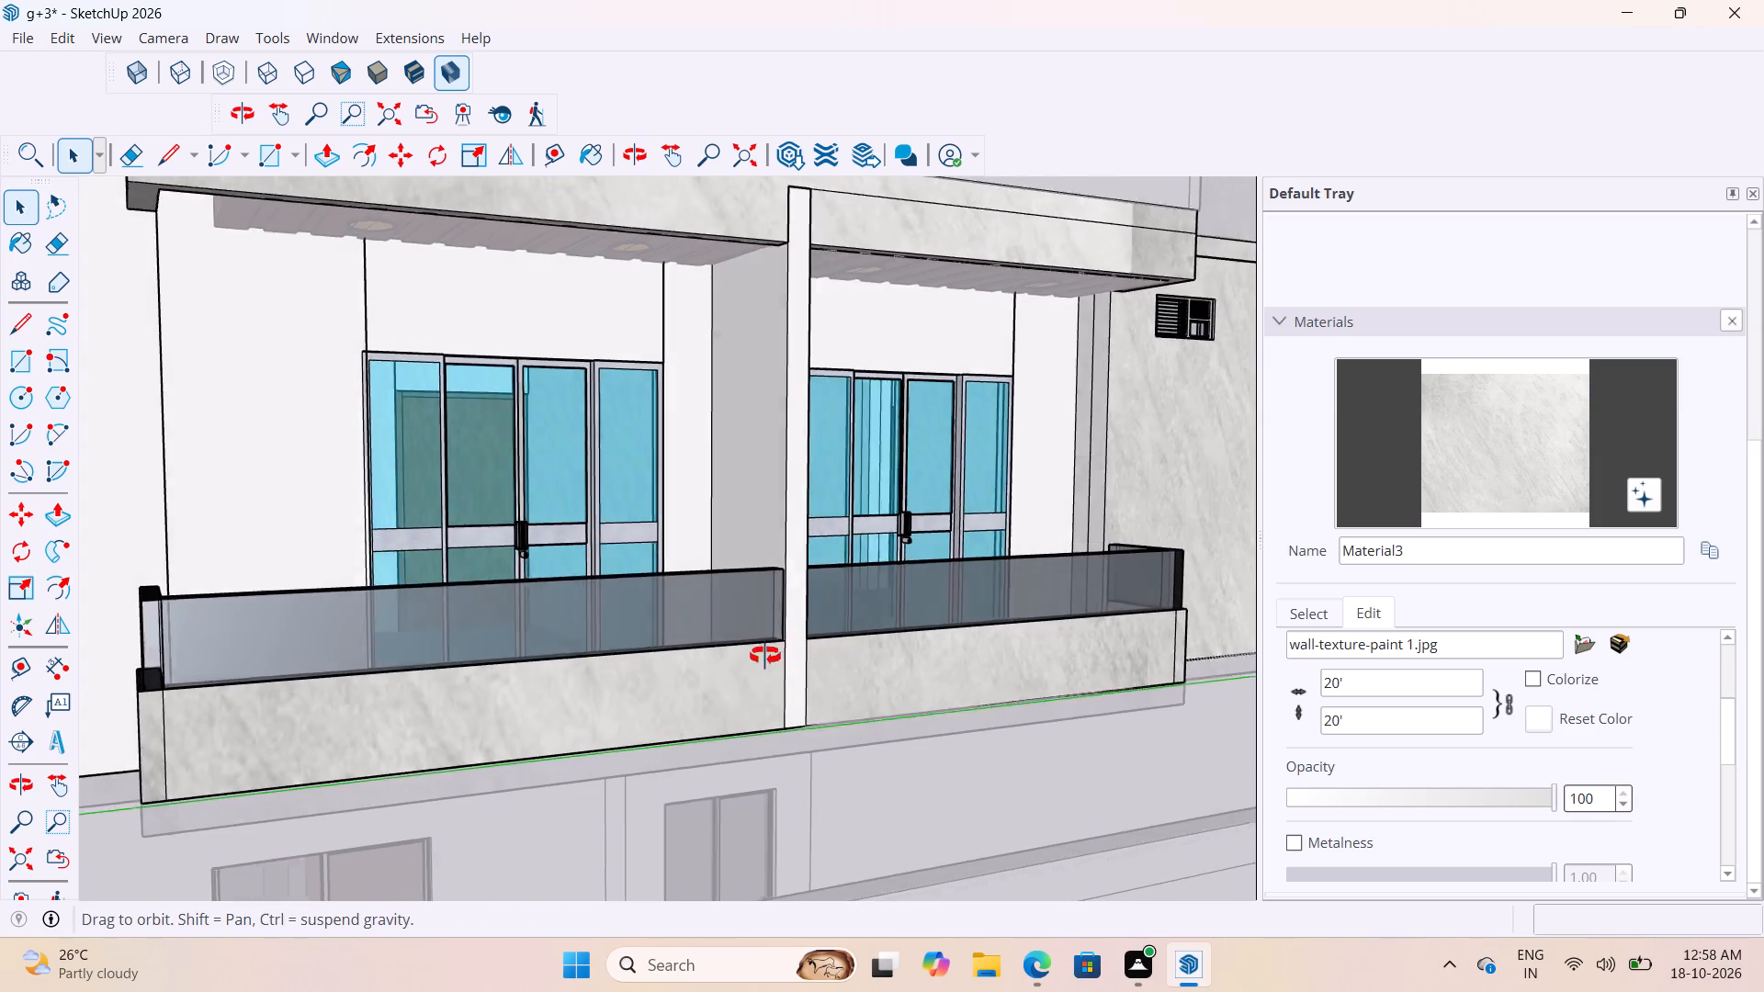
middle_click_drag(765, 656, 537, 752)
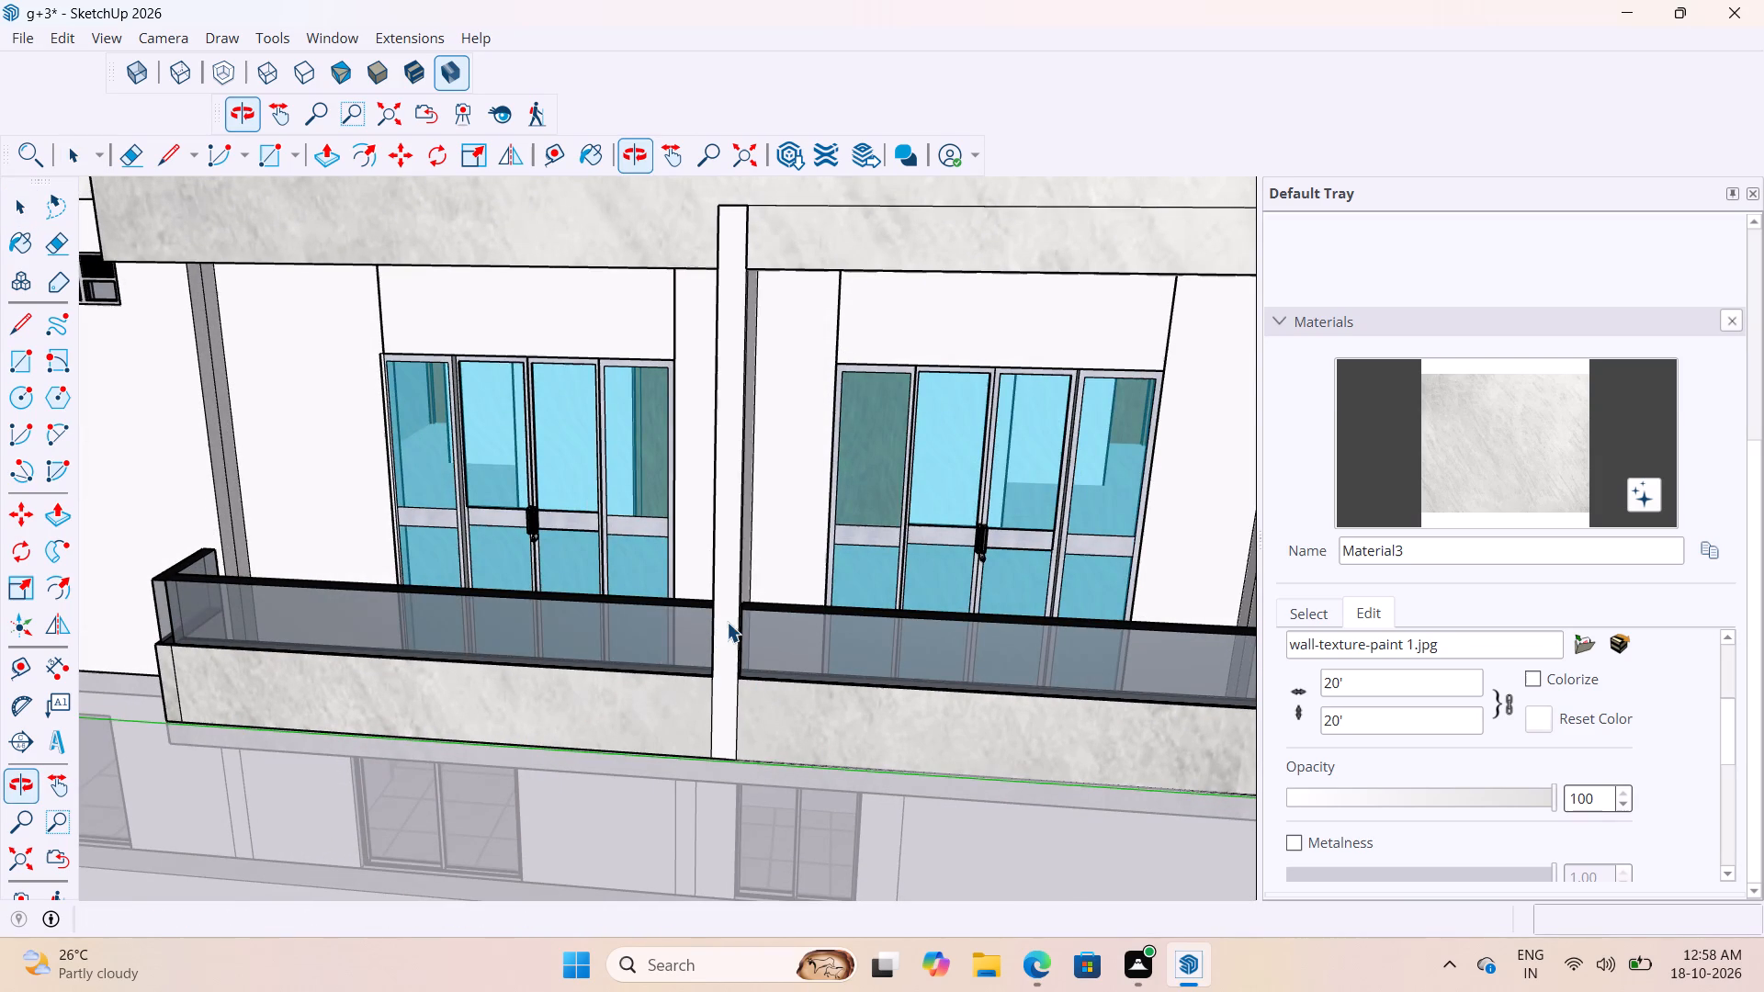
left_click(726, 622)
double_click(726, 621)
double_click(726, 621)
double_click(726, 621)
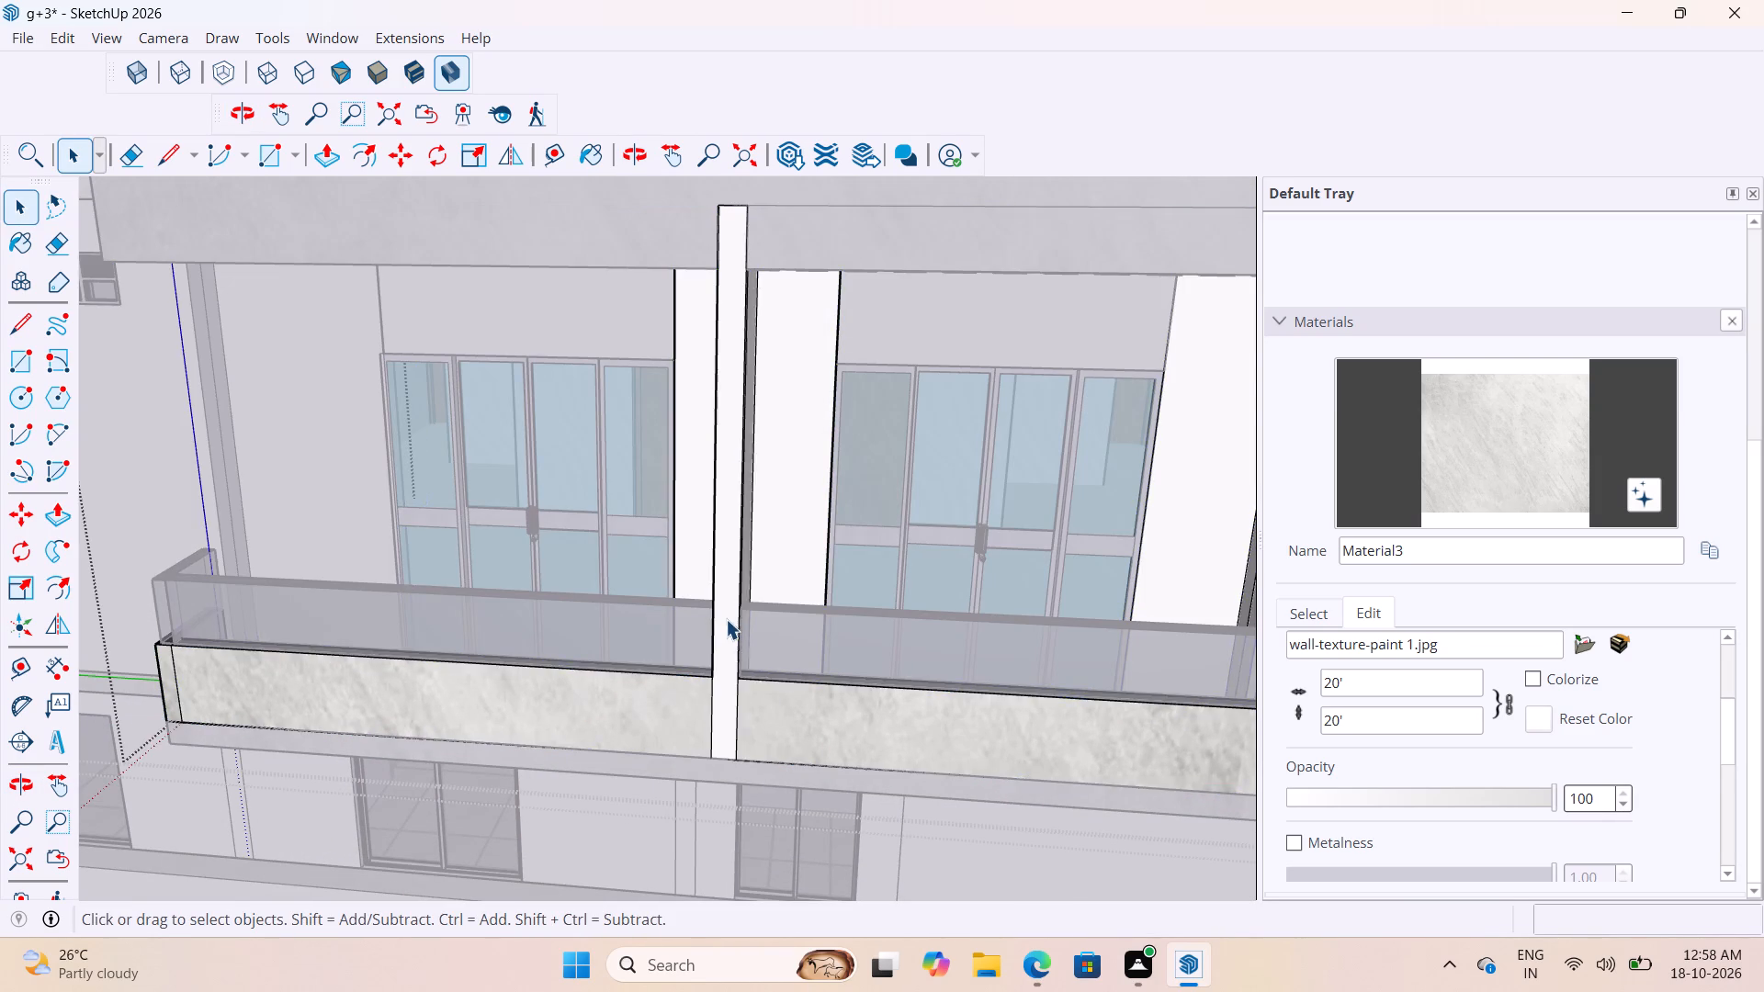
left_click(735, 561)
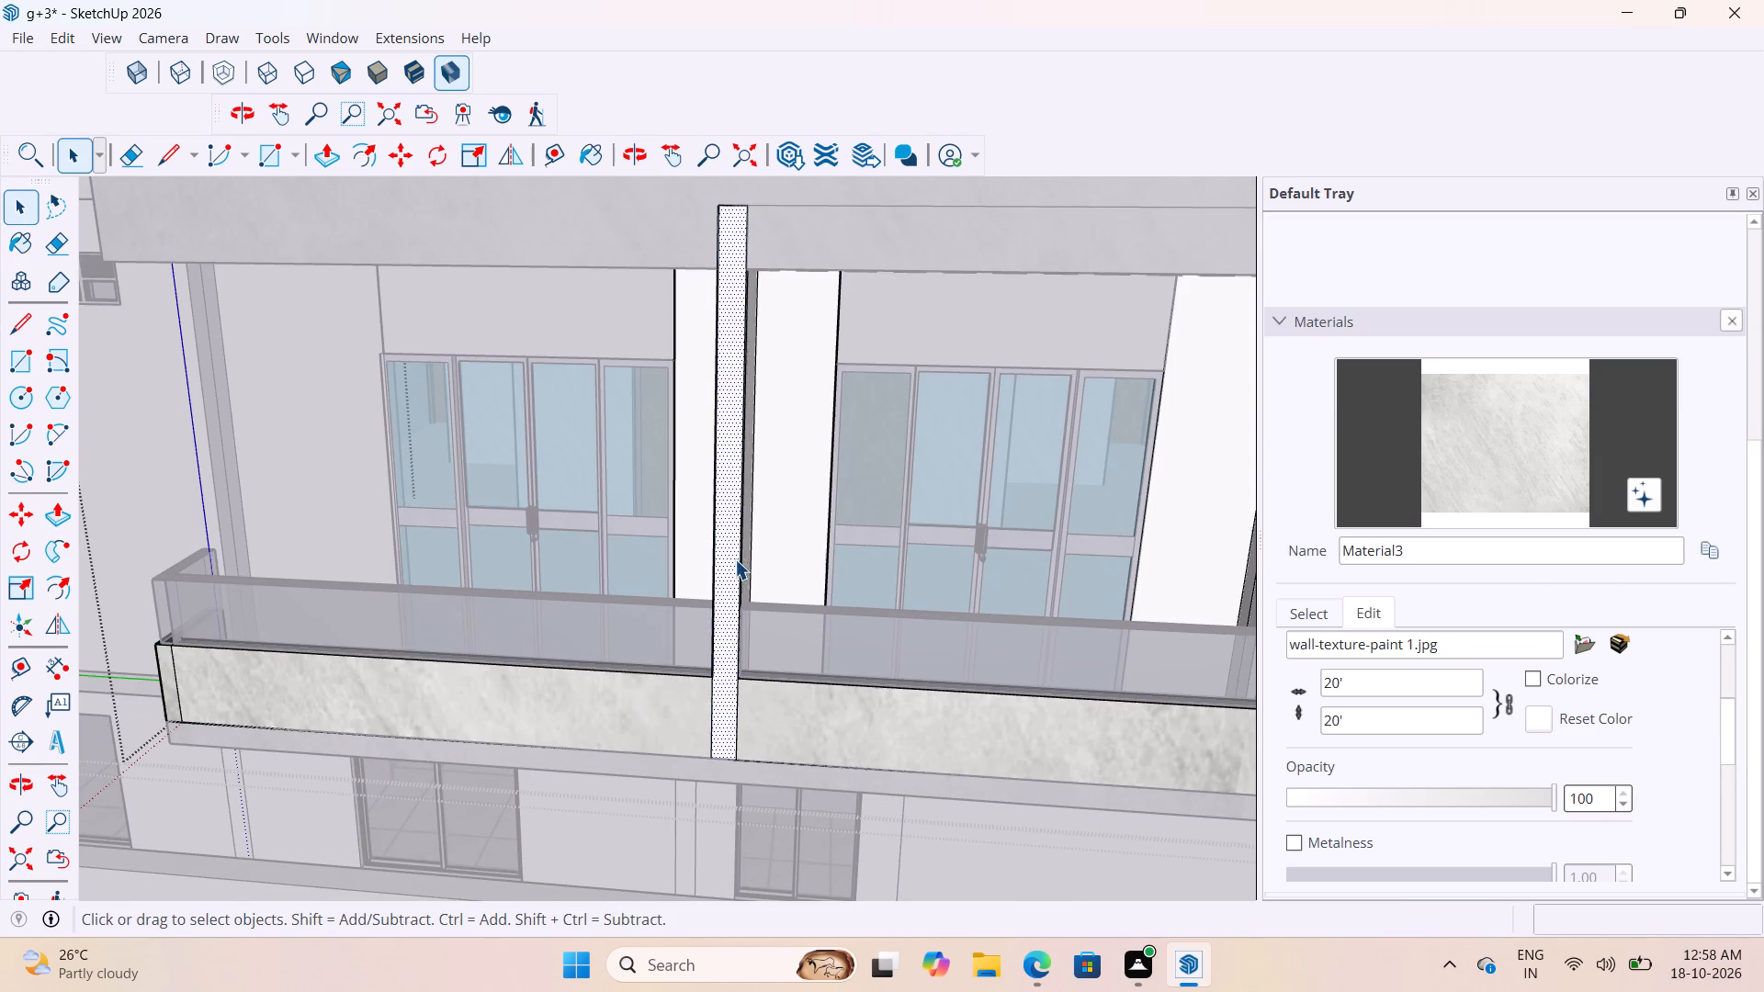
left_click(1473, 474)
scroll(891, 575, "up", 3)
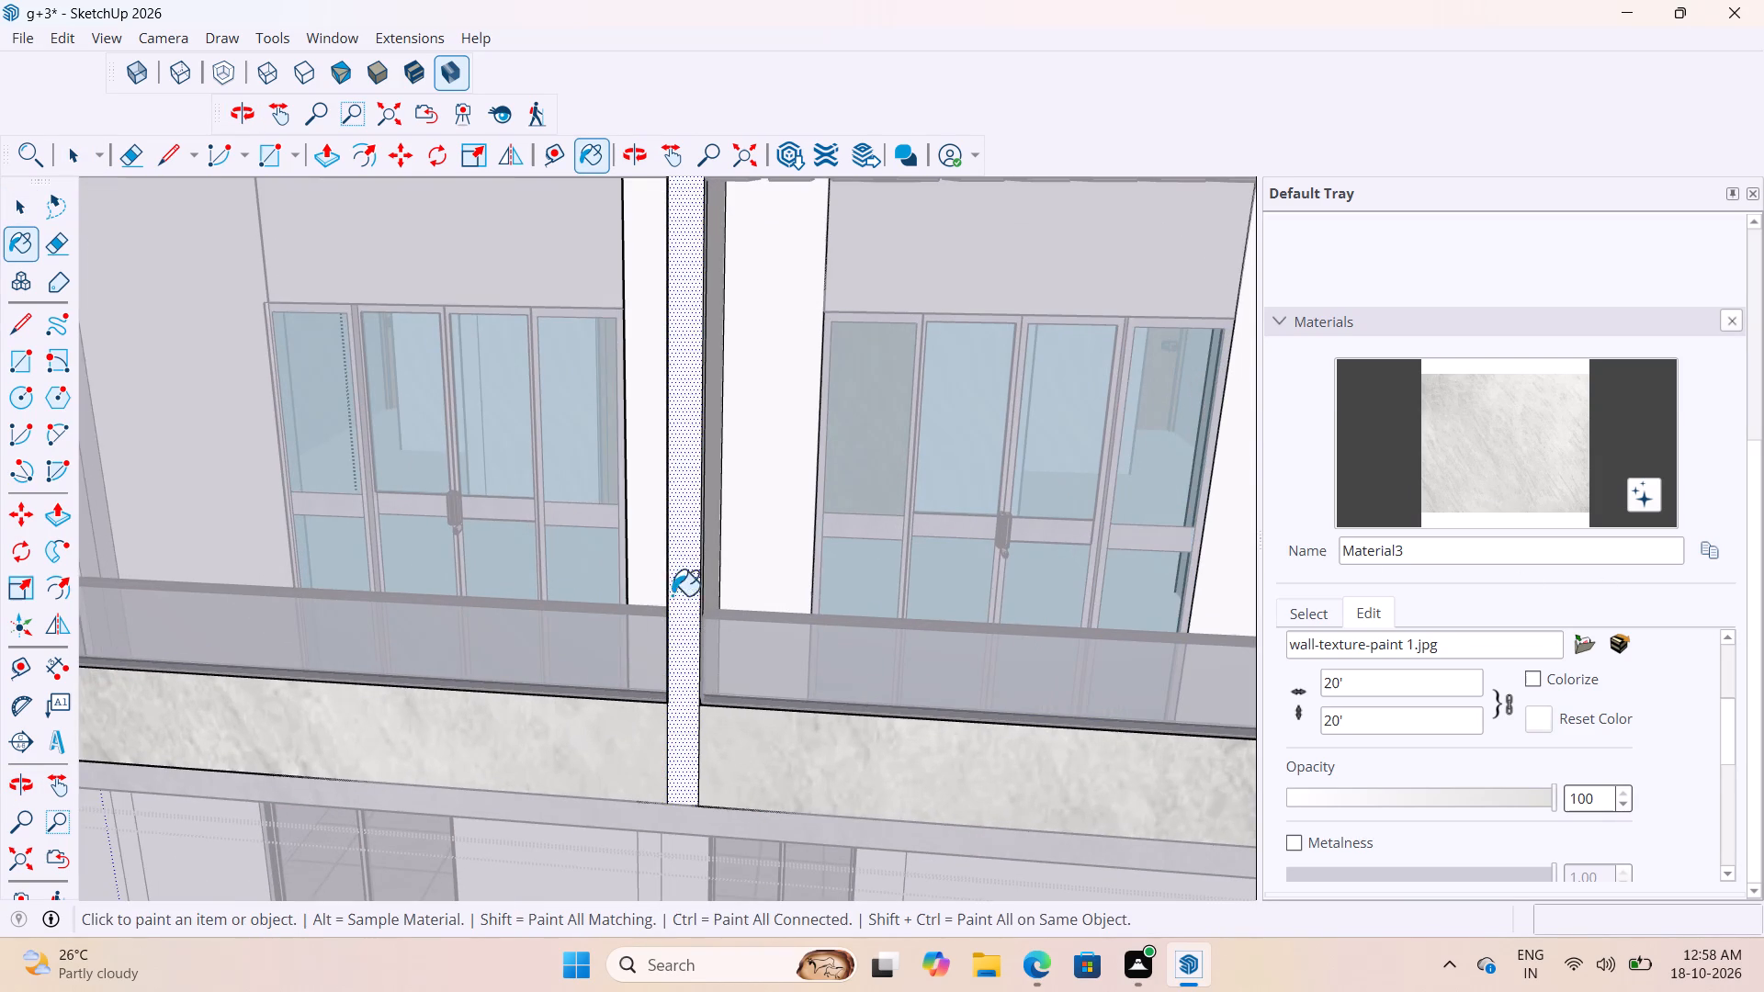
left_click(662, 594)
scroll(787, 665, "down", 20)
scroll(787, 665, "down", 5)
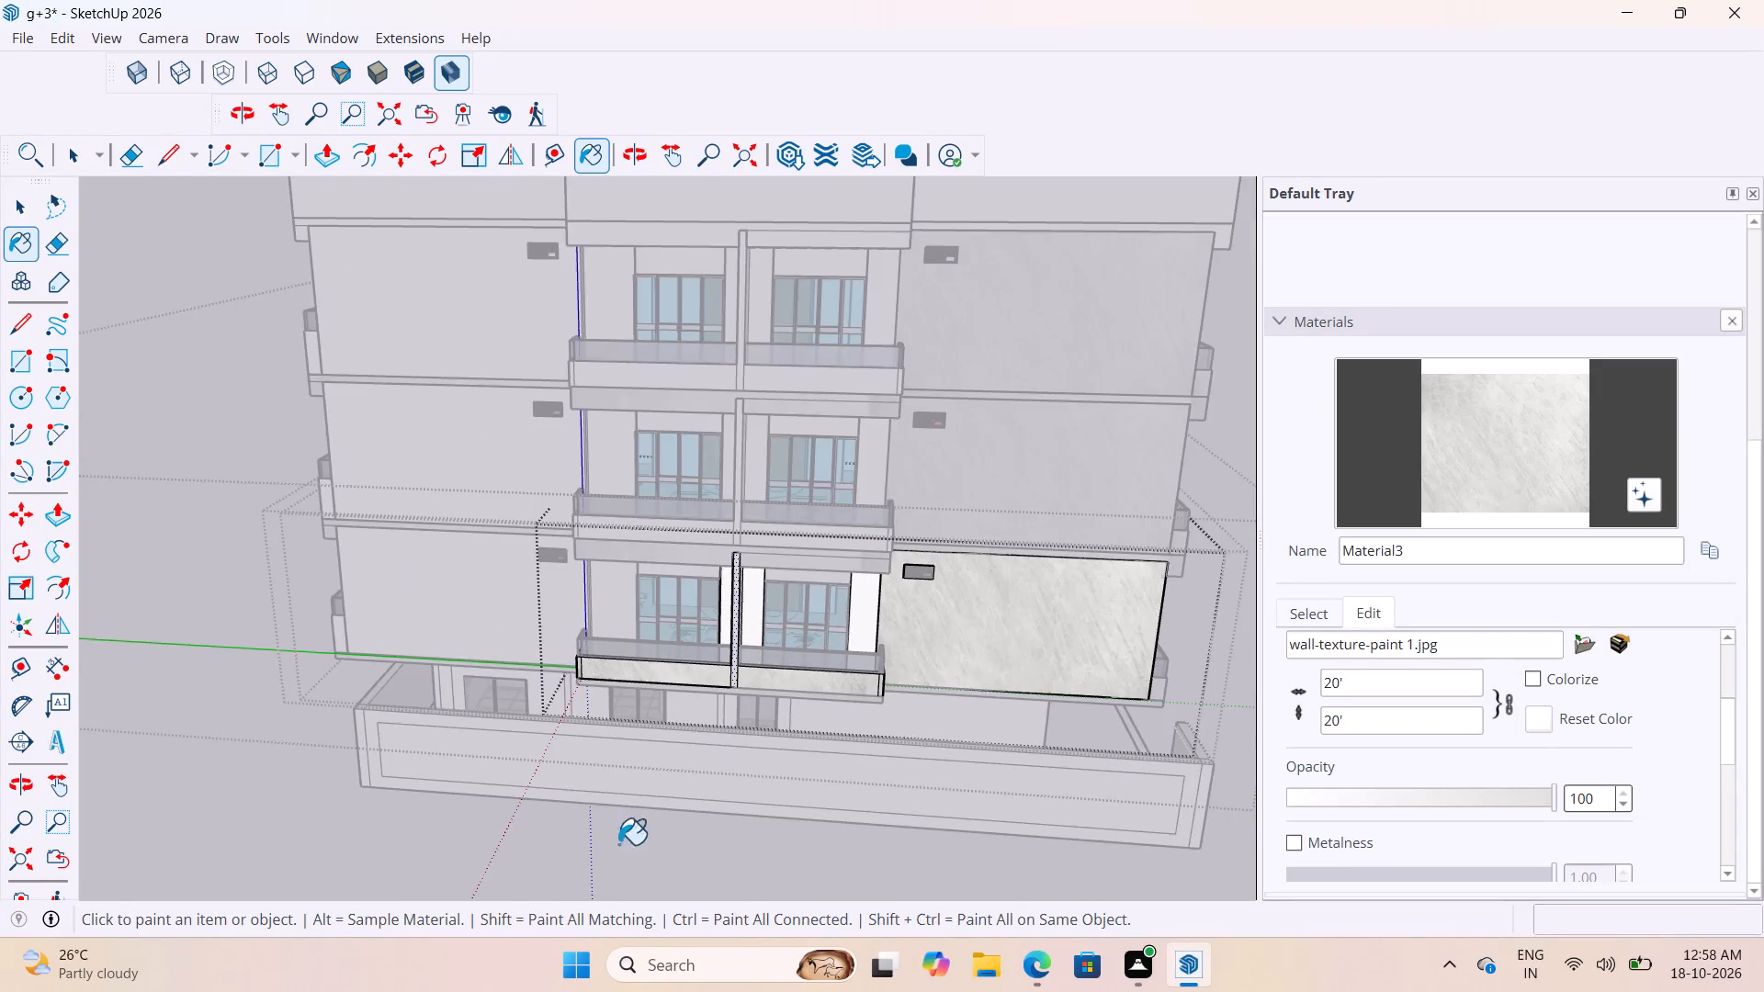
key("space")
double_click(534, 870)
left_click(575, 862)
left_click(612, 885)
scroll(843, 686, "up", 4)
middle_click_drag(759, 555, 697, 479)
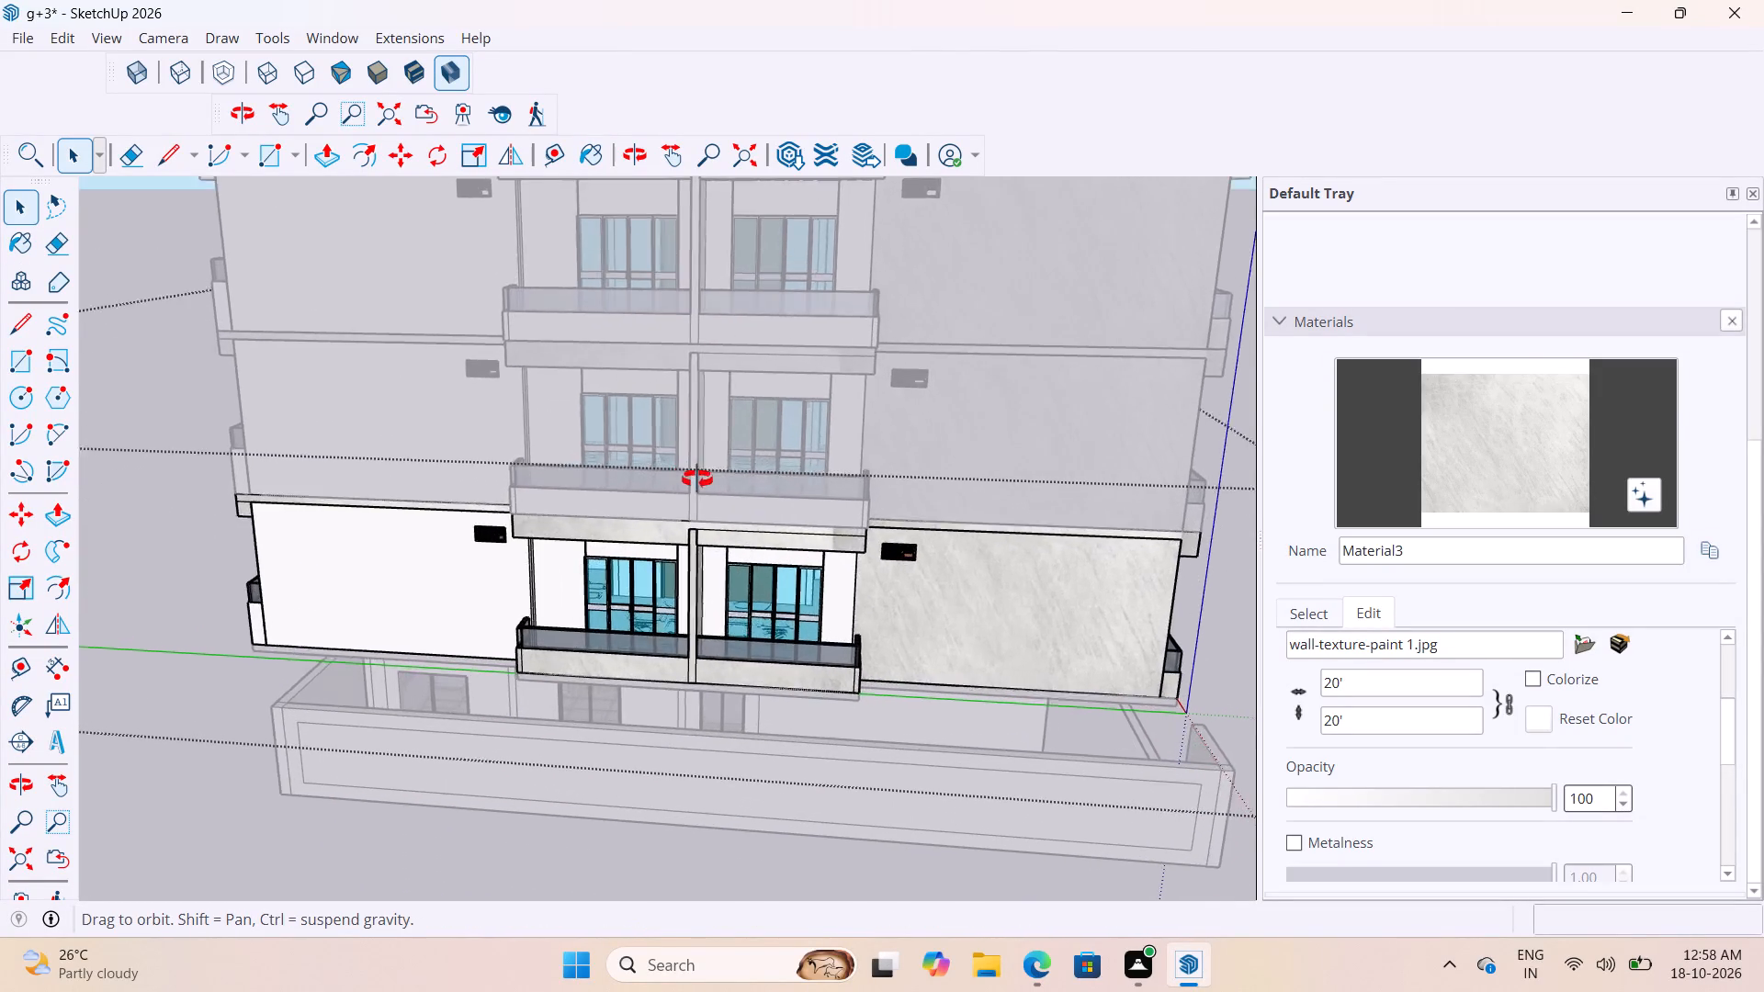
middle_click_drag(697, 479, 392, 524)
left_click(209, 716)
Open the top storey's wall and balcony group for editing on the same facade, with Material3 as the paint.
scroll(782, 550, "down", 5)
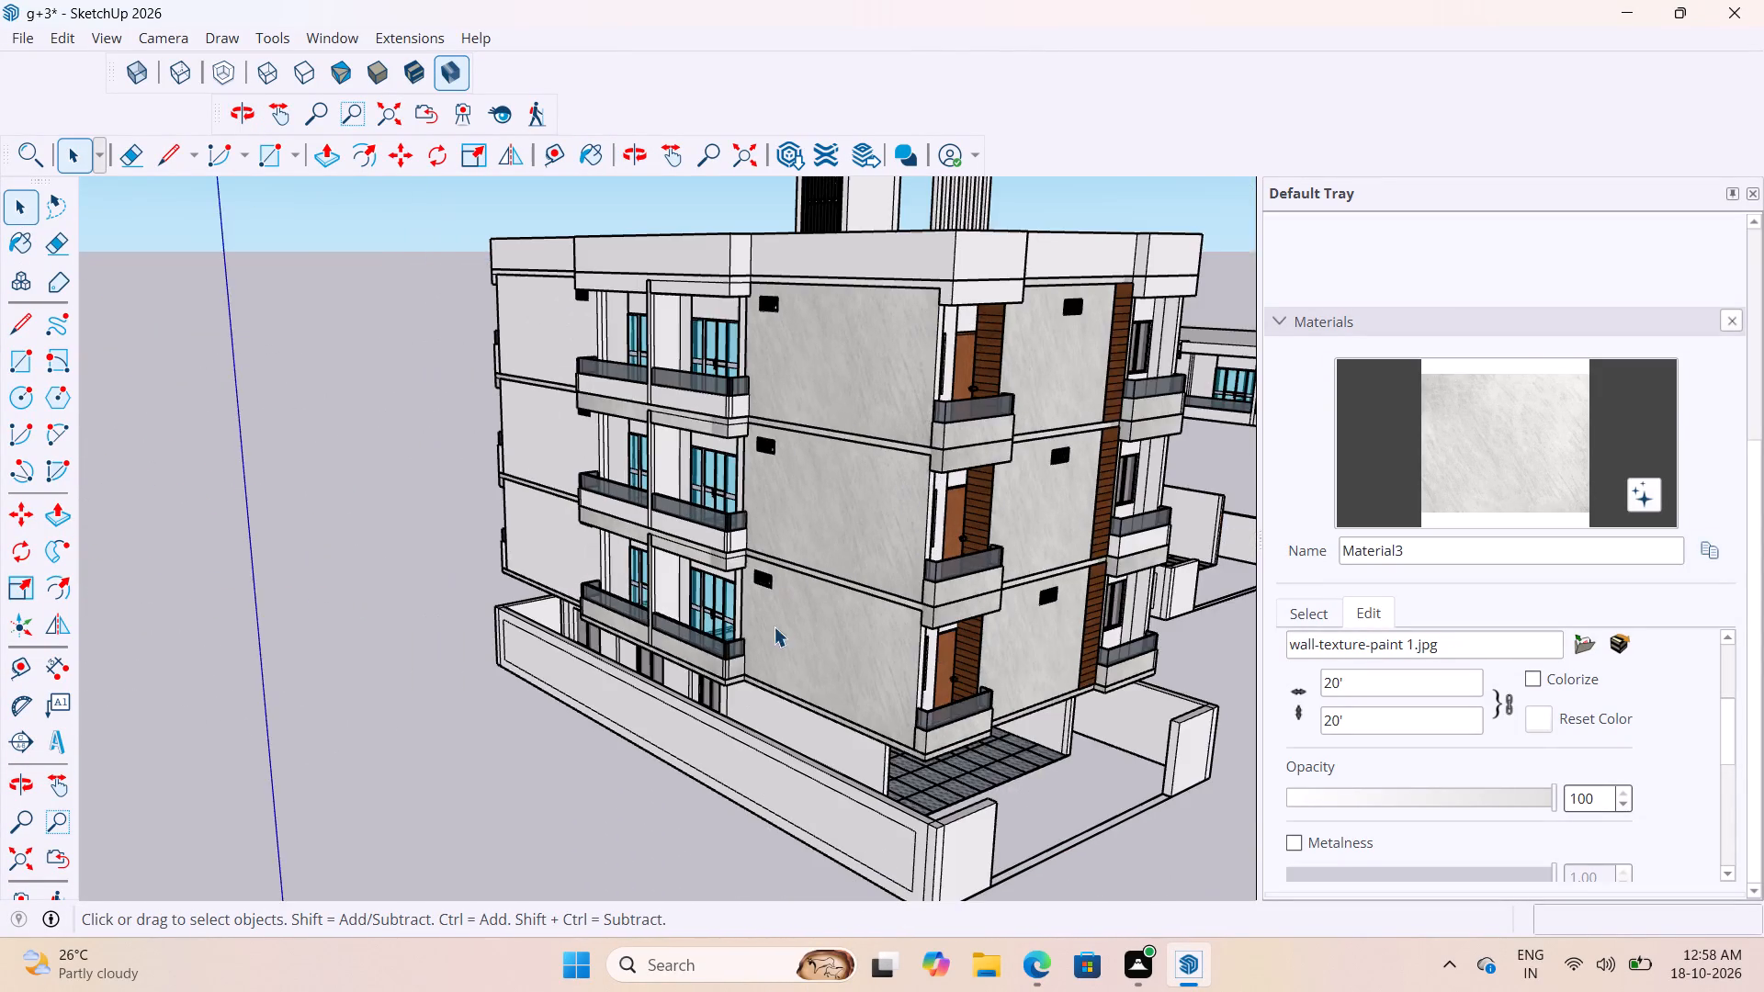
middle_click_drag(764, 553, 873, 560)
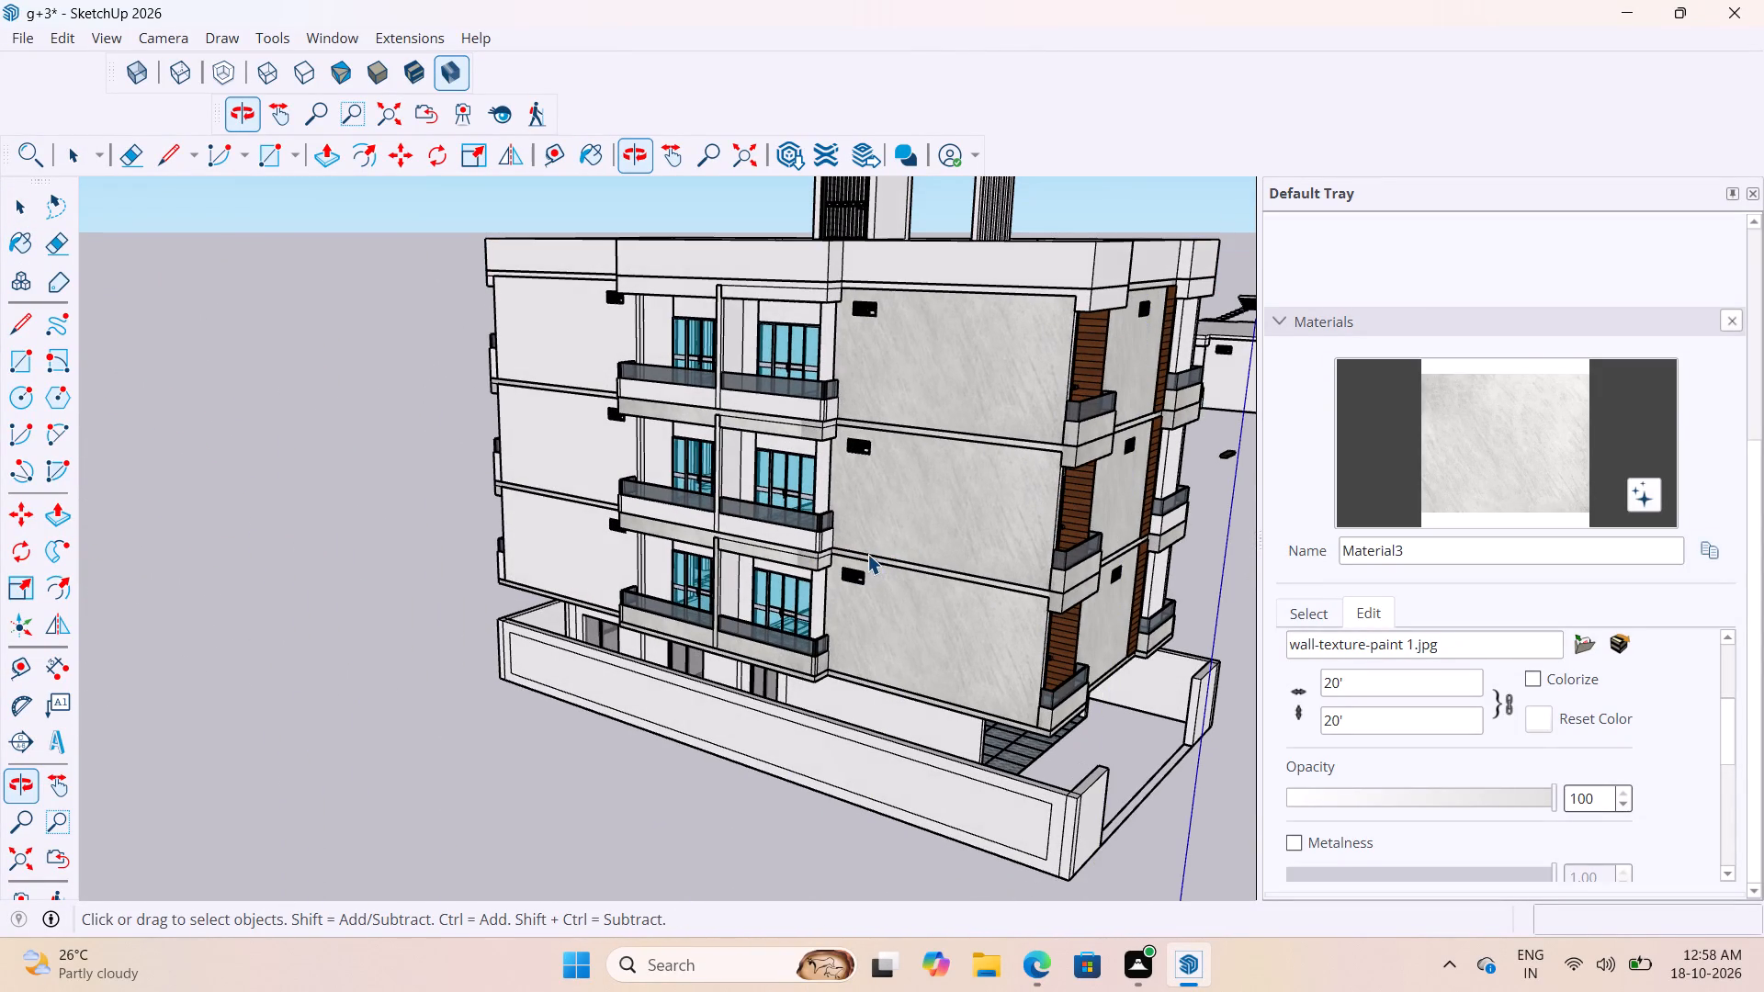
scroll(867, 554, "down", 3)
scroll(838, 448, "up", 6)
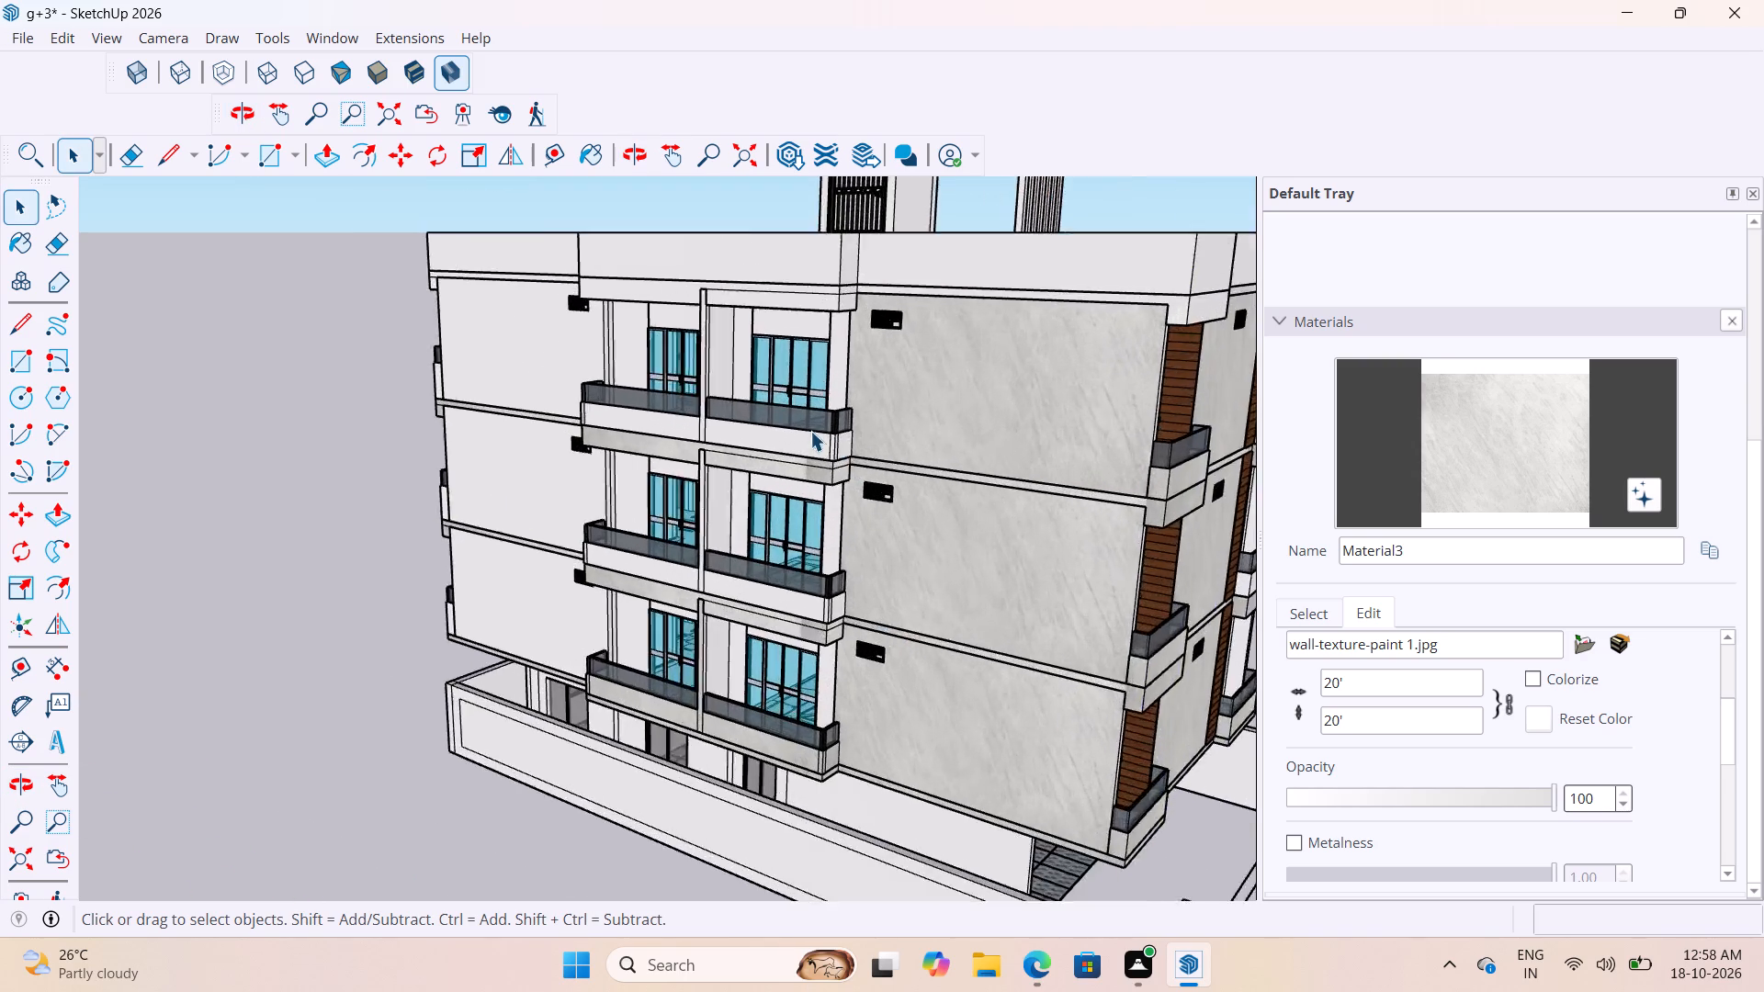
scroll(810, 431, "up", 7)
middle_click_drag(725, 442, 860, 430)
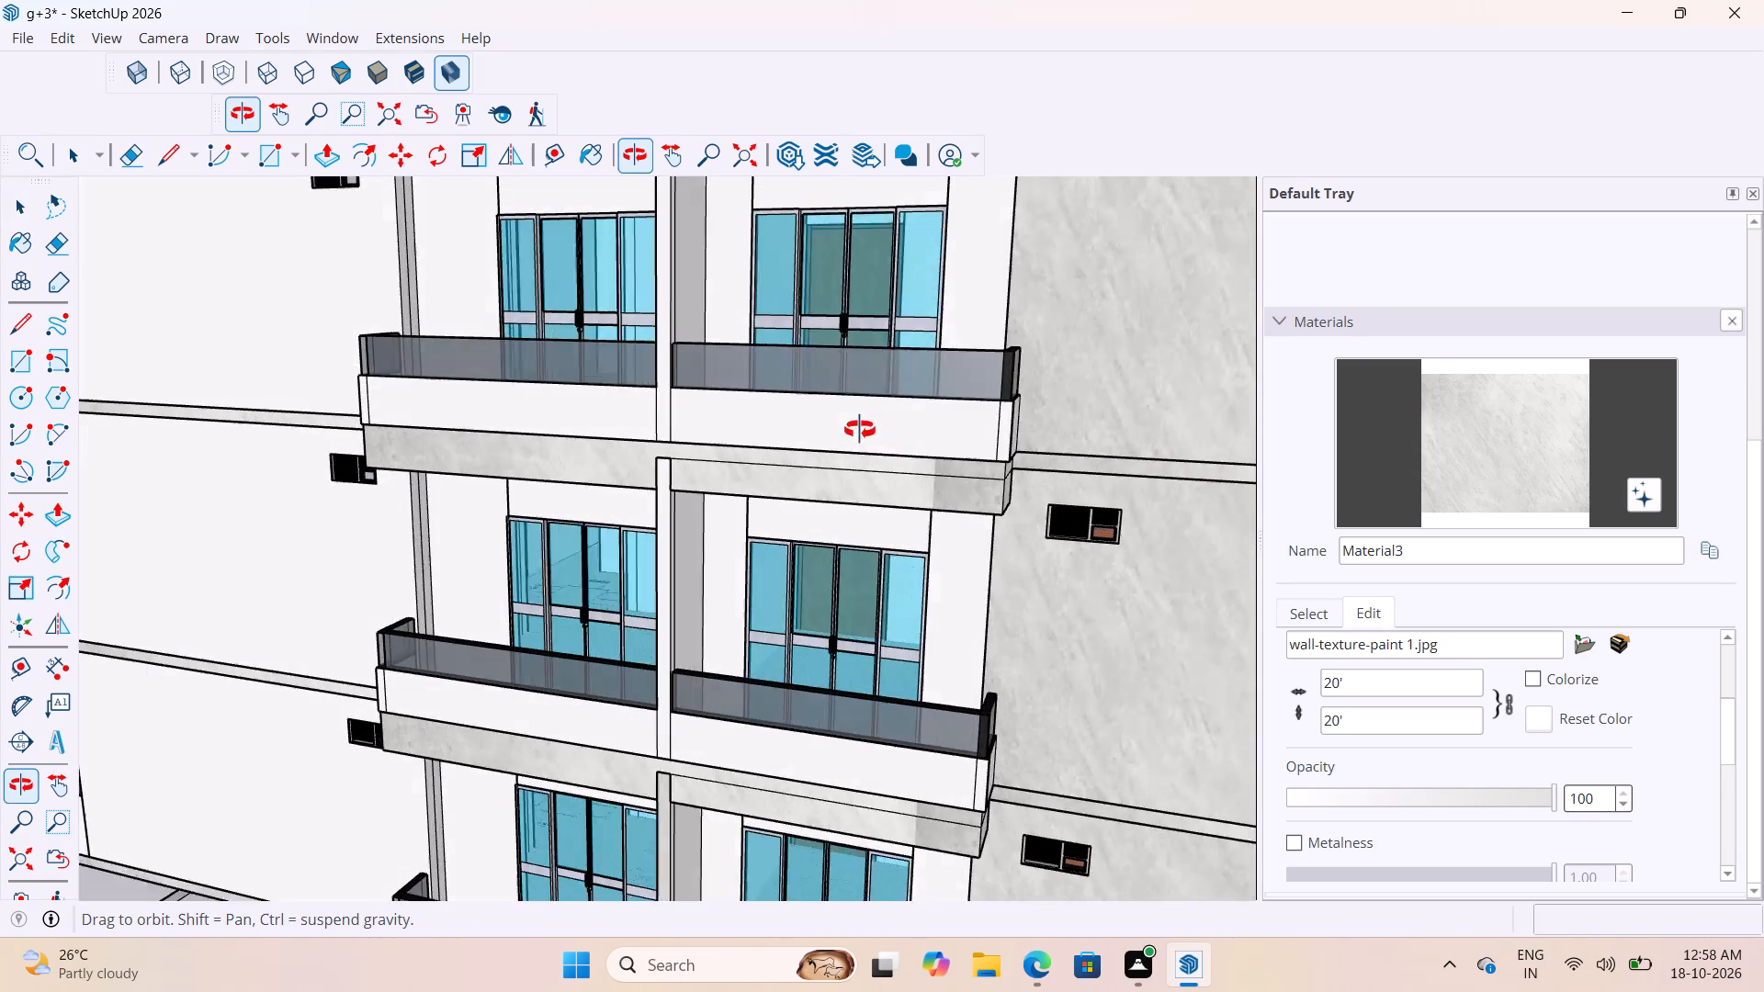
middle_click_drag(860, 430, 857, 431)
triple_click(836, 441)
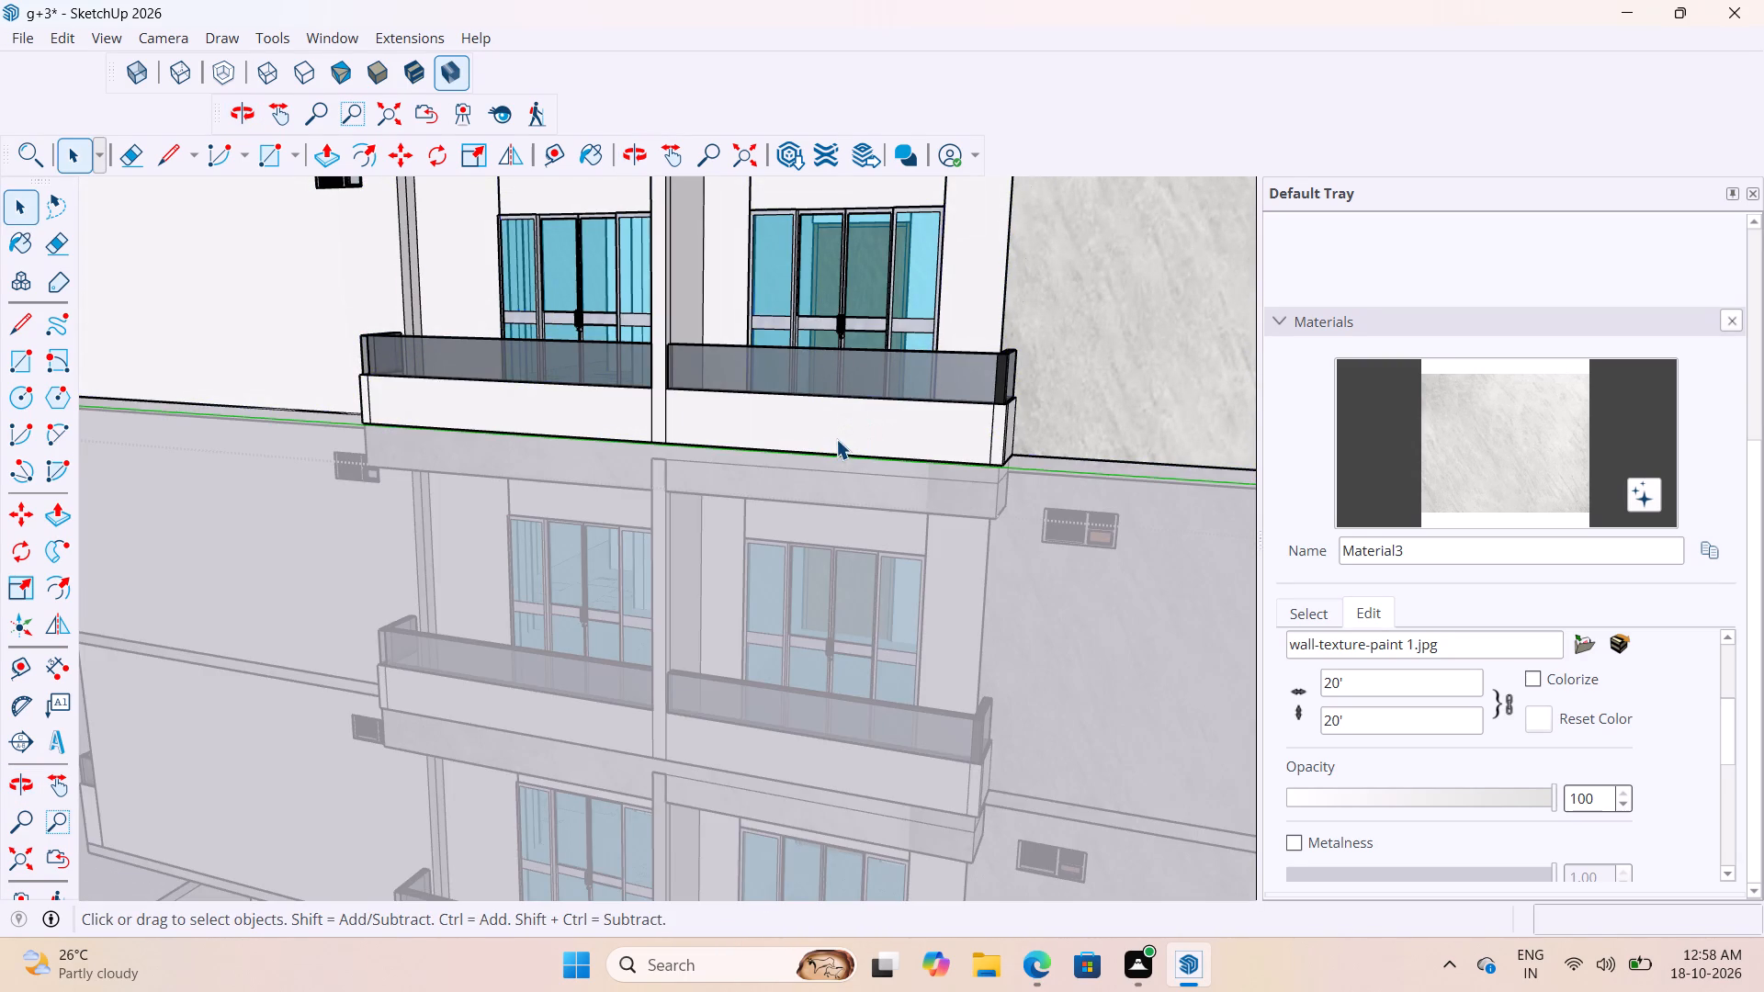
left_click(1506, 468)
scroll(671, 459, "up", 3)
scroll(677, 457, "down", 9)
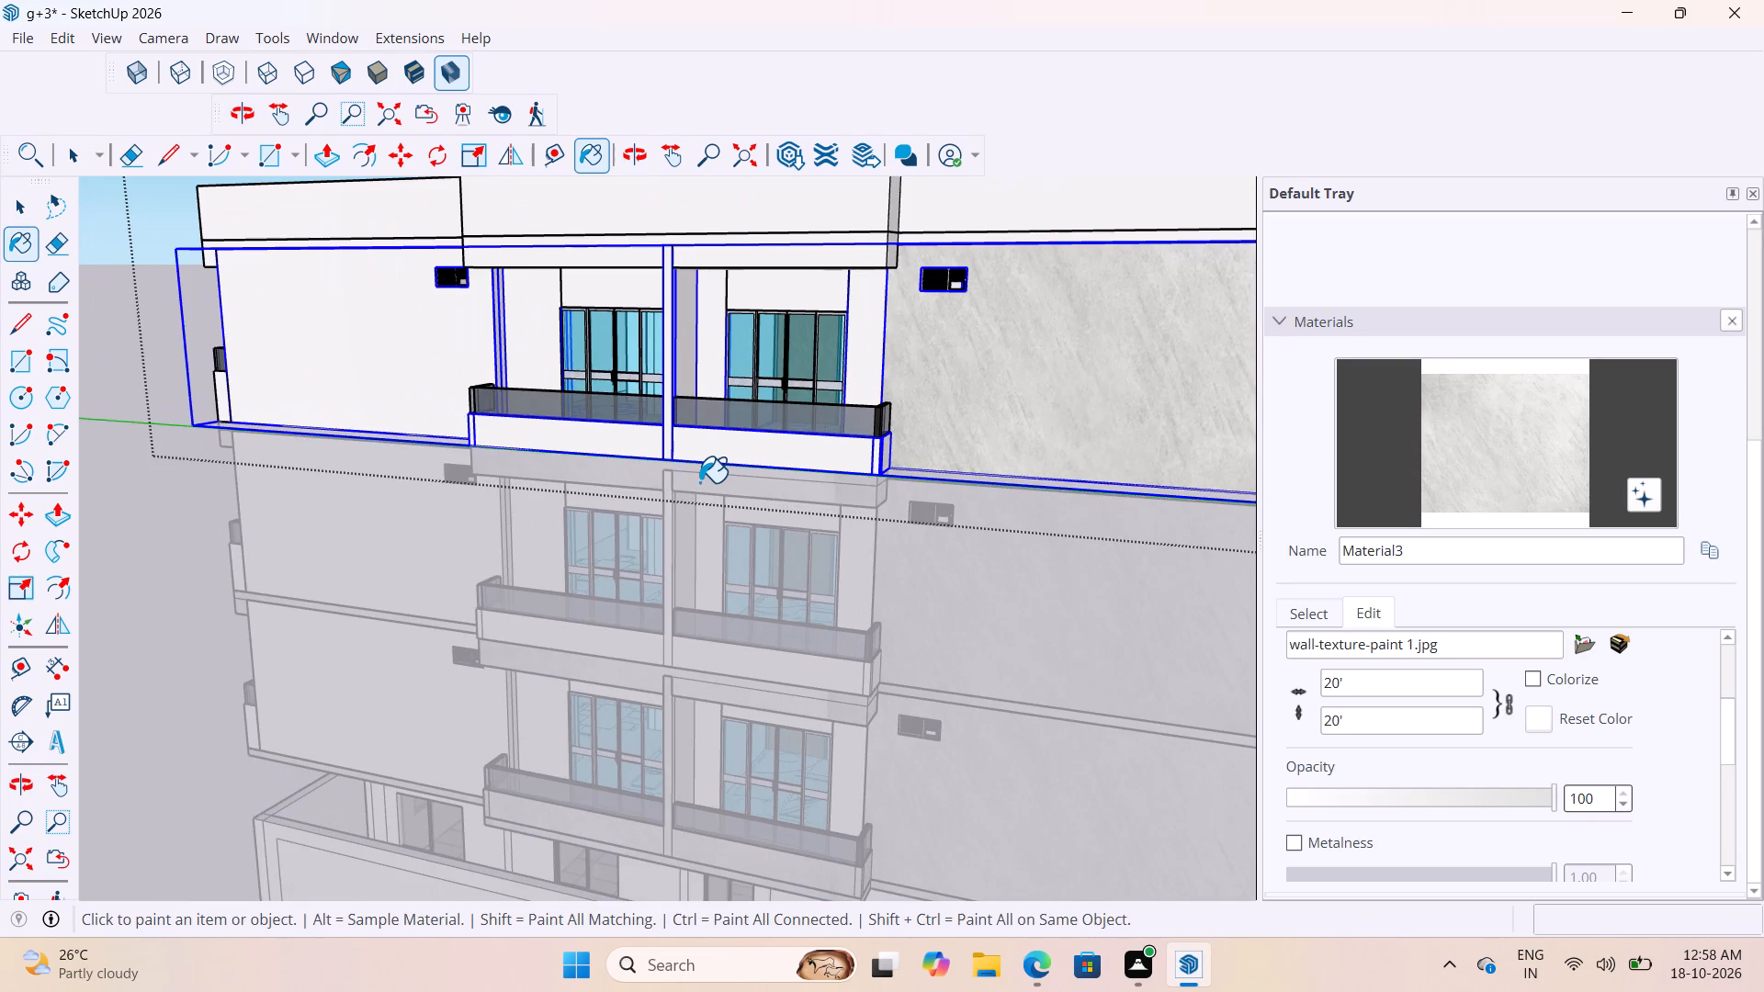
key("space")
double_click(740, 453)
left_click(740, 454)
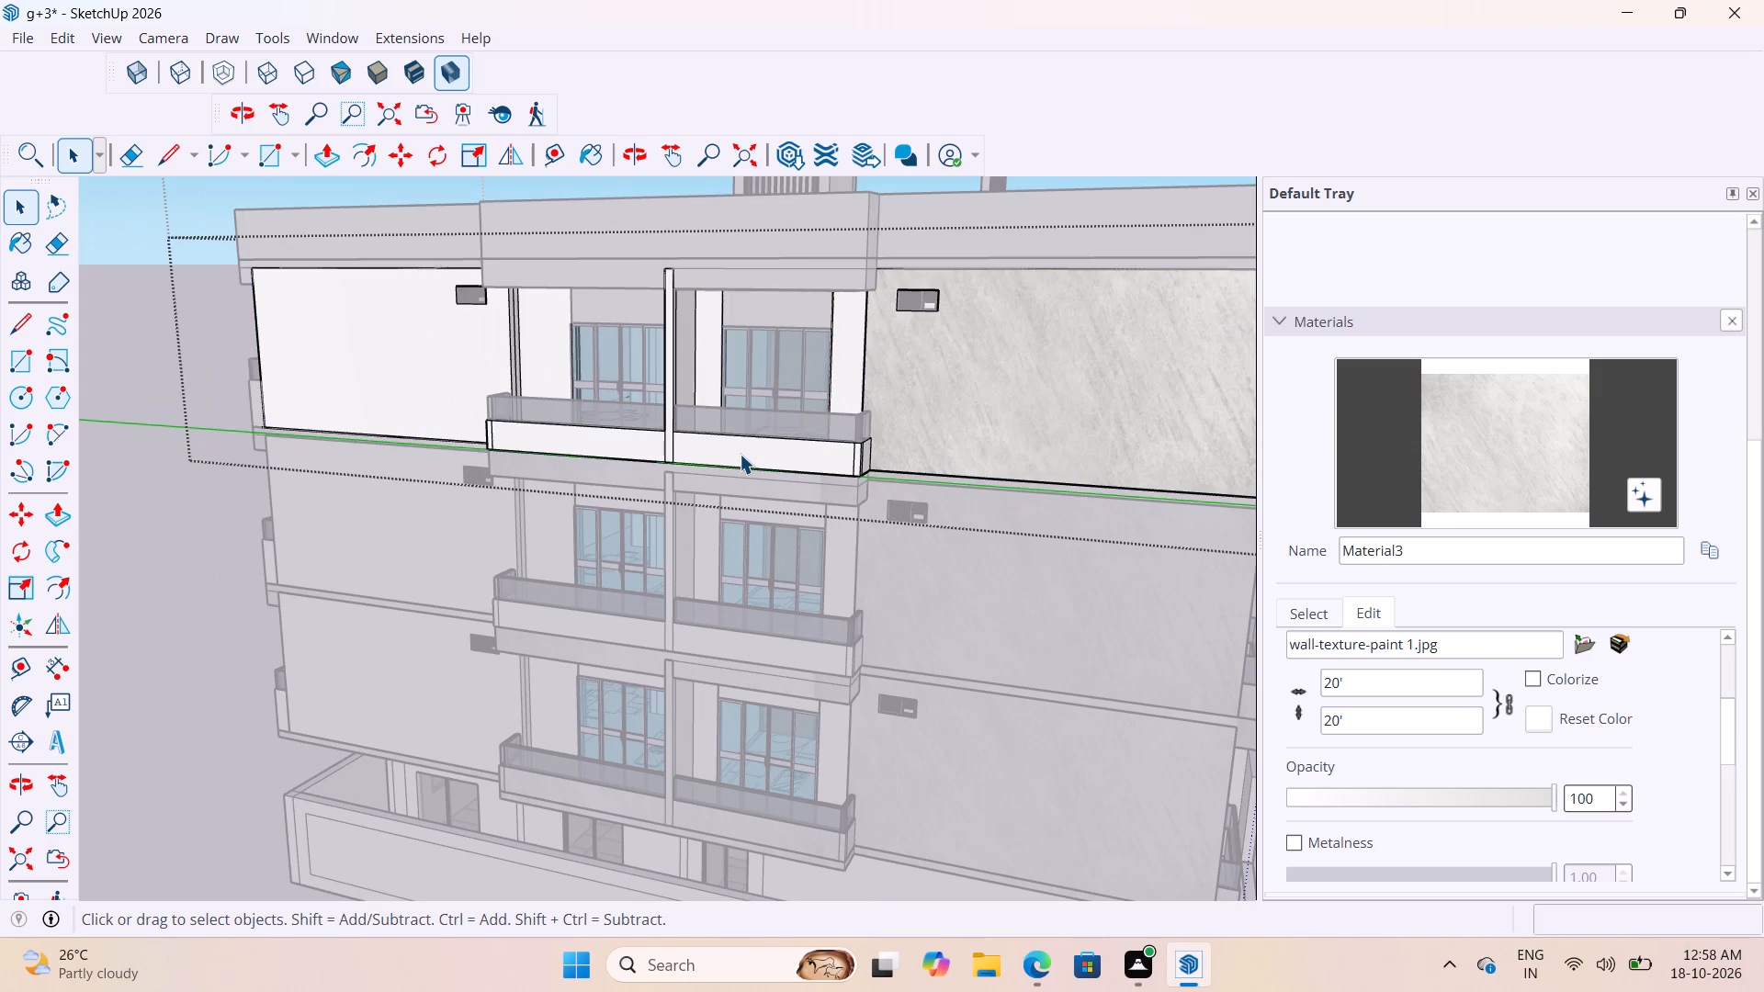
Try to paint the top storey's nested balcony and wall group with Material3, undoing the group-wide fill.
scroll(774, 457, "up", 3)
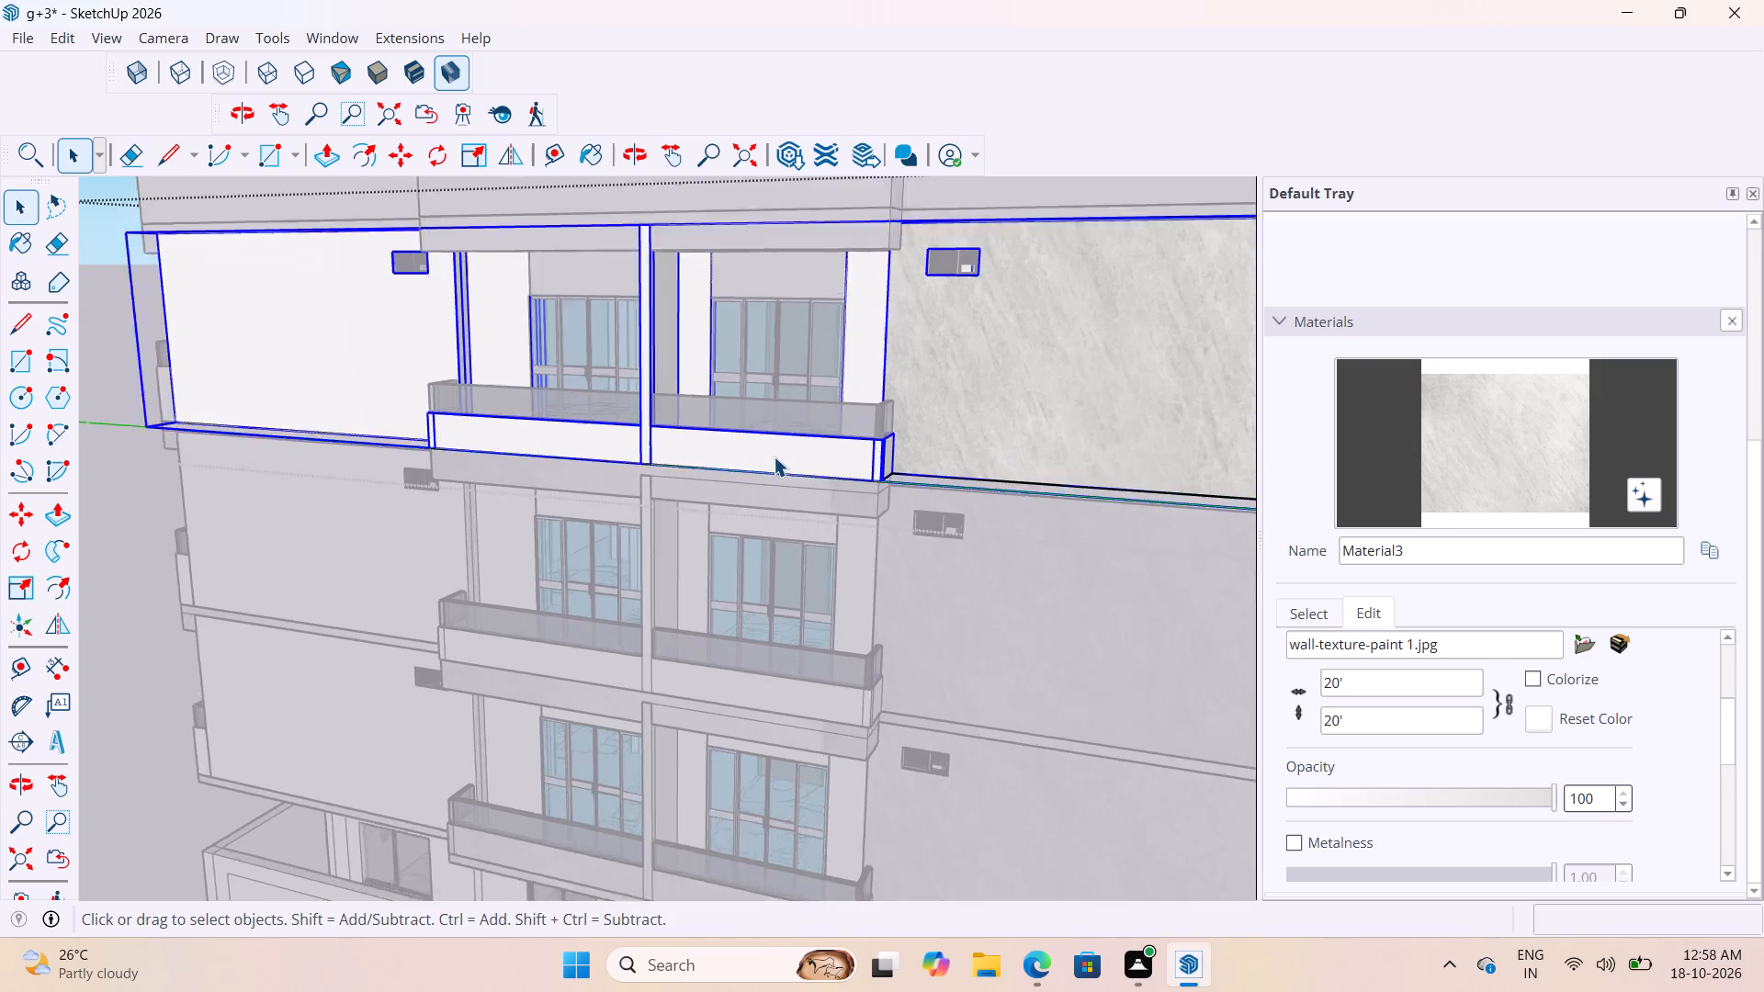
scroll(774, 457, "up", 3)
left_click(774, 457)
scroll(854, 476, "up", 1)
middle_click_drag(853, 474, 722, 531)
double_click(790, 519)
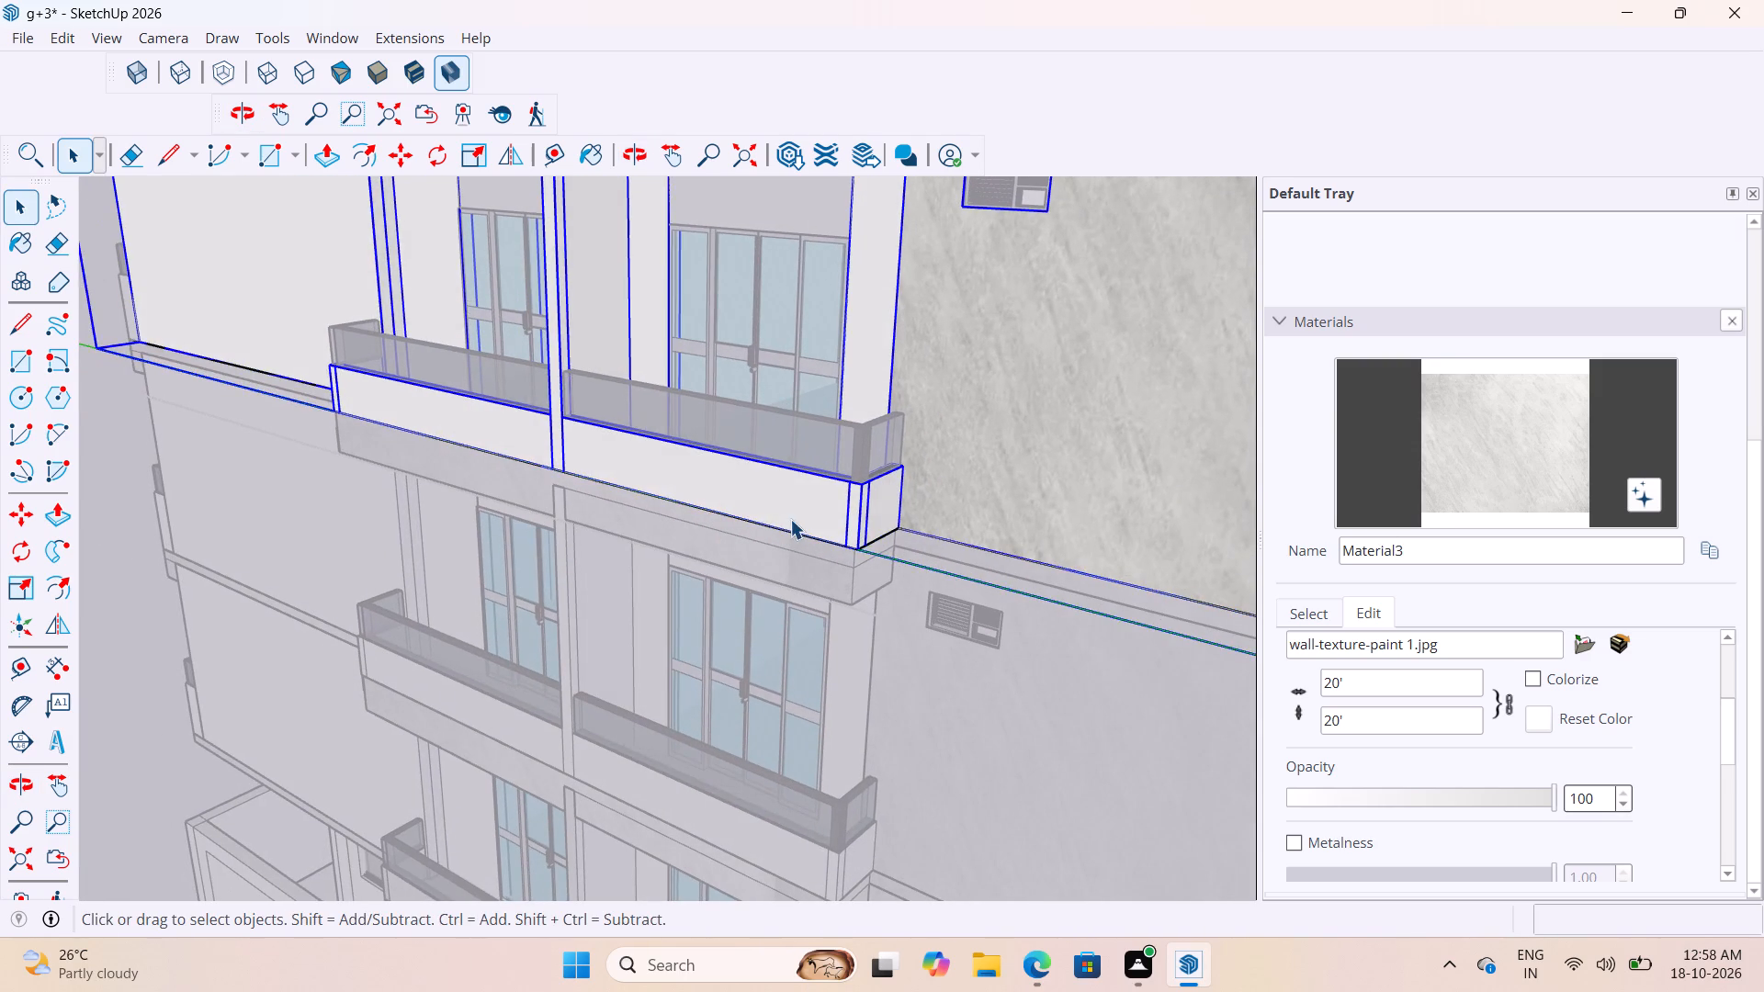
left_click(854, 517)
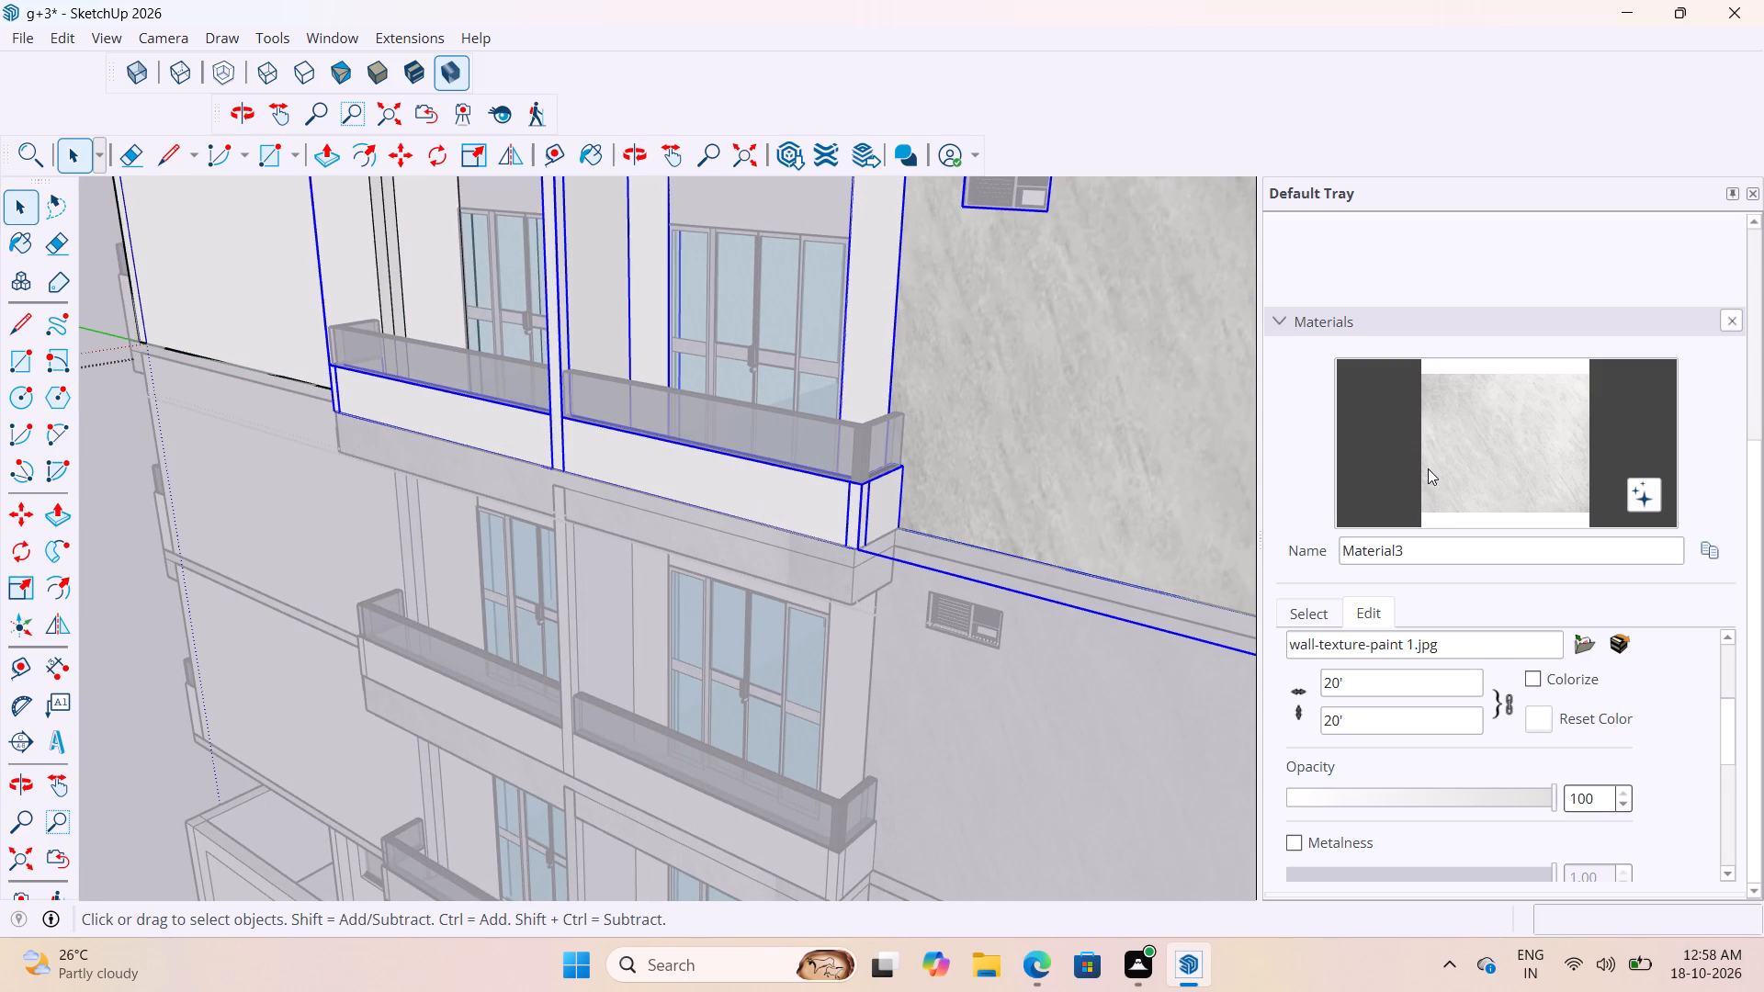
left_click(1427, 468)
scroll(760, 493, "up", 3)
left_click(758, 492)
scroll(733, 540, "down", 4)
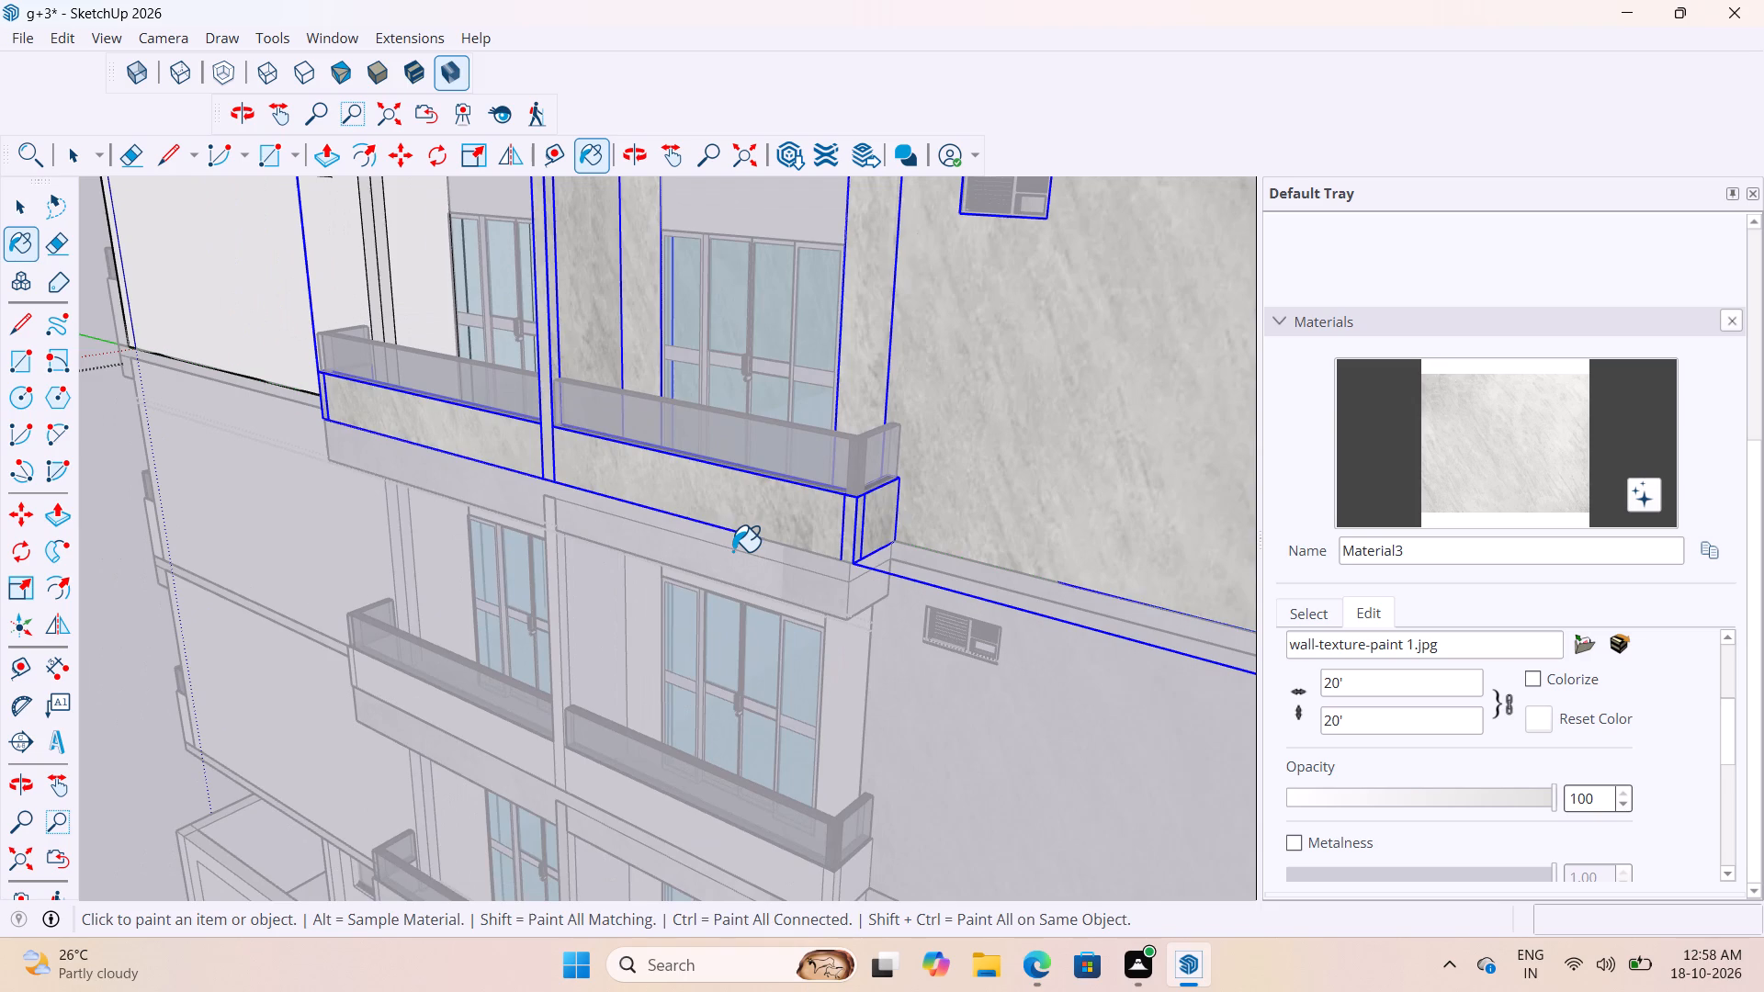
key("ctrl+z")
Open the deeper nested group and paint the top-storey front parapet face beside the textured wall with Material3.
key("space")
double_click(748, 530)
left_click(754, 530)
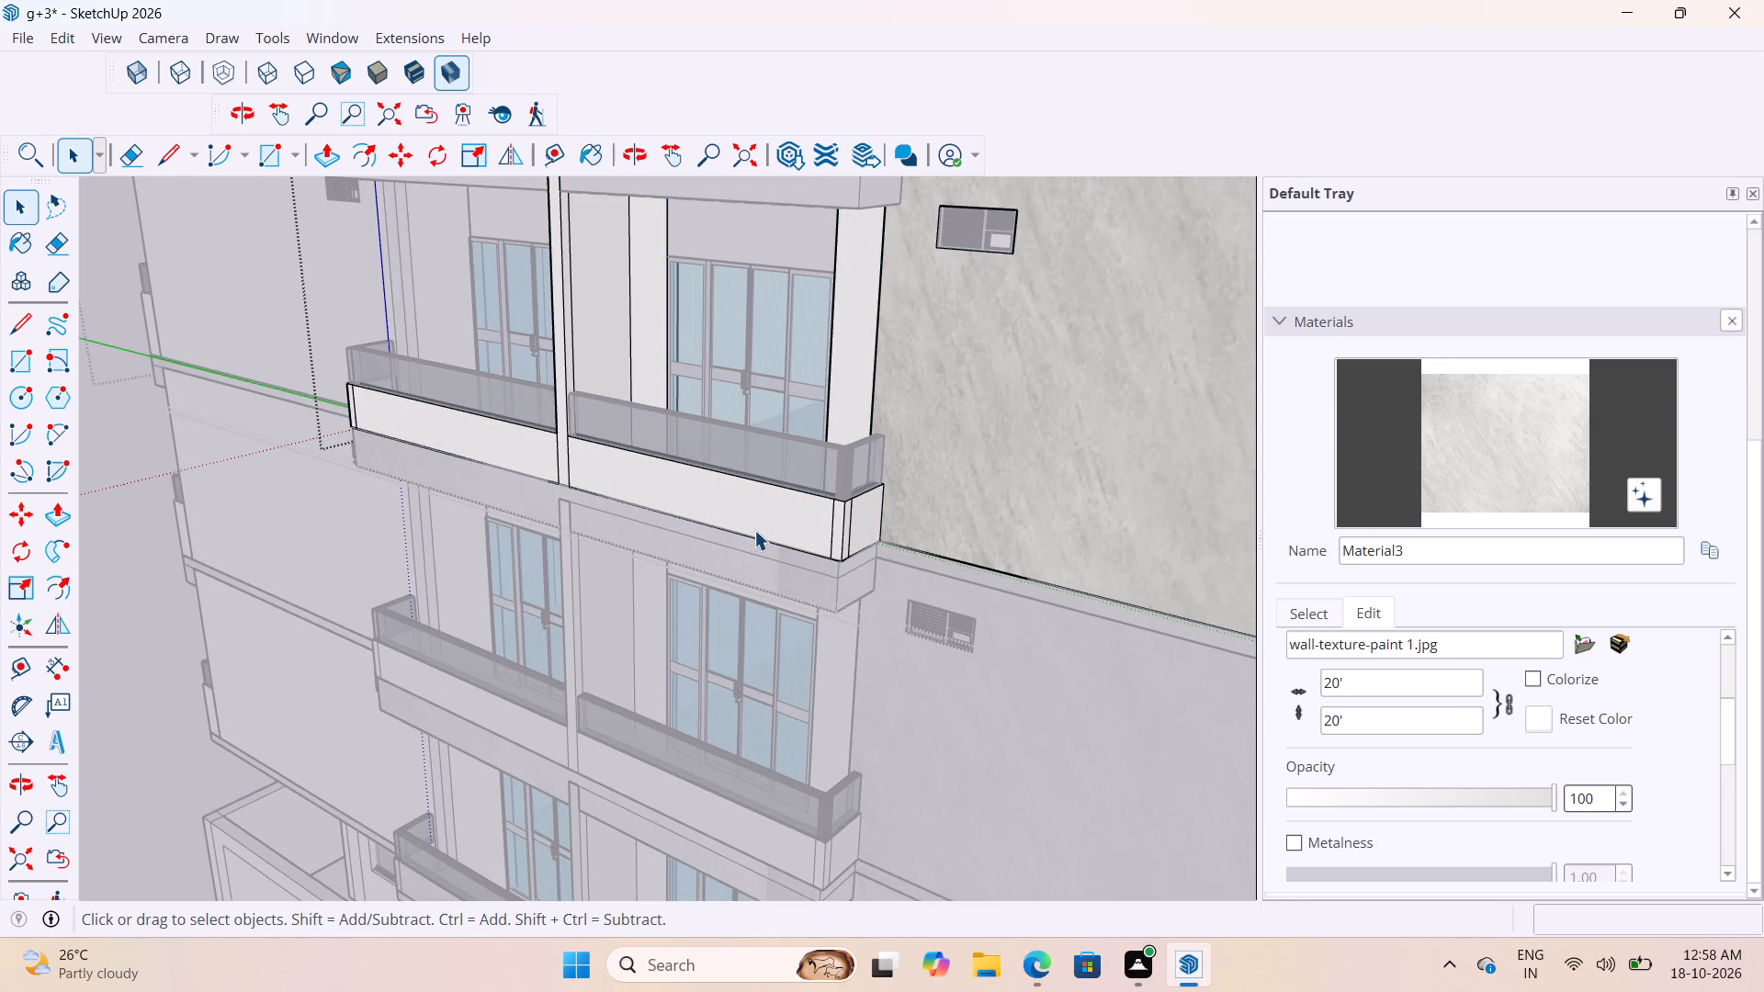
left_click(1474, 451)
scroll(861, 510, "up", 3)
scroll(710, 522, "up", 3)
left_click(710, 519)
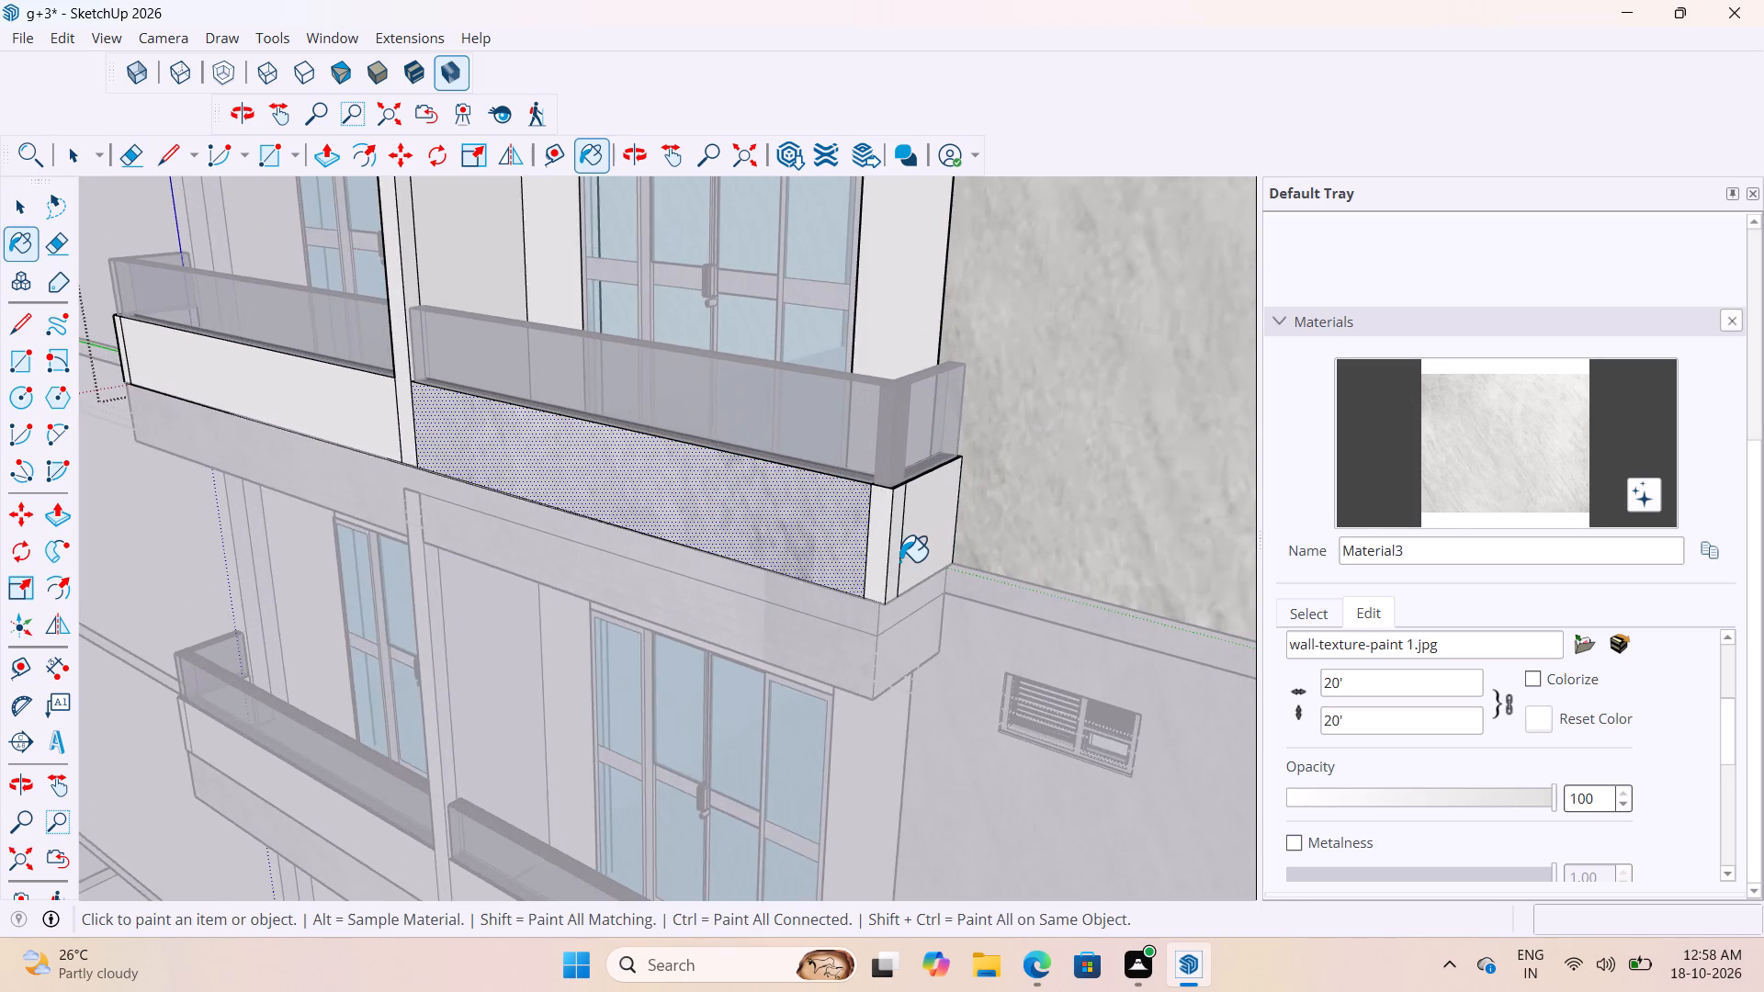
Paint the side face and the narrow corner strips of the top-storey parapet with Material3.
scroll(907, 561, "up", 4)
left_click(908, 537)
left_click(853, 529)
left_click(886, 522)
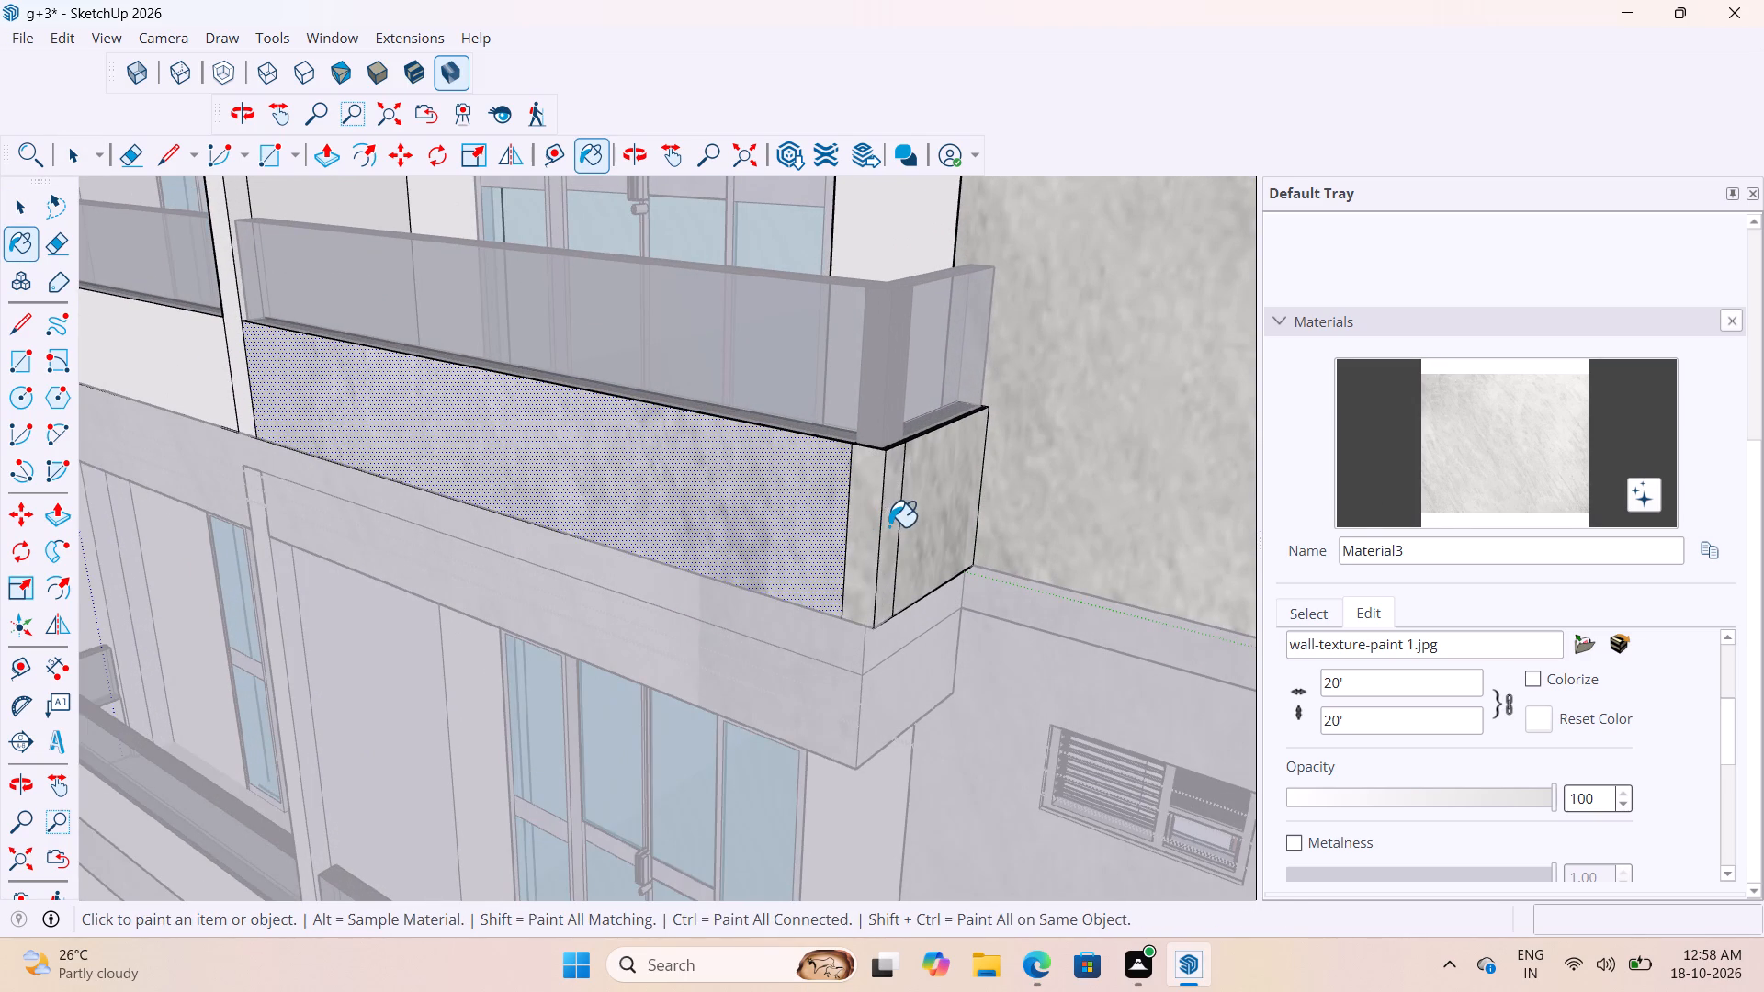
Paint the top storey's dividing column and the front parapet face on its other side with Material3.
middle_click_drag(900, 521, 1234, 521)
scroll(1238, 525, "down", 10)
scroll(798, 569, "up", 4)
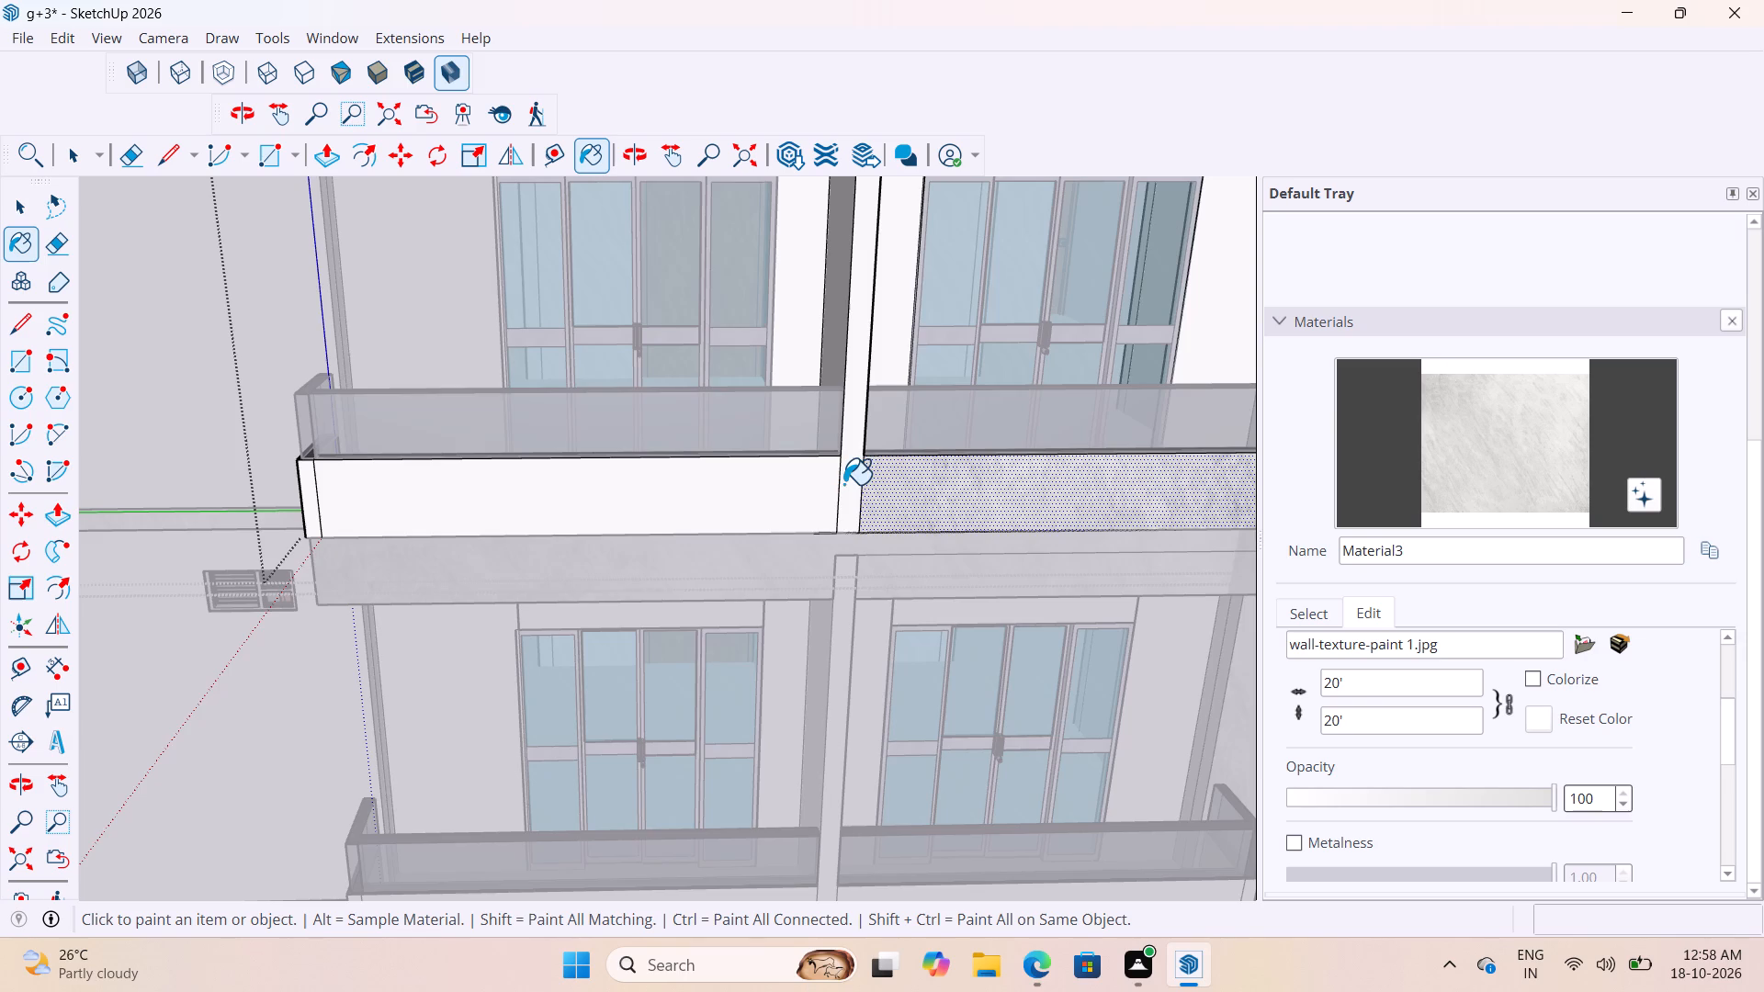
left_click(850, 479)
left_click(746, 512)
Paint the side face and corner strips at the top-storey parapet's far end, beside the untextured wall, with Material3.
scroll(922, 478, "down", 5)
middle_click_drag(487, 538, 933, 534)
scroll(738, 479, "up", 2)
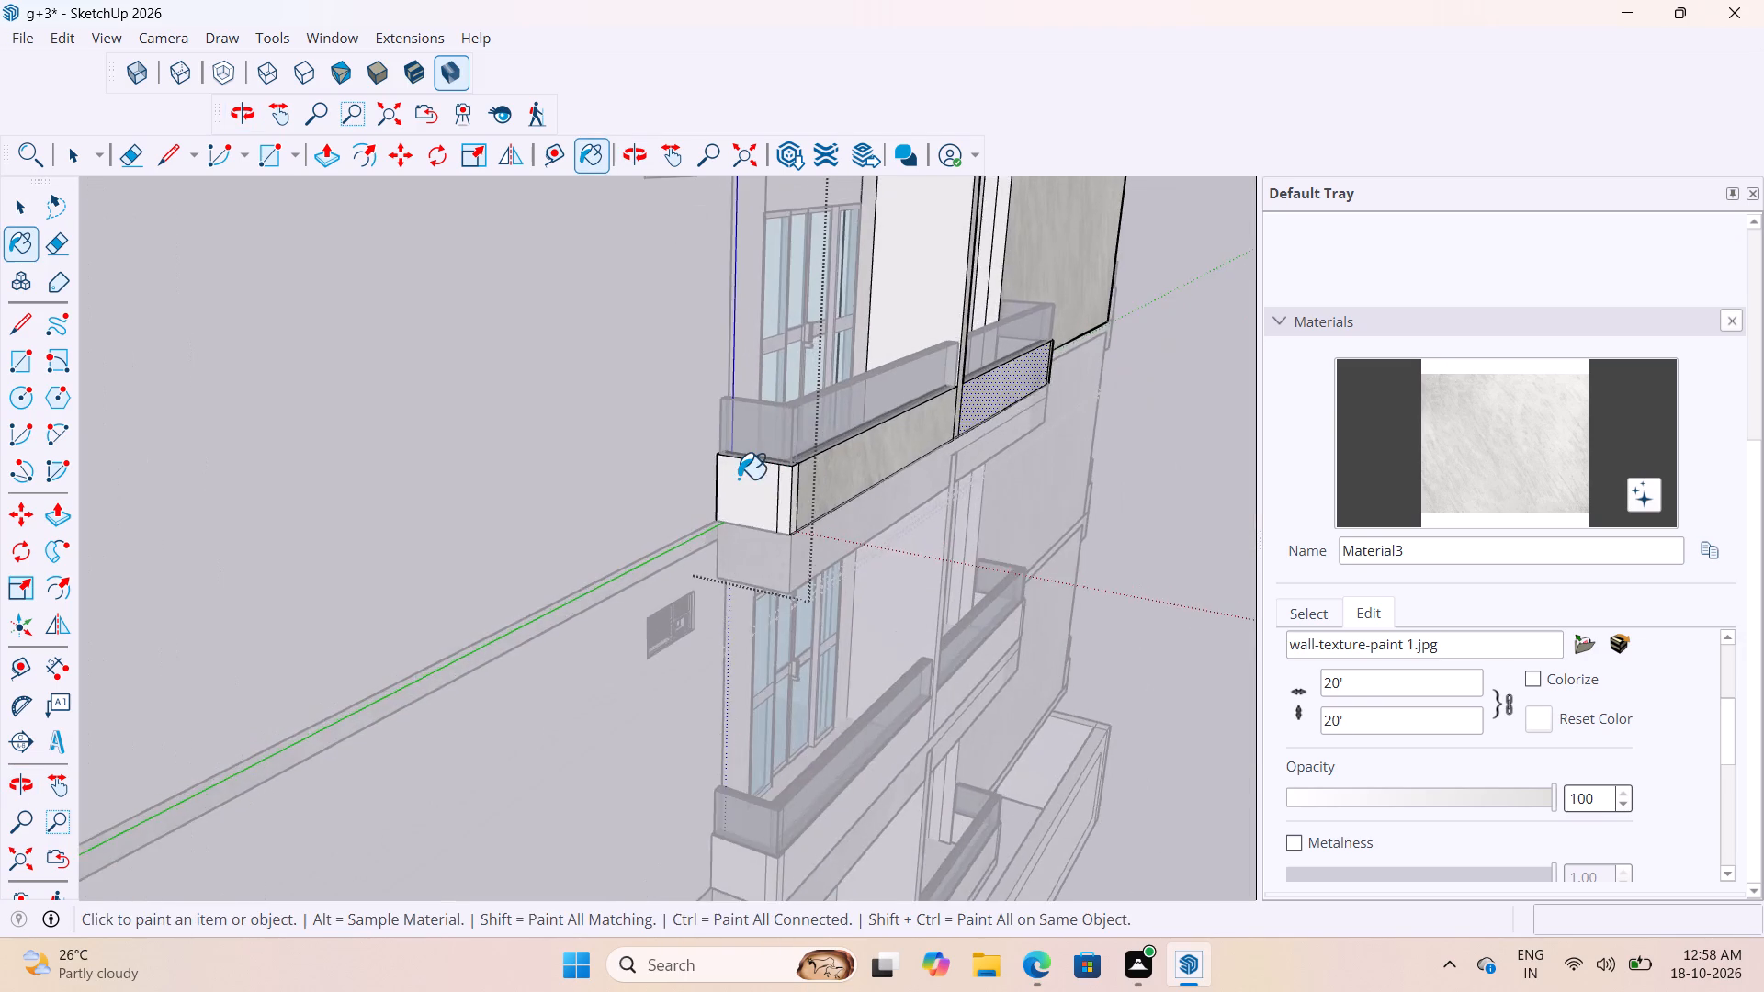
scroll(738, 479, "up", 5)
left_click(738, 480)
scroll(765, 512, "up", 4)
left_click(839, 513)
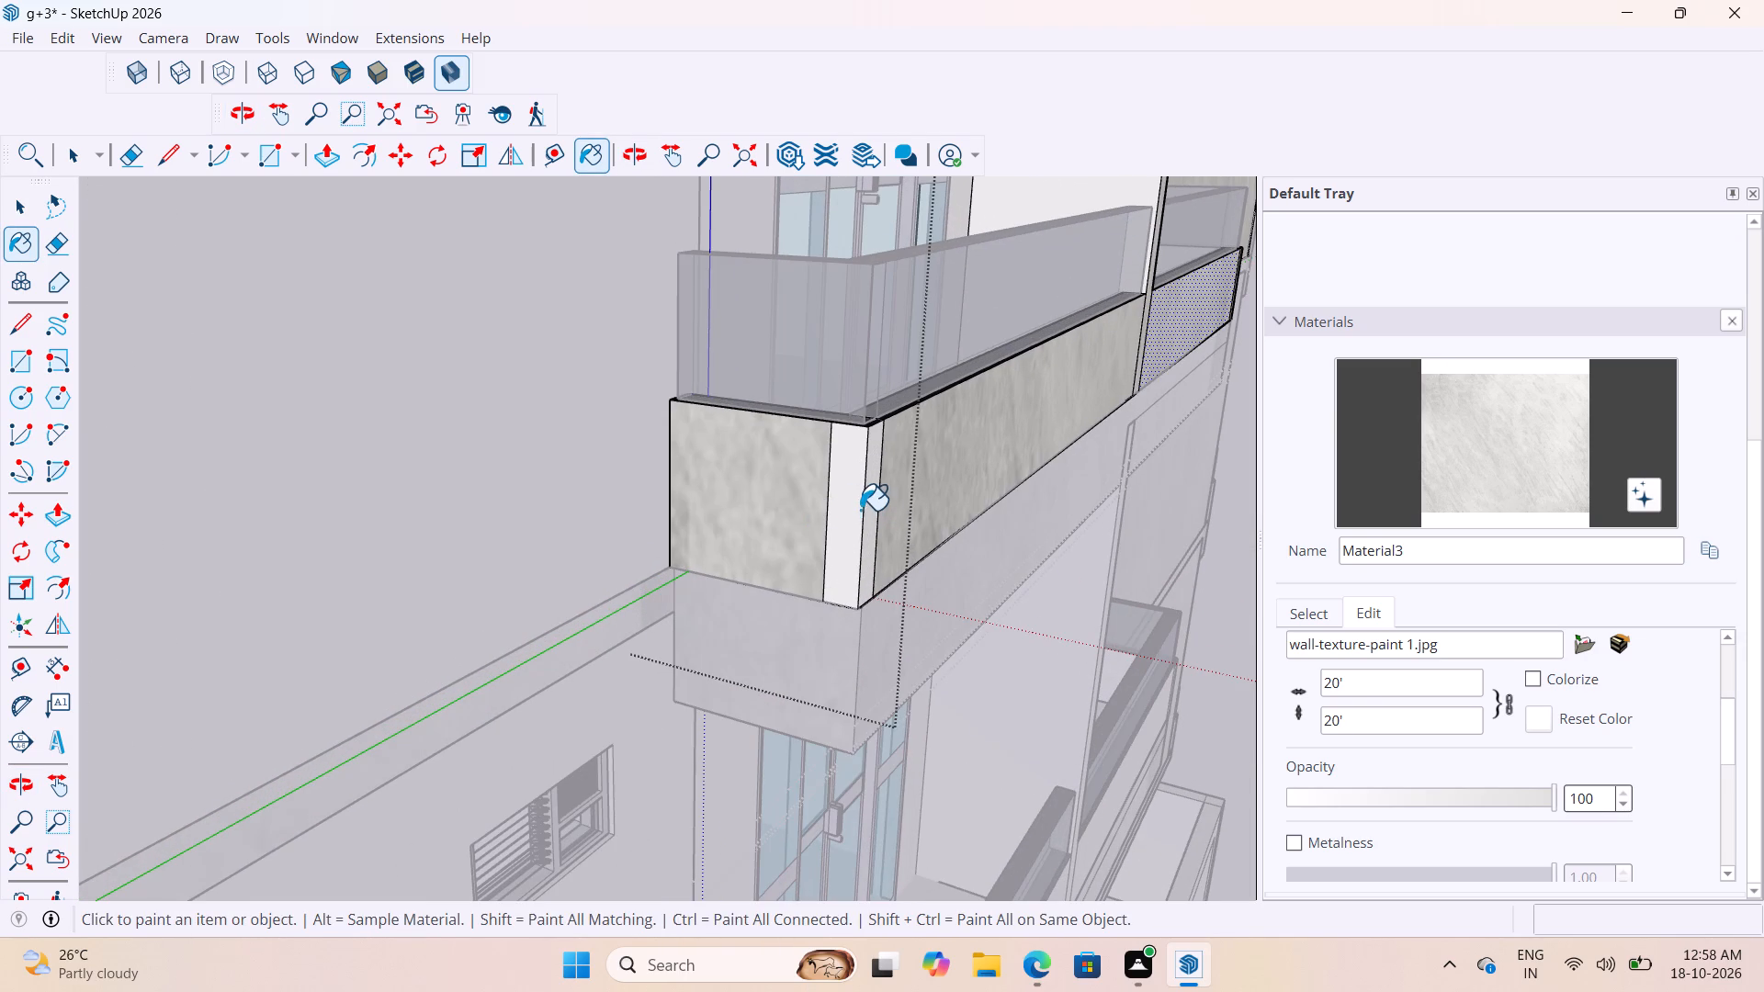
left_click(868, 498)
Close the top storey's nested groups and return to the whole model.
scroll(847, 532, "down", 10)
middle_click_drag(949, 614, 591, 626)
scroll(921, 569, "down", 2)
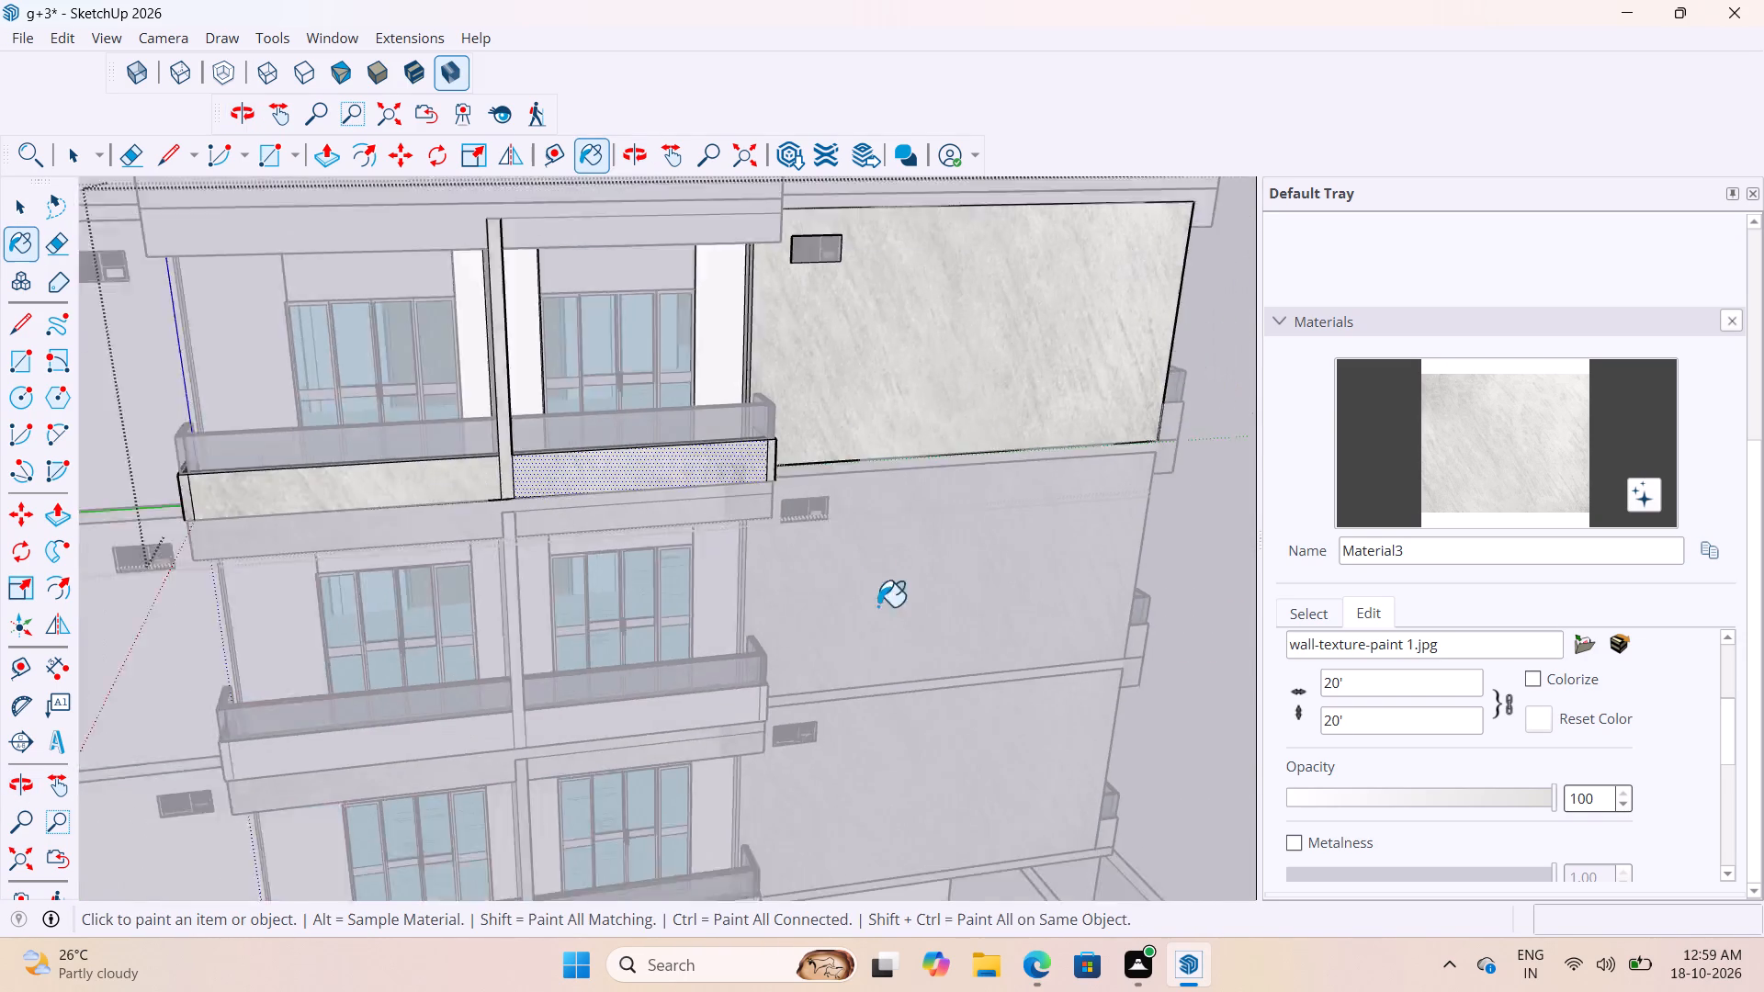
scroll(877, 606, "down", 14)
scroll(726, 549, "up", 14)
scroll(724, 528, "down", 8)
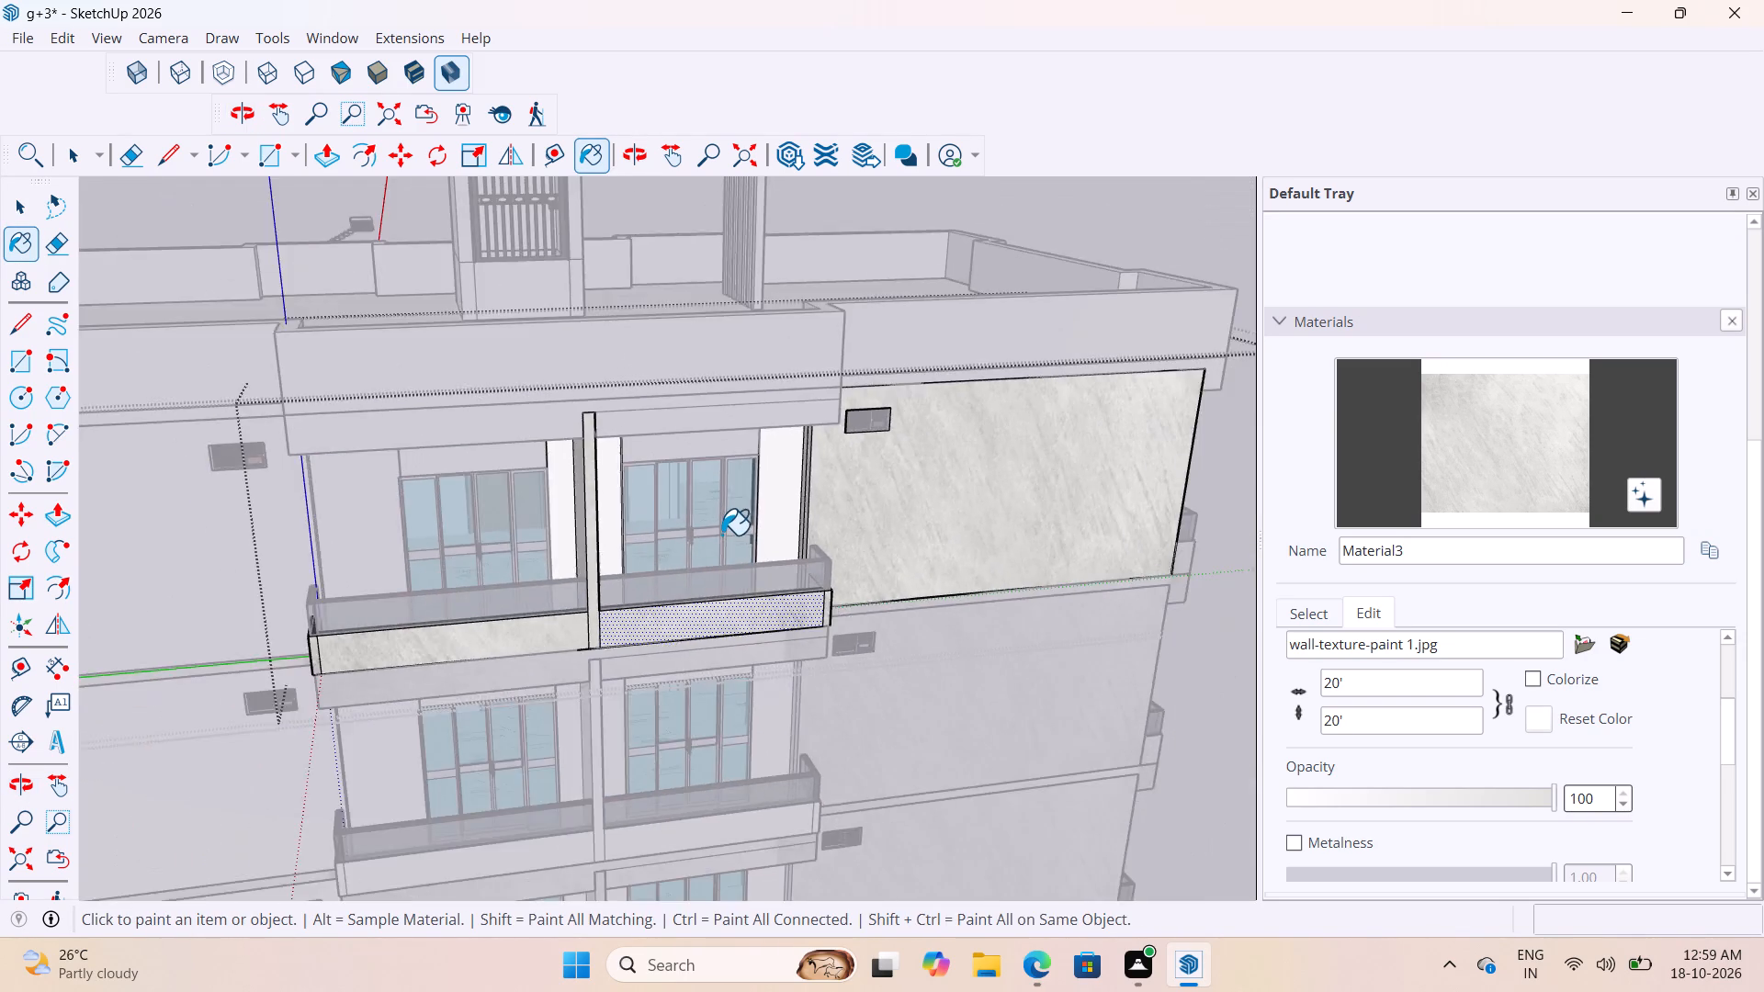
scroll(721, 535, "down", 2)
key("space")
key("space")
left_click(1161, 374)
triple_click(1138, 537)
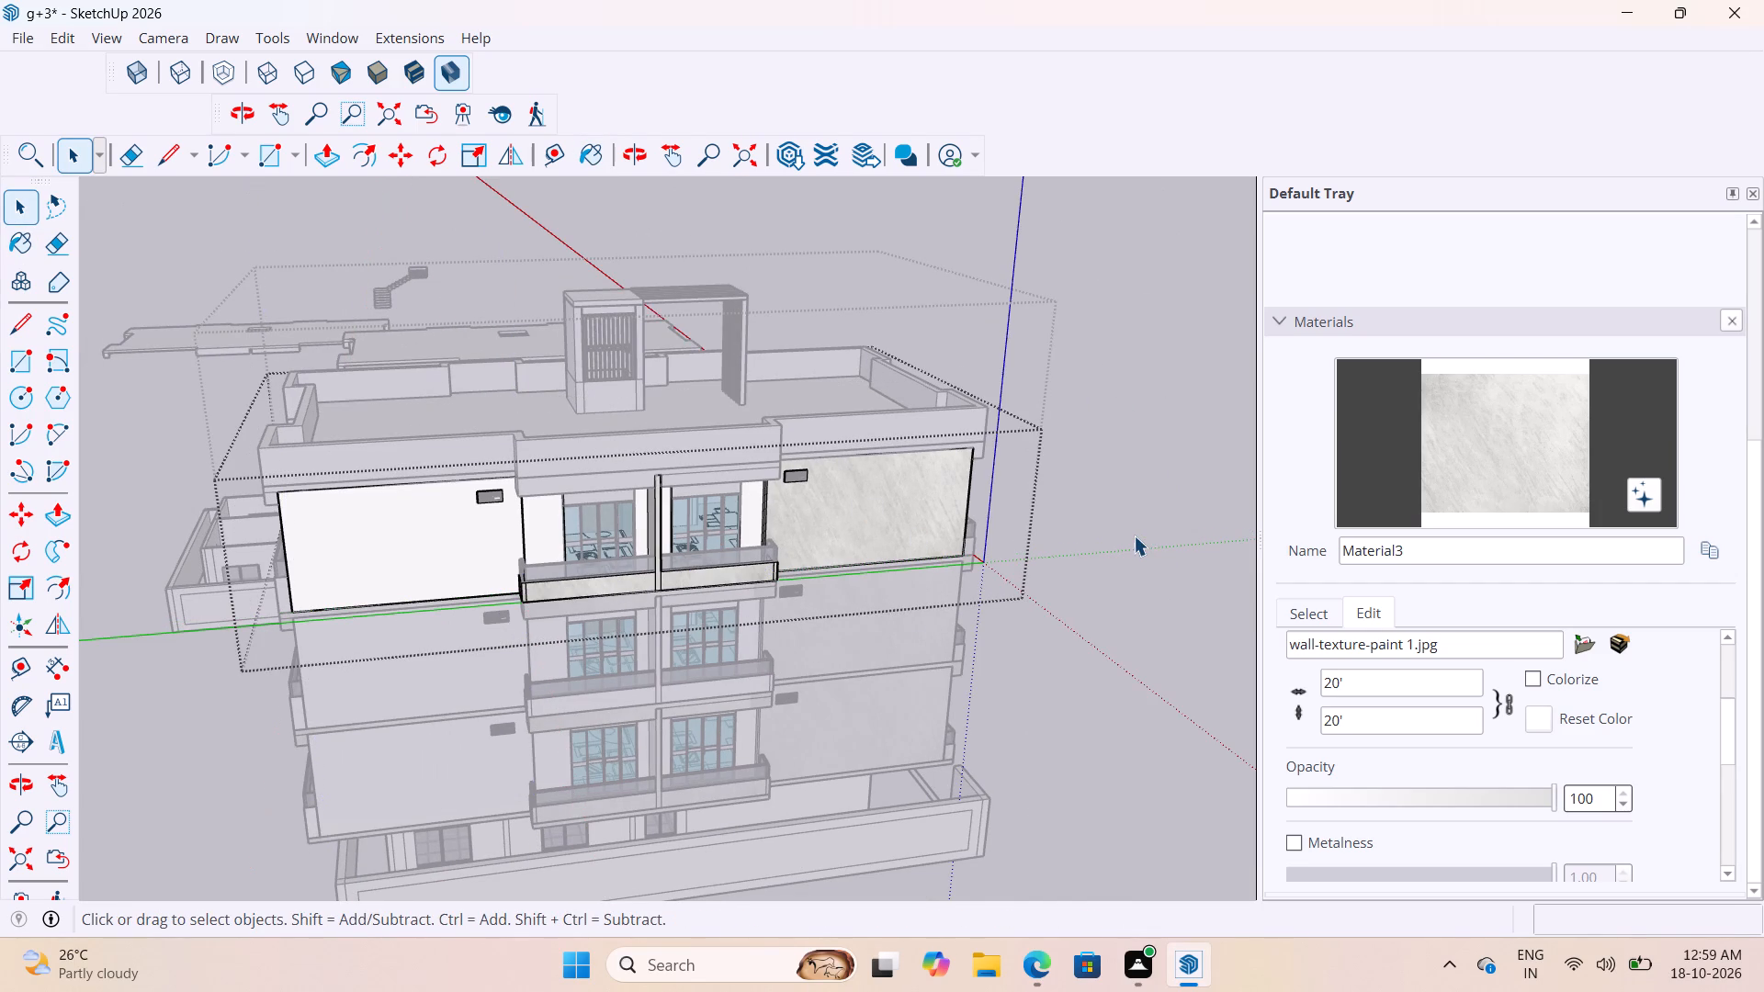
left_click(1135, 537)
left_click(1118, 610)
Open the middle storey's group and its nested balcony and wall group for editing.
scroll(718, 721, "up", 4)
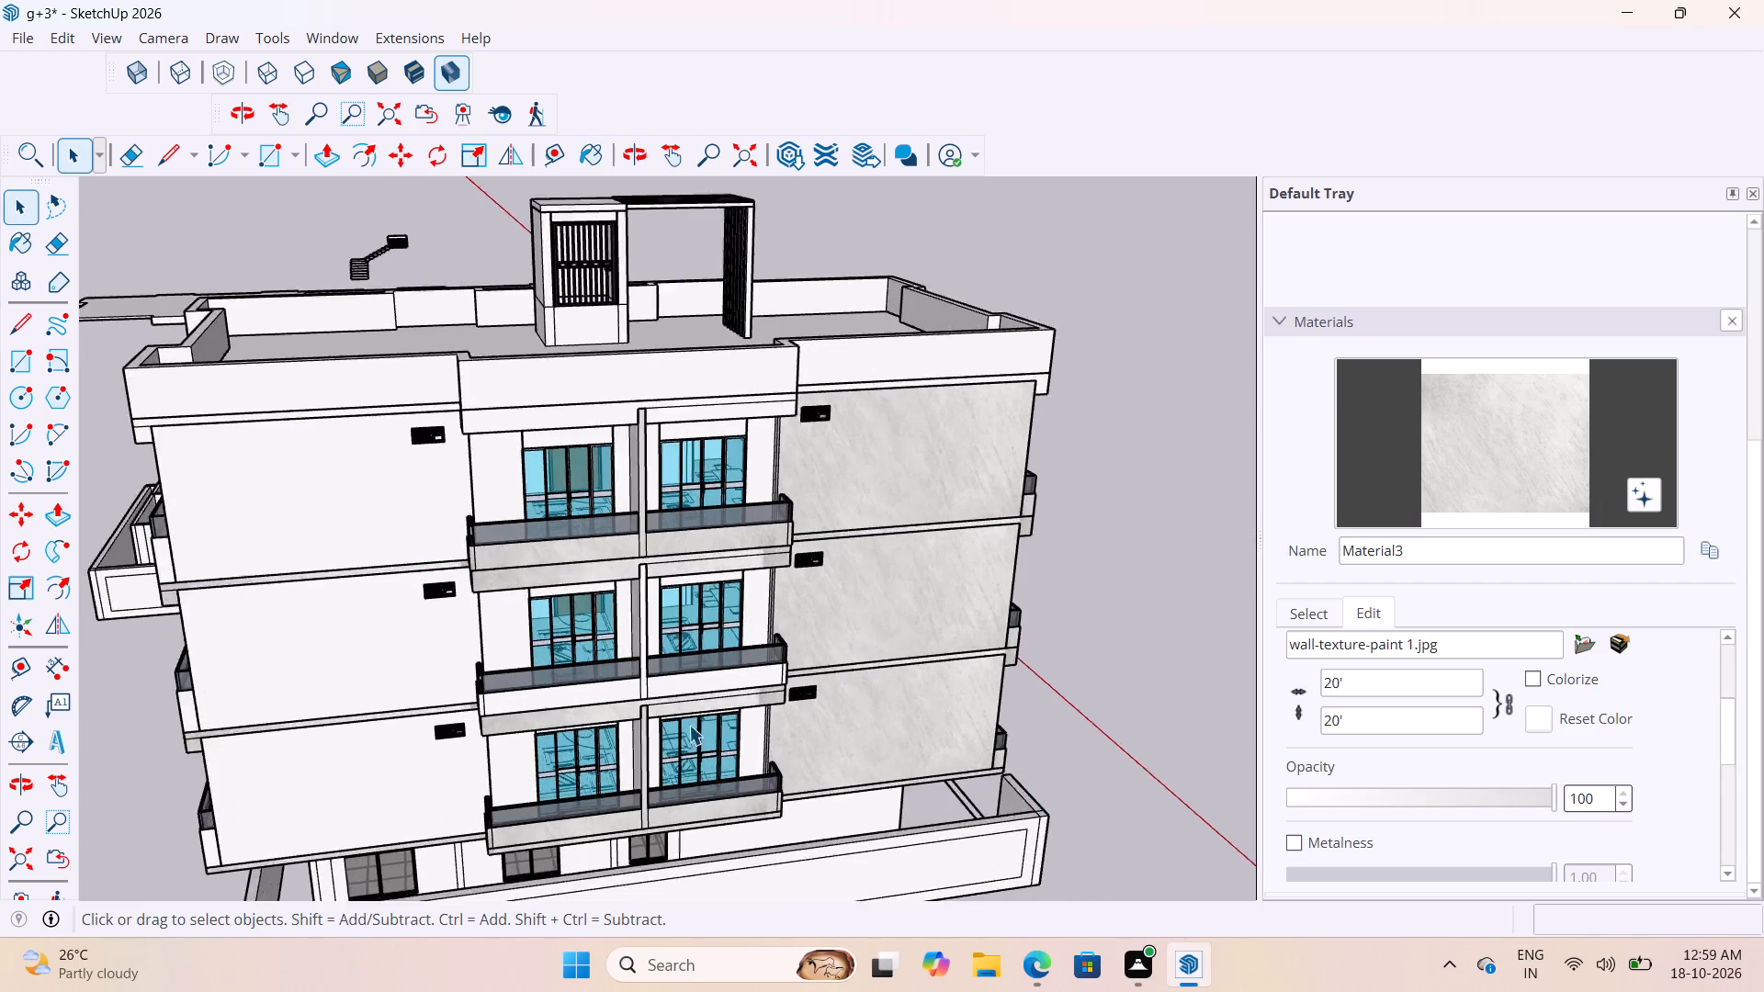
scroll(689, 725, "up", 11)
triple_click(684, 622)
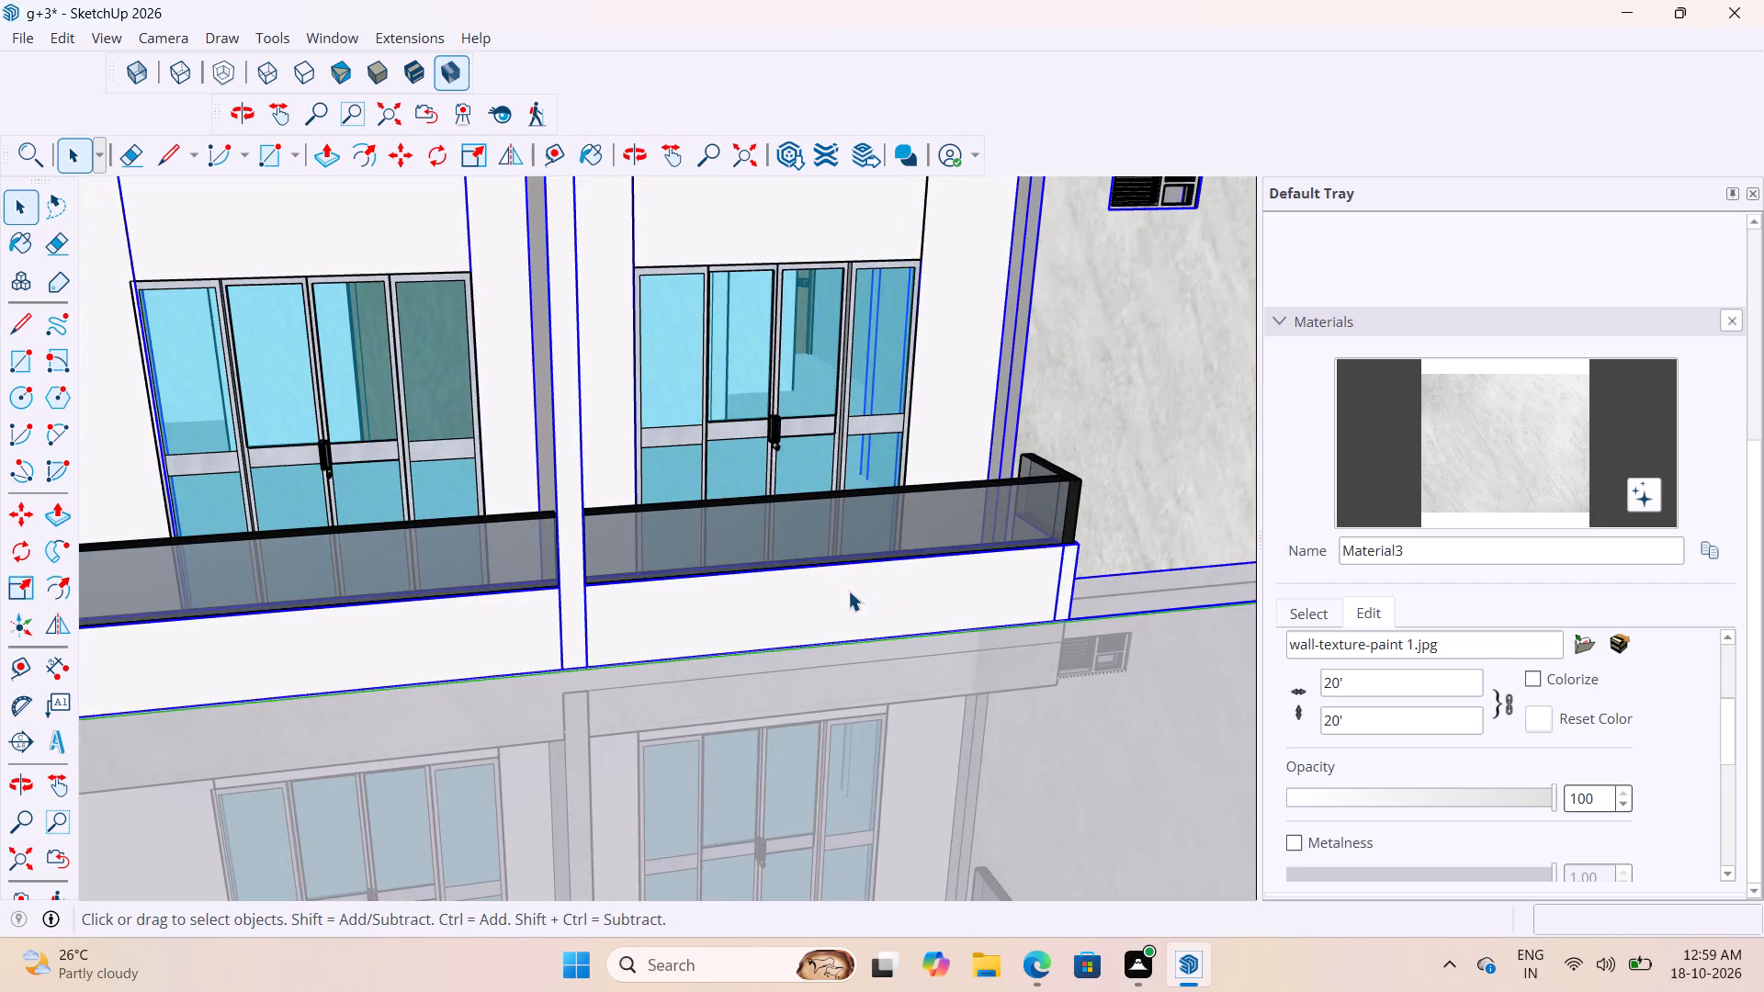
double_click(848, 590)
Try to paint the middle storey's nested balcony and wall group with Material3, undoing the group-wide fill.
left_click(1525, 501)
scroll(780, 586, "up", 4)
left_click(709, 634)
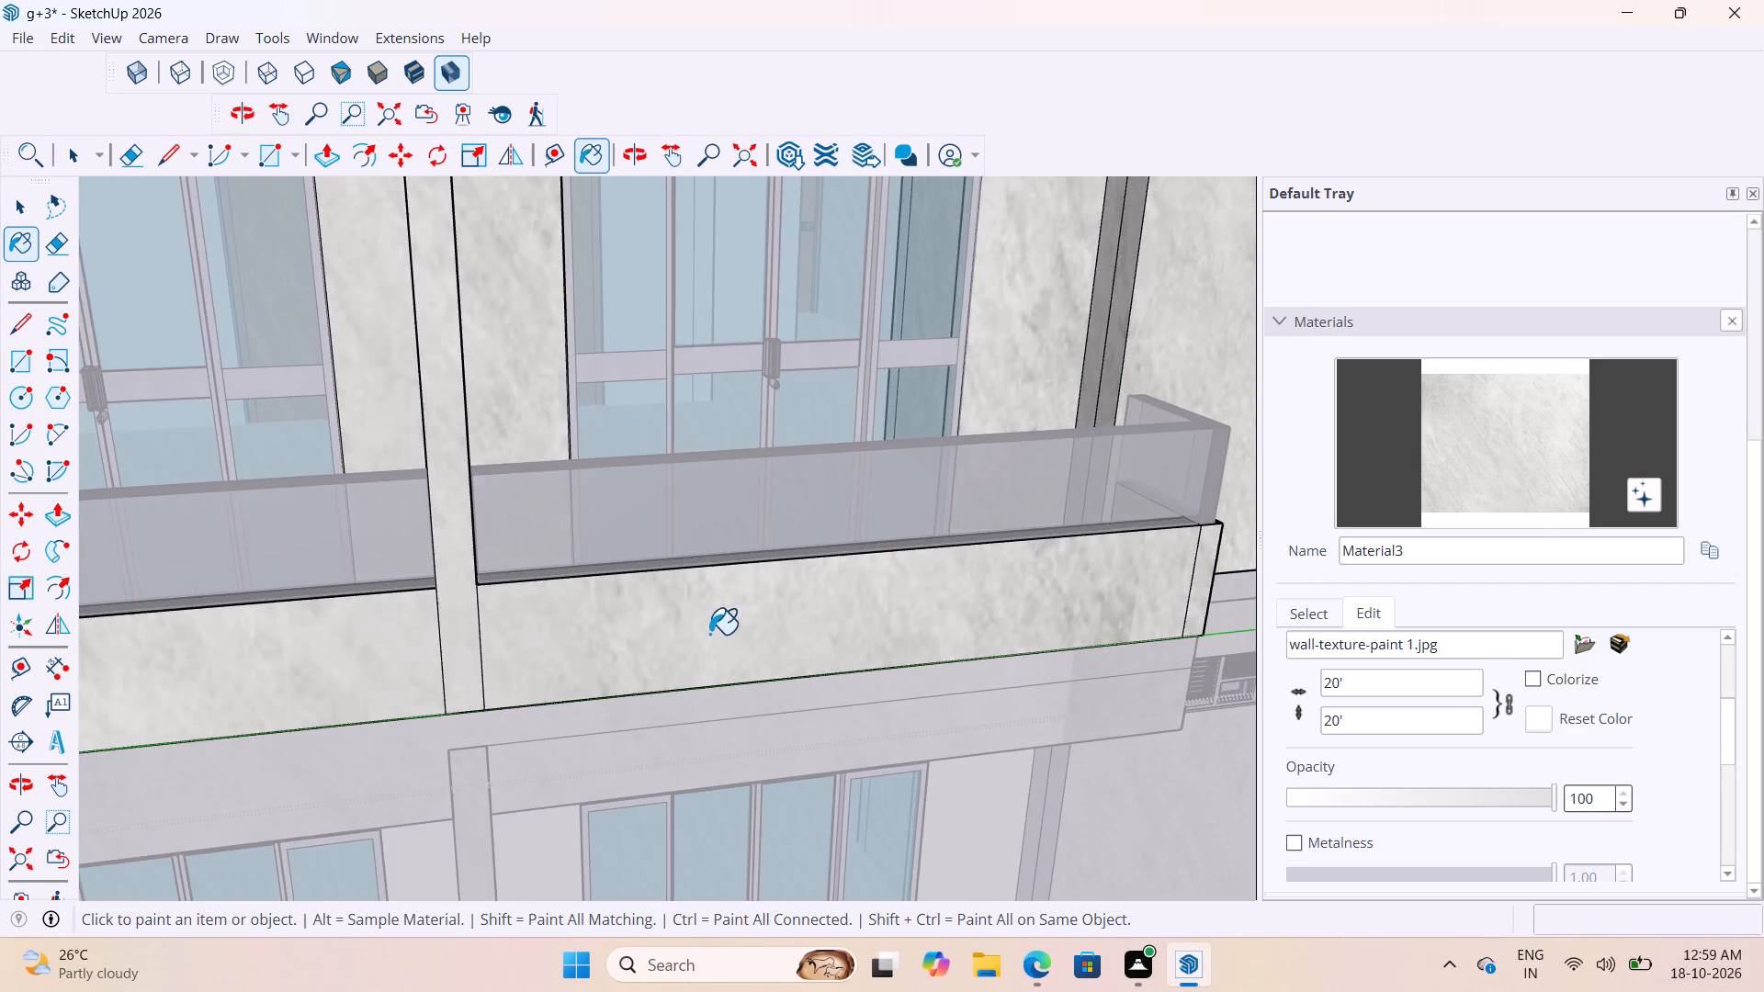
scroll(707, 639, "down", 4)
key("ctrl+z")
Open the deeper nested group and paint the middle storey's two front parapet faces and dividing column with Material3.
key("space")
double_click(706, 628)
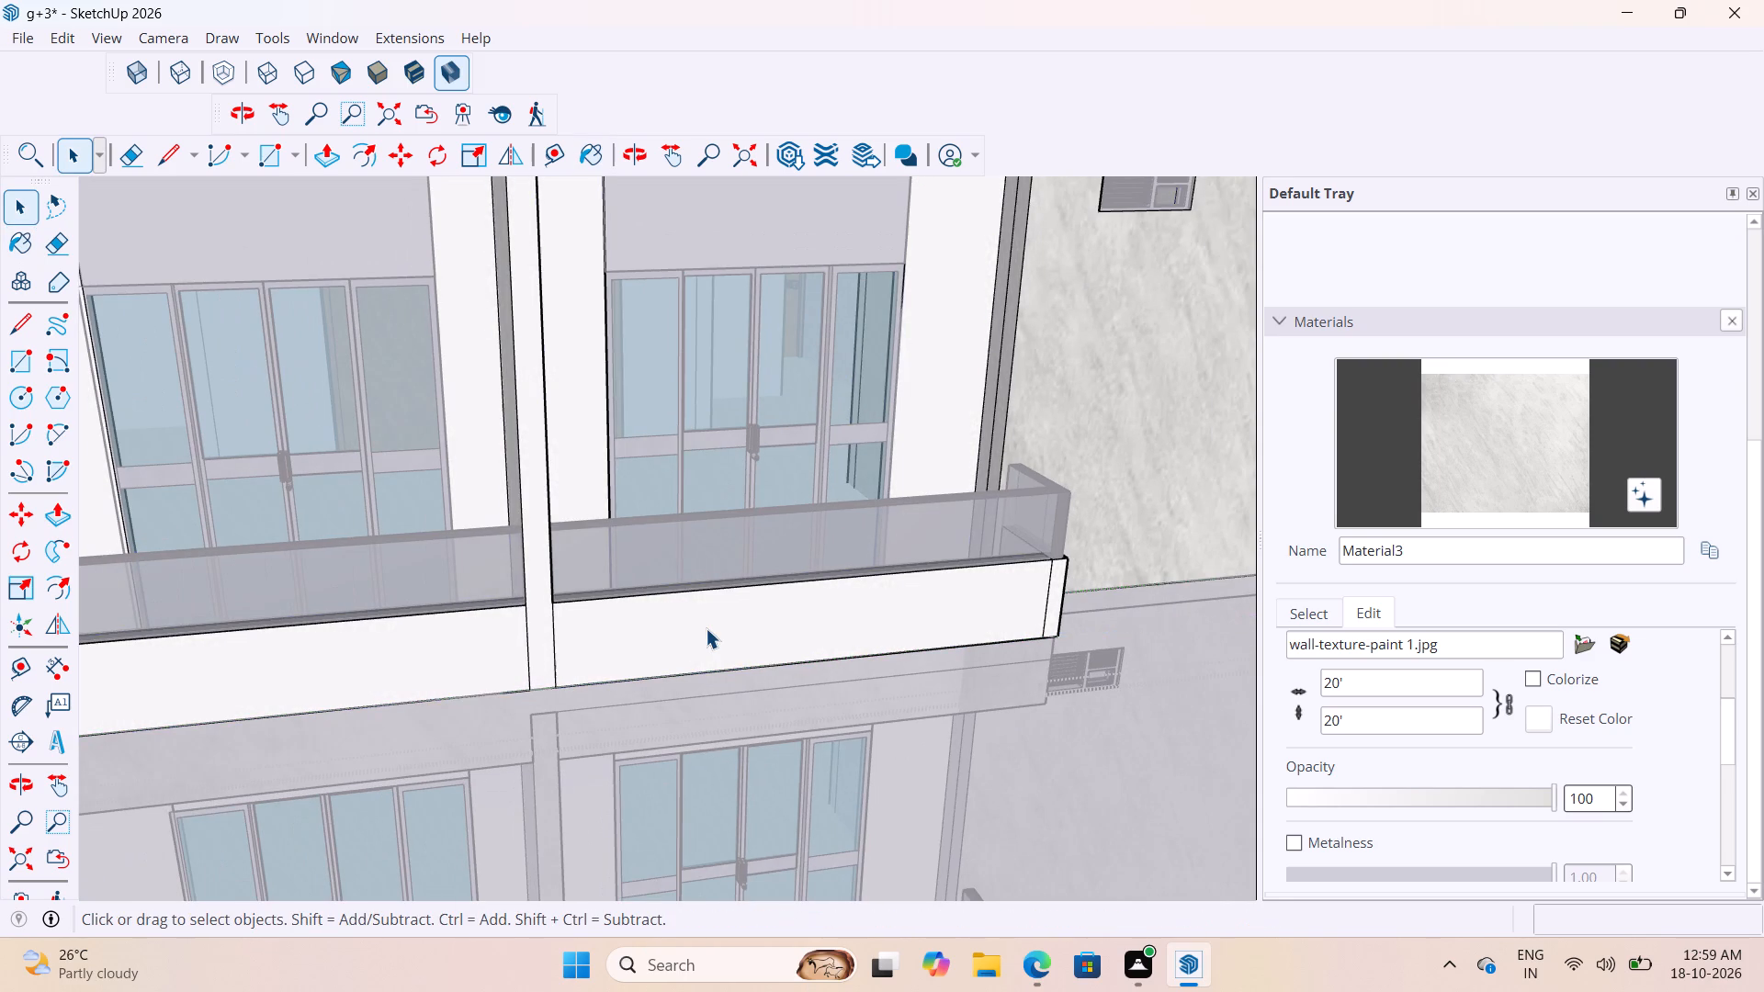
left_click(706, 628)
double_click(706, 628)
double_click(705, 628)
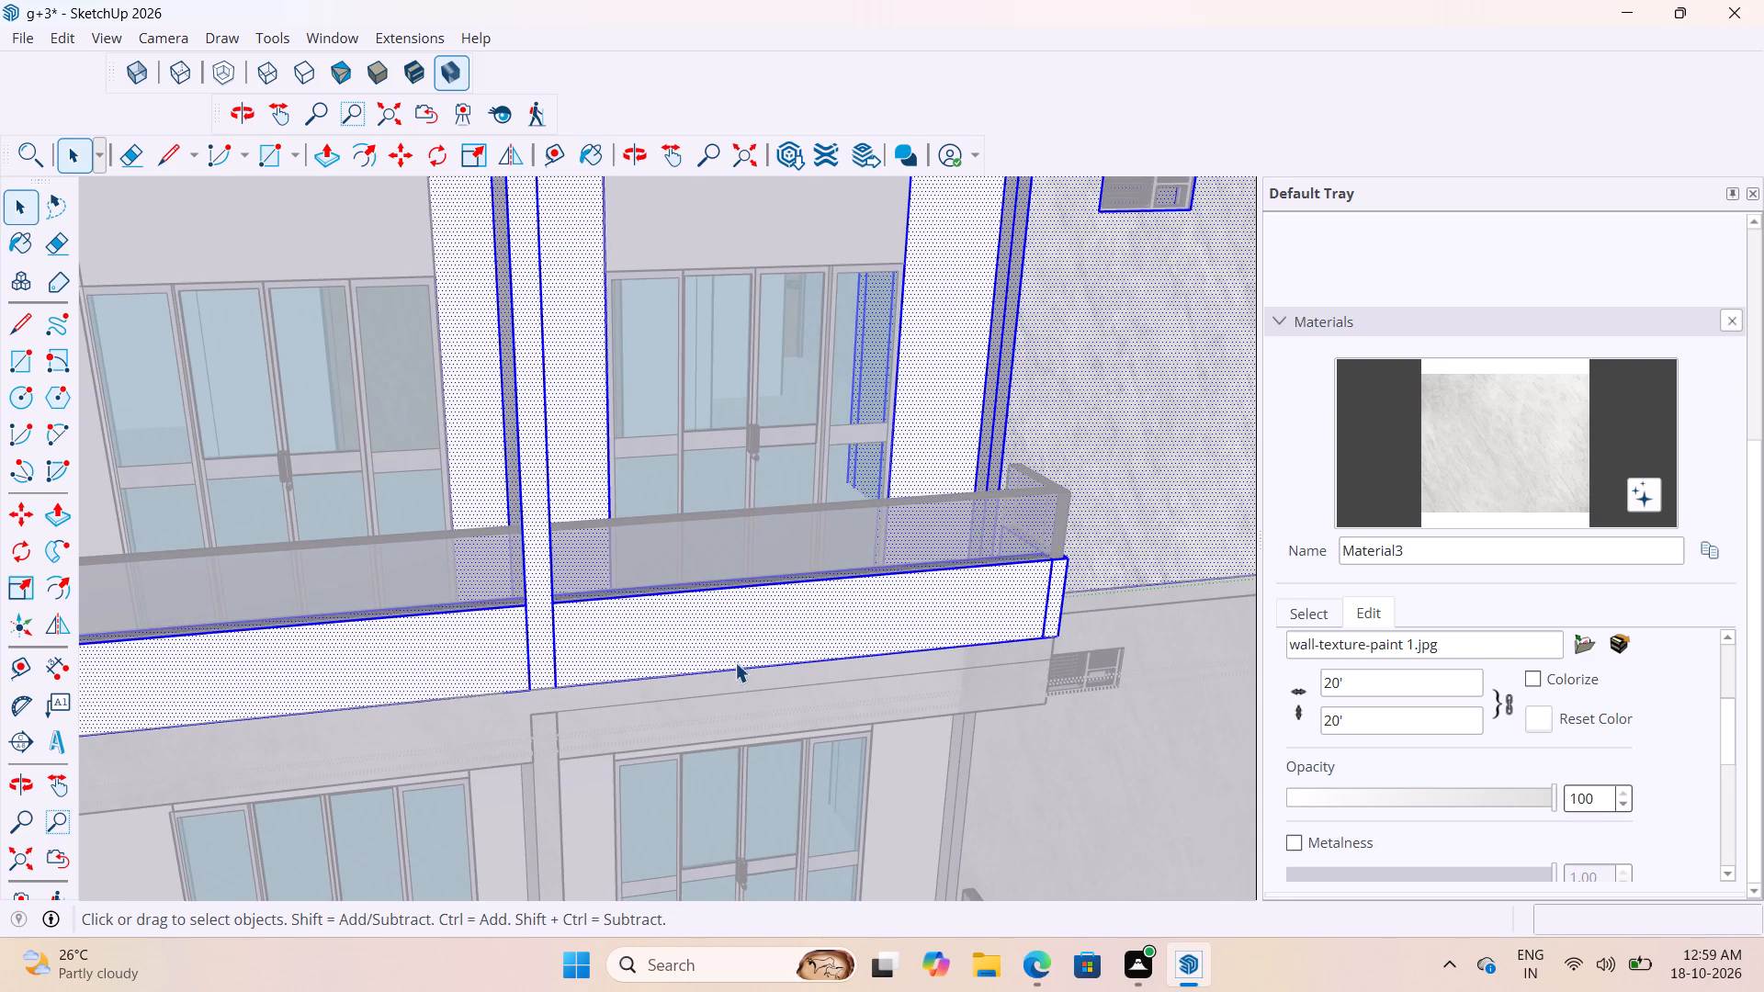
left_click(735, 662)
left_click(1589, 461)
scroll(951, 602, "up", 3)
left_click(933, 617)
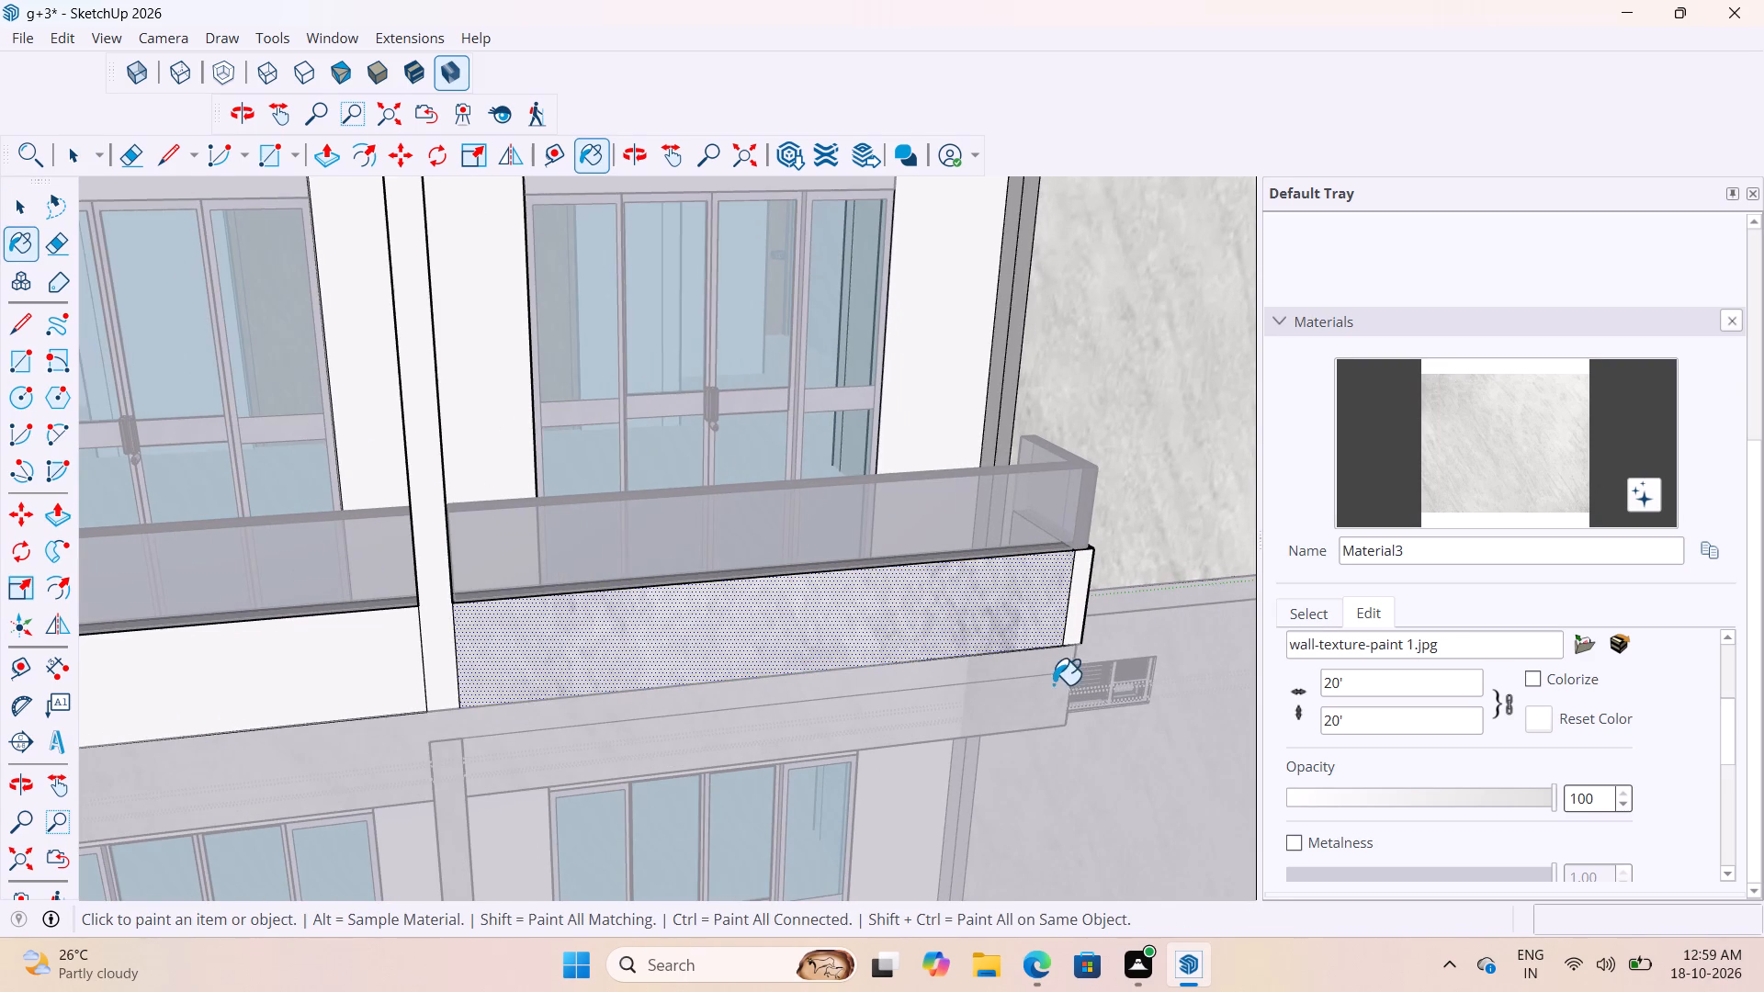
left_click(428, 552)
left_click(375, 669)
Paint the side face and corner strips of the middle-storey parapet beside the textured wall with Material3.
scroll(379, 670, "down", 4)
middle_click_drag(766, 682, 358, 627)
scroll(437, 603, "up", 8)
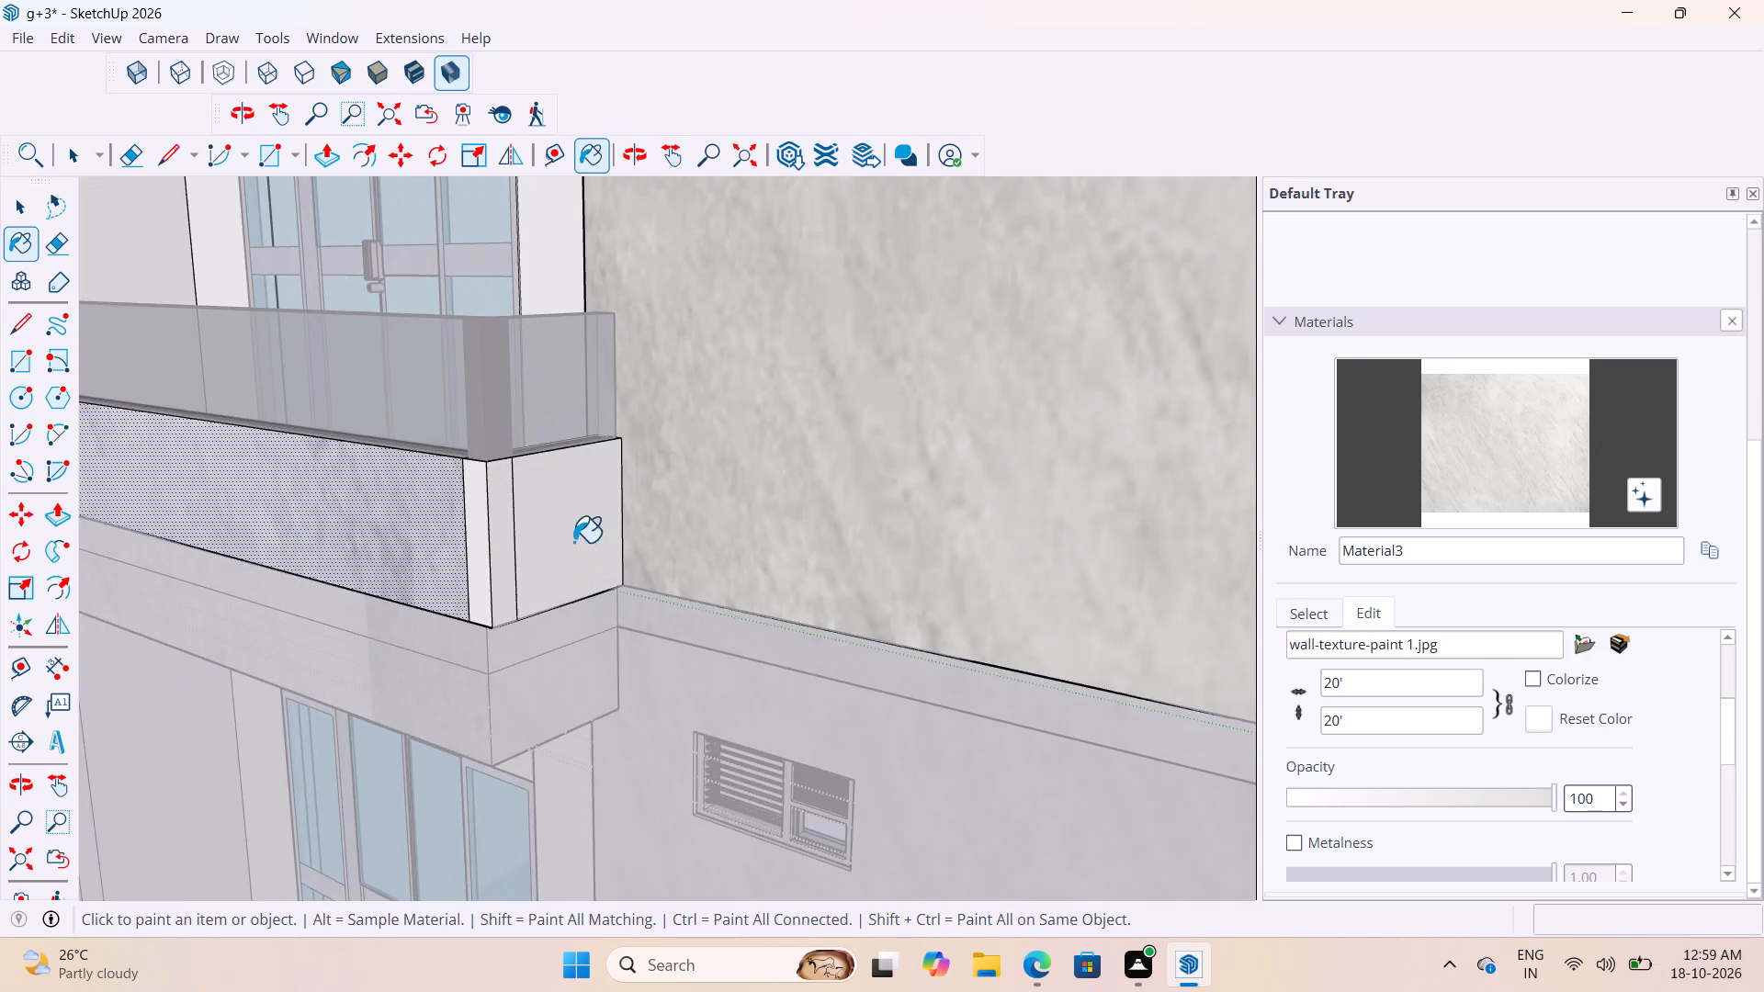
left_click(573, 542)
scroll(500, 536, "up", 4)
left_click(495, 528)
left_click(434, 524)
Paint the side face and corner strips at the middle-storey parapet's opposite end with Material3.
scroll(906, 597, "down", 16)
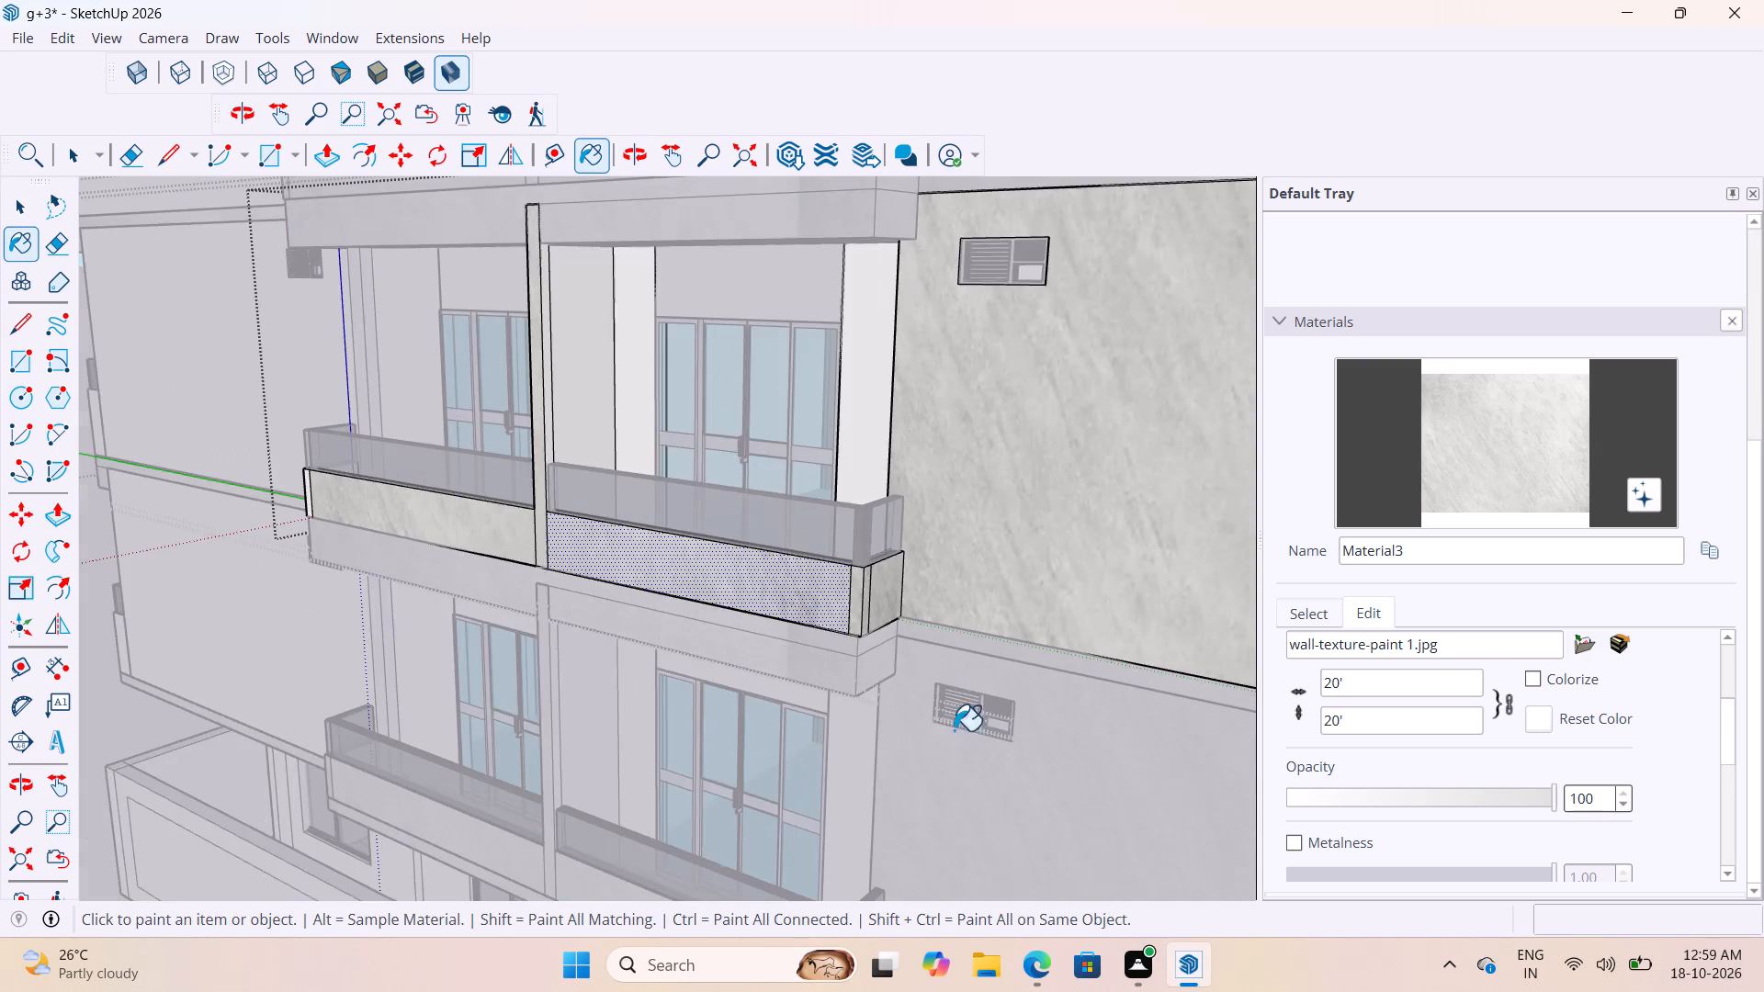
middle_click_drag(344, 691, 1097, 633)
scroll(831, 510, "up", 11)
left_click(769, 488)
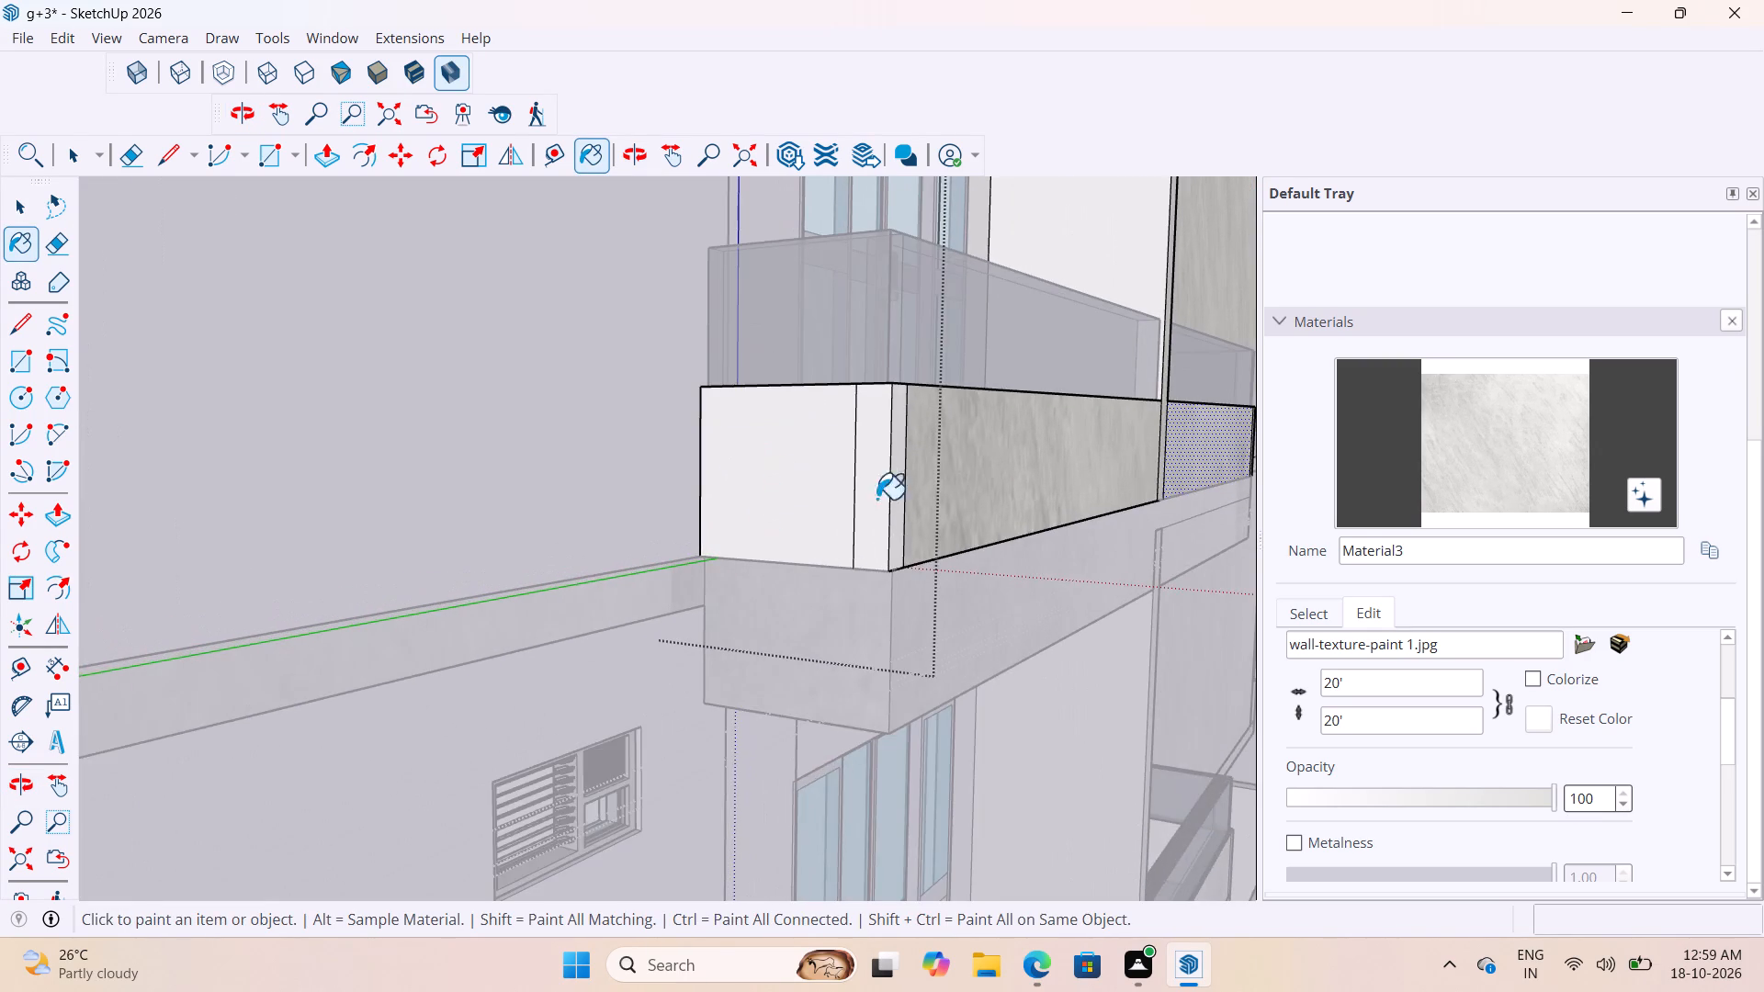
scroll(916, 500, "up", 4)
left_click(862, 475)
left_click(884, 468)
Close the middle storey's nested groups and return to the whole model.
scroll(909, 521, "down", 20)
scroll(909, 521, "down", 1)
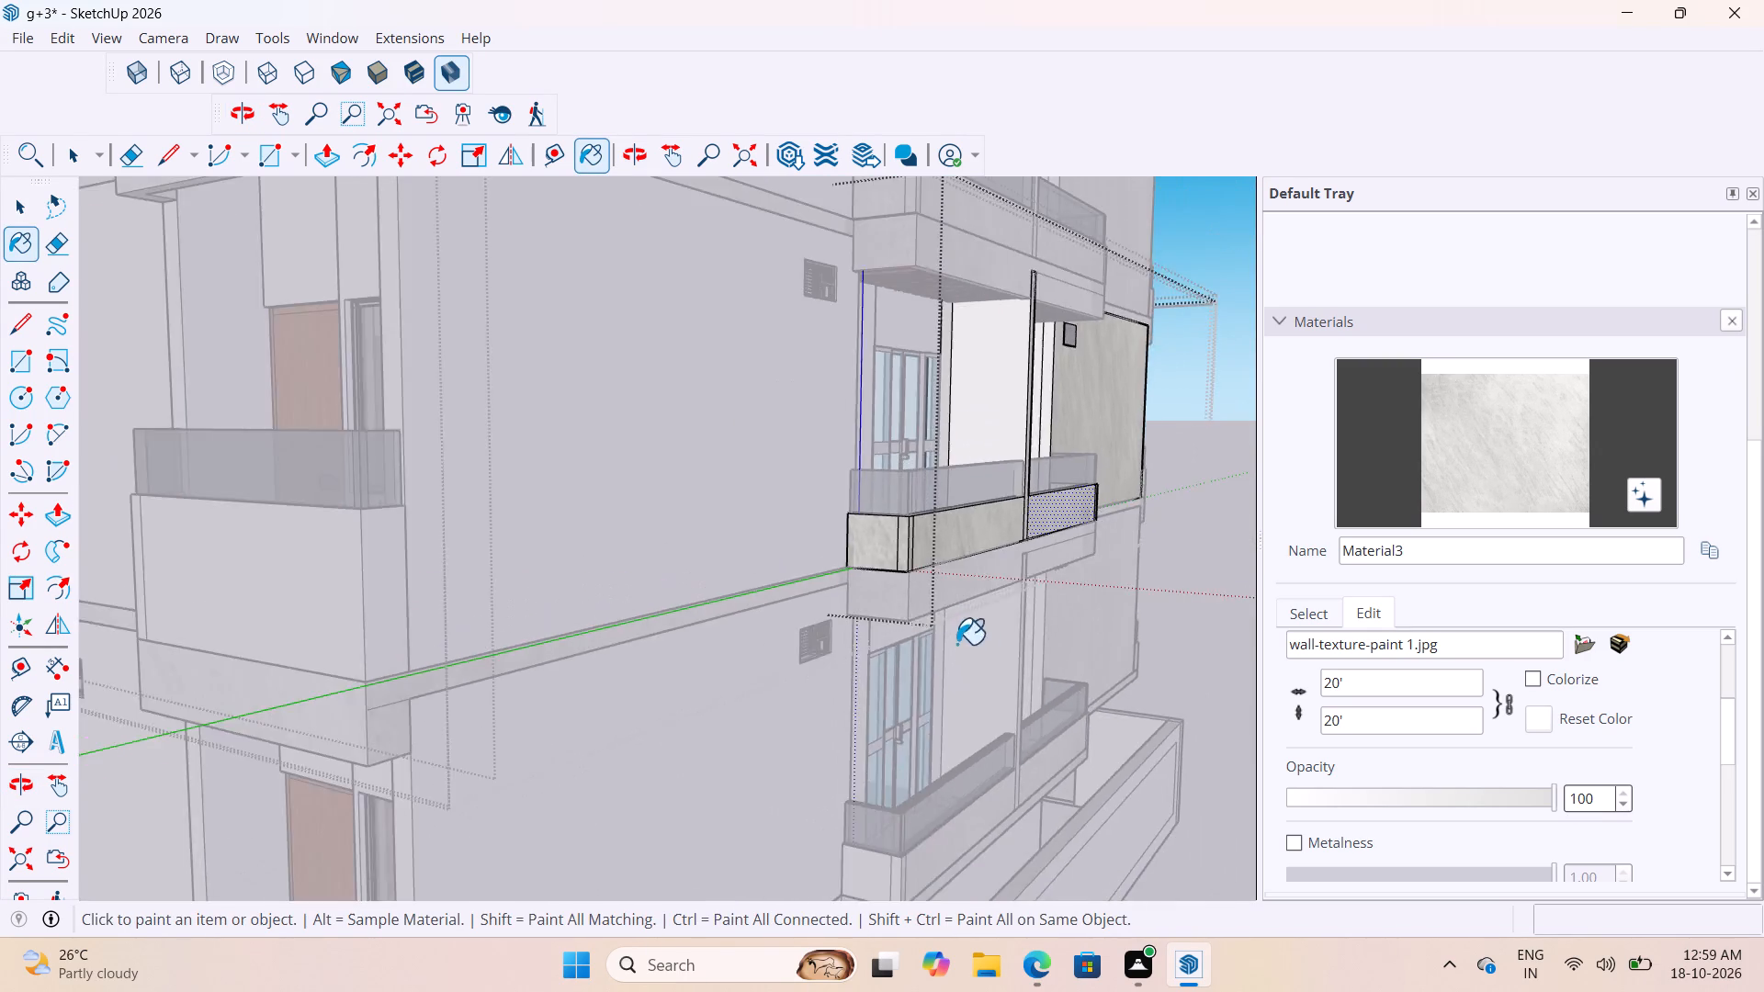
scroll(956, 644, "down", 11)
middle_click_drag(1150, 685, 897, 724)
key("space")
left_click(1102, 762)
left_click(1015, 692)
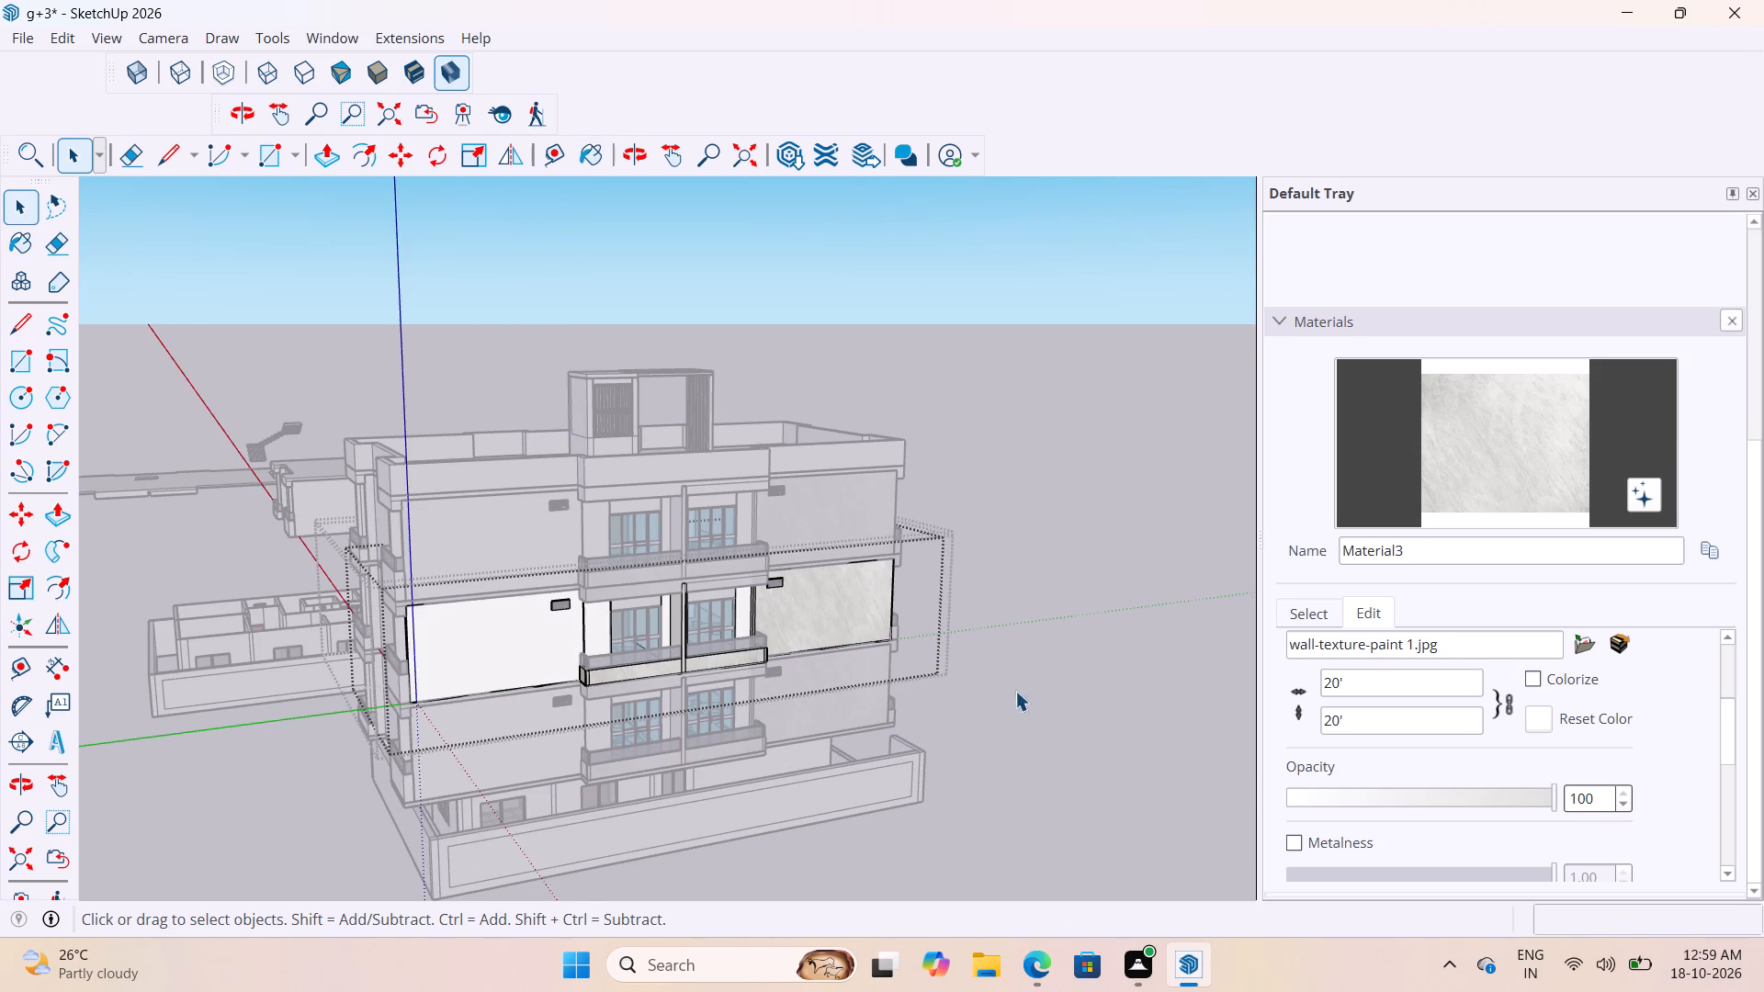
left_click(1053, 746)
left_click(1023, 782)
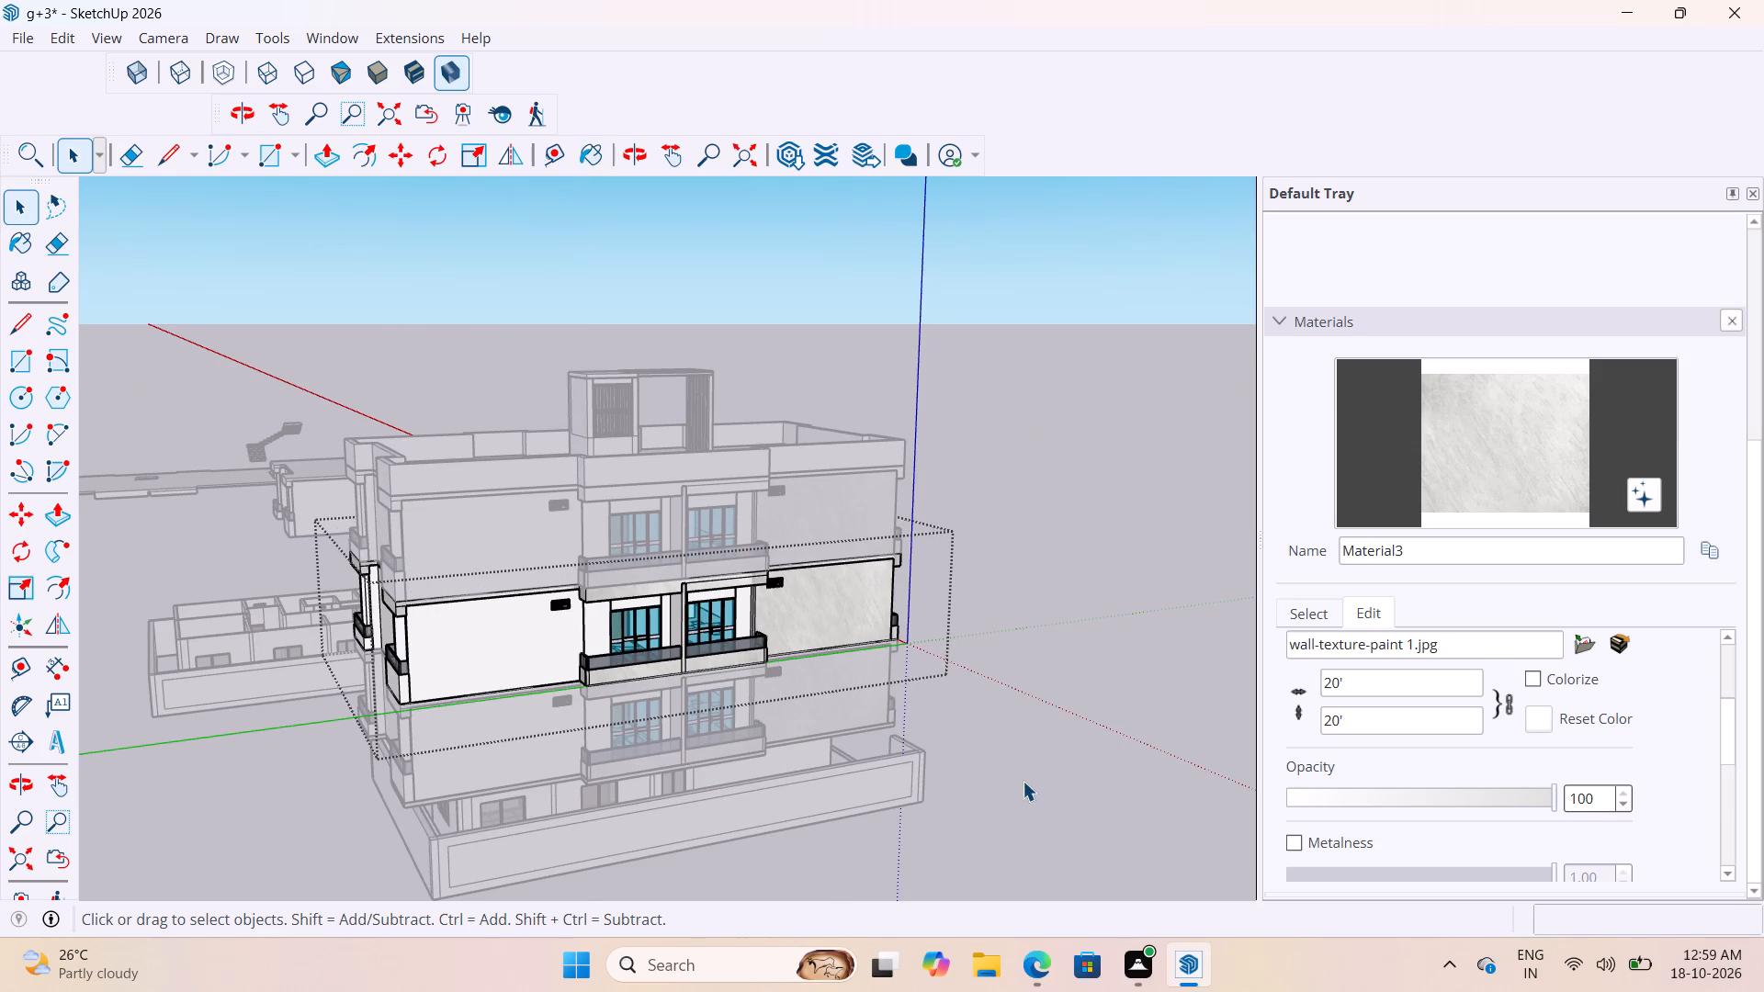
Examine the building's facades from several sides to check where the wall texture and cladding are applied.
scroll(432, 703, "up", 6)
middle_click_drag(514, 656, 648, 593)
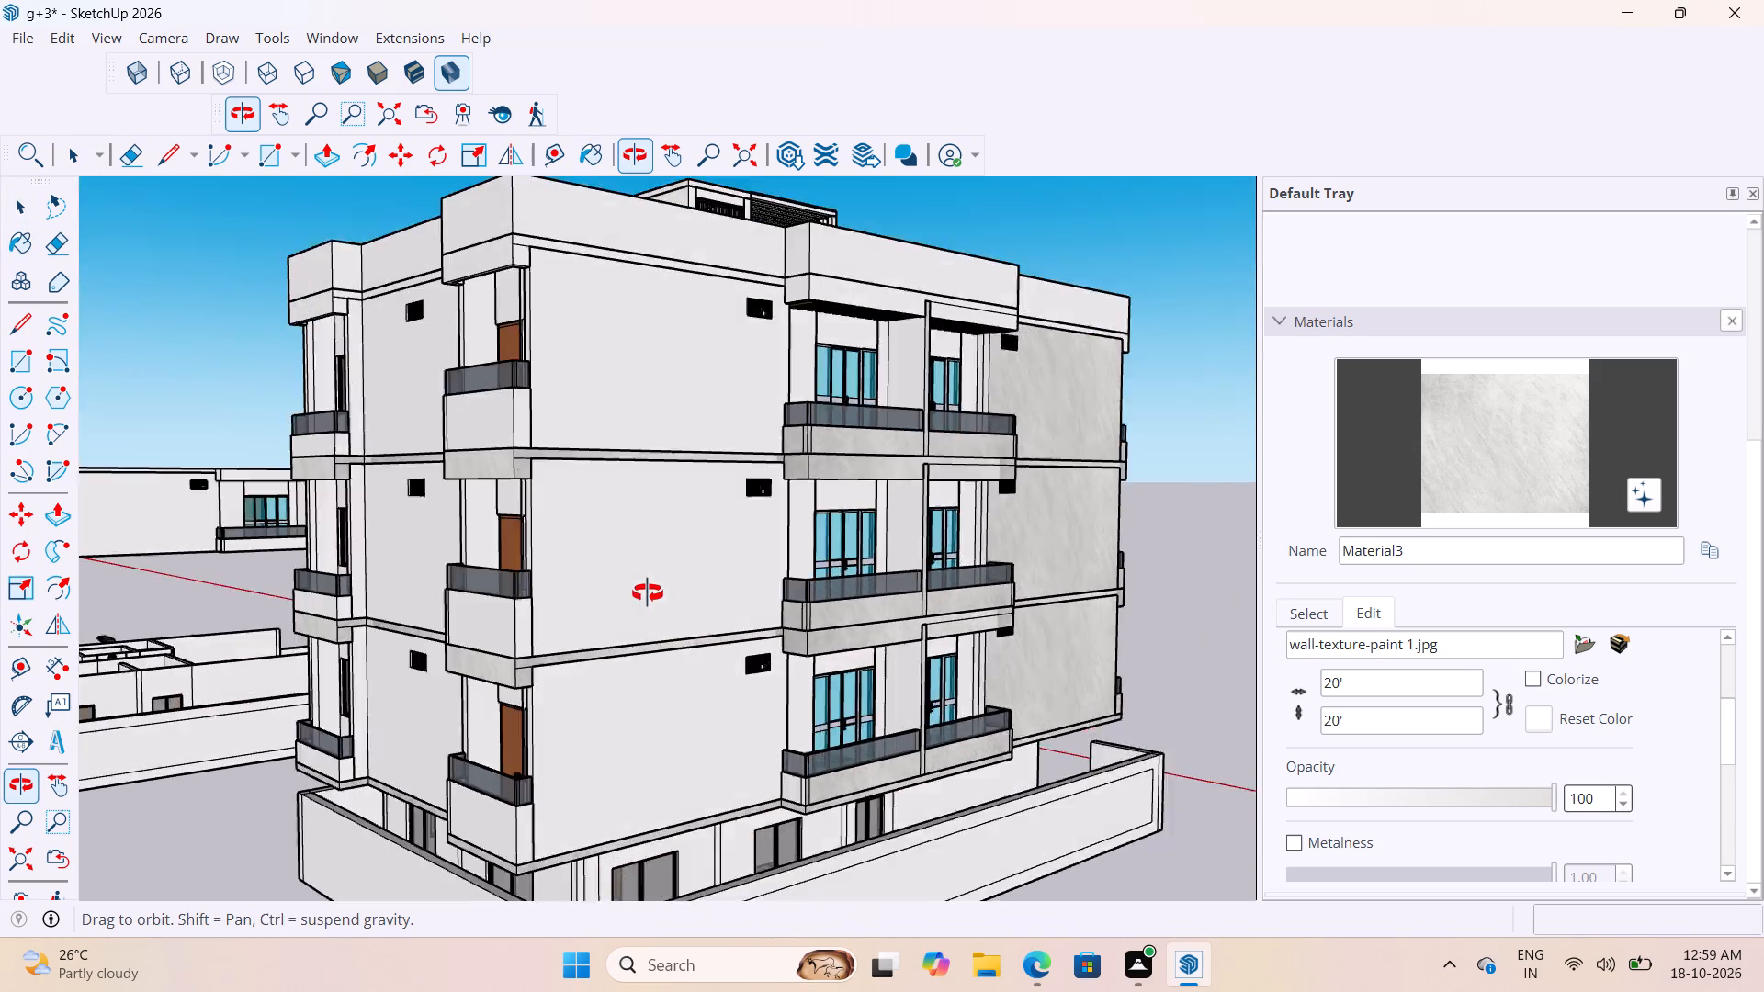
middle_click_drag(648, 593, 827, 618)
scroll(726, 663, "down", 5)
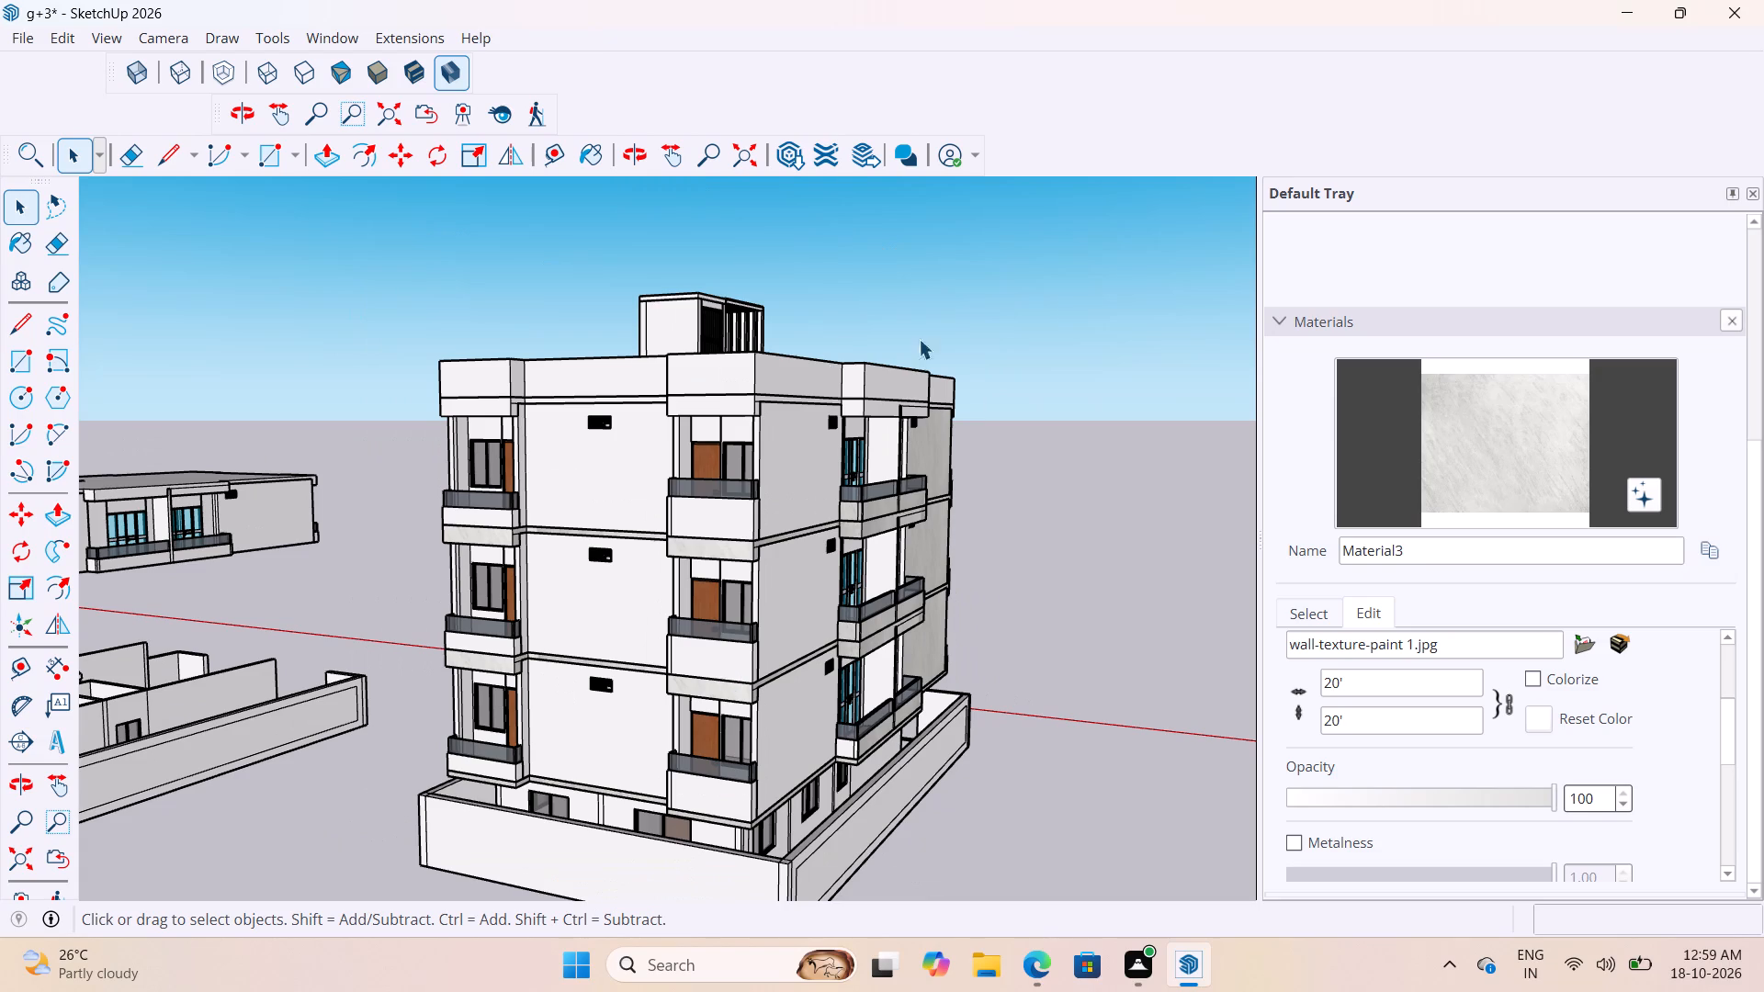
scroll(862, 507, "down", 4)
middle_click_drag(1049, 659, 757, 737)
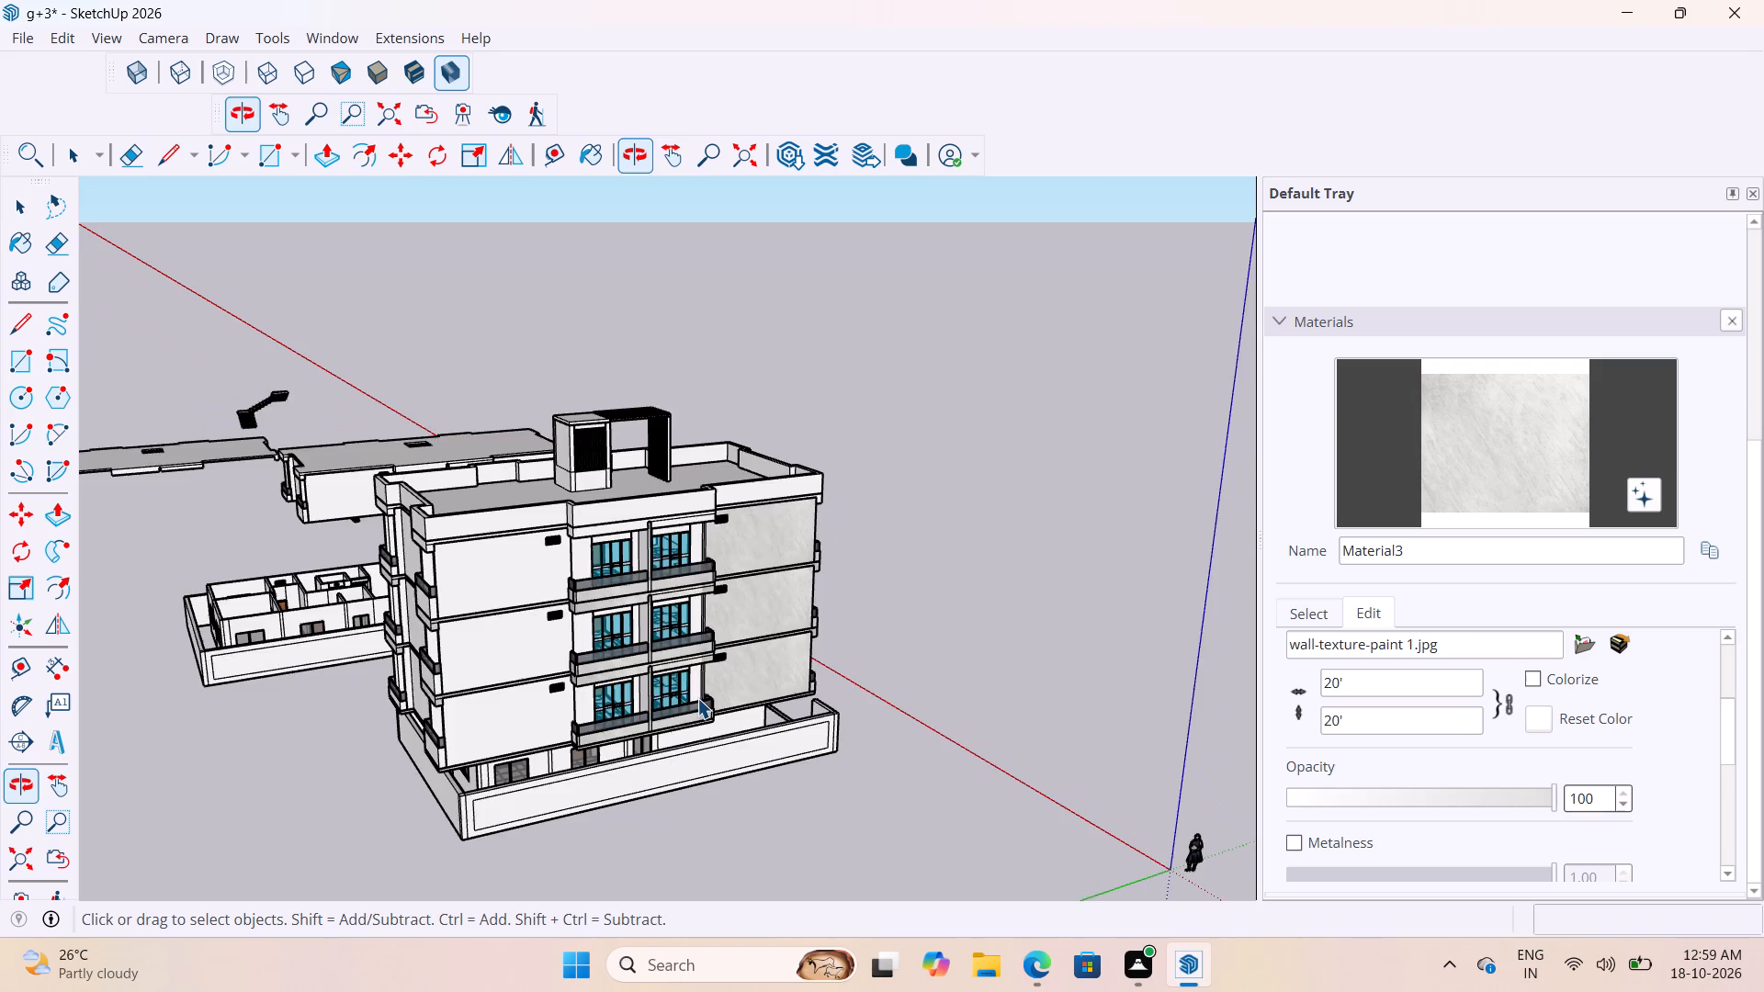
scroll(697, 698, "down", 4)
middle_click_drag(741, 704, 107, 756)
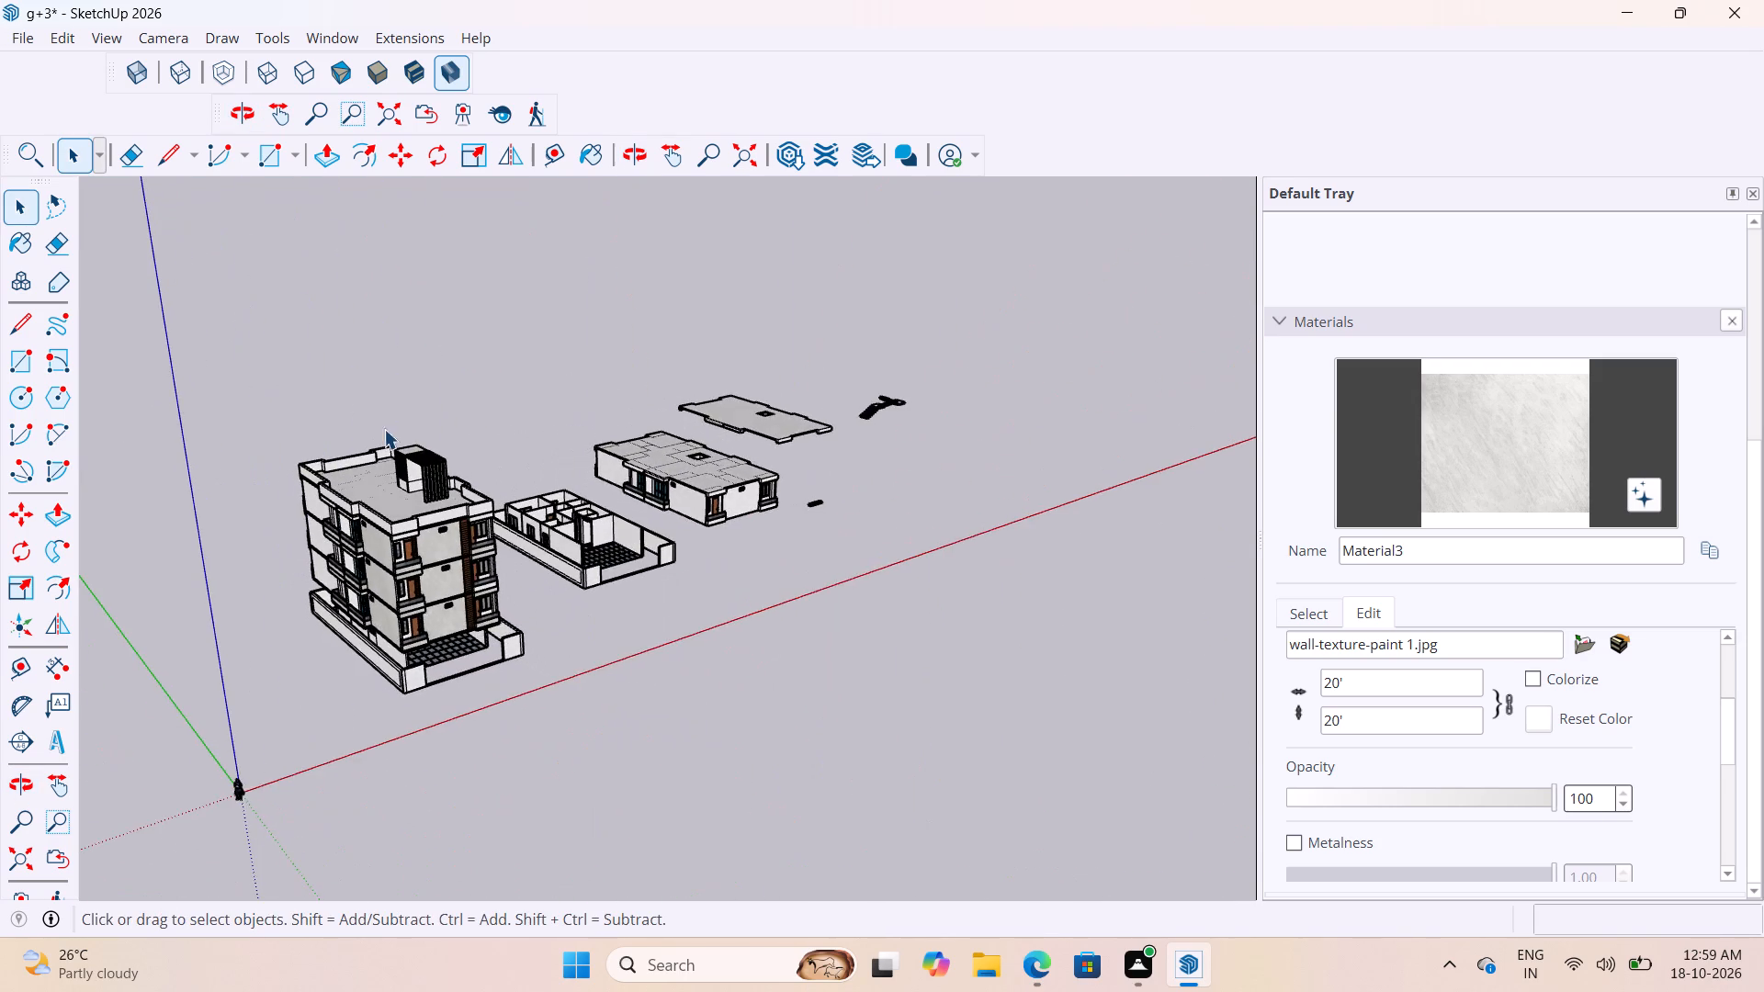
scroll(415, 426, "up", 2)
scroll(466, 603, "up", 11)
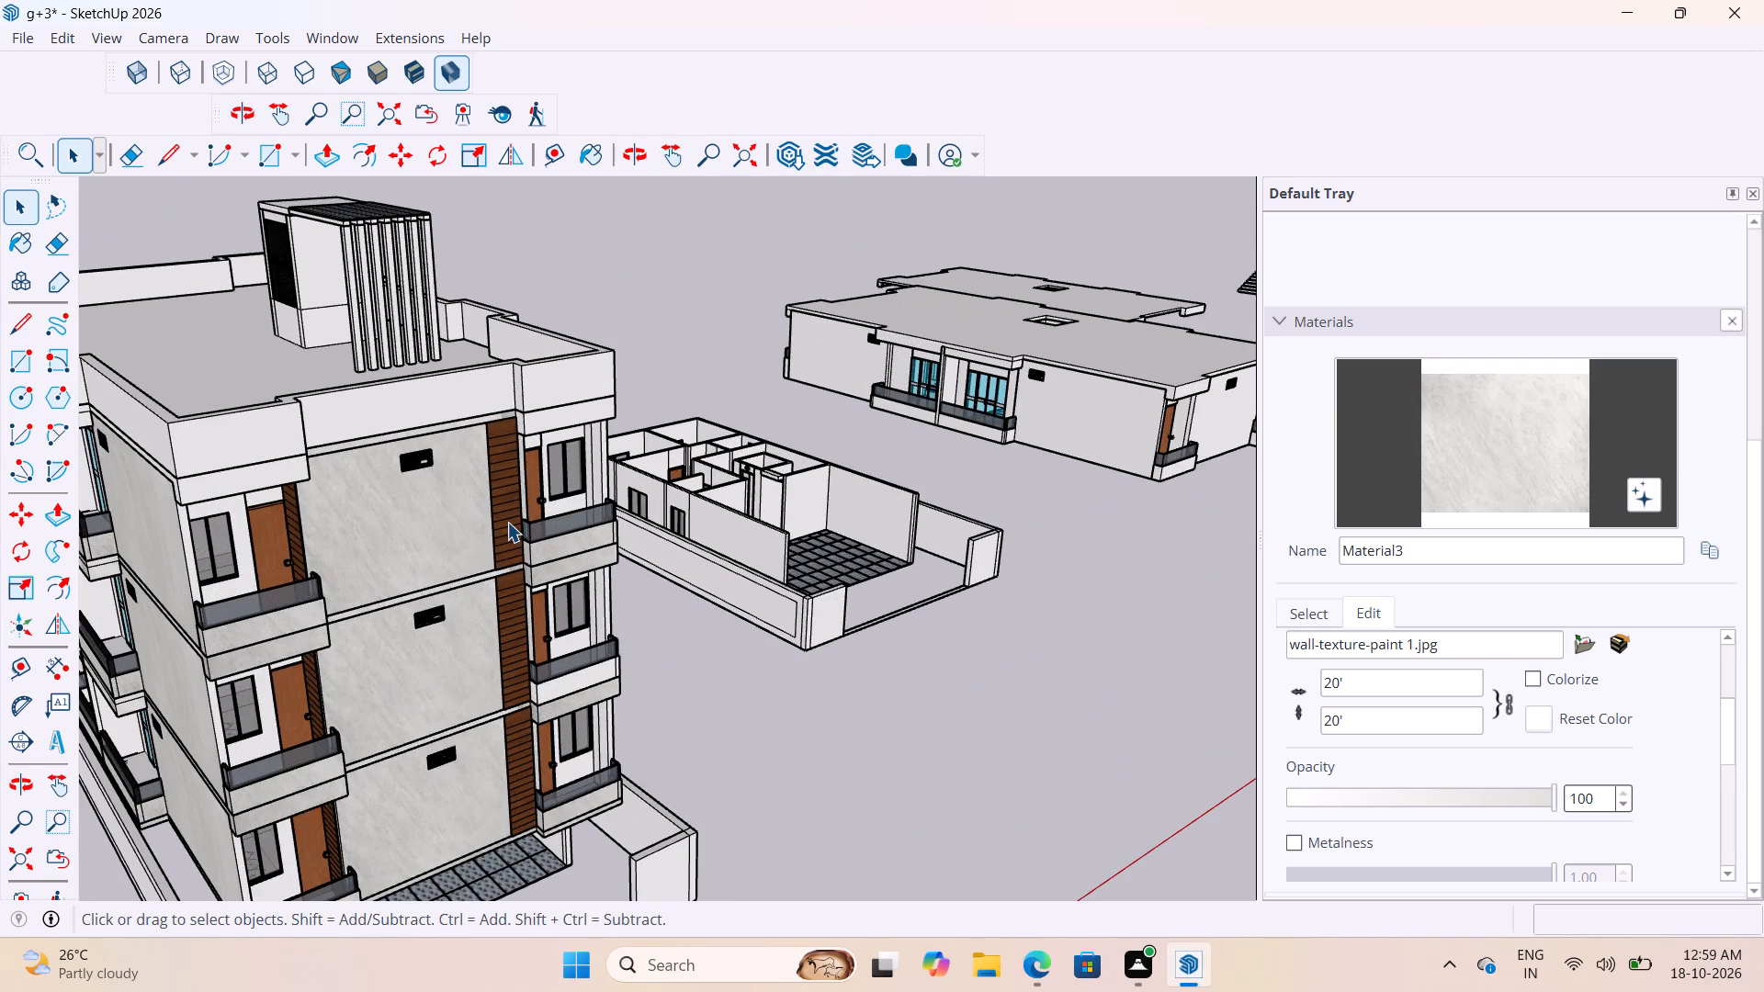
scroll(507, 522, "down", 4)
middle_click_drag(508, 524, 841, 458)
scroll(777, 461, "down", 5)
scroll(539, 490, "up", 3)
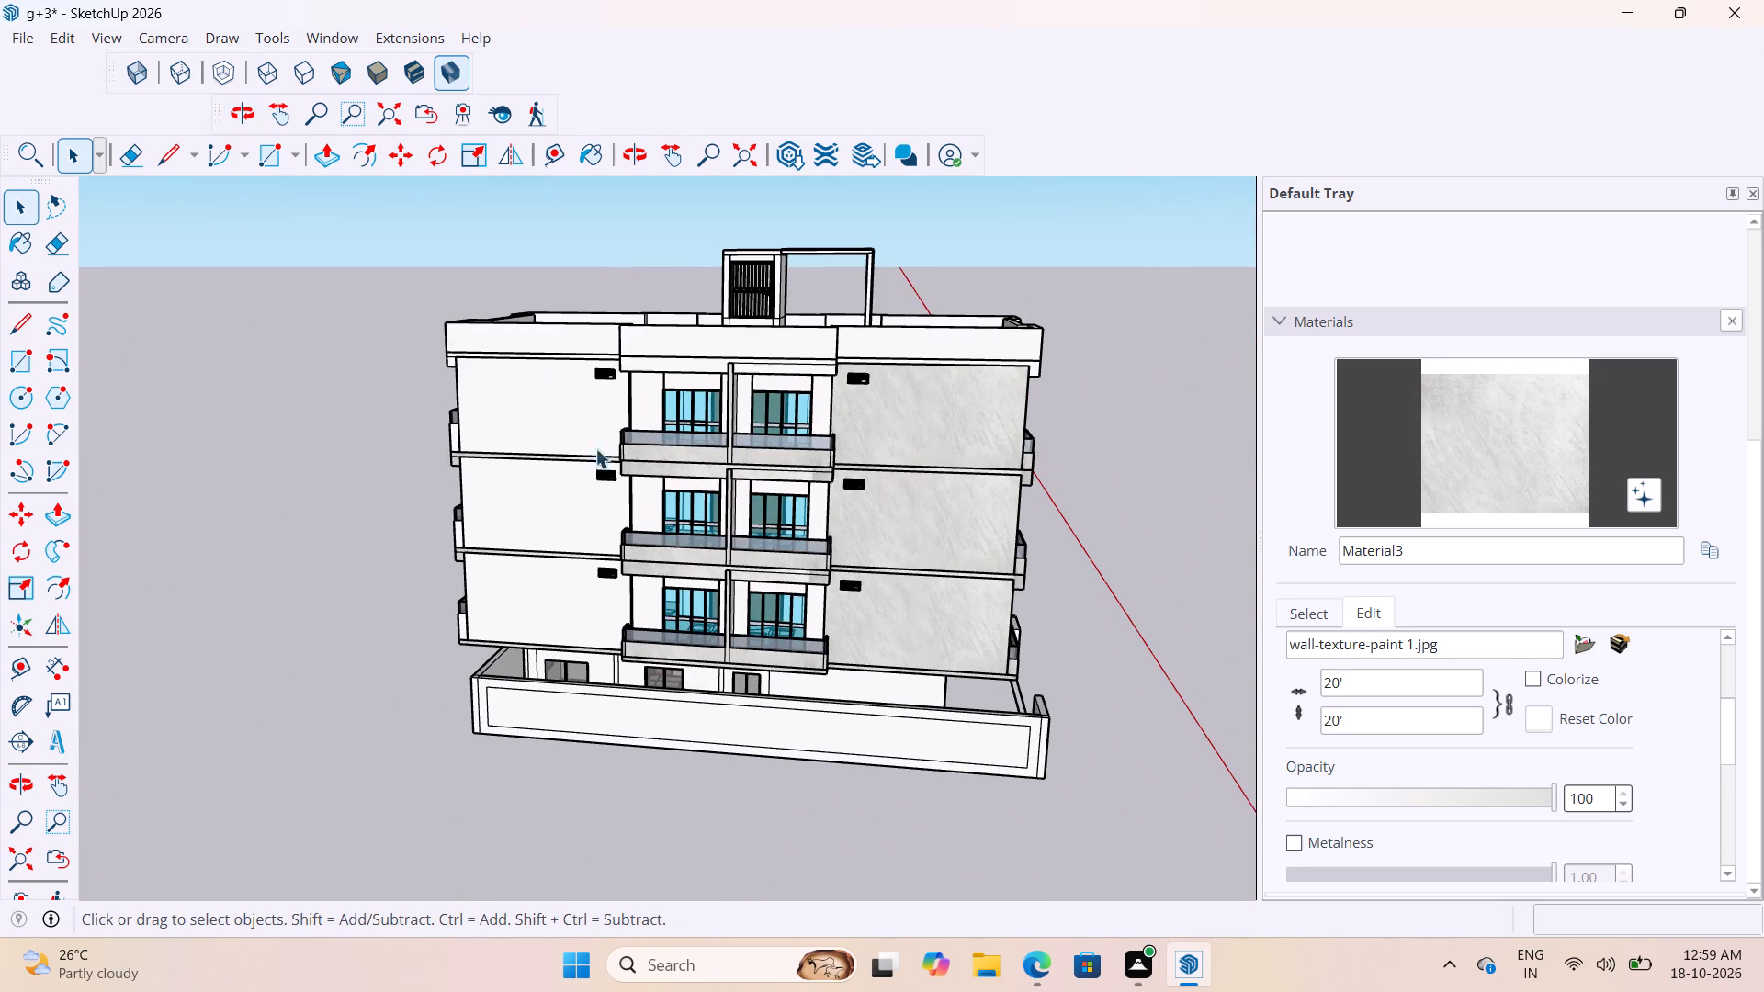
scroll(561, 448, "up", 4)
scroll(561, 446, "down", 5)
scroll(689, 448, "up", 15)
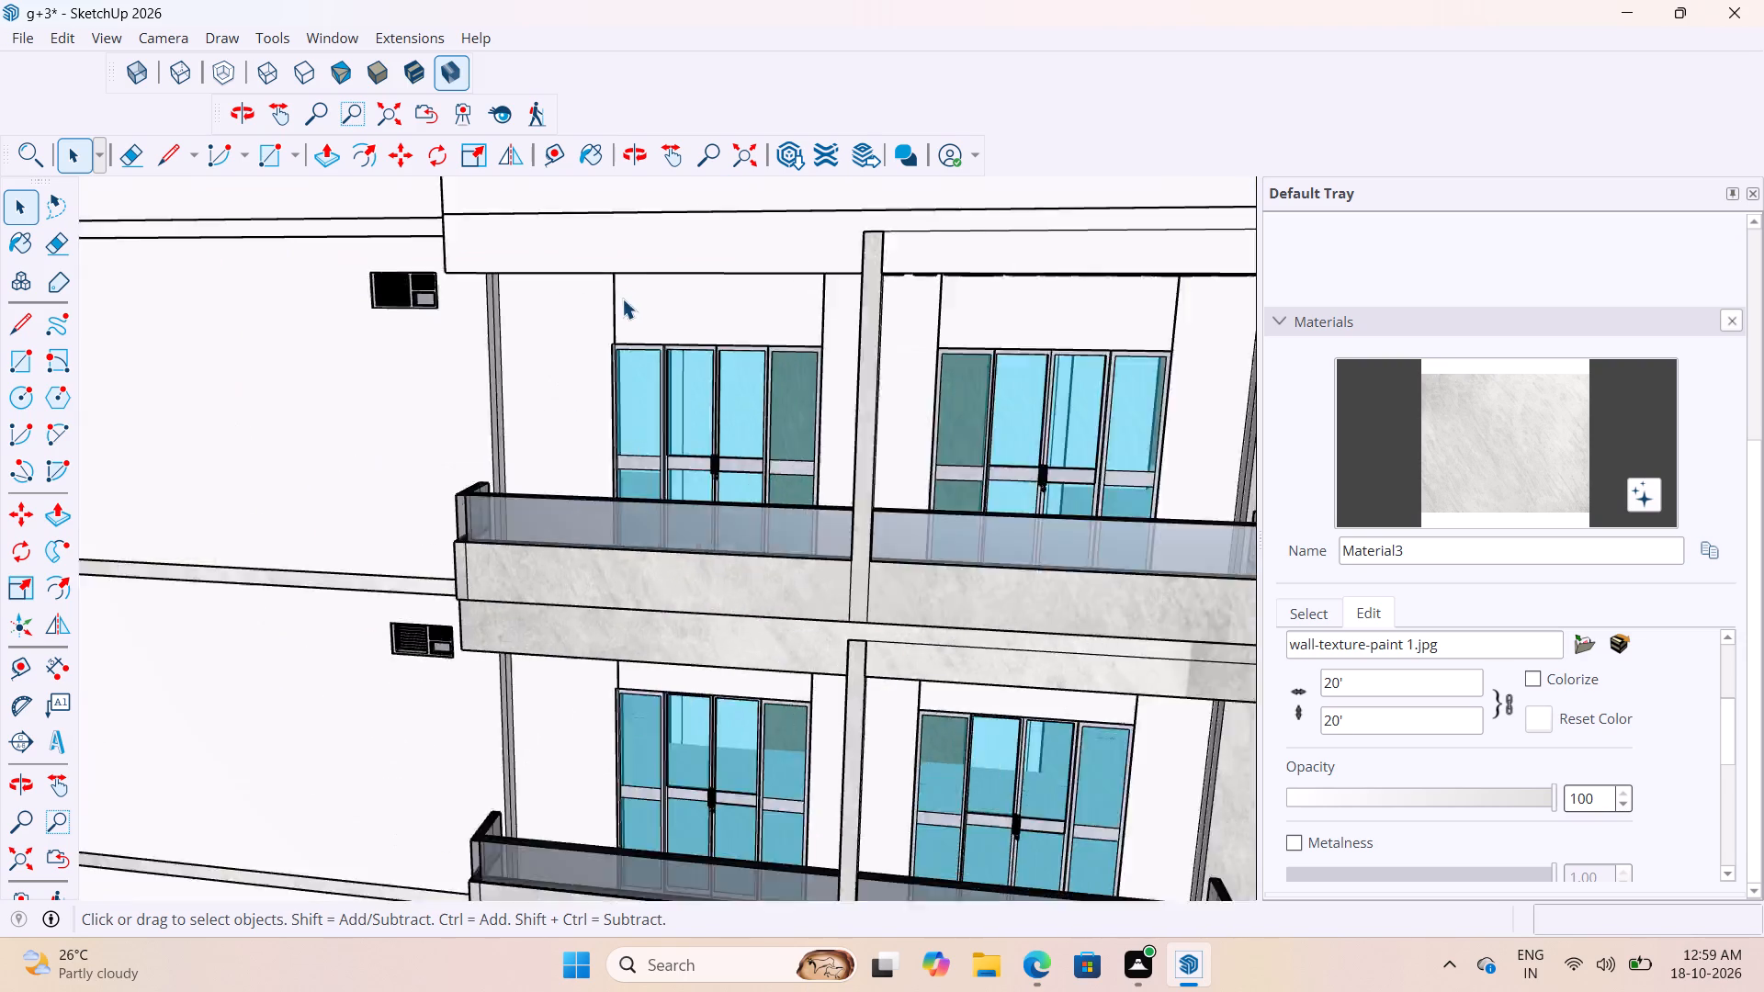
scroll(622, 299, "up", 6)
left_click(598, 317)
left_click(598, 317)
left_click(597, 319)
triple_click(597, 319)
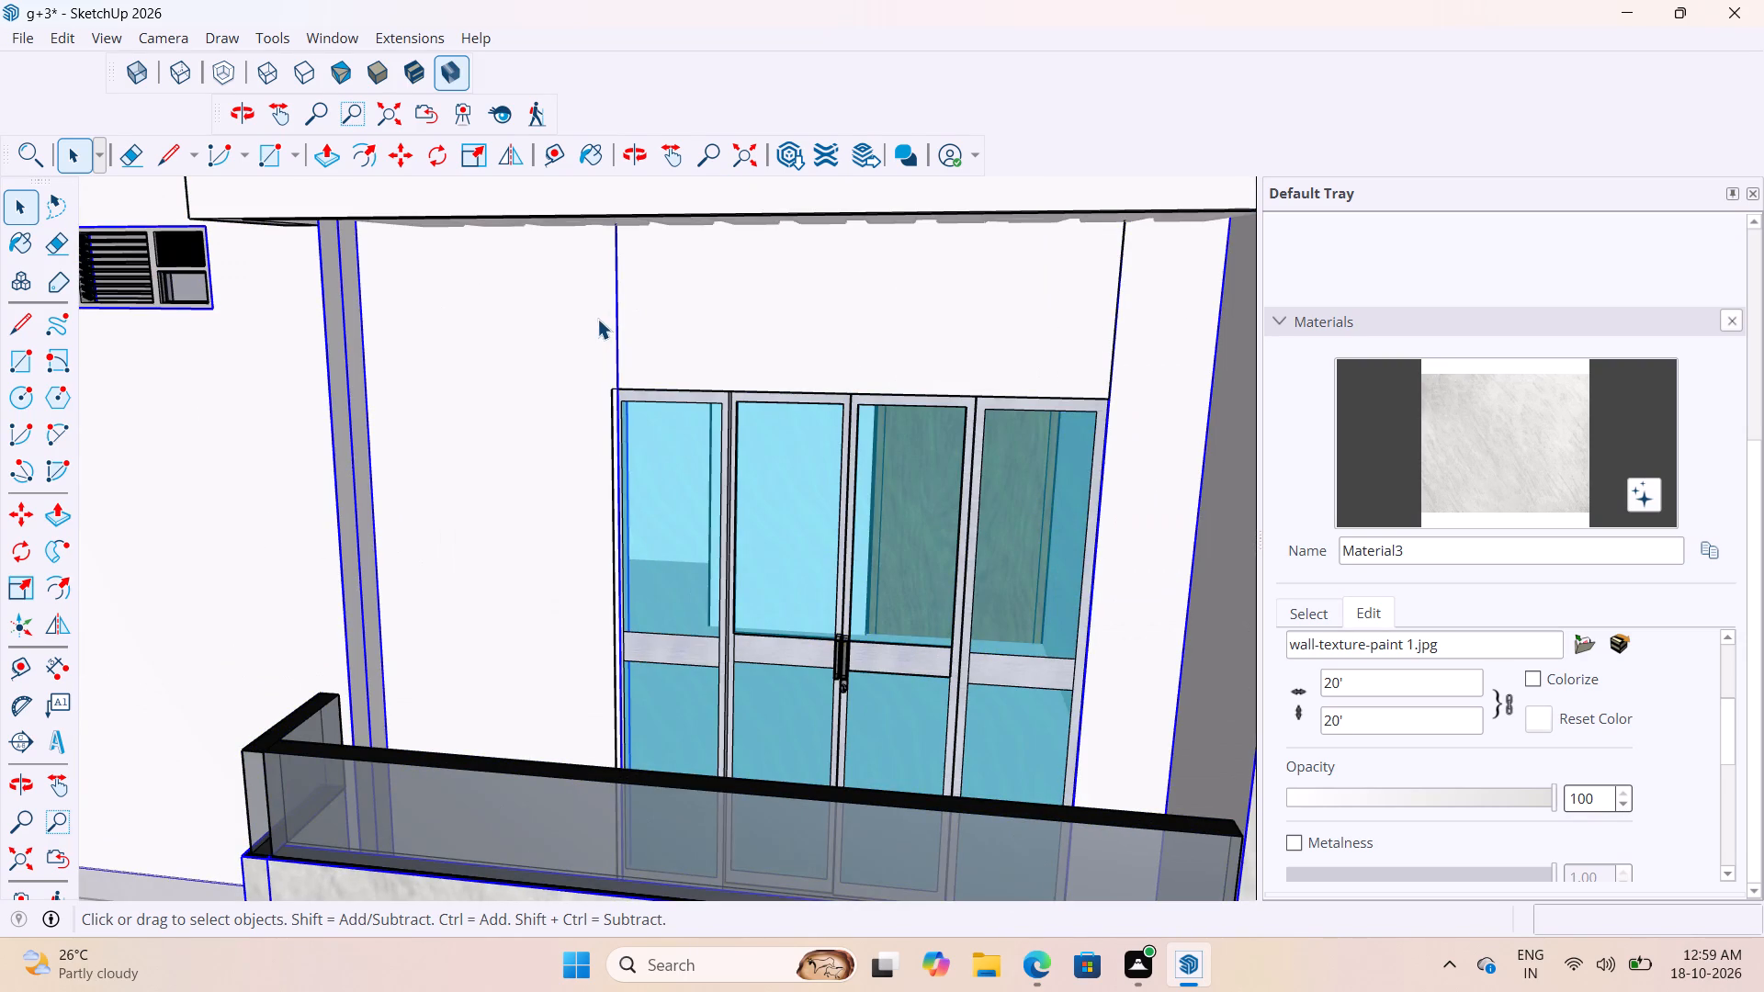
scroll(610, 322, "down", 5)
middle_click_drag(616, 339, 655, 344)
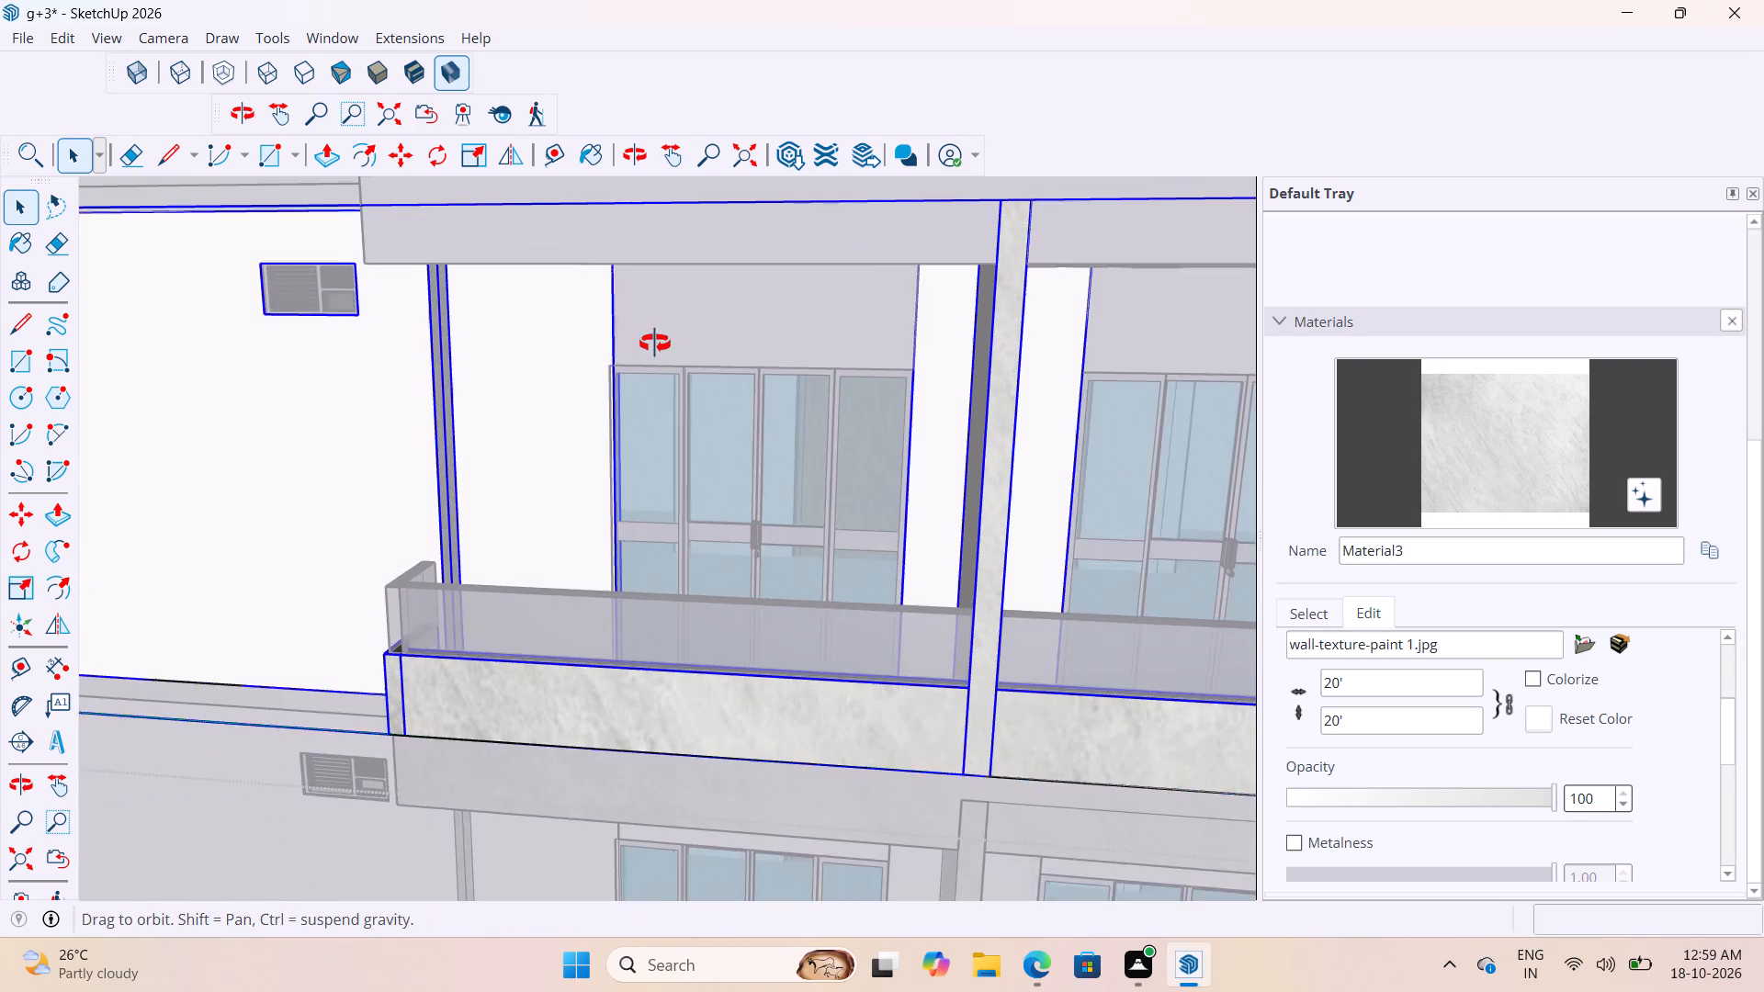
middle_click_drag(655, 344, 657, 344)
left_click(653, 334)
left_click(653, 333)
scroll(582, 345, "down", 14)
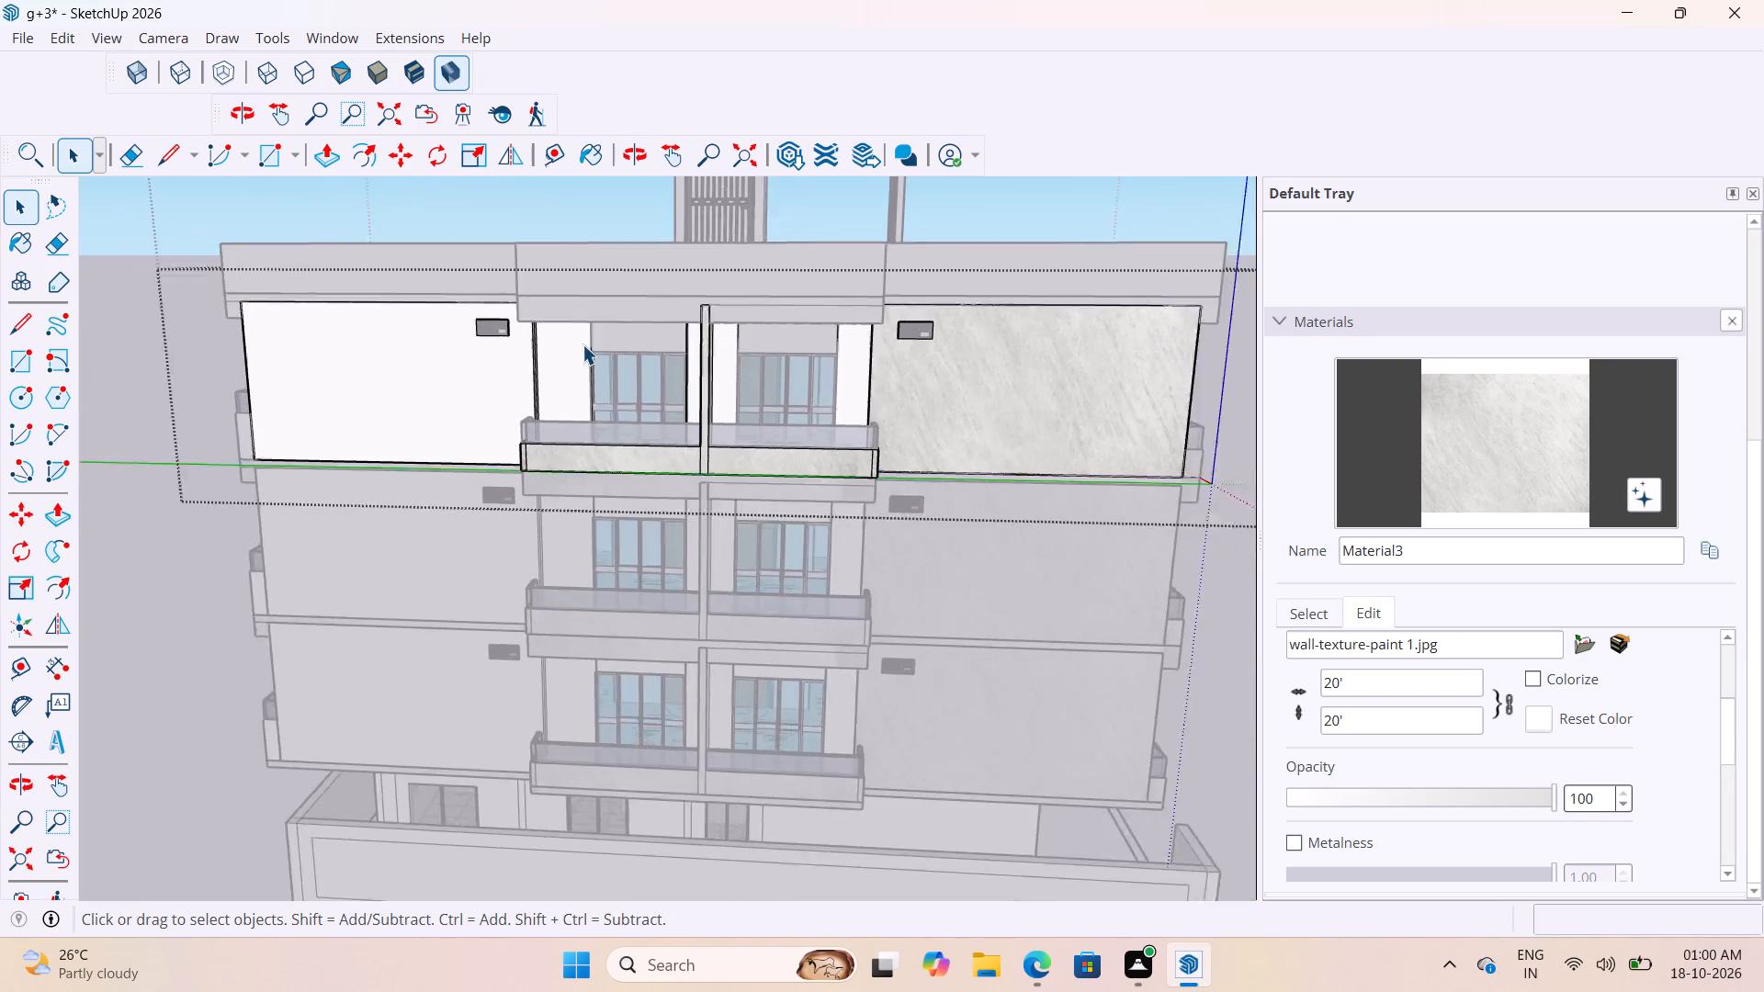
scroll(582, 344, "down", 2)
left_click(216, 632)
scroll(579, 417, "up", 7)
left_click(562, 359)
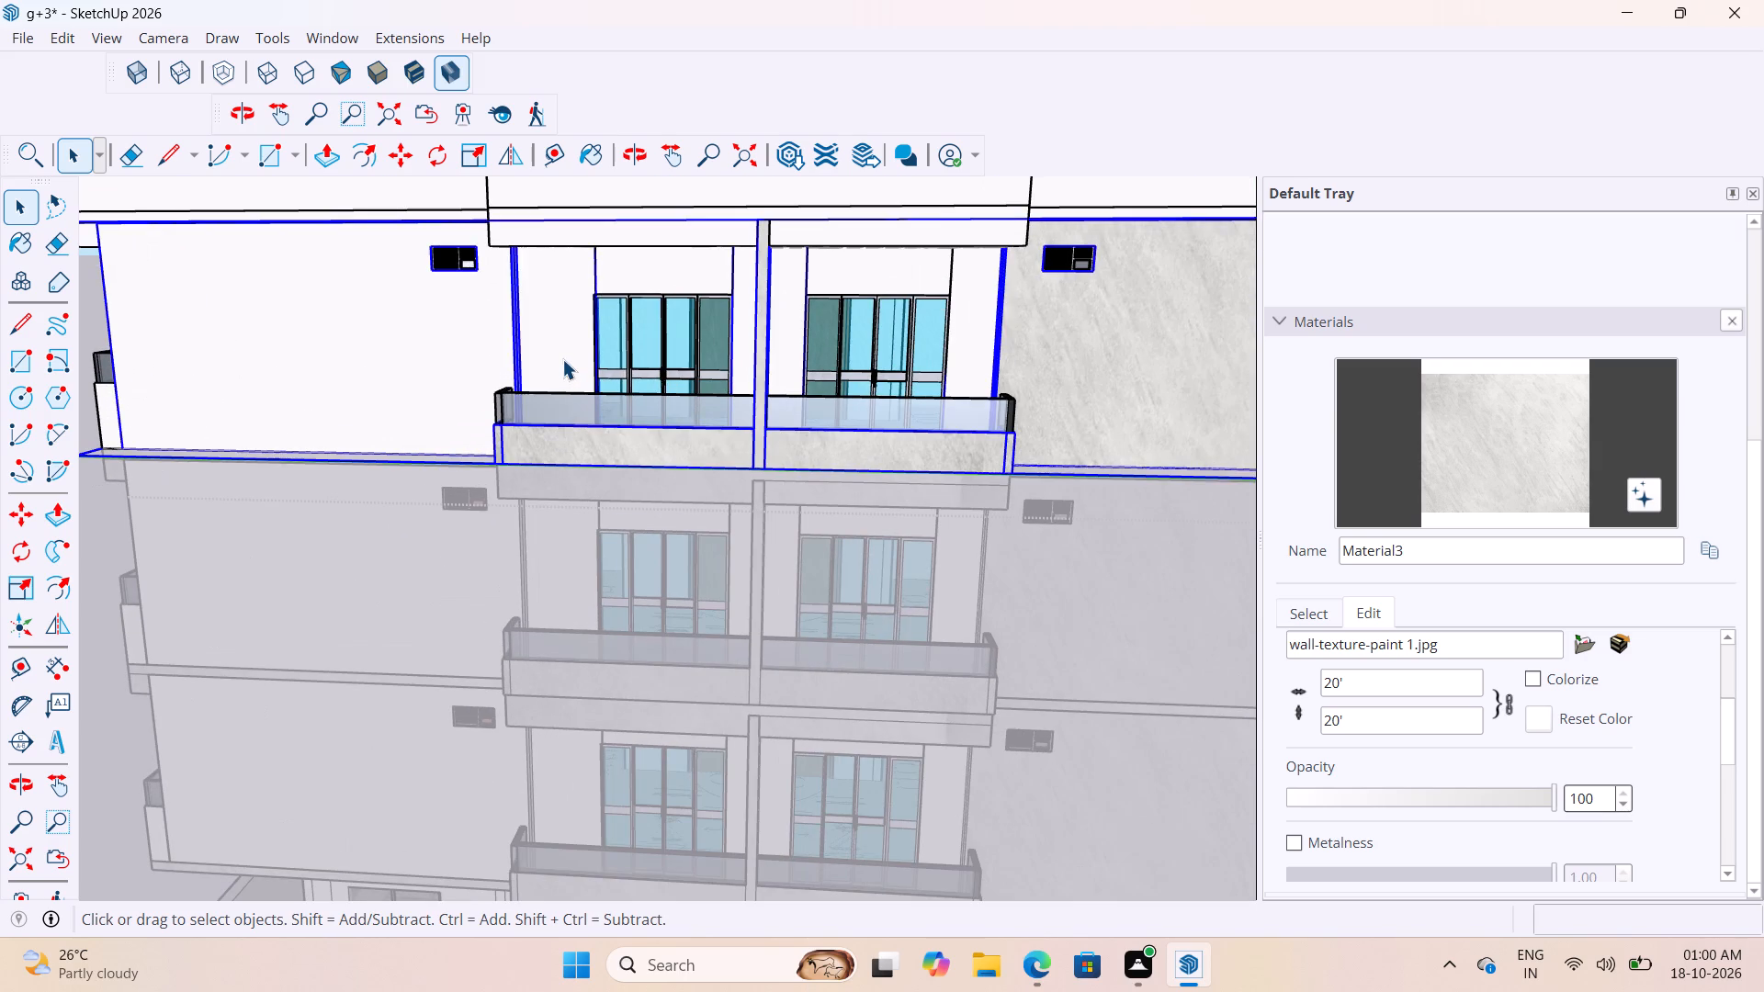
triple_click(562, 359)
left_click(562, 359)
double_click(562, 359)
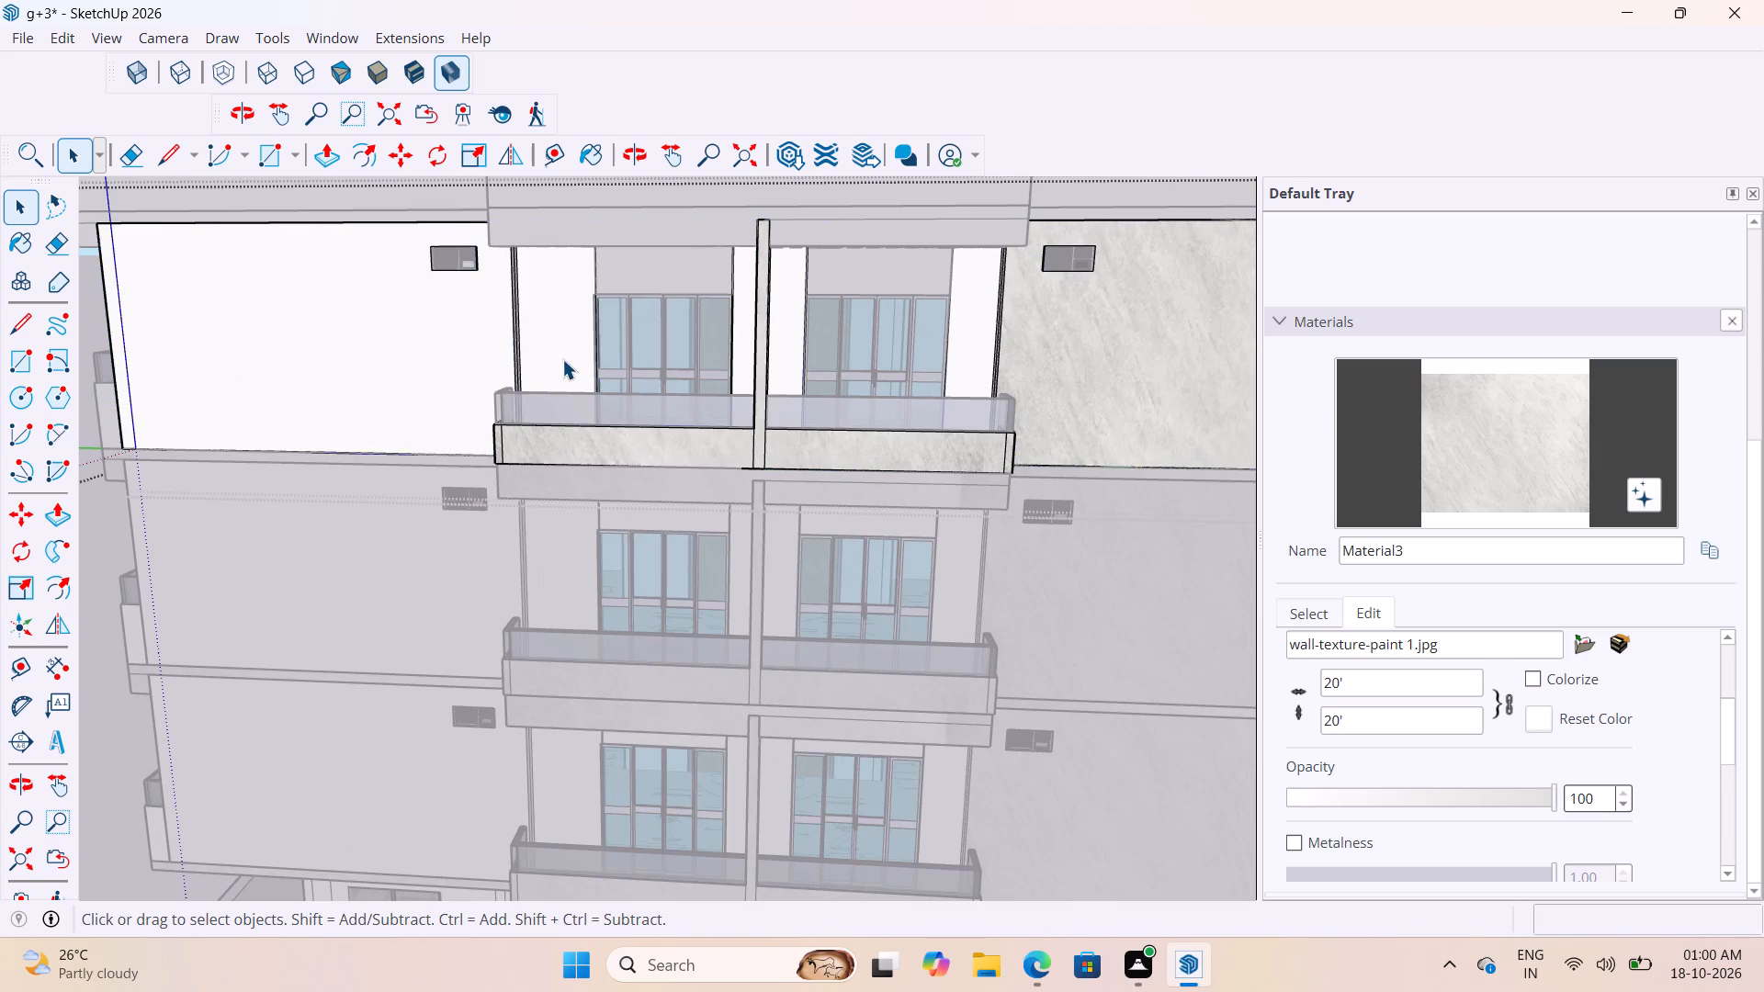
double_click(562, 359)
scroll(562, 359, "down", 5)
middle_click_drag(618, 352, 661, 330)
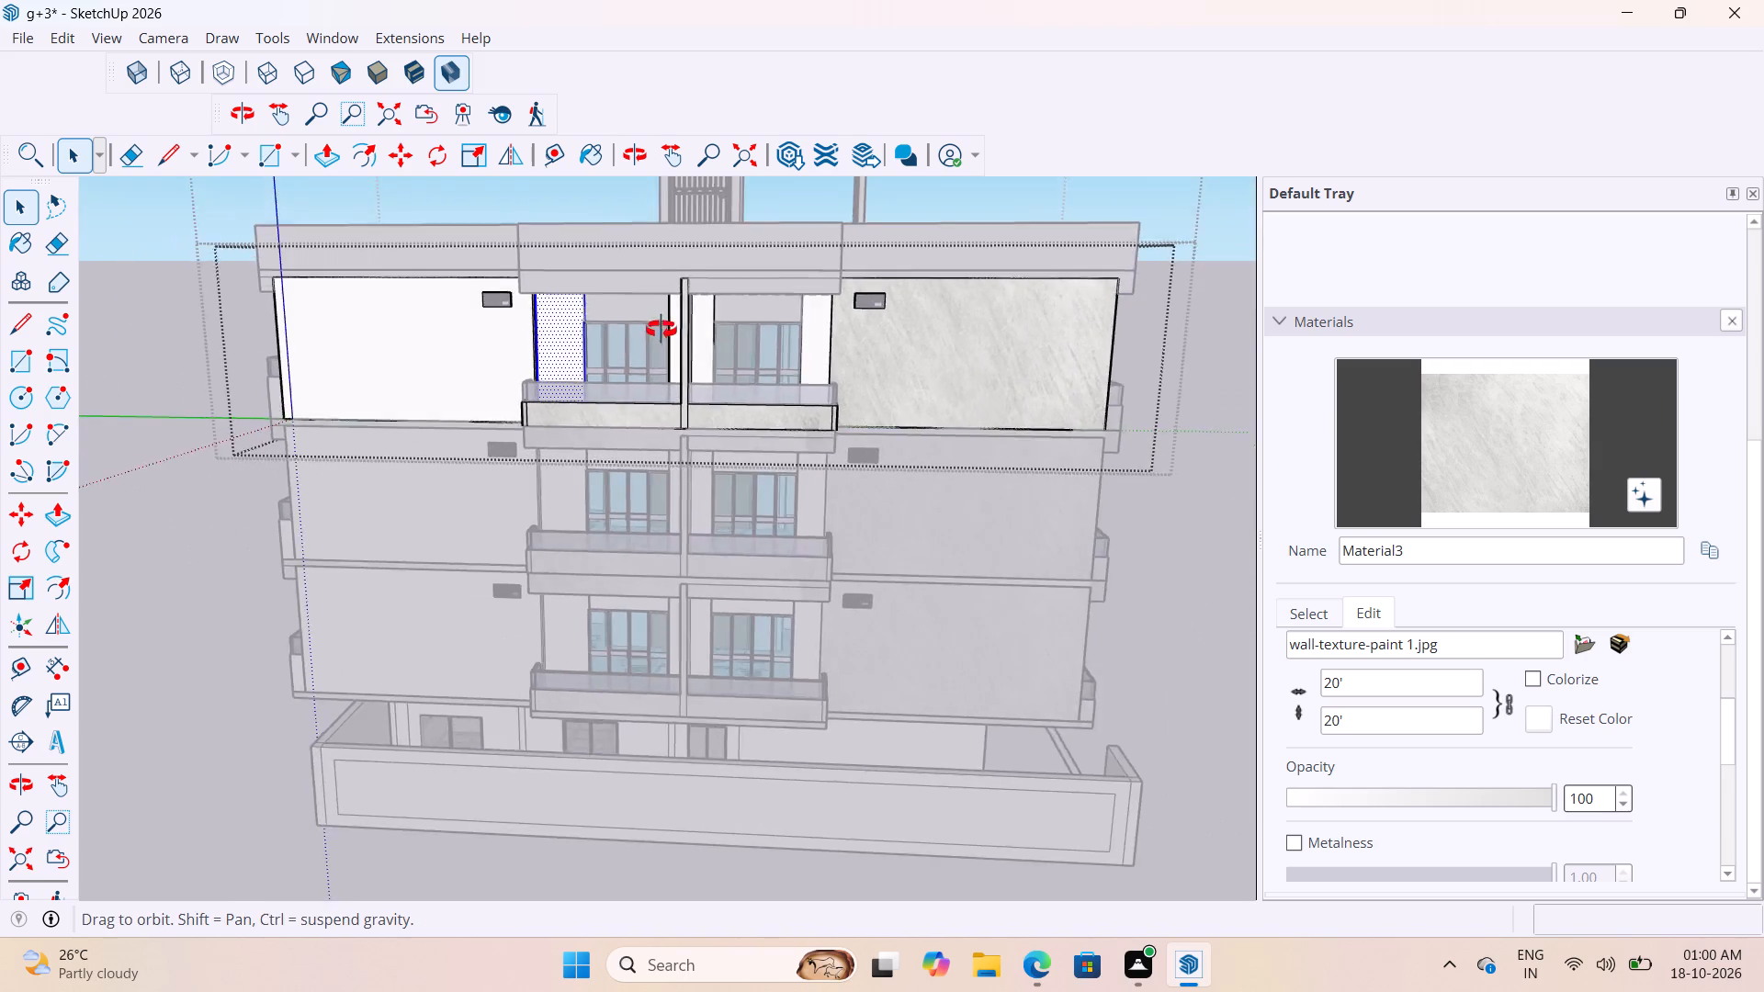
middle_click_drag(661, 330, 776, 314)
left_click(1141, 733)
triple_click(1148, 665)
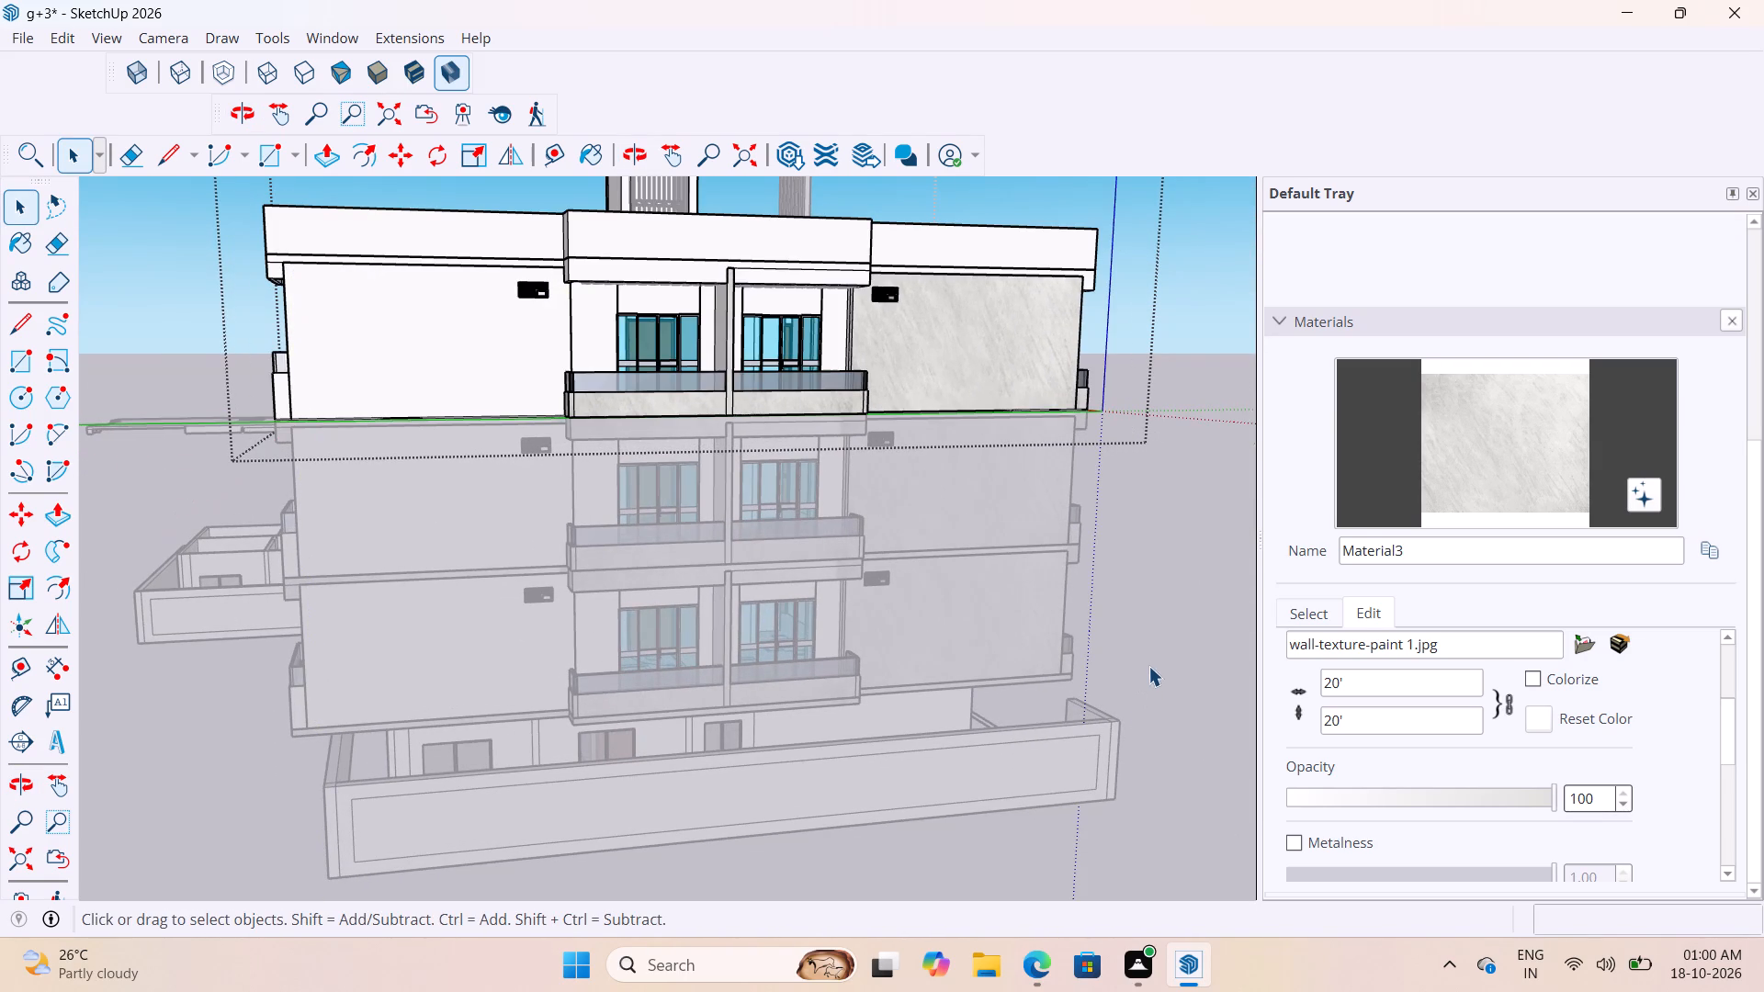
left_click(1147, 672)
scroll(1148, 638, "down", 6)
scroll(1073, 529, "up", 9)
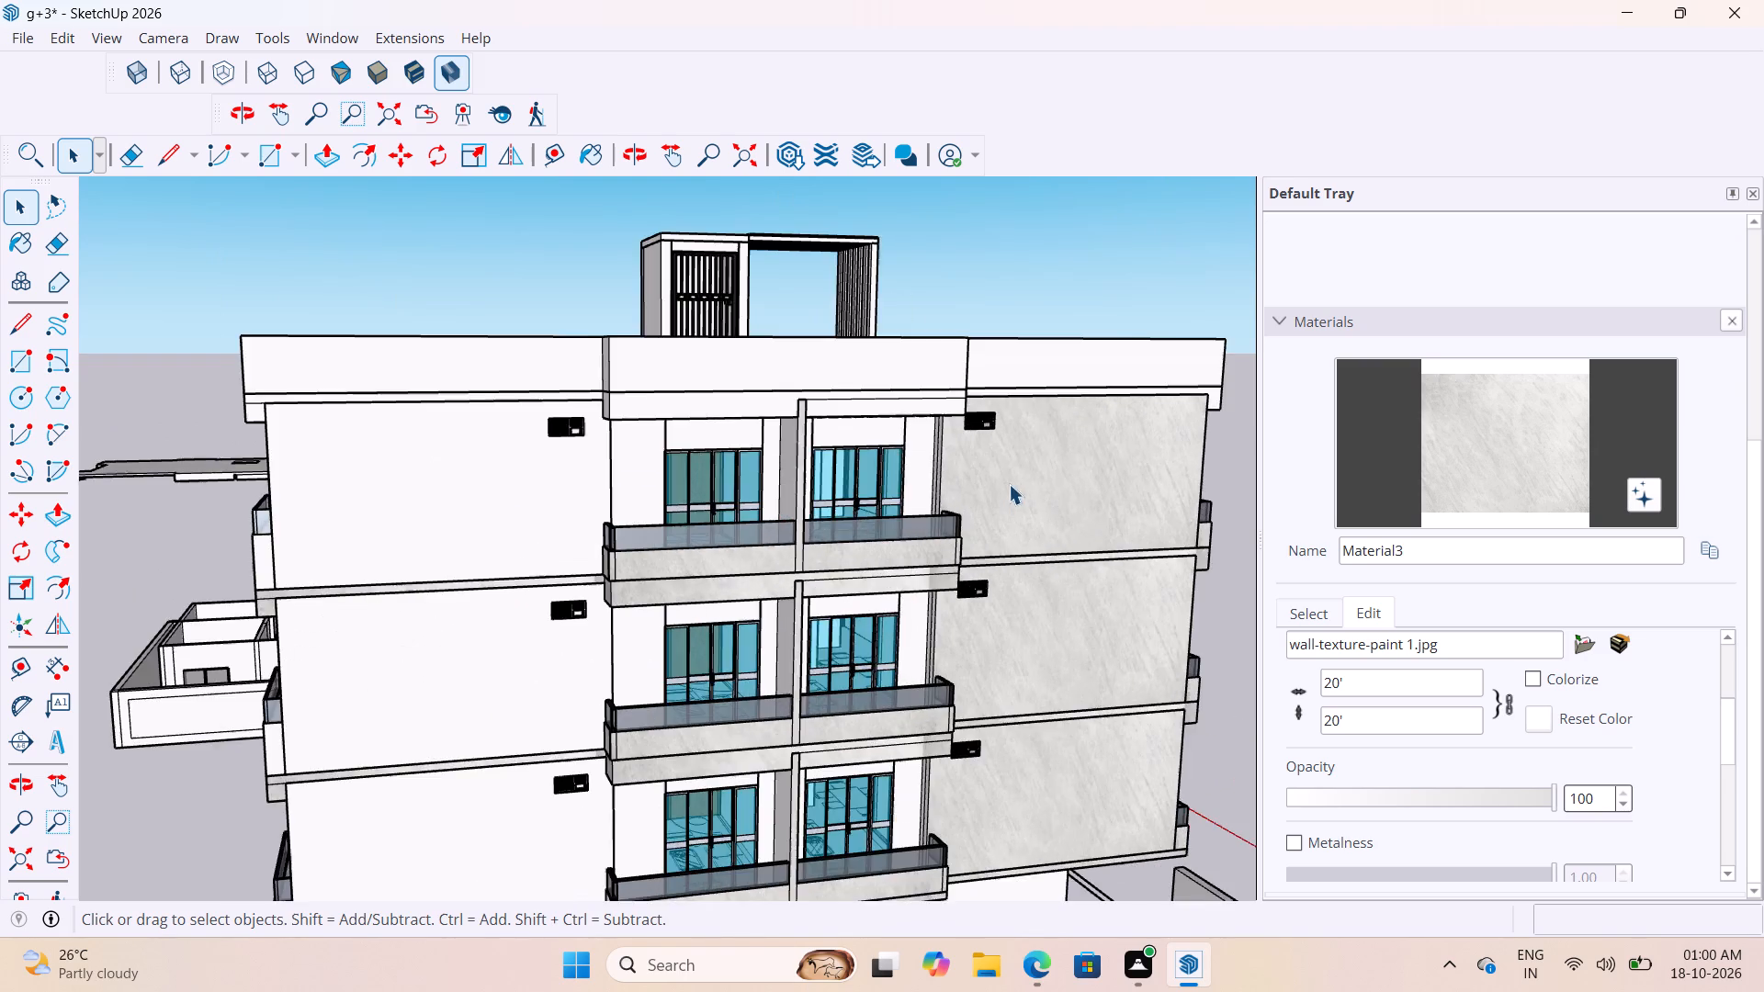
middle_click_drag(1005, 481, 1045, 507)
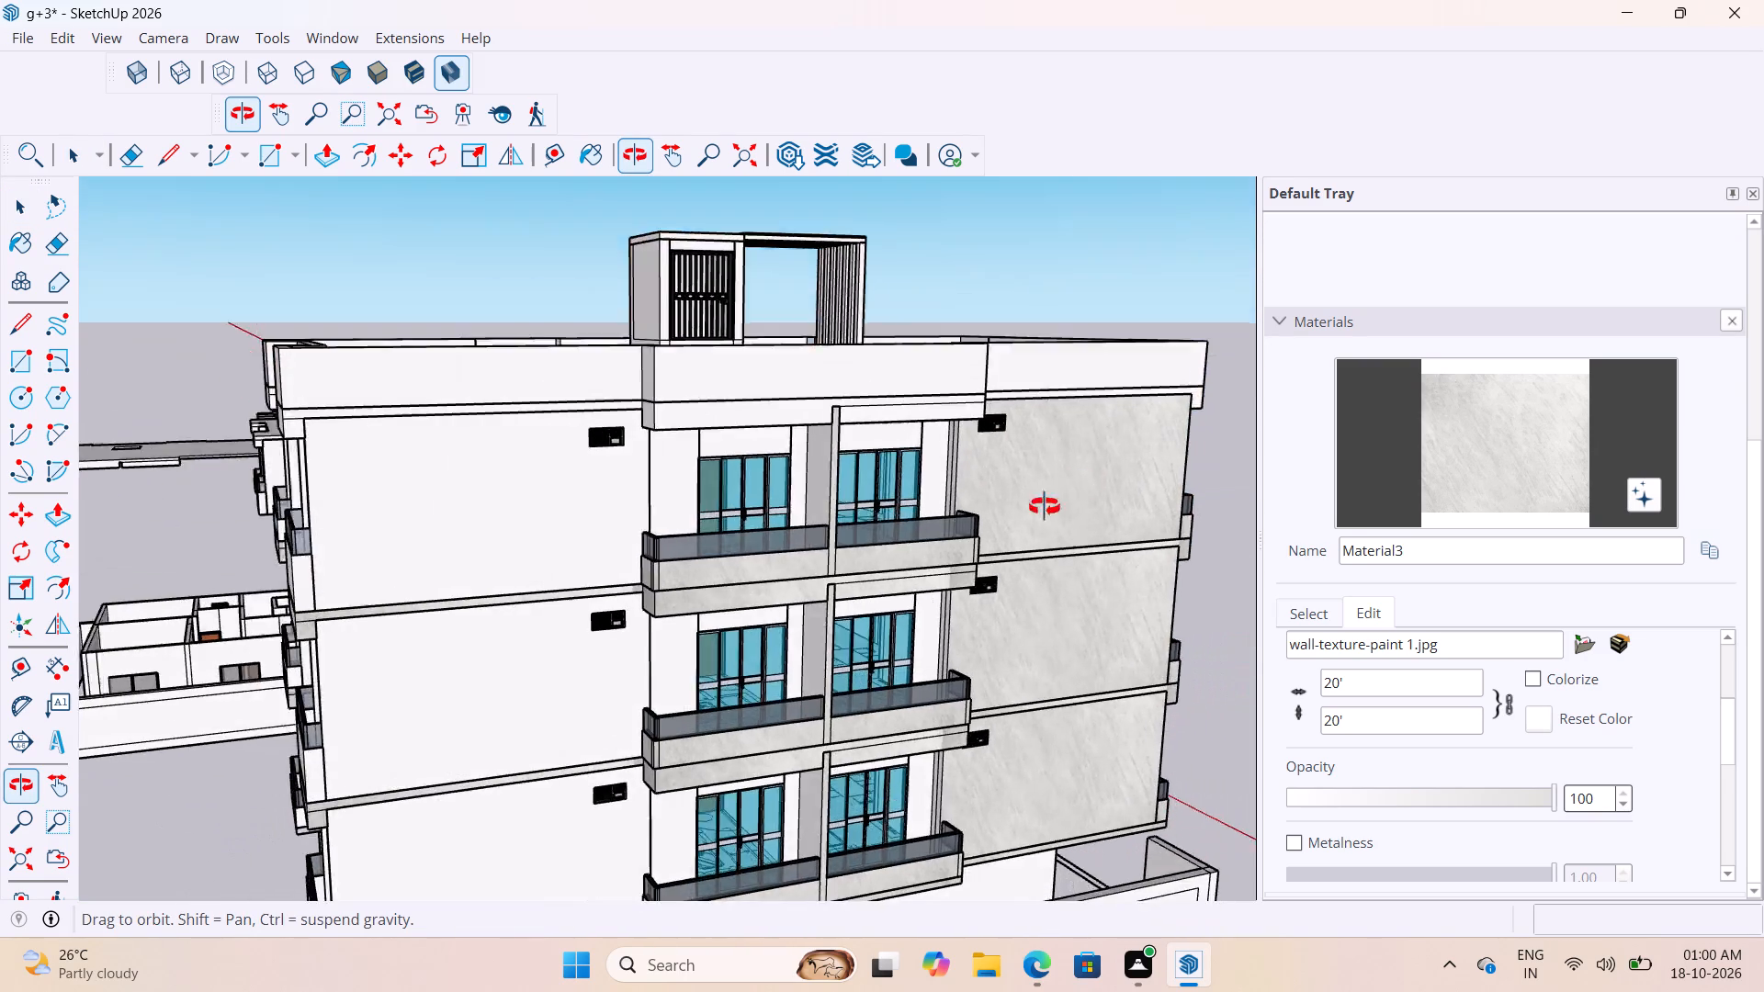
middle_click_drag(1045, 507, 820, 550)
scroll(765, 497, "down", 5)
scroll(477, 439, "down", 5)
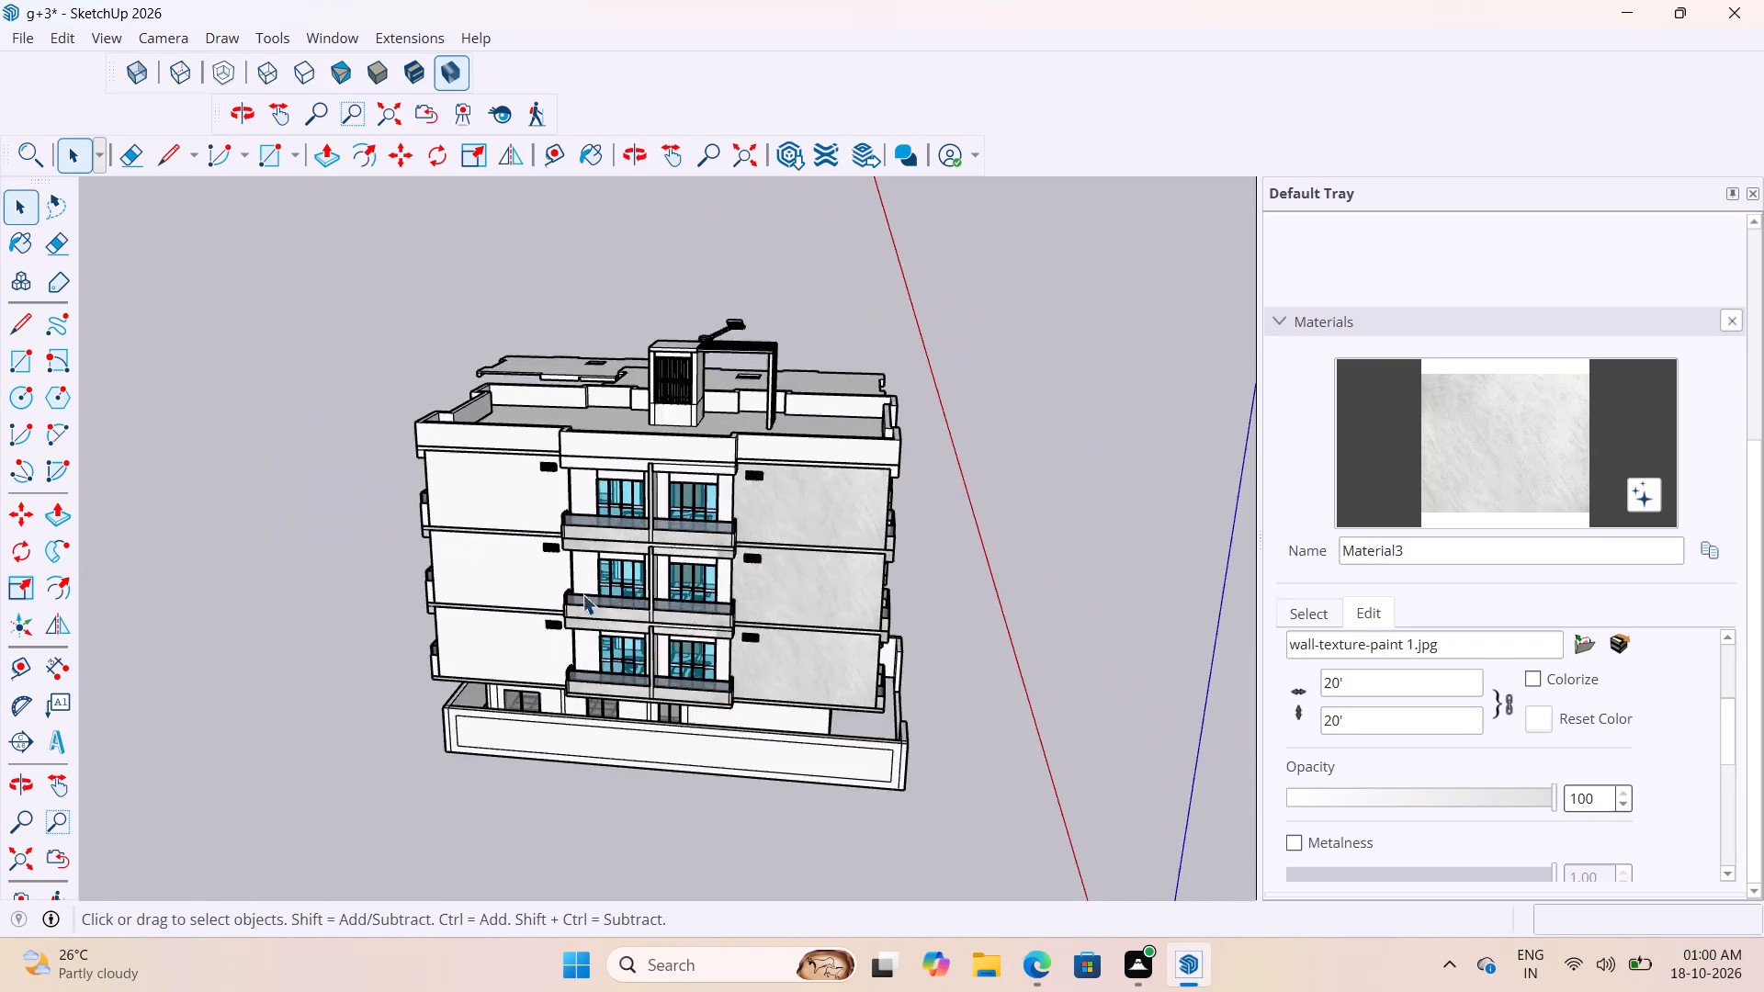
Open the roof parapet group and paint a front corner block's lower band and the parapet walls above with Material3.
middle_click_drag(801, 655, 277, 675)
scroll(333, 410, "up", 12)
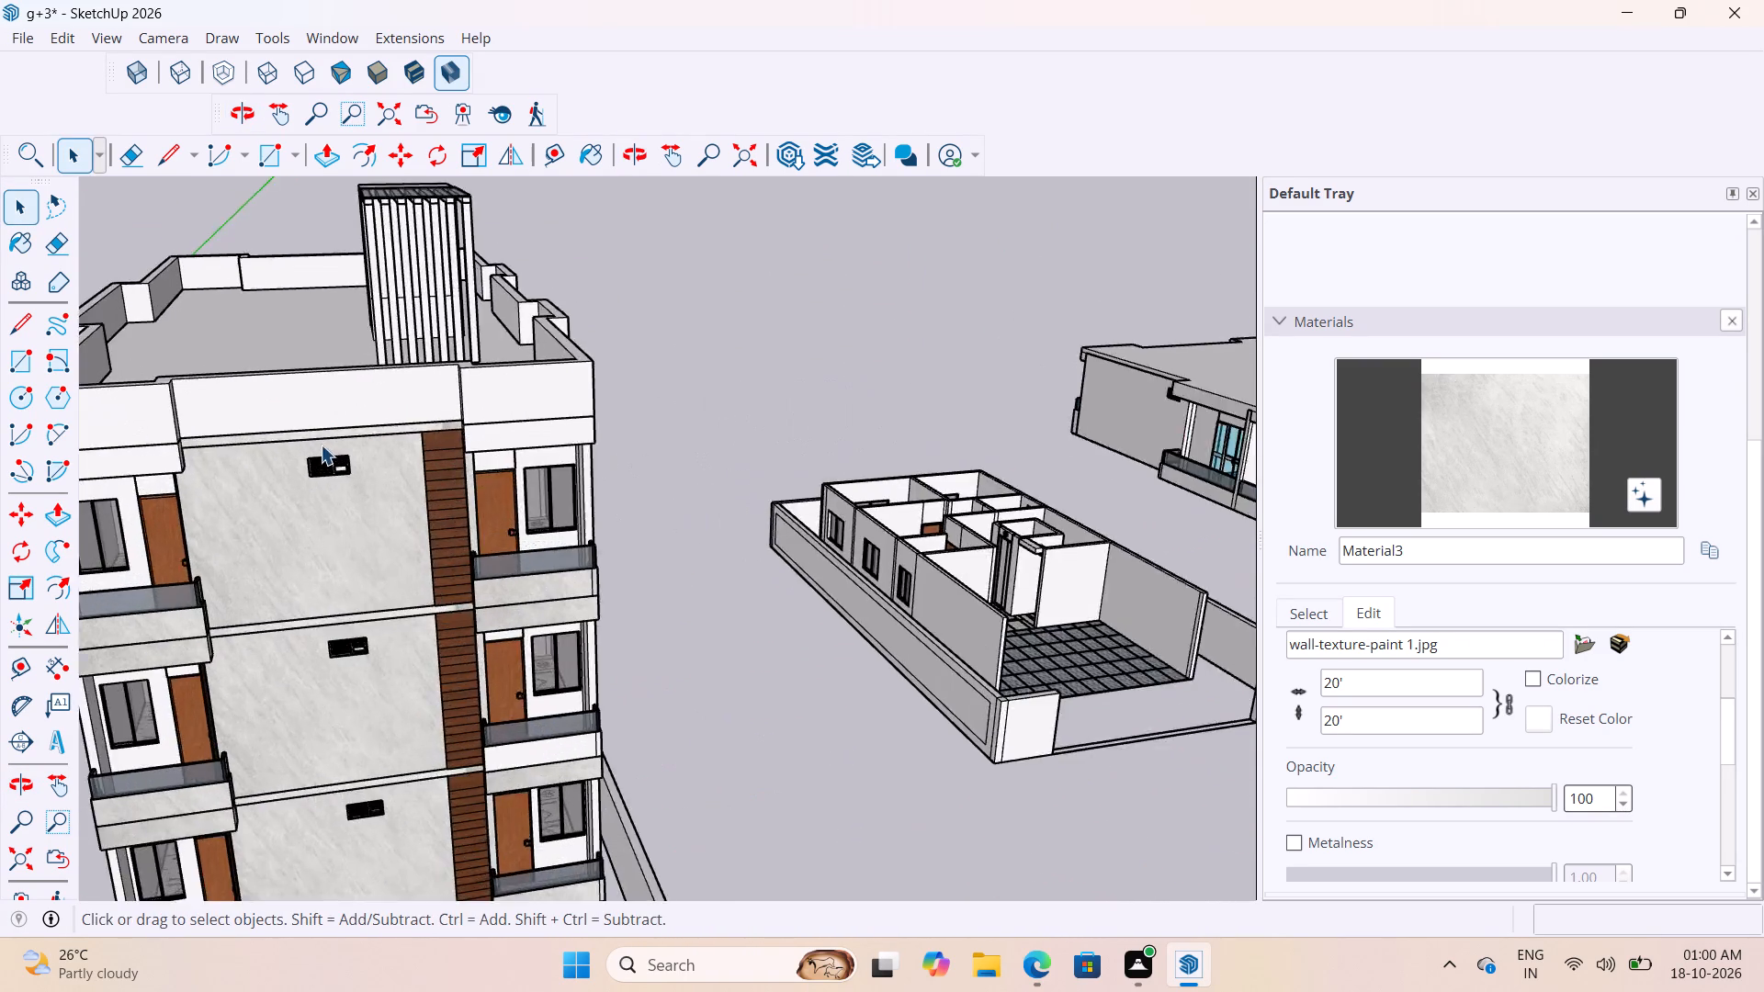
scroll(321, 445, "up", 4)
scroll(757, 411, "down", 10)
scroll(645, 468, "up", 16)
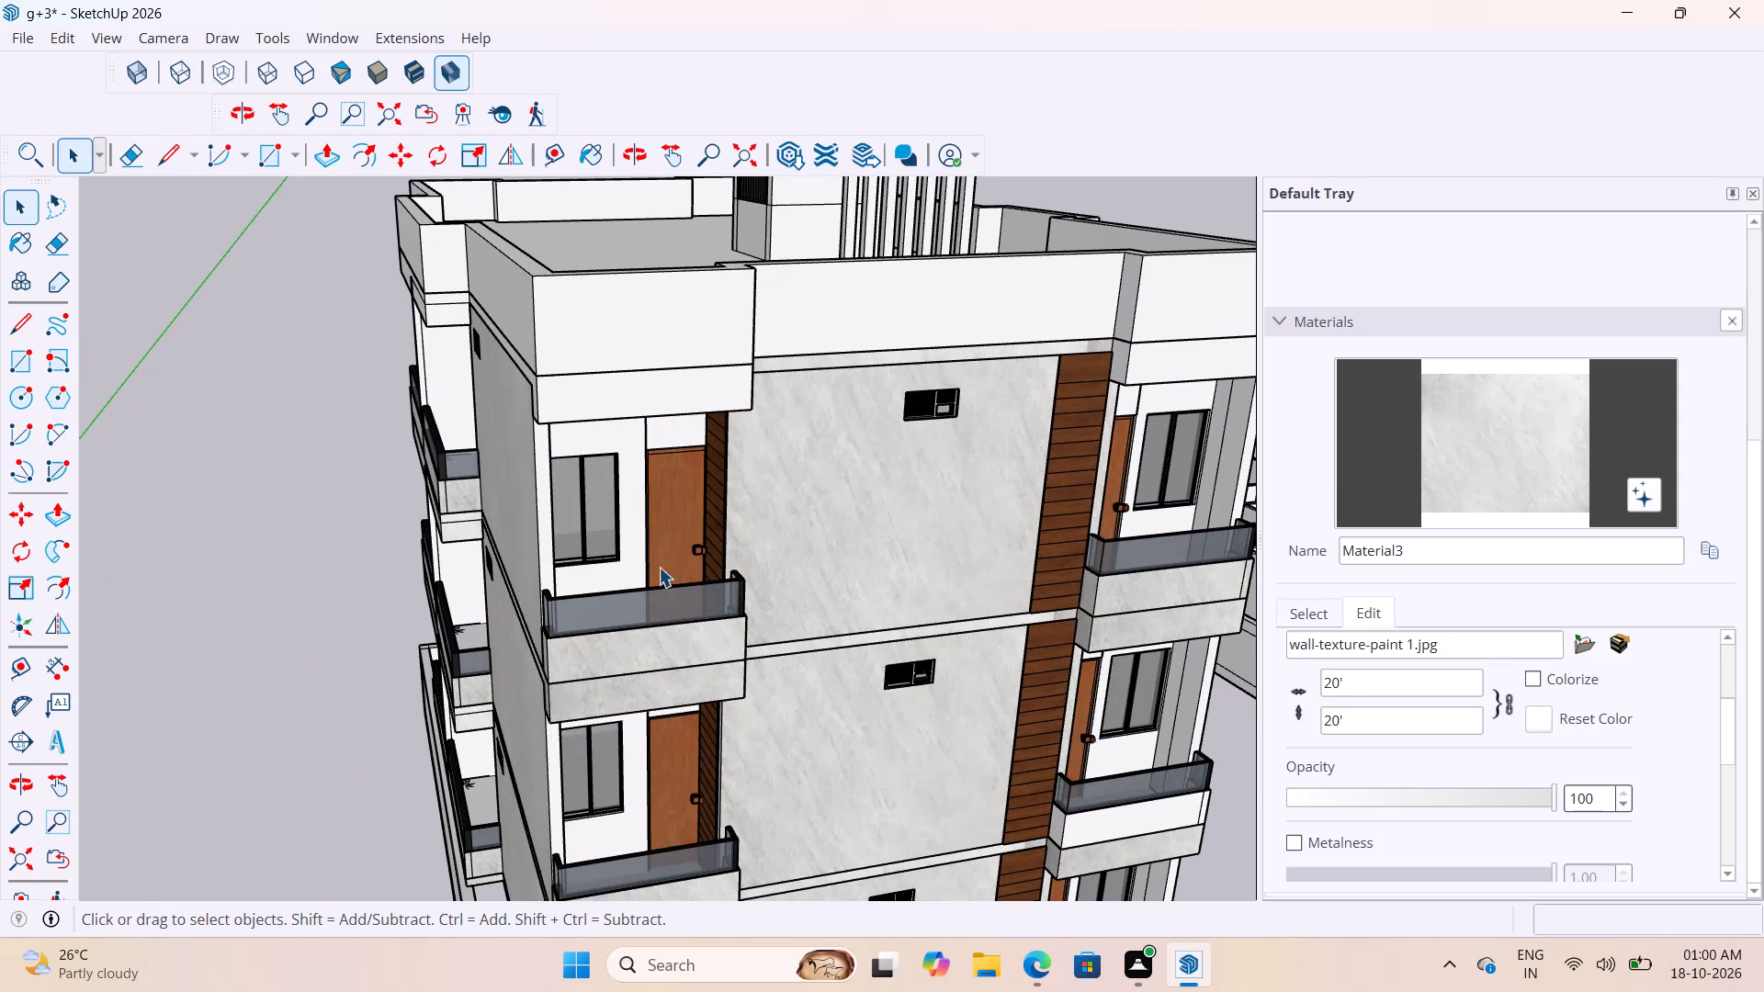
left_click(1551, 479)
scroll(592, 359, "up", 12)
key("space")
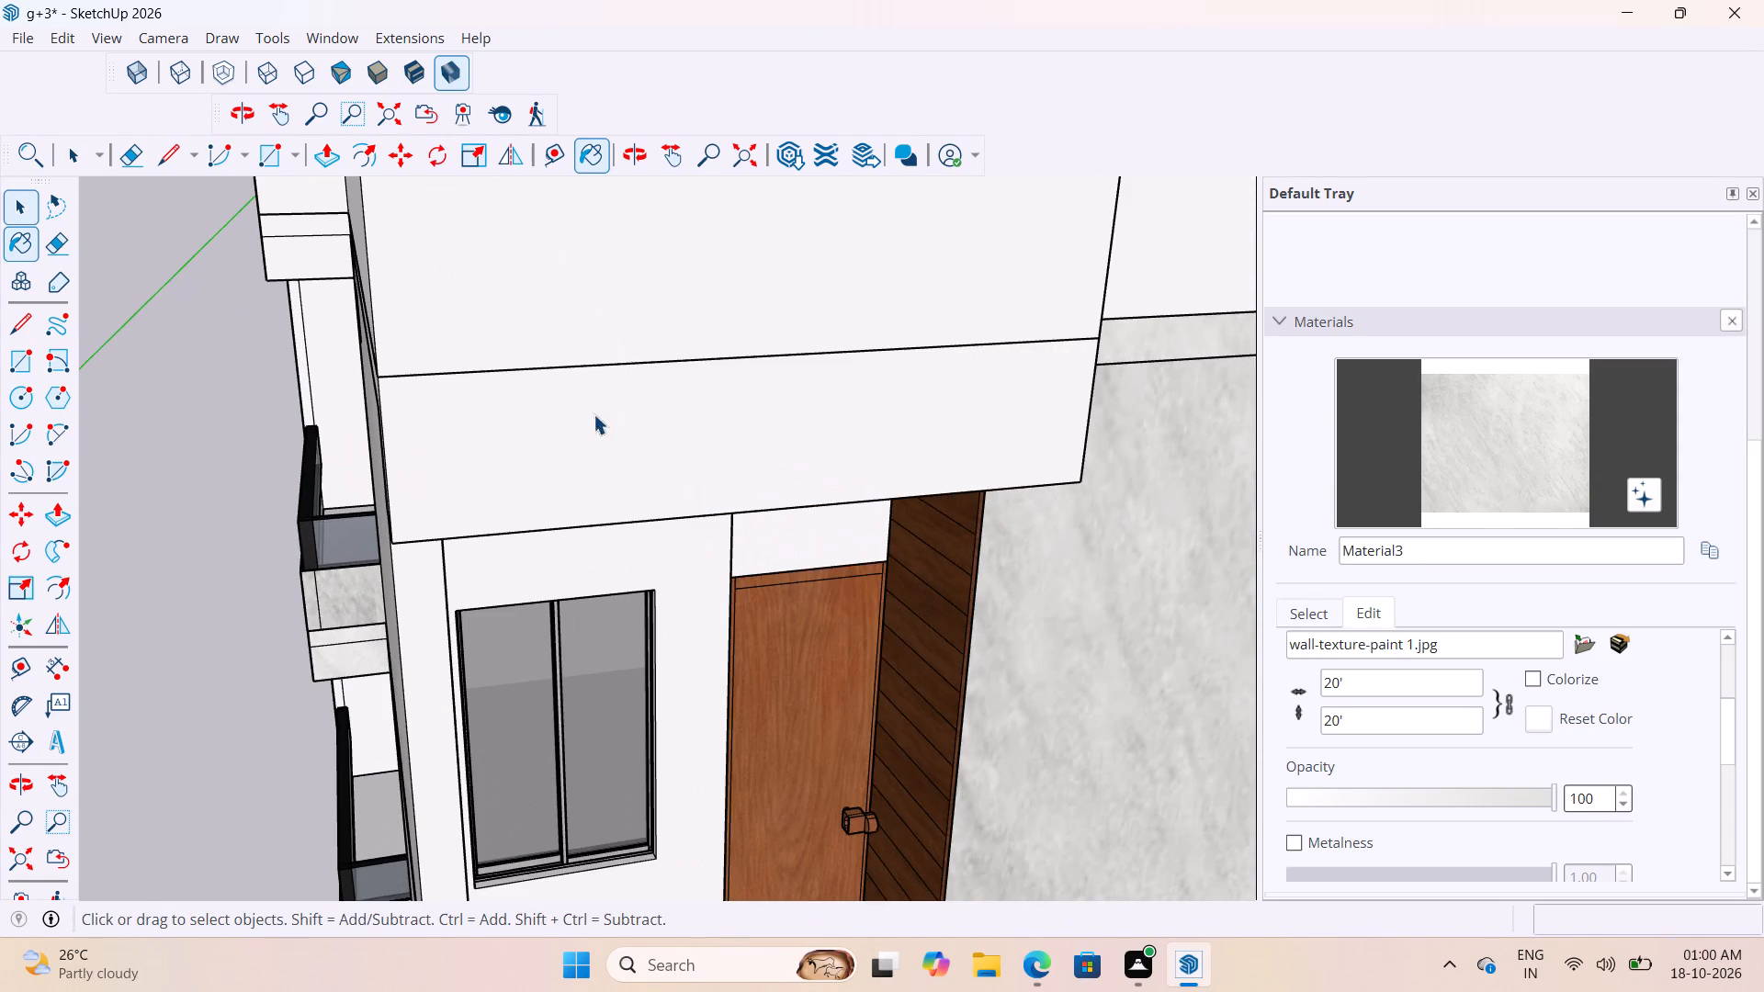
triple_click(580, 432)
double_click(576, 468)
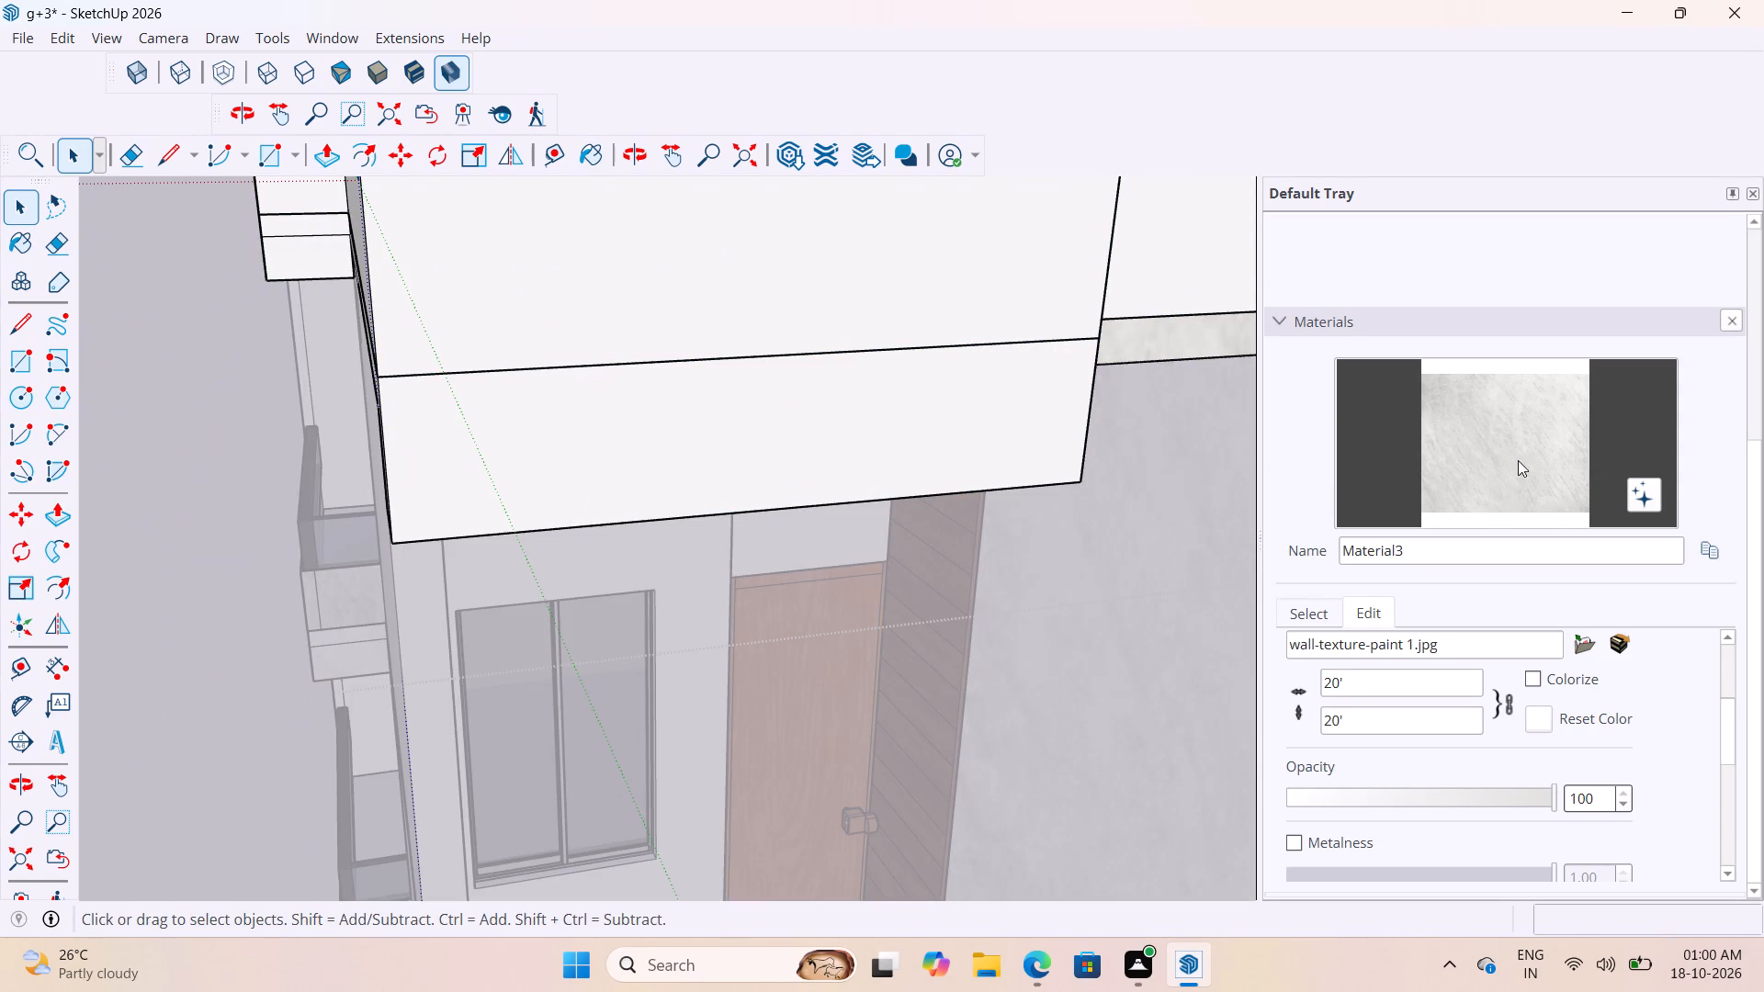
left_click(1524, 450)
scroll(819, 306, "up", 3)
left_click(661, 473)
scroll(586, 501, "down", 2)
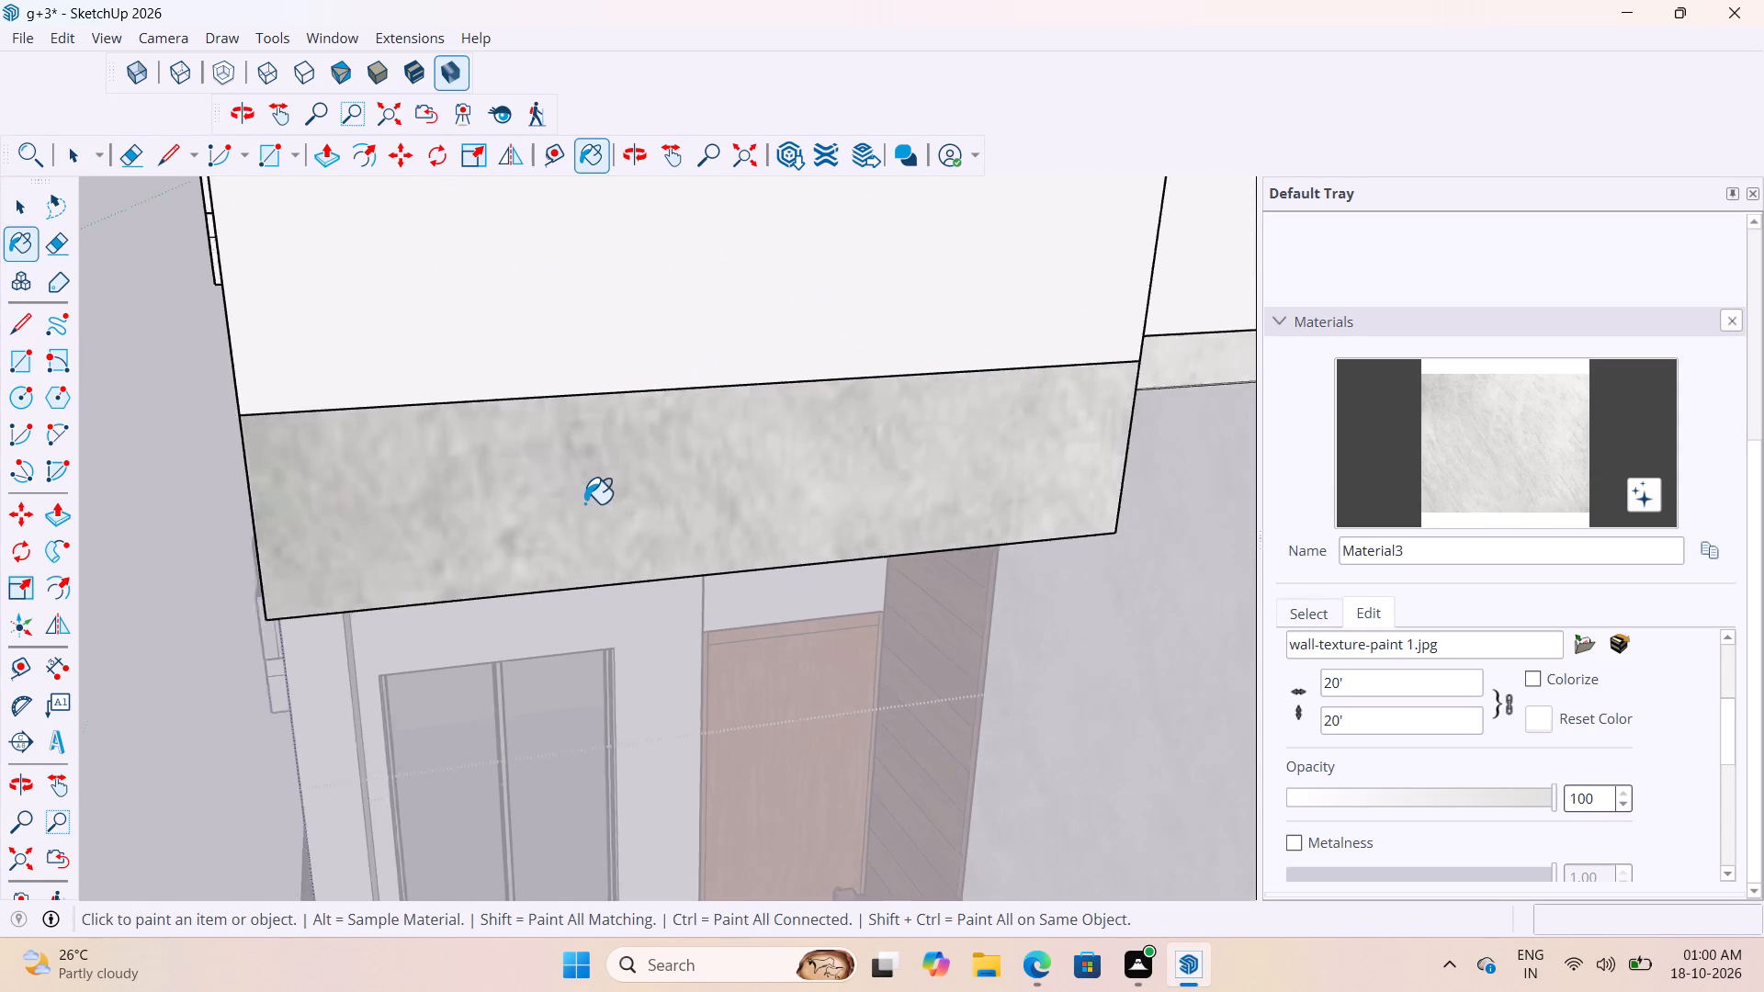
scroll(584, 503, "down", 13)
left_click(608, 406)
Paint the lower band of the roof parapet's other front corner block with Material3.
scroll(575, 430, "down", 5)
middle_click_drag(582, 409, 674, 364)
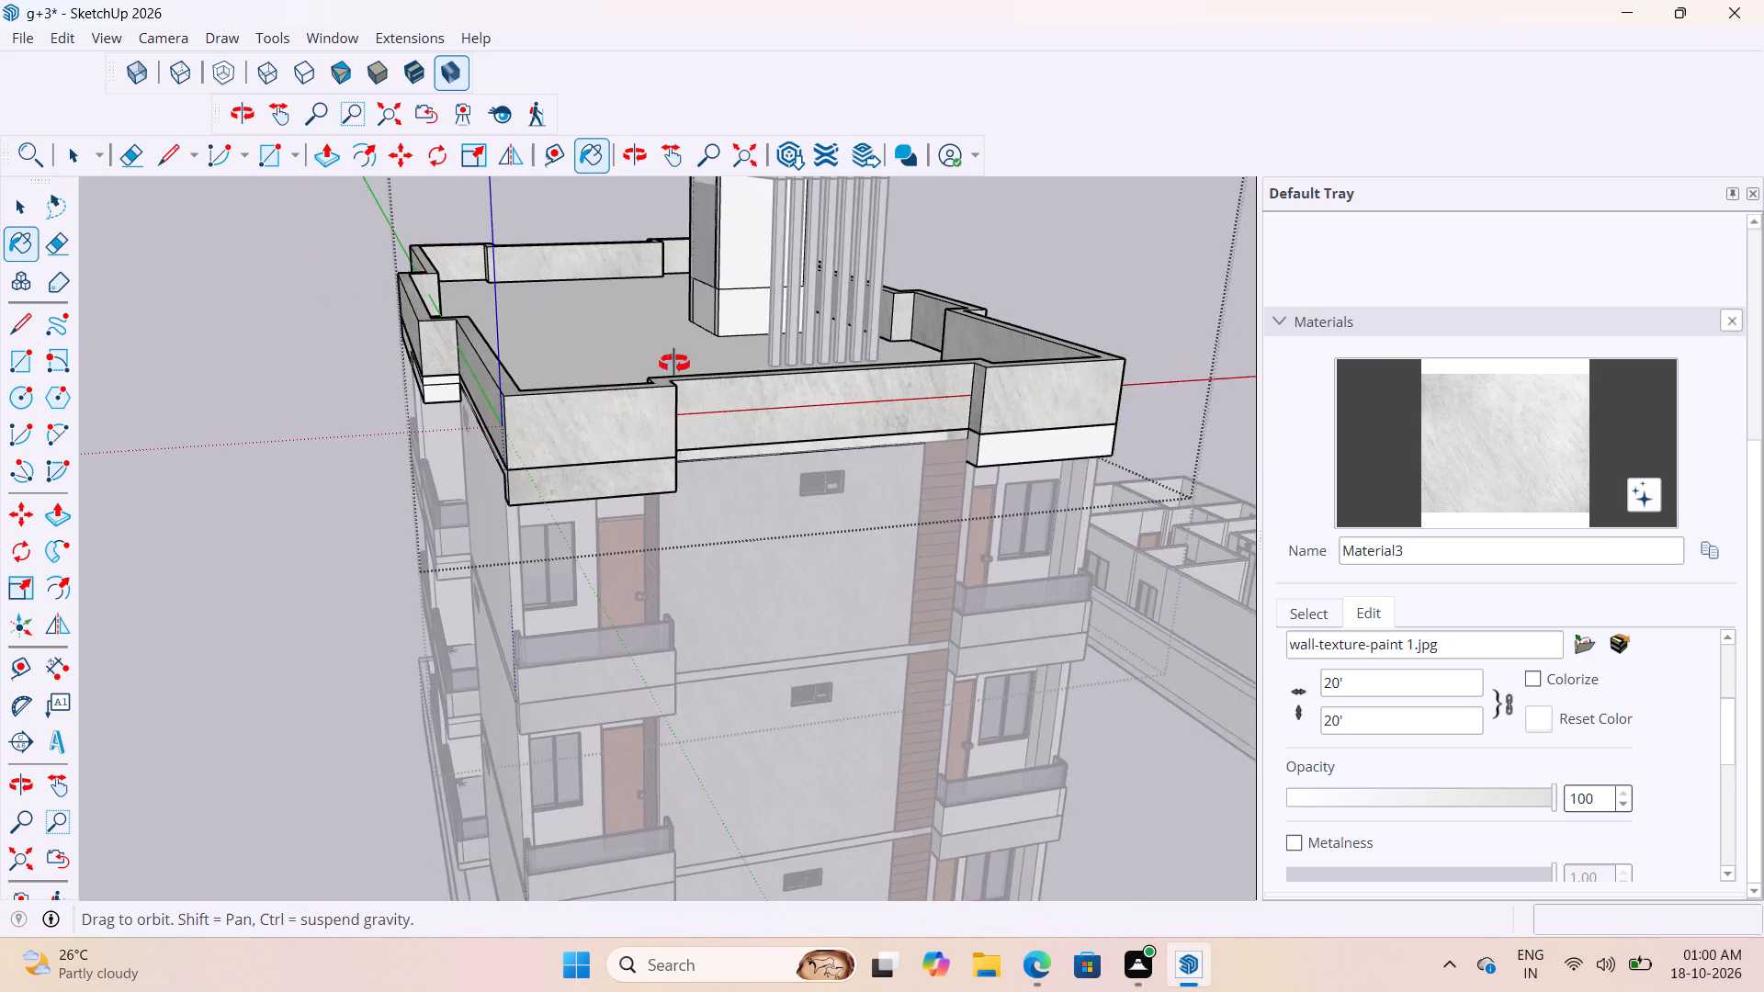
middle_click_drag(674, 364, 418, 528)
scroll(693, 433, "down", 4)
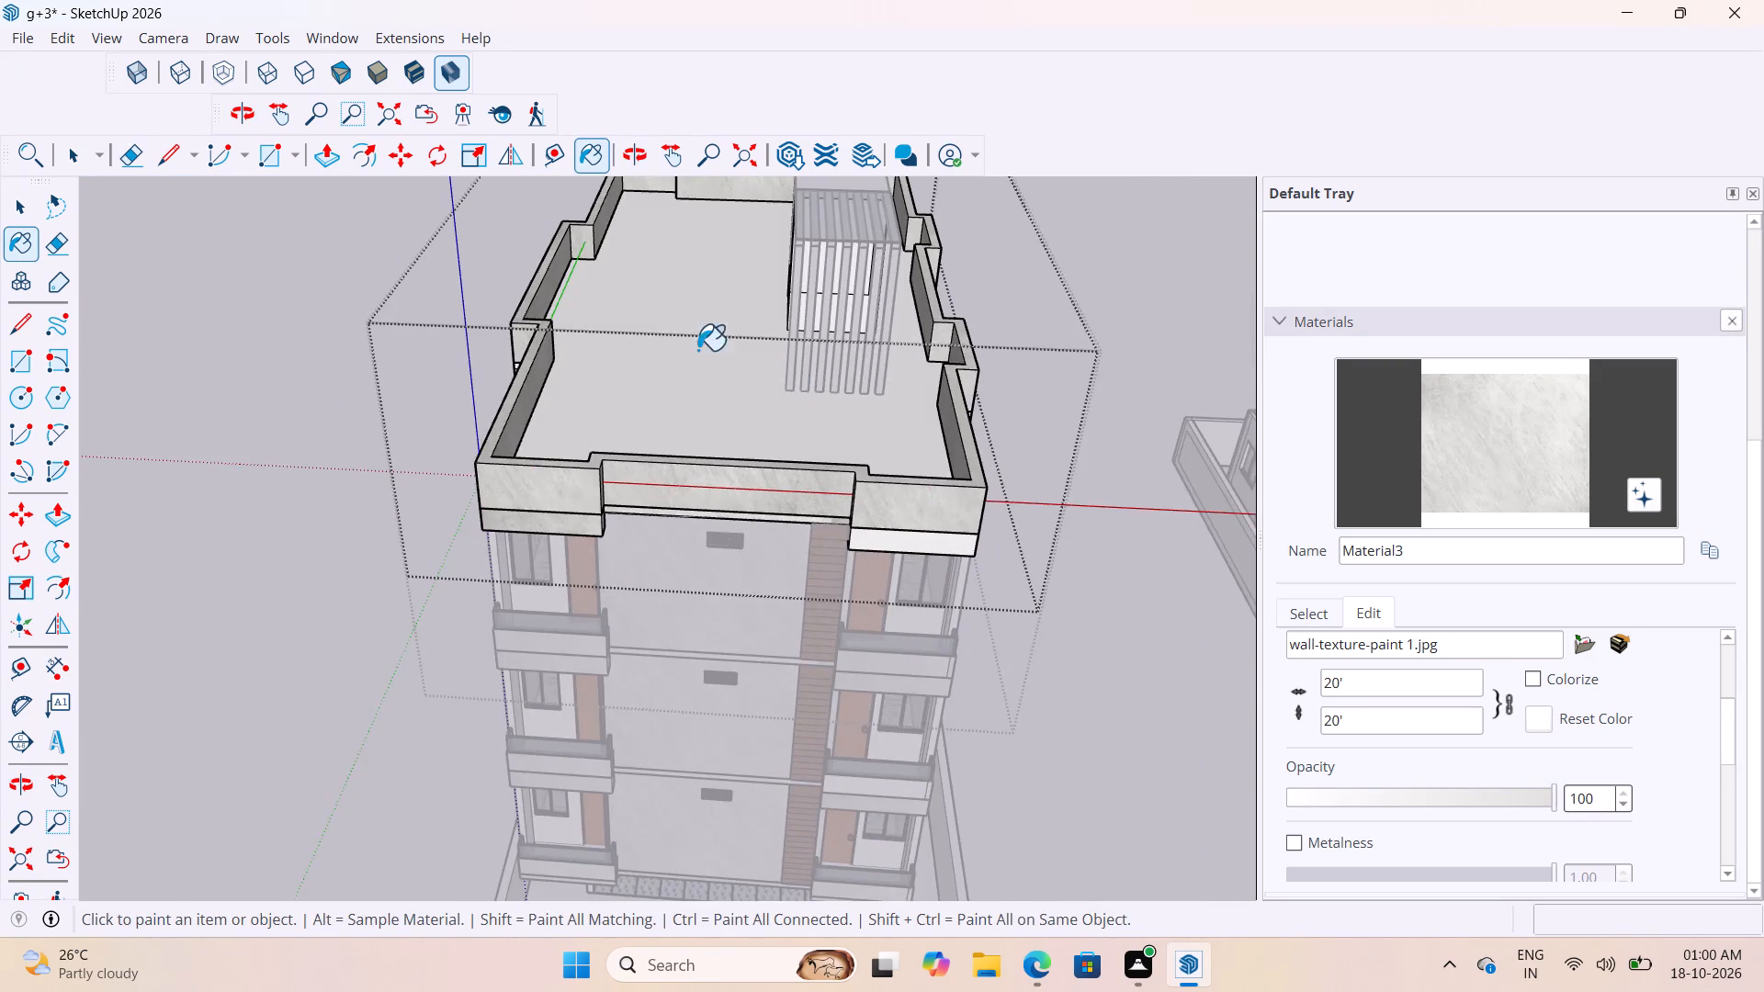
middle_click_drag(630, 337, 595, 187)
scroll(933, 464, "up", 7)
left_click(885, 414)
Paint the projecting block's lower band, the adjoining strip and the corner return face on the roof parapet's long side with Material3.
middle_click_drag(918, 422, 910, 414)
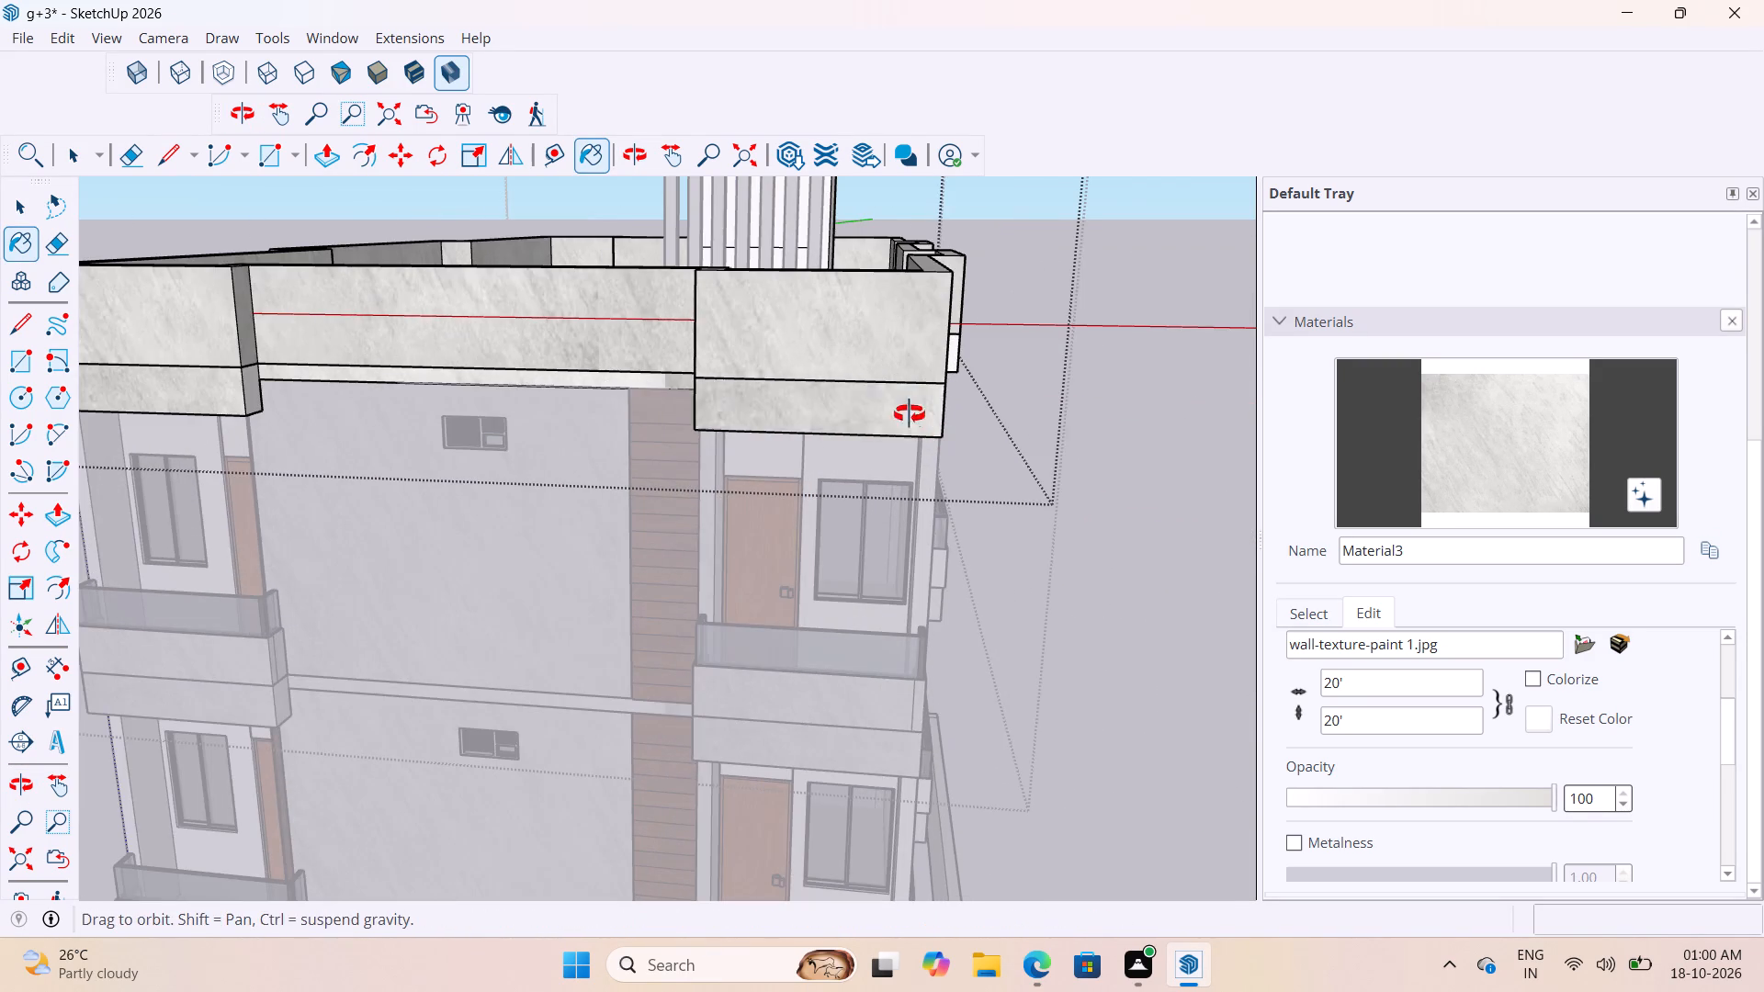
middle_click_drag(910, 414, 524, 401)
scroll(904, 380, "up", 3)
left_click(1089, 386)
scroll(833, 391, "down", 2)
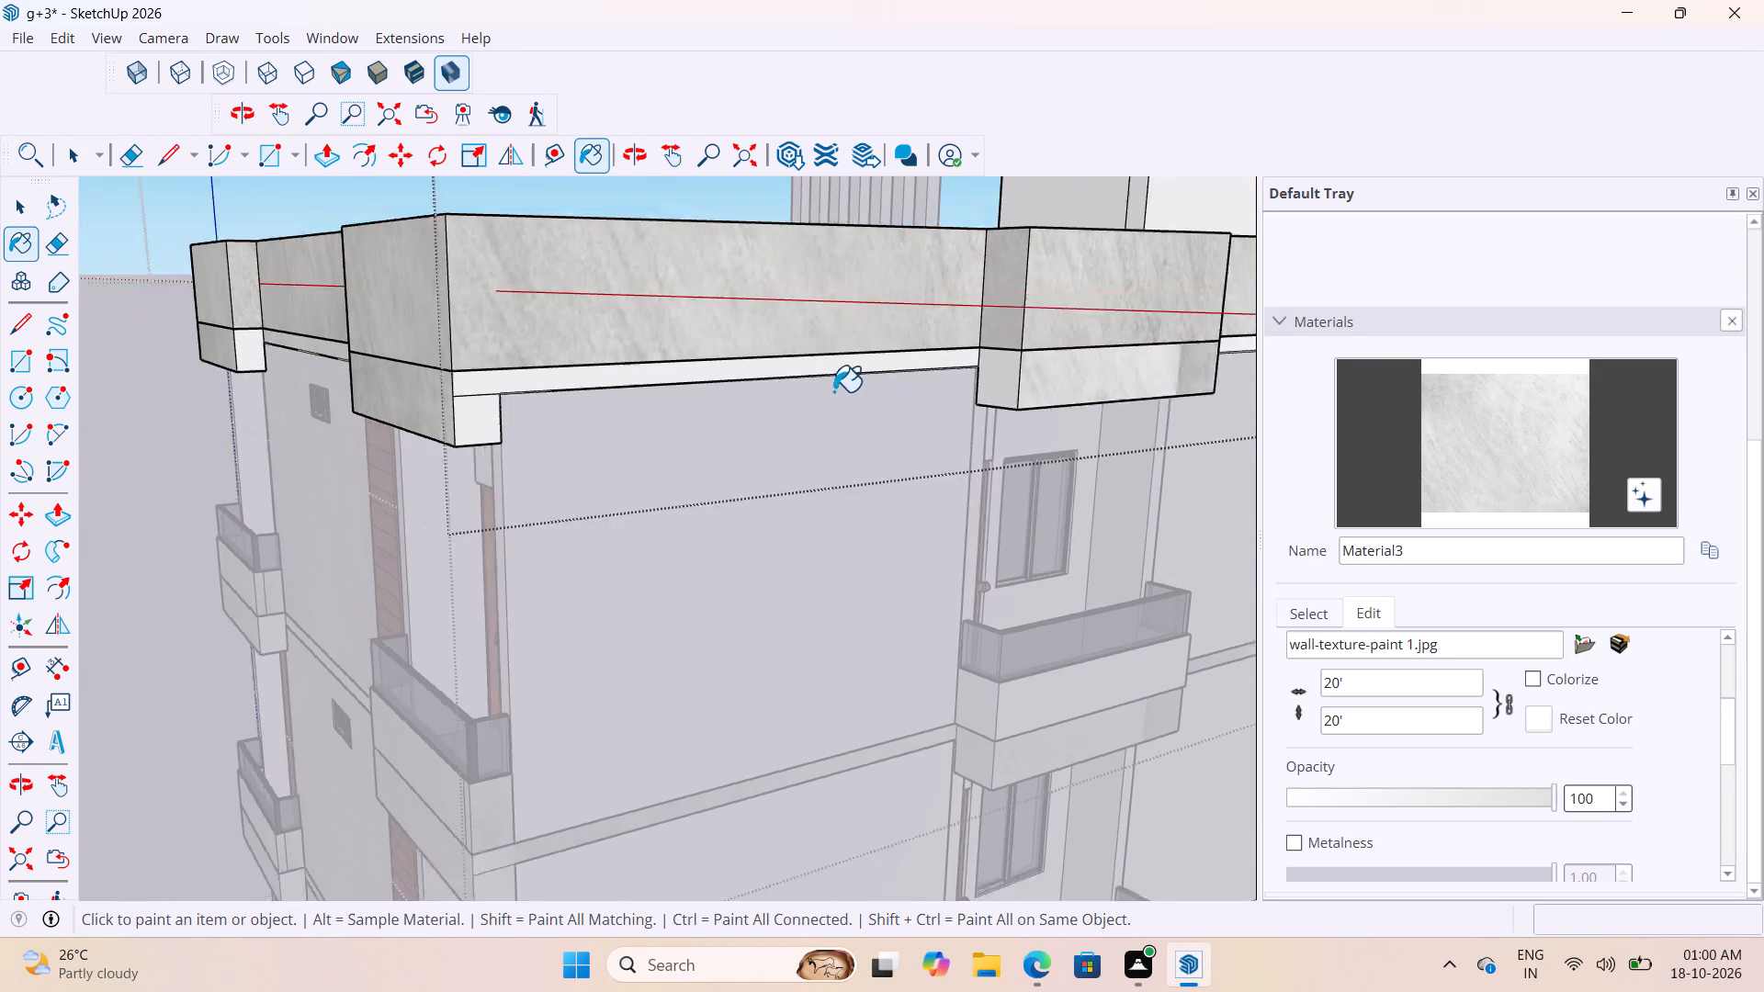
scroll(833, 391, "down", 3)
scroll(816, 388, "up", 7)
left_click(815, 355)
left_click(296, 429)
Paint the narrow strip under the front roof parapet, above the textured wall and wood cladding, with Material3.
scroll(484, 468, "down", 5)
middle_click_drag(678, 400, 1006, 375)
scroll(258, 361, "up", 6)
left_click(115, 387)
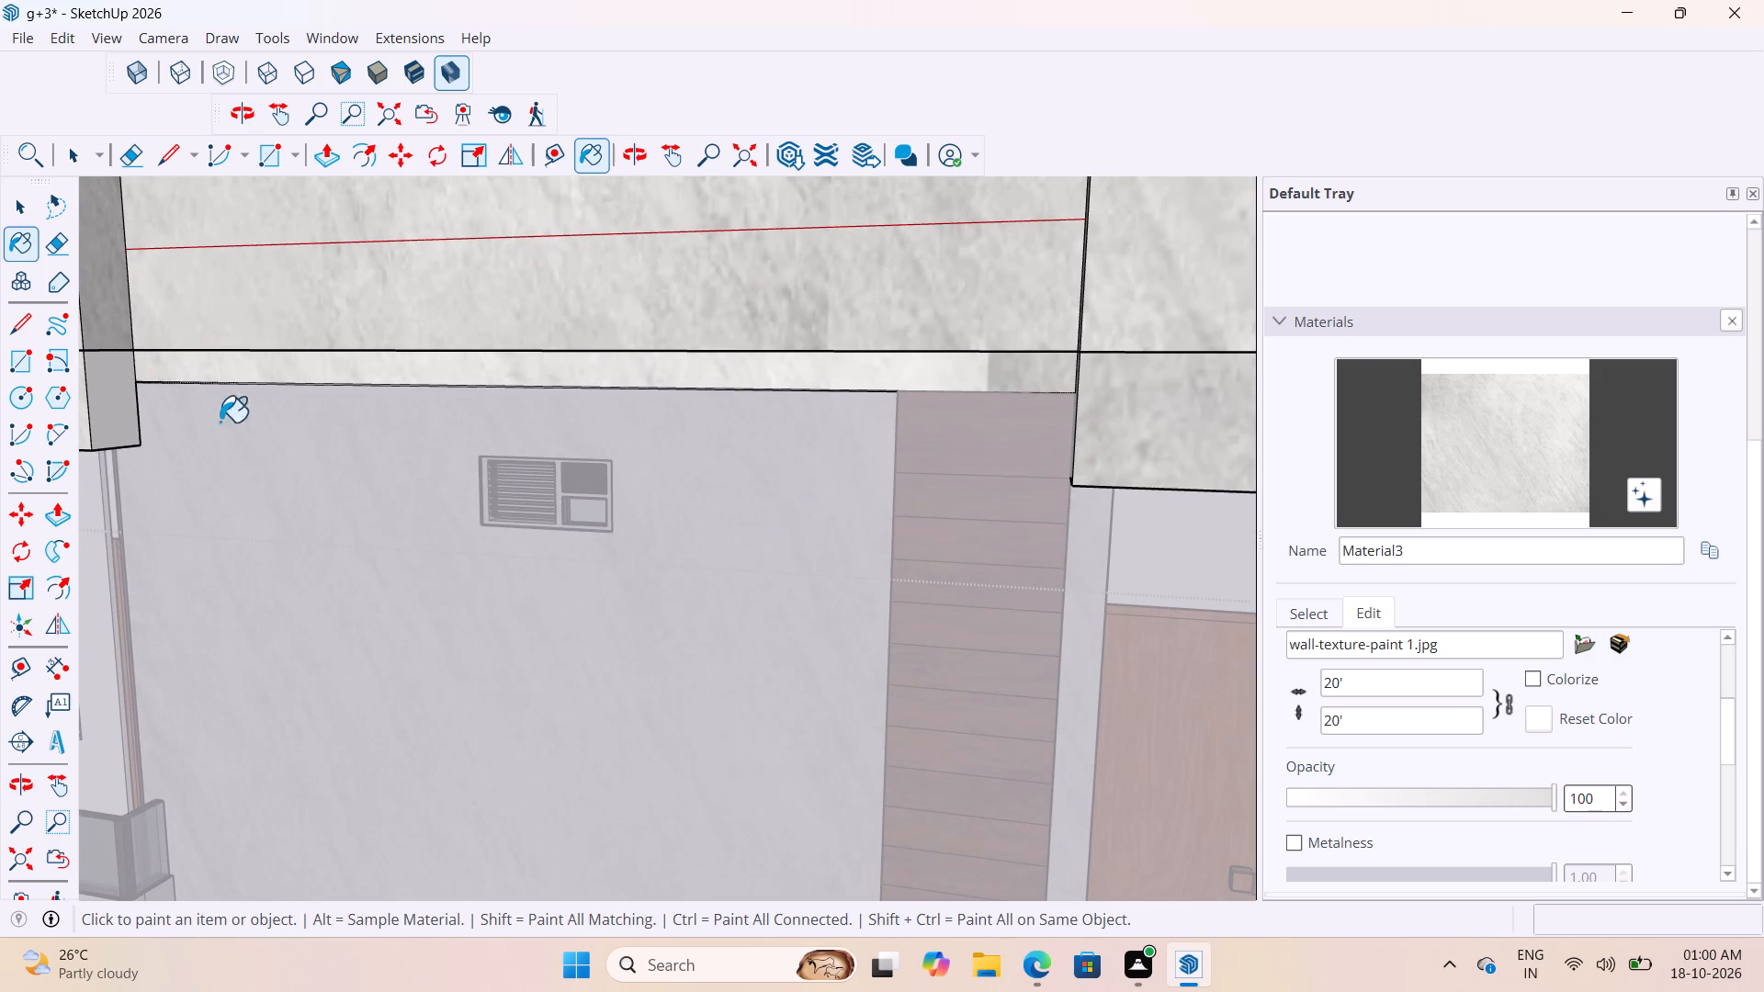
Paint the lower bands and strips of the roof parapet above the double glazed-door balconies with Material3.
scroll(867, 510, "down", 12)
middle_click_drag(640, 497, 1332, 468)
scroll(401, 425, "up", 5)
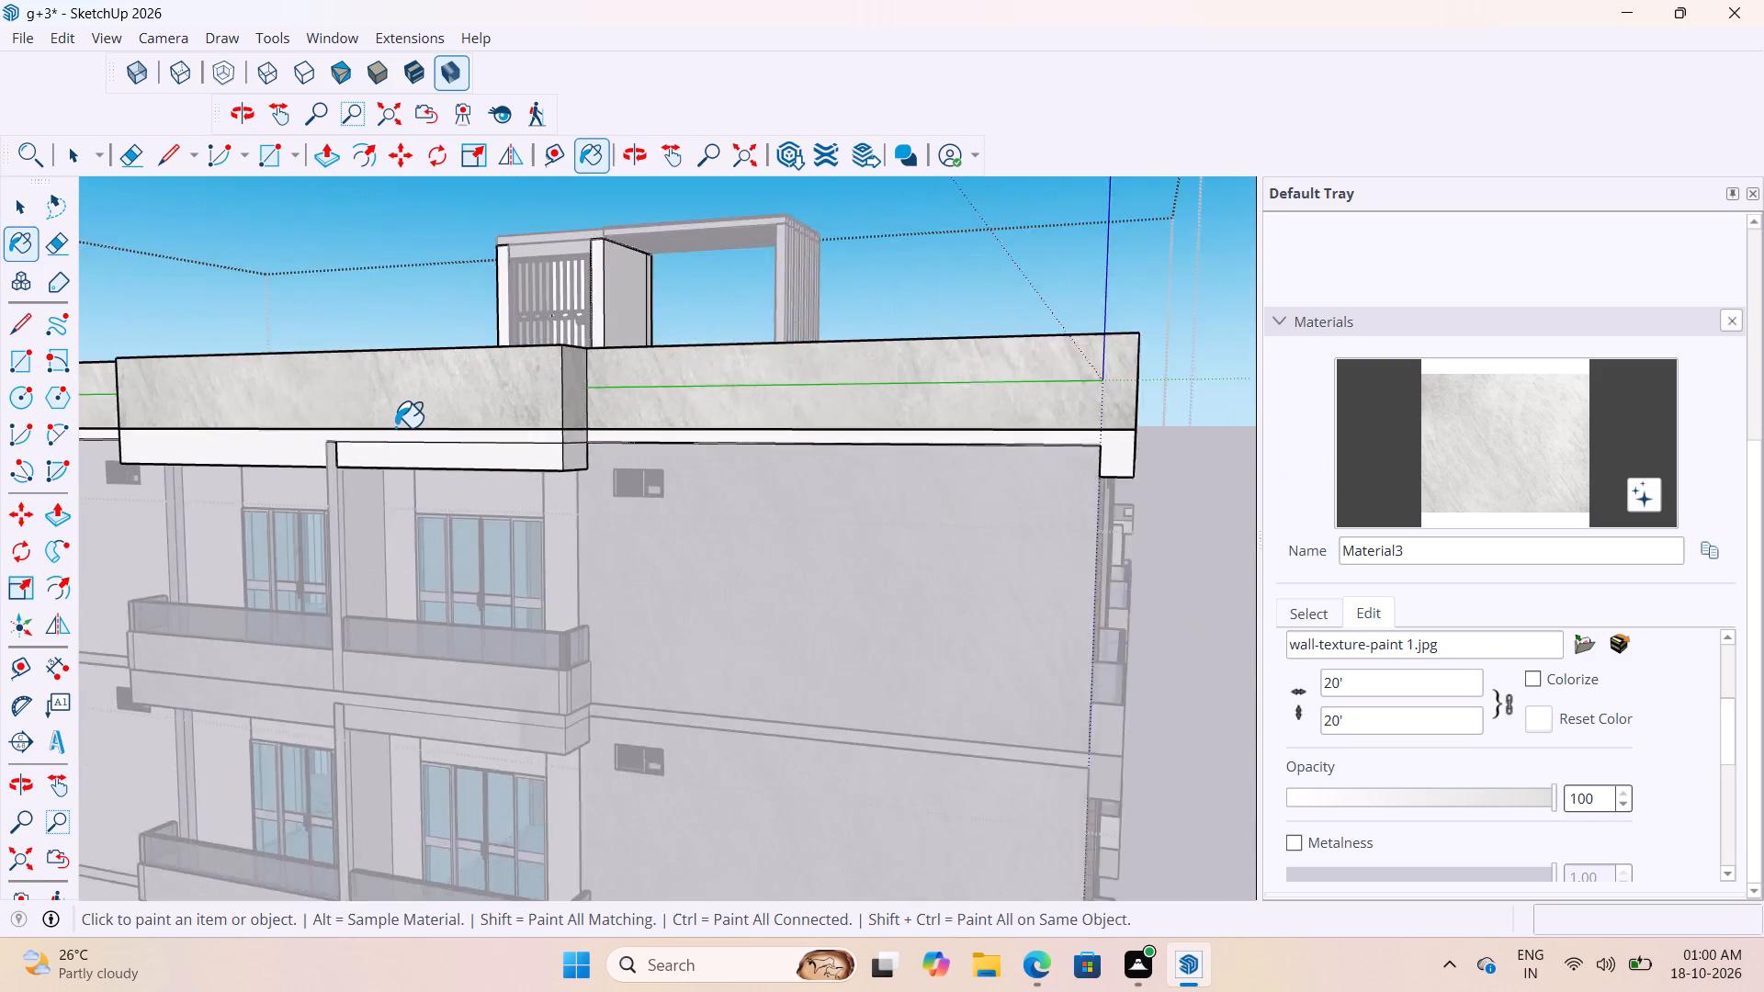
scroll(395, 427, "up", 2)
left_click(444, 470)
left_click(899, 445)
scroll(1281, 493, "down", 4)
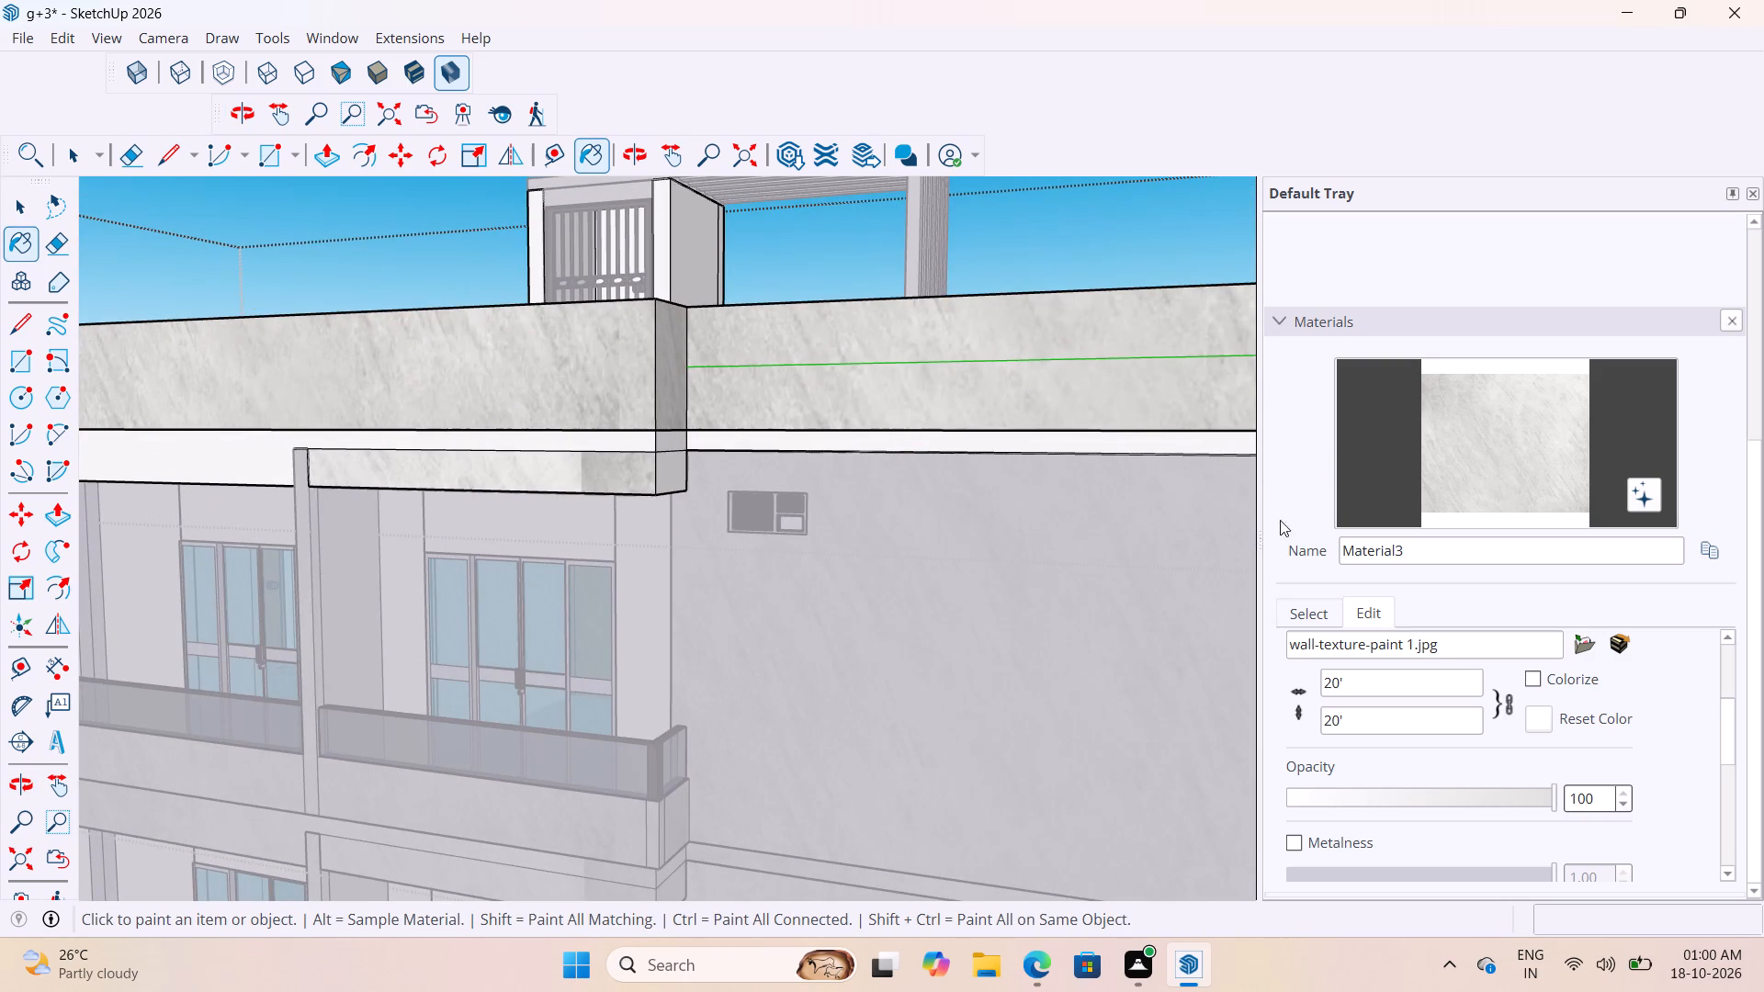
scroll(932, 439, "down", 5)
scroll(326, 446, "up", 7)
left_click(436, 457)
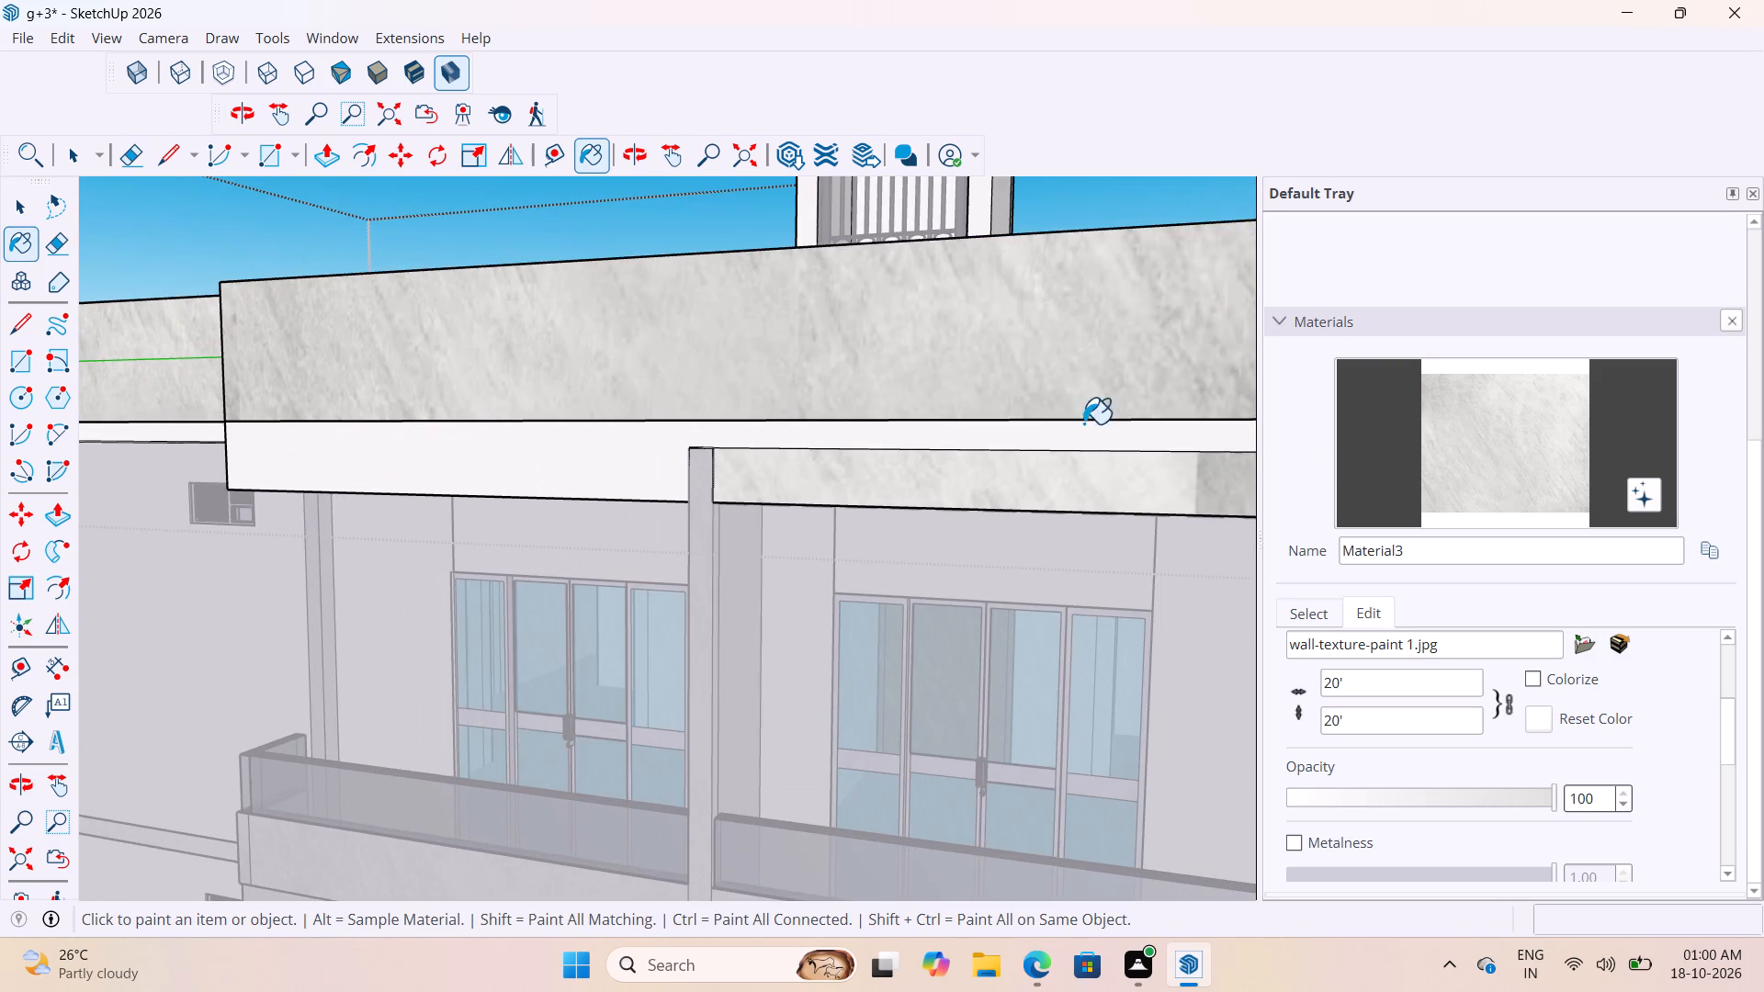
scroll(1100, 445, "down", 10)
scroll(482, 490, "up", 11)
left_click(571, 441)
Paint the rear roof parapet's corner-block bands, connecting strip and return faces with Material3.
scroll(1166, 524, "down", 5)
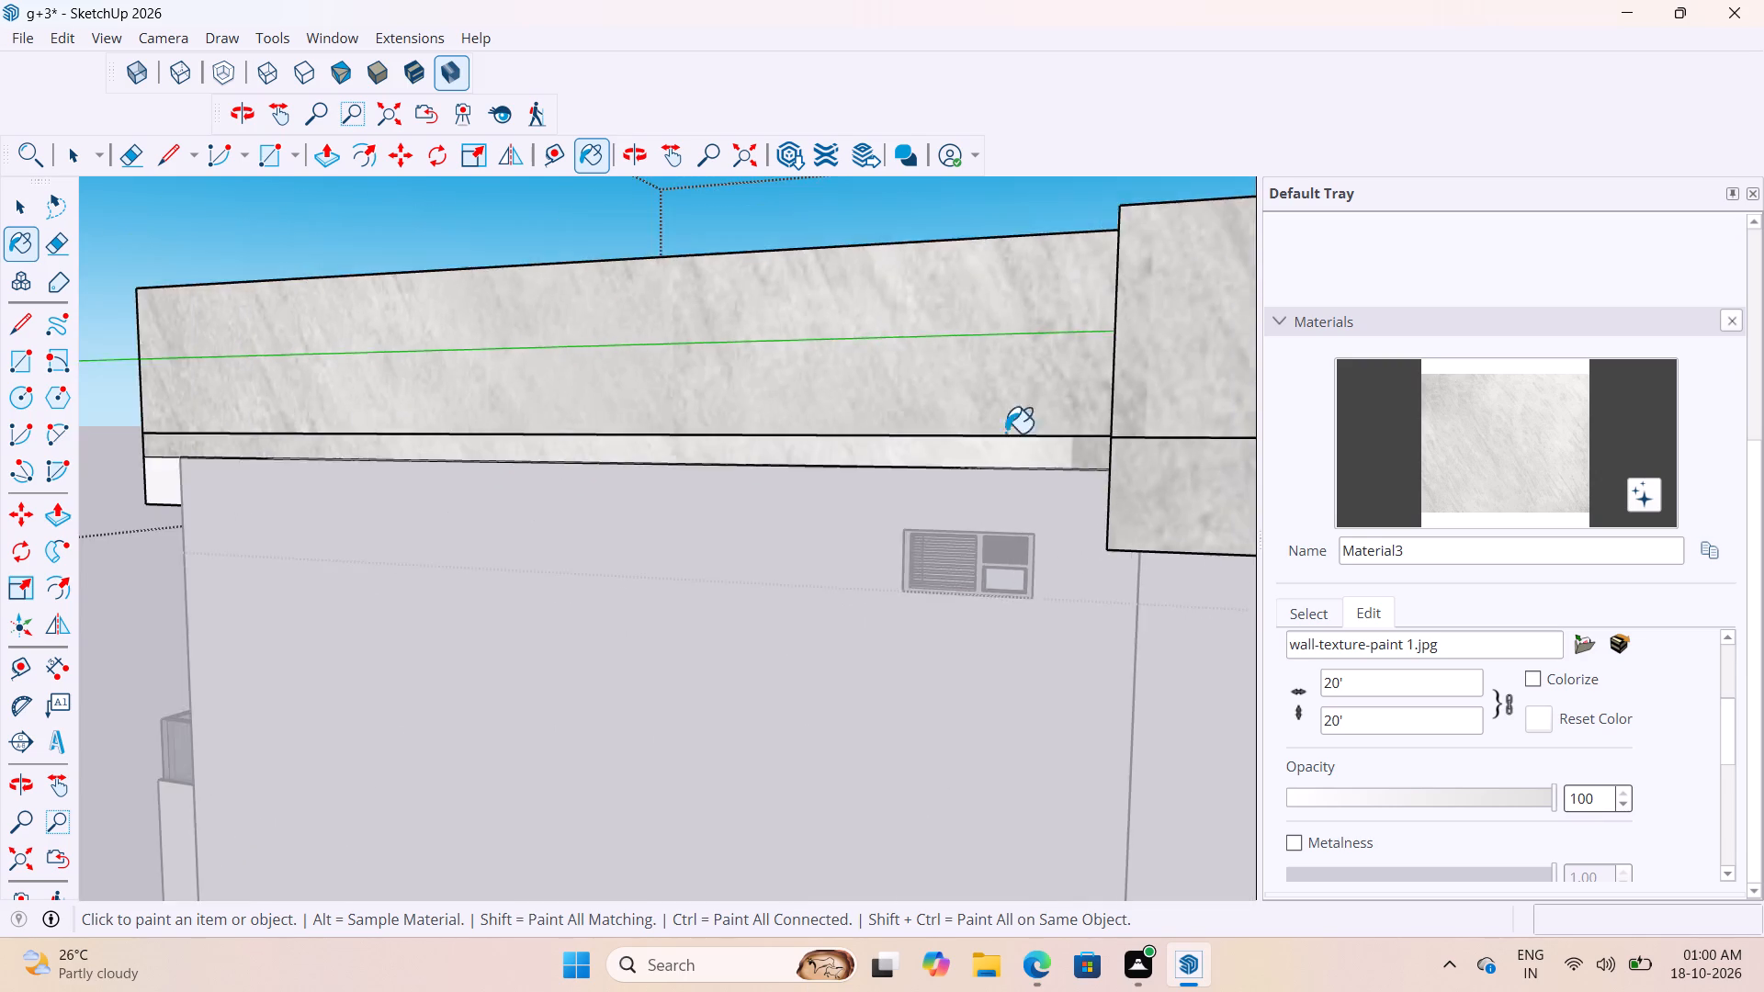
scroll(1005, 433, "down", 5)
middle_click_drag(368, 475, 1059, 482)
scroll(628, 441, "up", 2)
left_click(658, 448)
scroll(939, 489, "down", 5)
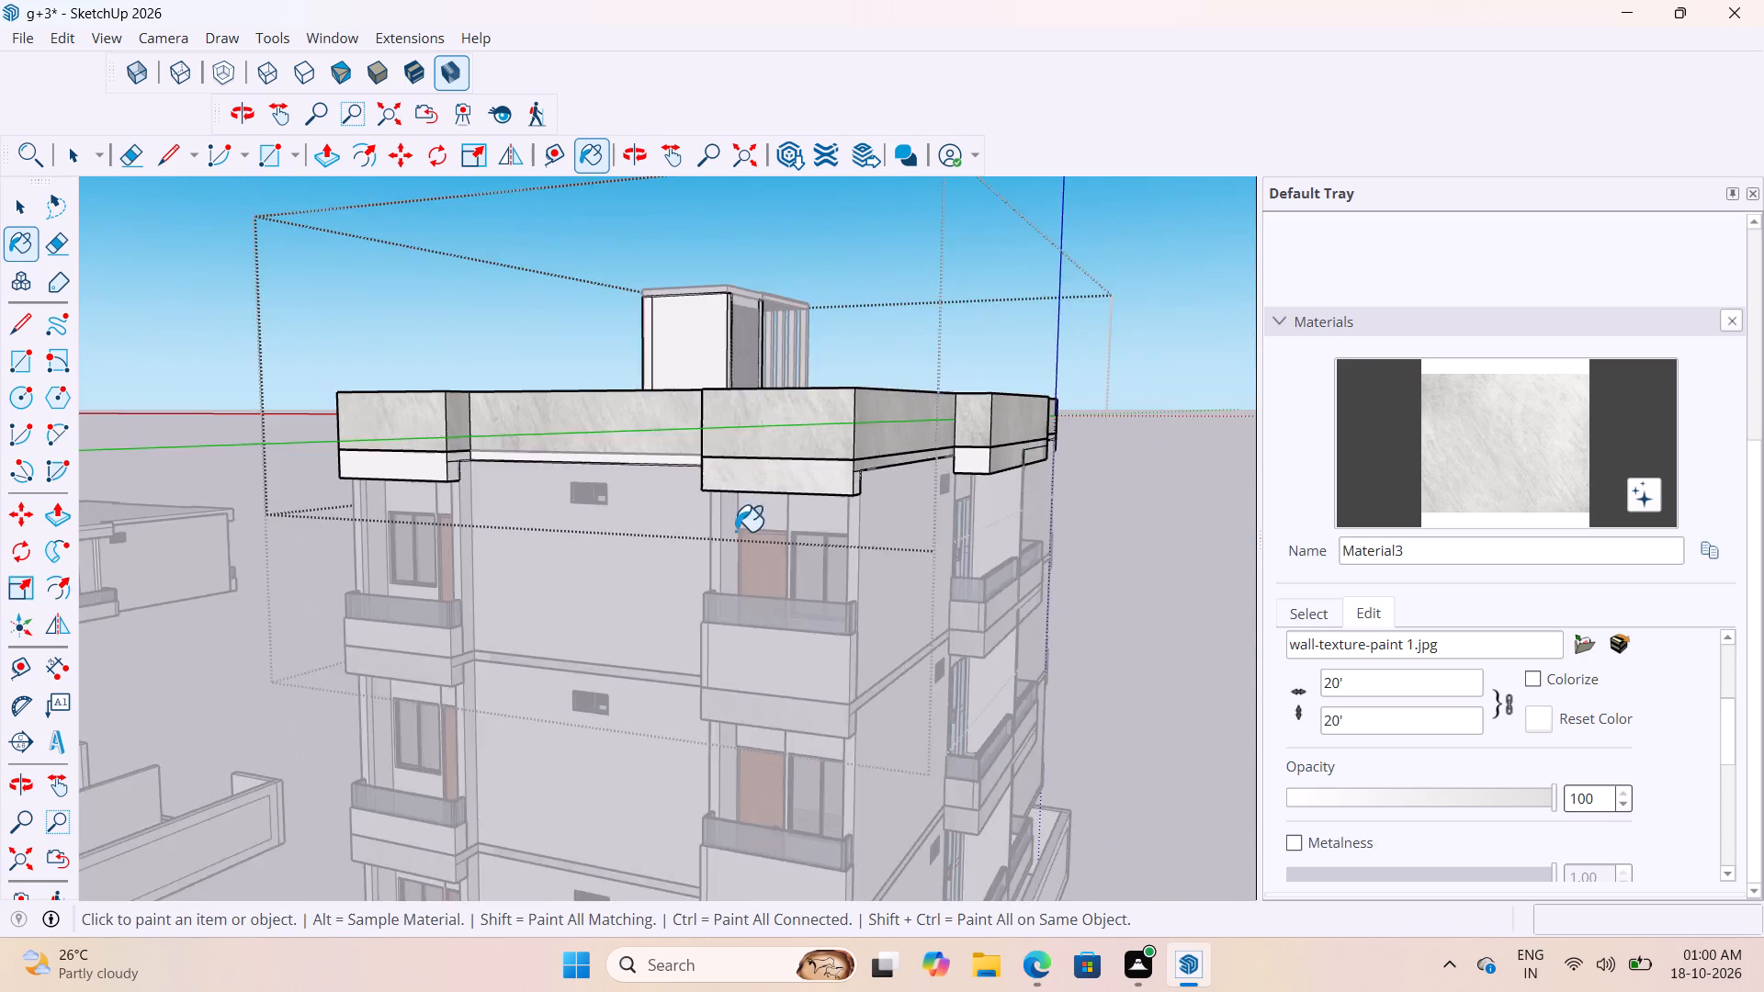
scroll(412, 499, "up", 12)
left_click(450, 443)
scroll(724, 410, "up", 4)
left_click(728, 406)
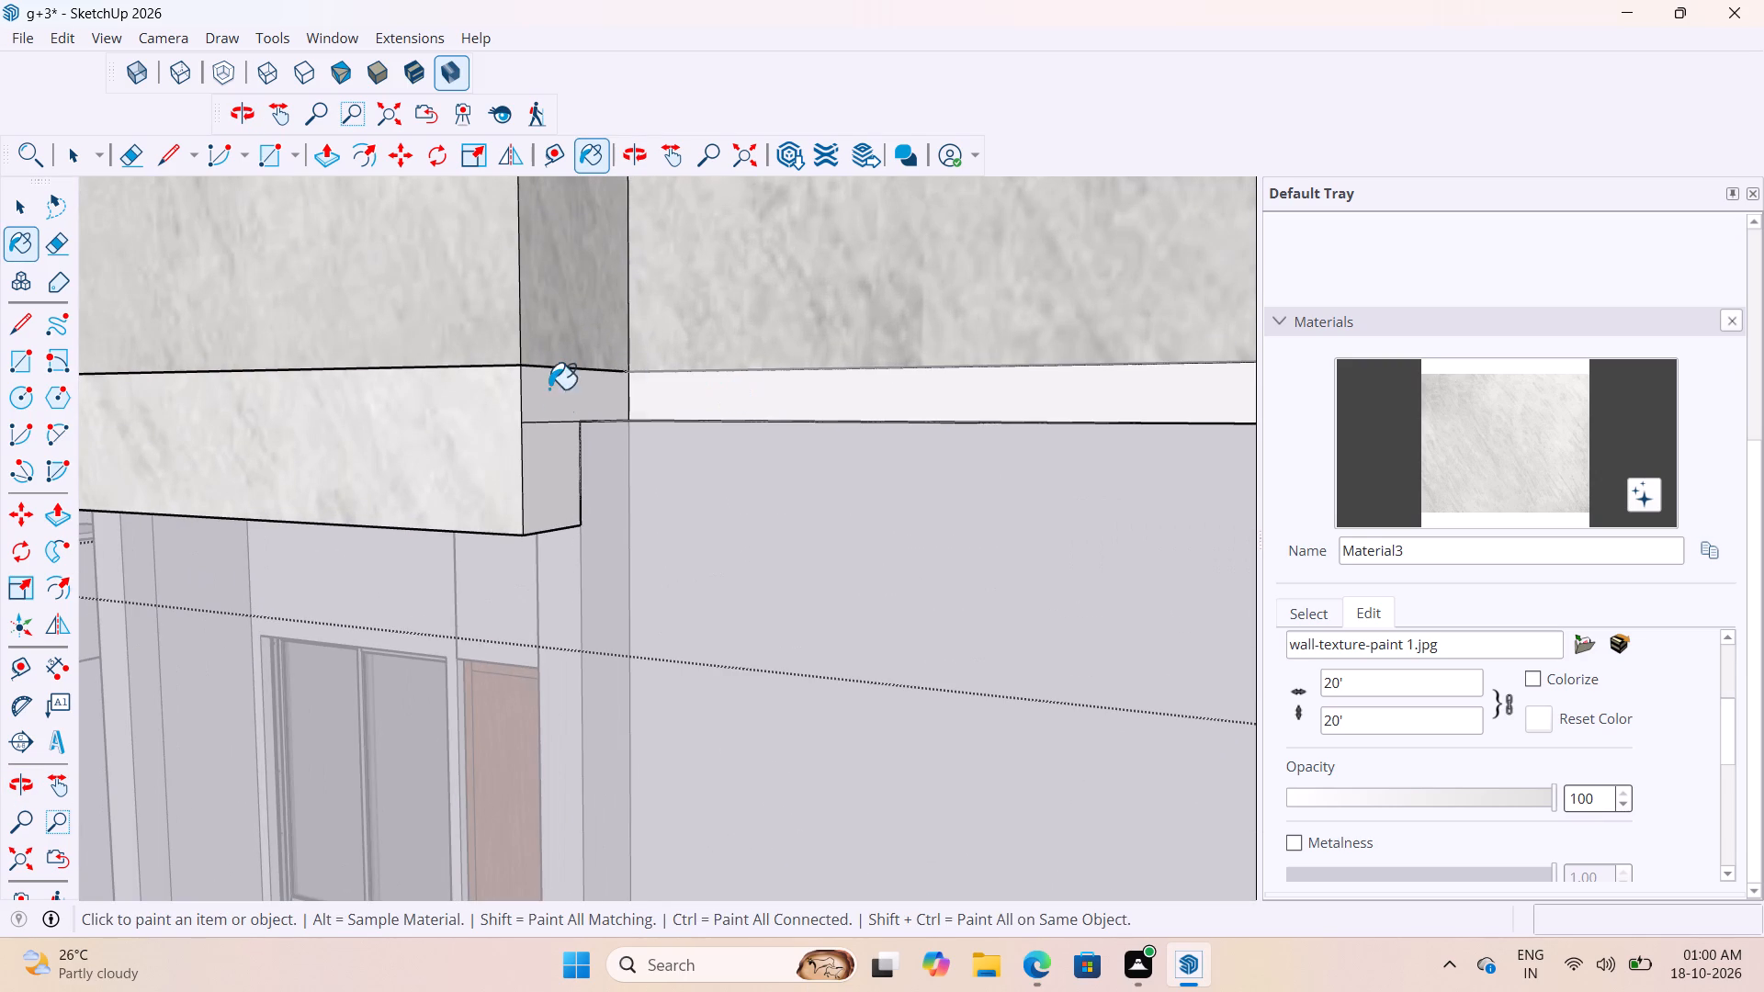
left_click(548, 389)
left_click(548, 496)
scroll(838, 532, "down", 18)
Paint the remaining block band, return faces and connecting strip on the roof parapet's other long side with Material3.
middle_click_drag(639, 517, 684, 528)
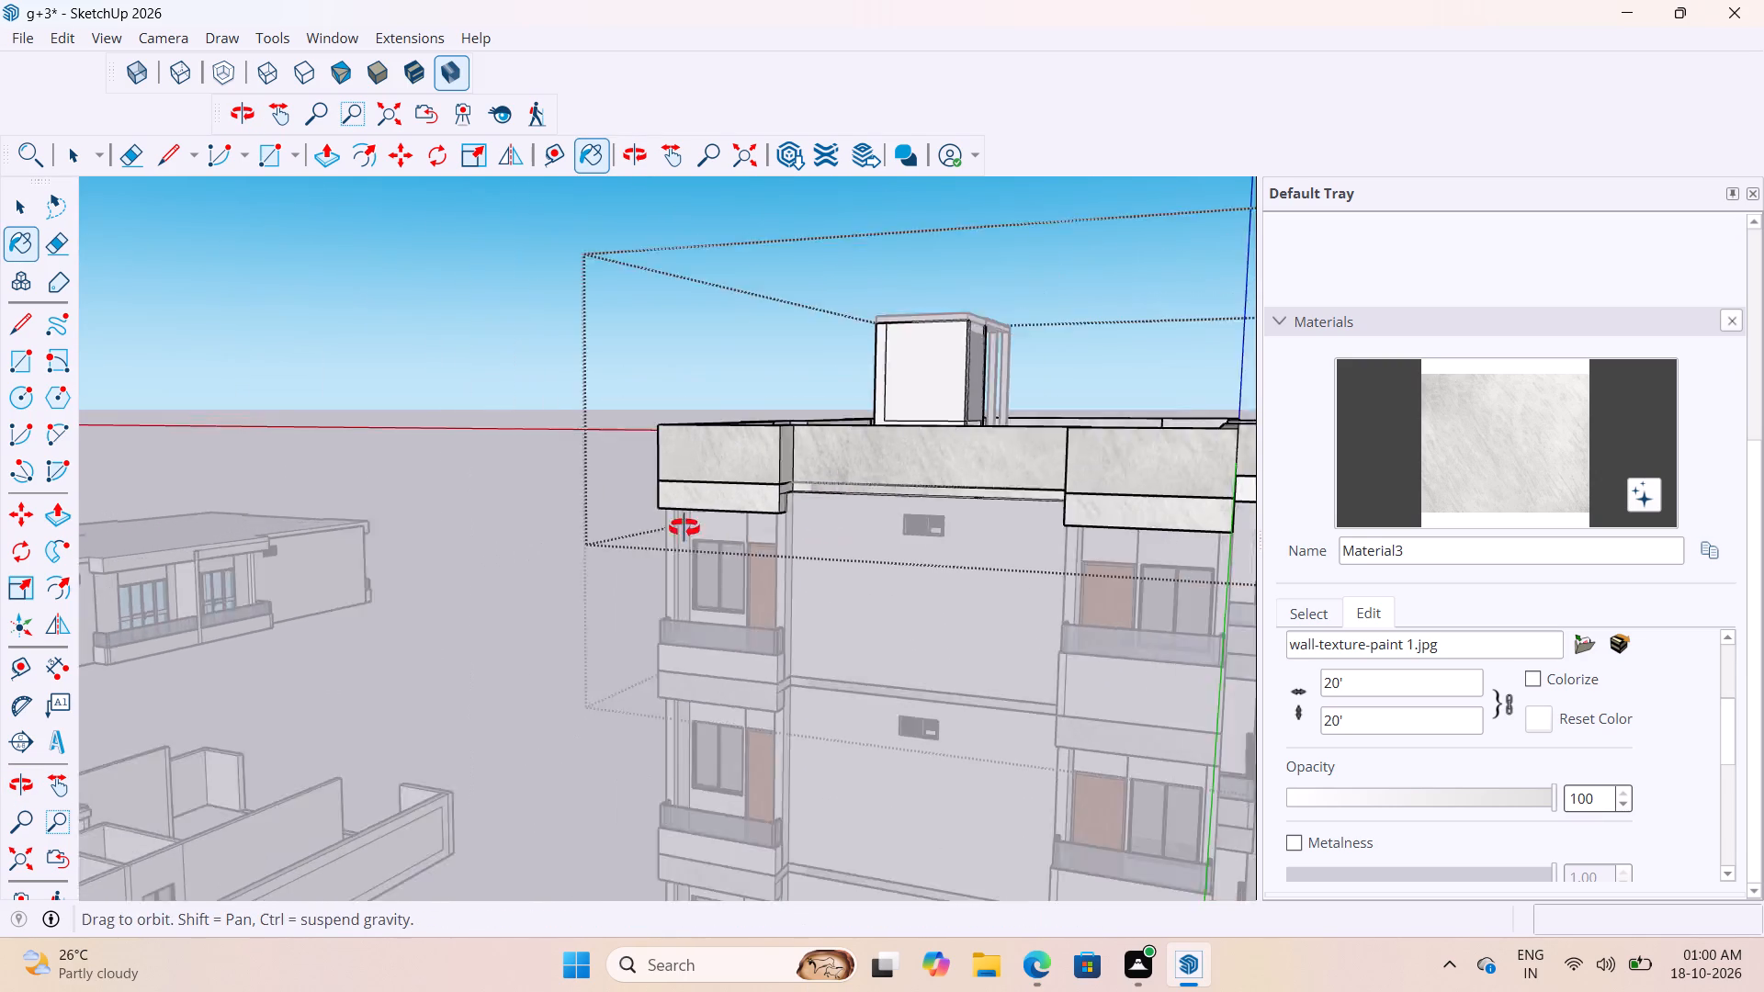
middle_click_drag(684, 528, 1136, 549)
scroll(1052, 445, "up", 11)
left_click(989, 445)
scroll(1069, 468, "up", 2)
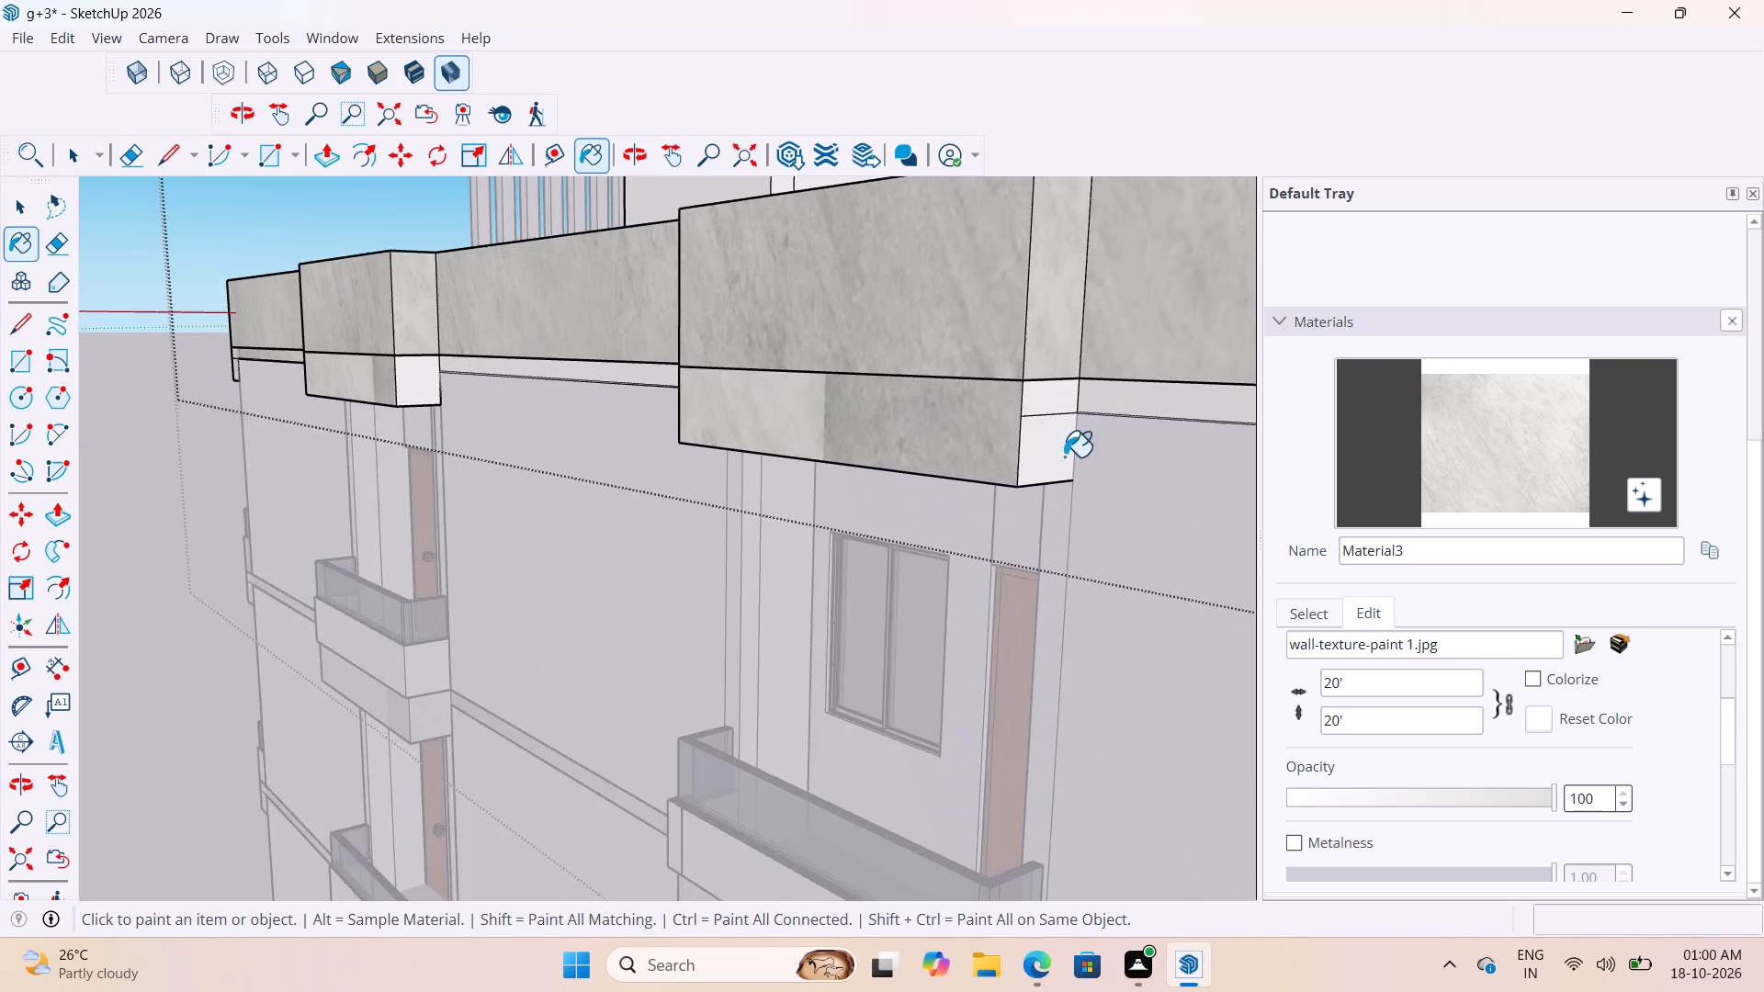
scroll(1064, 457, "up", 6)
left_click(1041, 391)
left_click(1040, 445)
middle_click_drag(827, 413, 1138, 392)
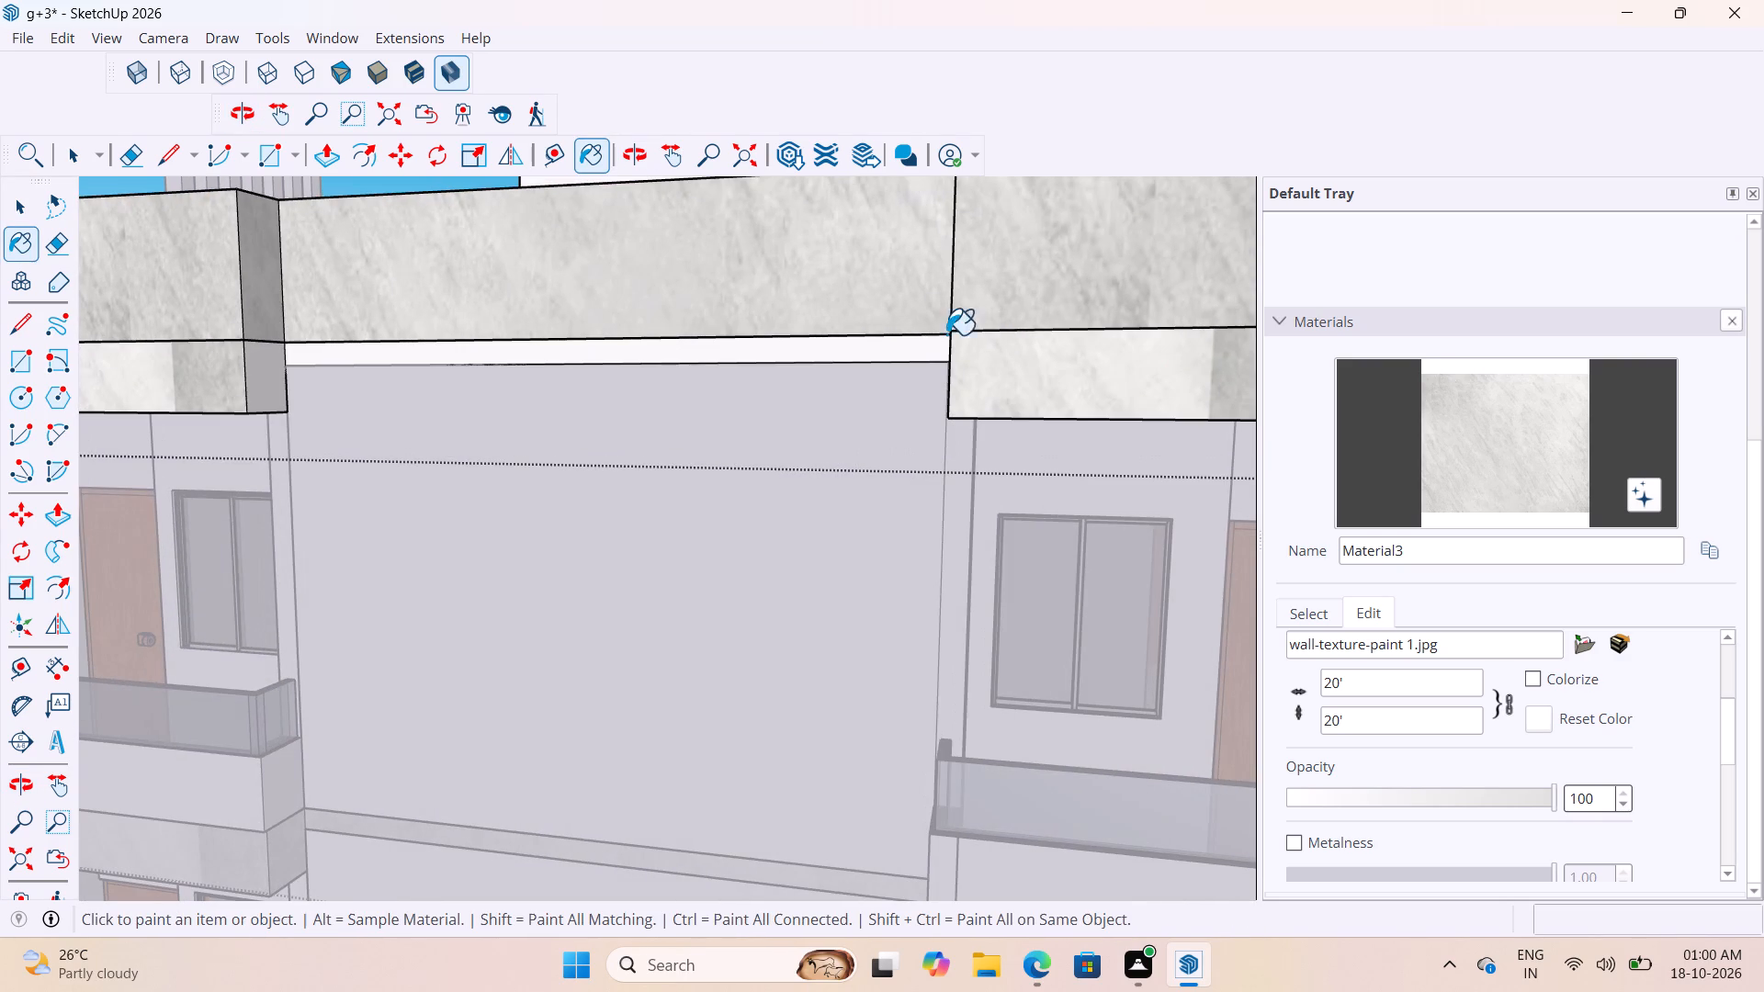
left_click(903, 341)
scroll(1232, 427, "down", 11)
scroll(641, 461, "up", 11)
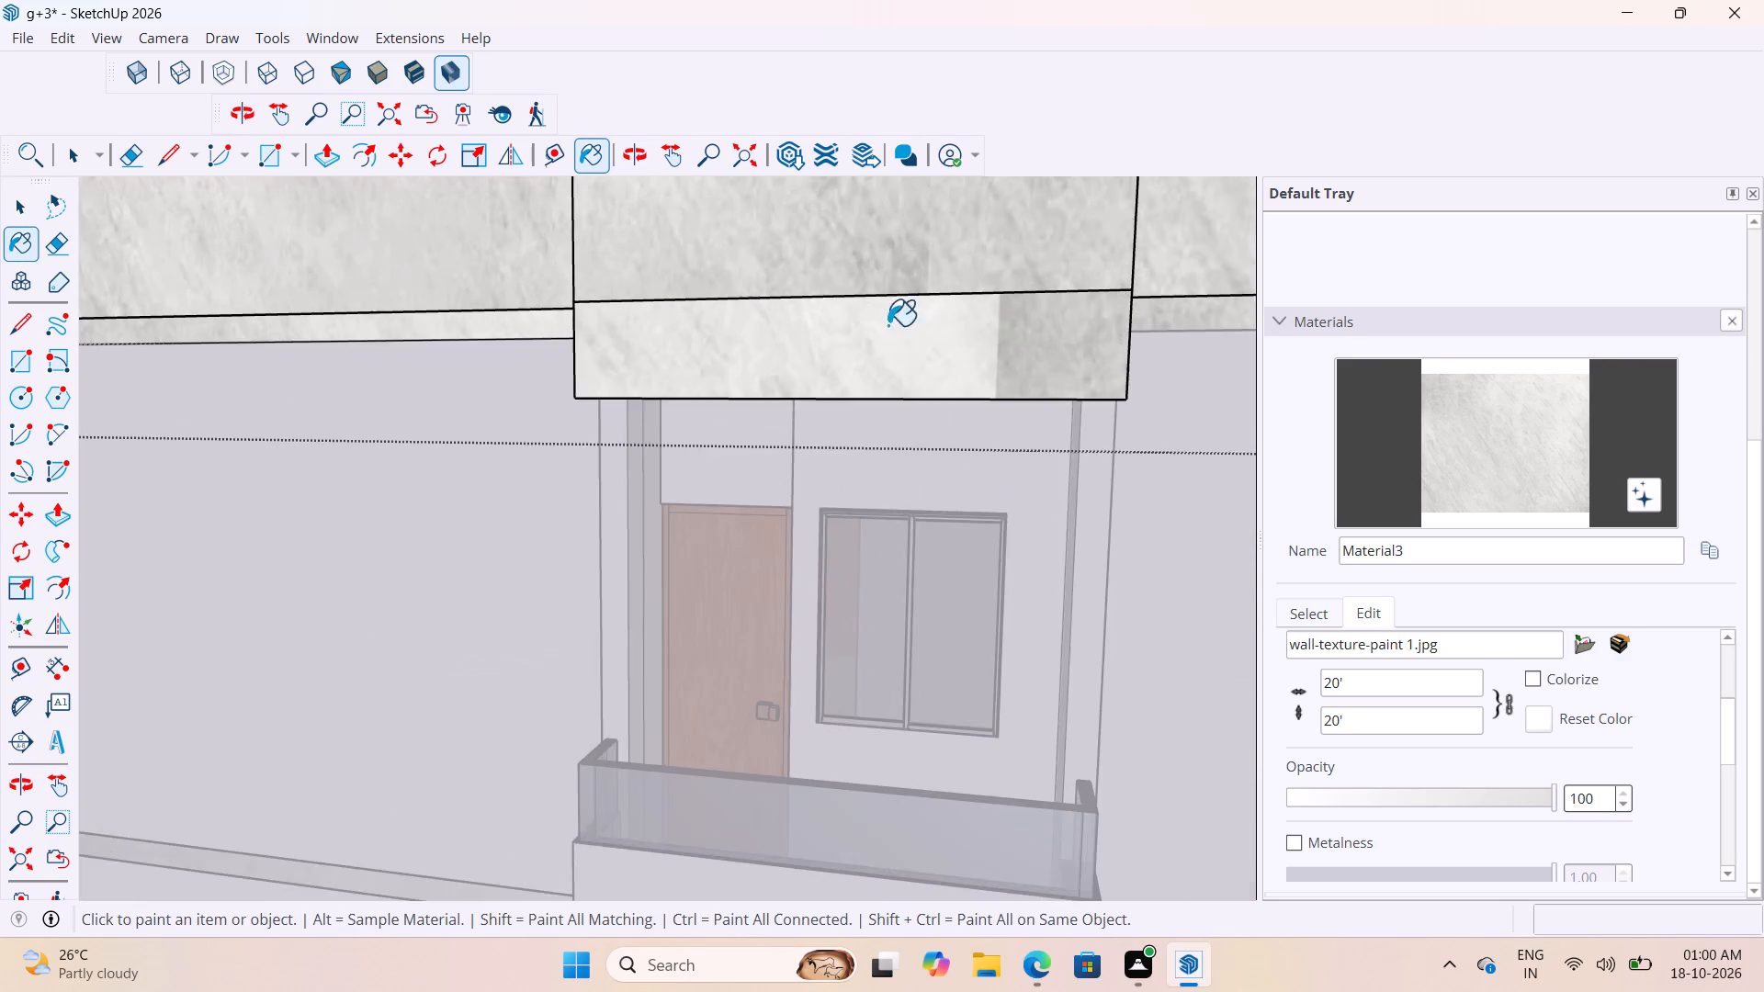
scroll(888, 325, "up", 1)
scroll(1216, 365, "down", 11)
scroll(427, 396, "up", 2)
scroll(464, 393, "down", 4)
Close the roof parapet group and return to the whole model.
middle_click_drag(398, 426, 988, 455)
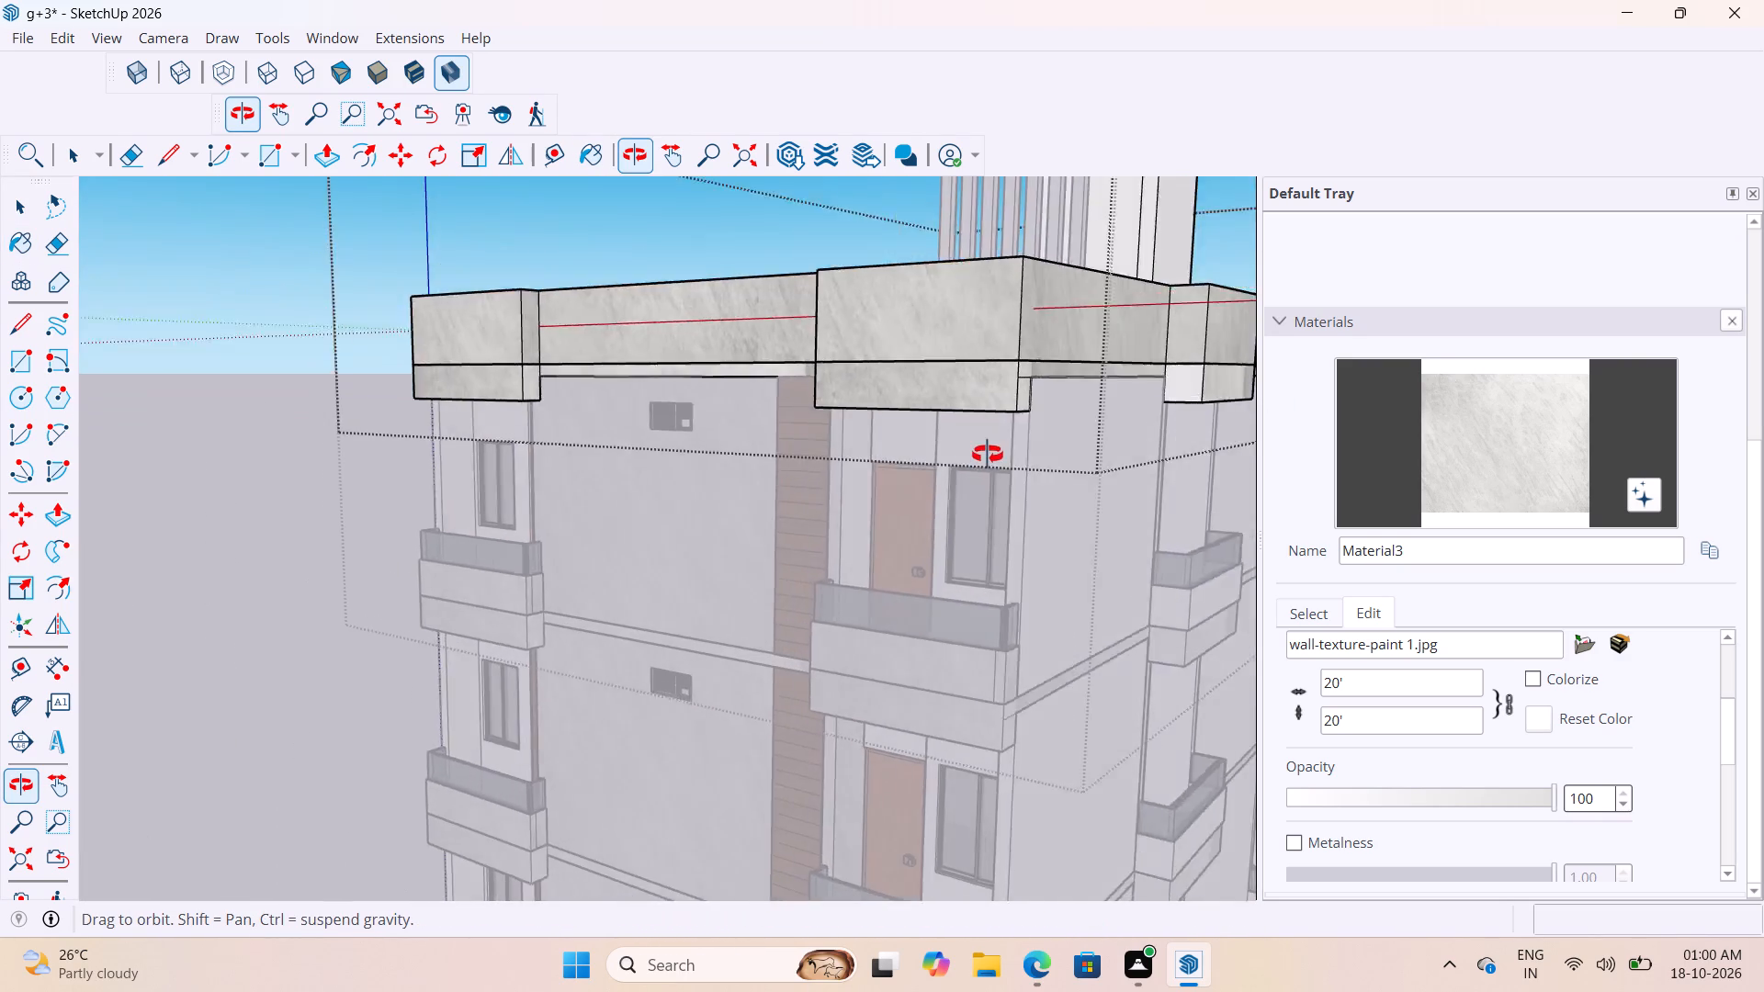
middle_click_drag(988, 455, 96, 468)
scroll(204, 410, "down", 11)
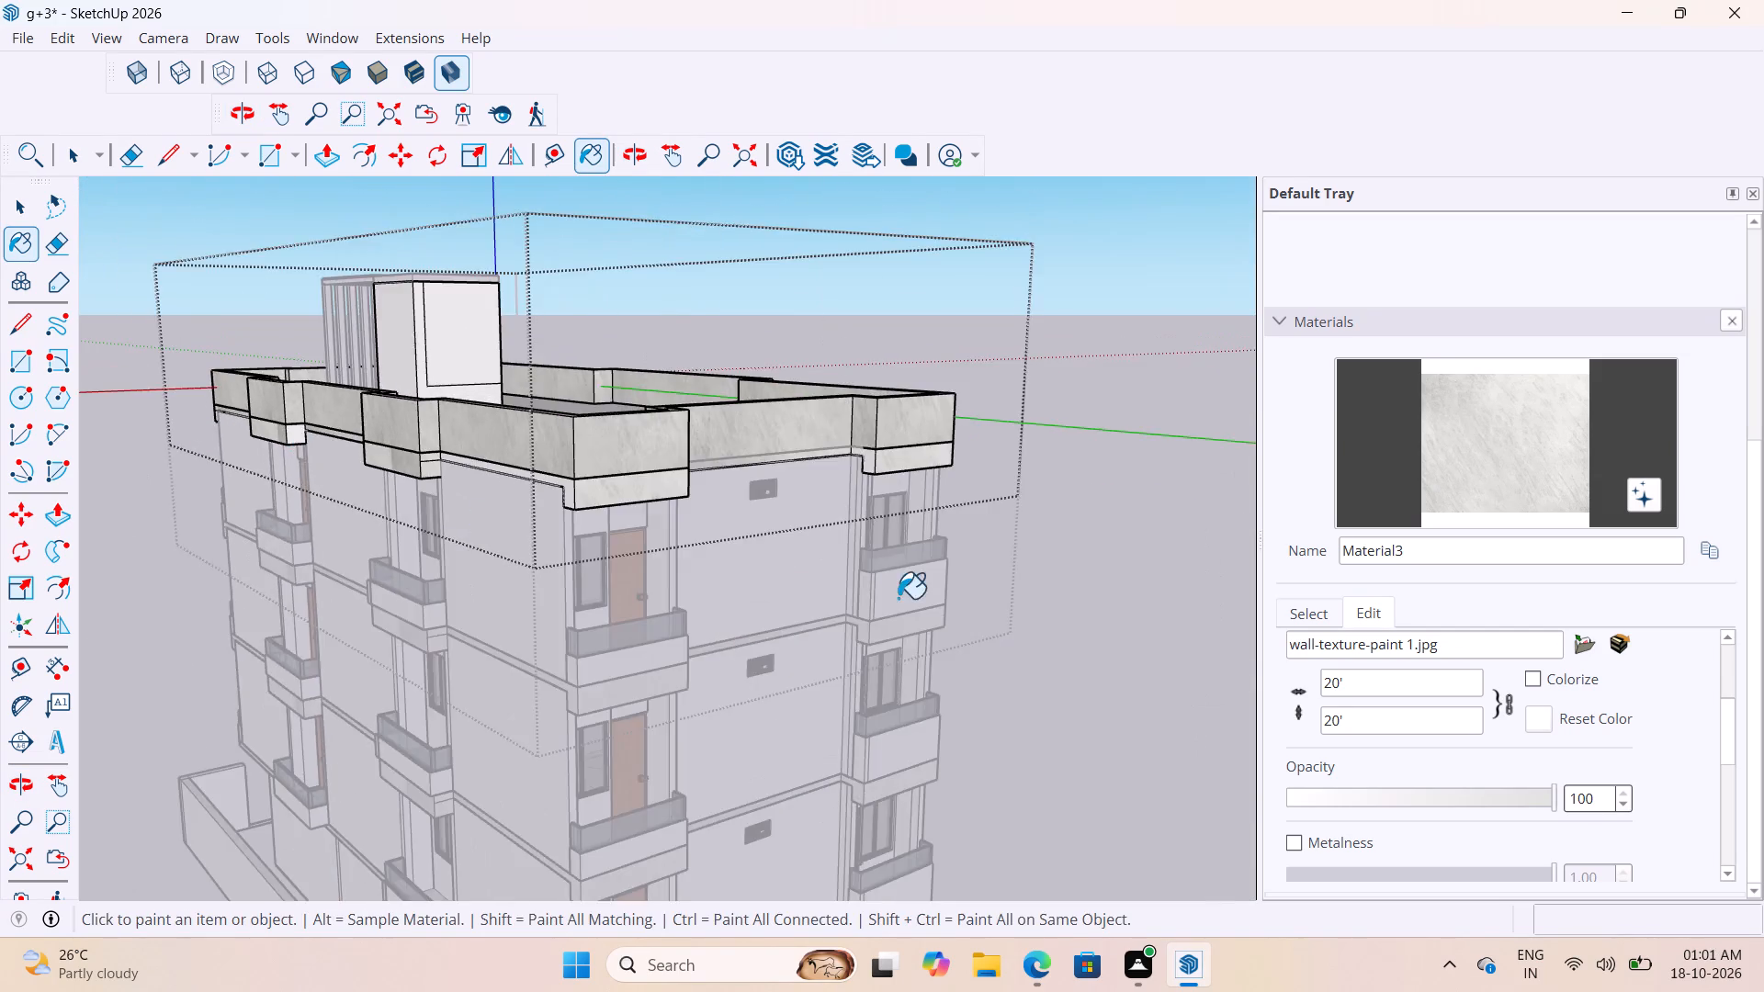
middle_click_drag(877, 600, 515, 658)
scroll(797, 610, "down", 1)
key("space")
key("space")
left_click(883, 620)
left_click(869, 616)
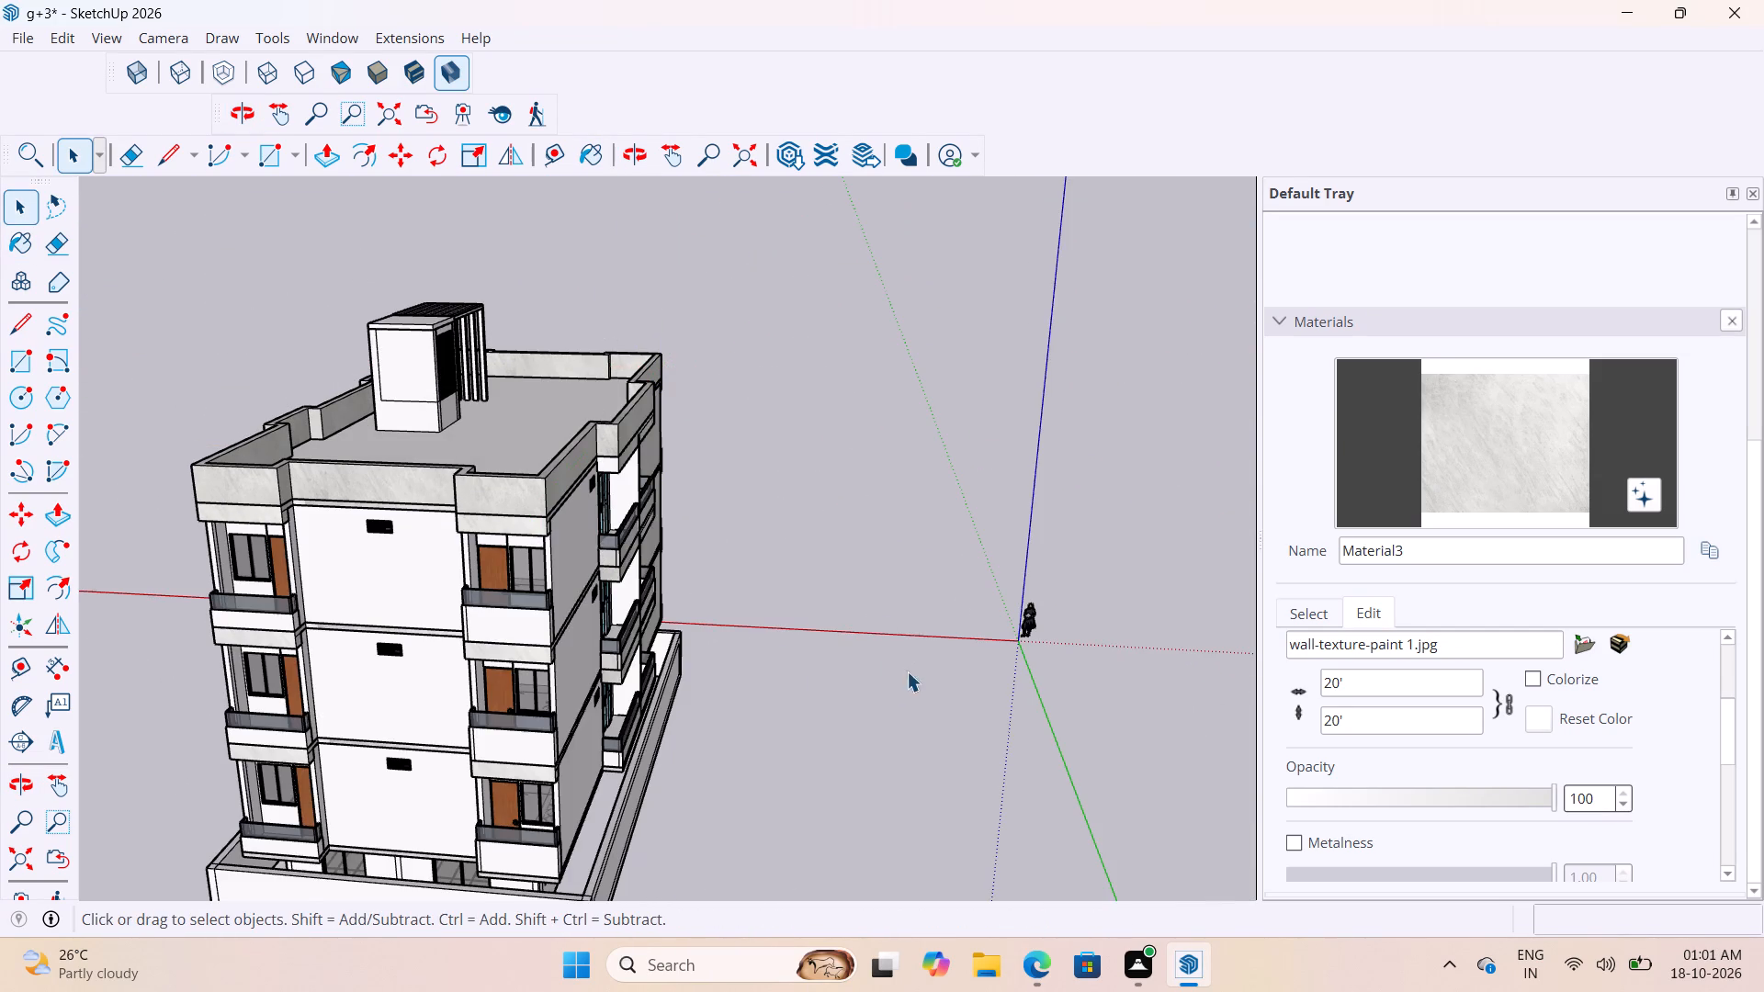
Examine the building's facades and roof parapet from several sides to check the wall texture coverage.
middle_click_drag(902, 671, 55, 817)
middle_click_drag(988, 590, 615, 522)
scroll(452, 284, "up", 9)
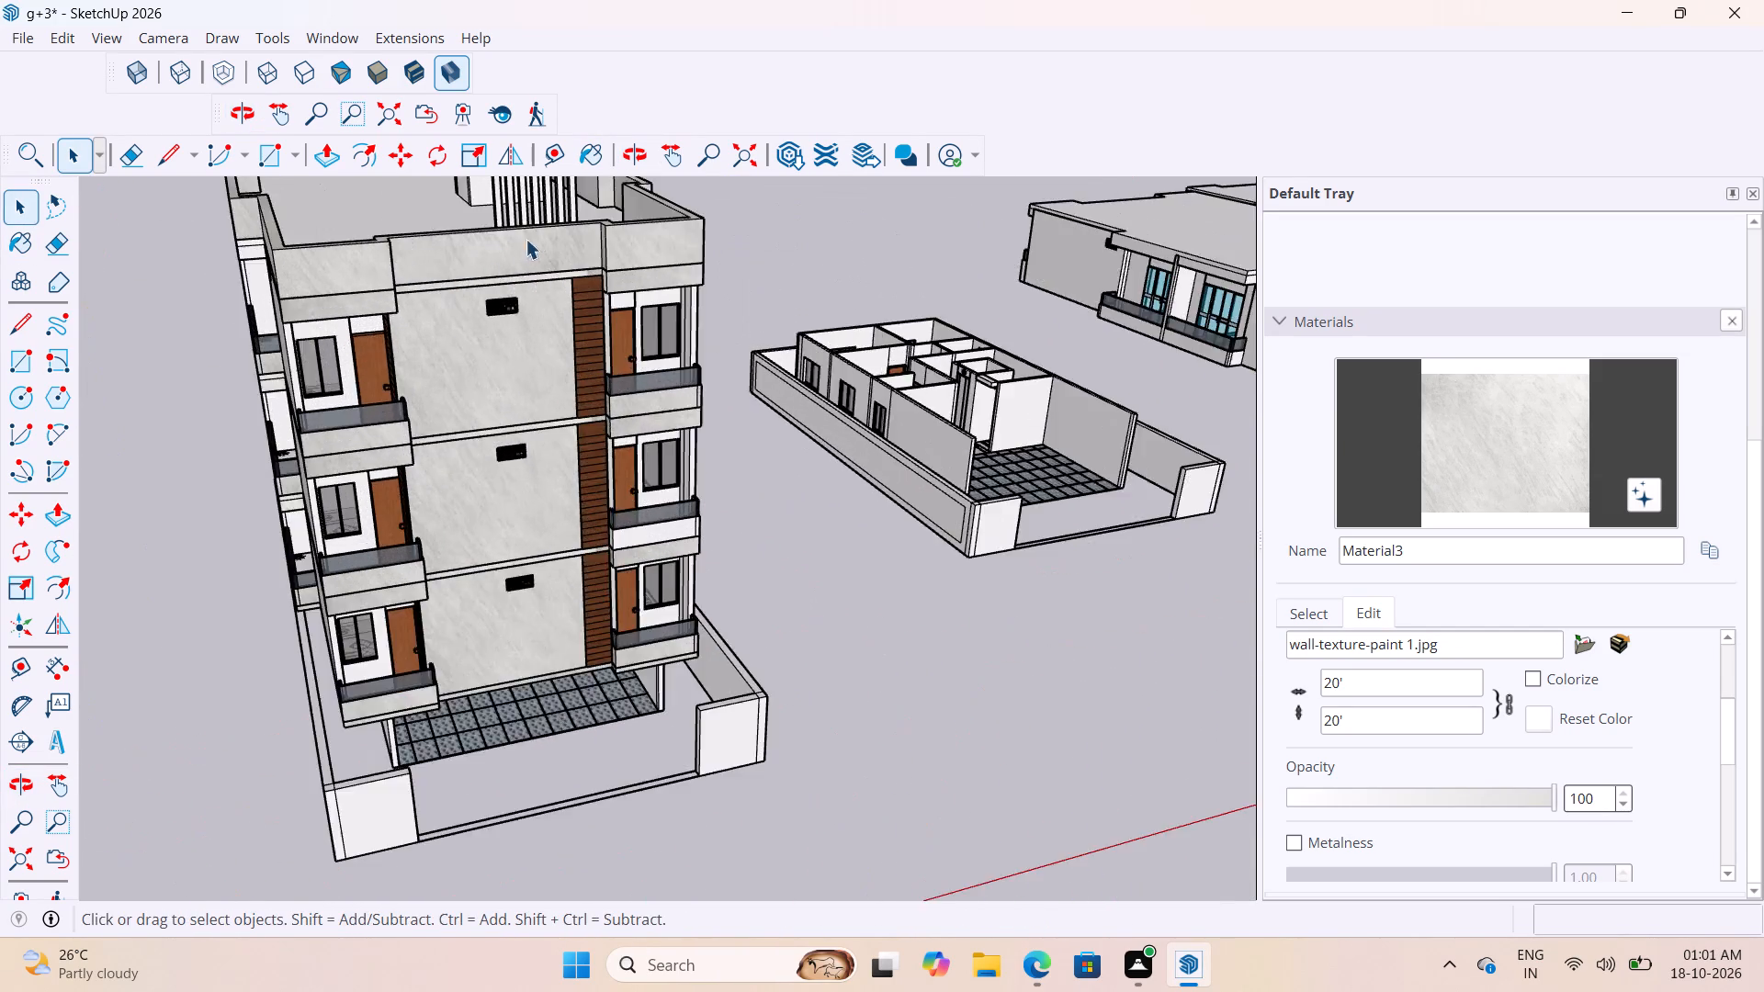
scroll(526, 239, "up", 3)
middle_click_drag(617, 292, 450, 355)
scroll(621, 388, "down", 8)
middle_click_drag(676, 663, 675, 590)
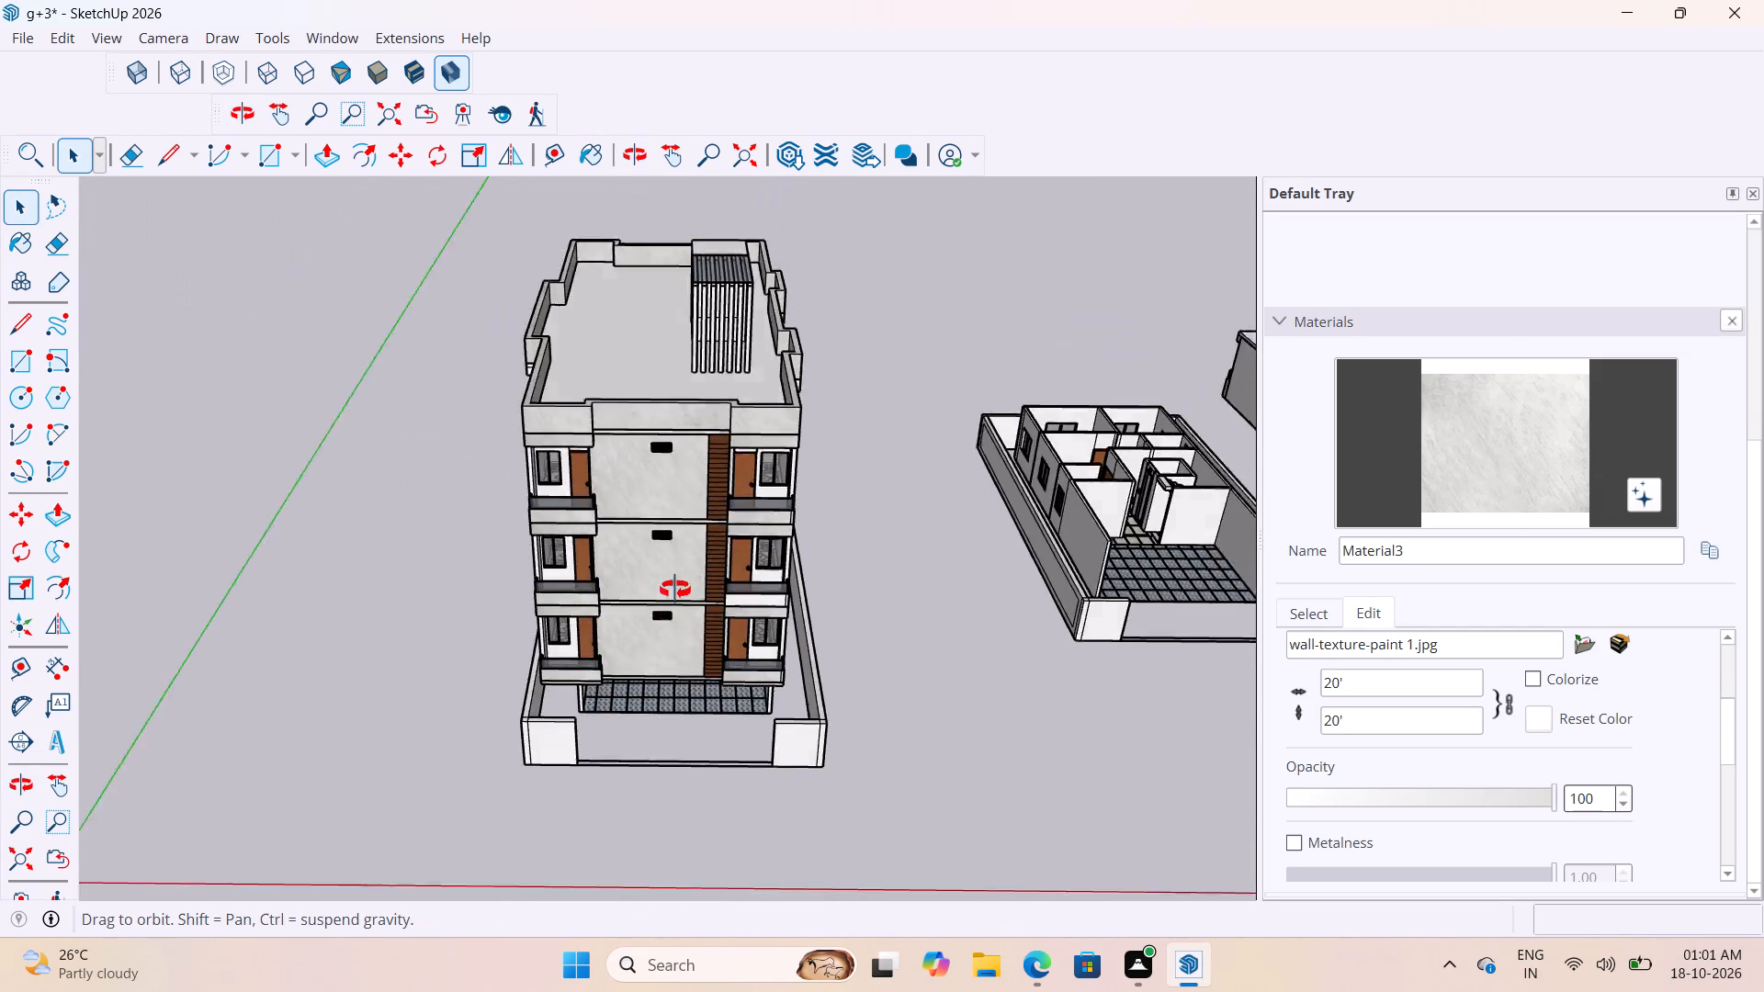
middle_click_drag(675, 590, 854, 458)
scroll(854, 458, "down", 1)
scroll(663, 512, "up", 7)
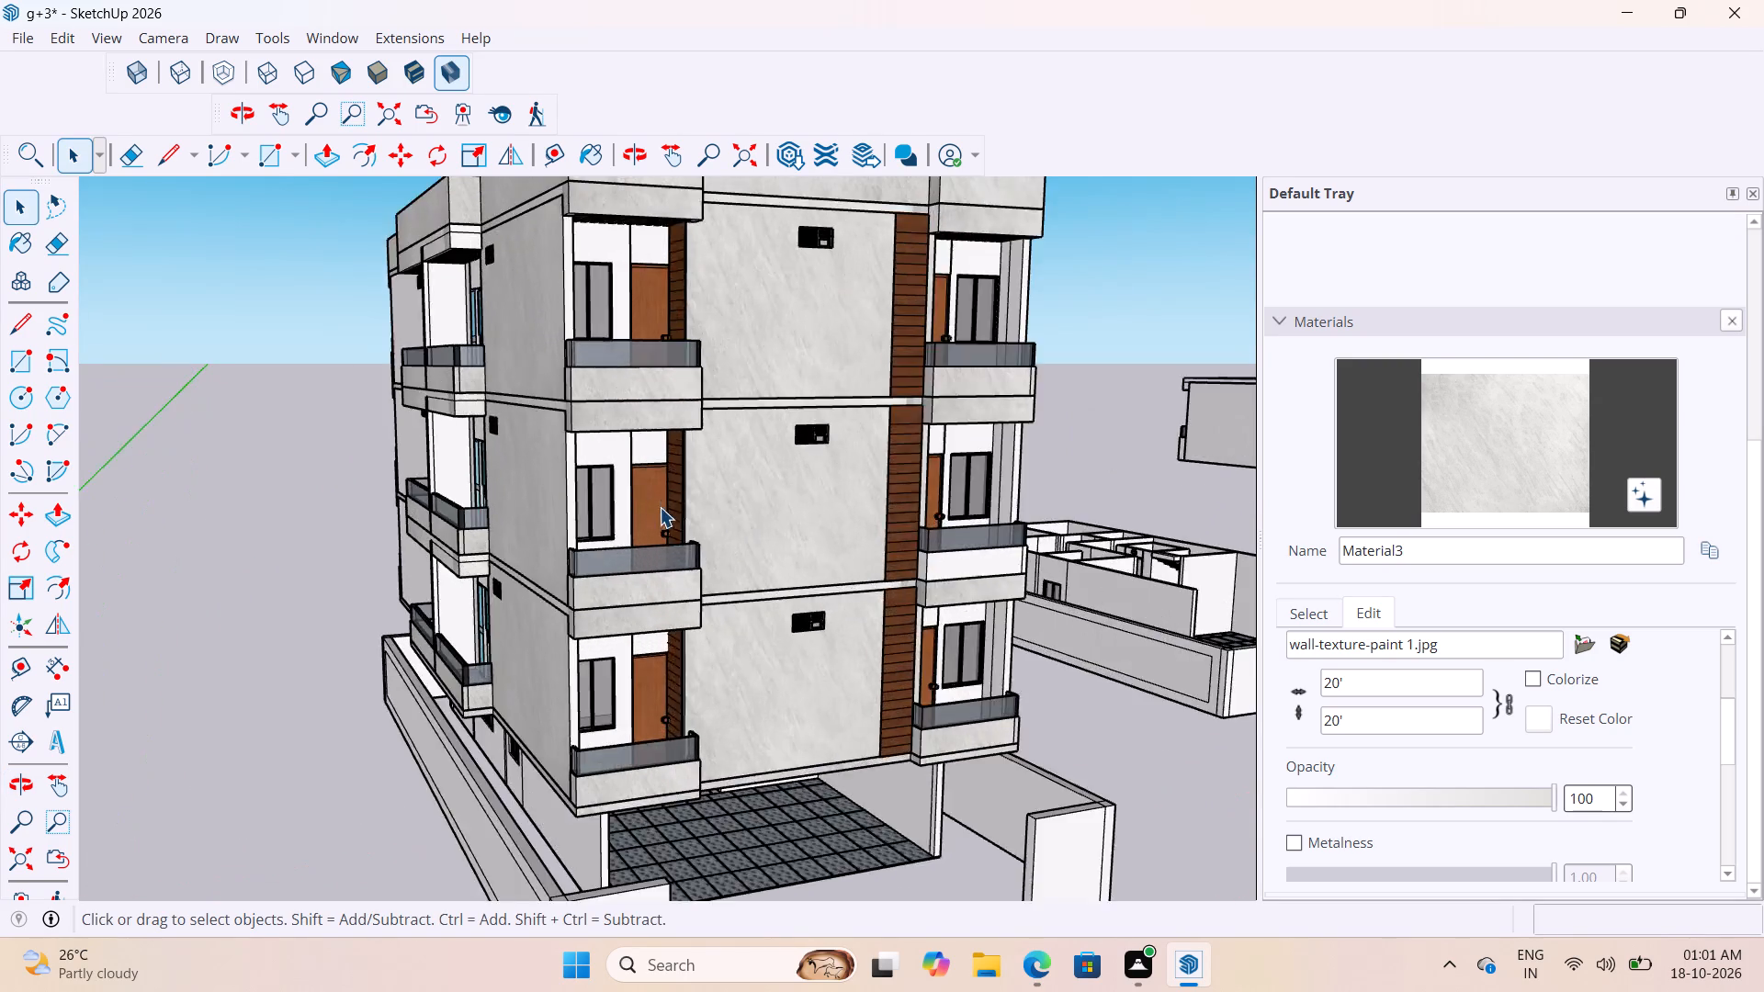
scroll(660, 507, "up", 9)
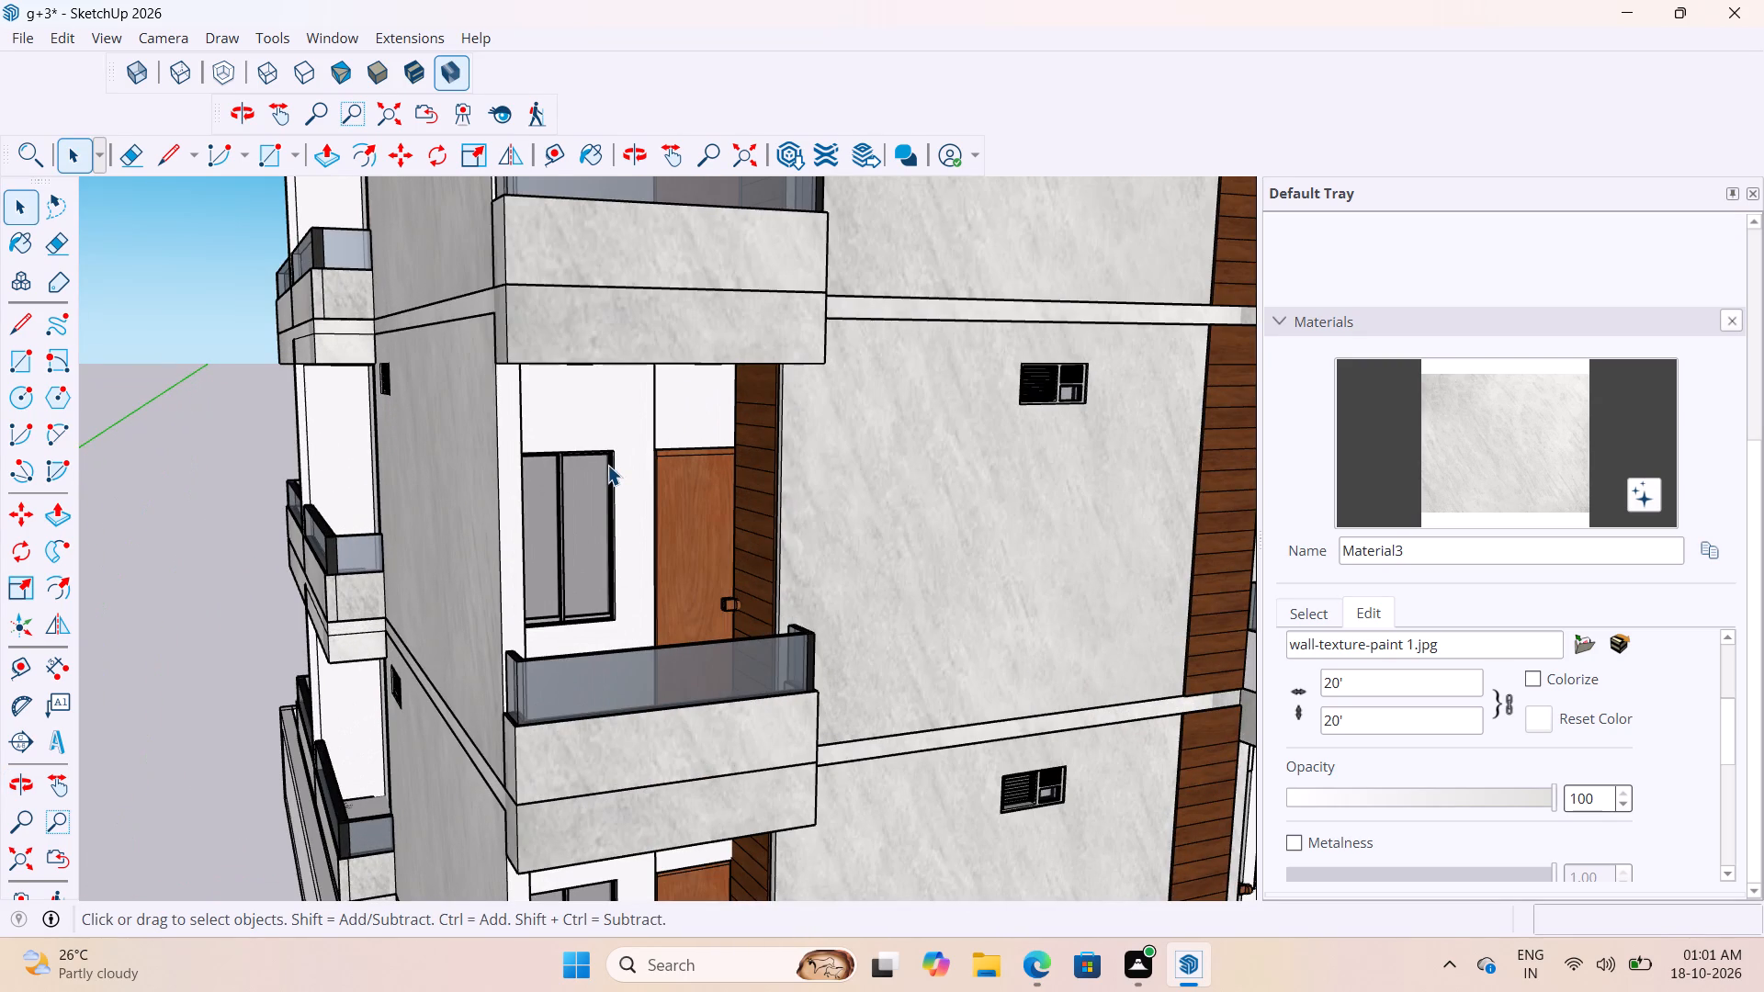
scroll(570, 415, "down", 15)
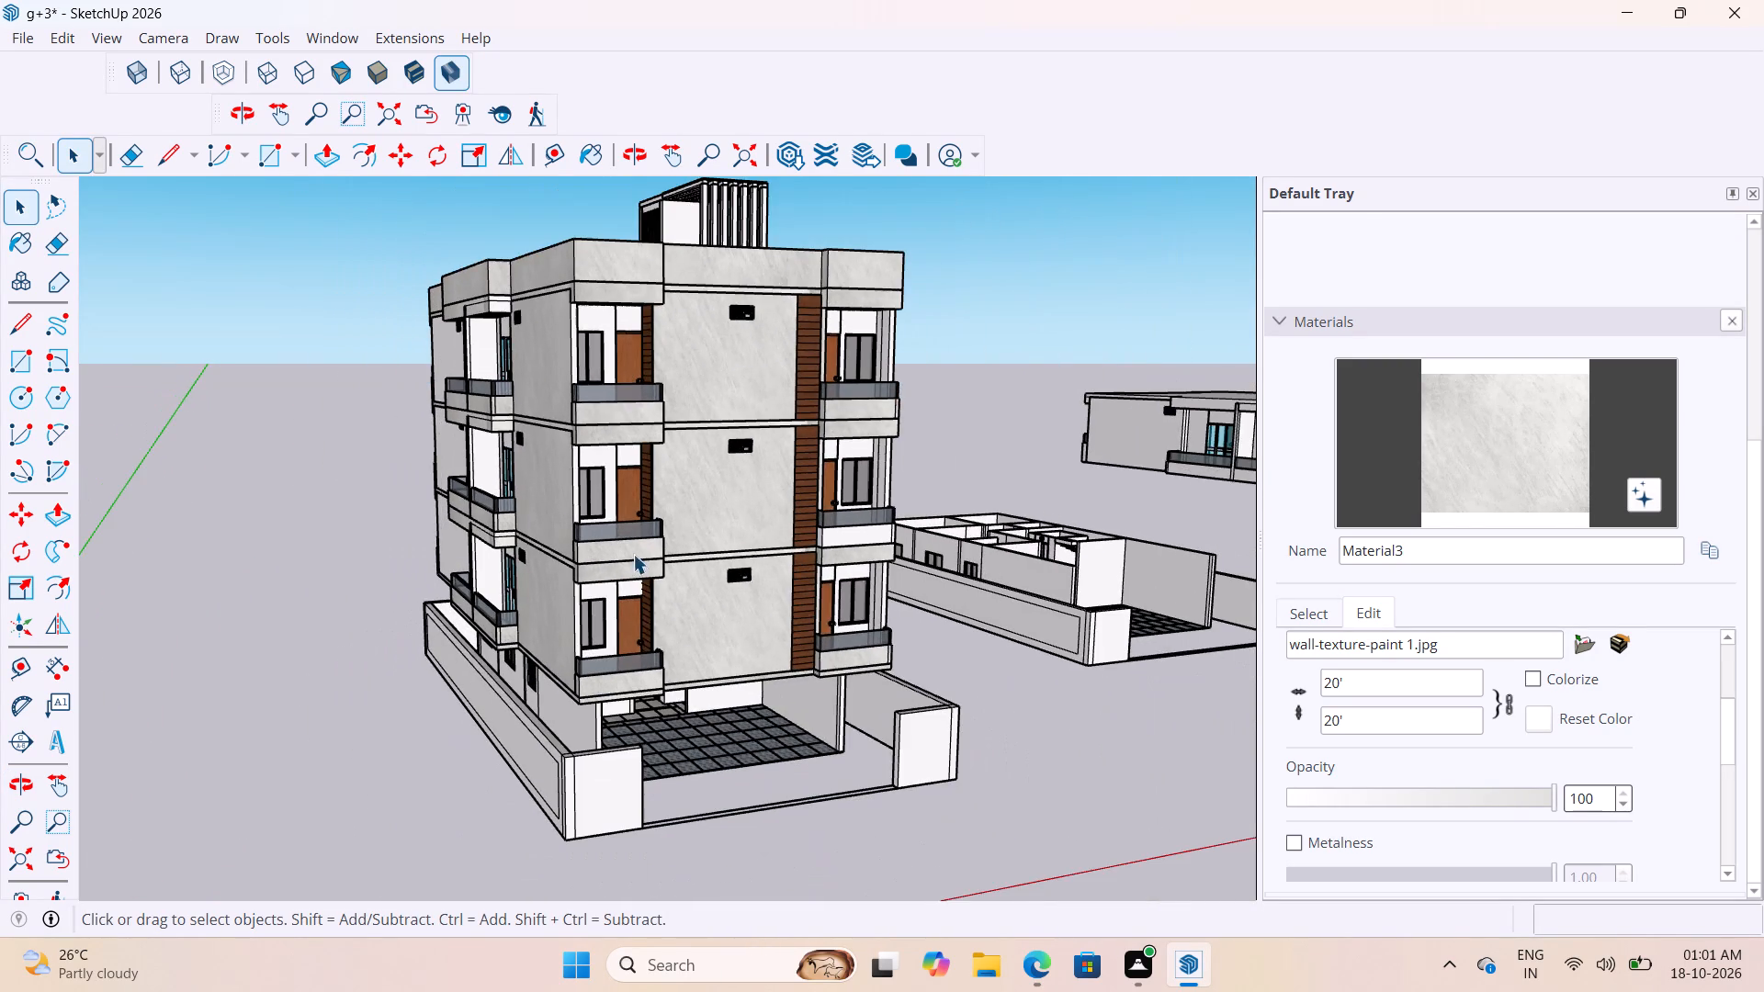
middle_click_drag(501, 454, 902, 512)
scroll(665, 435, "down", 10)
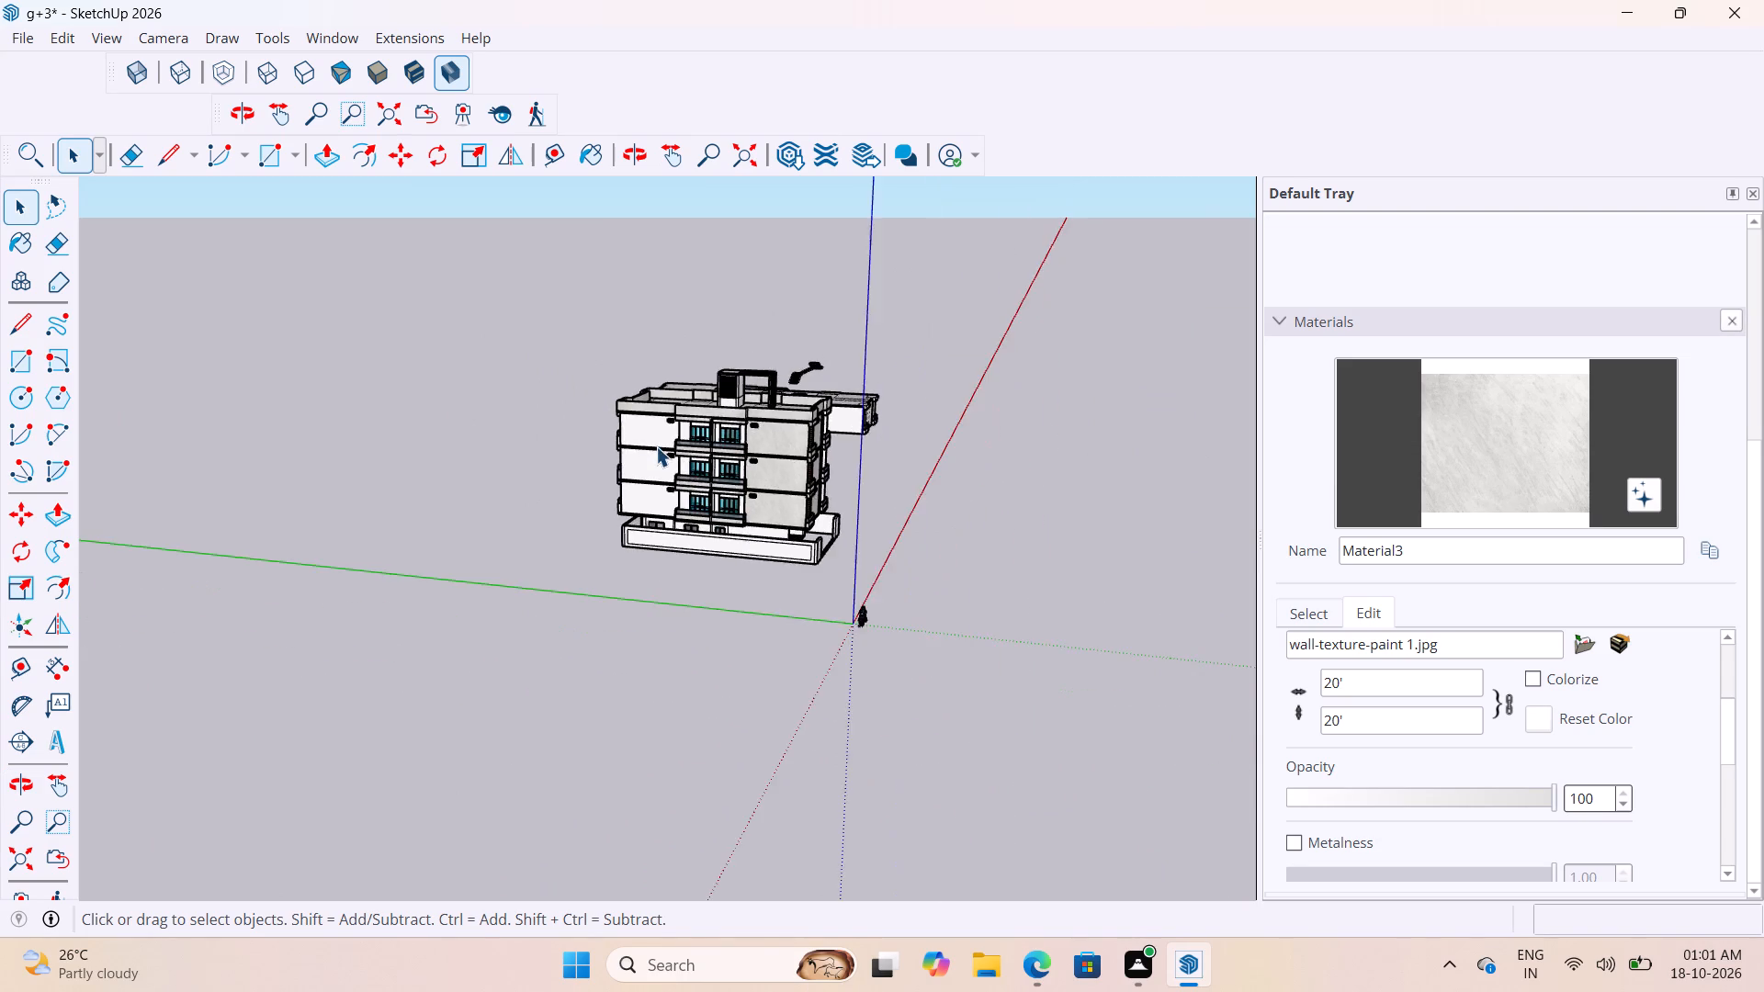
scroll(655, 445, "down", 4)
scroll(683, 457, "up", 12)
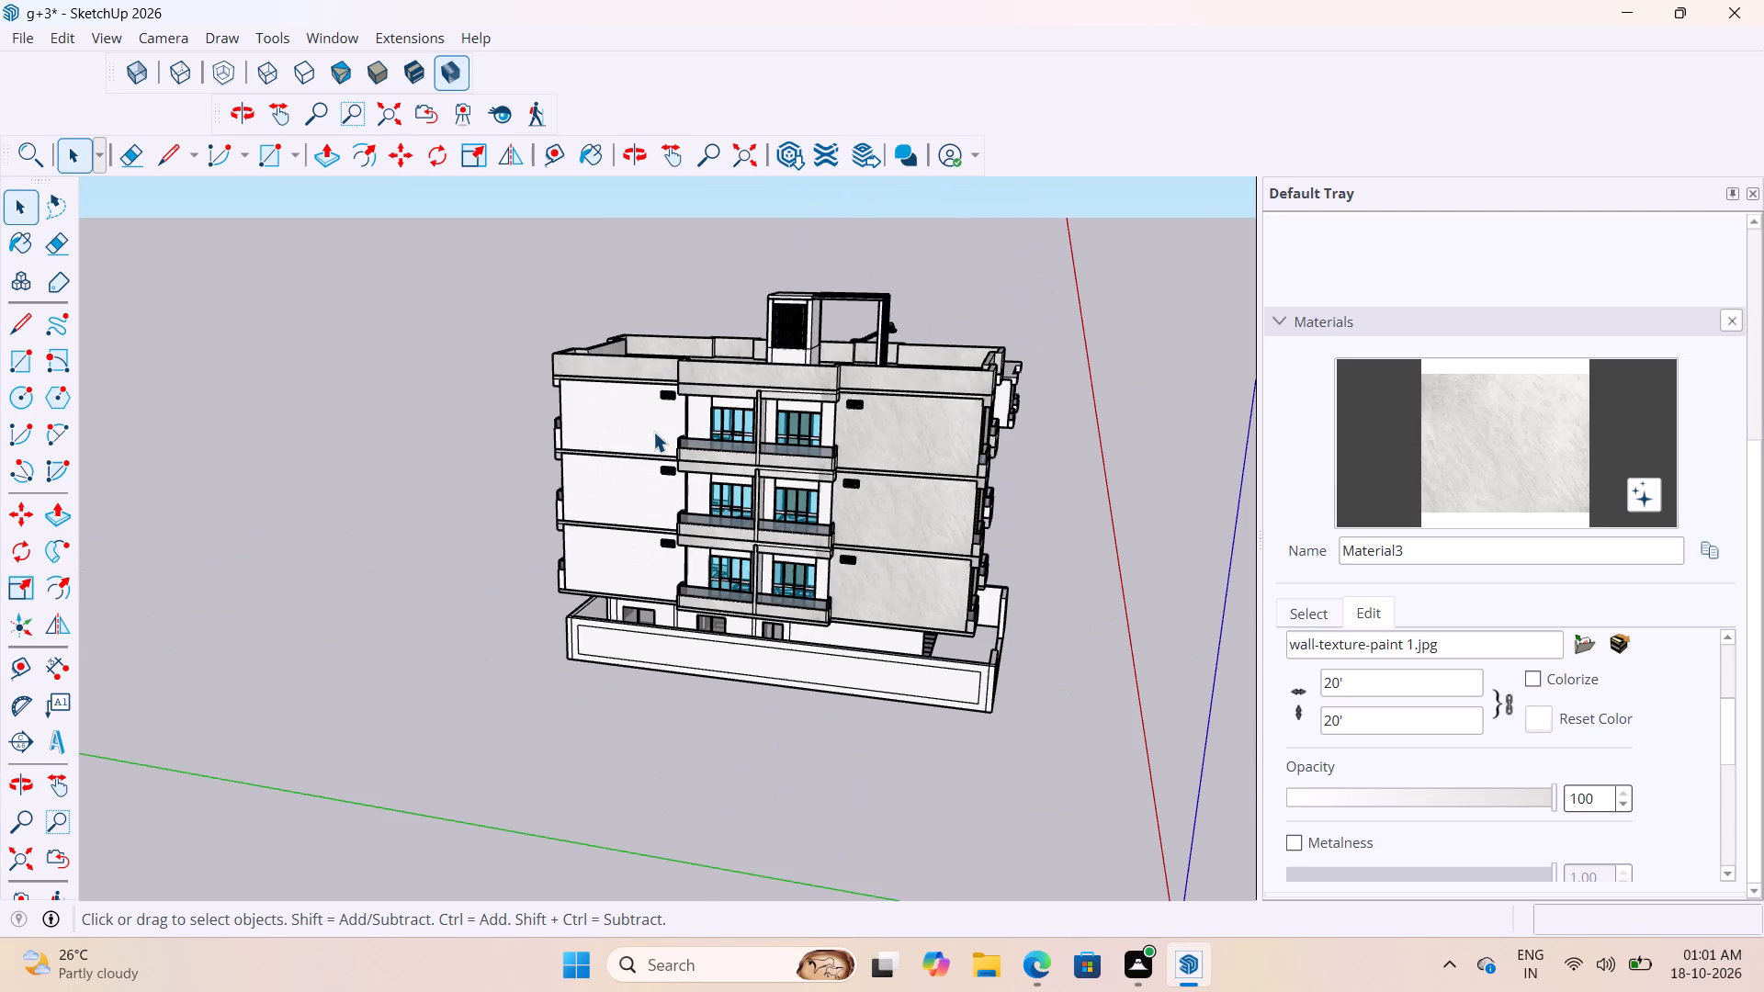
scroll(653, 432, "down", 4)
middle_click_drag(788, 502, 496, 520)
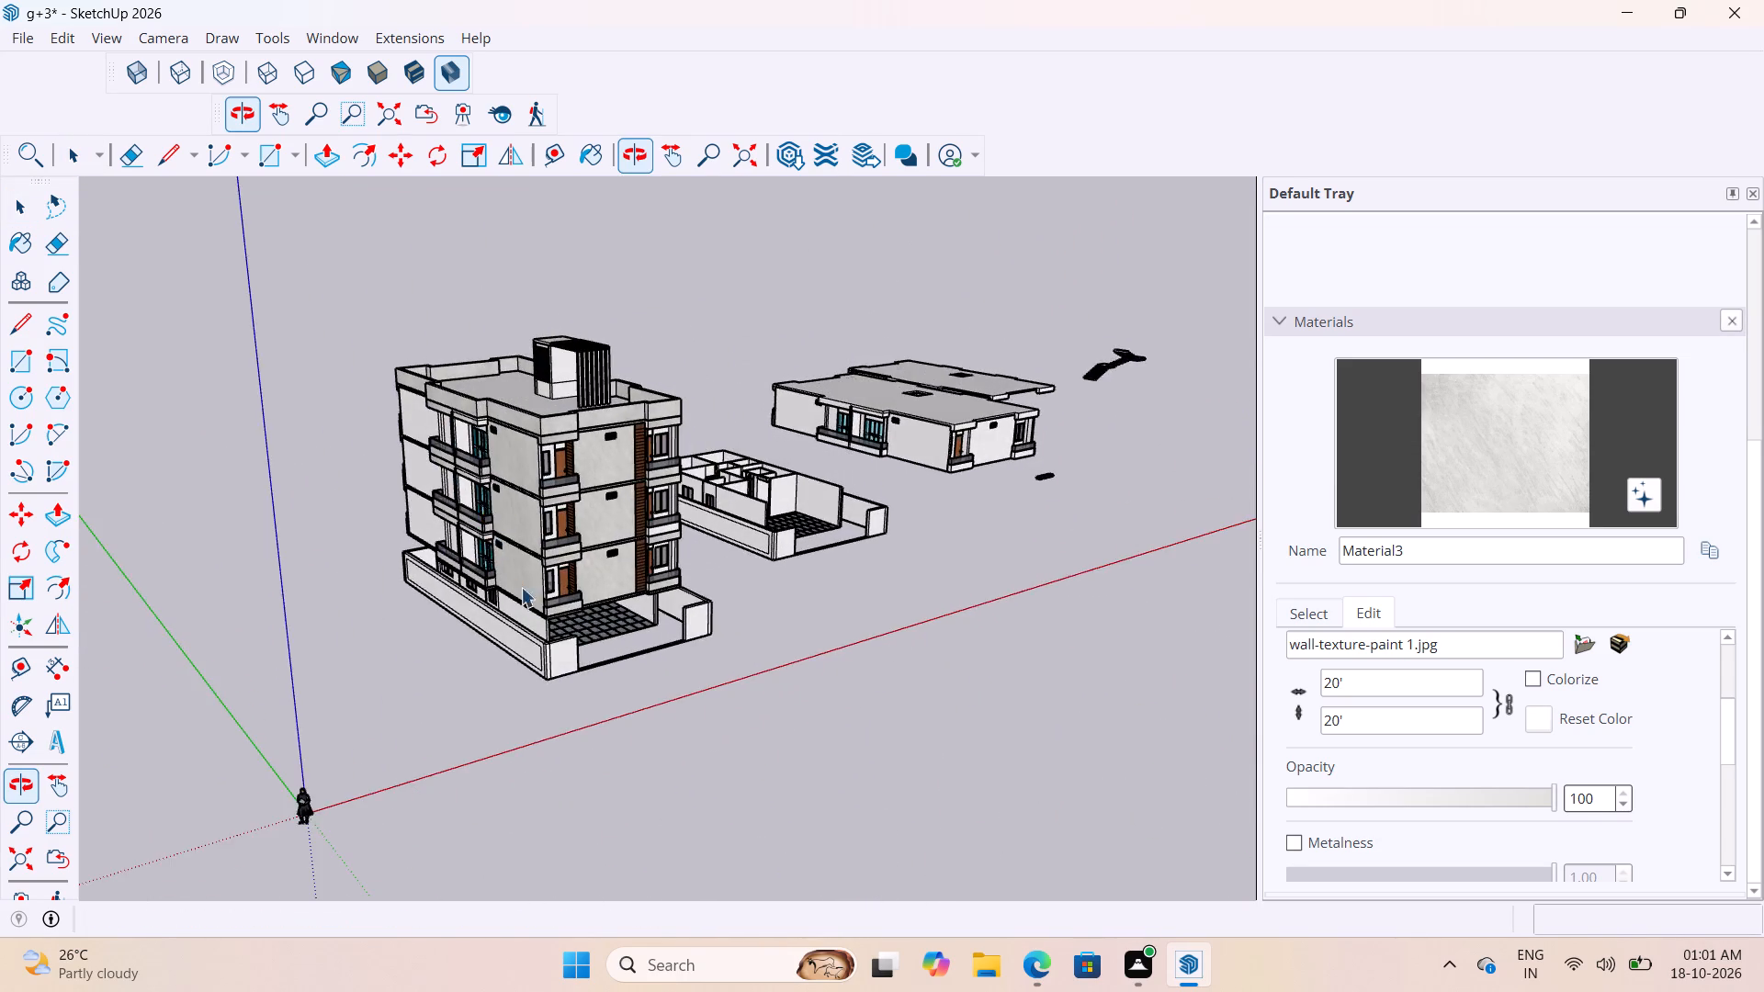
Examine the building's compound walls, side facades and front balconies from several sides to find surfaces still needing a finish.
scroll(541, 608, "up", 17)
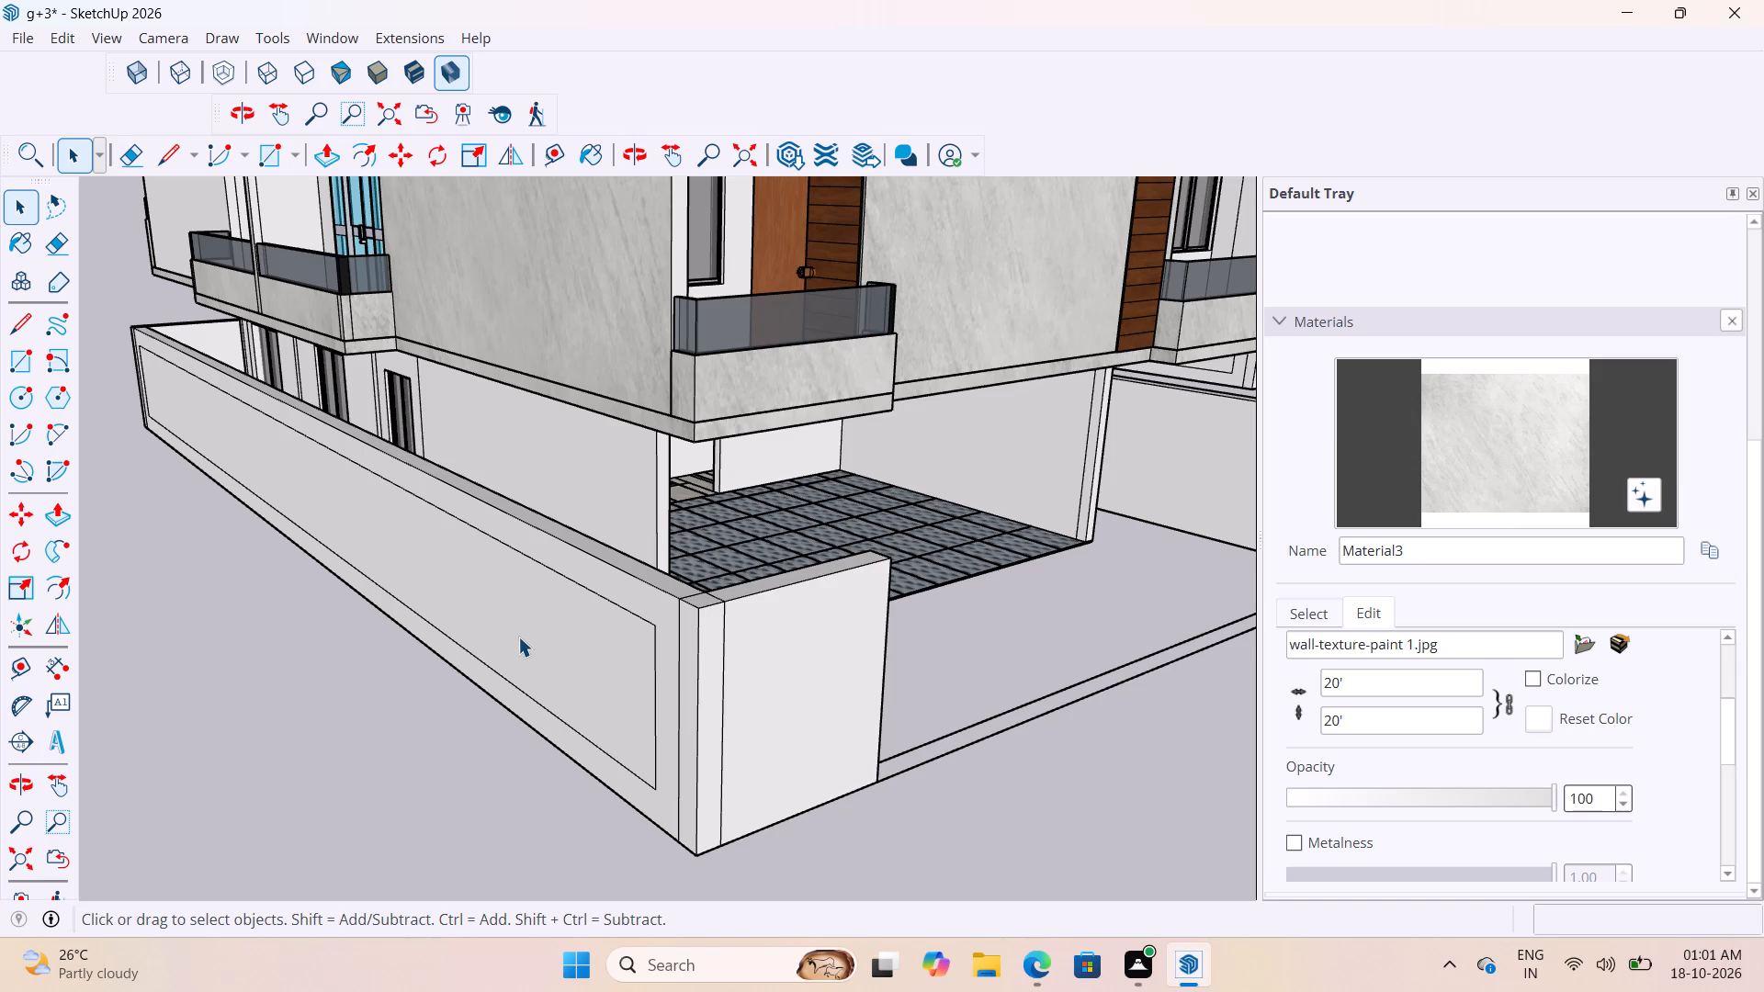
scroll(522, 643, "down", 11)
middle_click_drag(775, 622, 248, 670)
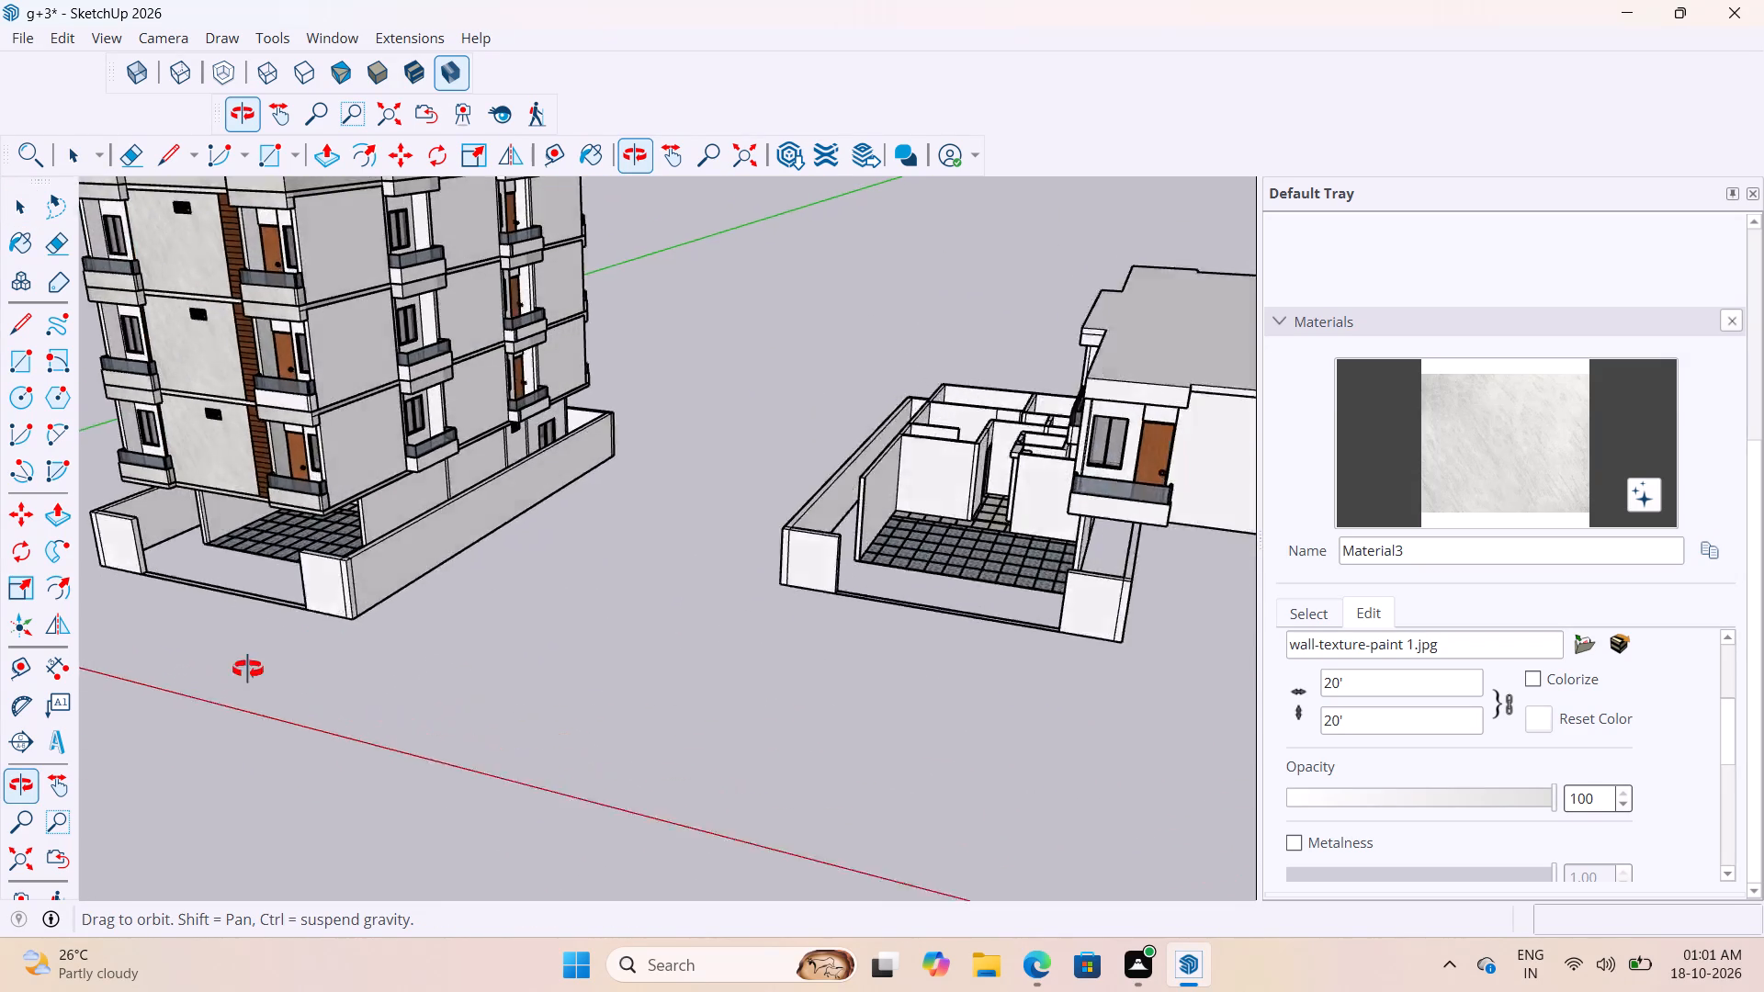
middle_click_drag(248, 670, 459, 650)
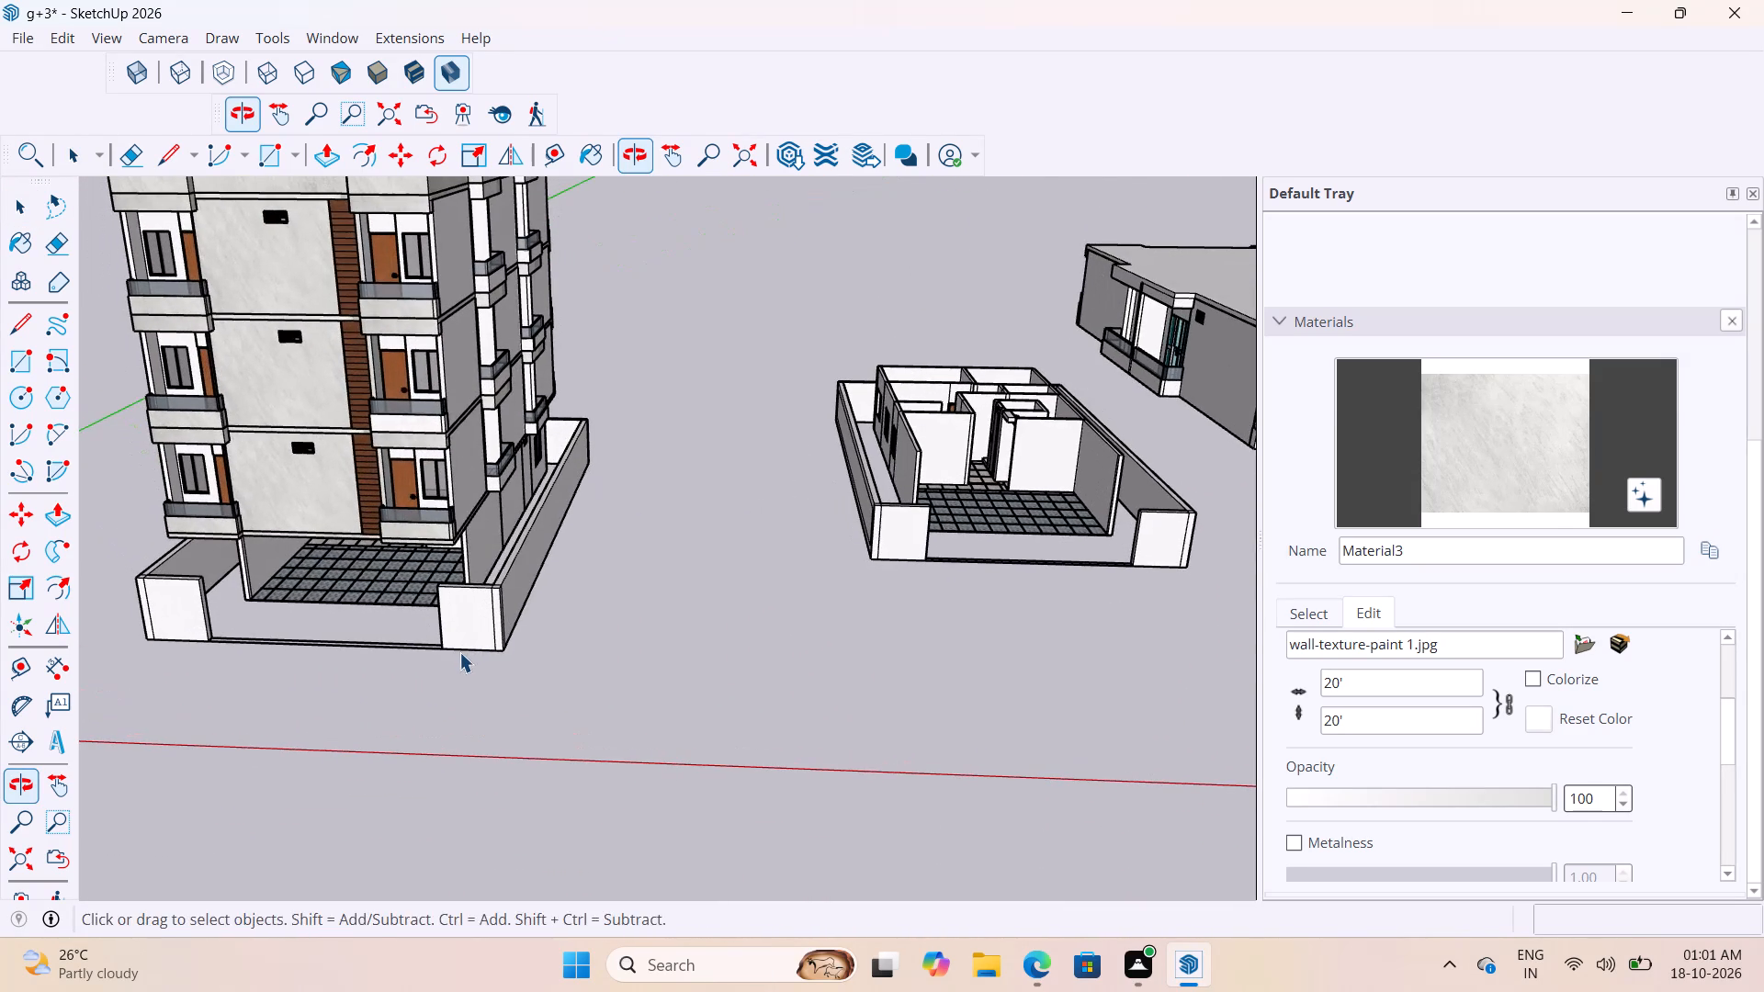
scroll(461, 632, "up", 8)
scroll(663, 643, "down", 2)
middle_click_drag(658, 636, 227, 645)
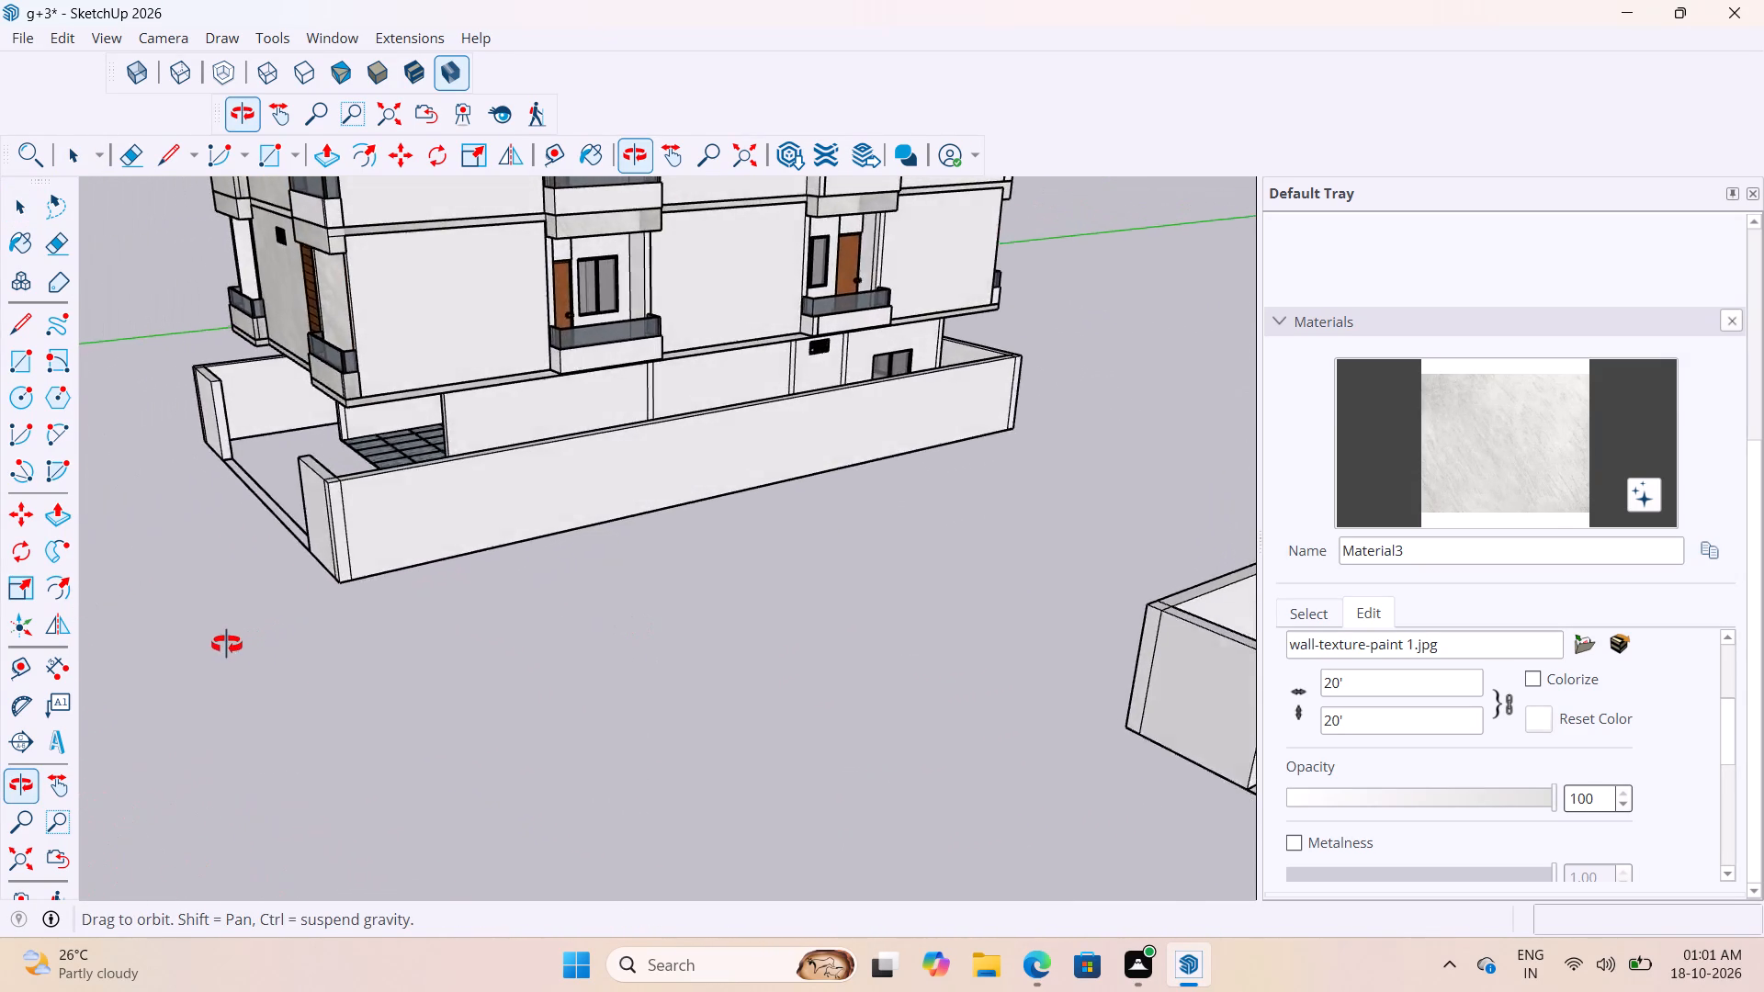
middle_click_drag(227, 645, 755, 706)
middle_click_drag(743, 705, 393, 686)
scroll(659, 766, "down", 14)
middle_click_drag(650, 535, 803, 477)
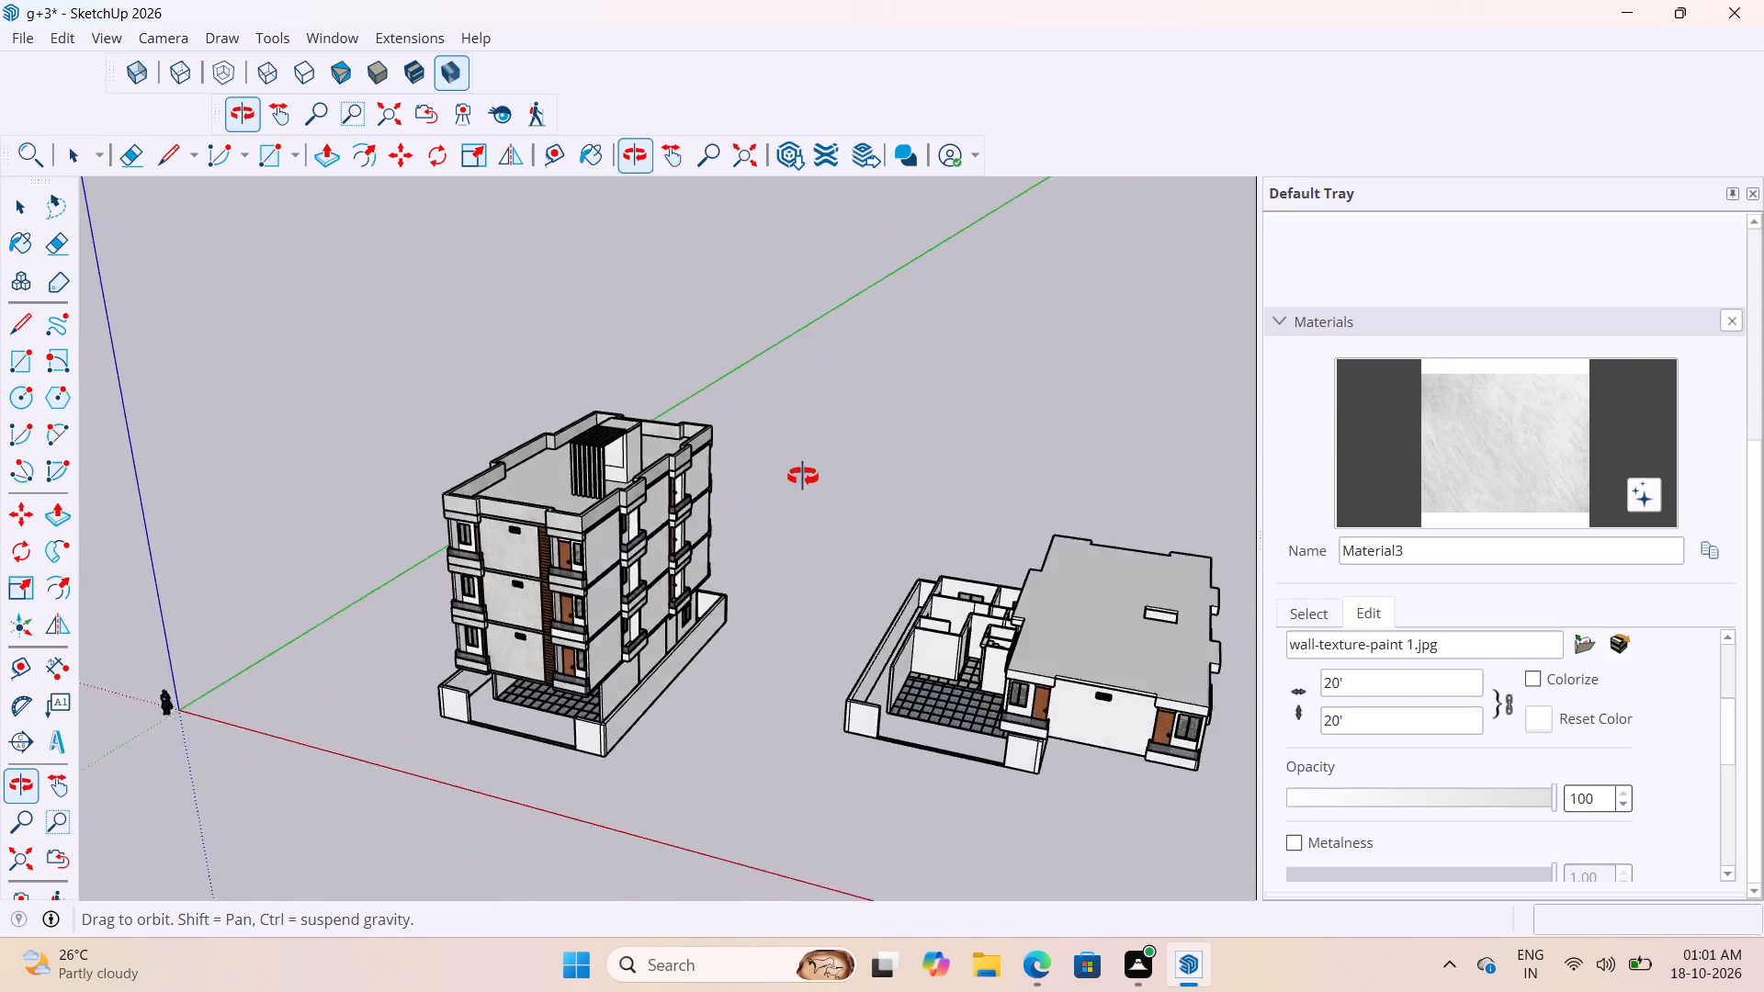
middle_click_drag(803, 477, 1157, 432)
scroll(944, 457, "down", 4)
scroll(688, 636, "up", 14)
middle_click_drag(542, 502, 569, 477)
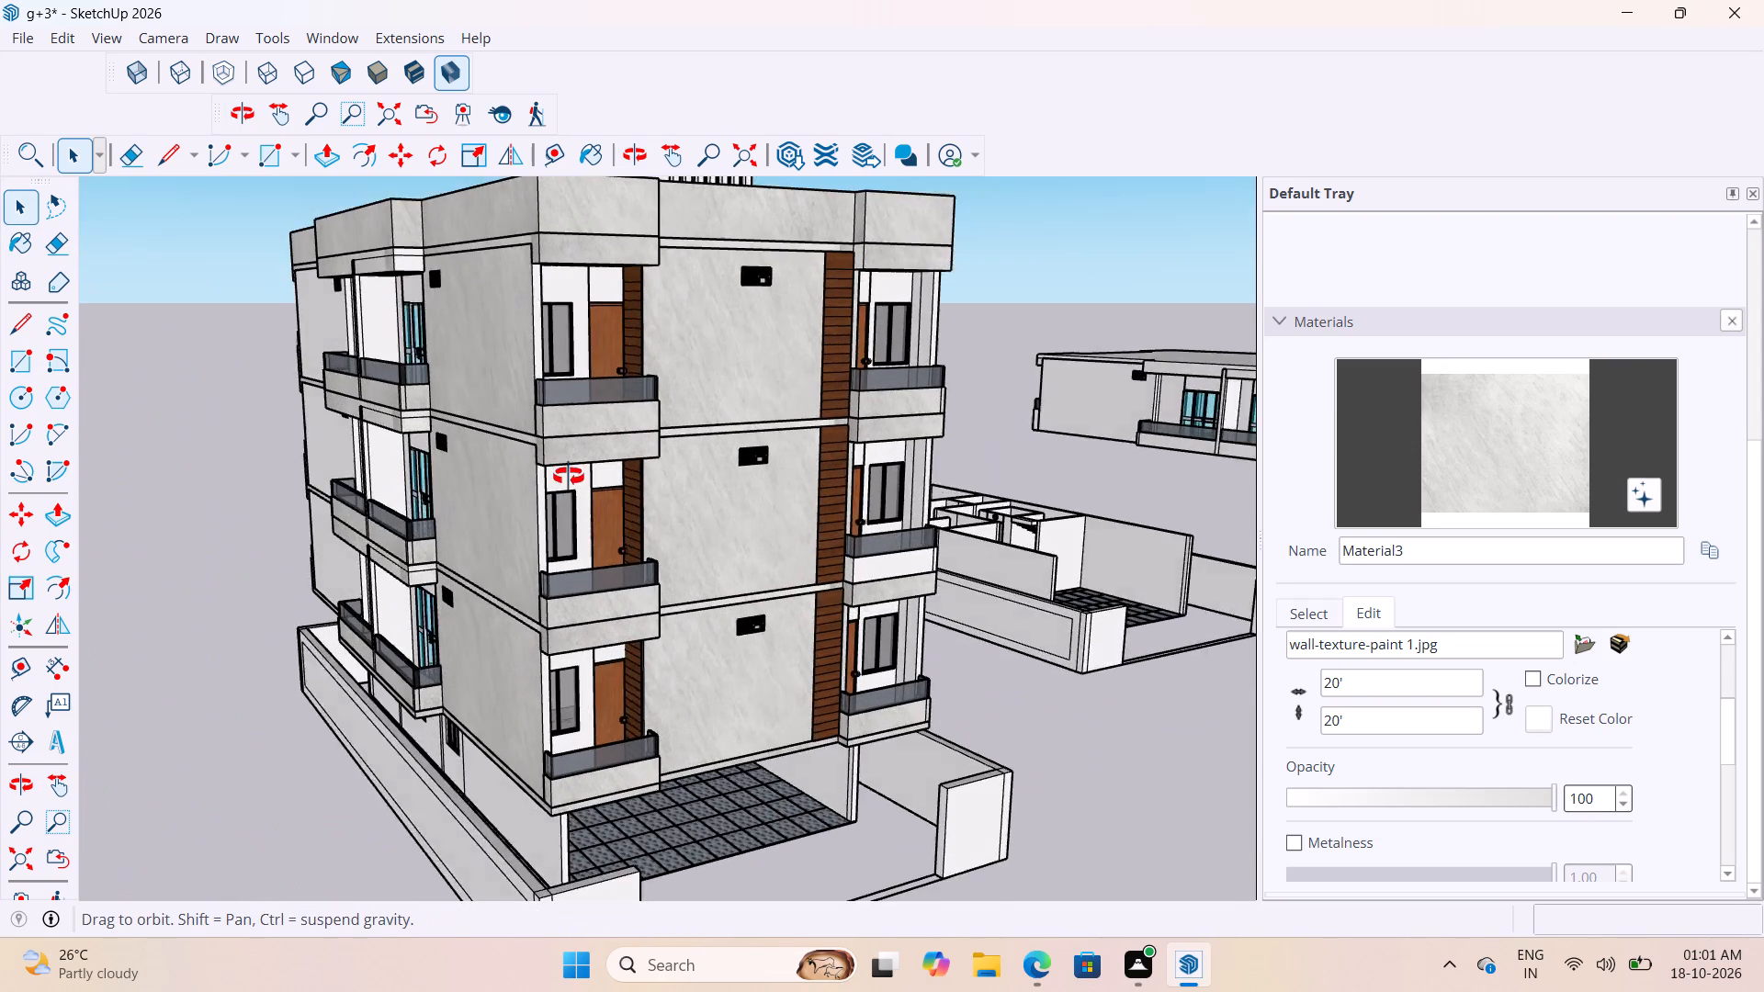
middle_click_drag(569, 477, 441, 500)
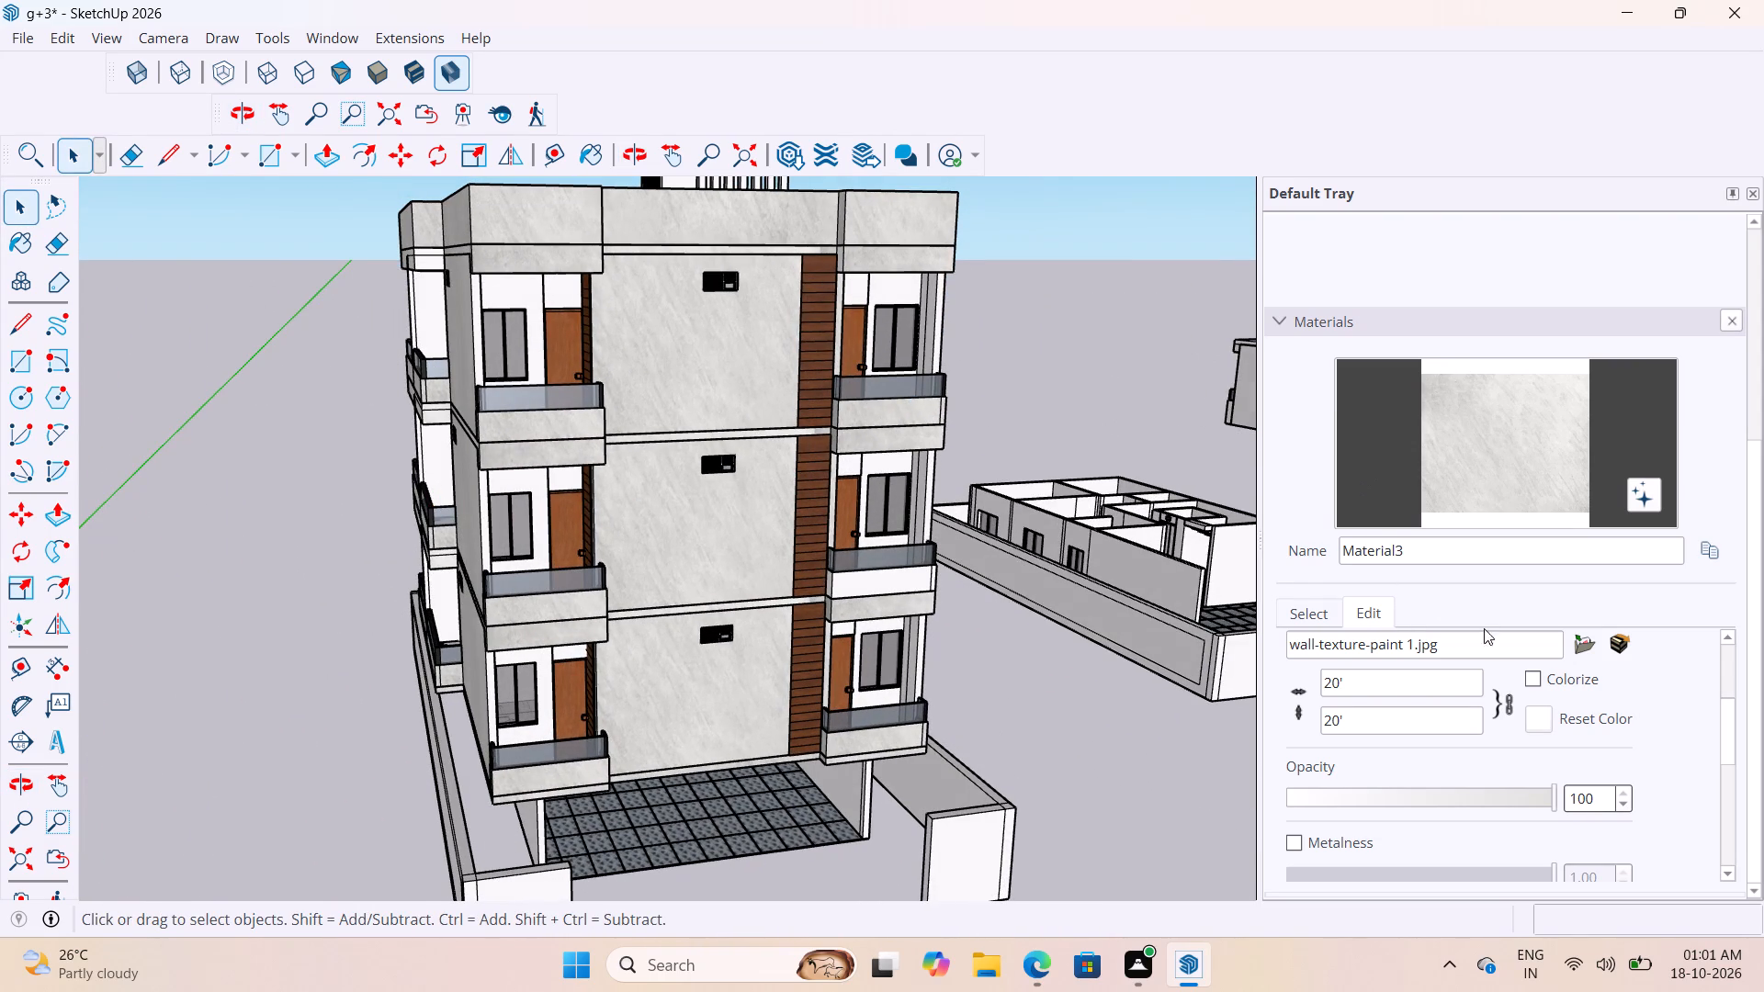
Browse the Asphalt & Concrete and Stone material collections and pick the Marble_06_1K stone material.
left_click(1314, 547)
left_click(1316, 606)
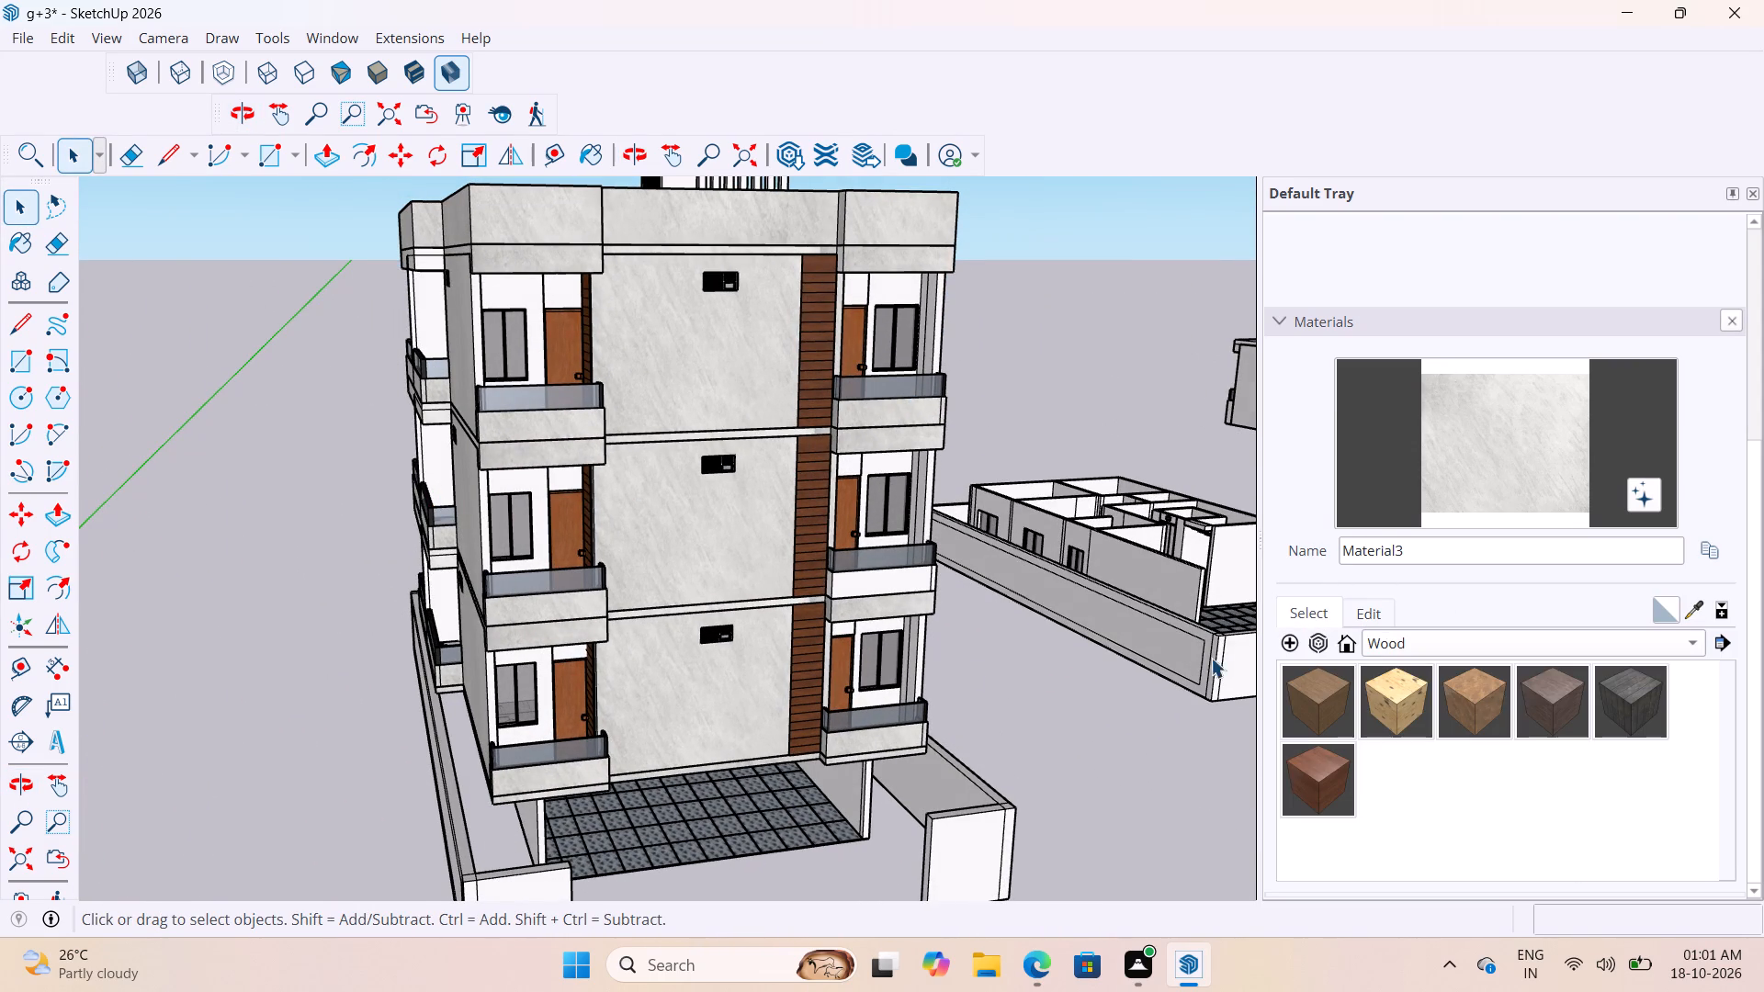
scroll(526, 293, "up", 7)
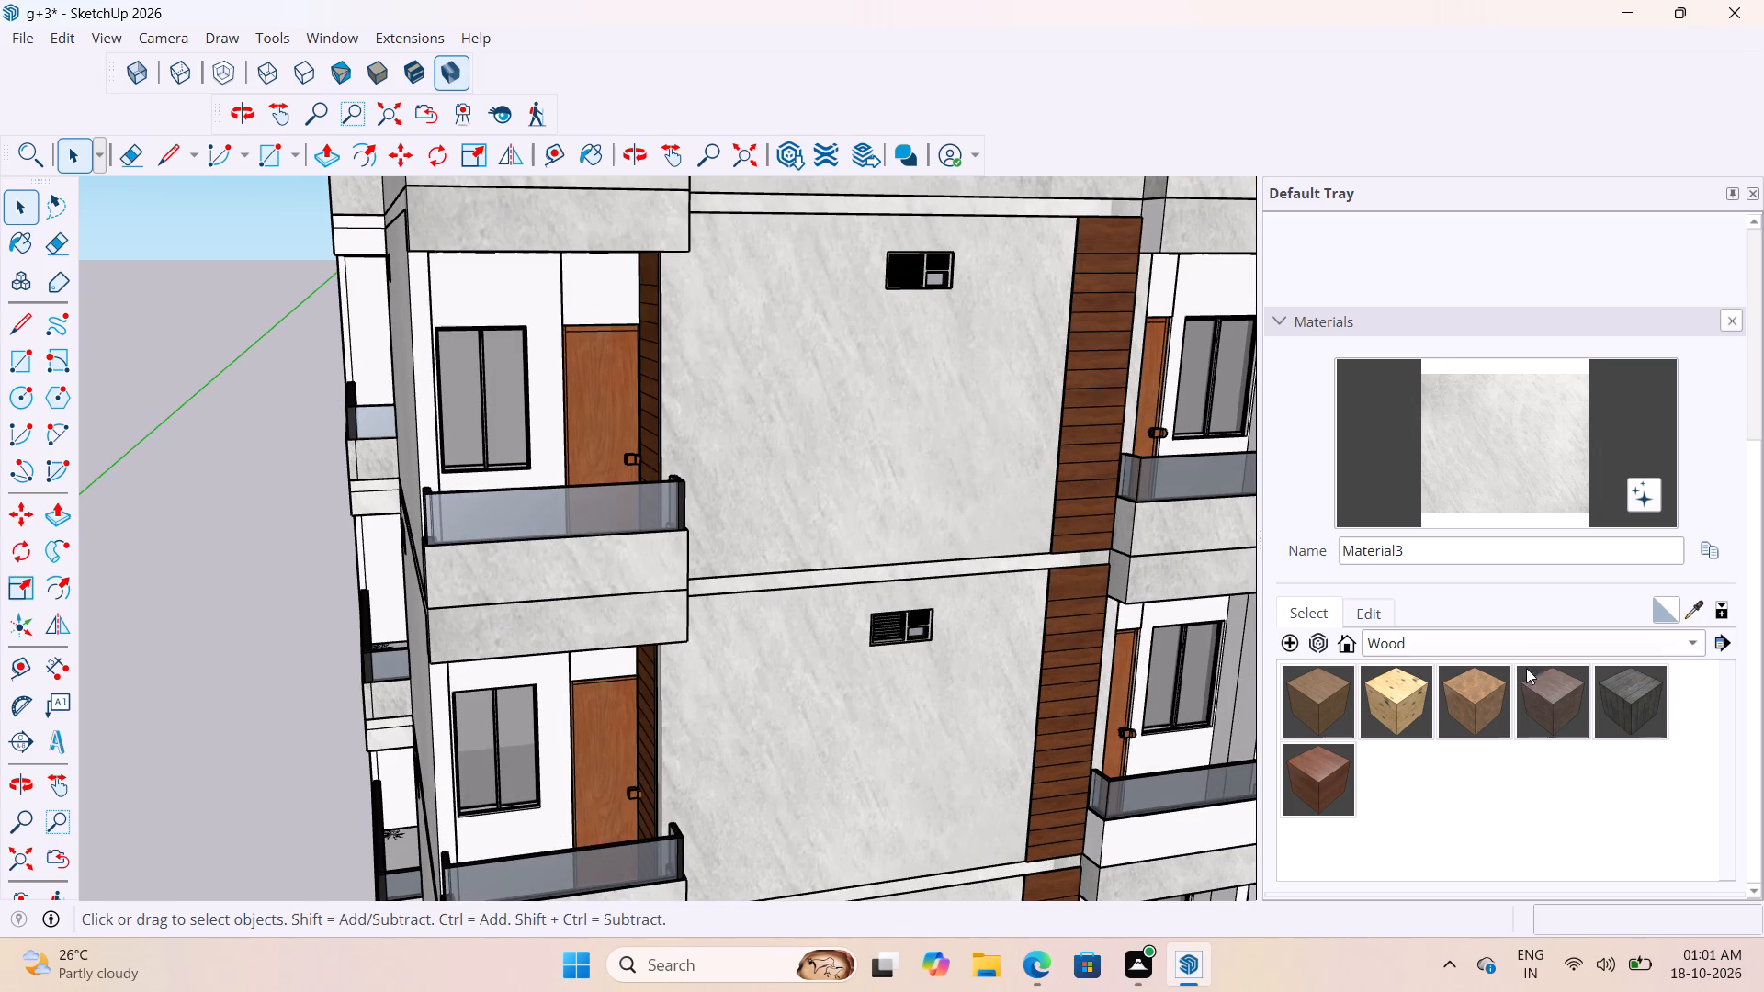
left_click(1487, 653)
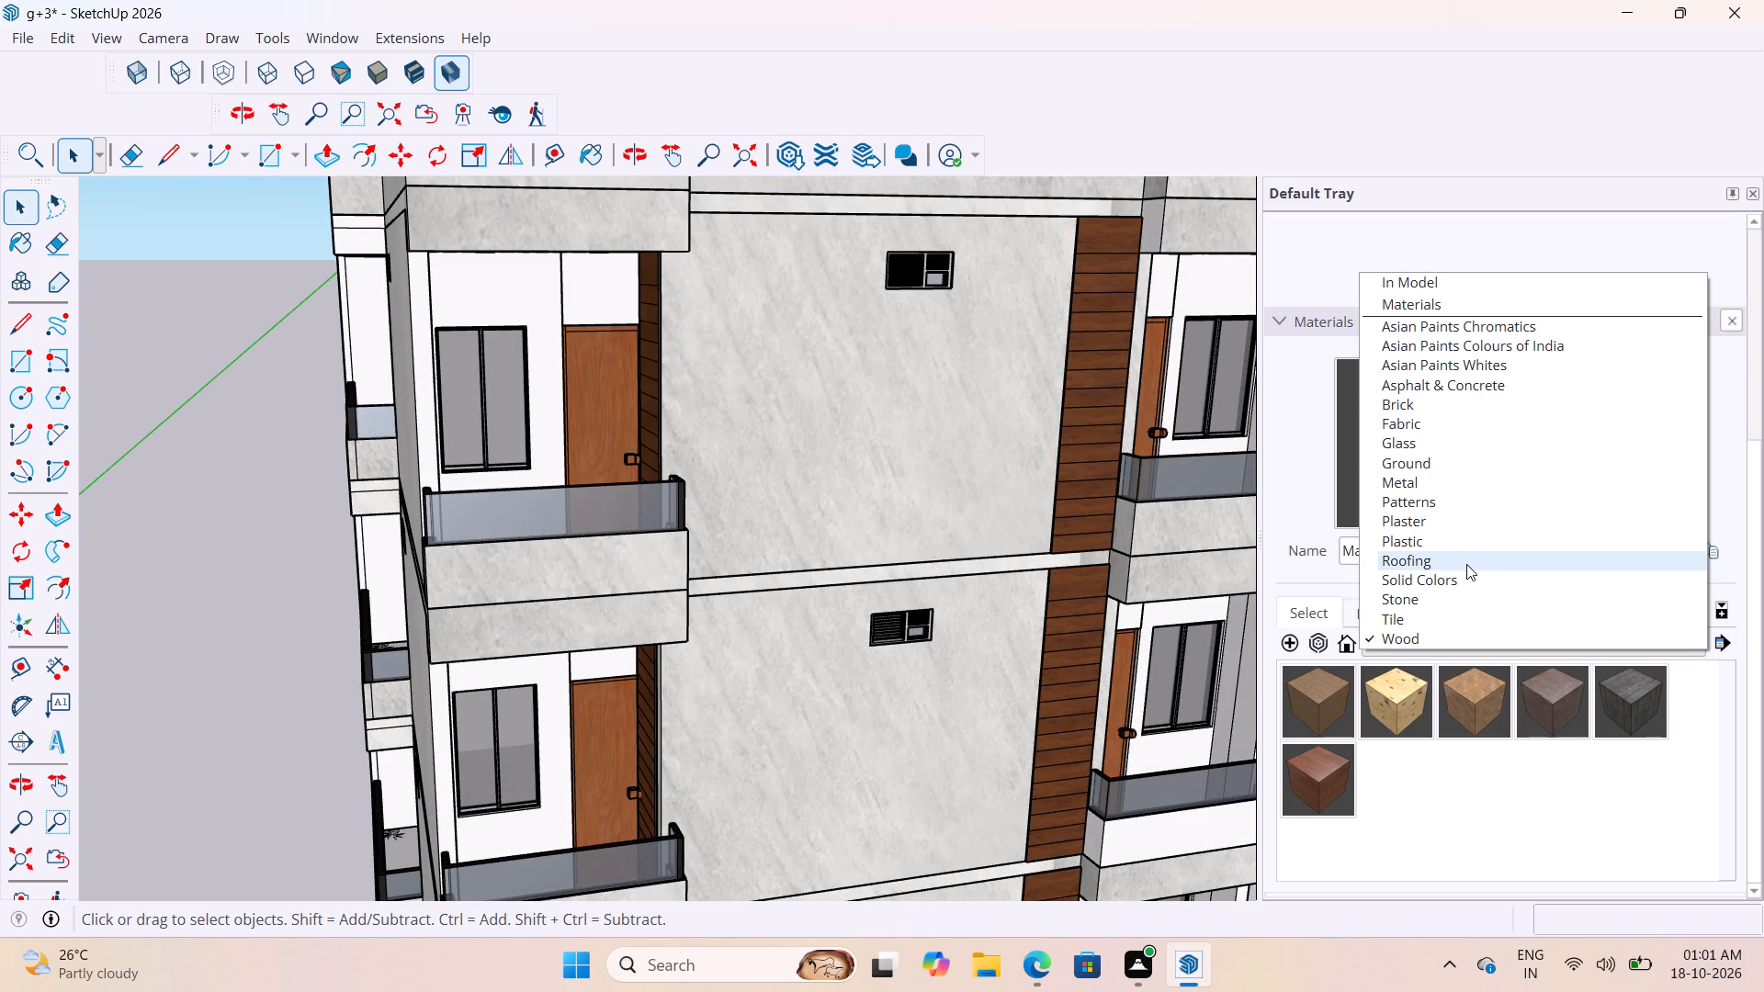
left_click(1453, 389)
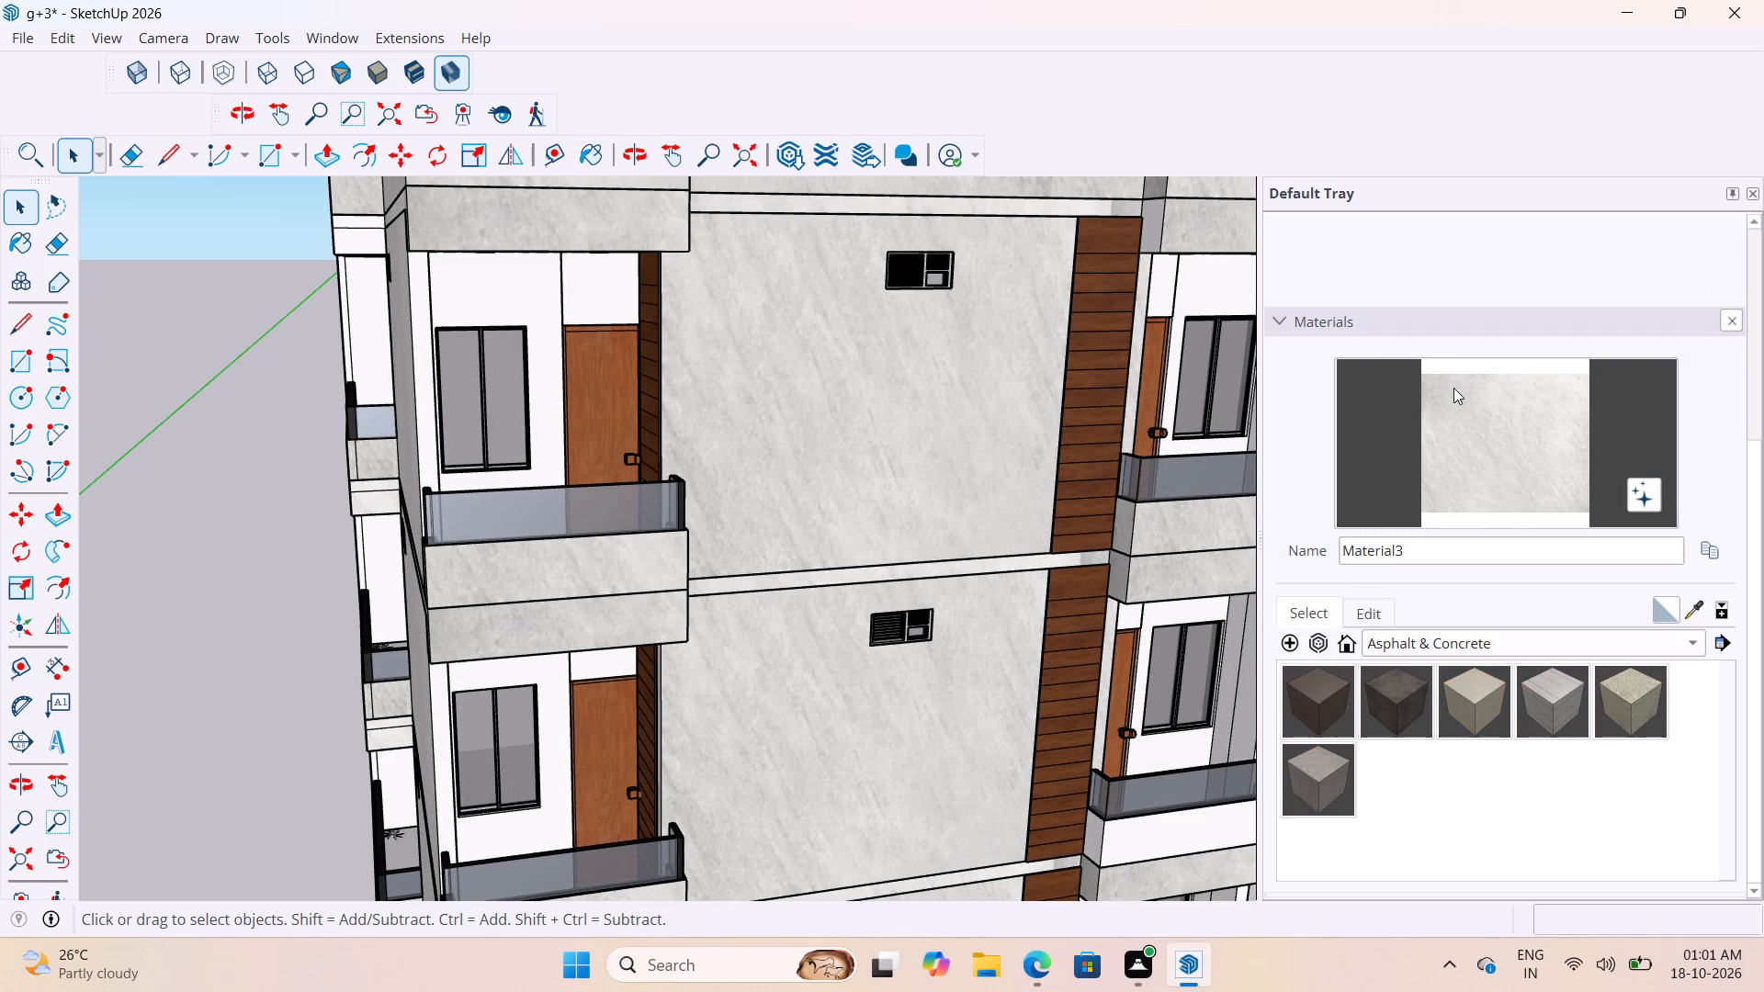
left_click(1439, 555)
left_click(1380, 614)
left_click(1307, 614)
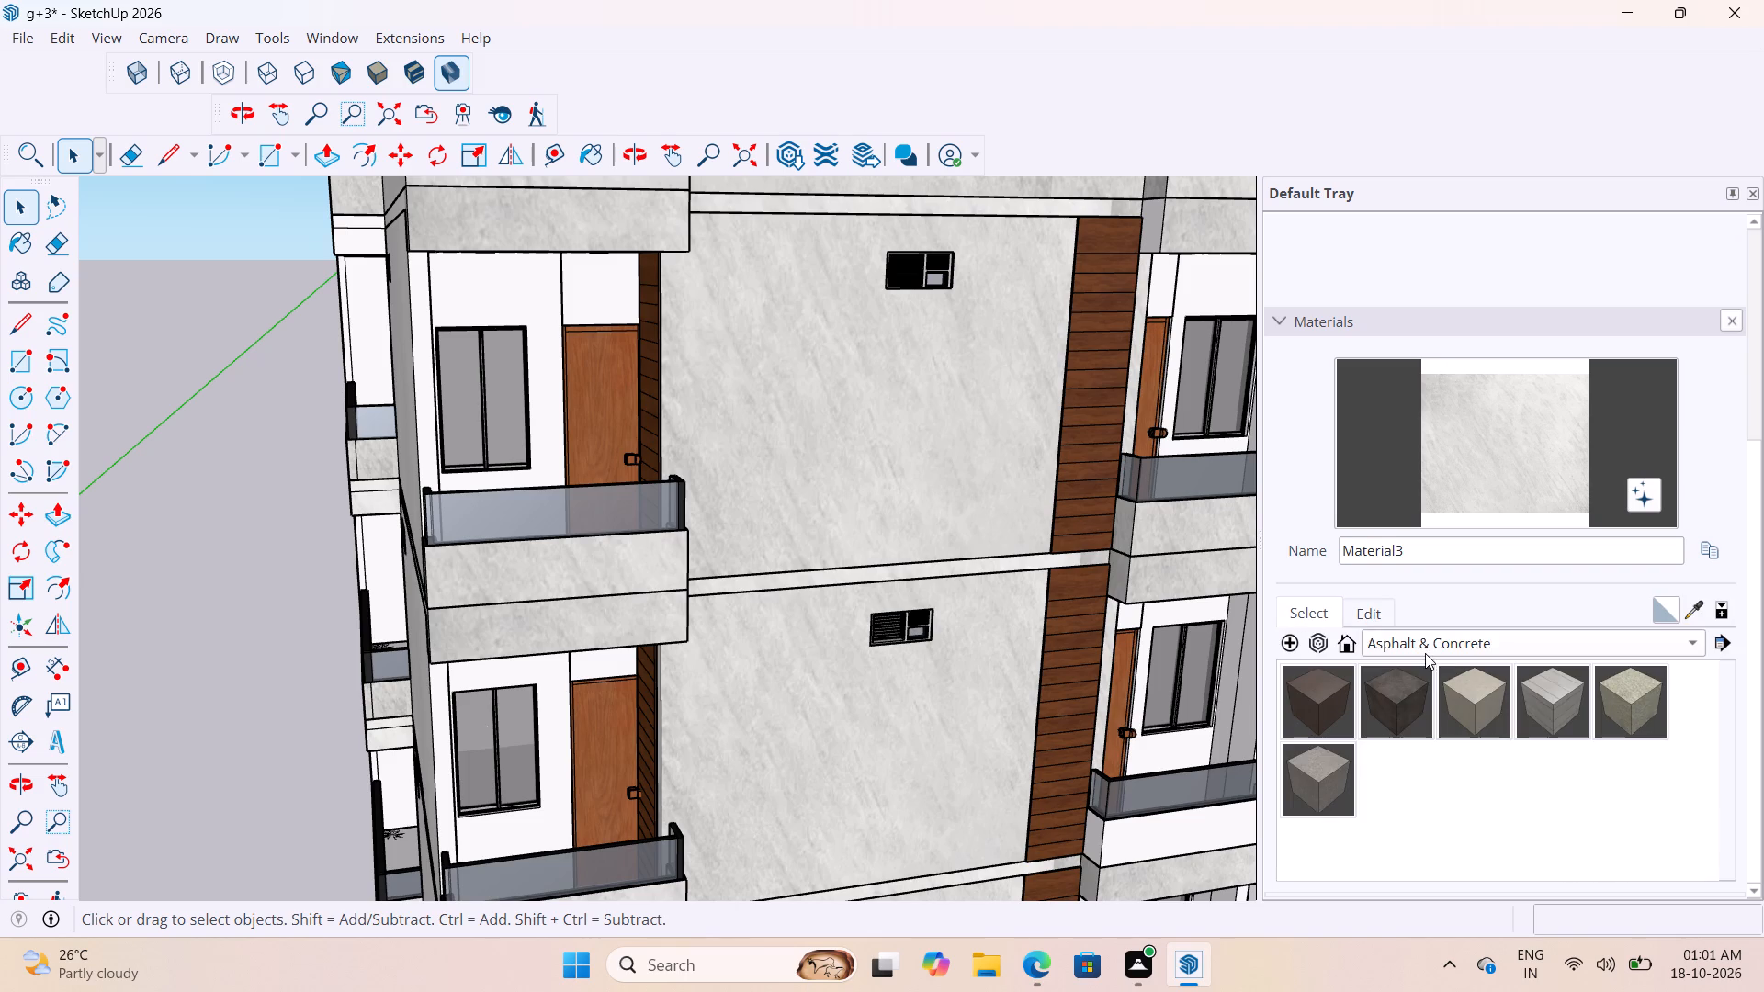
left_click(1432, 648)
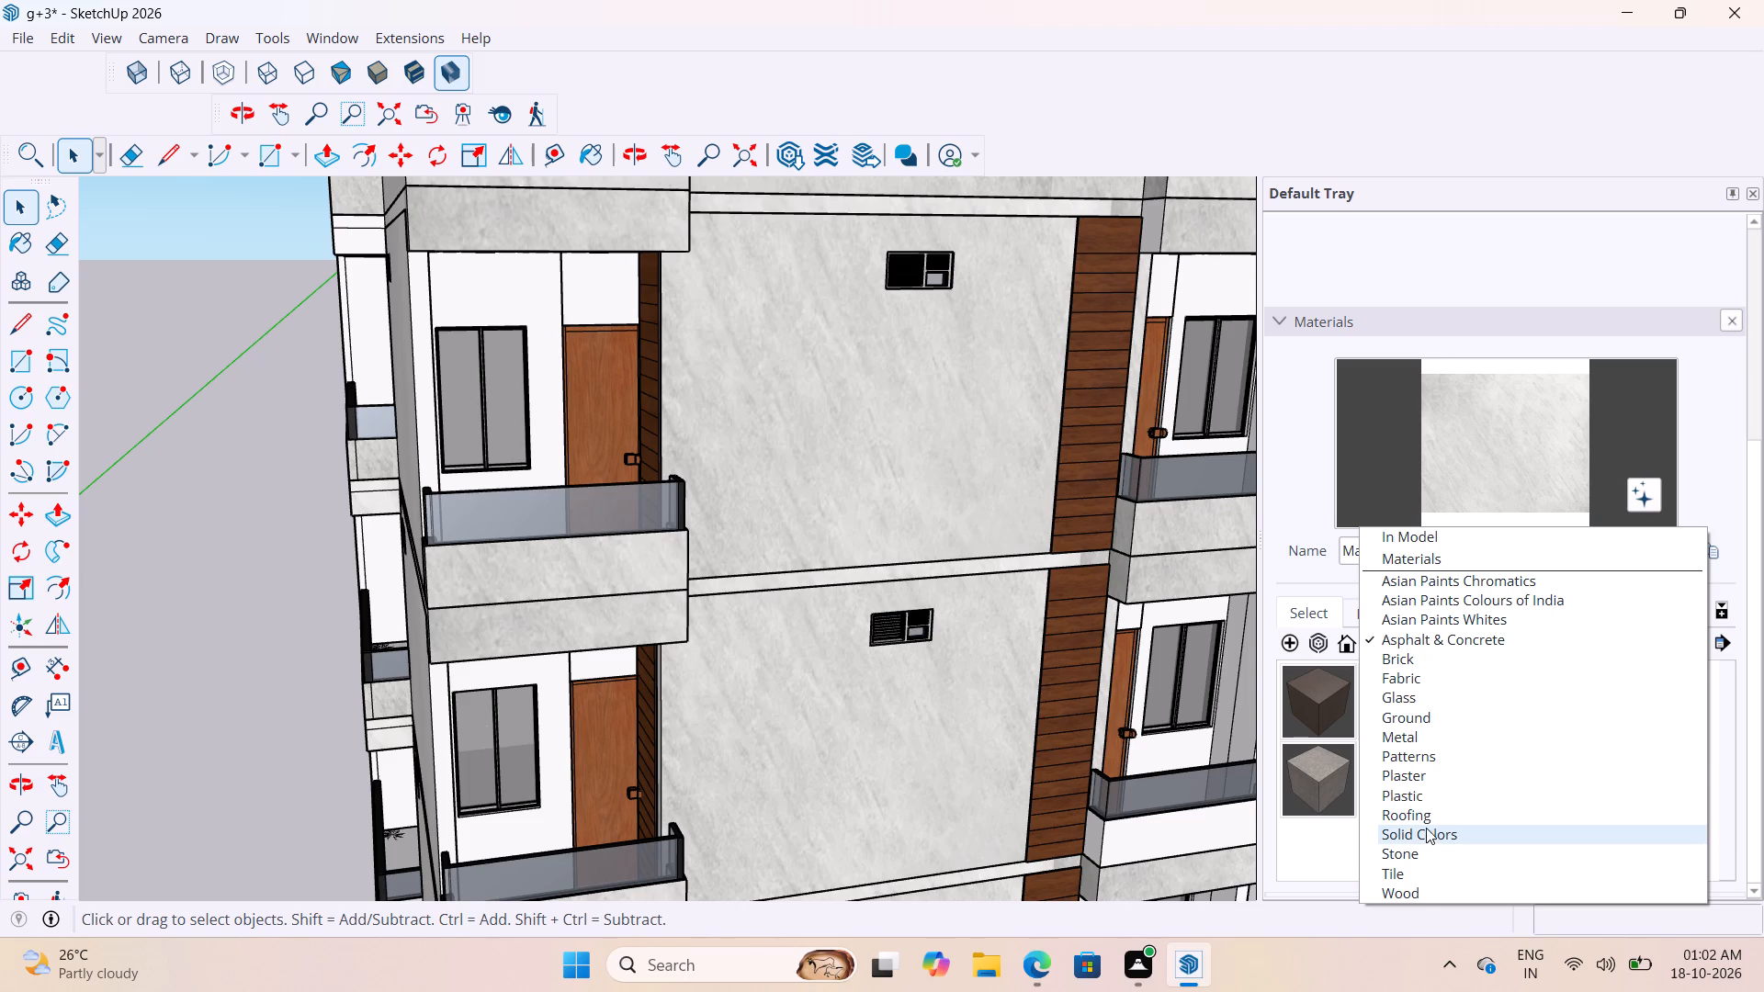
left_click(1412, 861)
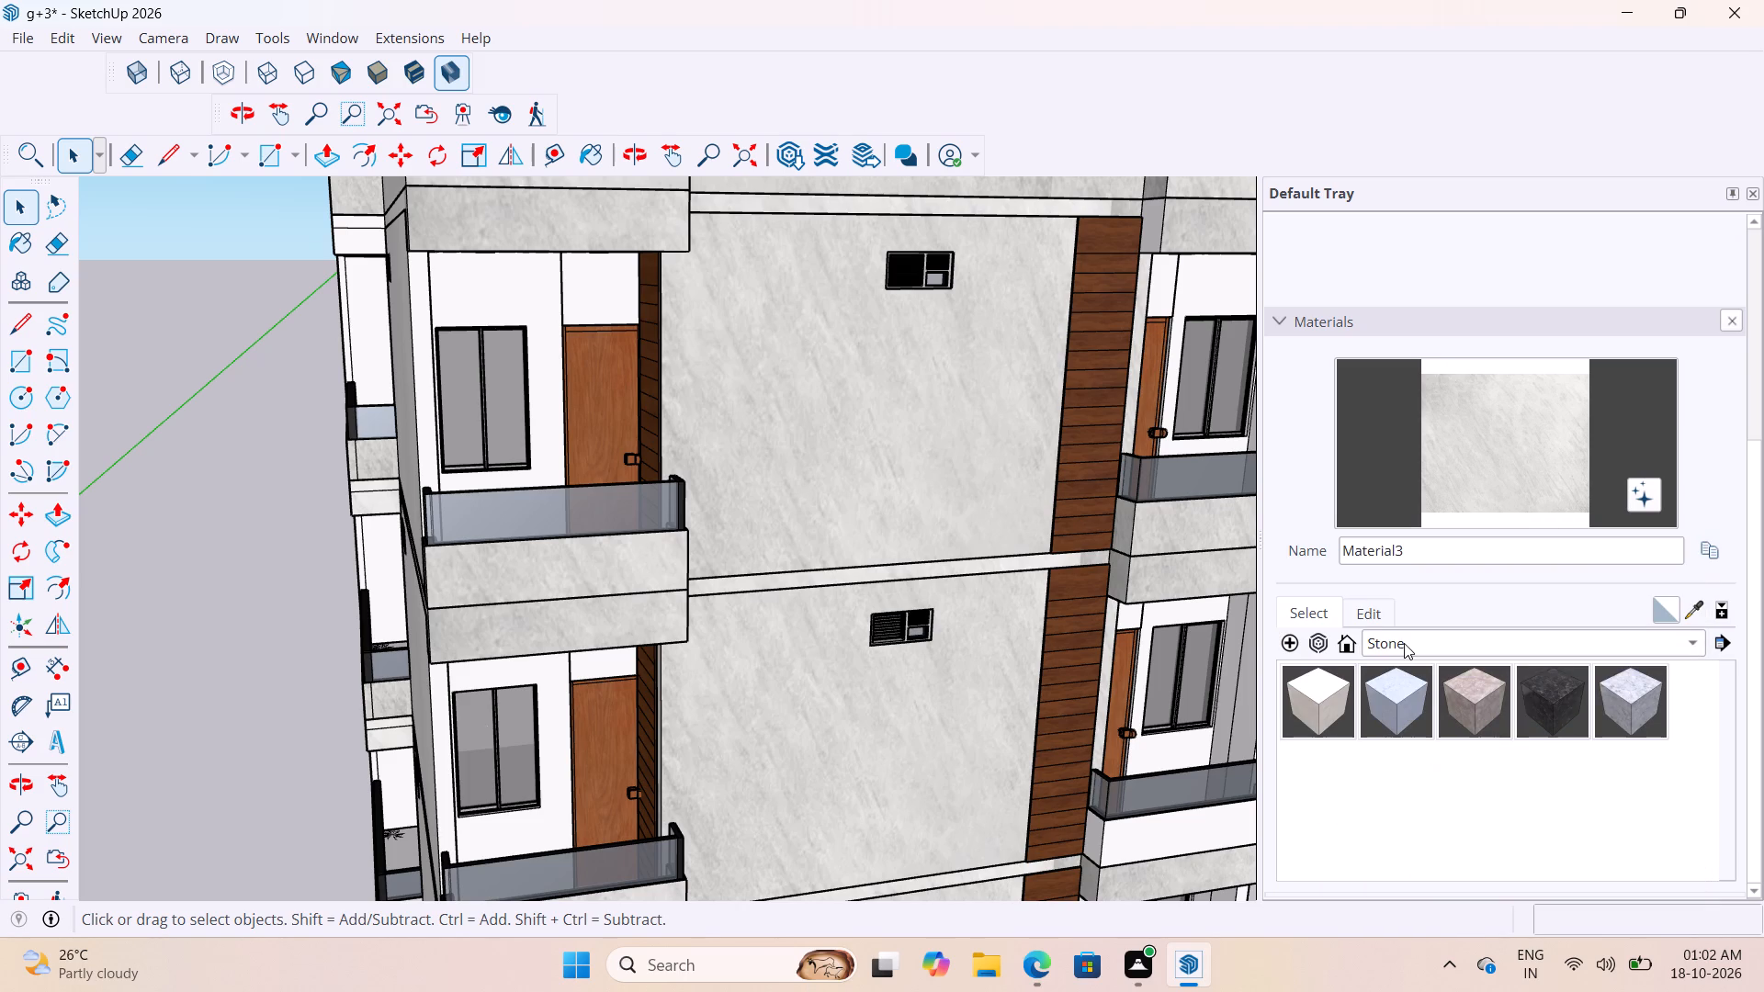
left_click(1488, 709)
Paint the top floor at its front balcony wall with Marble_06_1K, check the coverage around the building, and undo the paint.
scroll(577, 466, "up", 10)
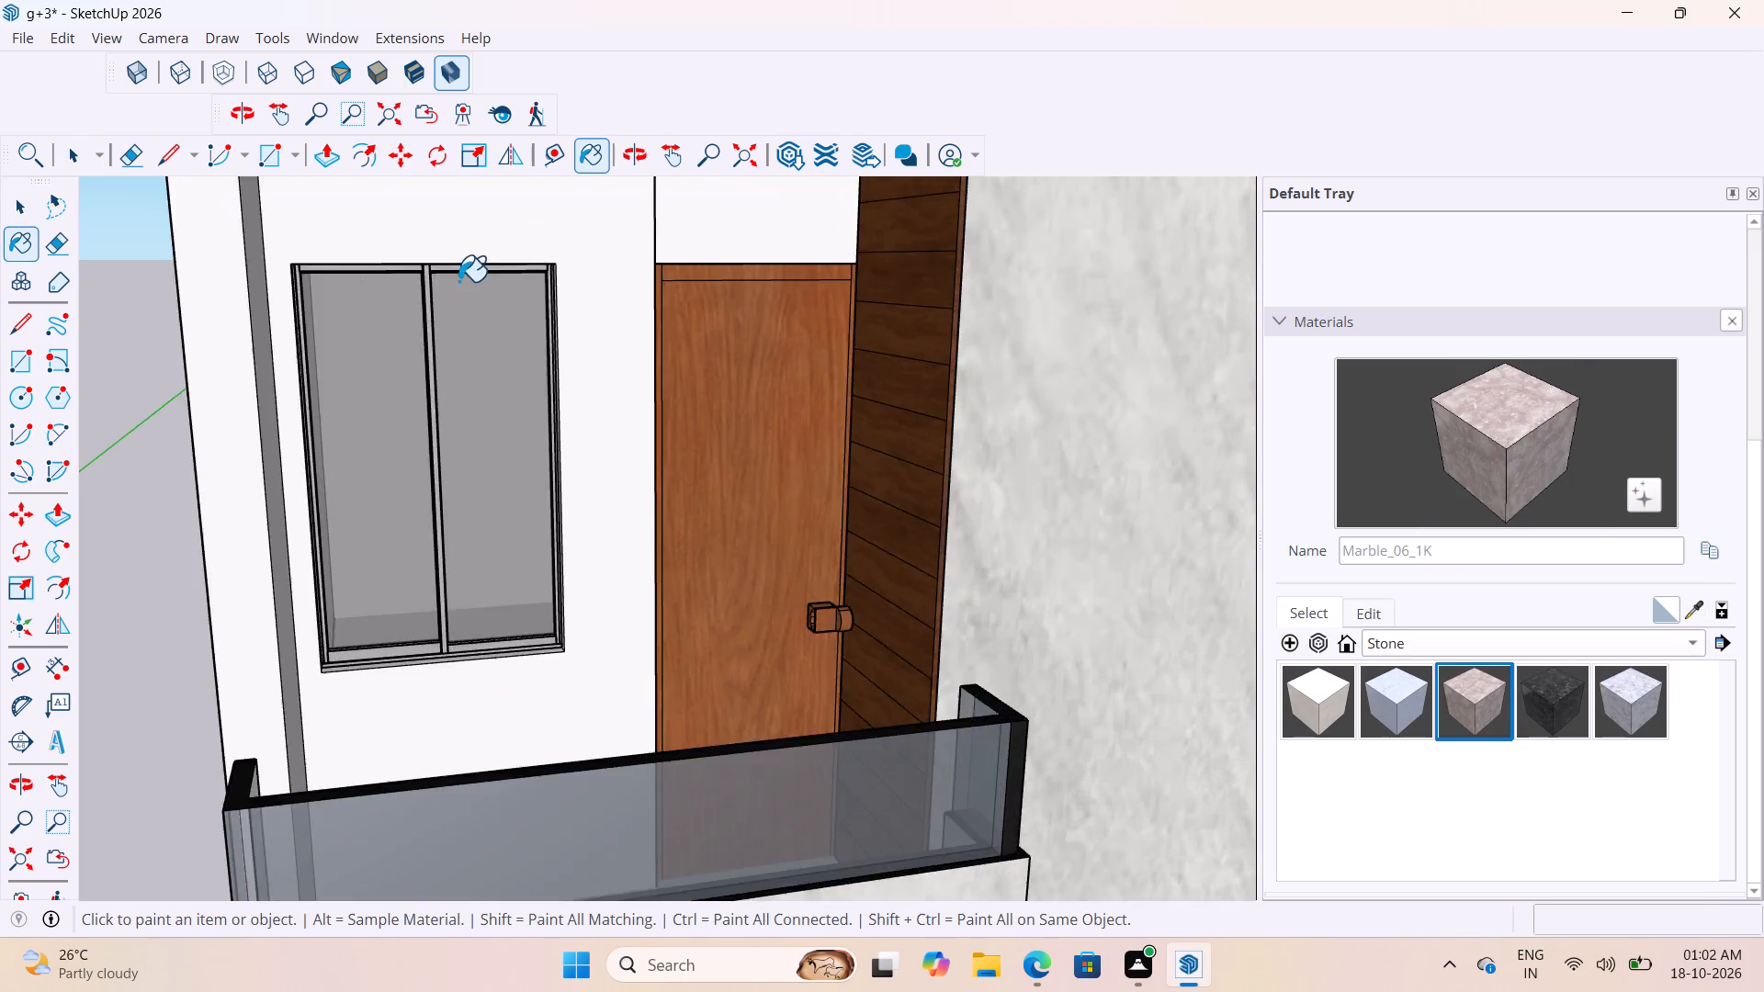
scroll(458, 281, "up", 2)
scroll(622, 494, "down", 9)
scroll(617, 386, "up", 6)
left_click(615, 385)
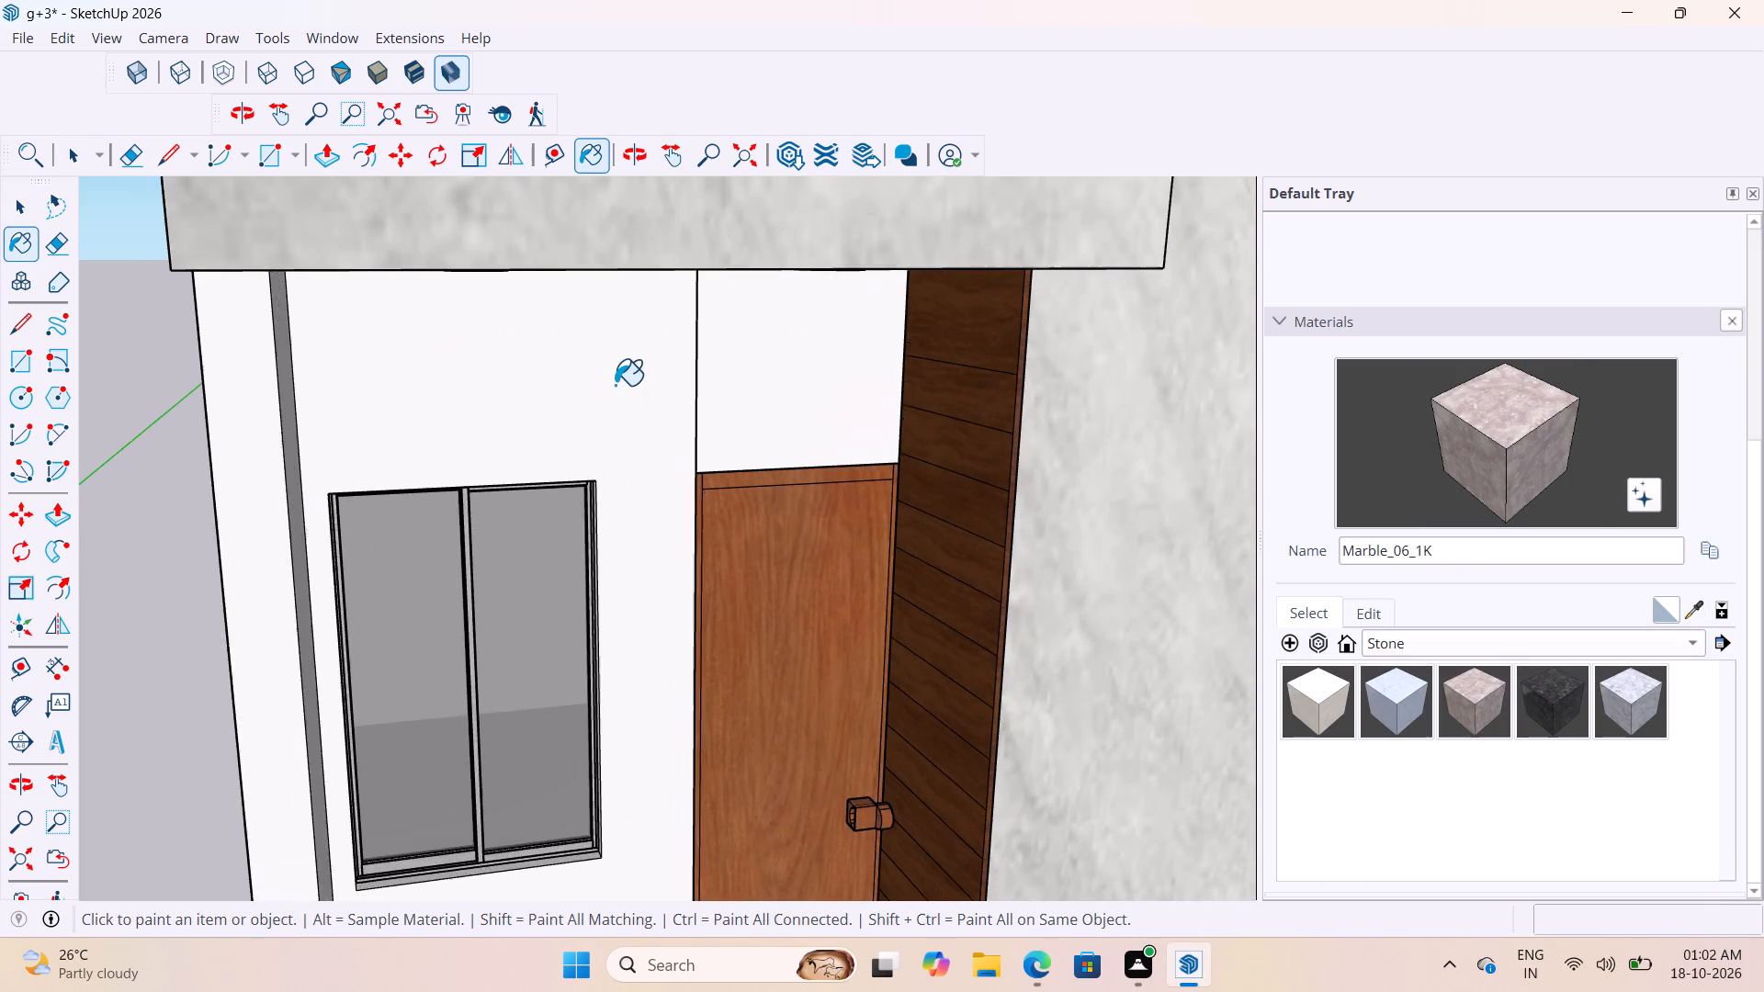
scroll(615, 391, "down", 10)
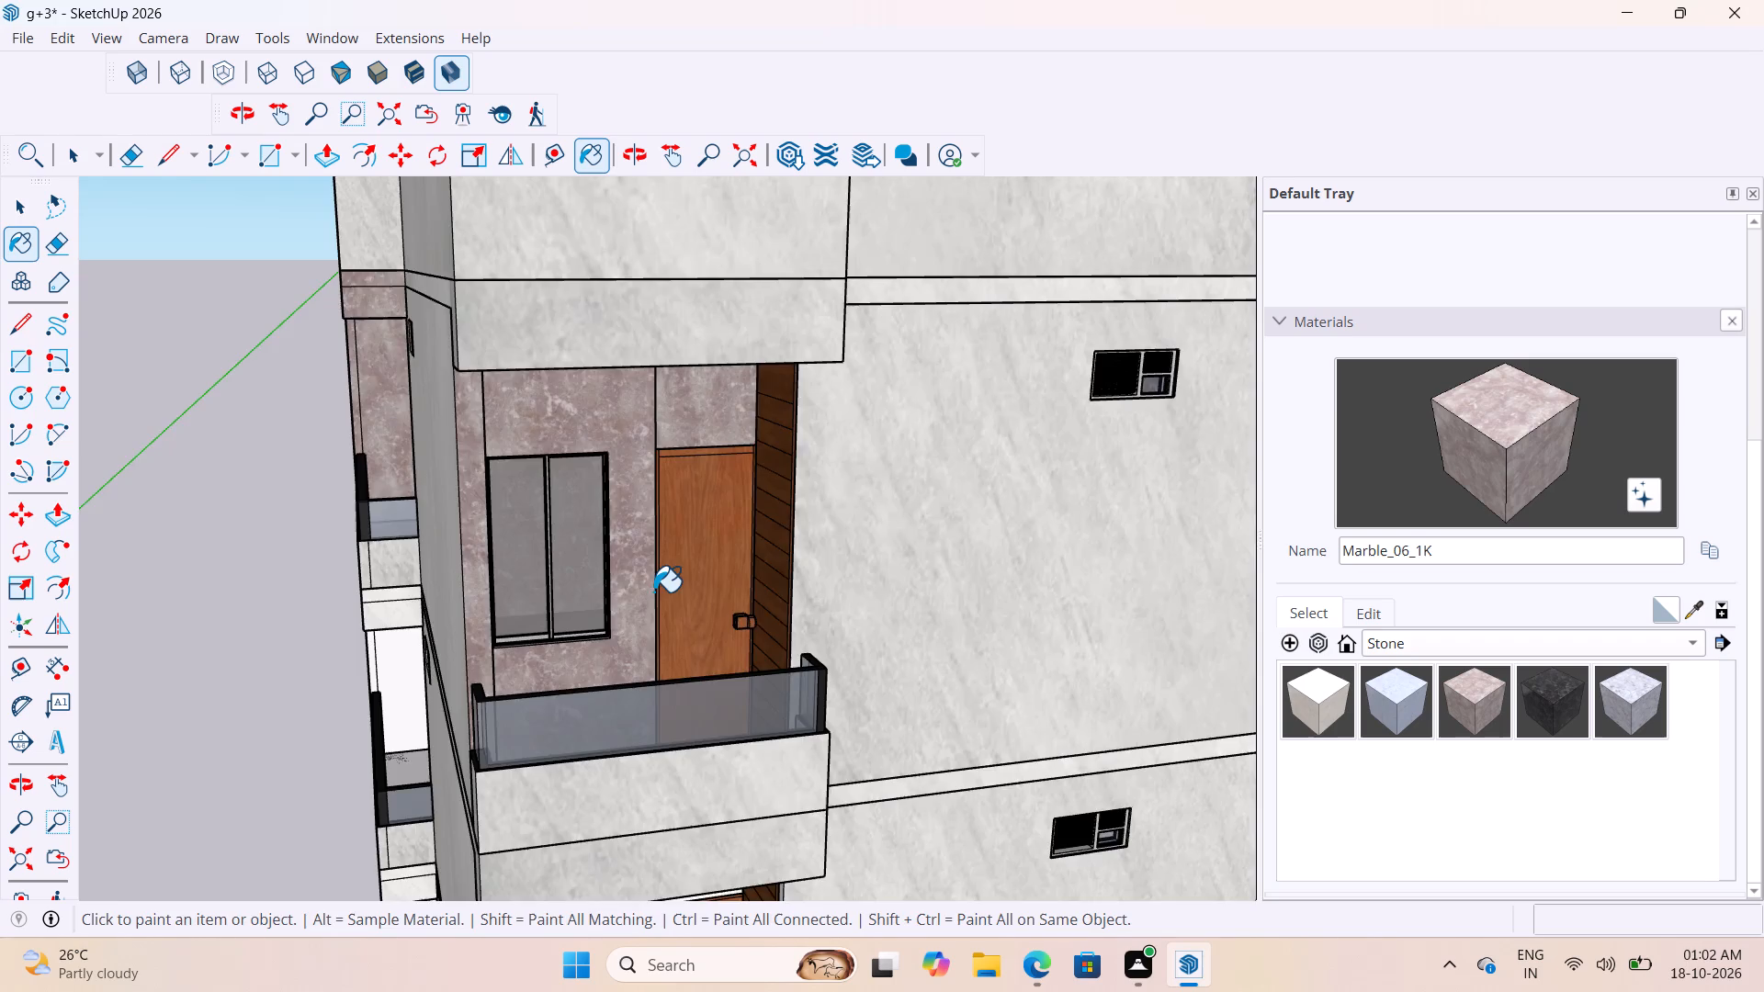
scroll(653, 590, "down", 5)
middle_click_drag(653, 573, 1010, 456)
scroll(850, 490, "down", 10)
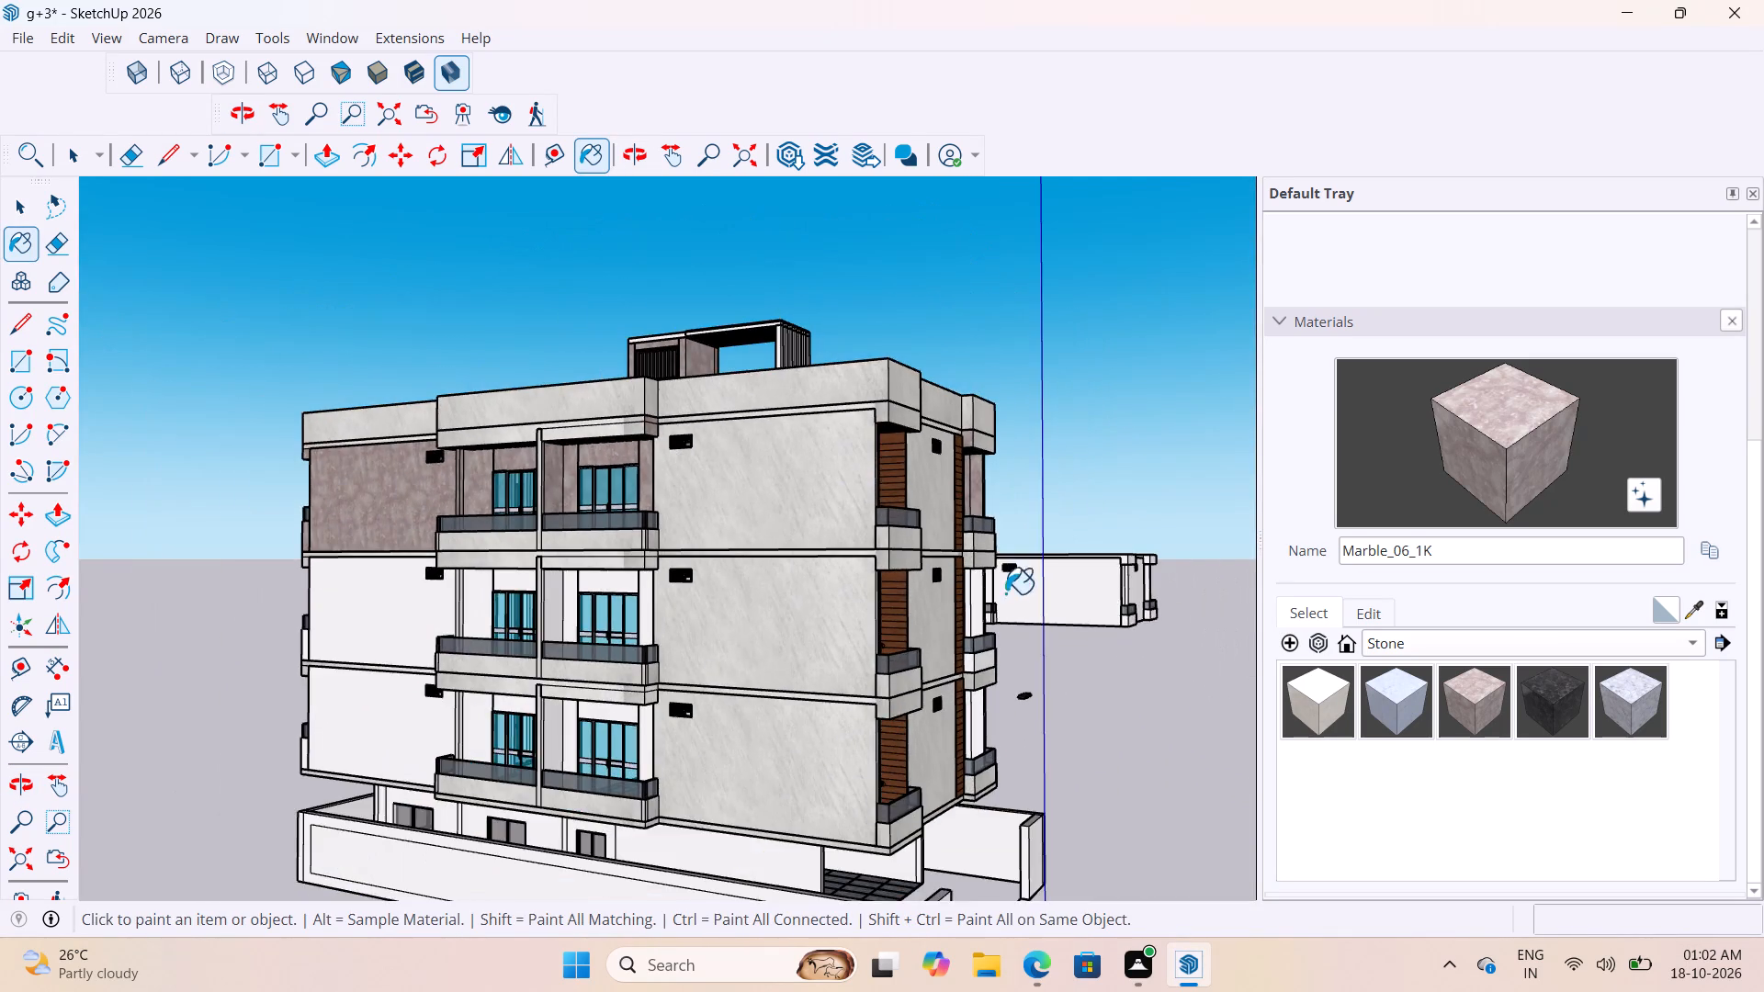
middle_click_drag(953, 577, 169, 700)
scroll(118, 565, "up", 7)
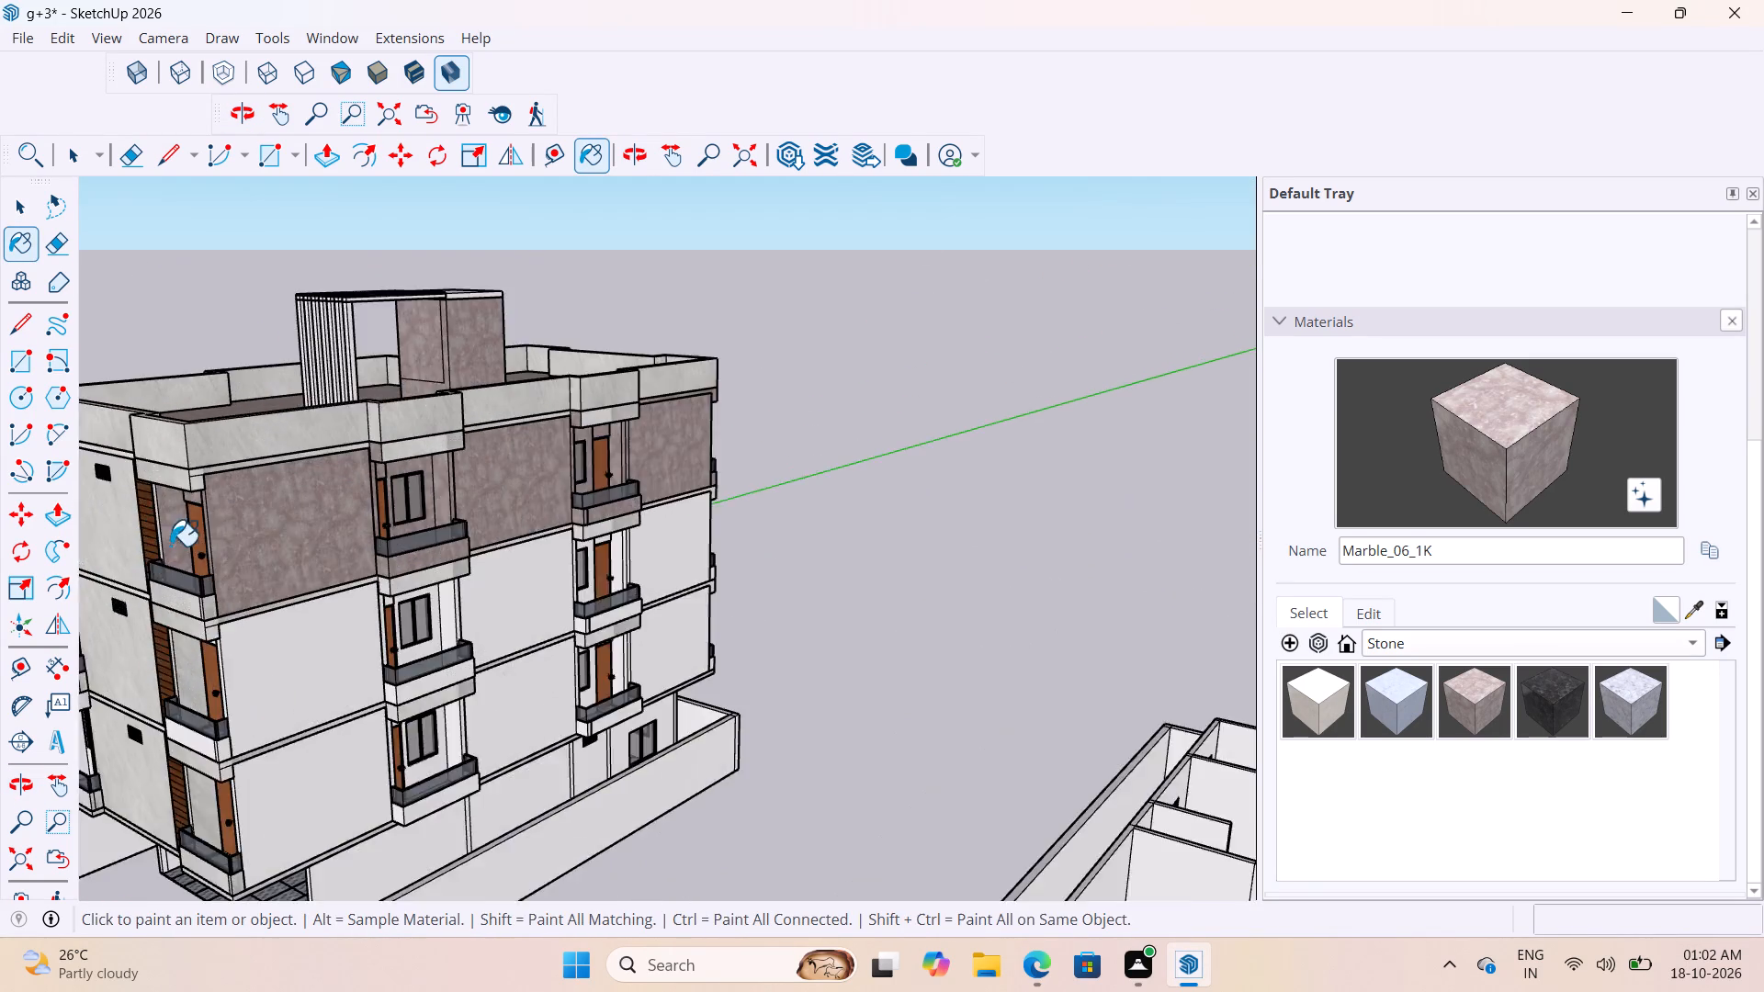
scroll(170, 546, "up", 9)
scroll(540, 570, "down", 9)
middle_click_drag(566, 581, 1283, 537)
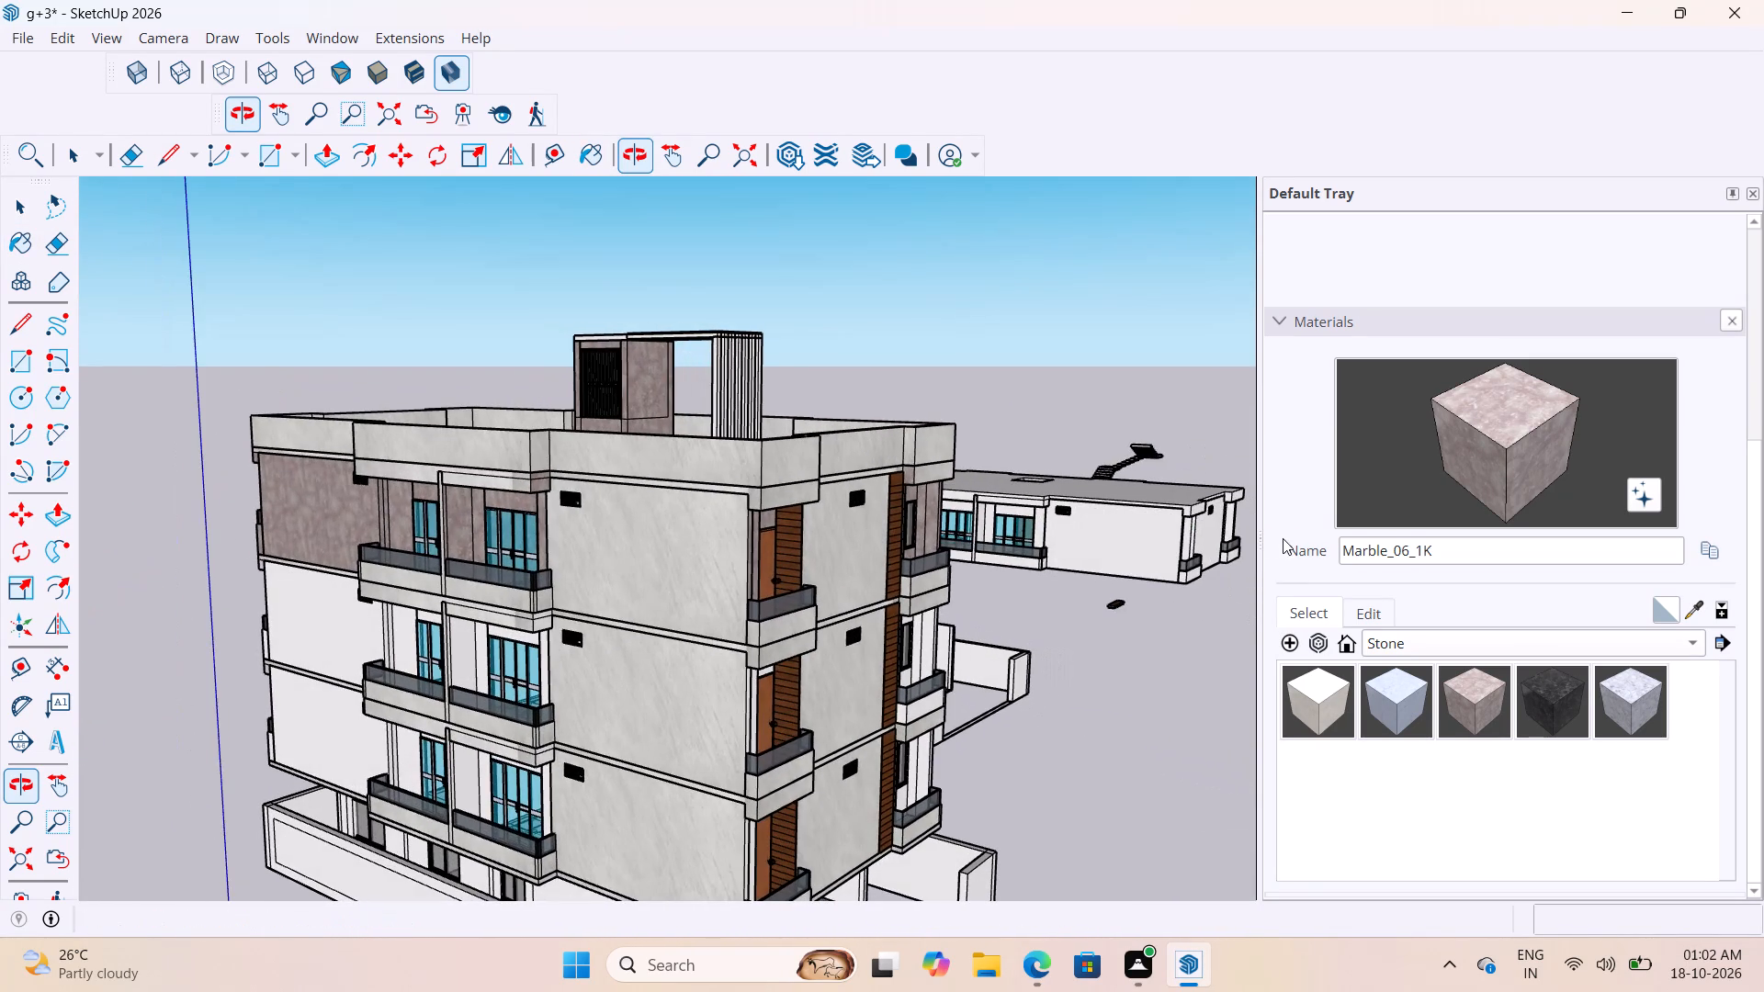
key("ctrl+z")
Inside the top floor group, paint the front corner balcony's window wall and the panel above its door with Marble_06_1K.
scroll(772, 554, "up", 7)
middle_click_drag(763, 547, 695, 549)
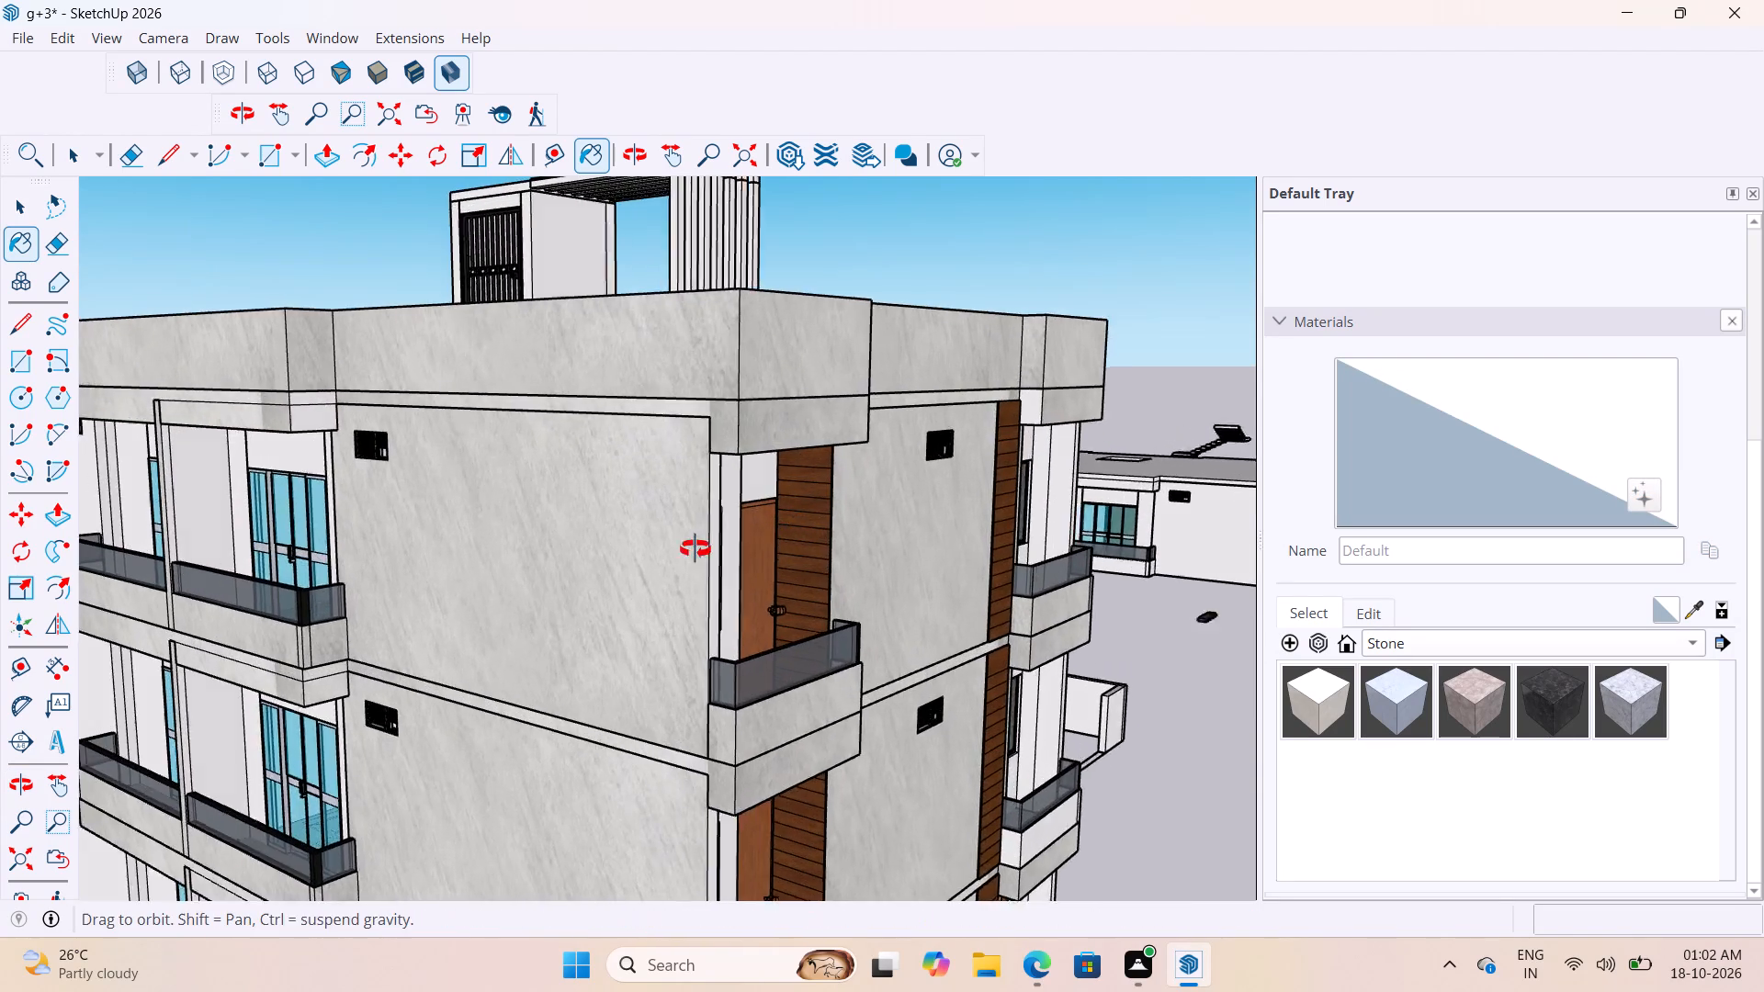
middle_click_drag(695, 549, 545, 554)
key("space")
left_click(511, 480)
left_click(511, 480)
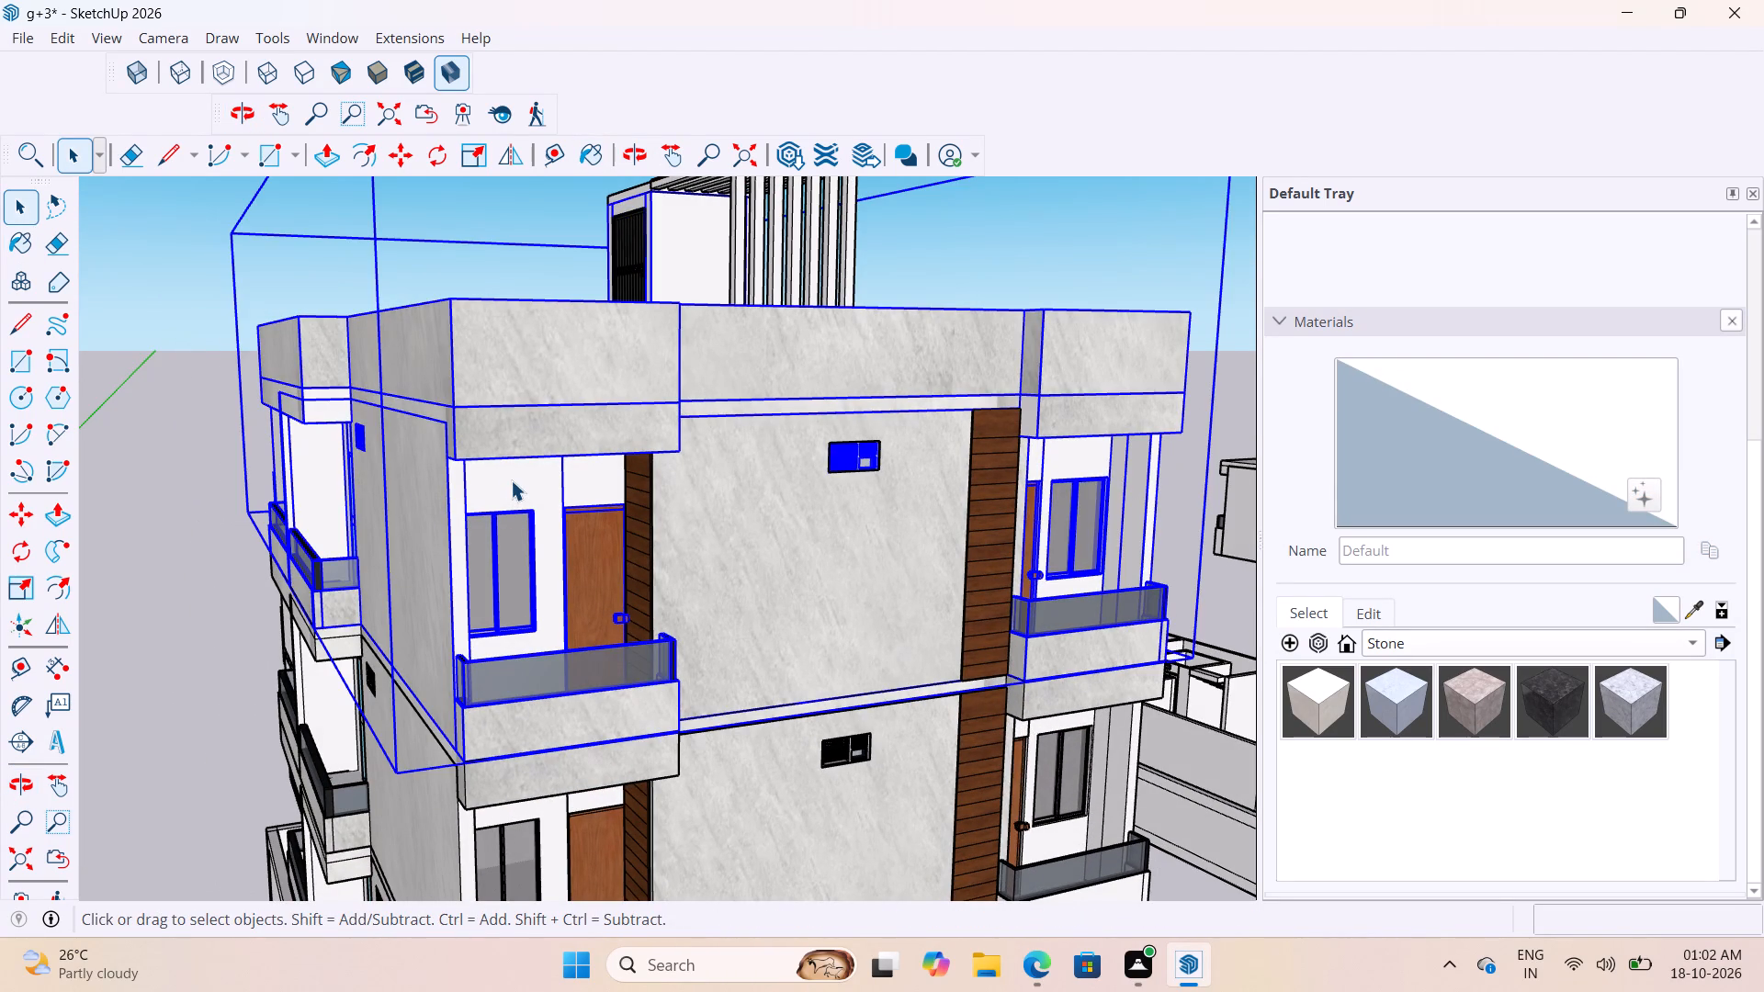
left_click(530, 486)
left_click(530, 486)
left_click(531, 486)
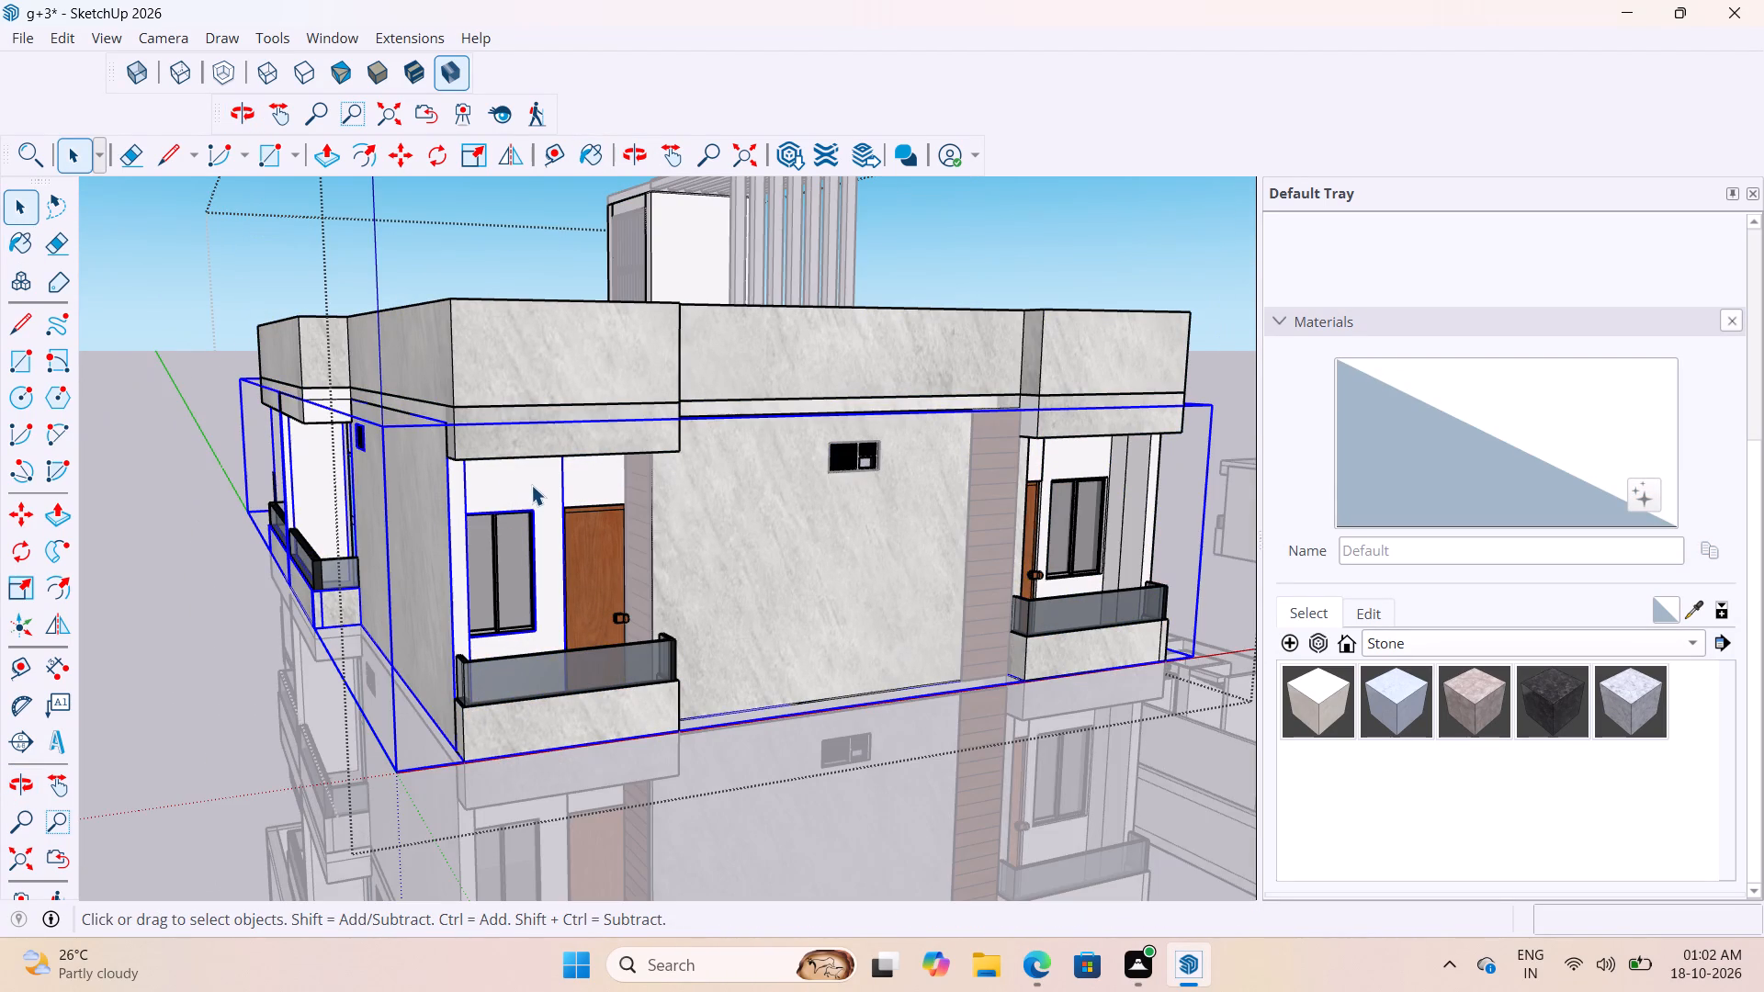
left_click(1484, 687)
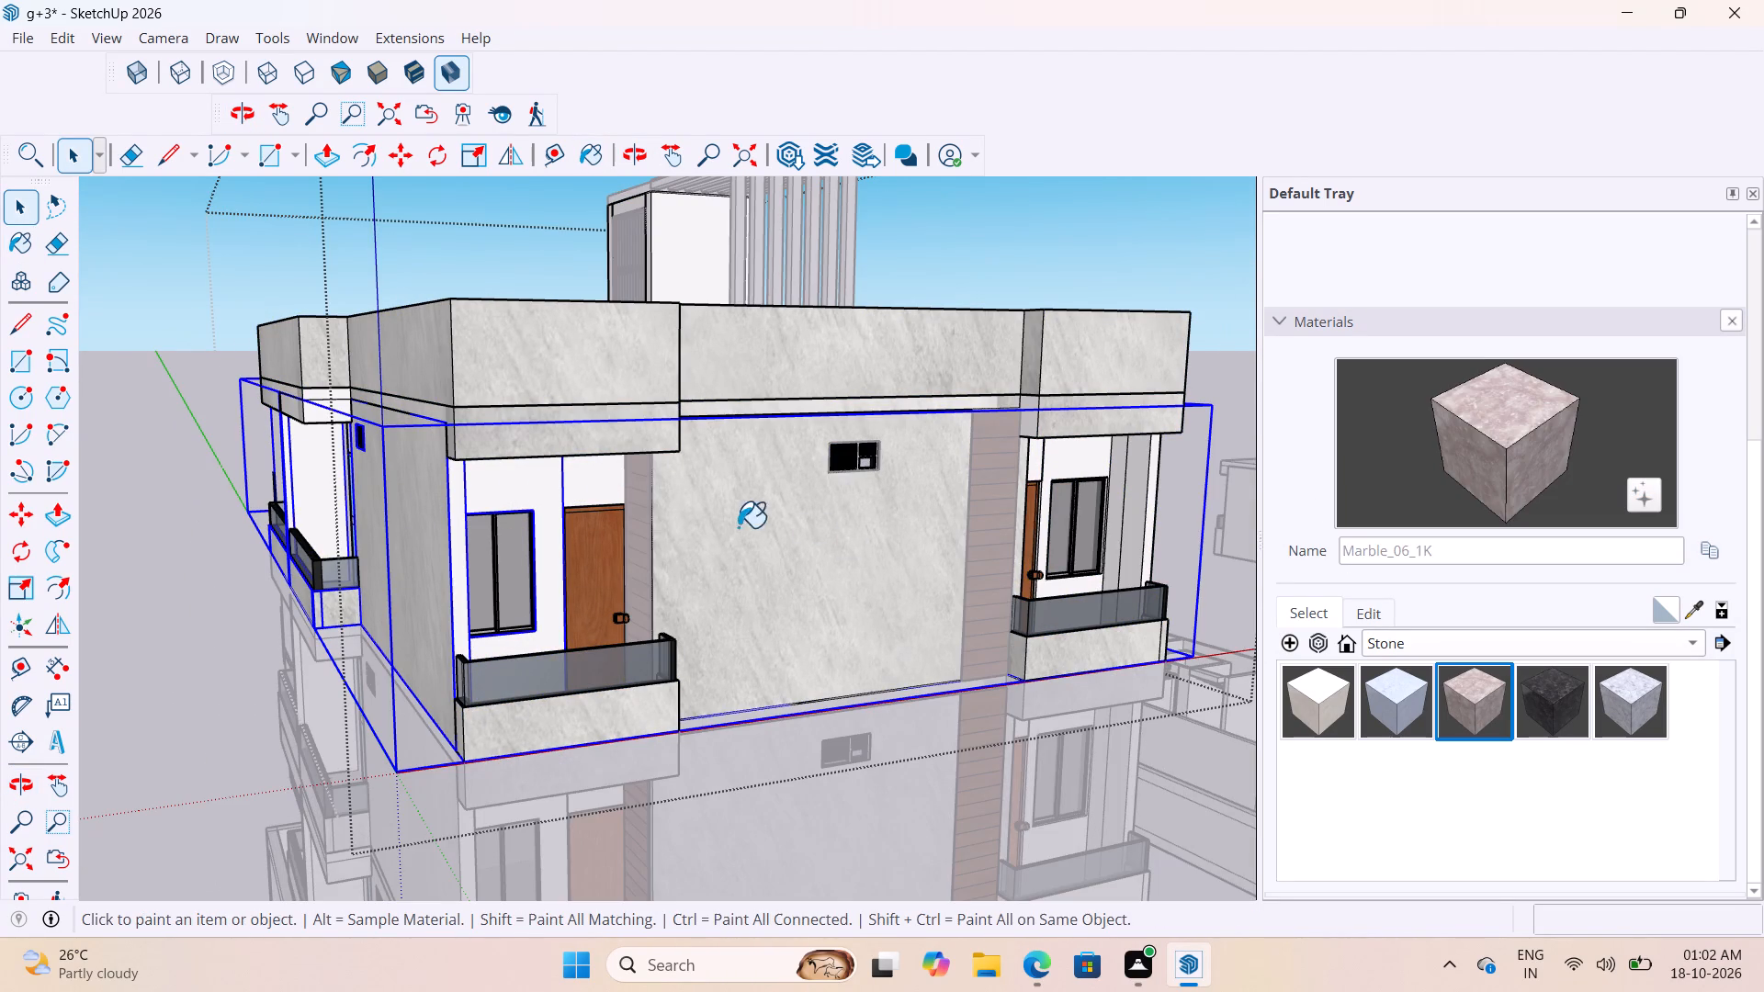
scroll(520, 481, "up", 6)
left_click(519, 479)
scroll(751, 485, "down", 4)
middle_click_drag(696, 513, 527, 508)
scroll(503, 498, "up", 6)
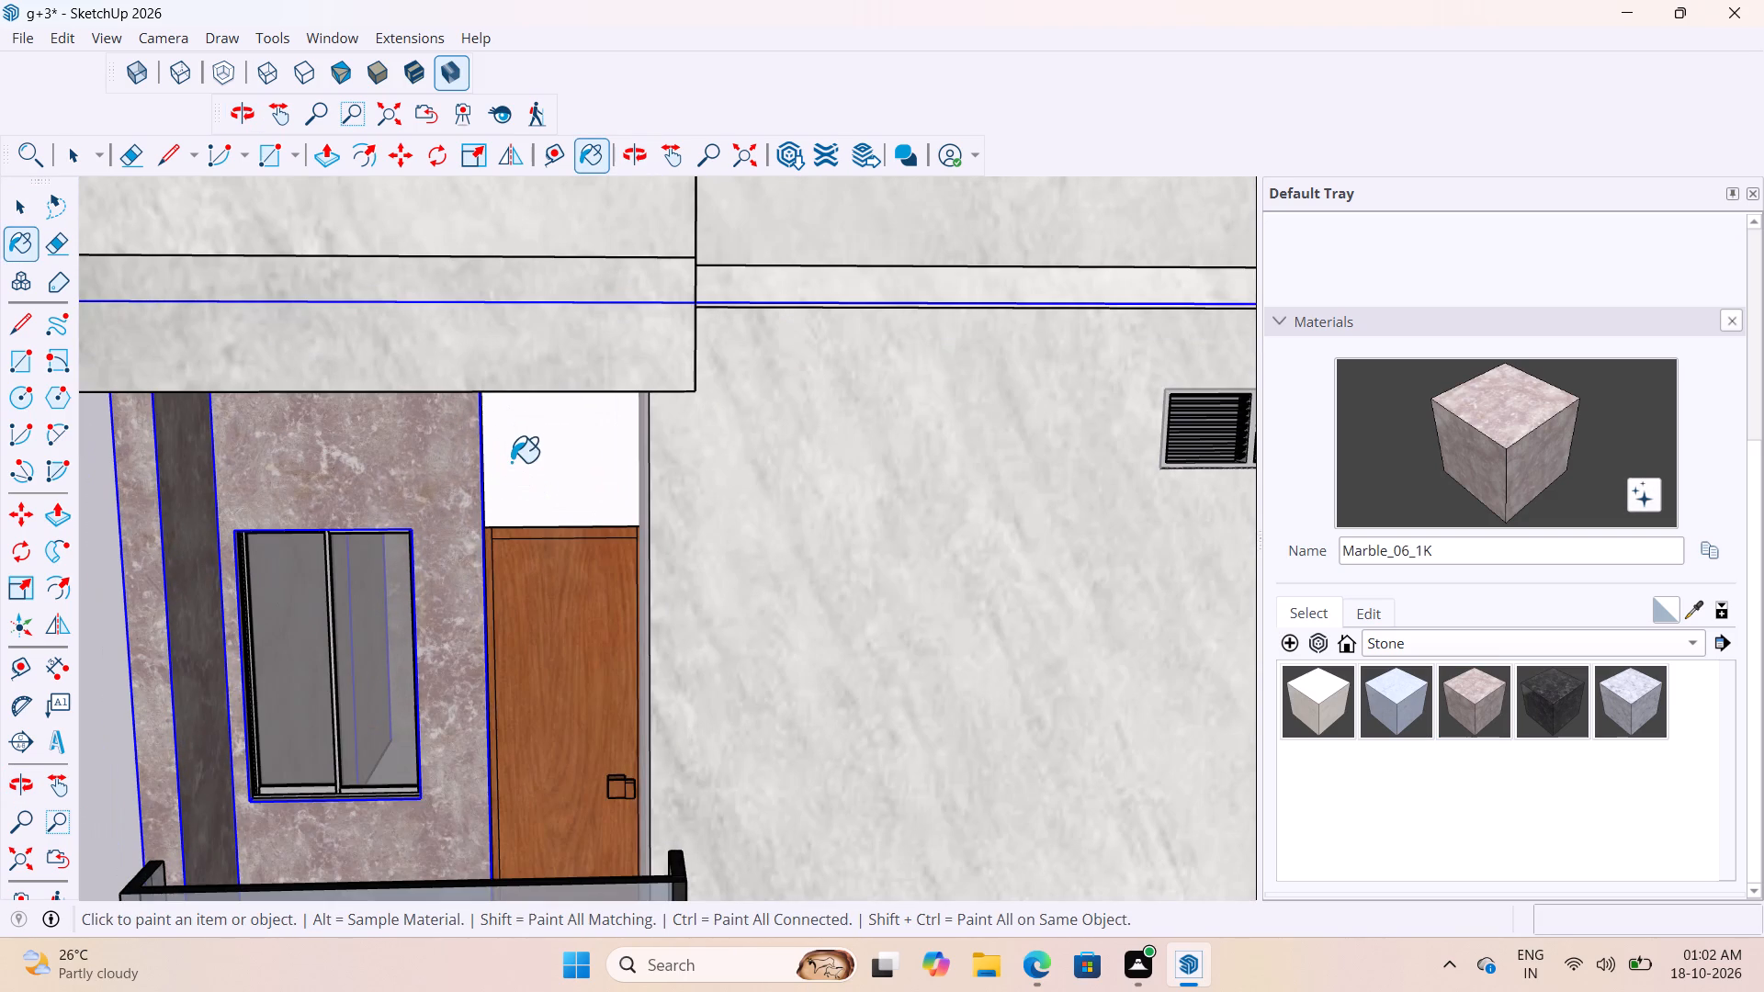
left_click(568, 477)
Paint the panels above both sliding glass doors of the top floor's long-side balcony with Marble_06_1K.
scroll(737, 467, "down", 10)
middle_click_drag(650, 538, 1182, 524)
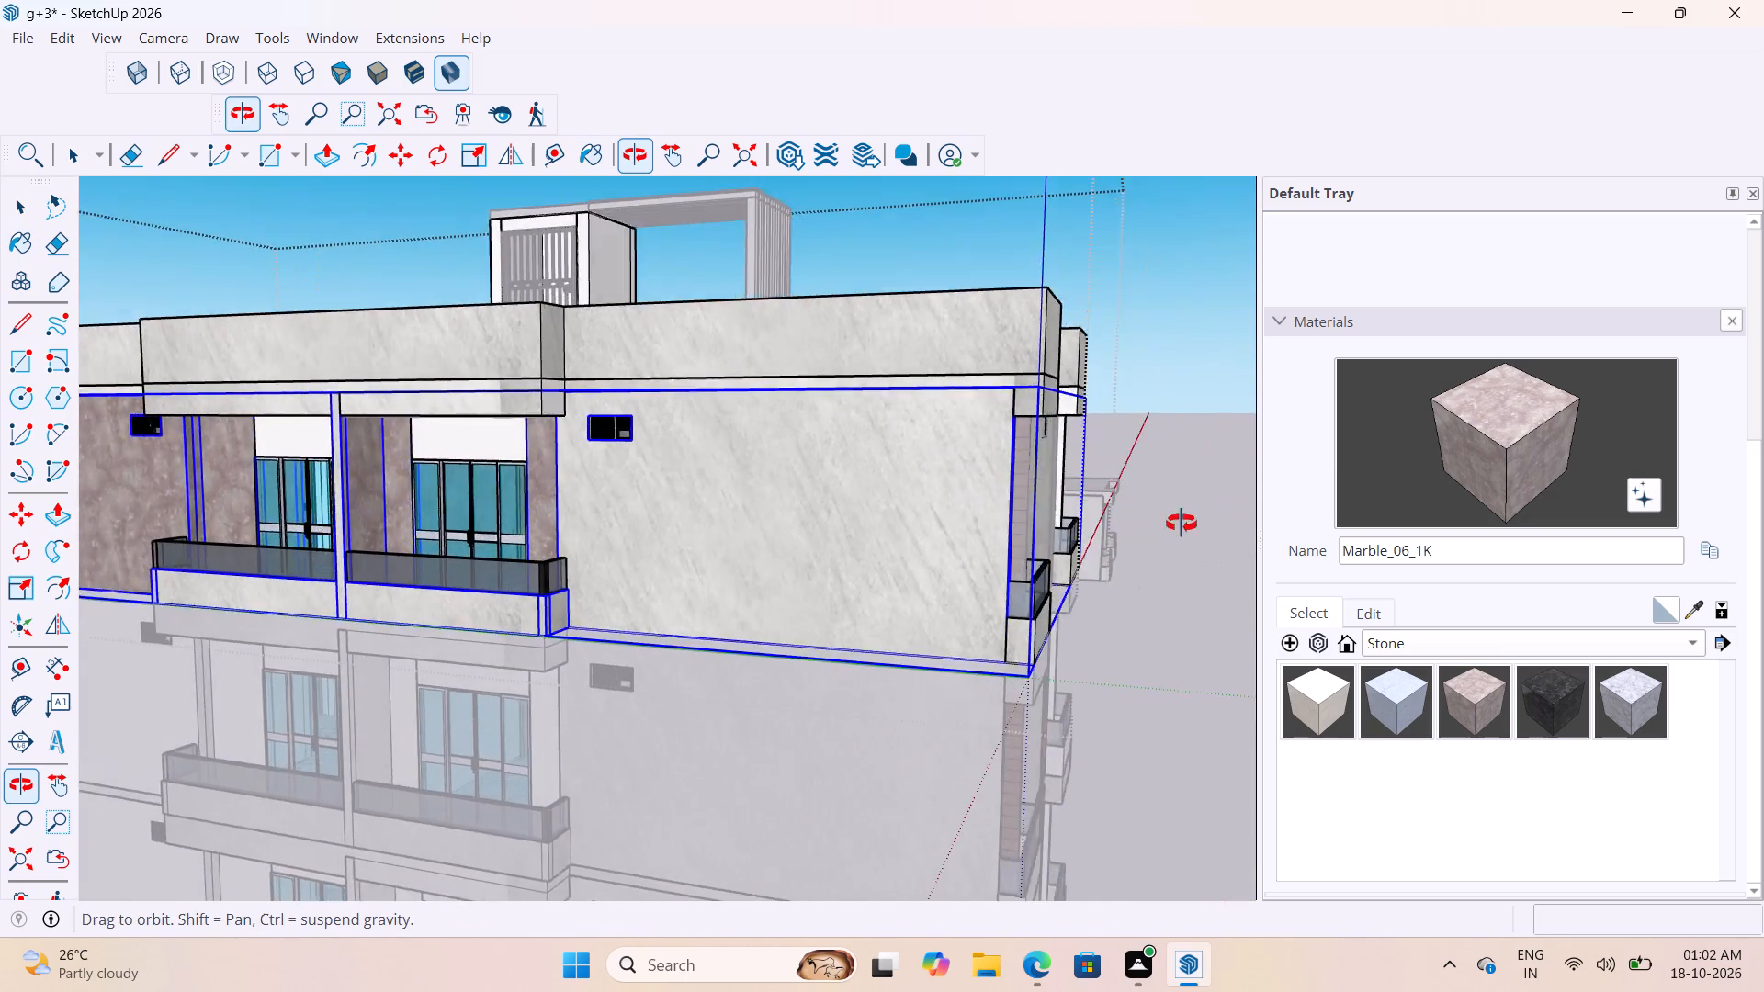
middle_click_drag(1182, 524, 1188, 524)
scroll(1188, 524, "up", 1)
scroll(1114, 490, "down", 4)
scroll(665, 496, "up", 8)
left_click(661, 431)
scroll(734, 436, "down", 5)
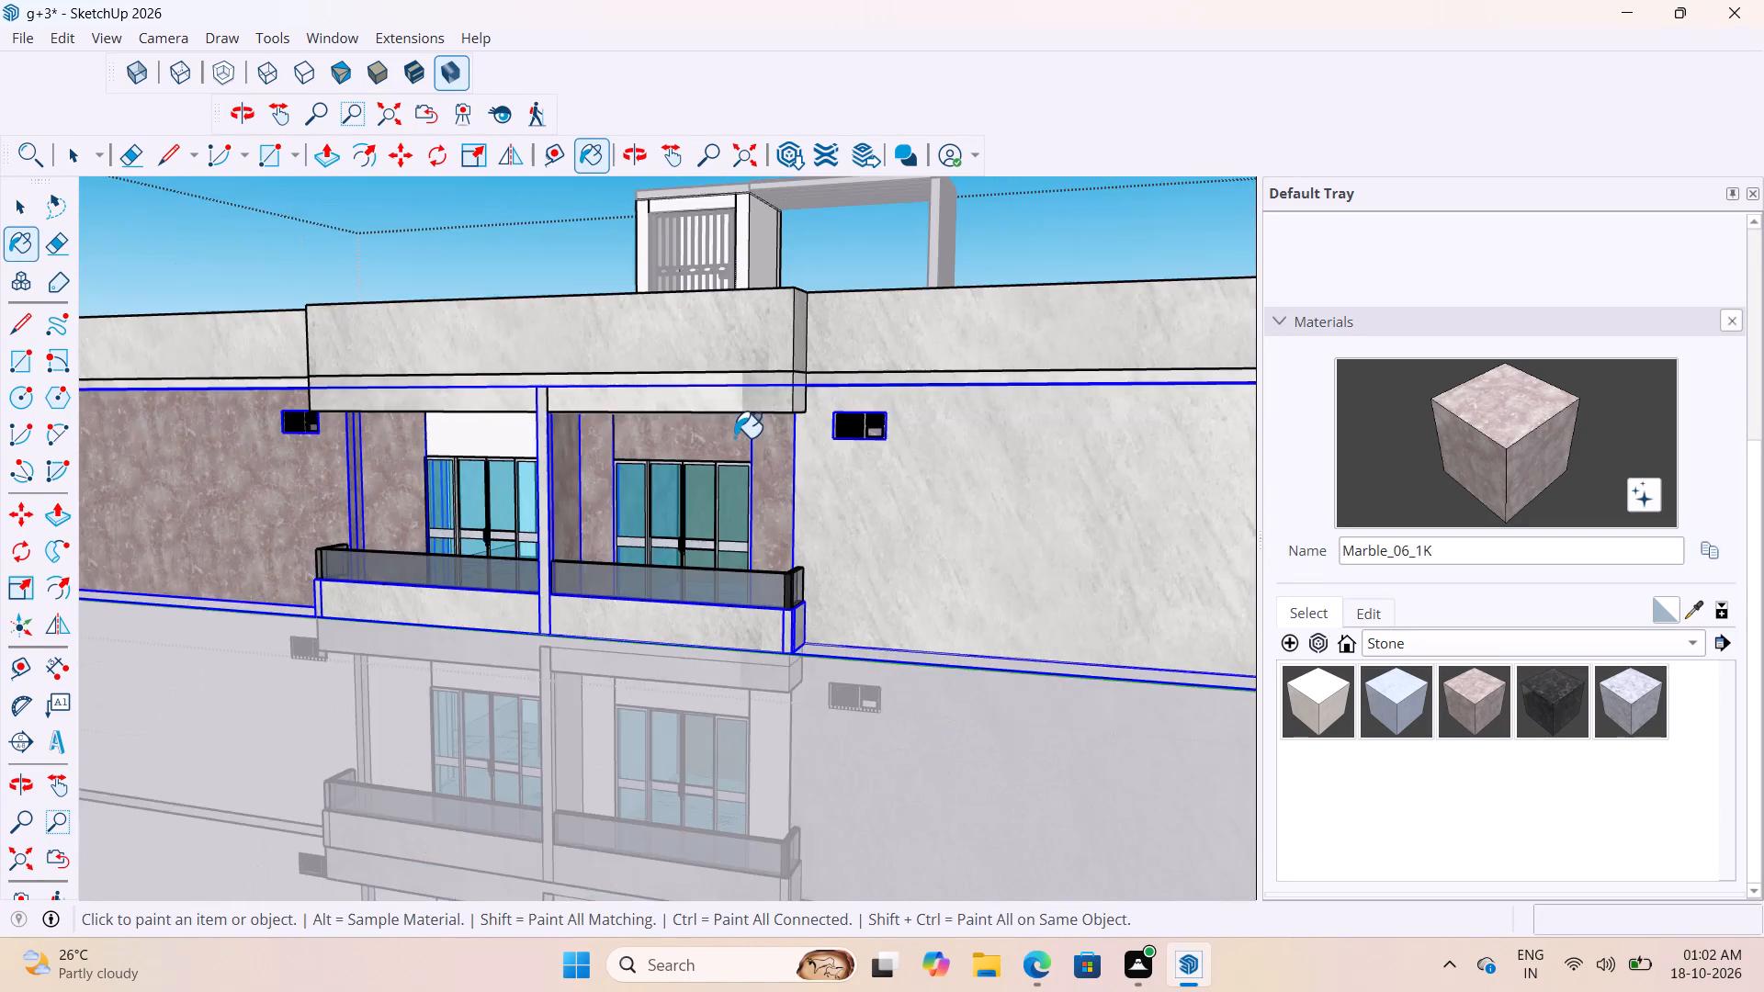
scroll(735, 437, "down", 9)
scroll(594, 569, "up", 12)
scroll(604, 503, "down", 4)
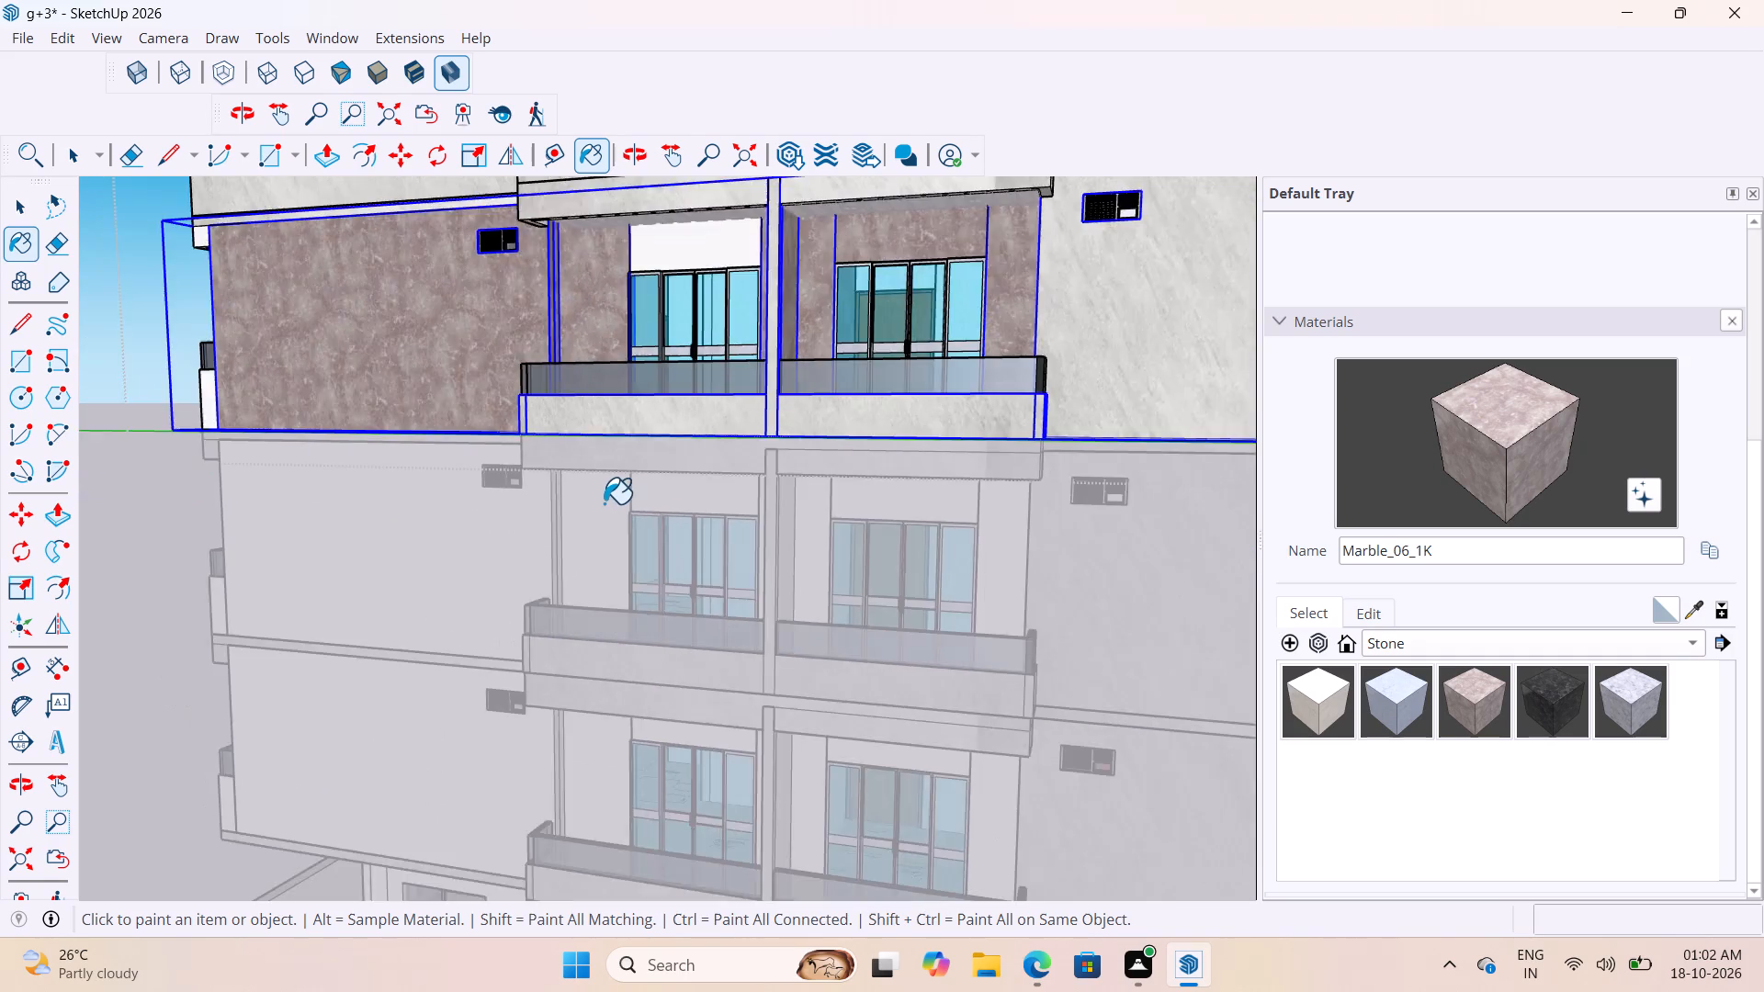
scroll(604, 503, "down", 7)
scroll(641, 415, "up", 10)
left_click(645, 352)
scroll(678, 370, "down", 6)
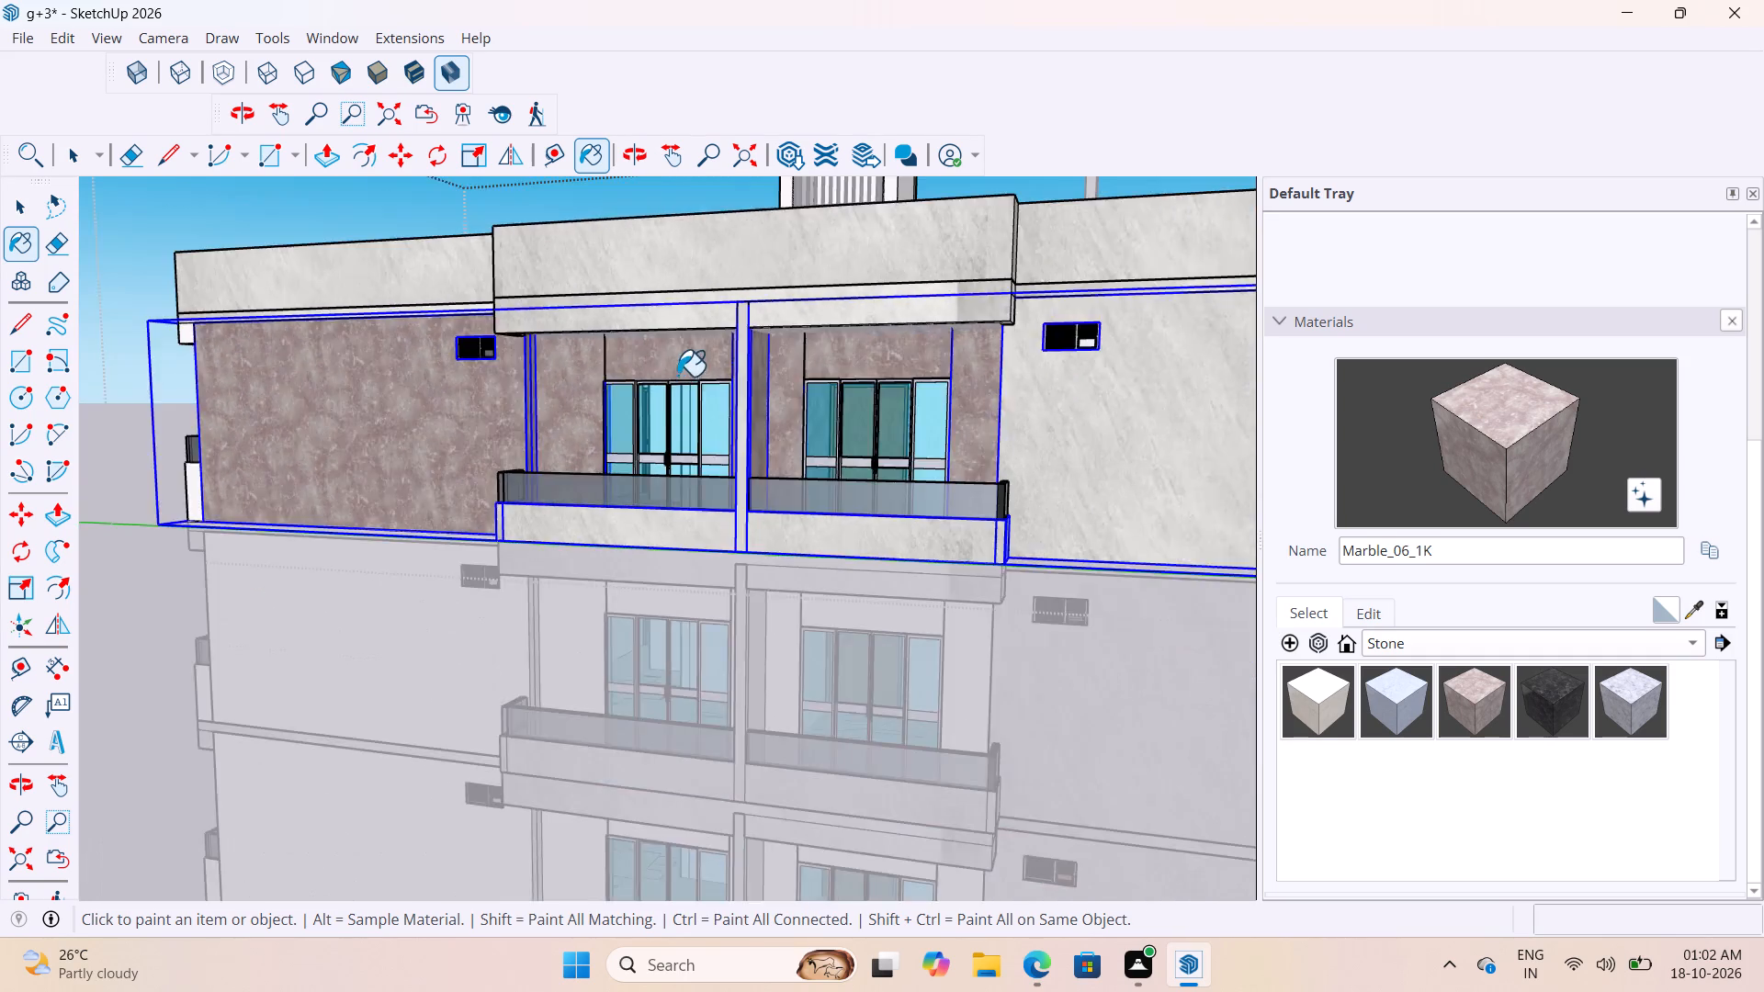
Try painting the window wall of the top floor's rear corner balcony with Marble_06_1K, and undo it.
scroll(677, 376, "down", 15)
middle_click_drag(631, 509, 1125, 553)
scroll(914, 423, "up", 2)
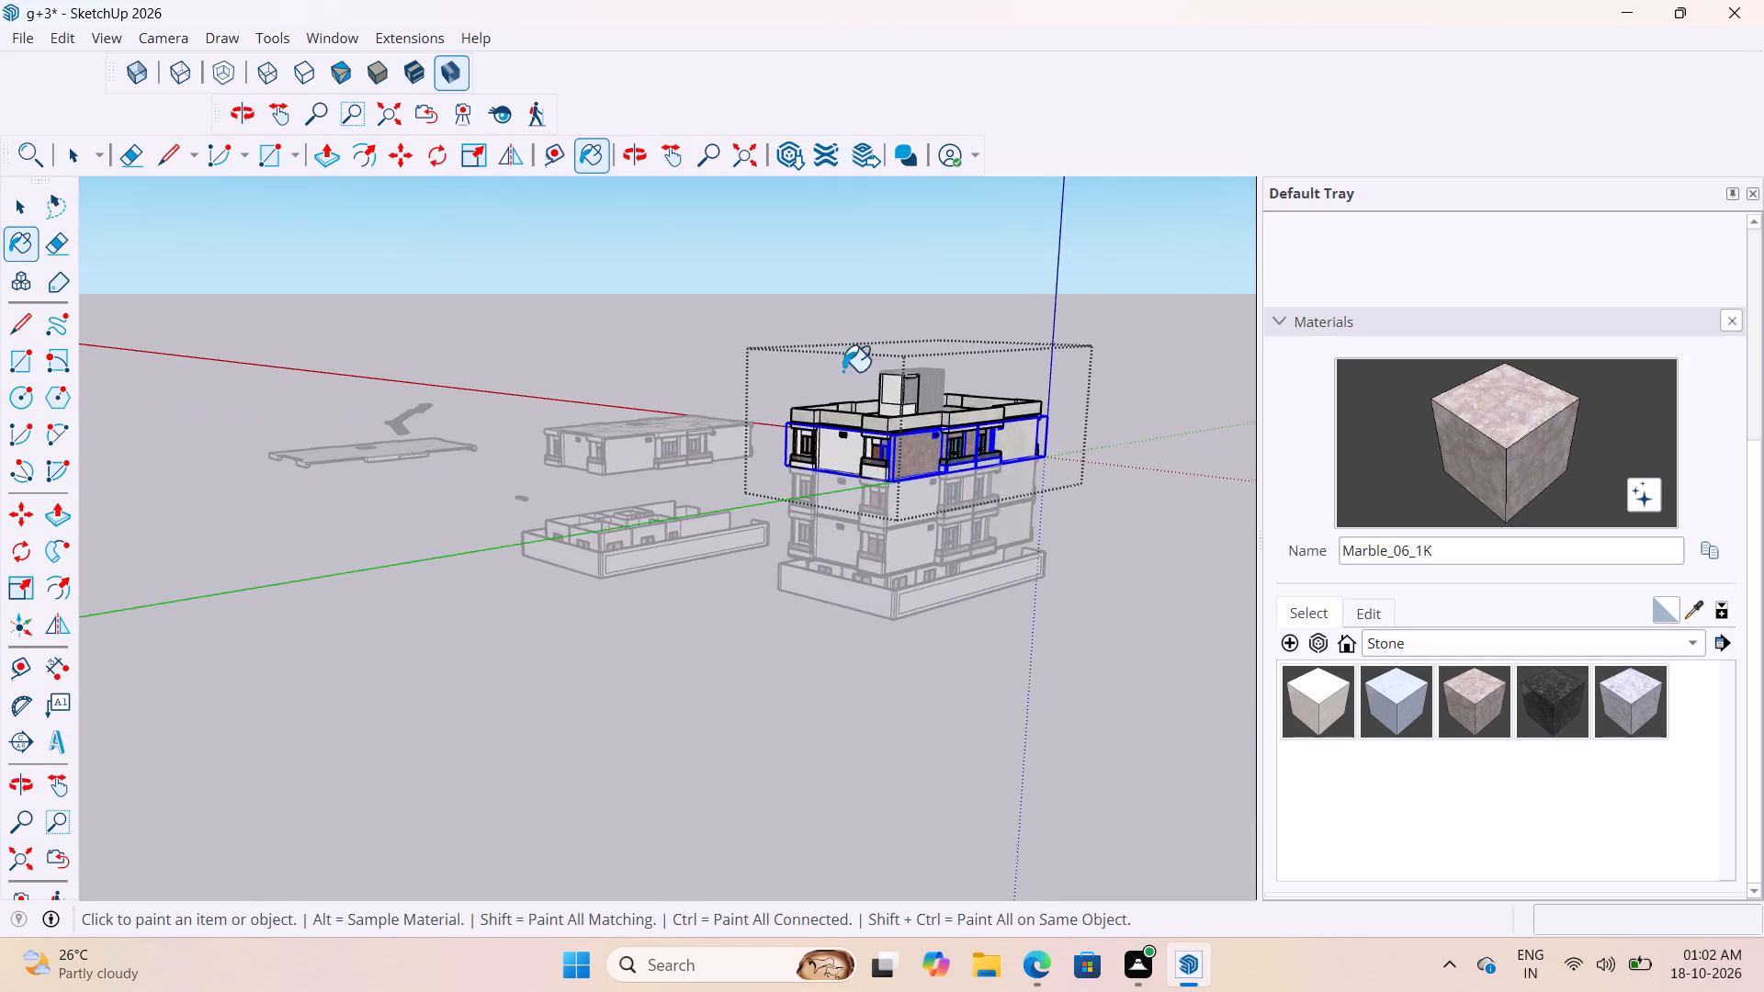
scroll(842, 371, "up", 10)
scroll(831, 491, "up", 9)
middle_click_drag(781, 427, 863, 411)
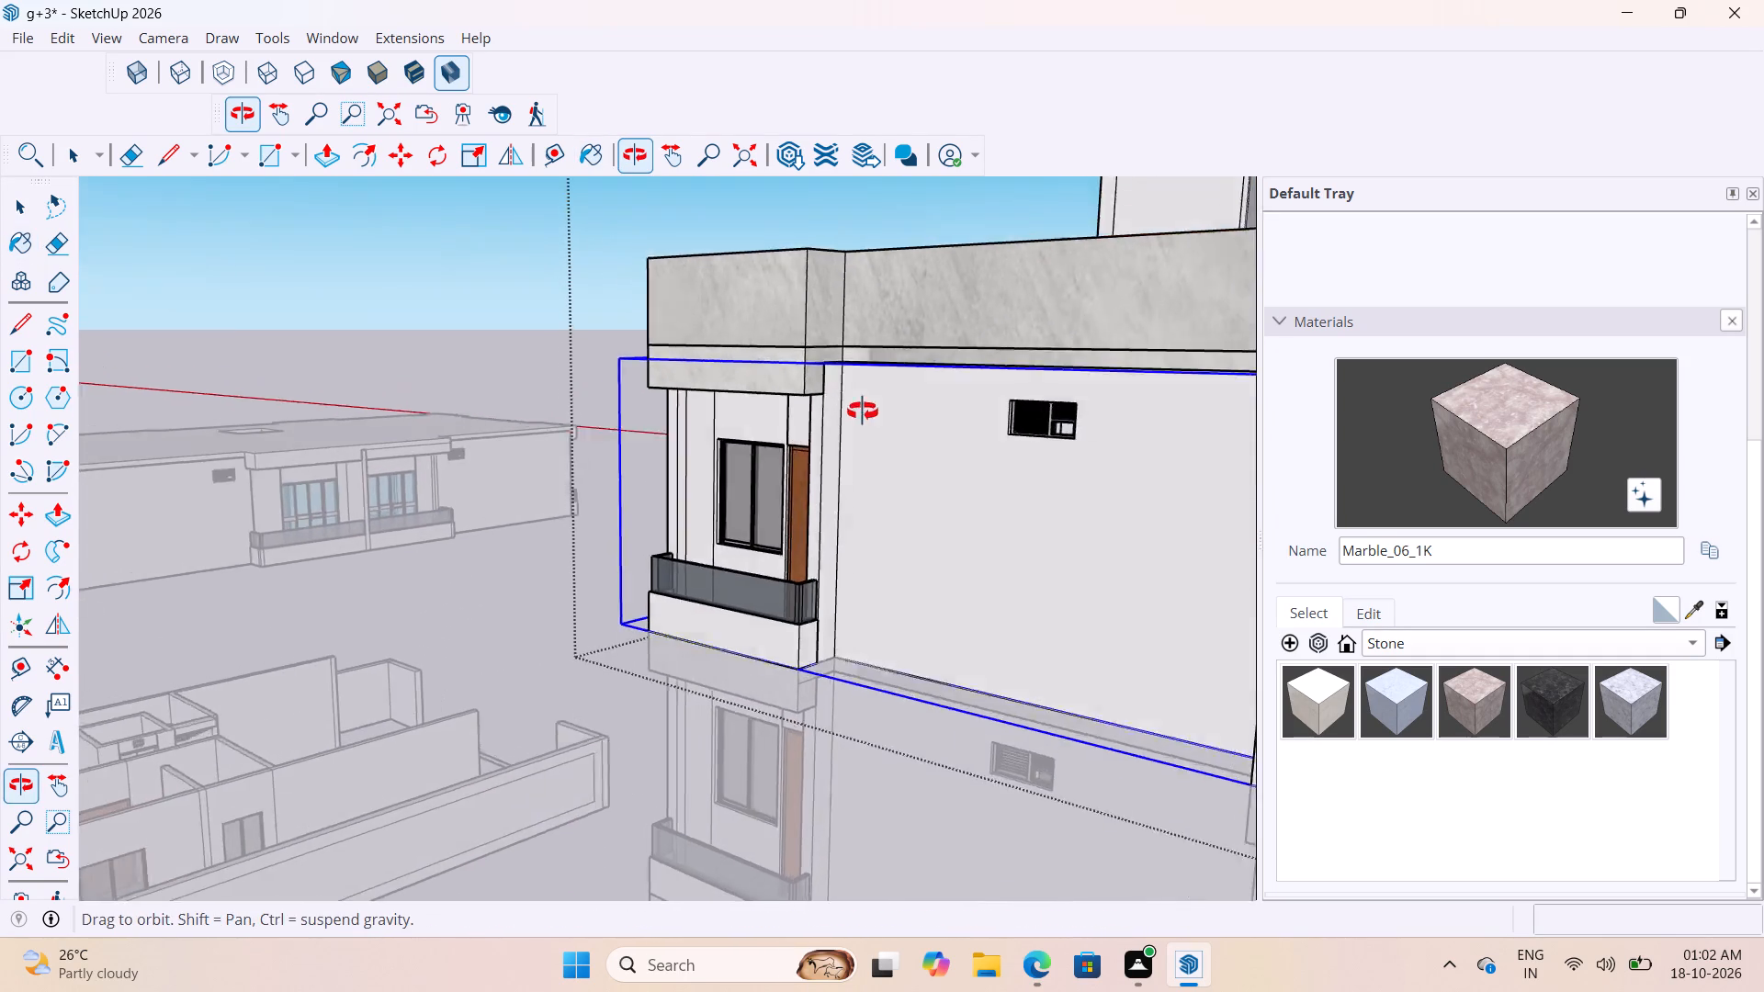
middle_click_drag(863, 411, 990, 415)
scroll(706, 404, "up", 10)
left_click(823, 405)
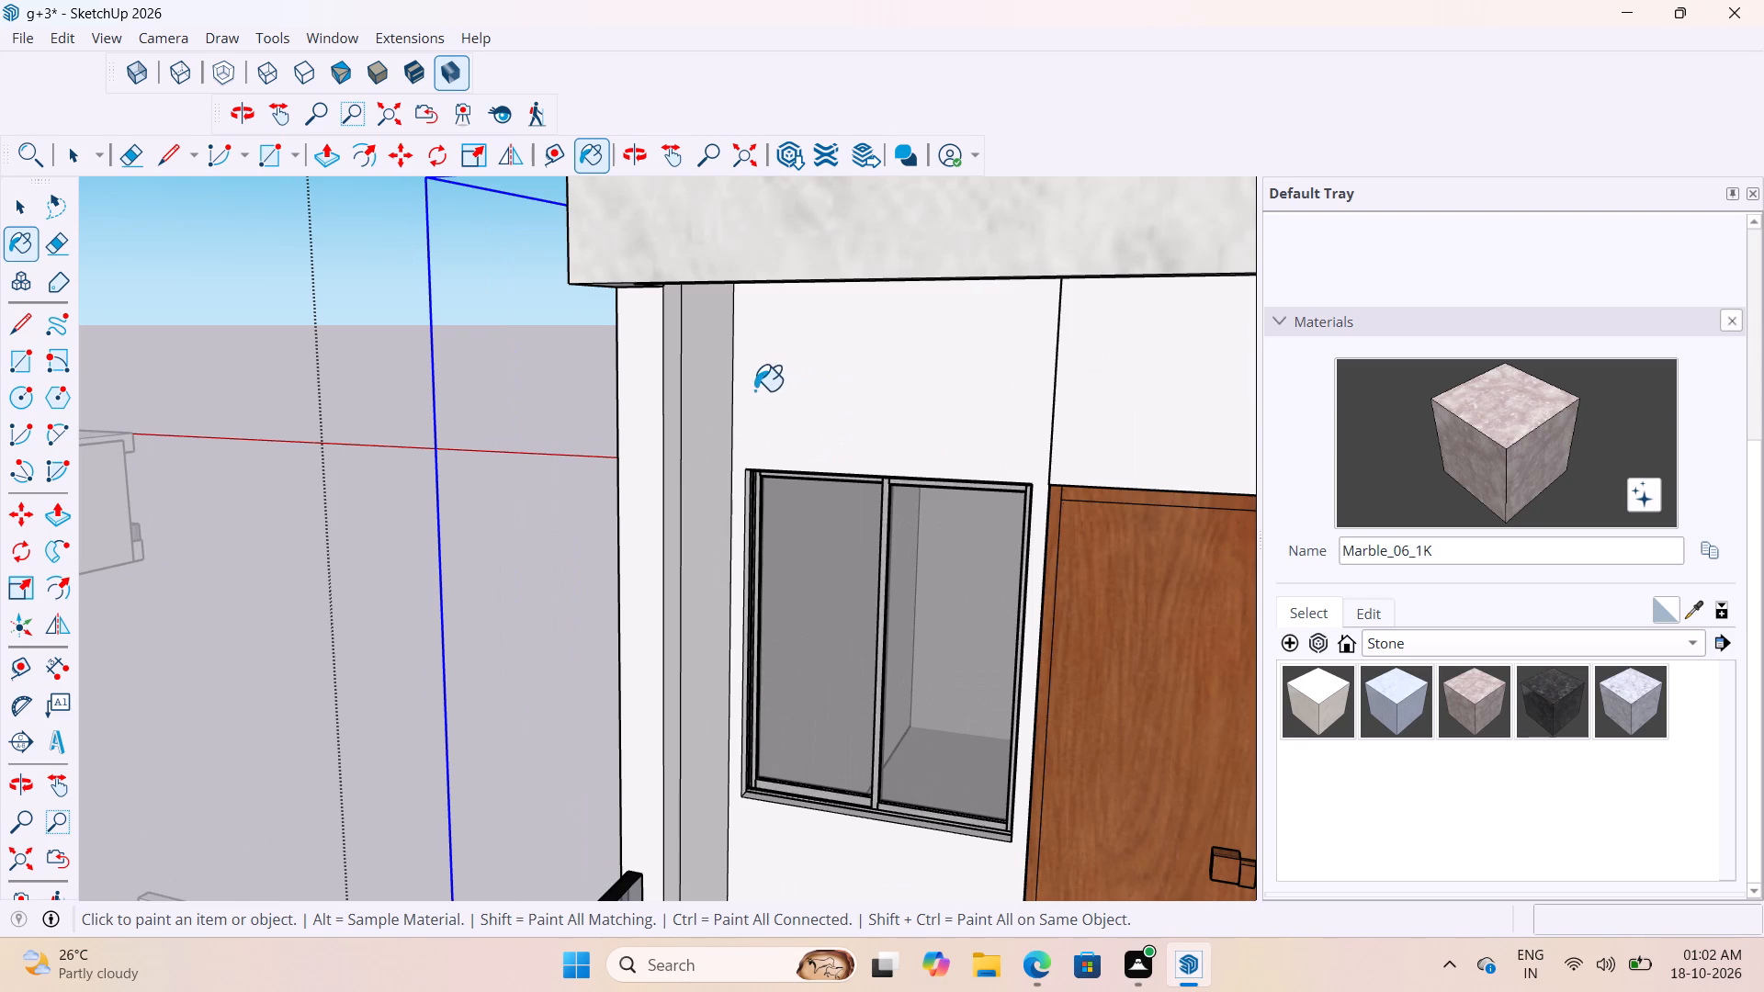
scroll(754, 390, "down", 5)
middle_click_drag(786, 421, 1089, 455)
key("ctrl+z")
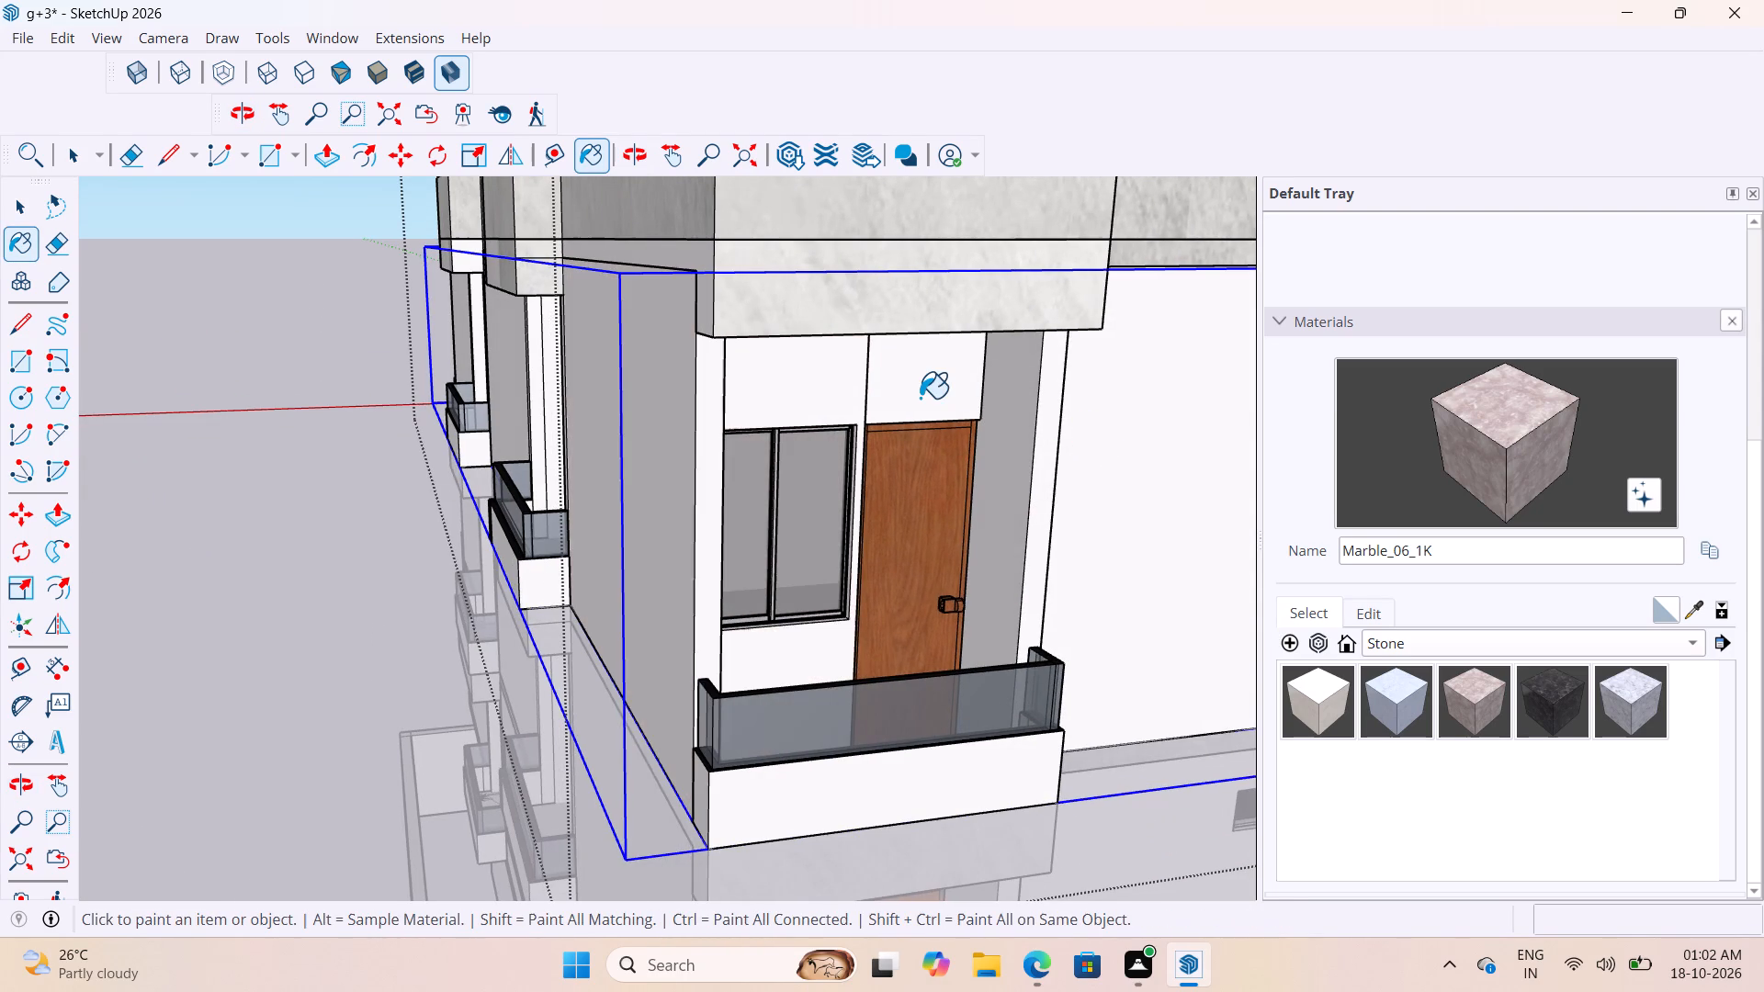
Paint the panel above the rear corner balcony's door and the adjoining window wall with Marble_06_1K.
scroll(909, 394, "up", 6)
left_click(906, 388)
left_click(772, 358)
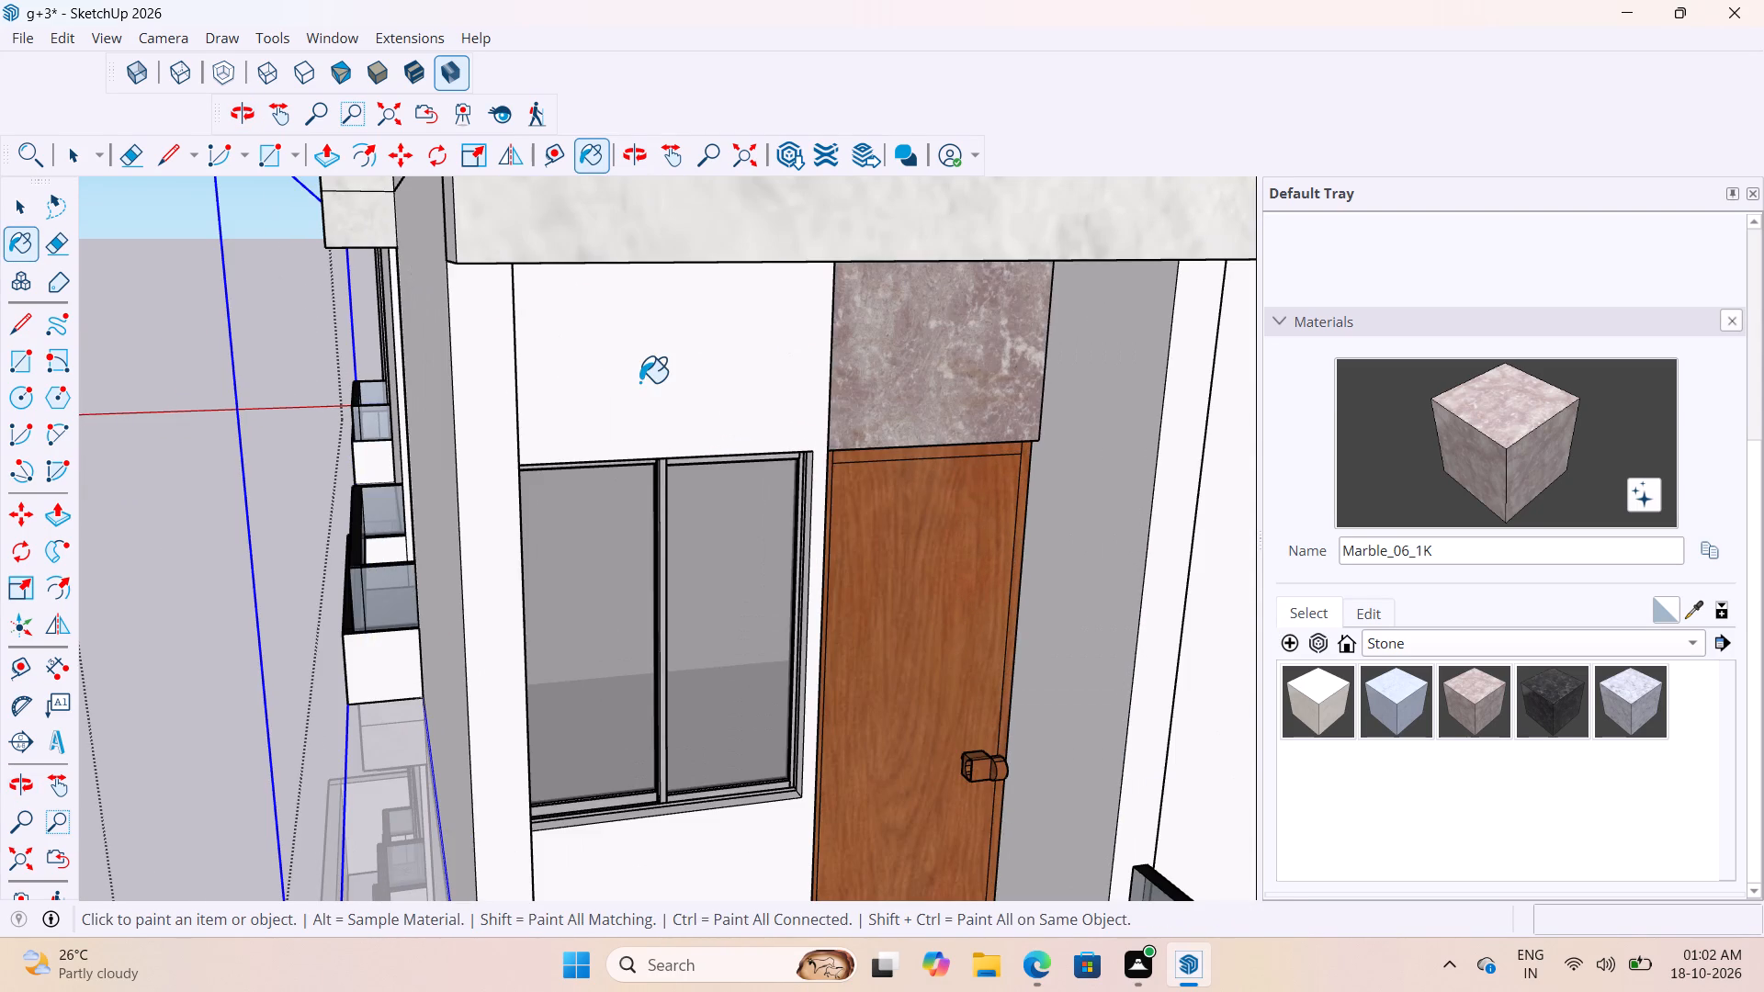
Undo the last paint, and inside the wall group paint the rear corner balcony's window wall and adjoining side faces with Marble_06_1K.
key("ctrl+z")
key("space")
double_click(633, 409)
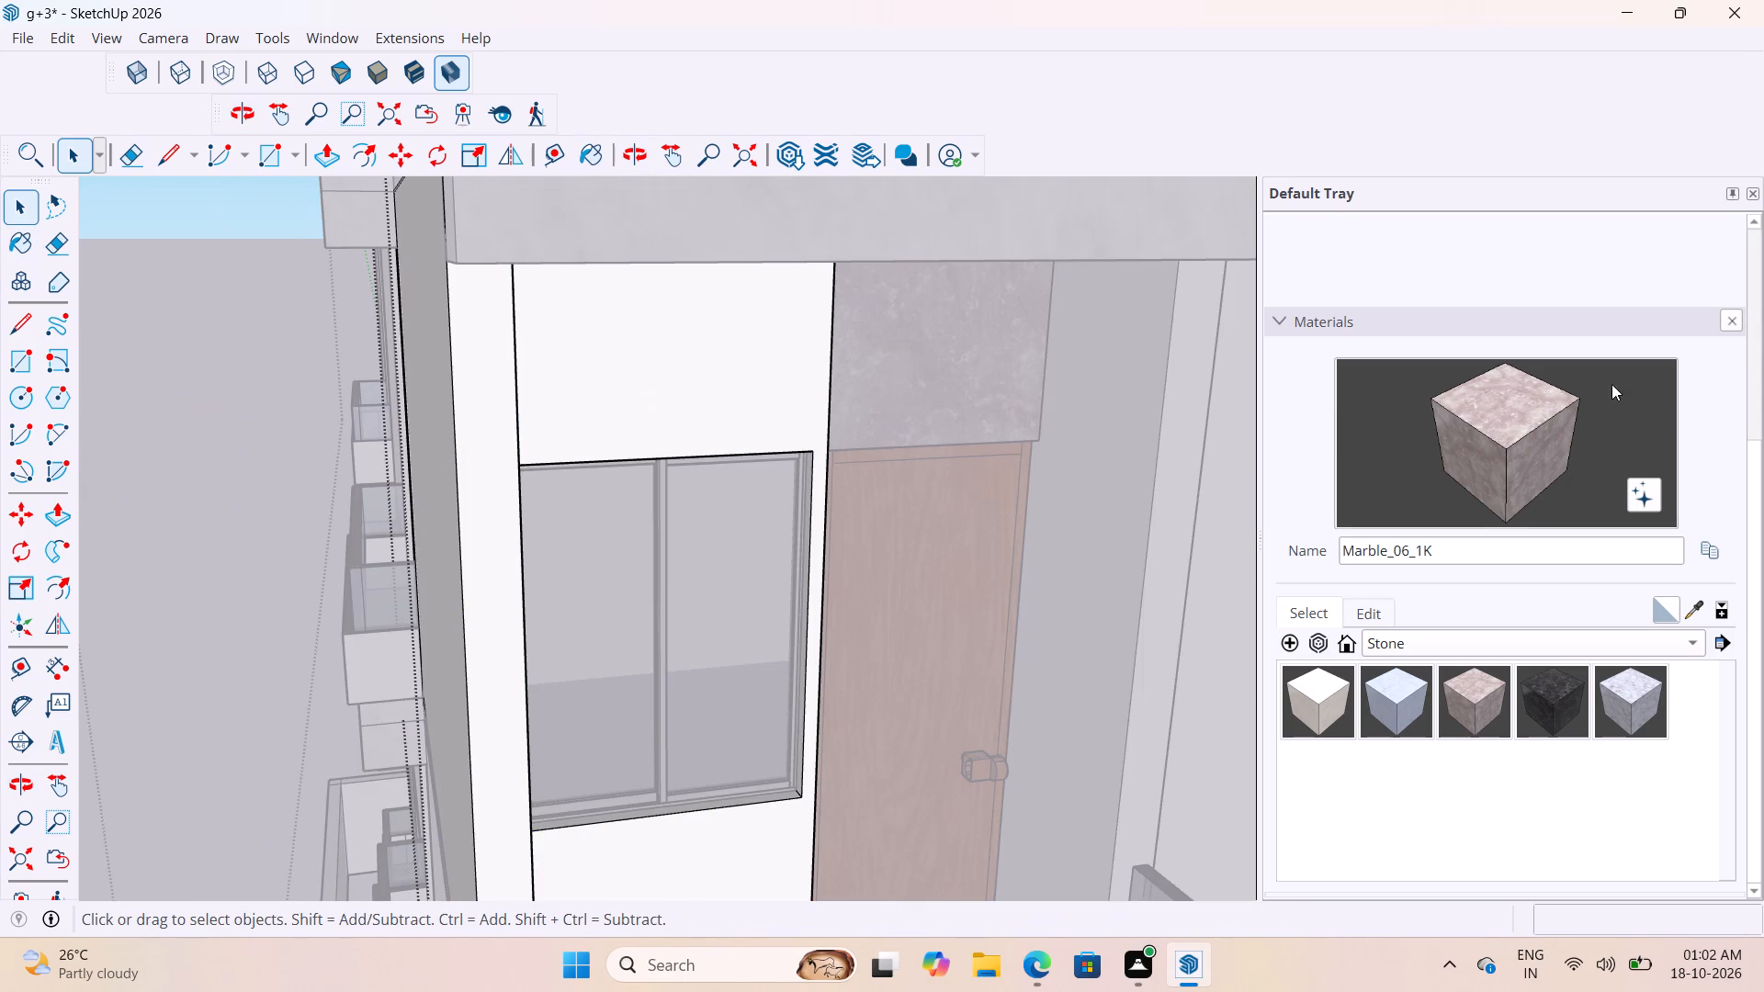
left_click(1502, 398)
middle_click_drag(1007, 402, 725, 418)
left_click(680, 397)
scroll(548, 440, "up", 3)
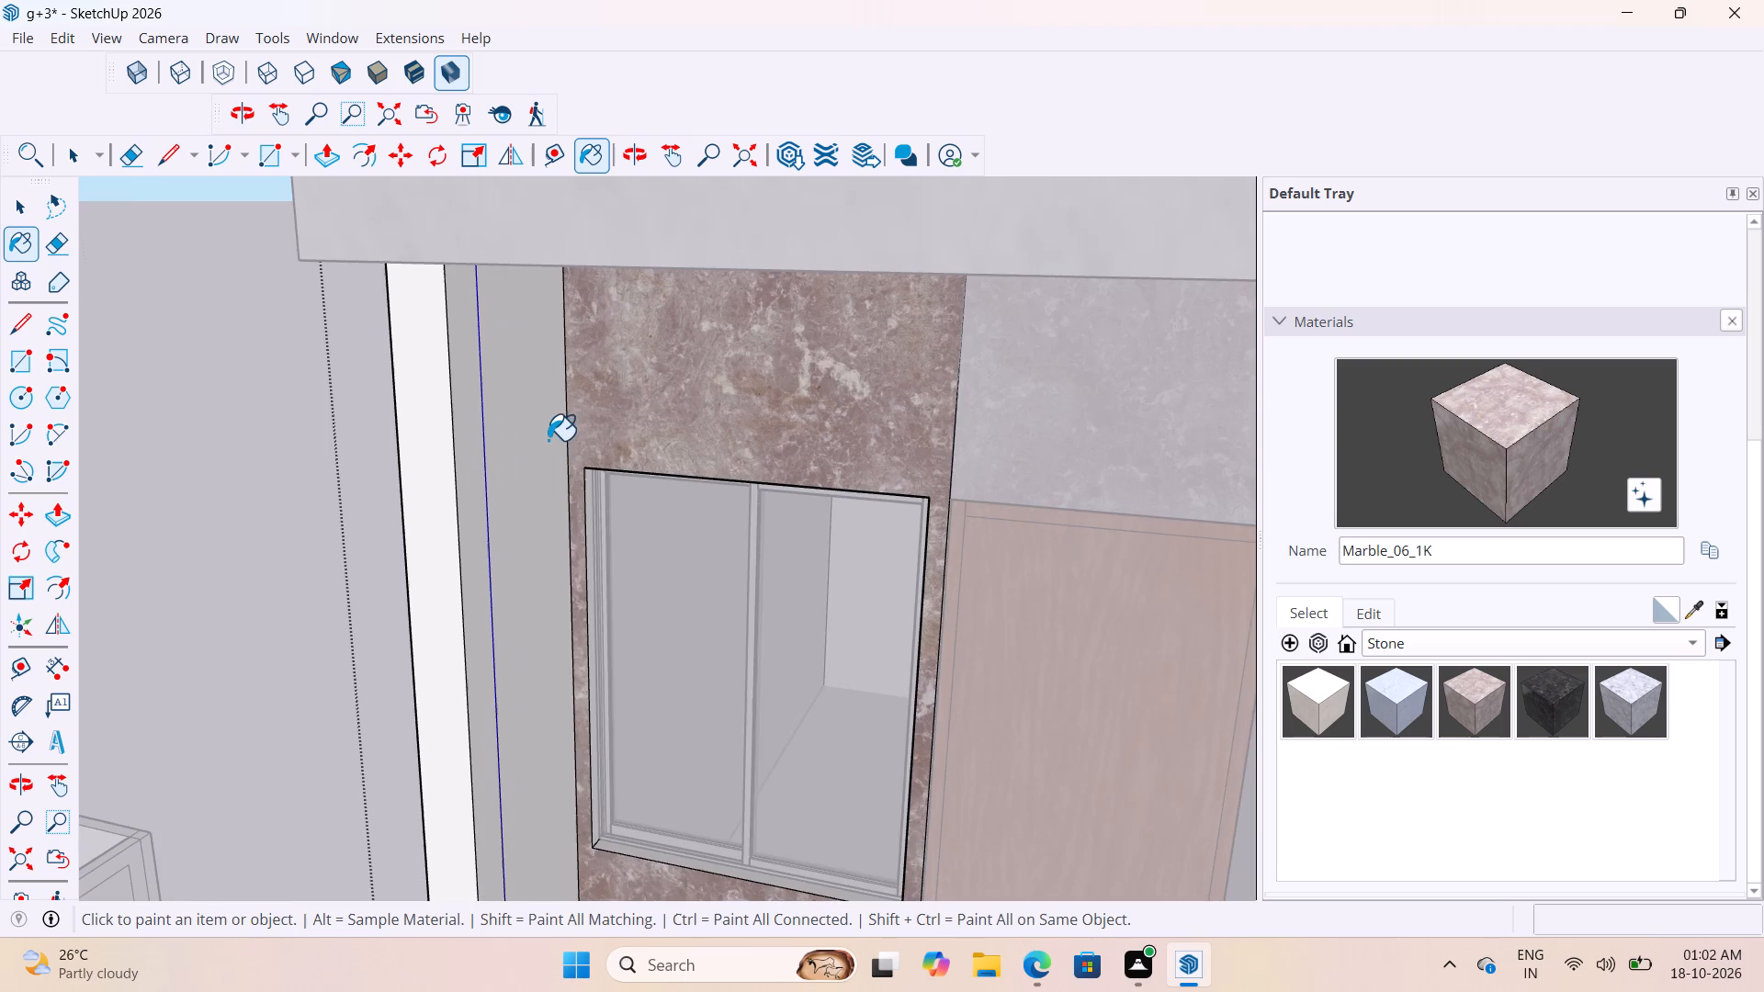
left_click(537, 439)
scroll(508, 416, "down", 3)
scroll(488, 449, "up", 4)
left_click(474, 447)
scroll(775, 340, "down", 2)
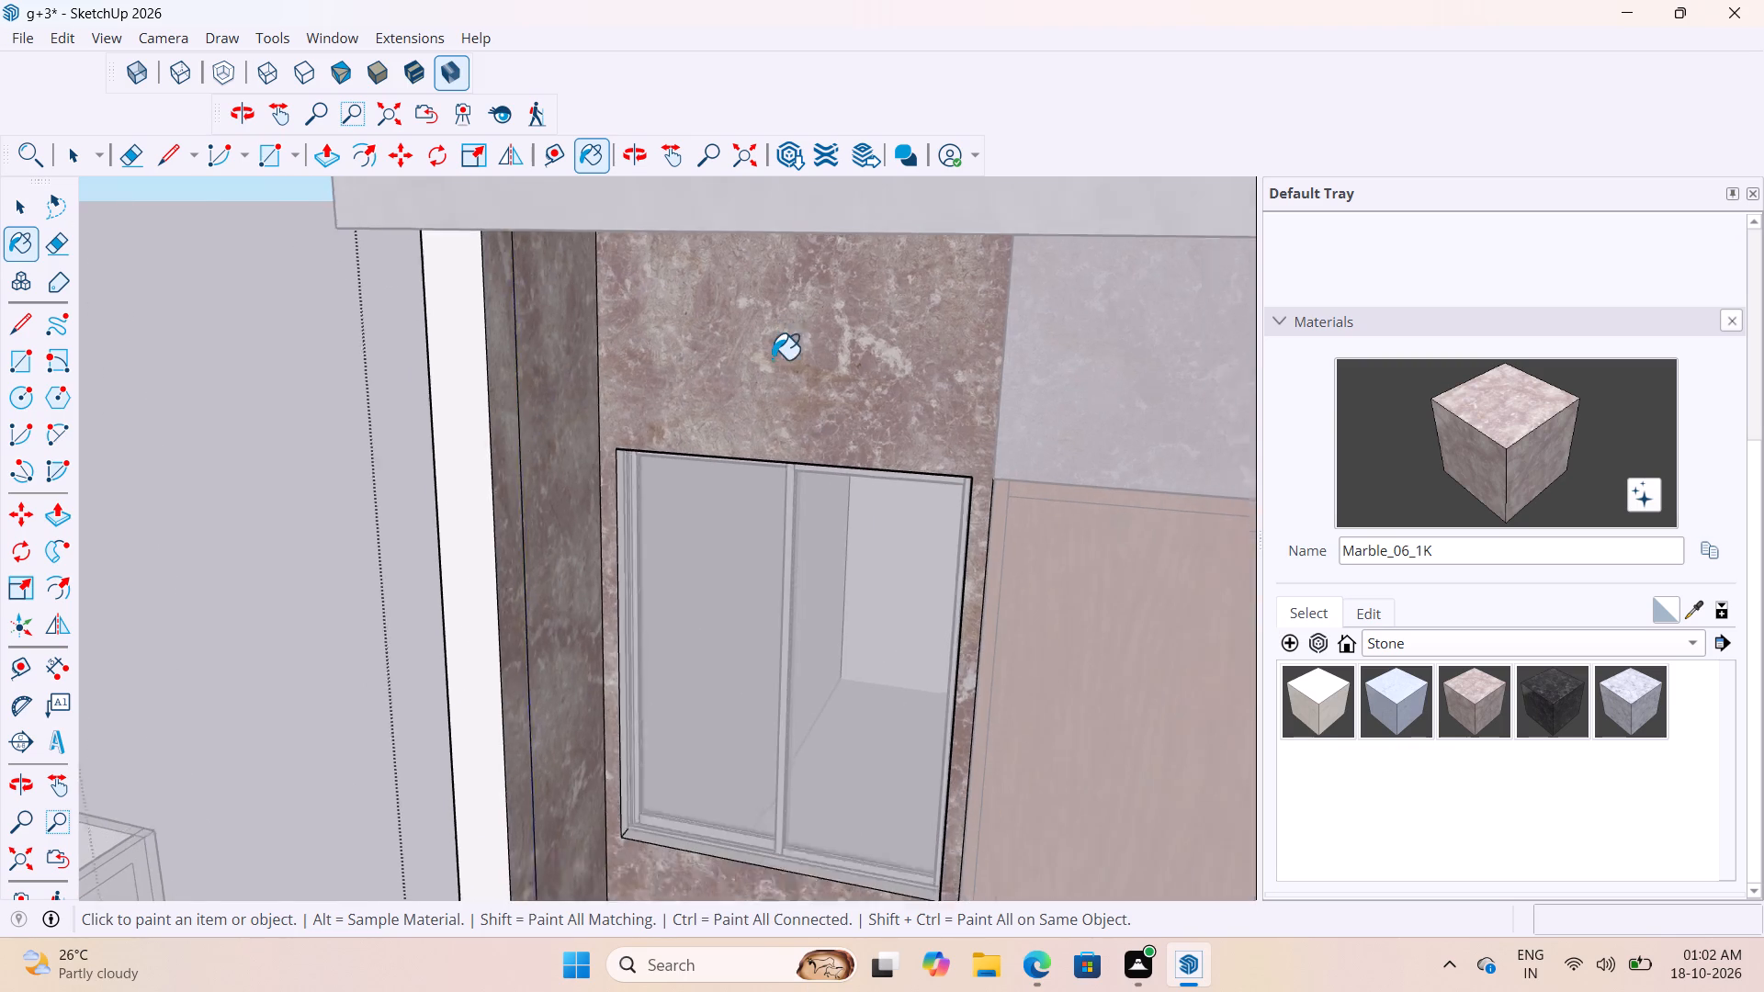
scroll(772, 359, "down", 9)
middle_click_drag(751, 568, 816, 575)
key("space")
left_click(471, 489)
left_click(471, 489)
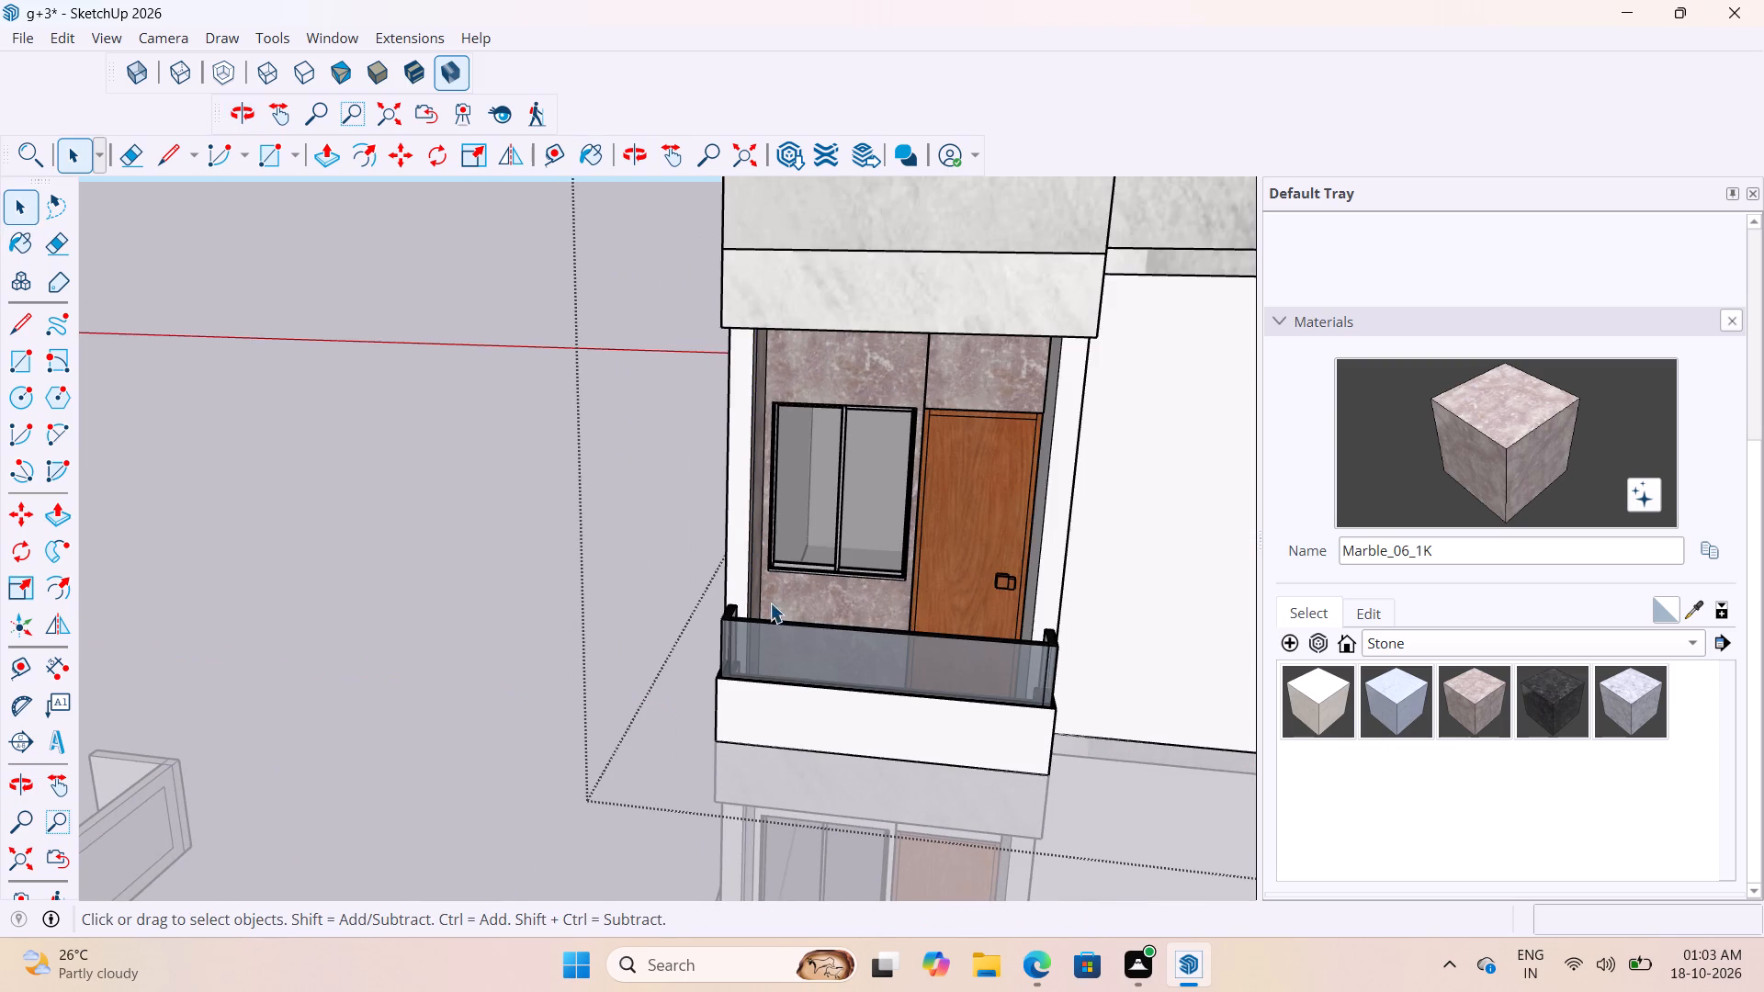
Leave the top floor group and examine the long-side and front corner balcony finishes from outside.
middle_click_drag(829, 607, 540, 616)
scroll(523, 572, "down", 10)
middle_click_drag(924, 631, 486, 626)
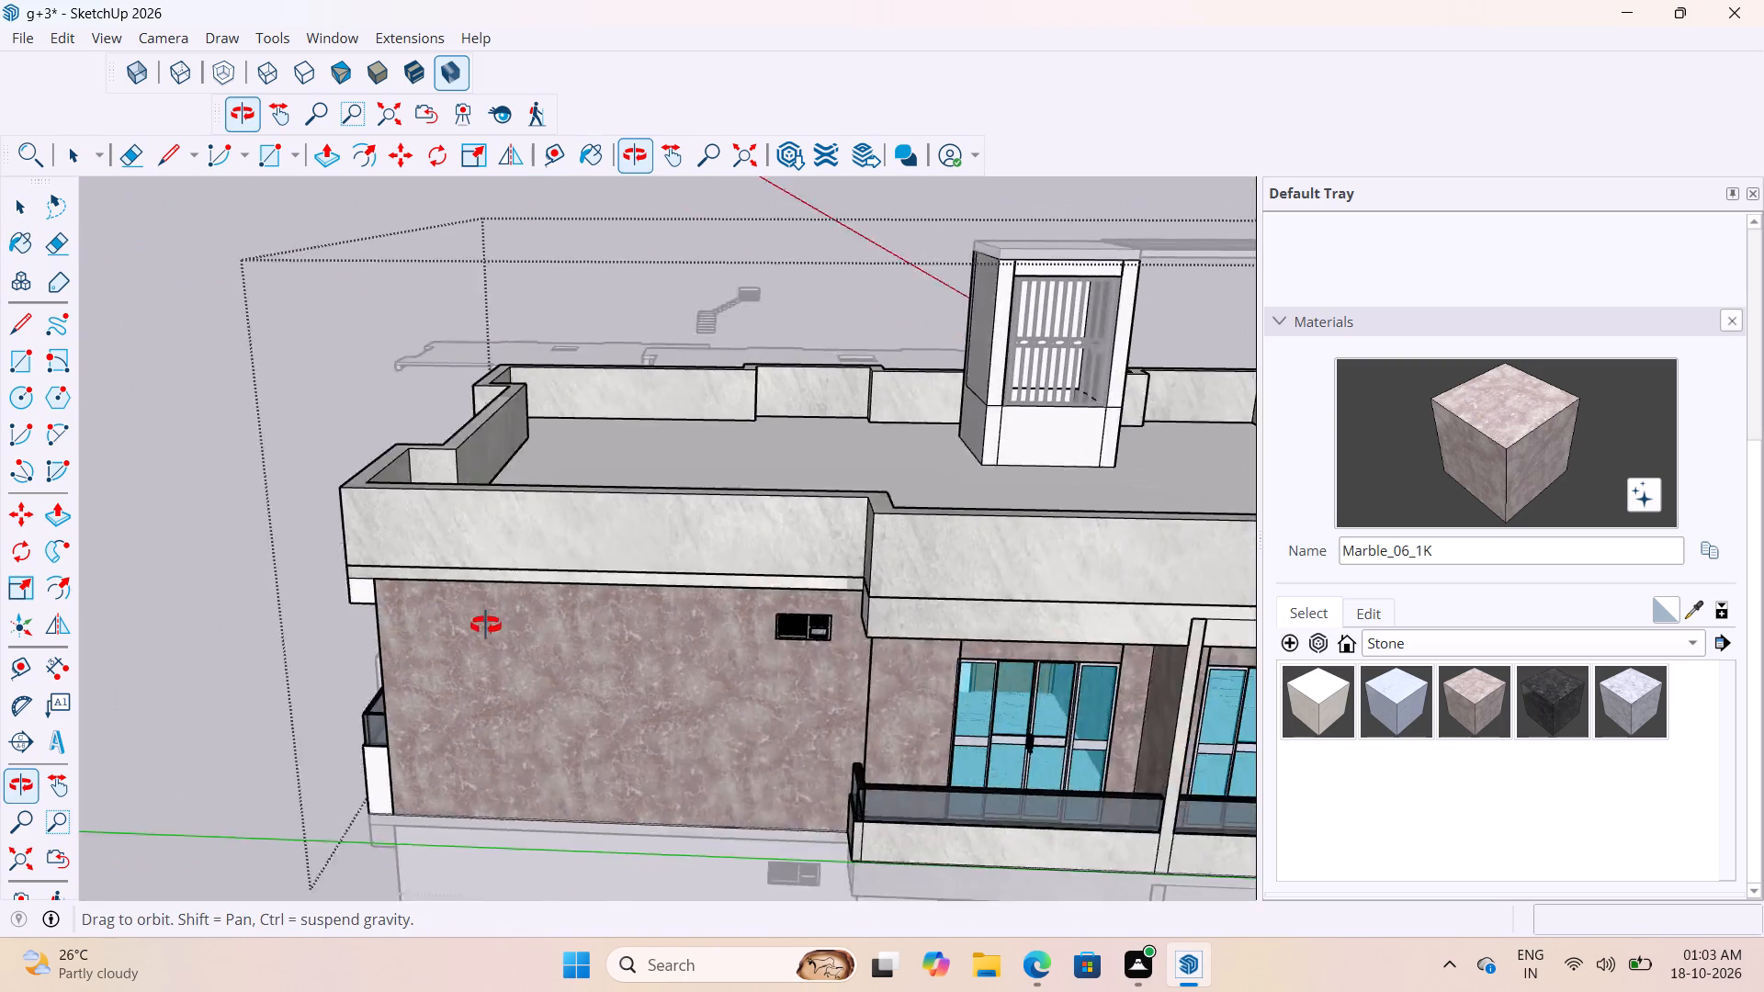
middle_click_drag(486, 626, 462, 624)
scroll(678, 538, "down", 5)
middle_click_drag(1001, 652, 656, 570)
scroll(514, 473, "down", 9)
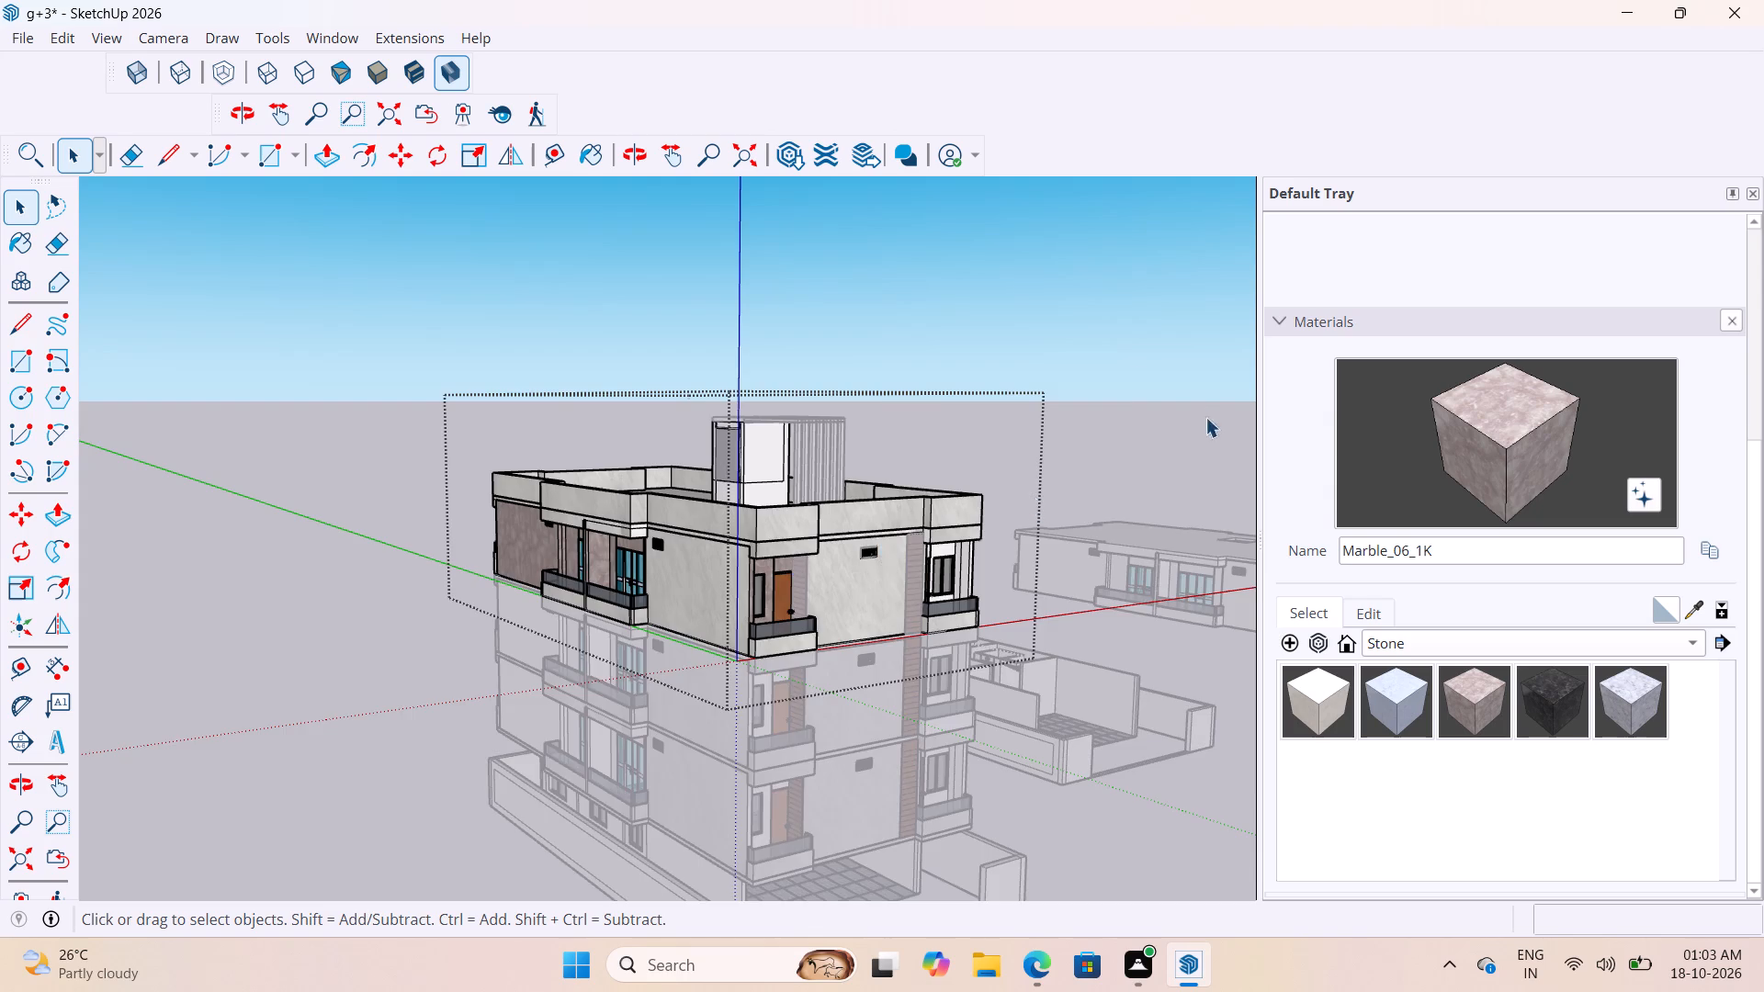
left_click(1052, 359)
scroll(728, 628, "up", 7)
middle_click_drag(720, 587, 490, 583)
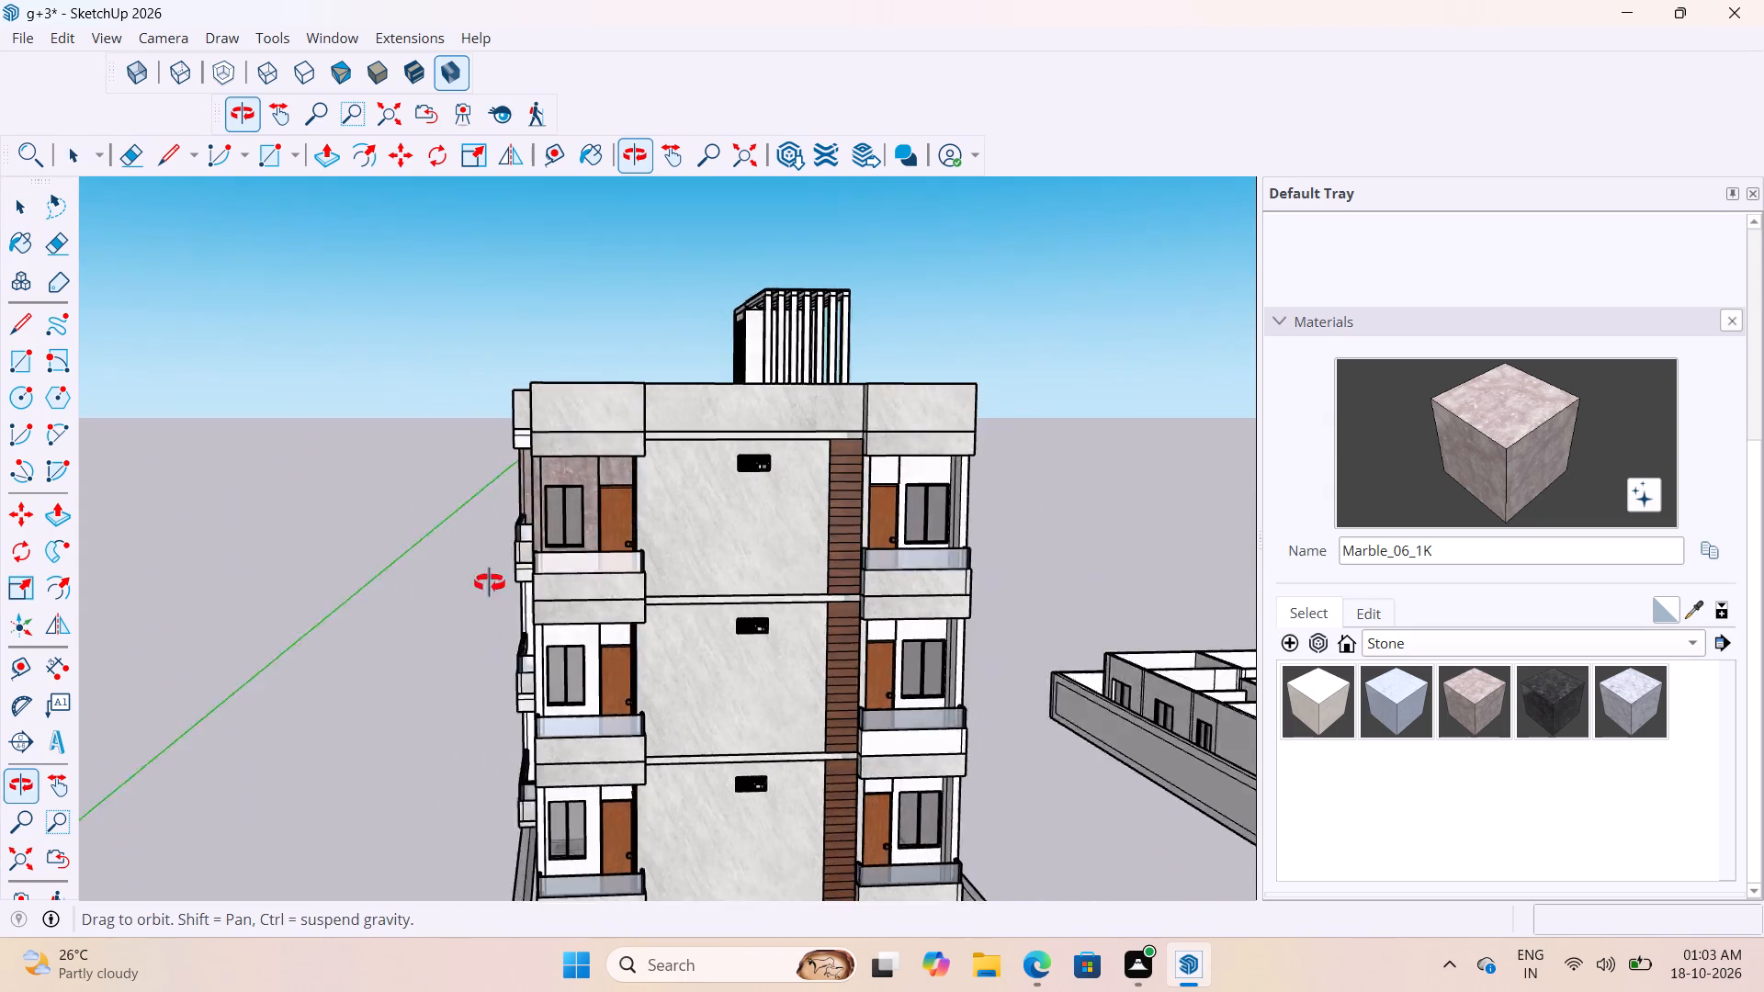
middle_click_drag(490, 583, 450, 592)
scroll(624, 629, "up", 13)
scroll(746, 388, "down", 5)
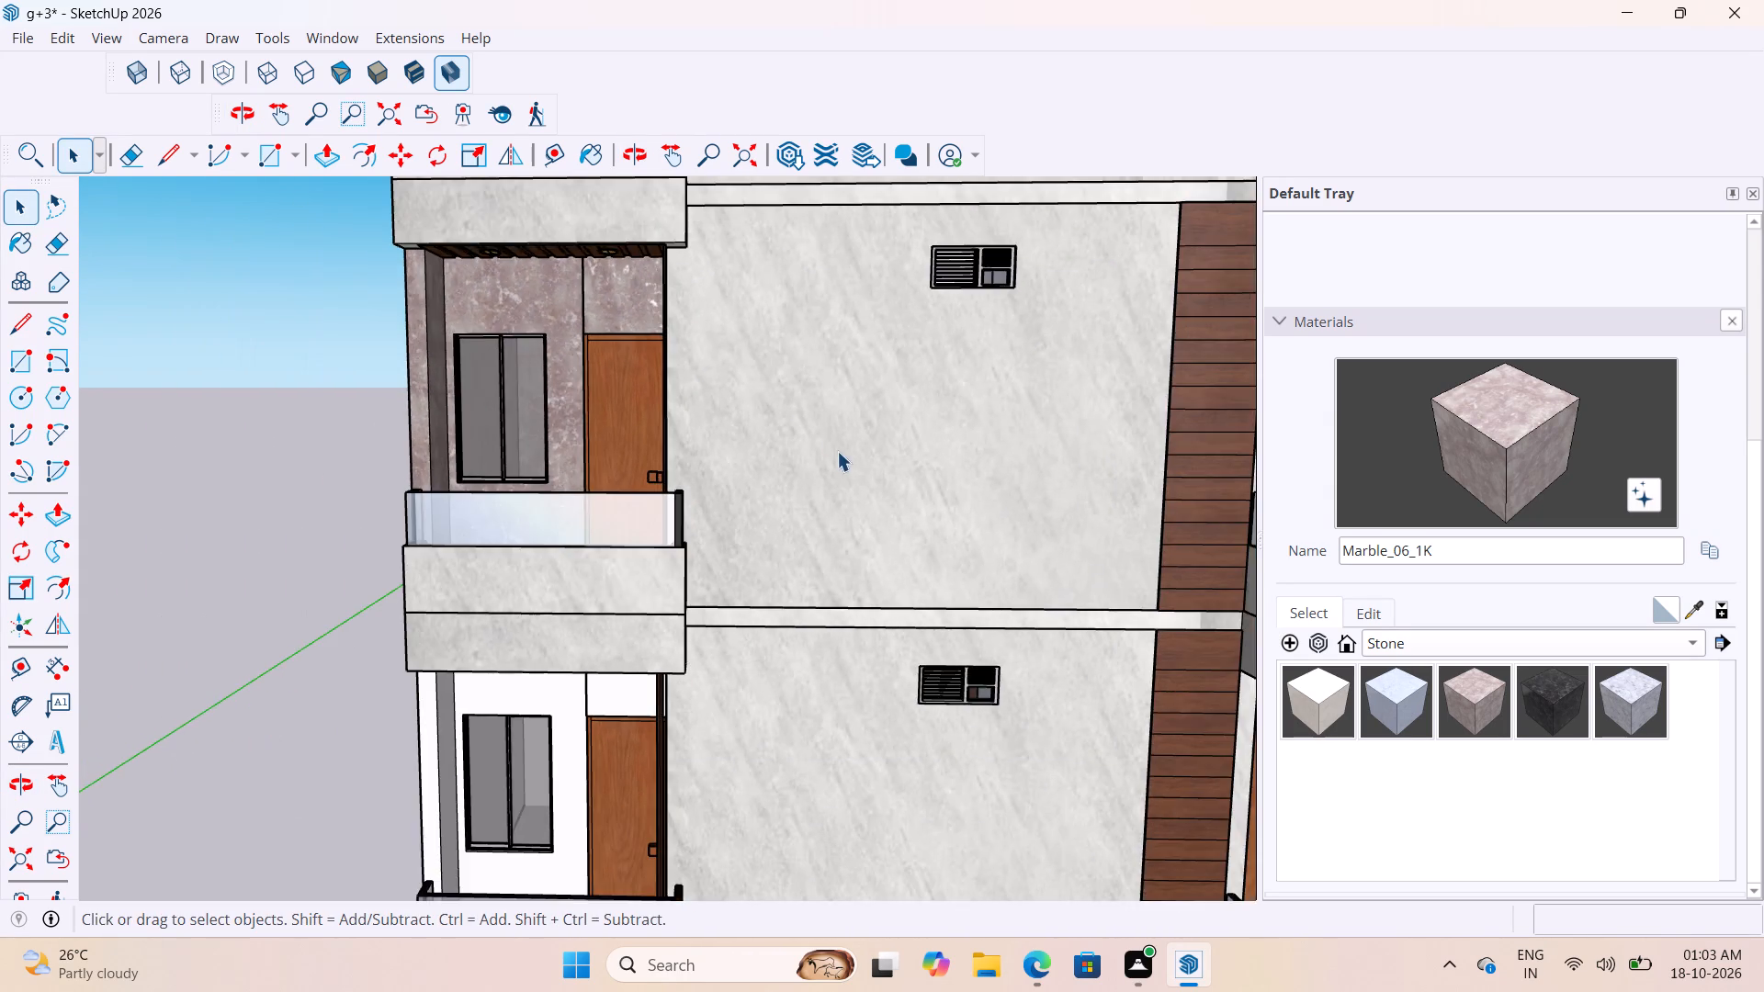
scroll(837, 451, "down", 5)
scroll(764, 555, "up", 1)
middle_click_drag(764, 555, 894, 583)
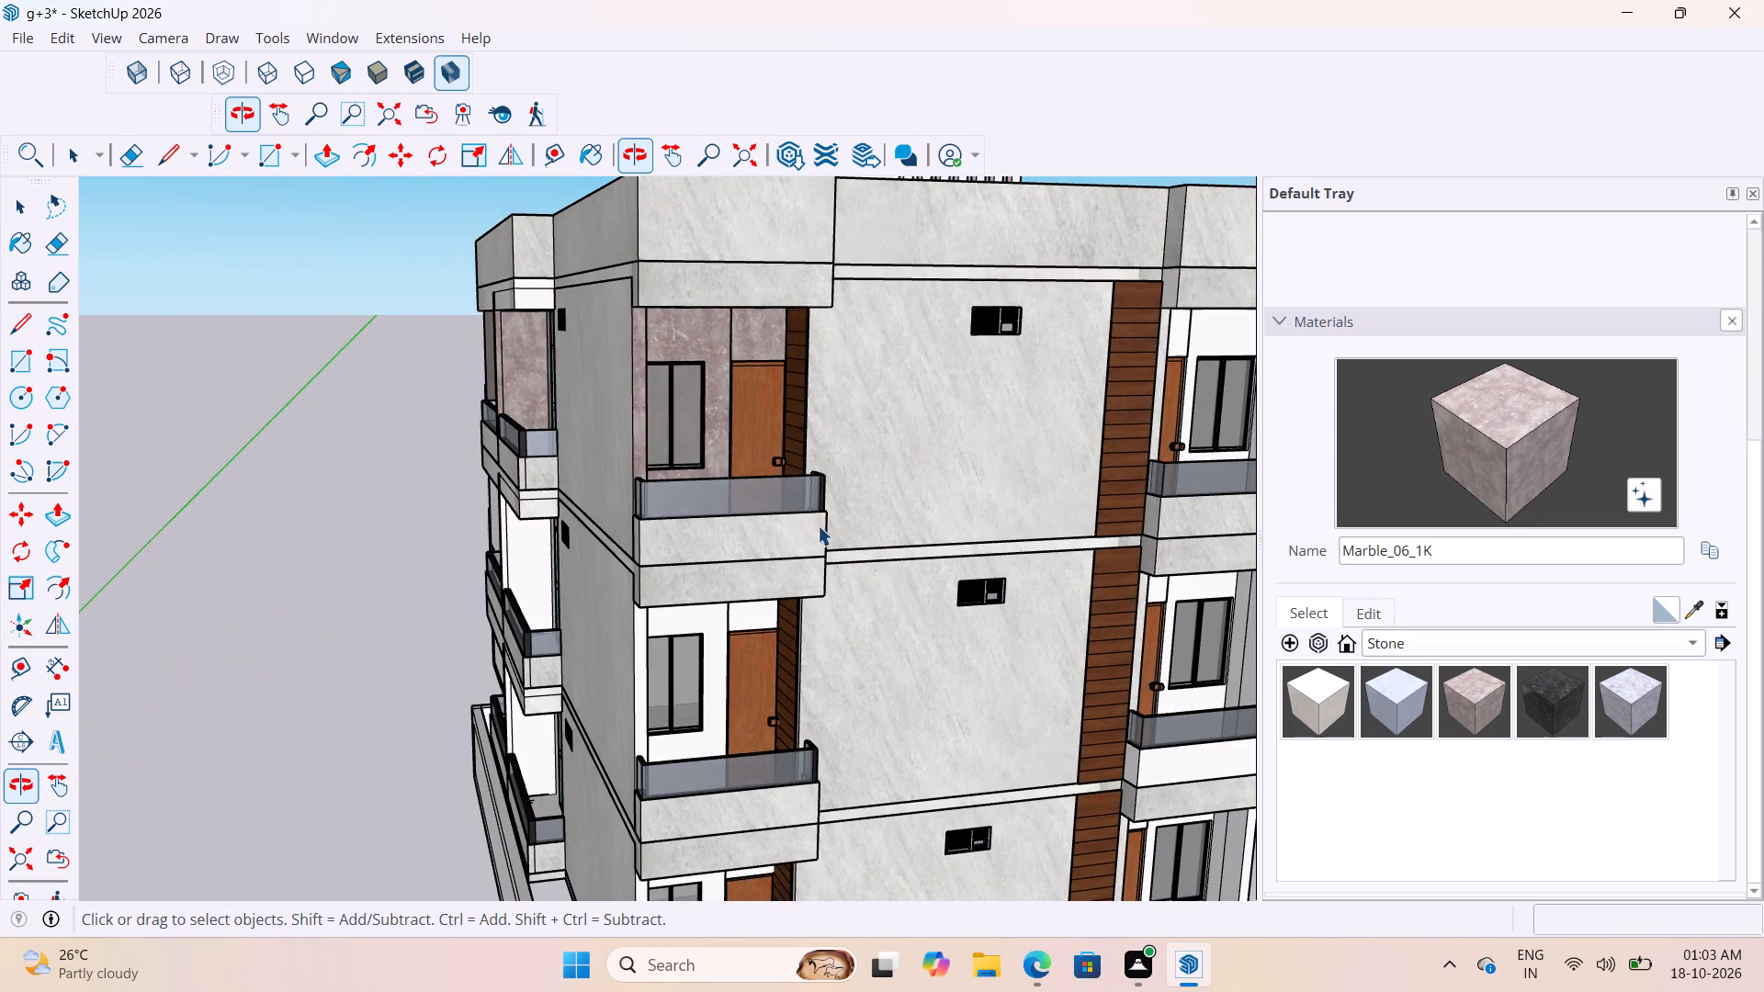
scroll(816, 523, "down", 10)
middle_click_drag(801, 556, 522, 568)
scroll(533, 573, "up", 4)
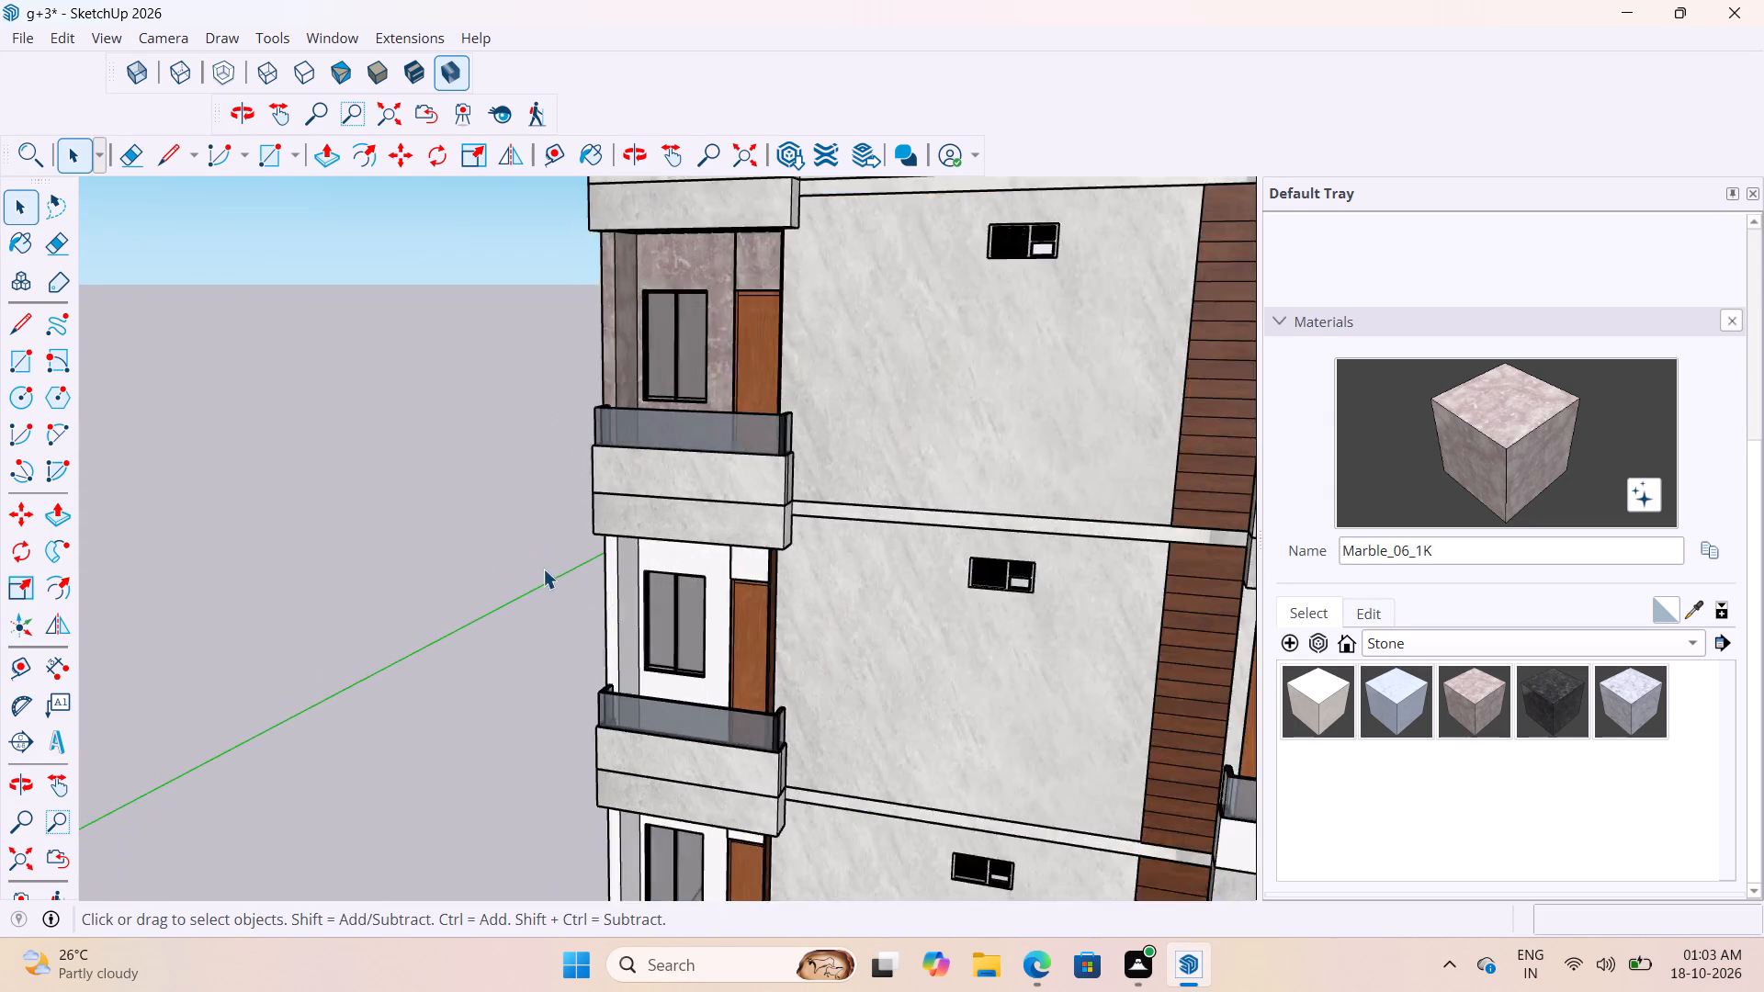
scroll(543, 569, "up", 3)
scroll(552, 567, "down", 5)
scroll(663, 399, "up", 4)
middle_click_drag(663, 398, 925, 381)
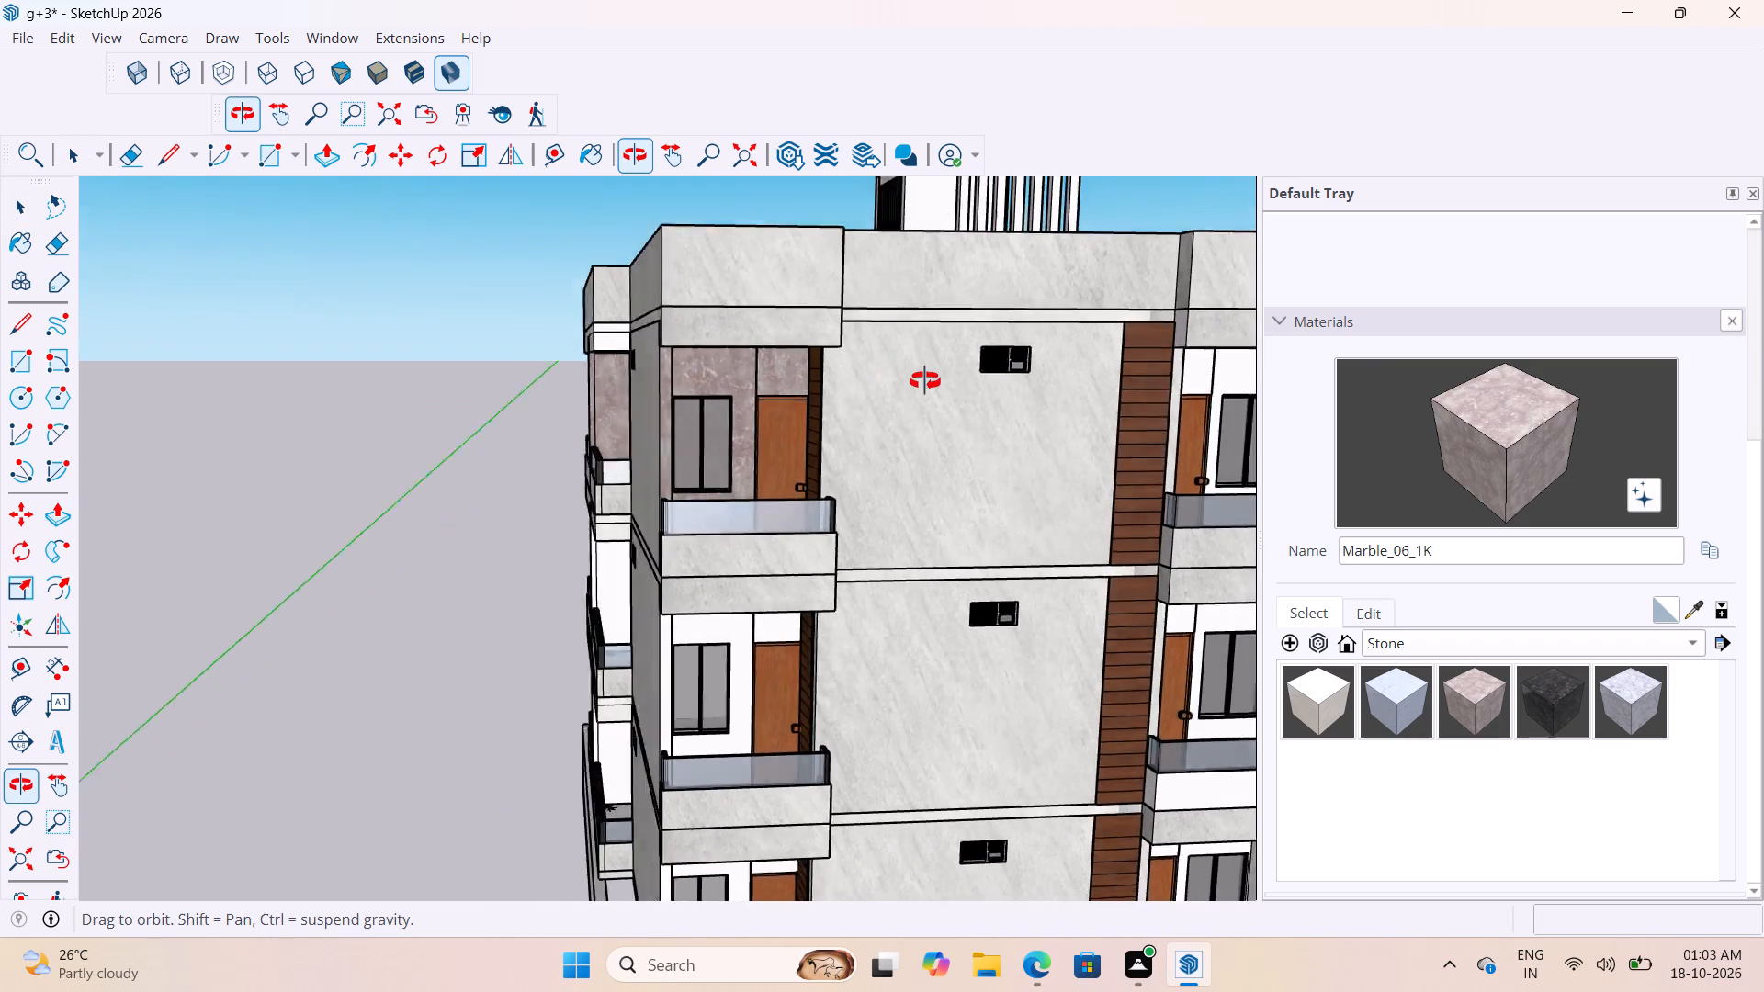
middle_click_drag(925, 381, 968, 391)
scroll(782, 403, "up", 6)
scroll(676, 373, "down", 3)
scroll(673, 384, "up", 4)
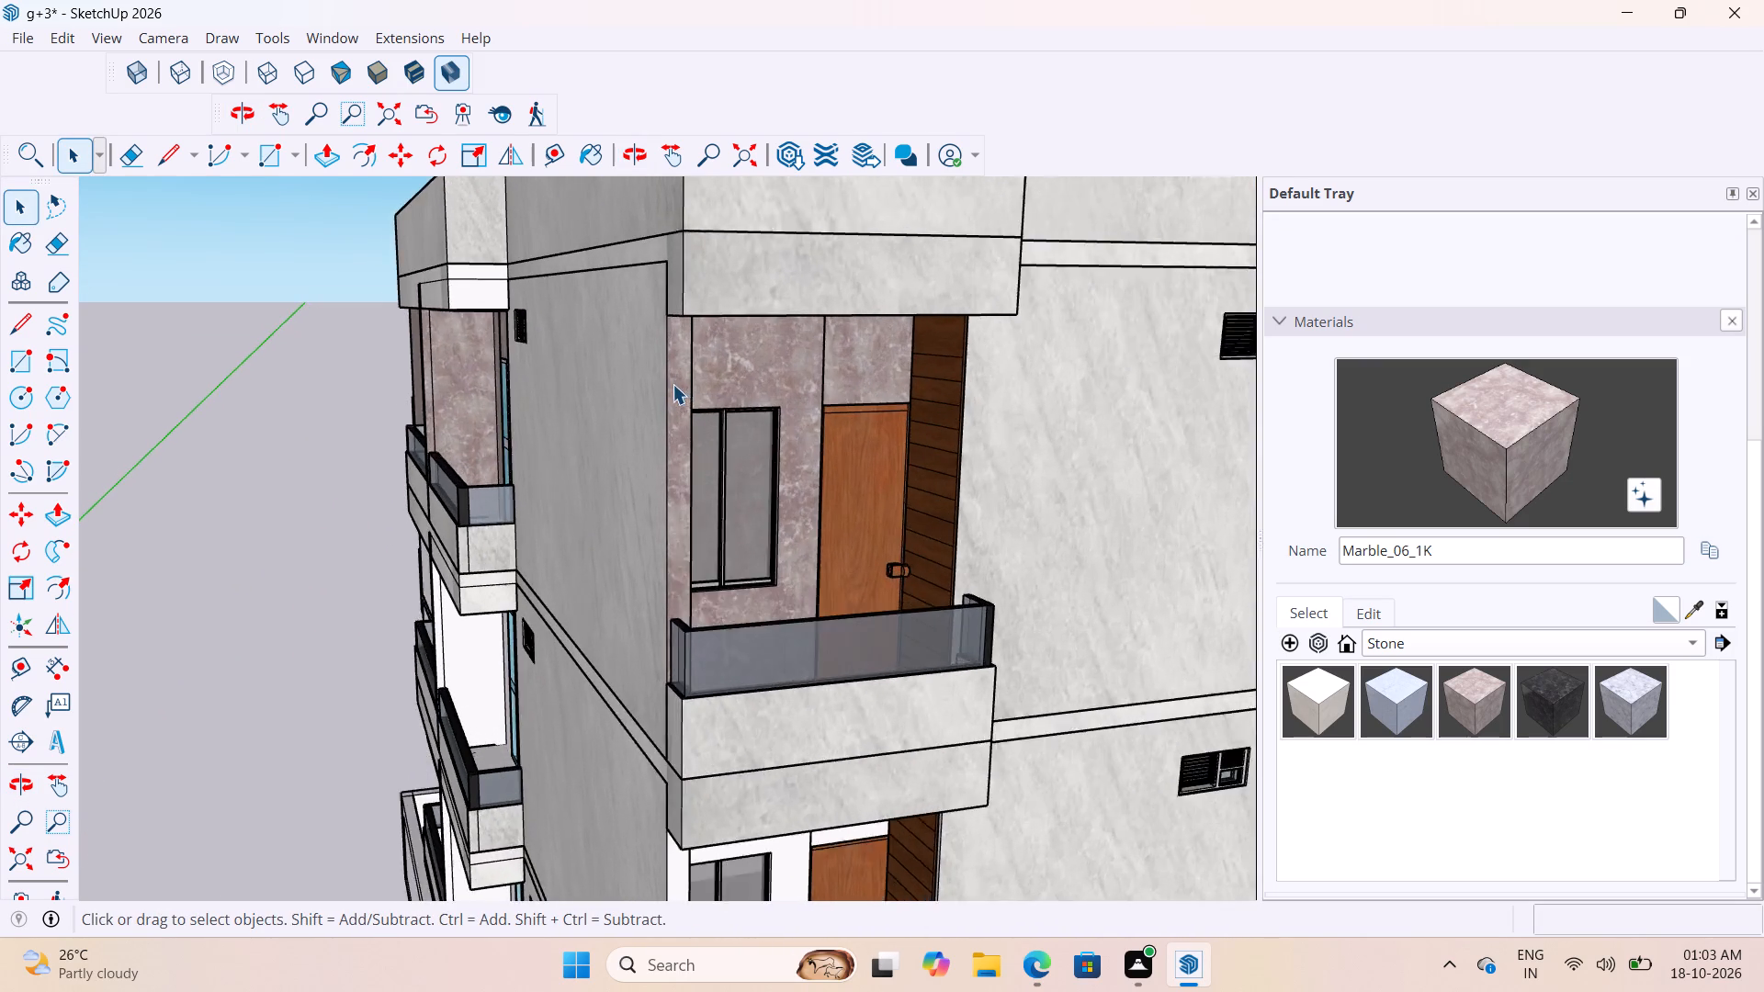
scroll(673, 384, "up", 2)
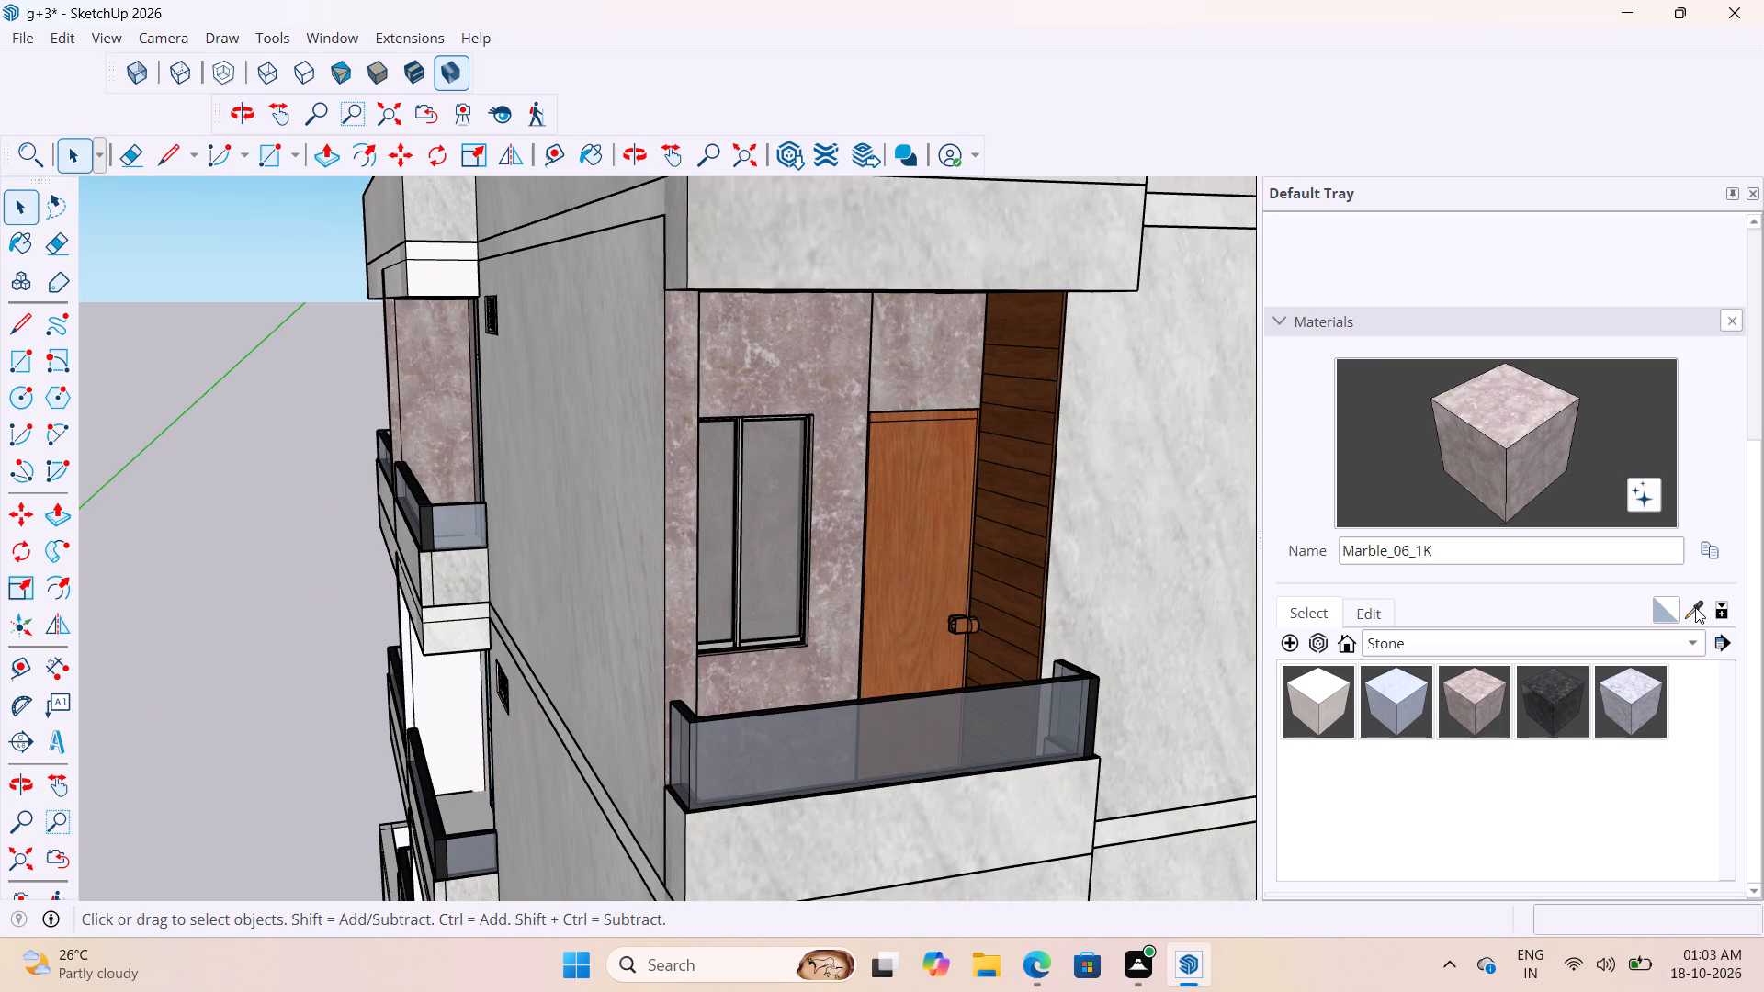
Sample Material3 from the slab band above the top floor's front corner balcony, try it on the strip beside the window, and undo it.
left_click(1695, 607)
scroll(767, 355, "up", 2)
left_click(806, 231)
scroll(615, 391, "up", 2)
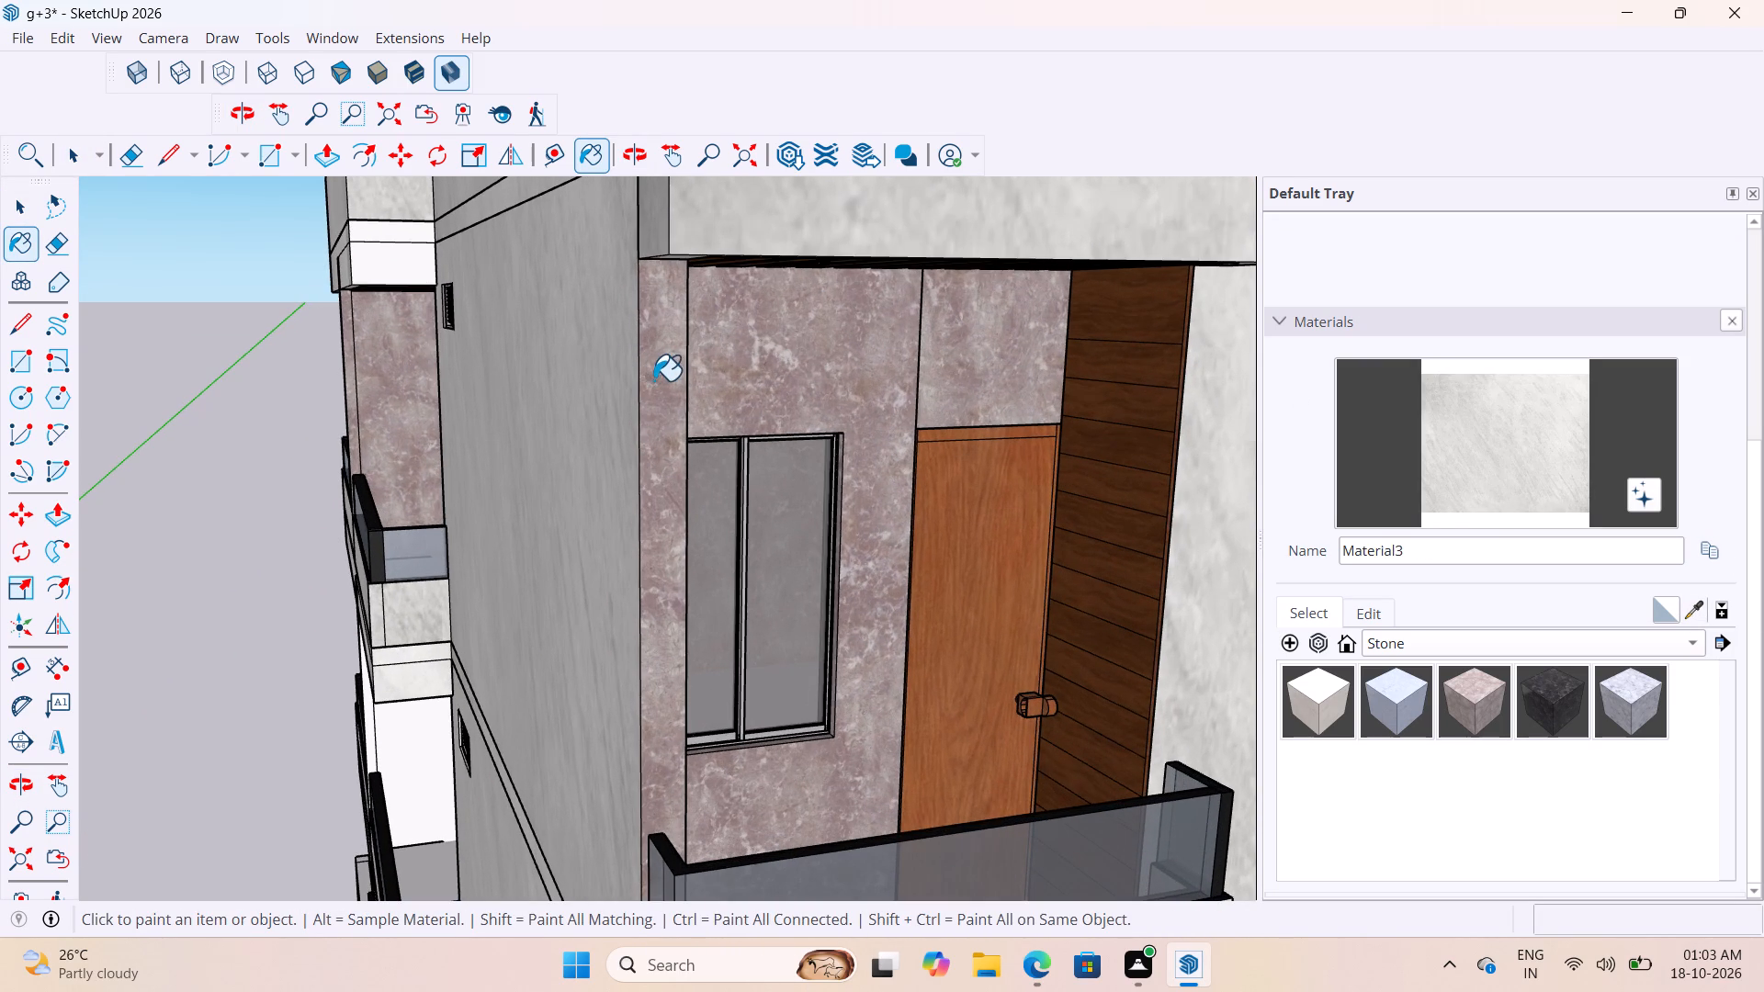
left_click(666, 391)
key("ctrl+z")
Inside the top floor's wall group, paint the narrow outer strip beside the front corner balcony's window with Material3, and leave the group.
key("space")
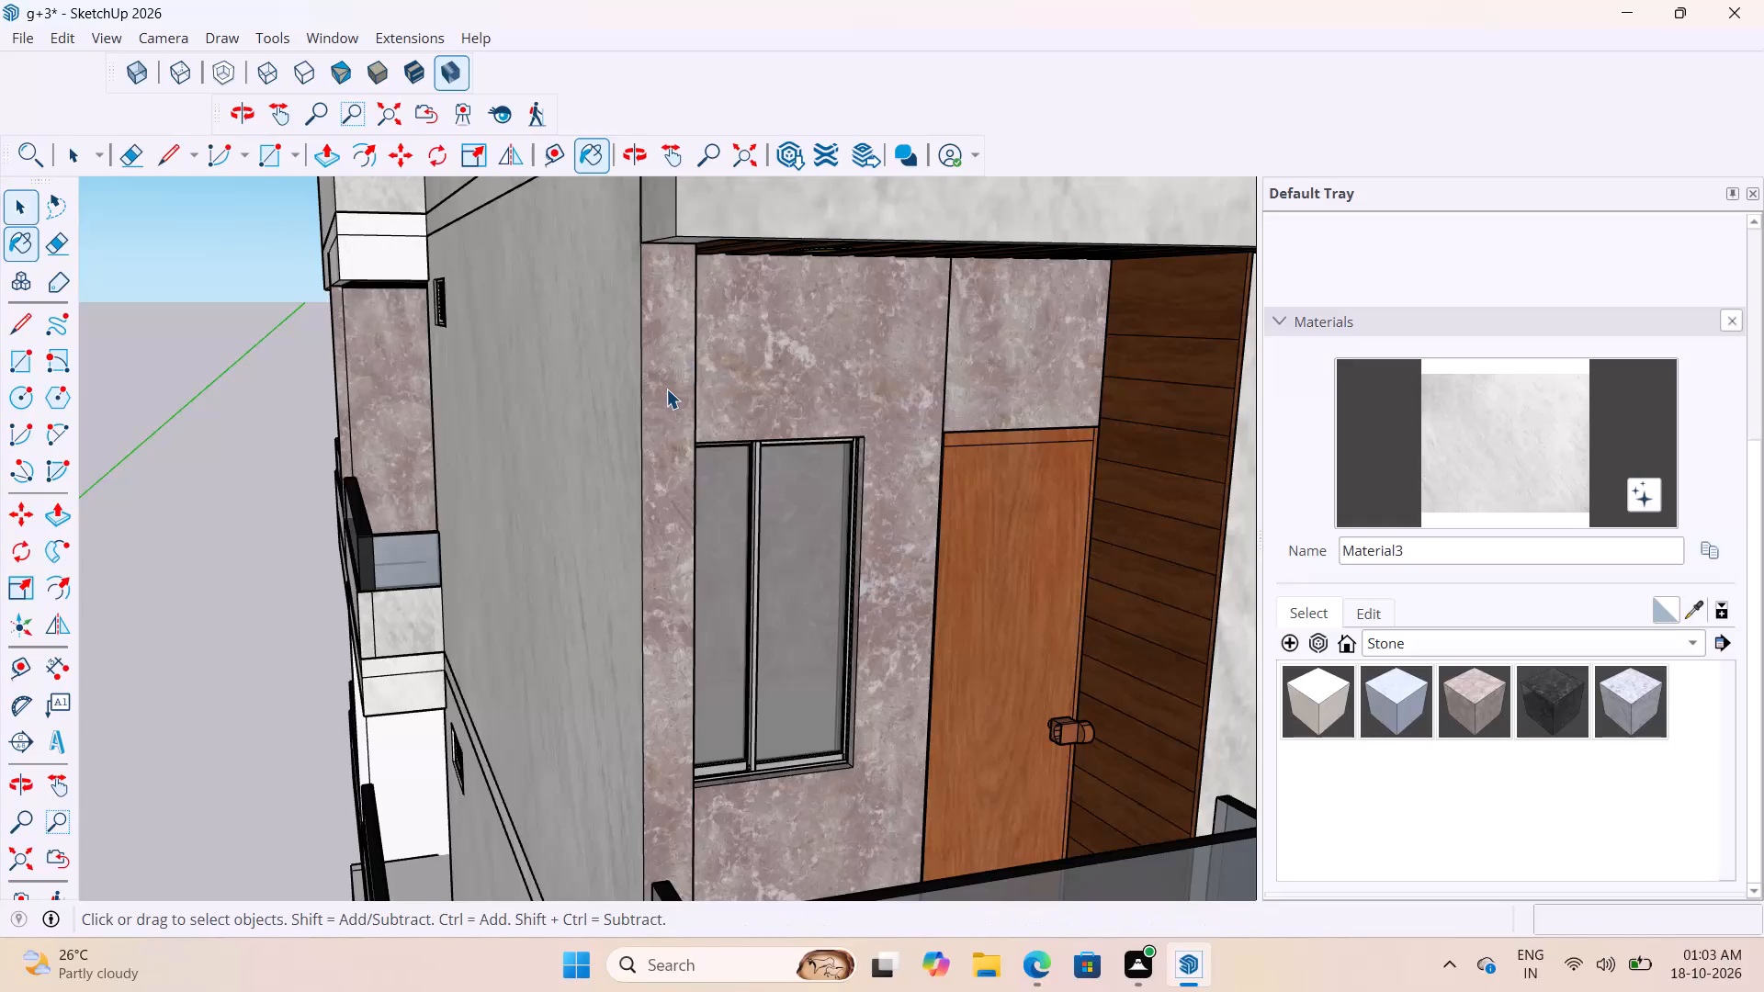
triple_click(666, 389)
triple_click(666, 389)
triple_click(667, 389)
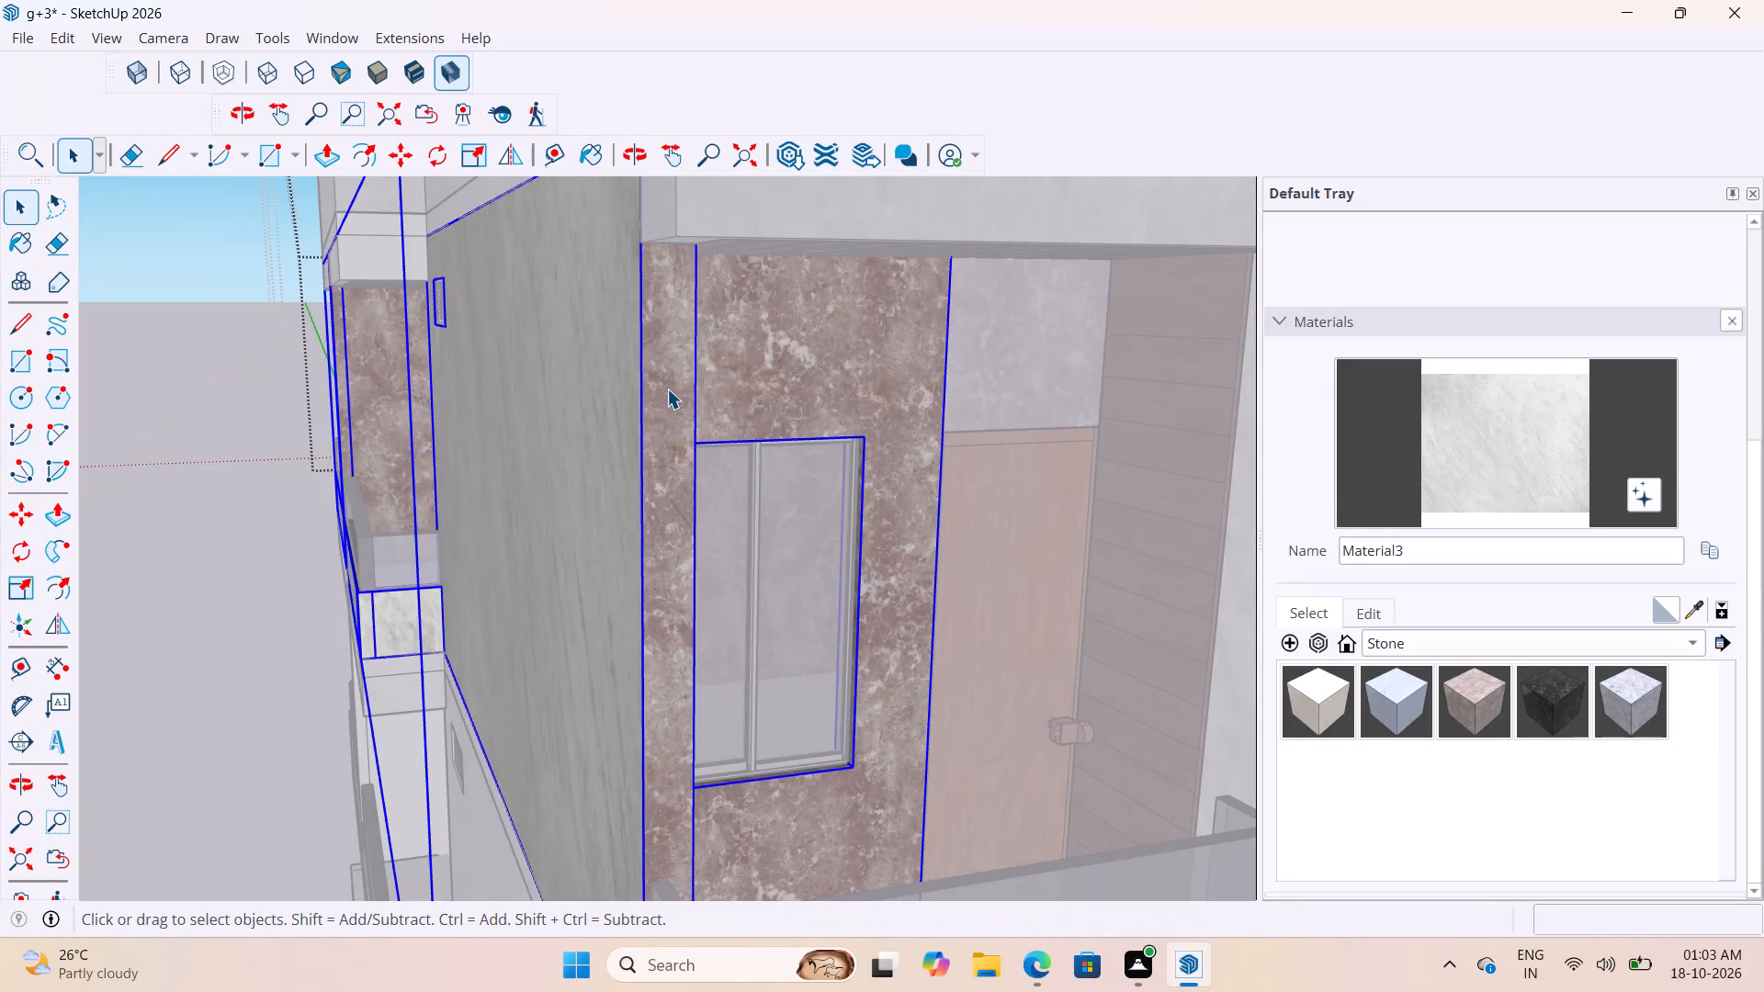
double_click(667, 389)
left_click(667, 397)
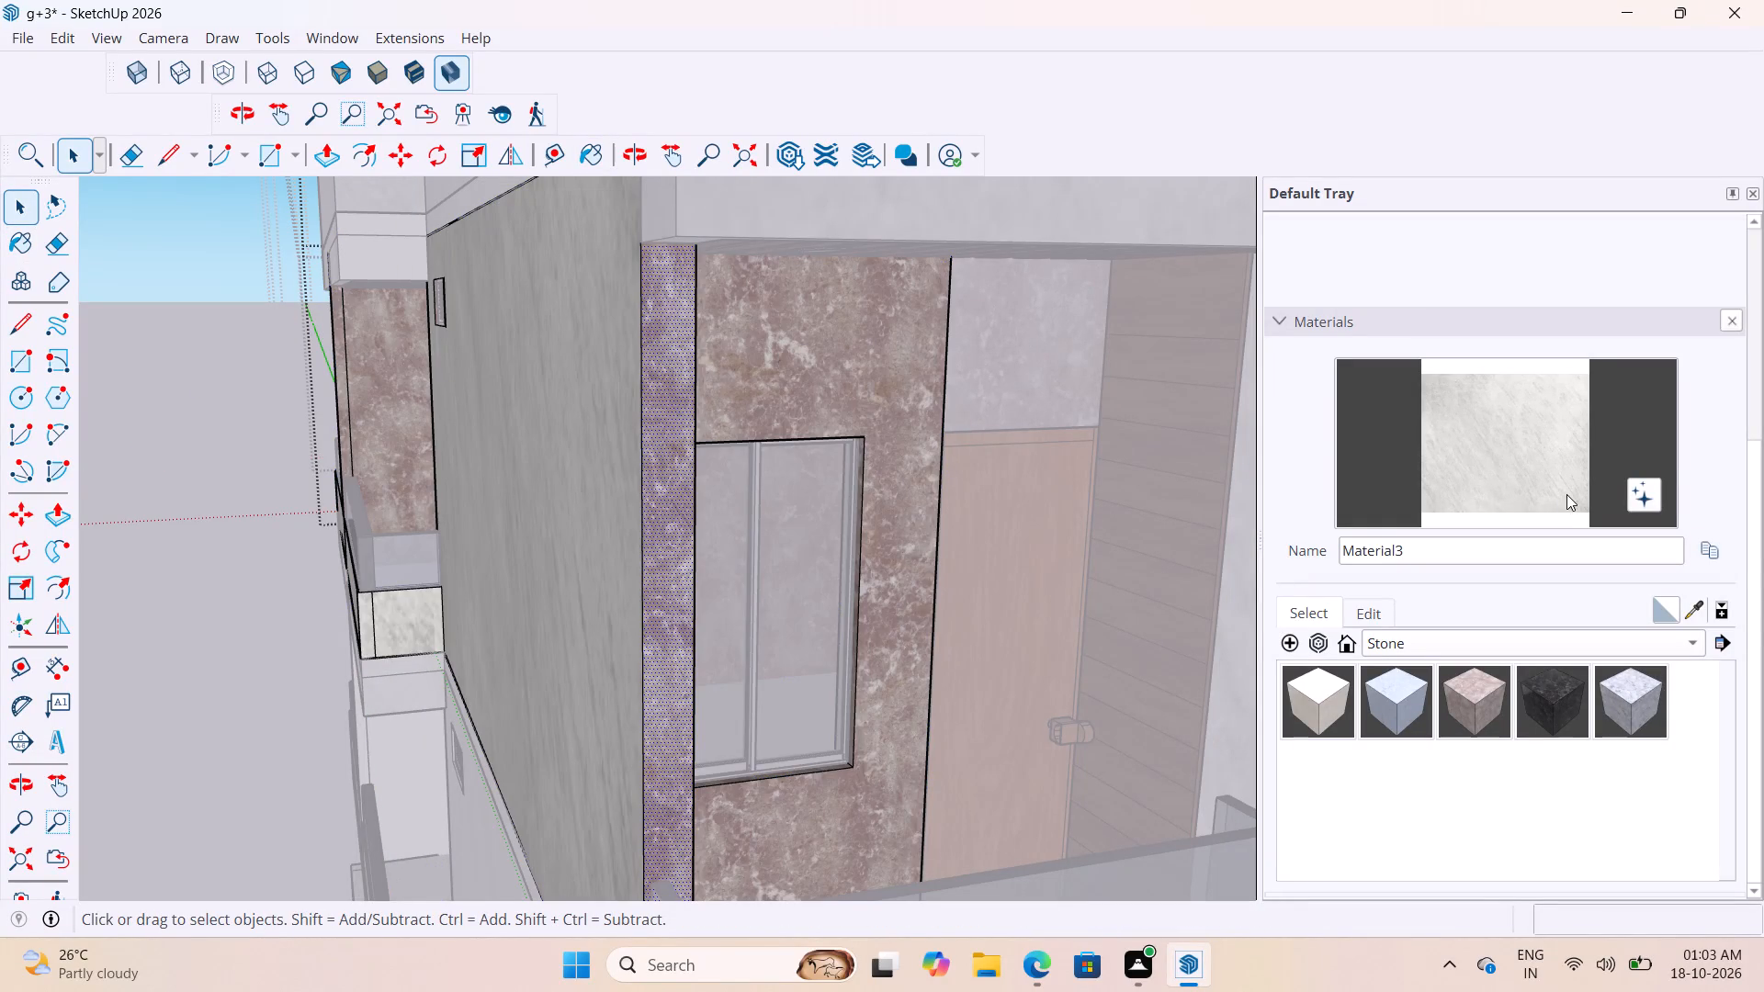
left_click(1695, 601)
left_click(1479, 445)
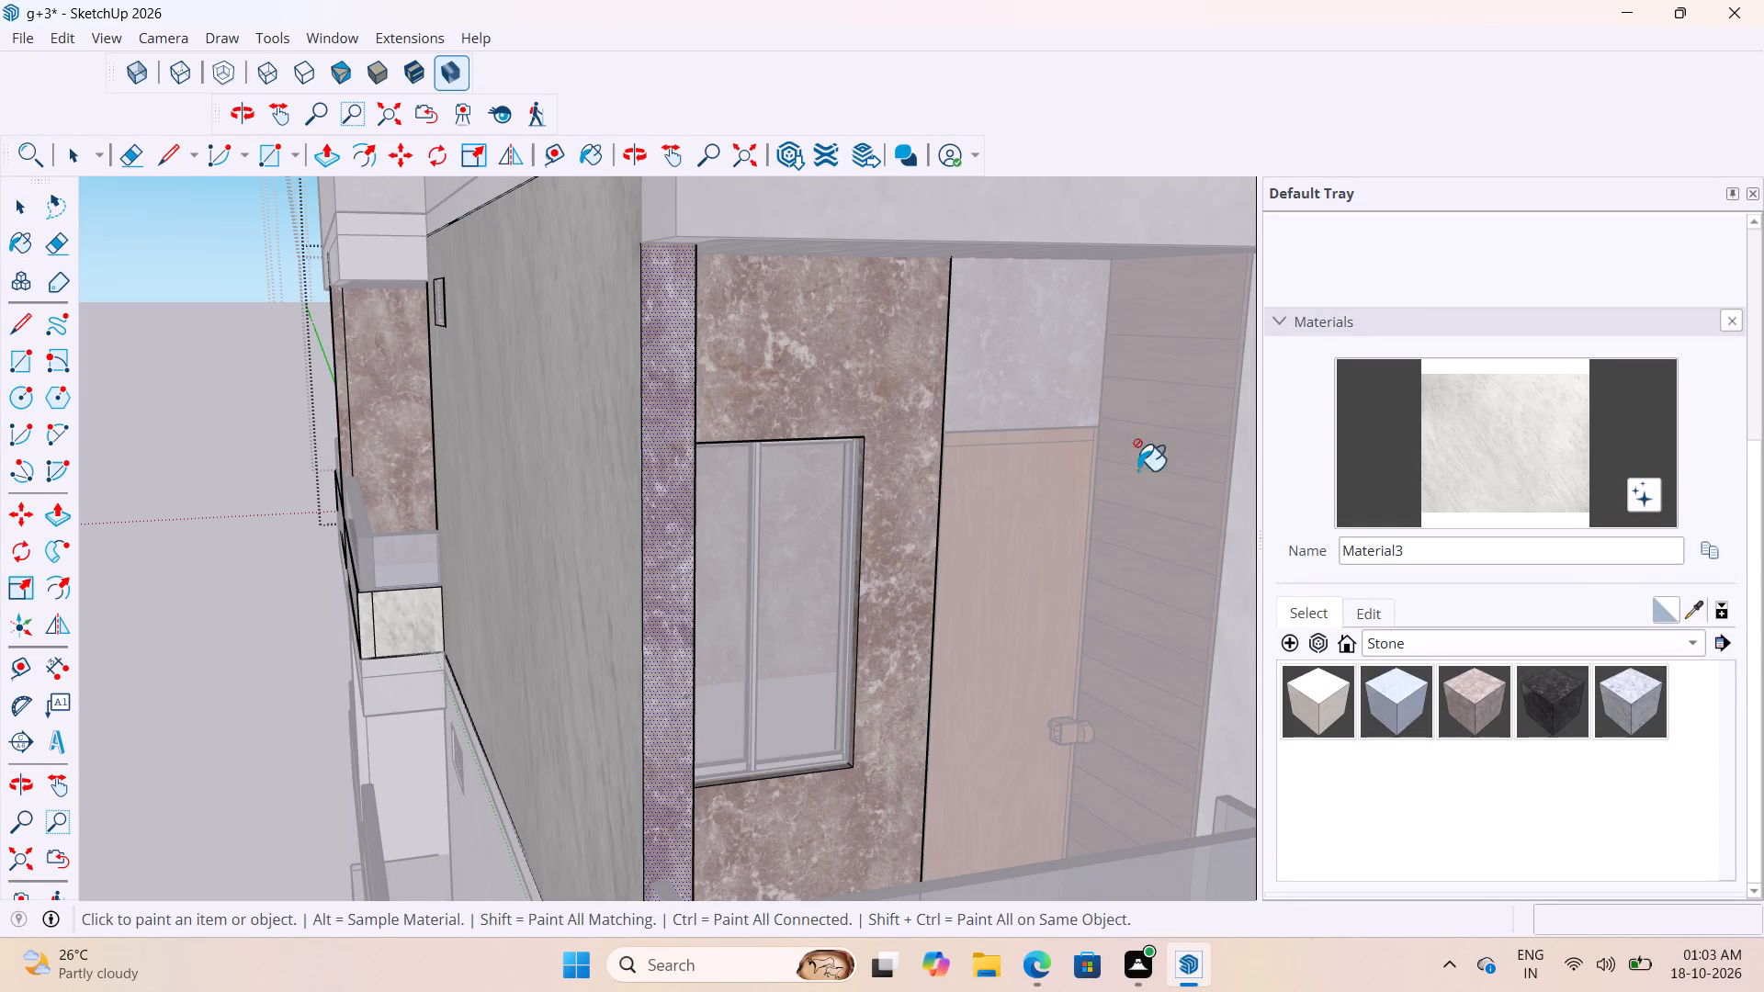
left_click(673, 427)
scroll(677, 414, "down", 11)
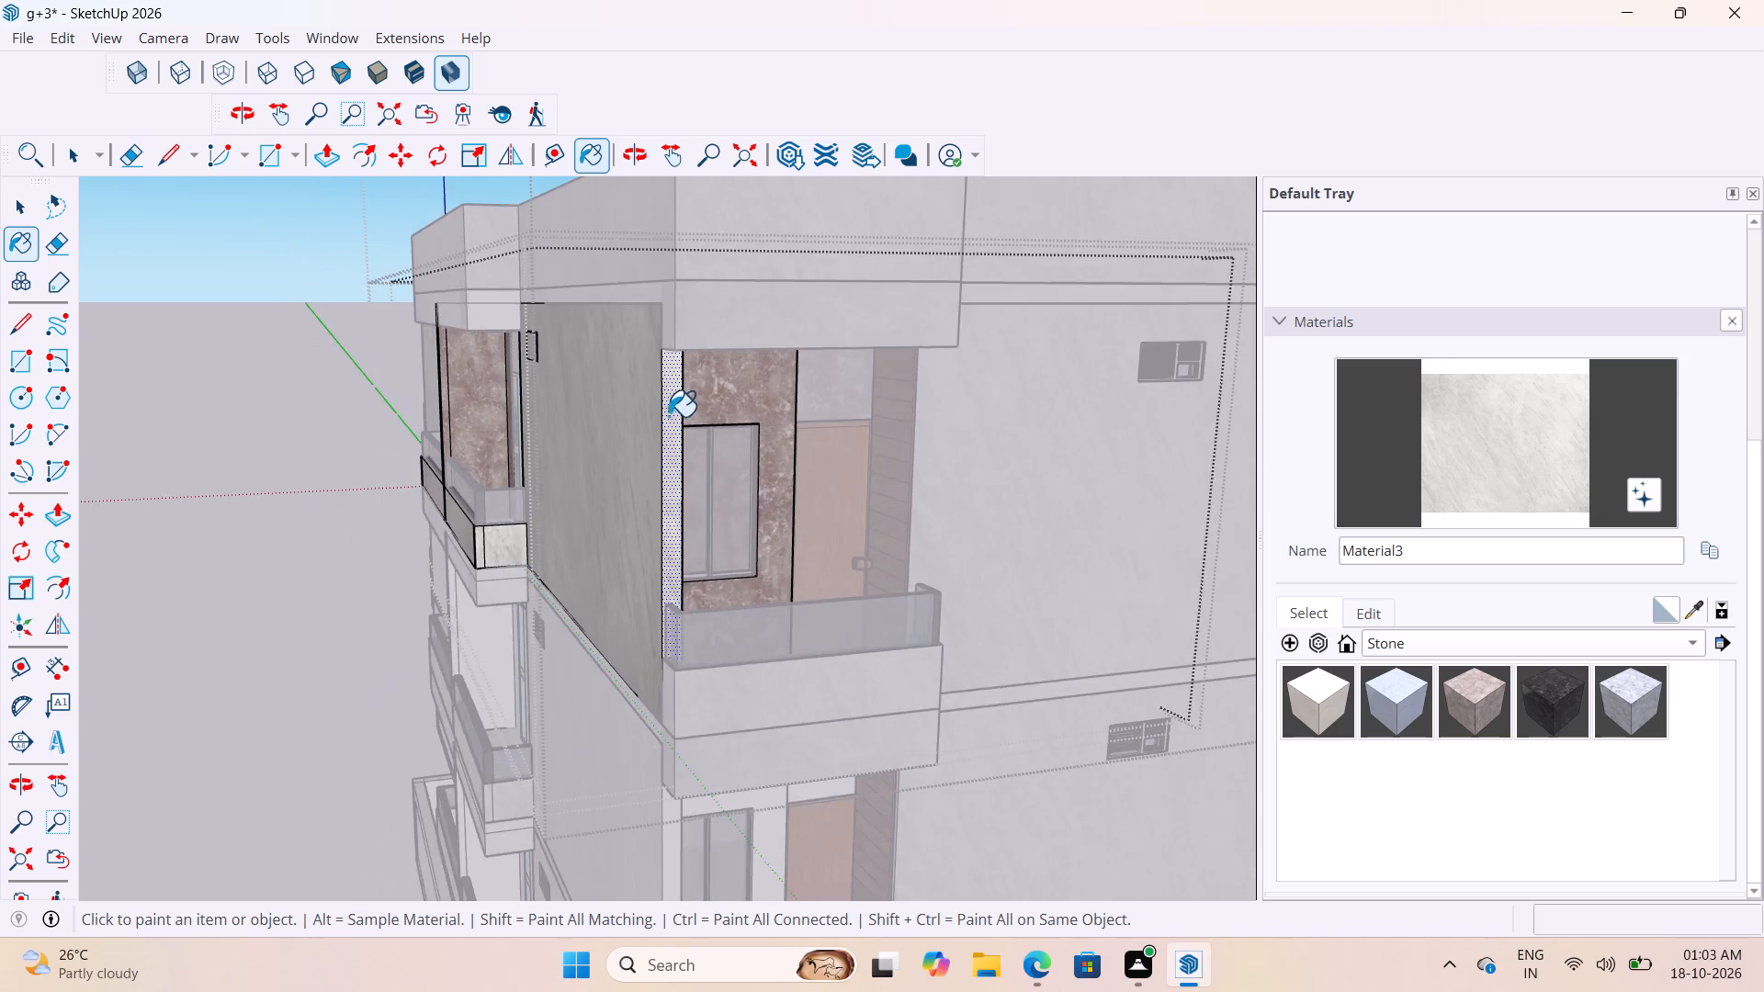
scroll(668, 416, "down", 11)
key("space")
key("v")
left_click(294, 583)
left_click(469, 548)
left_click(435, 547)
left_click(401, 557)
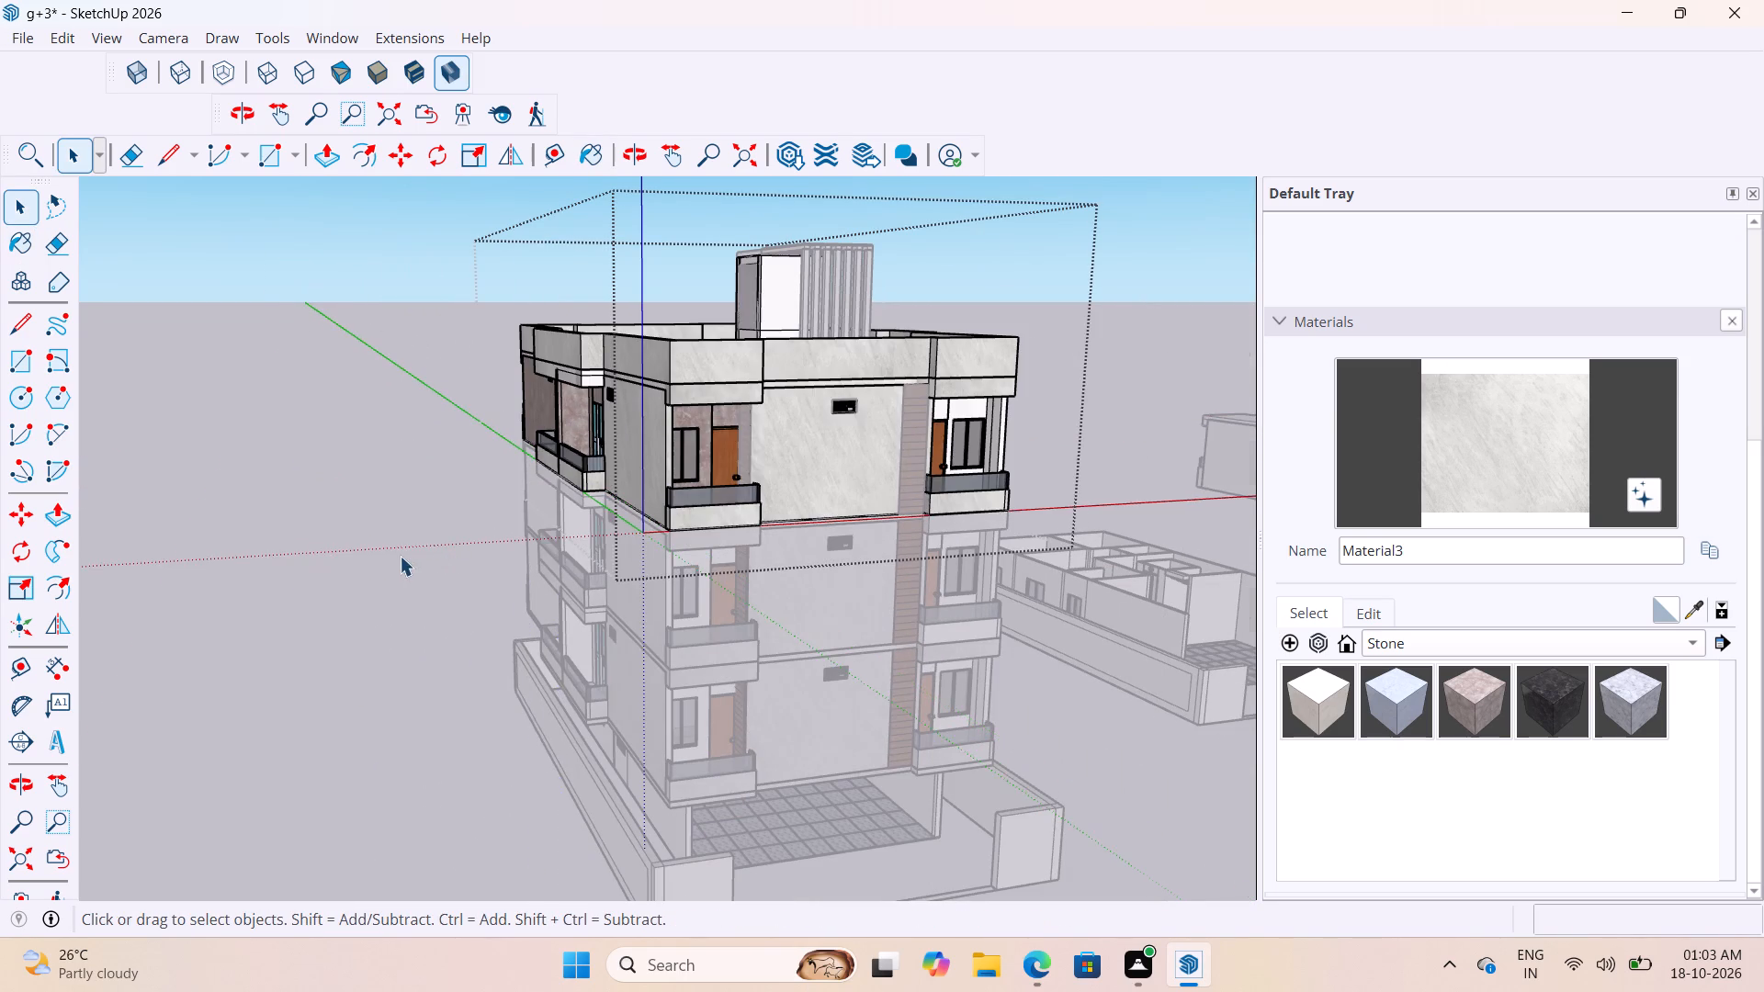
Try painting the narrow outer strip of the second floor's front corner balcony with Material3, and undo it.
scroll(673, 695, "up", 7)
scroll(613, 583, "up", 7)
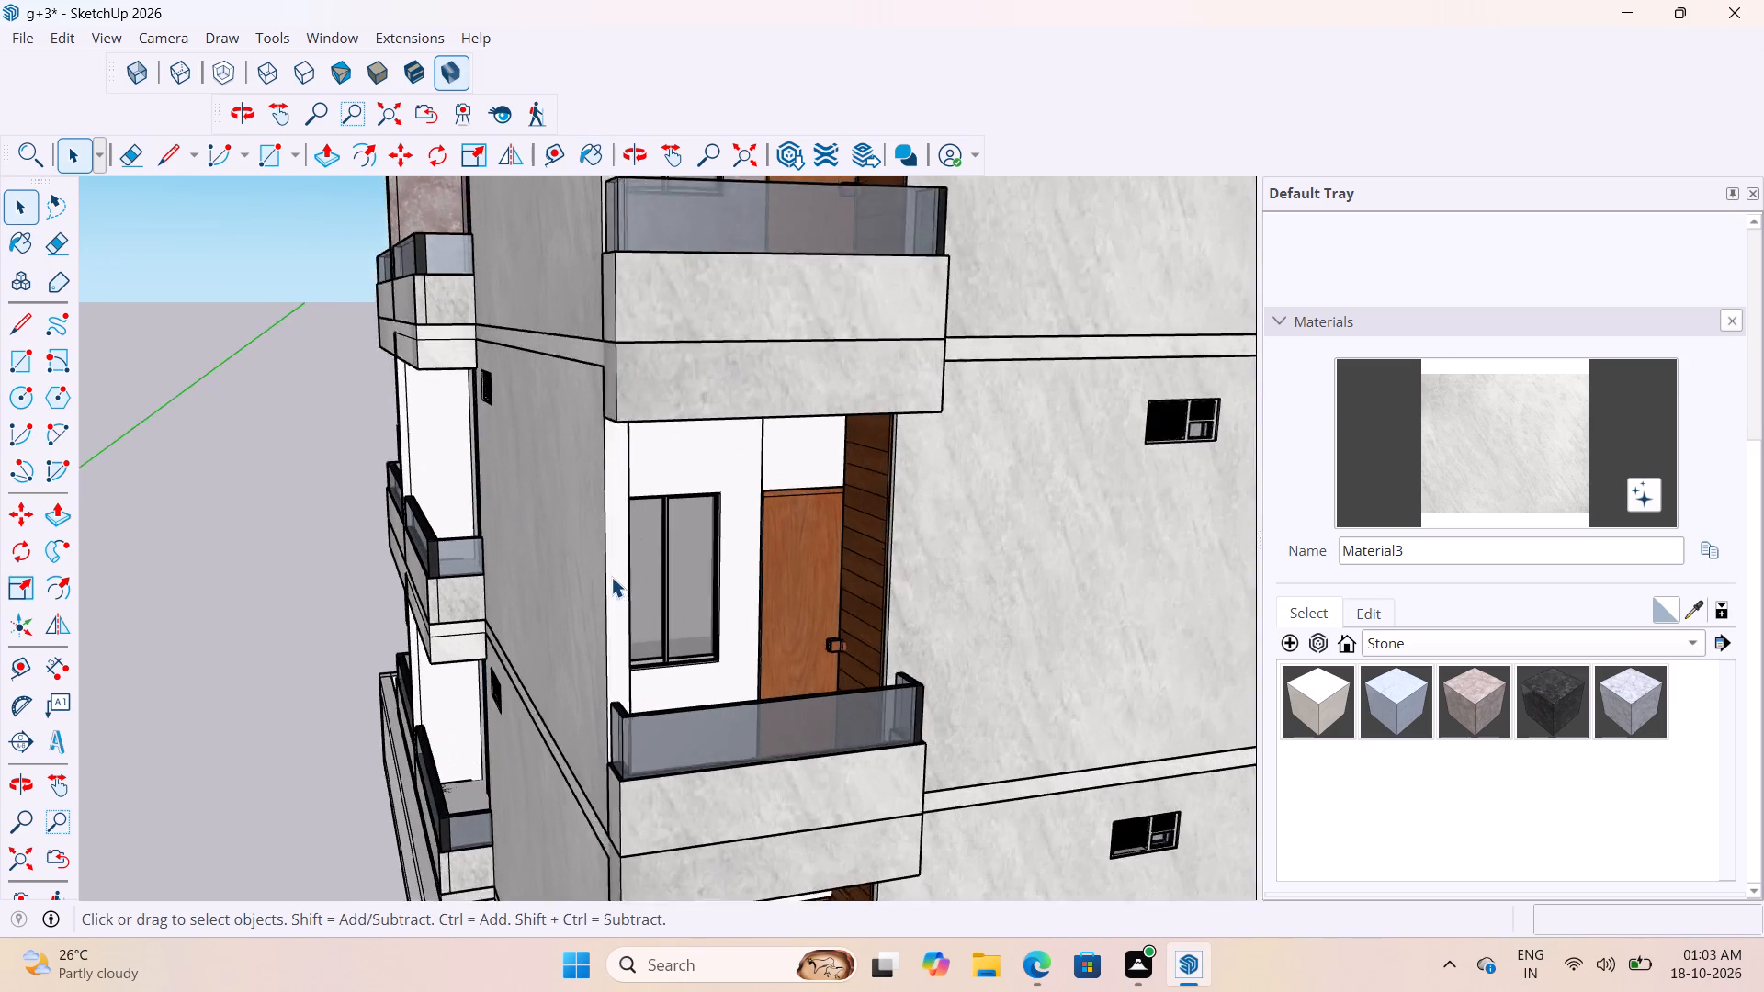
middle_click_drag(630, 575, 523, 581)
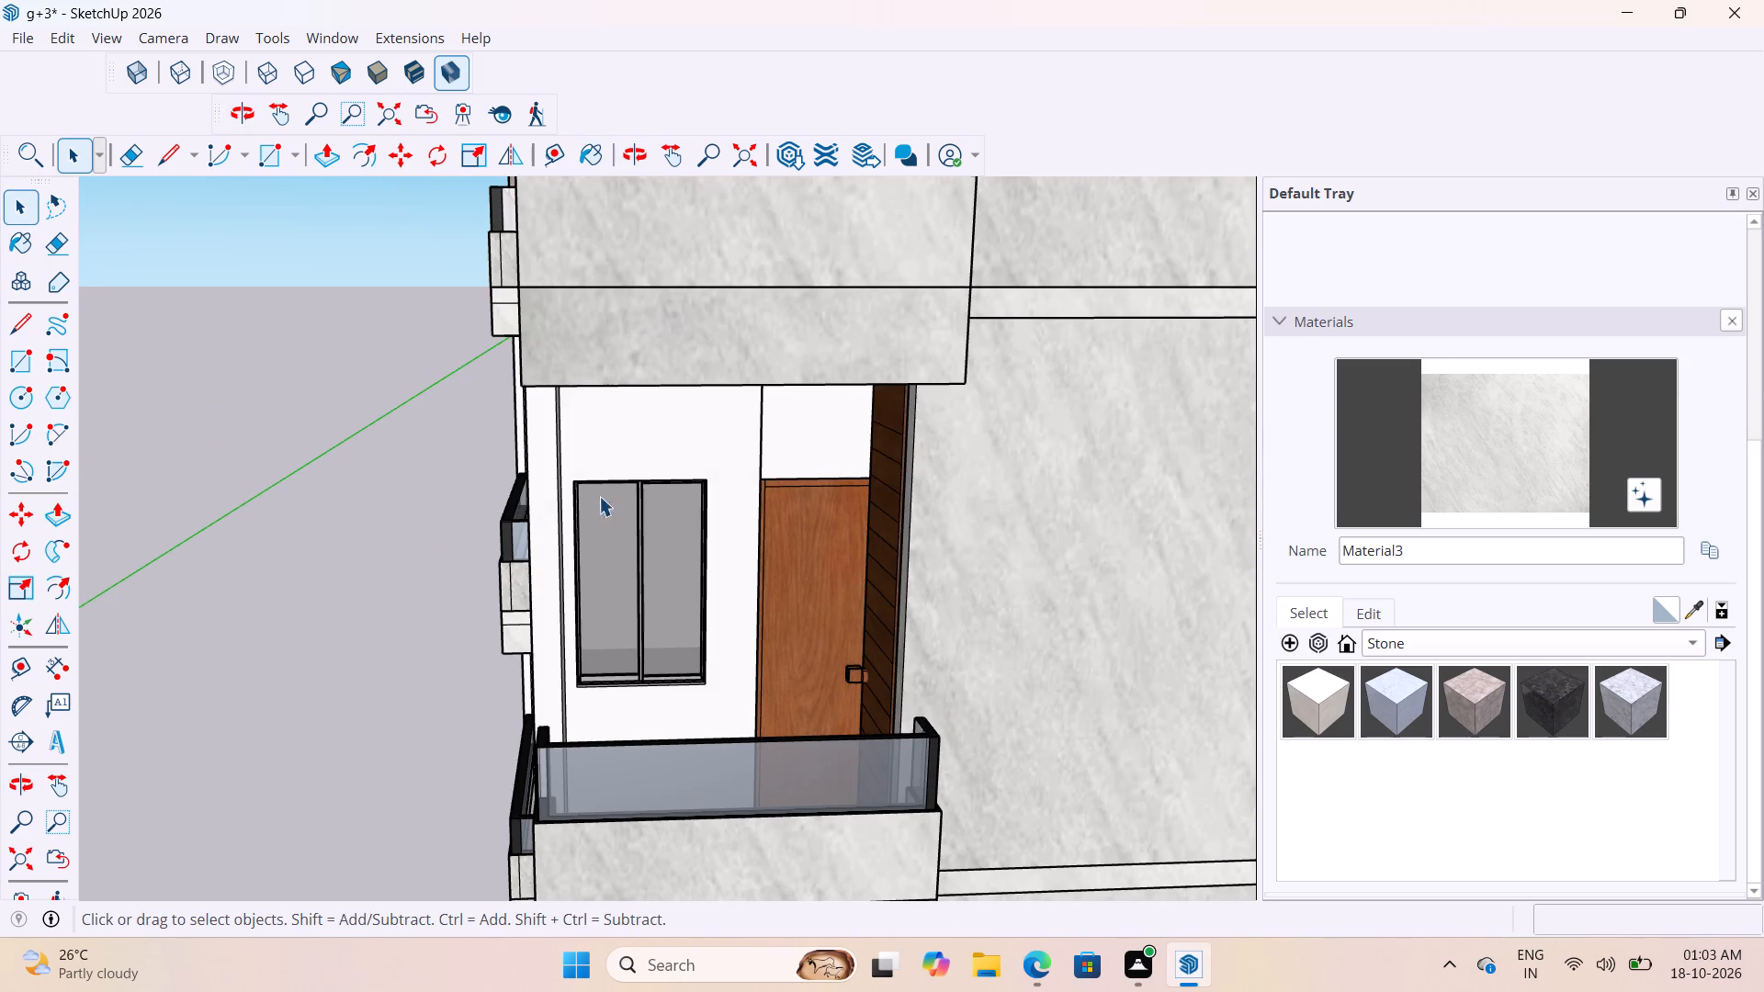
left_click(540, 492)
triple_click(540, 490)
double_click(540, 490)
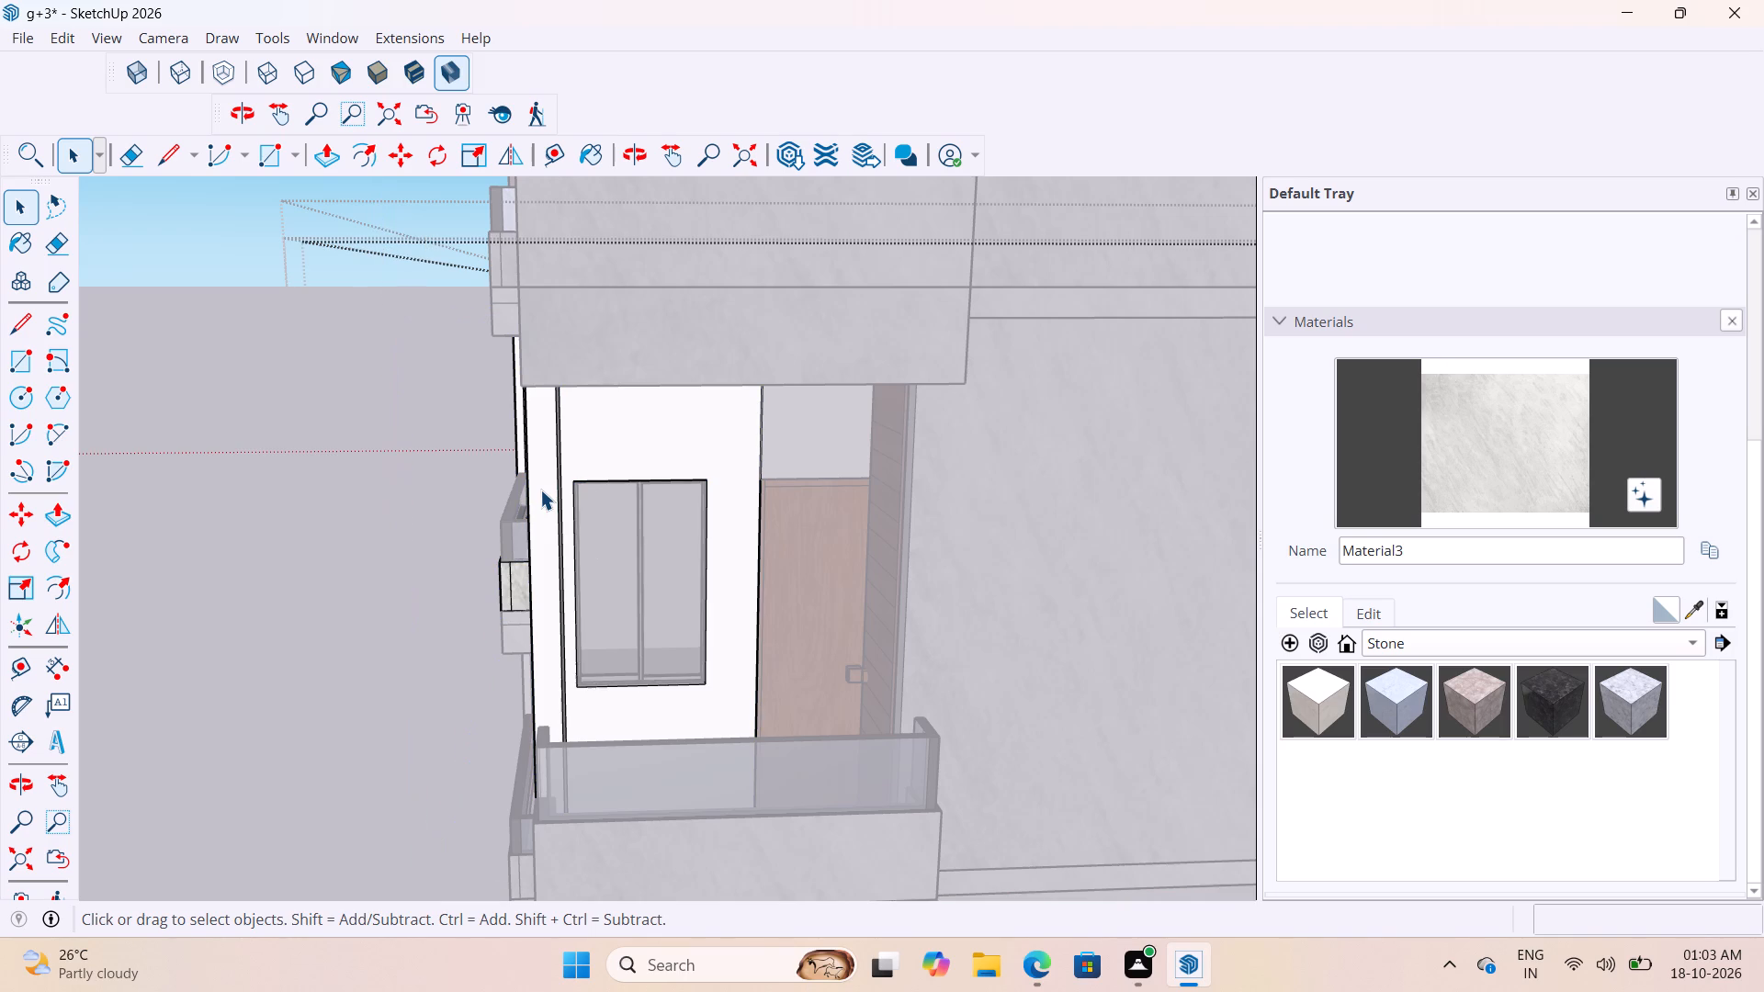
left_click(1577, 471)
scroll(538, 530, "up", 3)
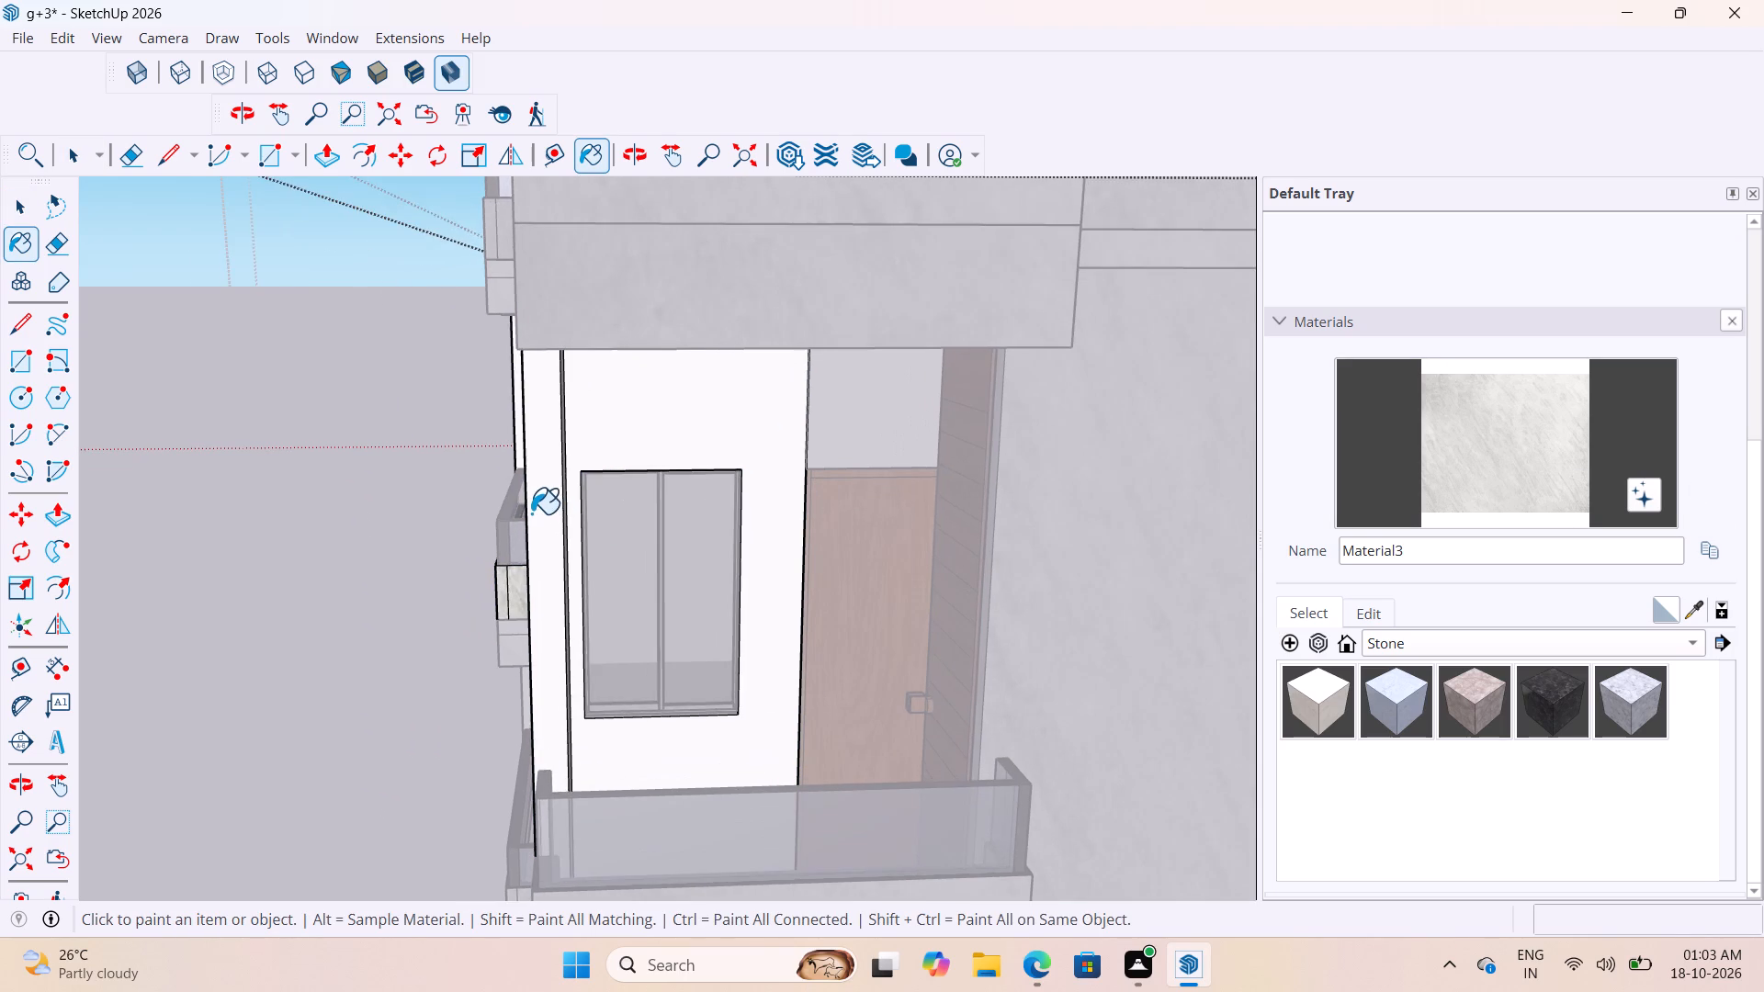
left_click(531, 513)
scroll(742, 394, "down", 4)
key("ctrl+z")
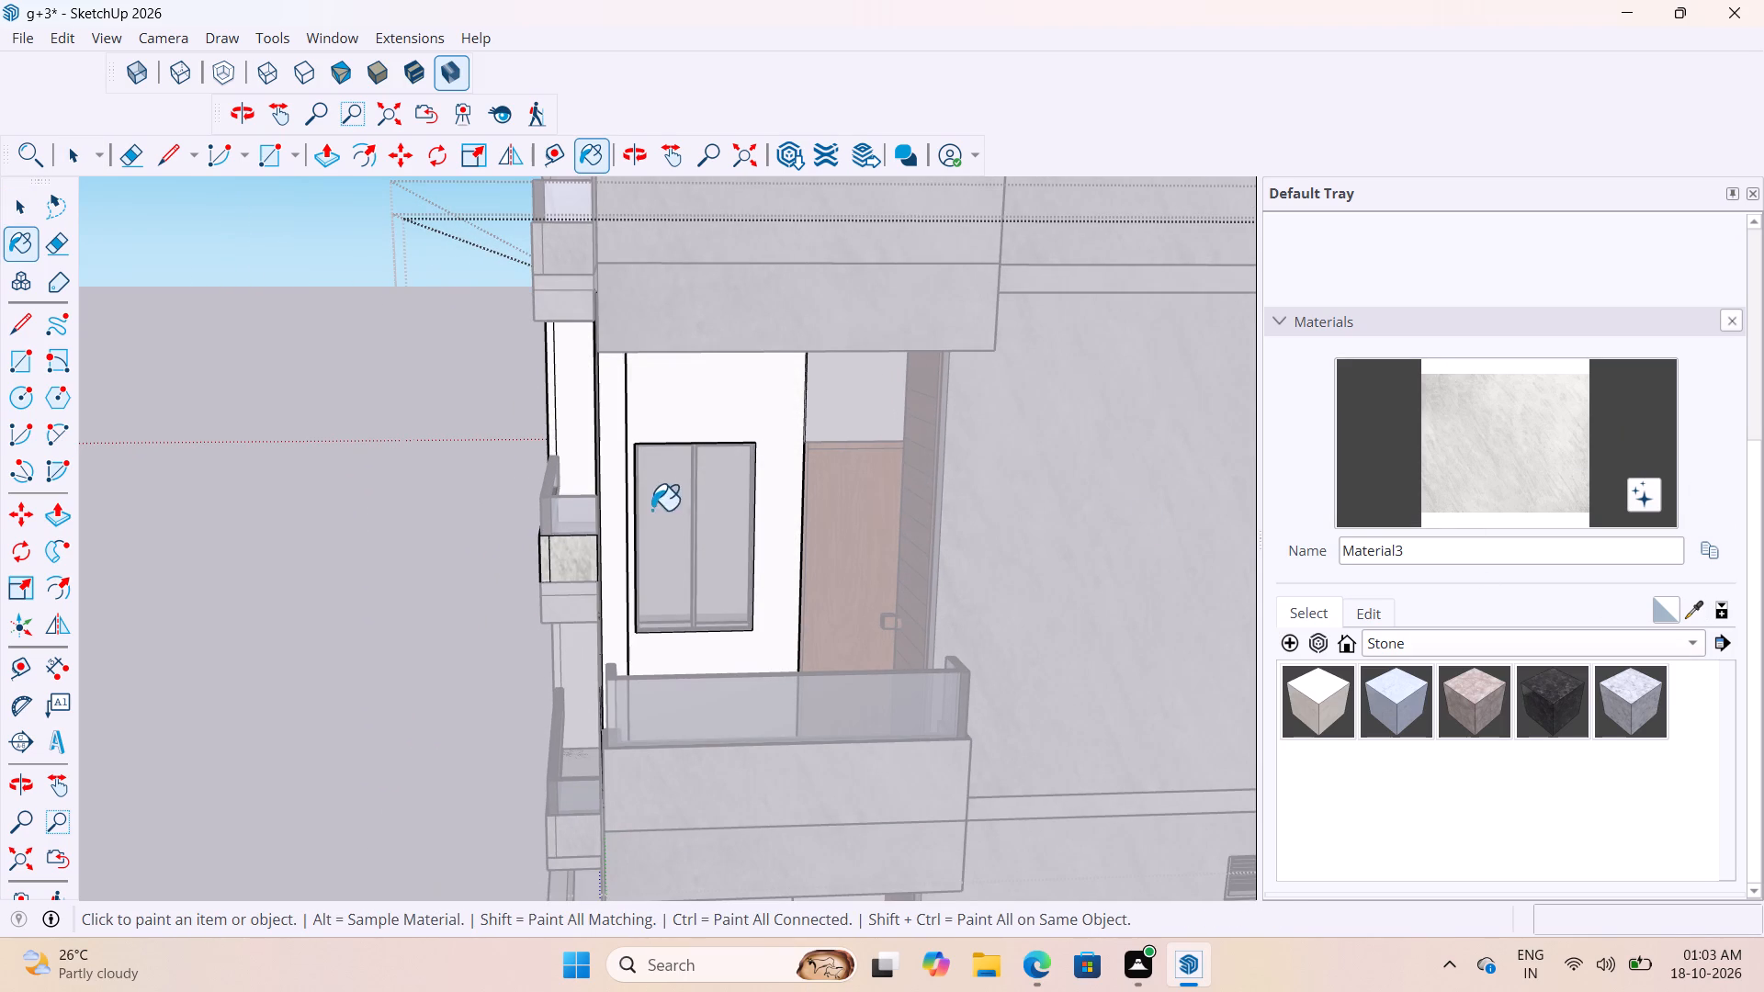
Inside the second floor's wall group, paint the narrow outer strip beside the front corner balcony's window with Material3, and leave the group.
key("space")
left_click(616, 506)
scroll(615, 502, "up", 2)
middle_click_drag(623, 481, 707, 424)
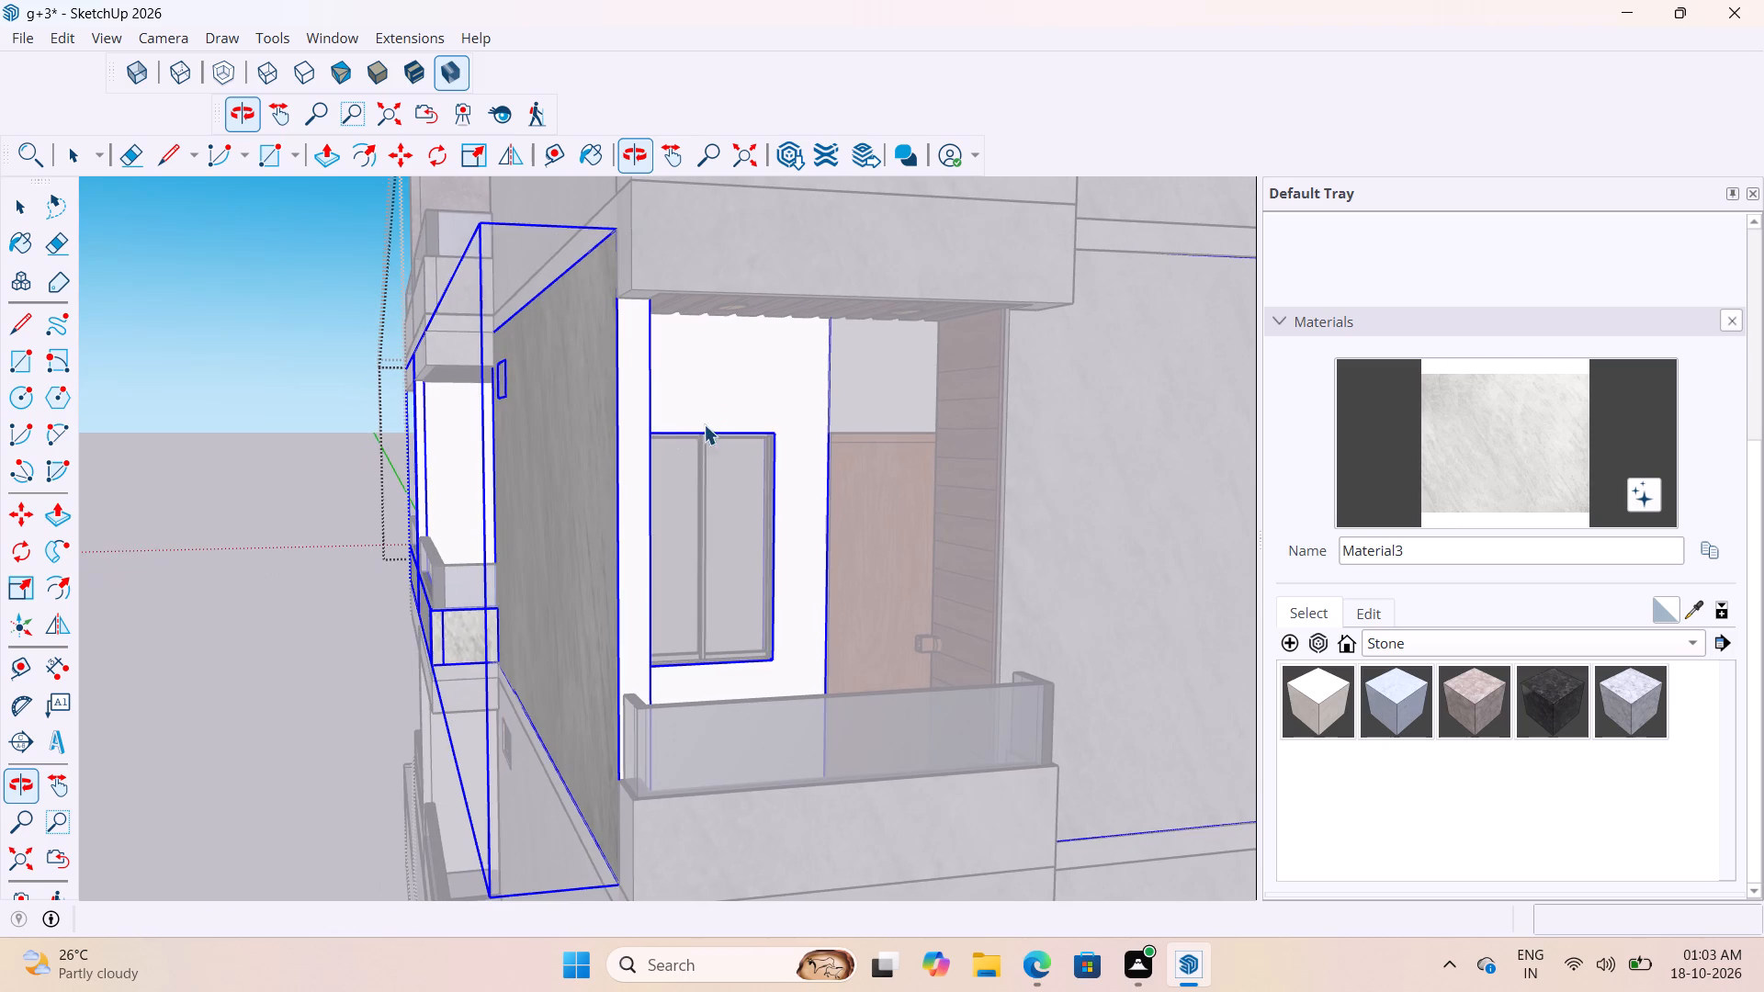
double_click(633, 429)
left_click(1458, 462)
scroll(616, 659, "up", 3)
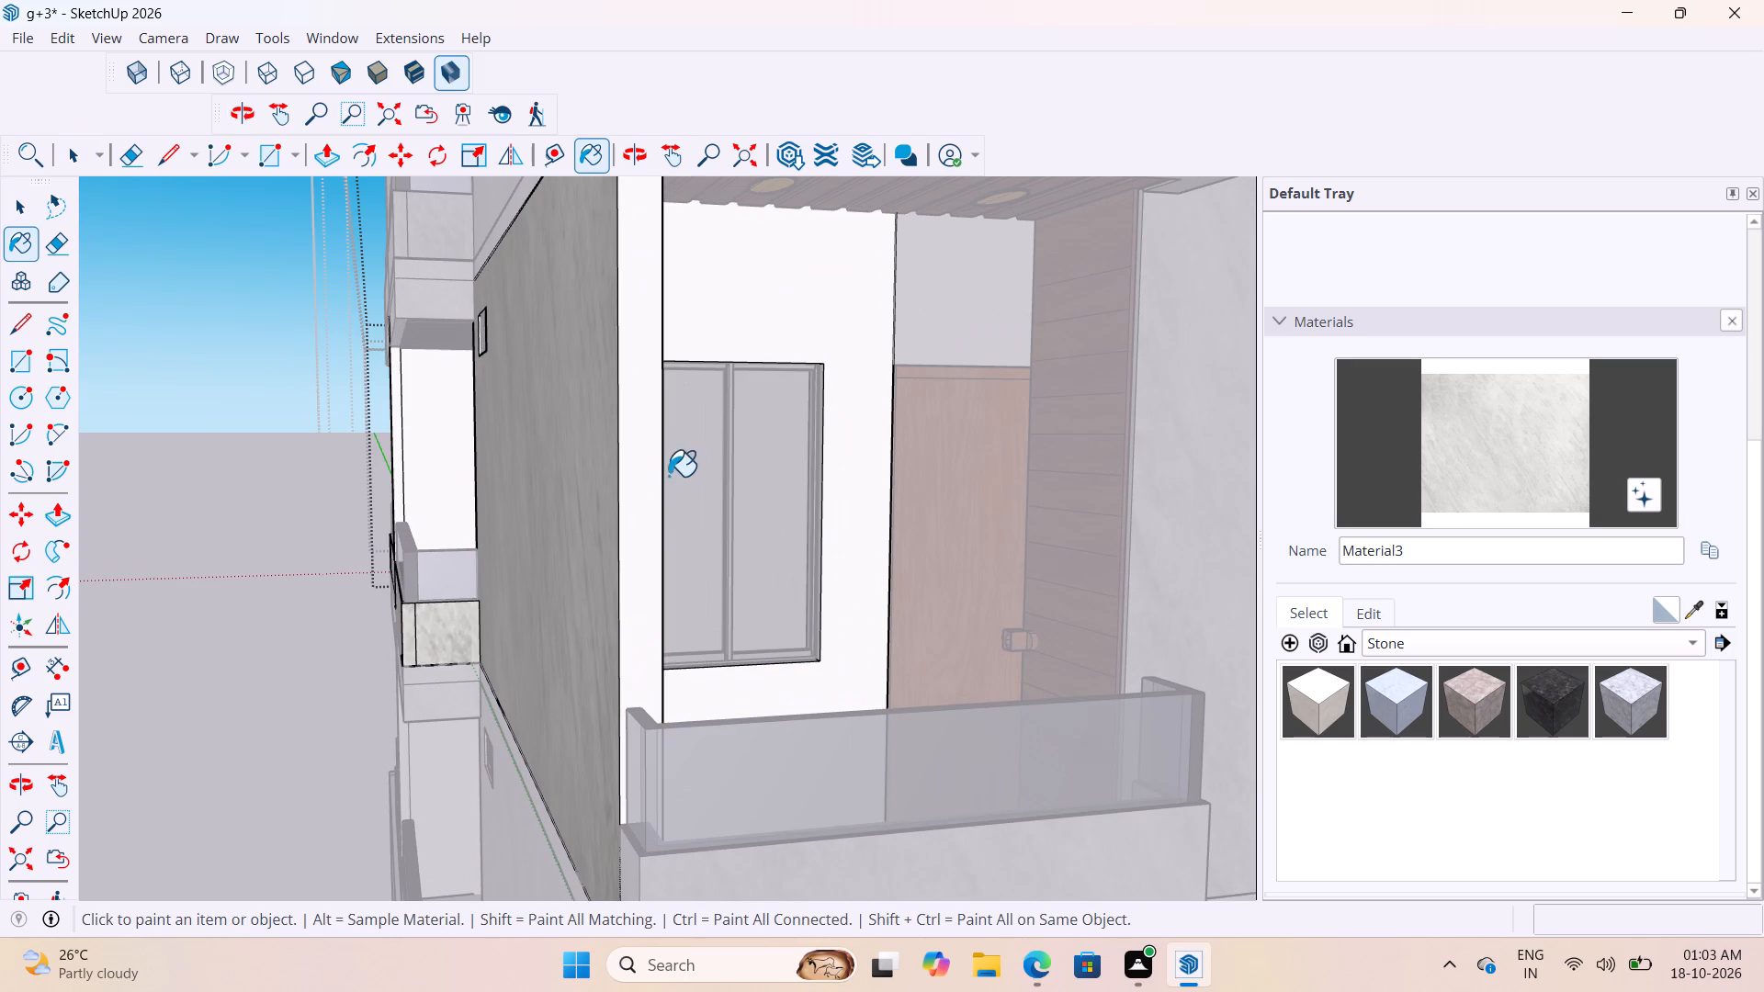
left_click(648, 476)
scroll(648, 471, "down", 14)
middle_click_drag(646, 529, 815, 544)
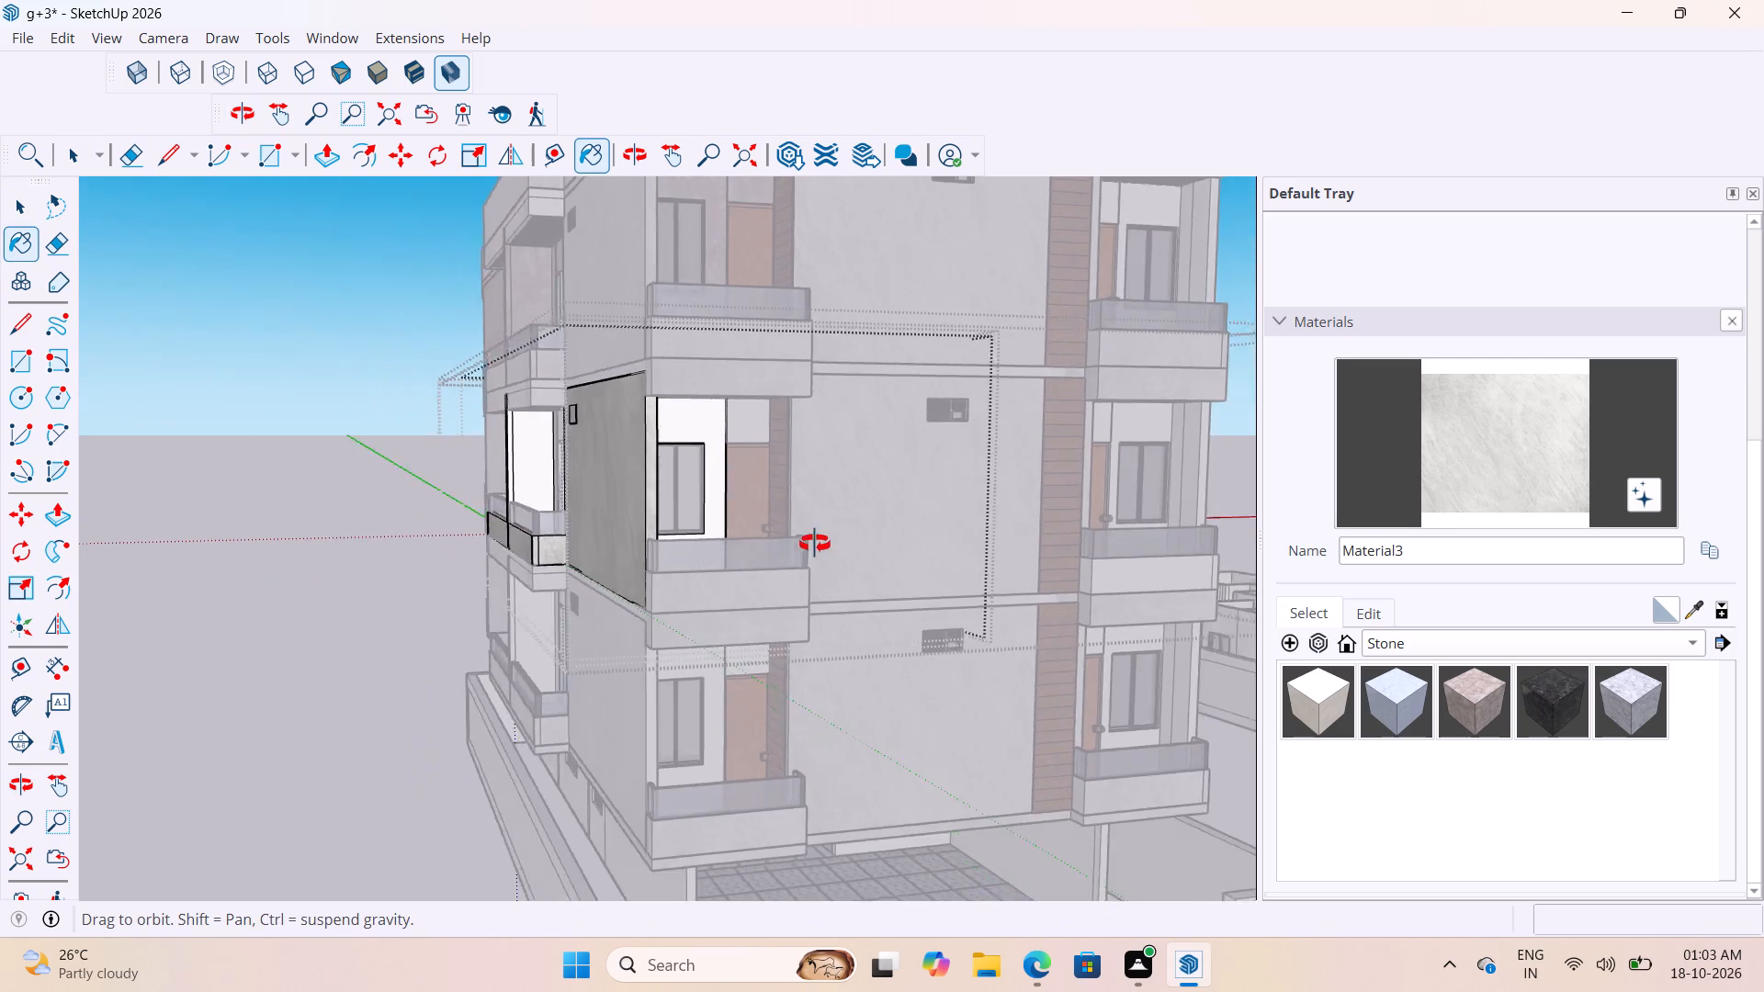
middle_click_drag(815, 544, 1054, 664)
scroll(868, 562, "down", 5)
key("space")
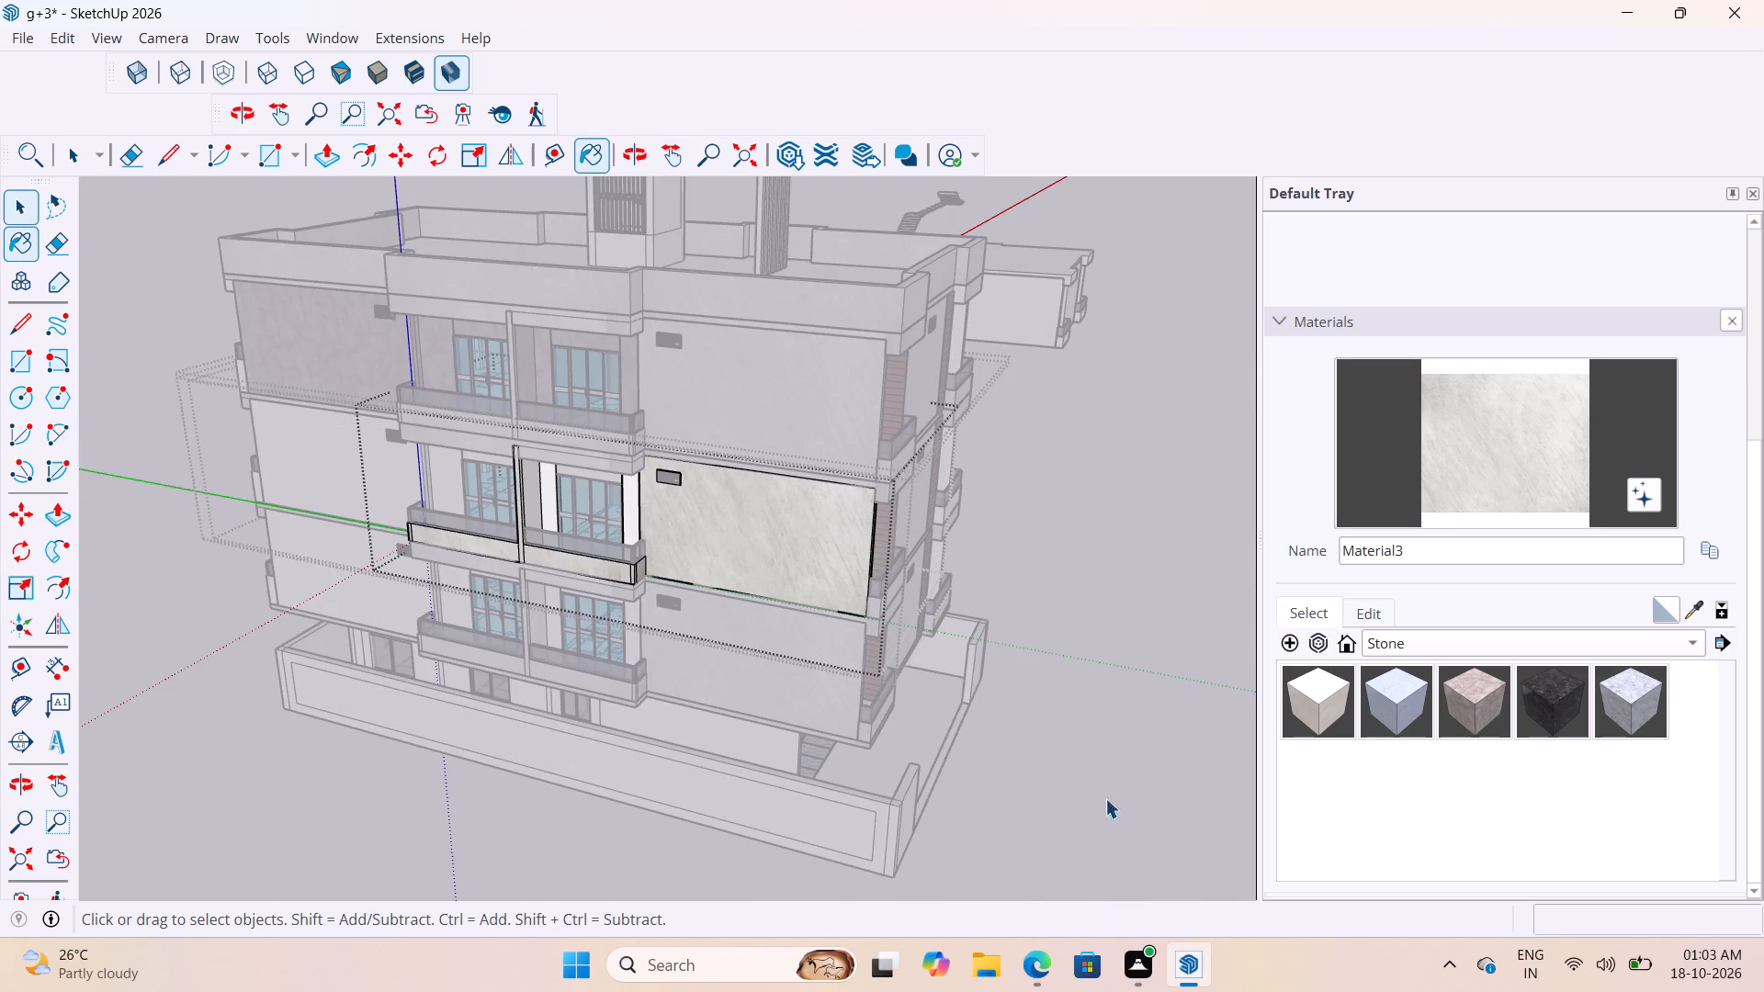
left_click(1118, 794)
left_click(1109, 726)
double_click(1084, 715)
left_click(1084, 718)
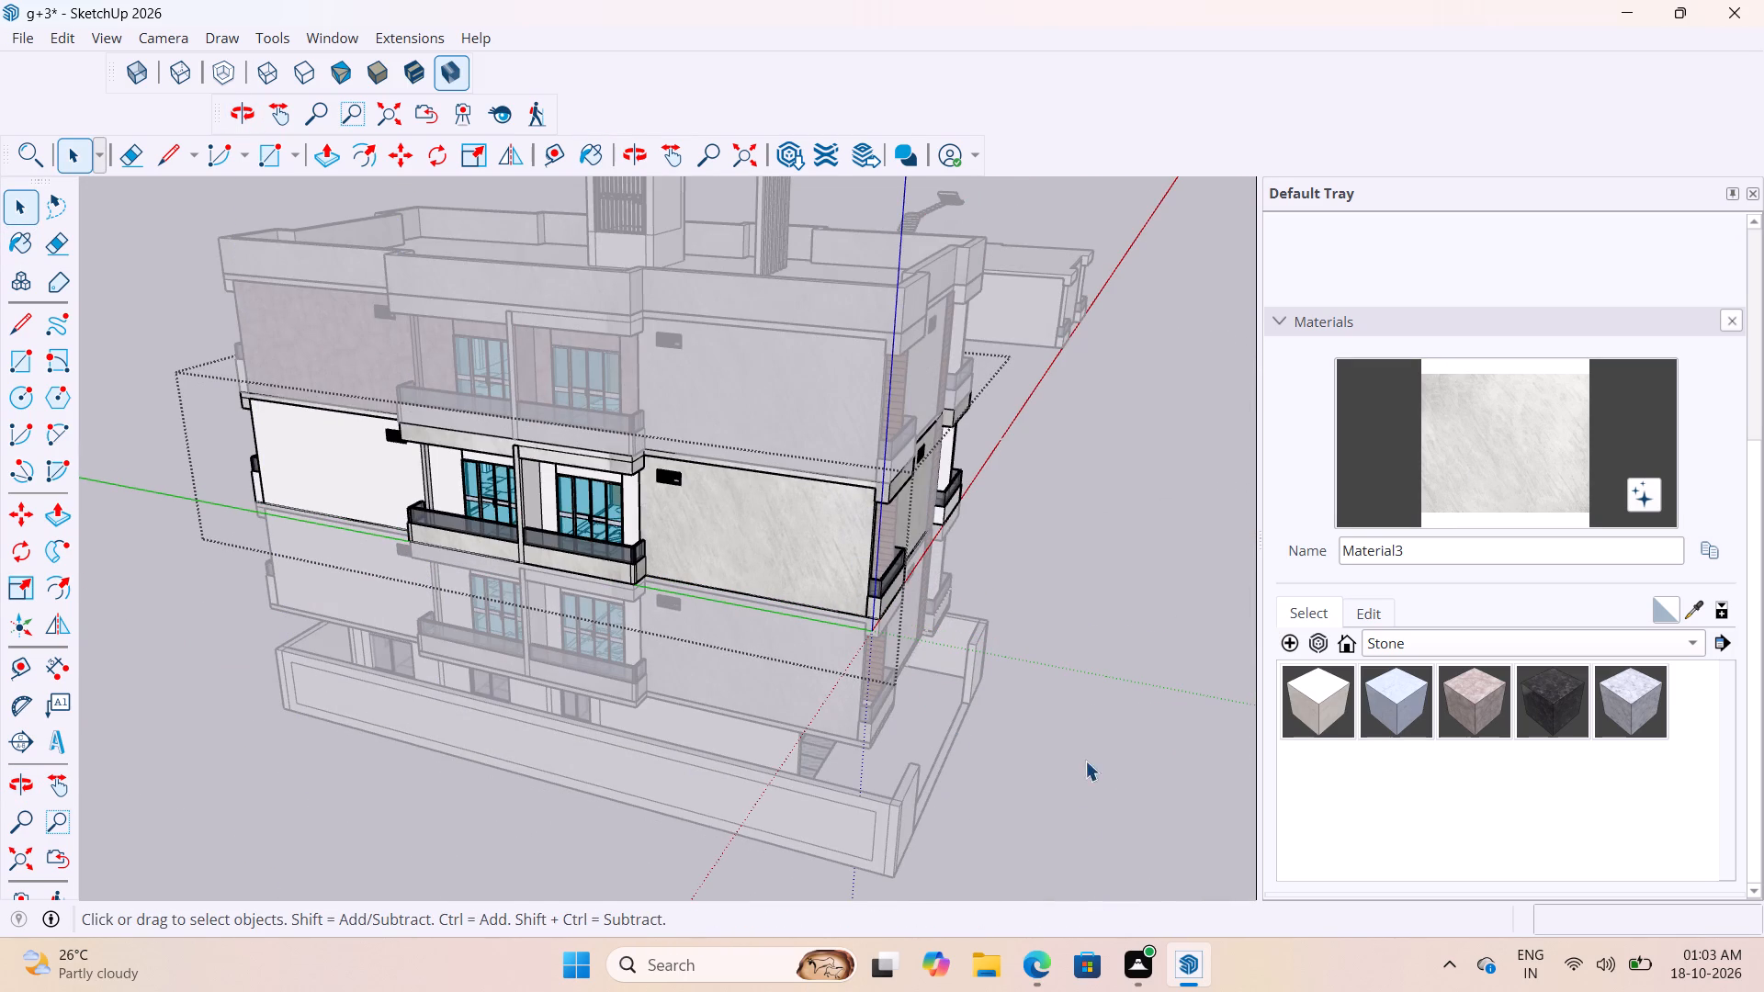
left_click(1073, 830)
Inside the first floor's wall group, paint the narrow outer strip beside the front corner balcony's window with Material3, and leave the group.
scroll(830, 607, "up", 4)
middle_click_drag(600, 513, 119, 460)
scroll(107, 461, "down", 1)
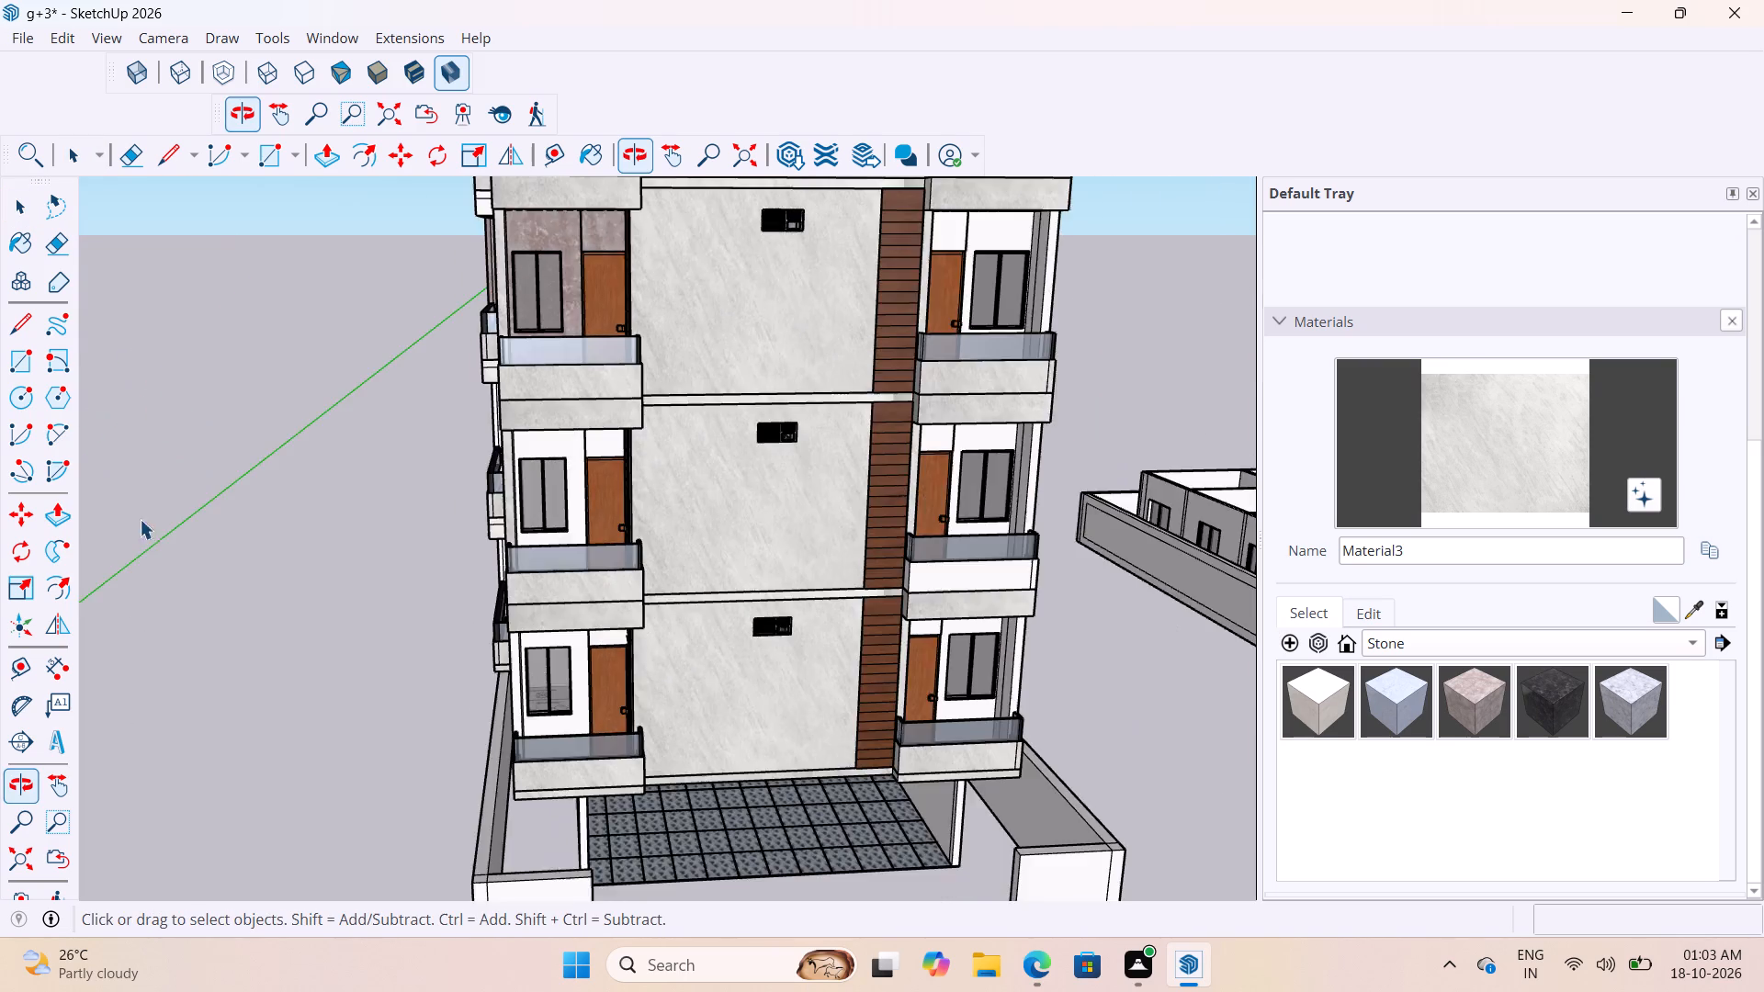
scroll(411, 790, "up", 3)
scroll(648, 653, "up", 9)
double_click(506, 541)
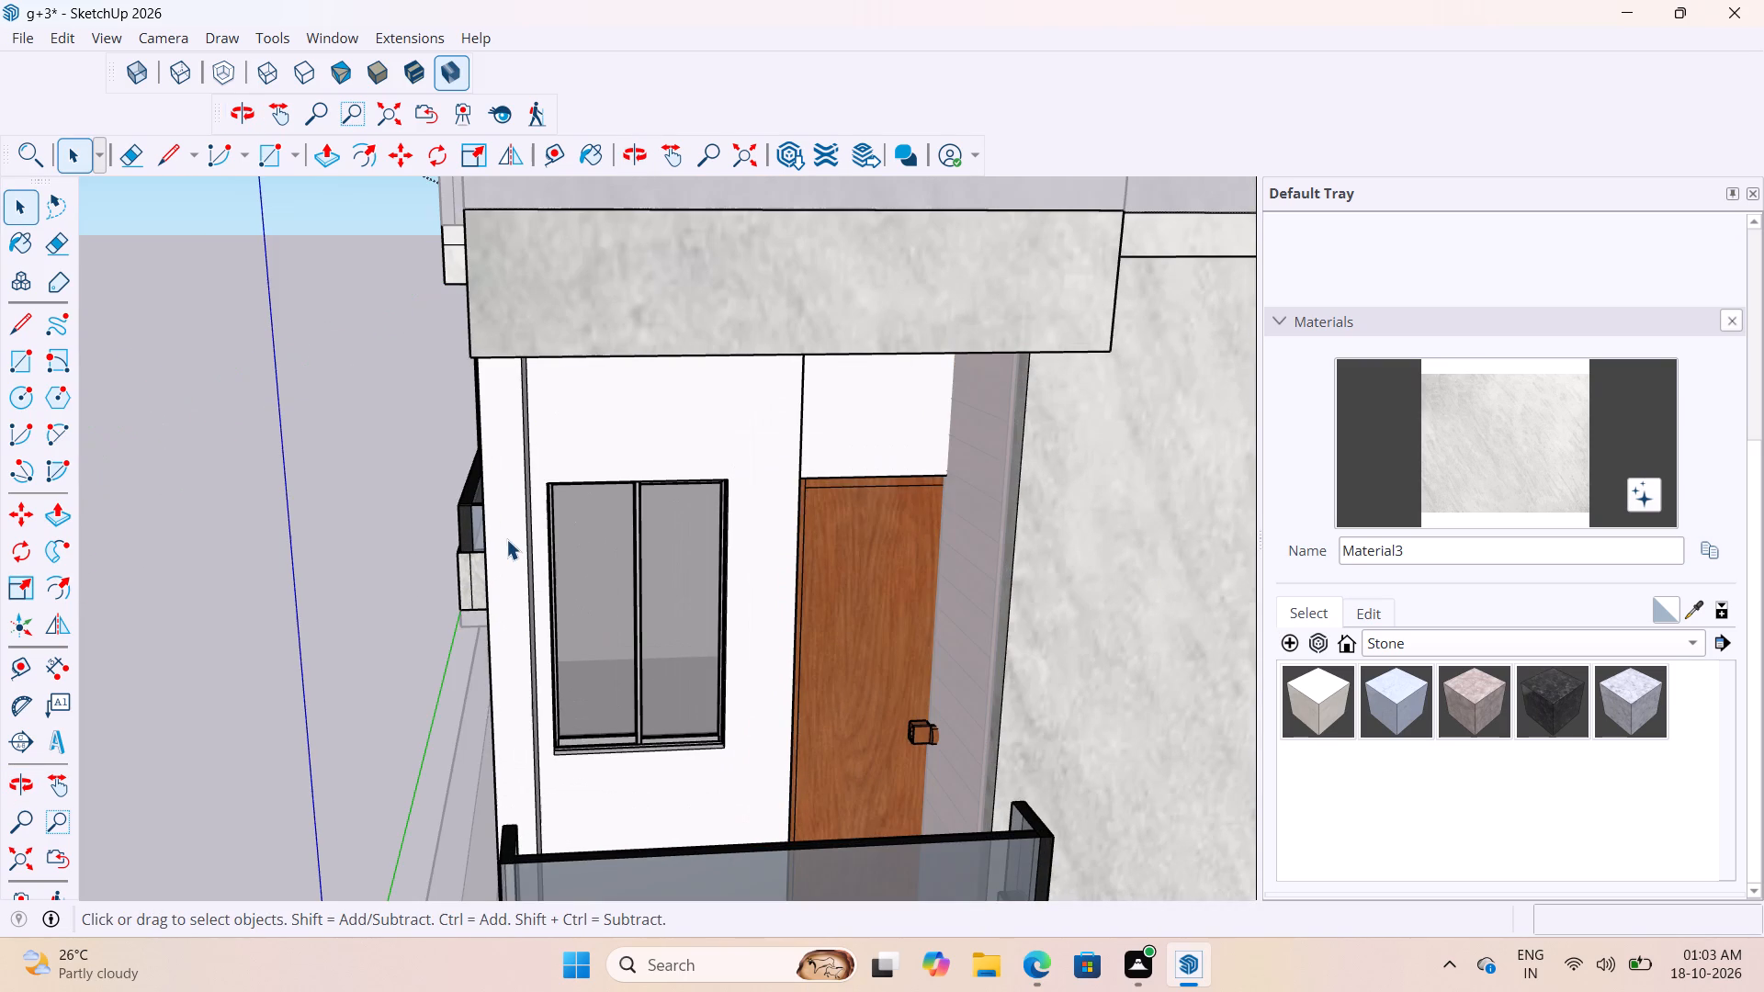
left_click(1527, 479)
scroll(455, 495, "up", 3)
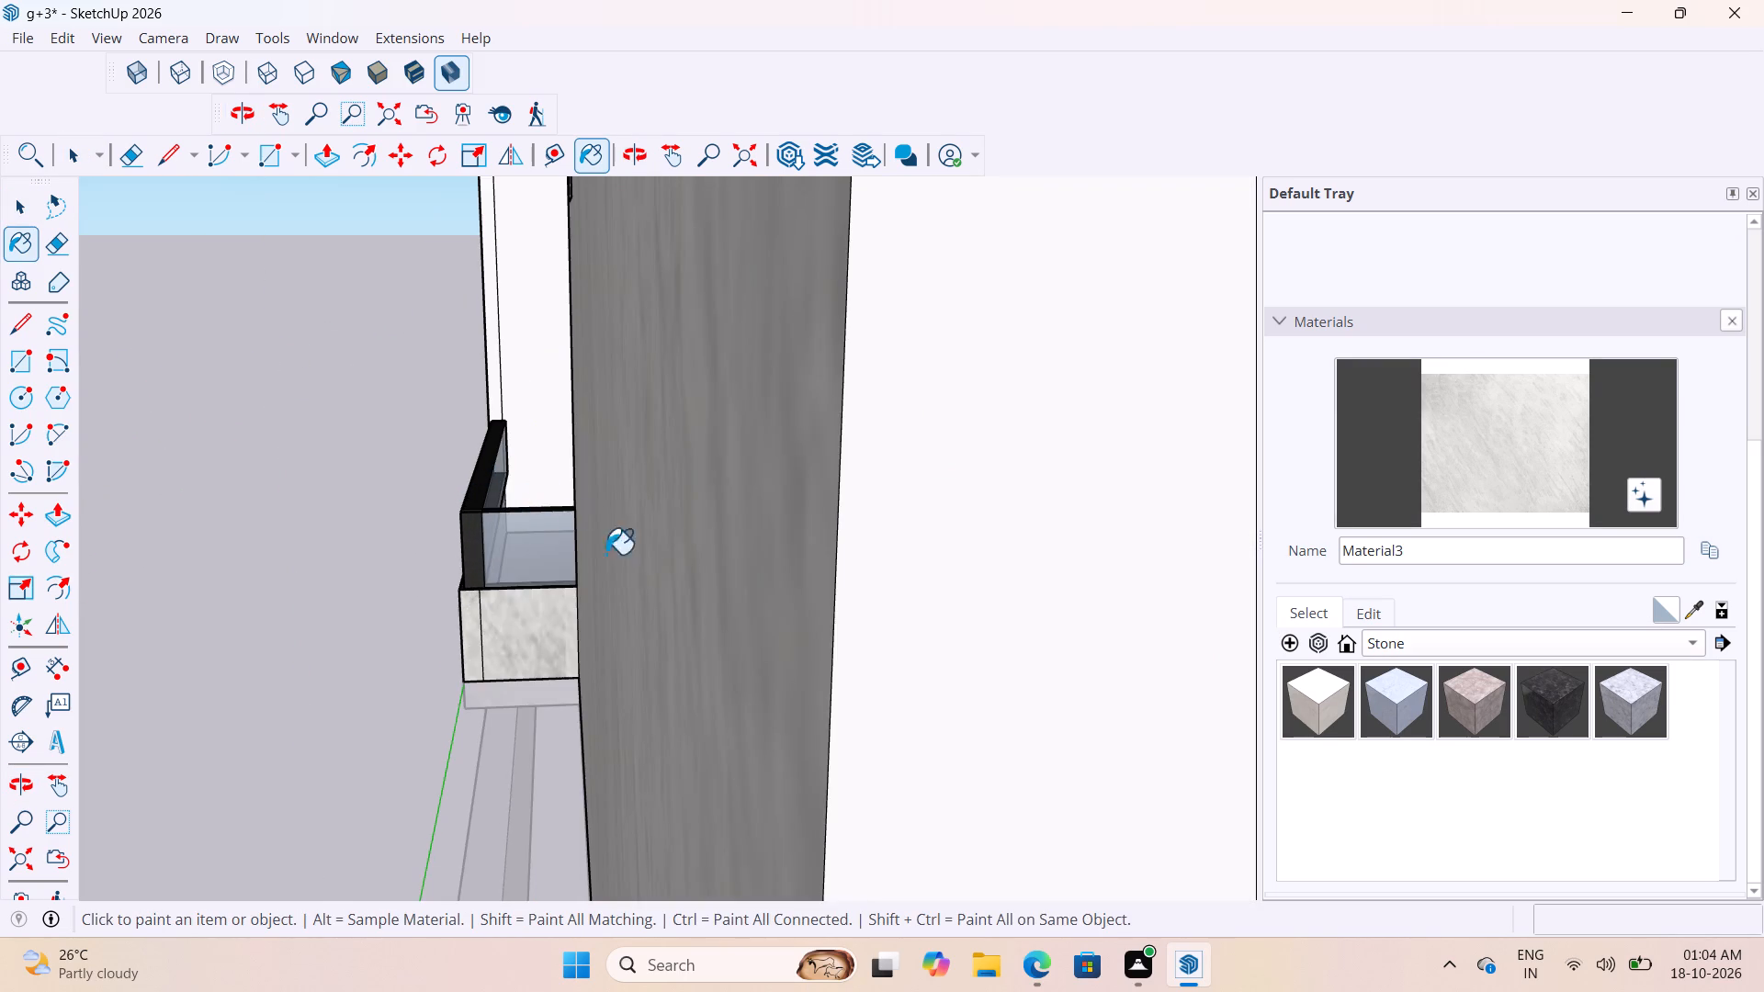
scroll(522, 505, "down", 10)
scroll(559, 557, "up", 3)
key("space")
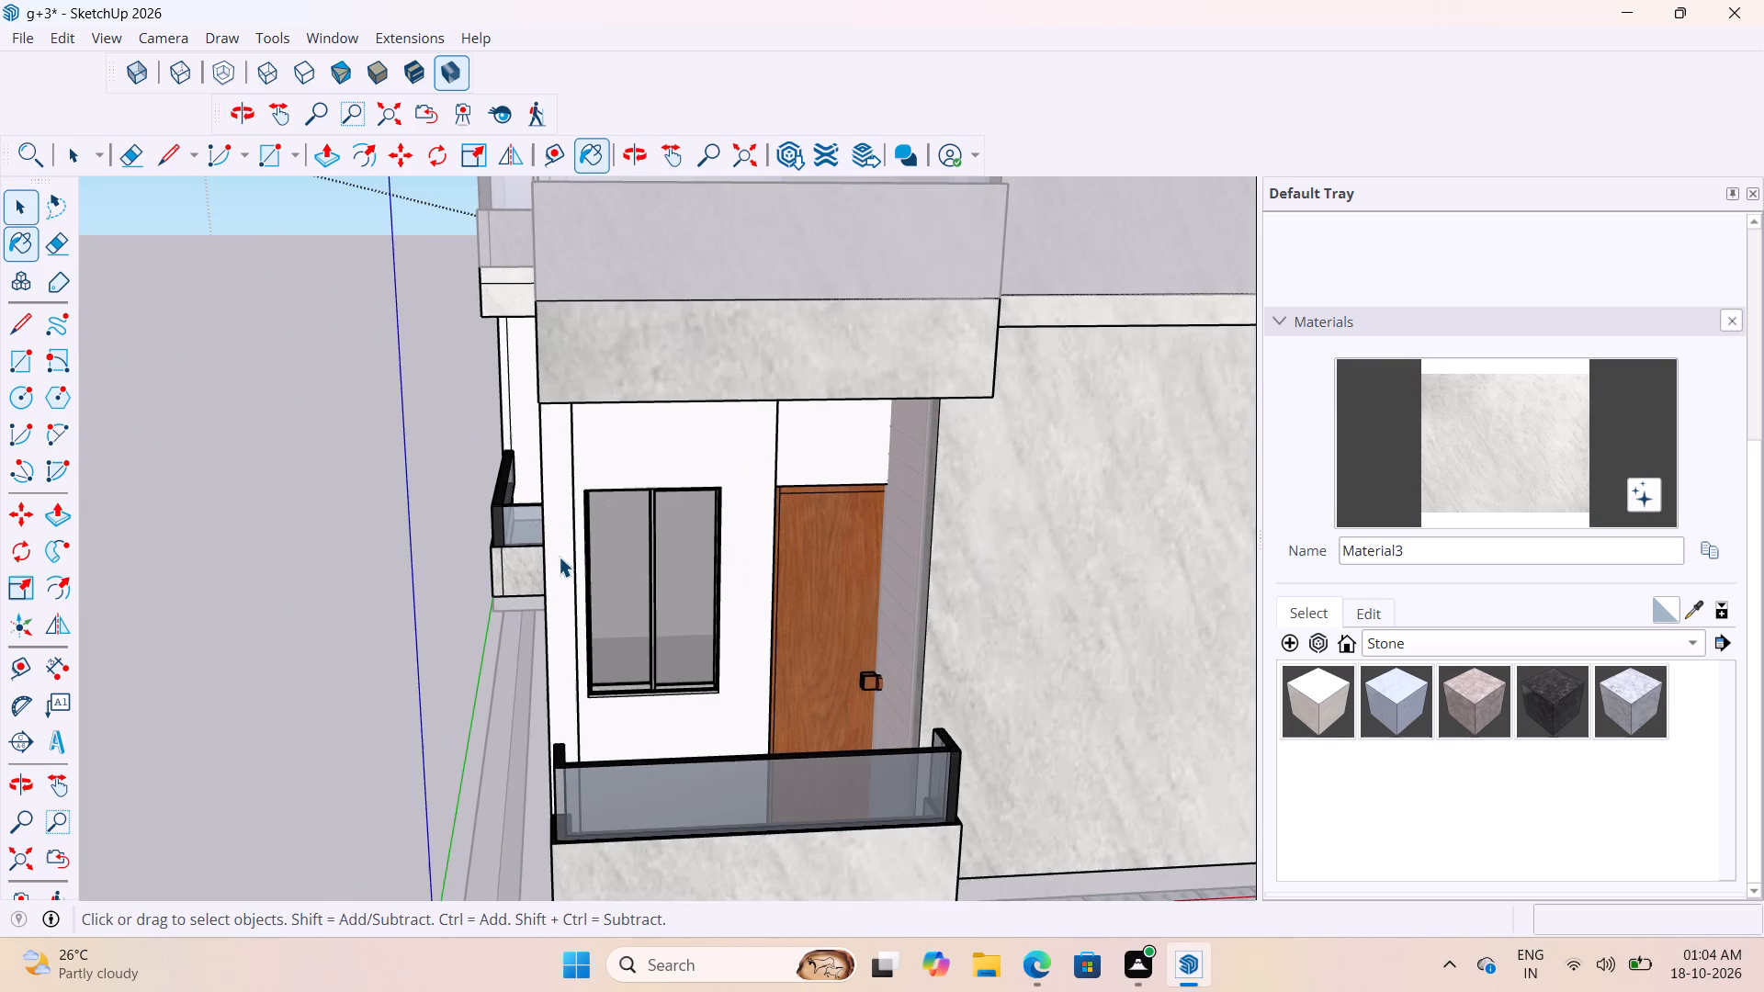
scroll(559, 557, "up", 3)
triple_click(559, 557)
triple_click(559, 557)
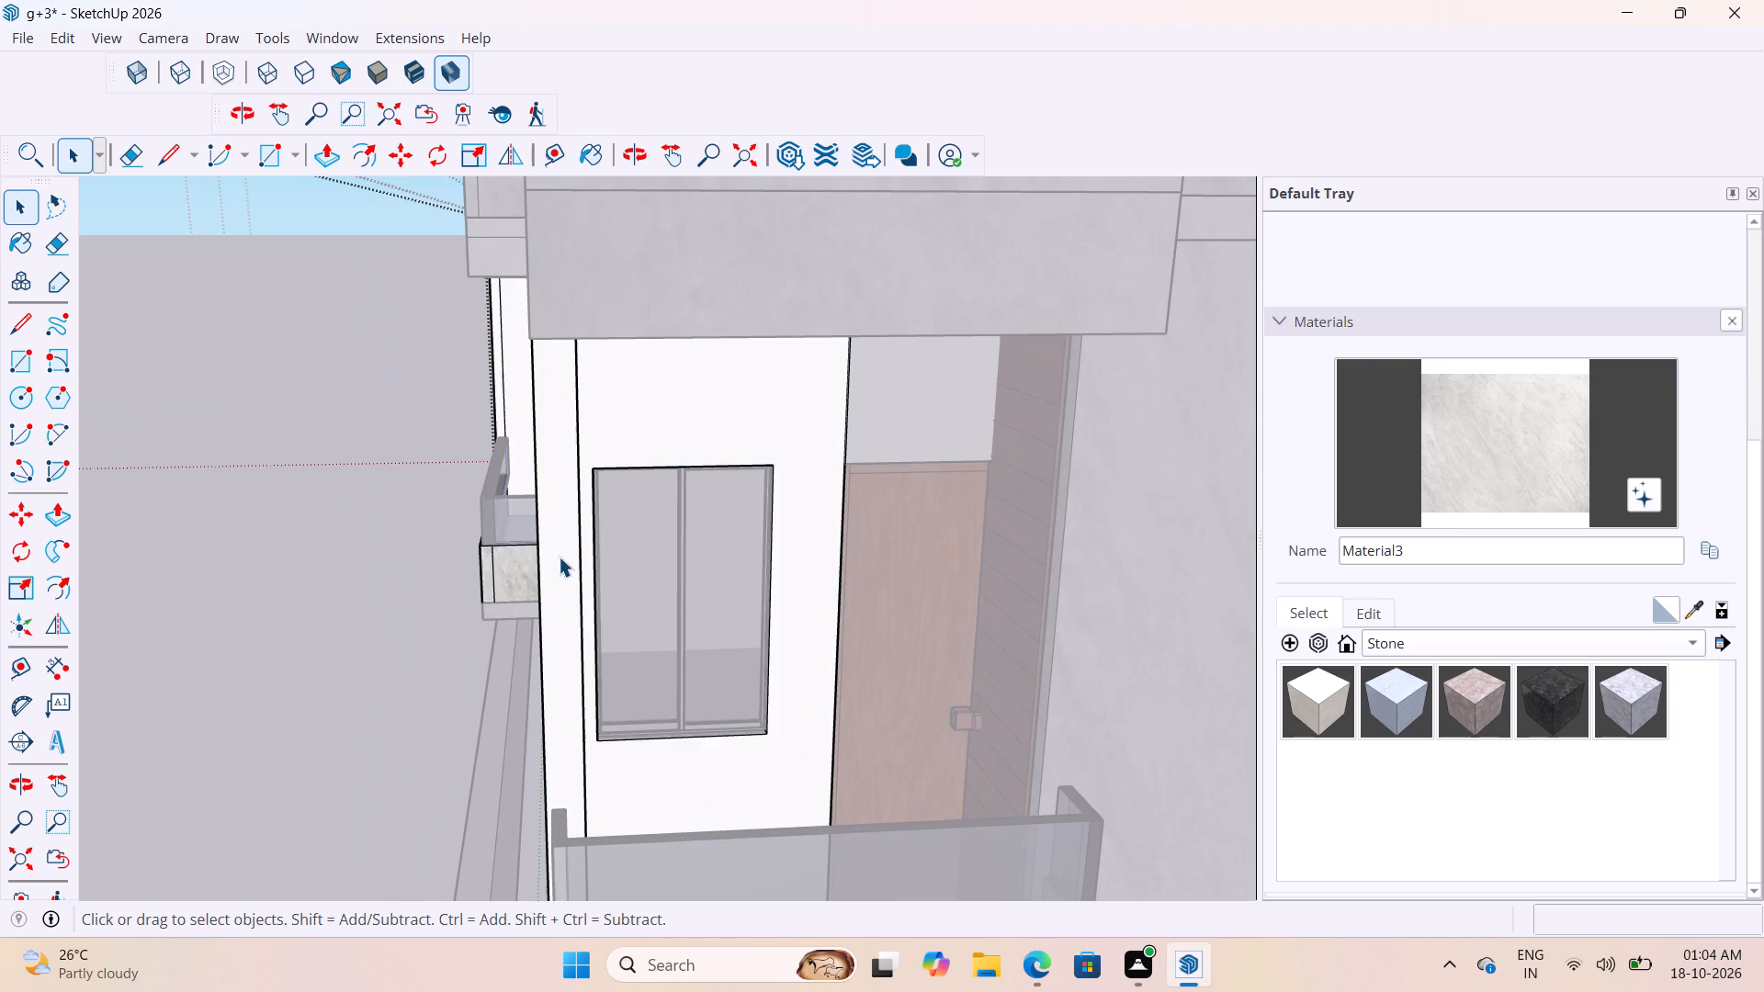
left_click(559, 557)
left_click(549, 547)
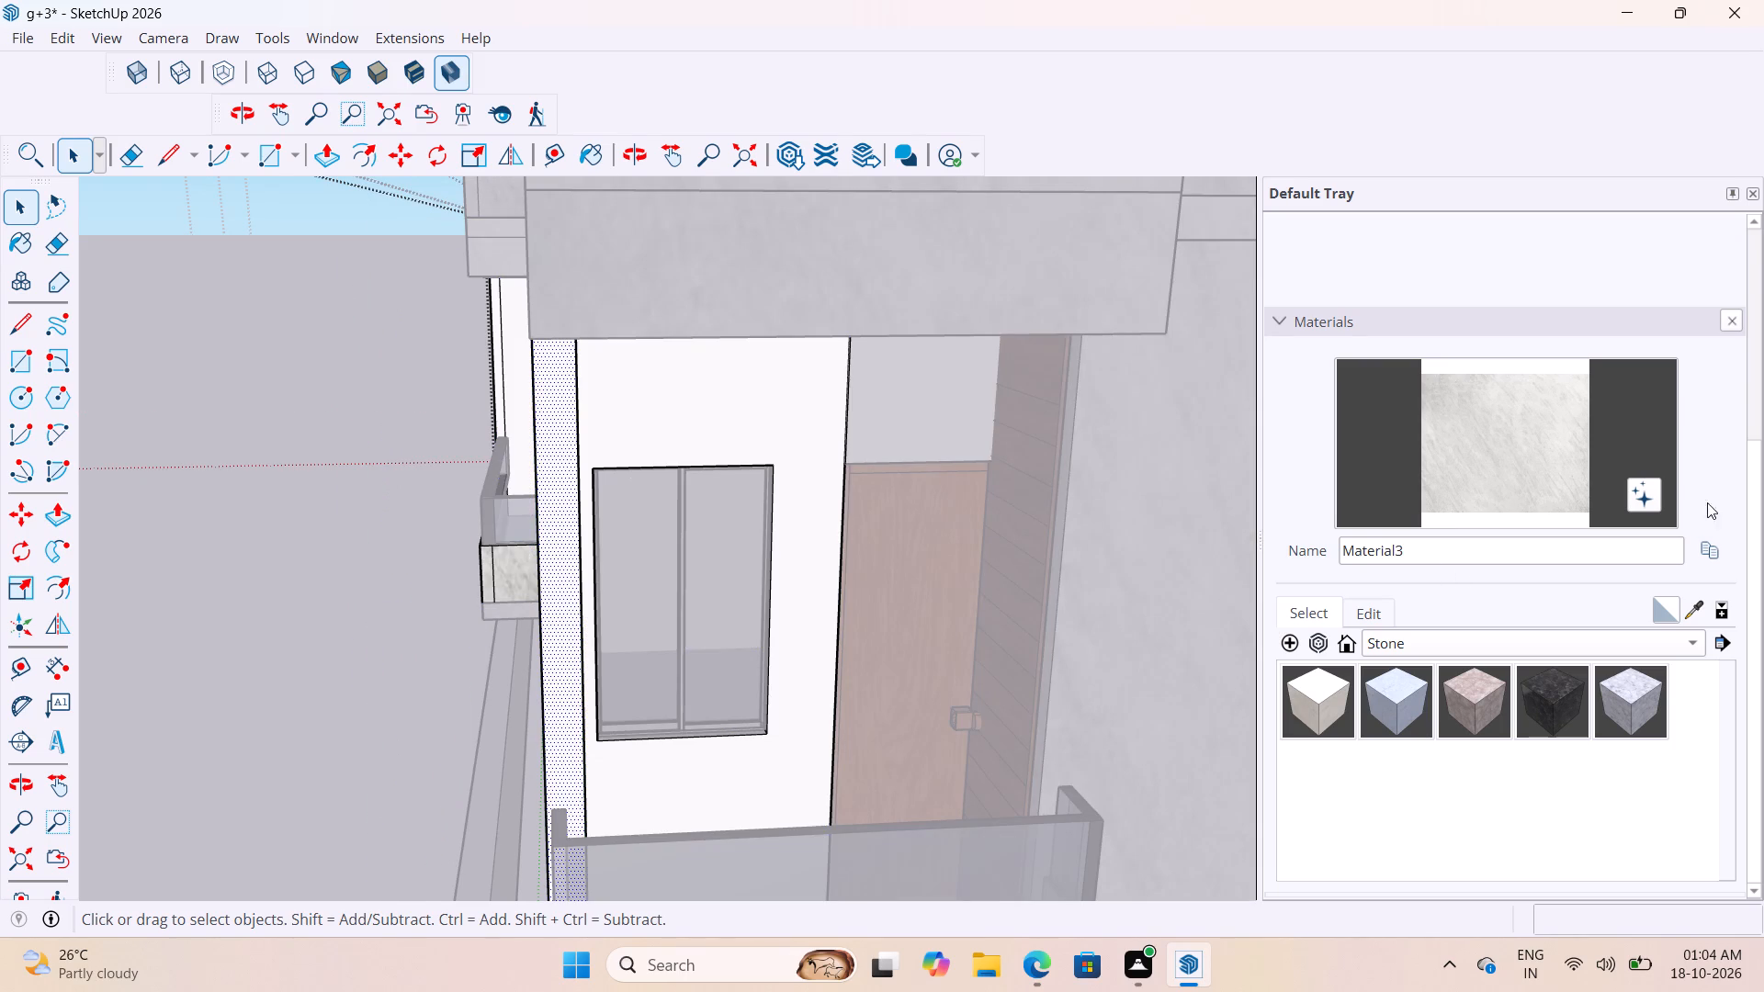
left_click(1508, 447)
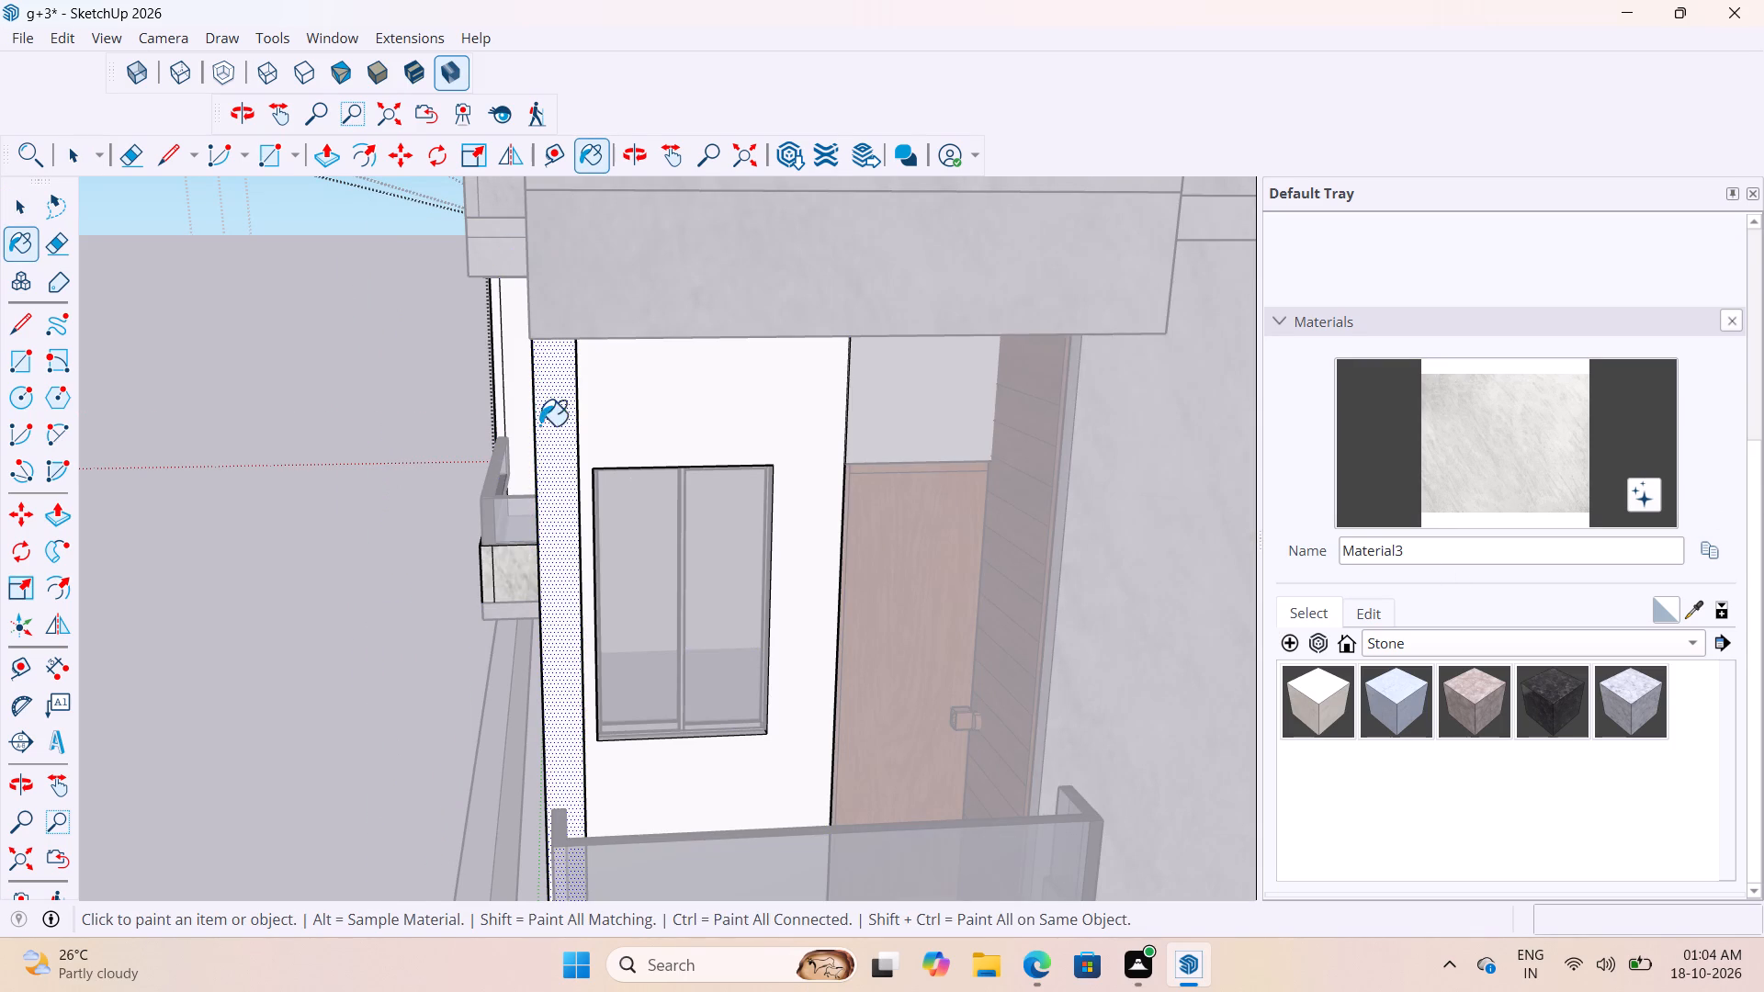
left_click(546, 435)
key("space")
left_click(483, 416)
left_click(410, 427)
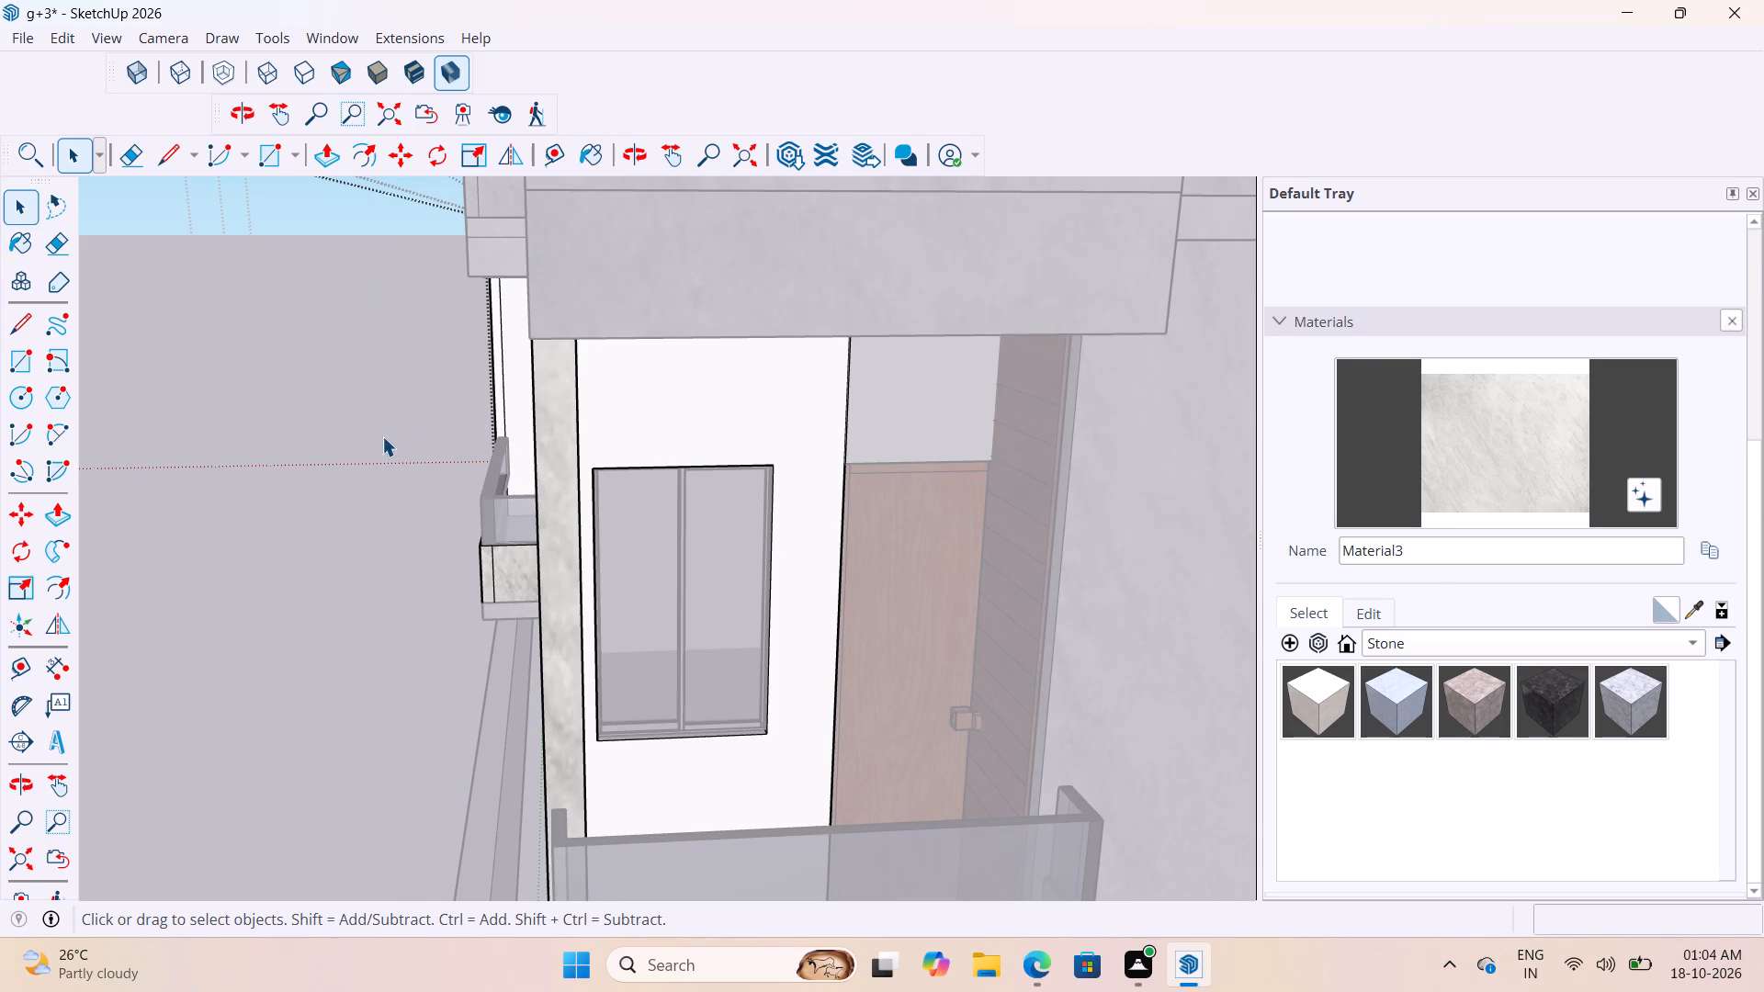
left_click(379, 439)
scroll(359, 477, "up", 1)
scroll(359, 477, "down", 3)
left_click(352, 478)
left_click(297, 486)
scroll(341, 482, "down", 6)
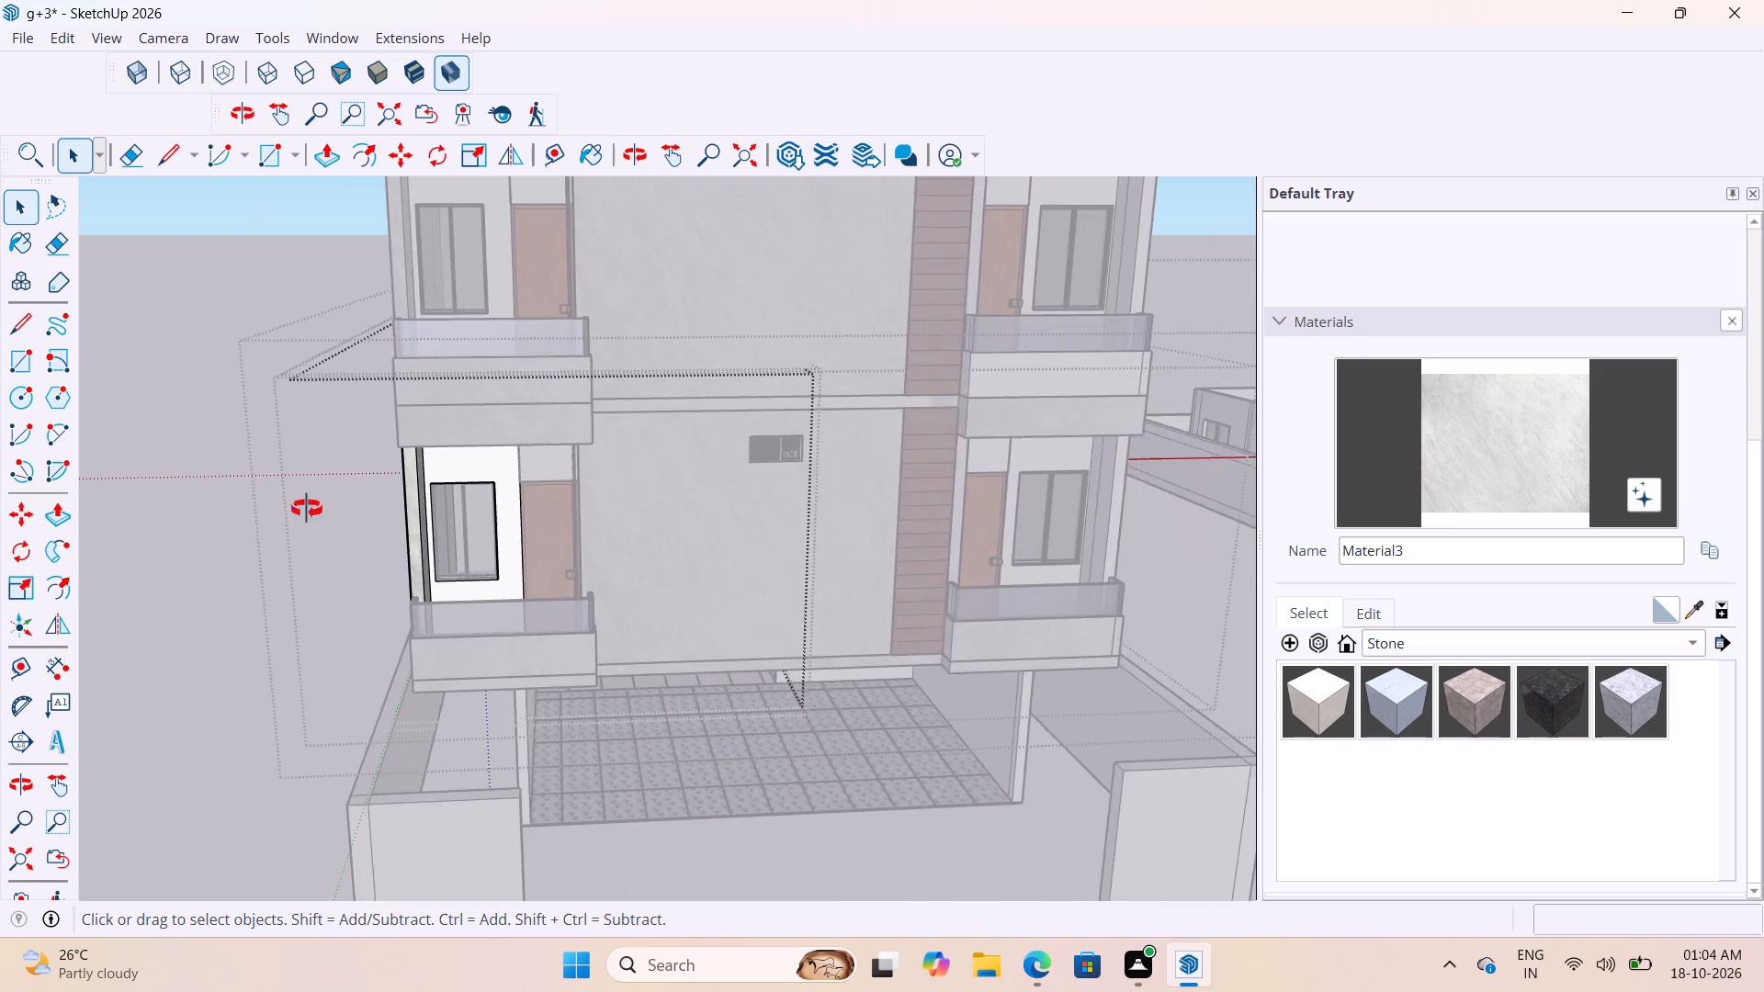
middle_click_drag(307, 509, 414, 501)
double_click(160, 427)
left_click(172, 442)
triple_click(197, 493)
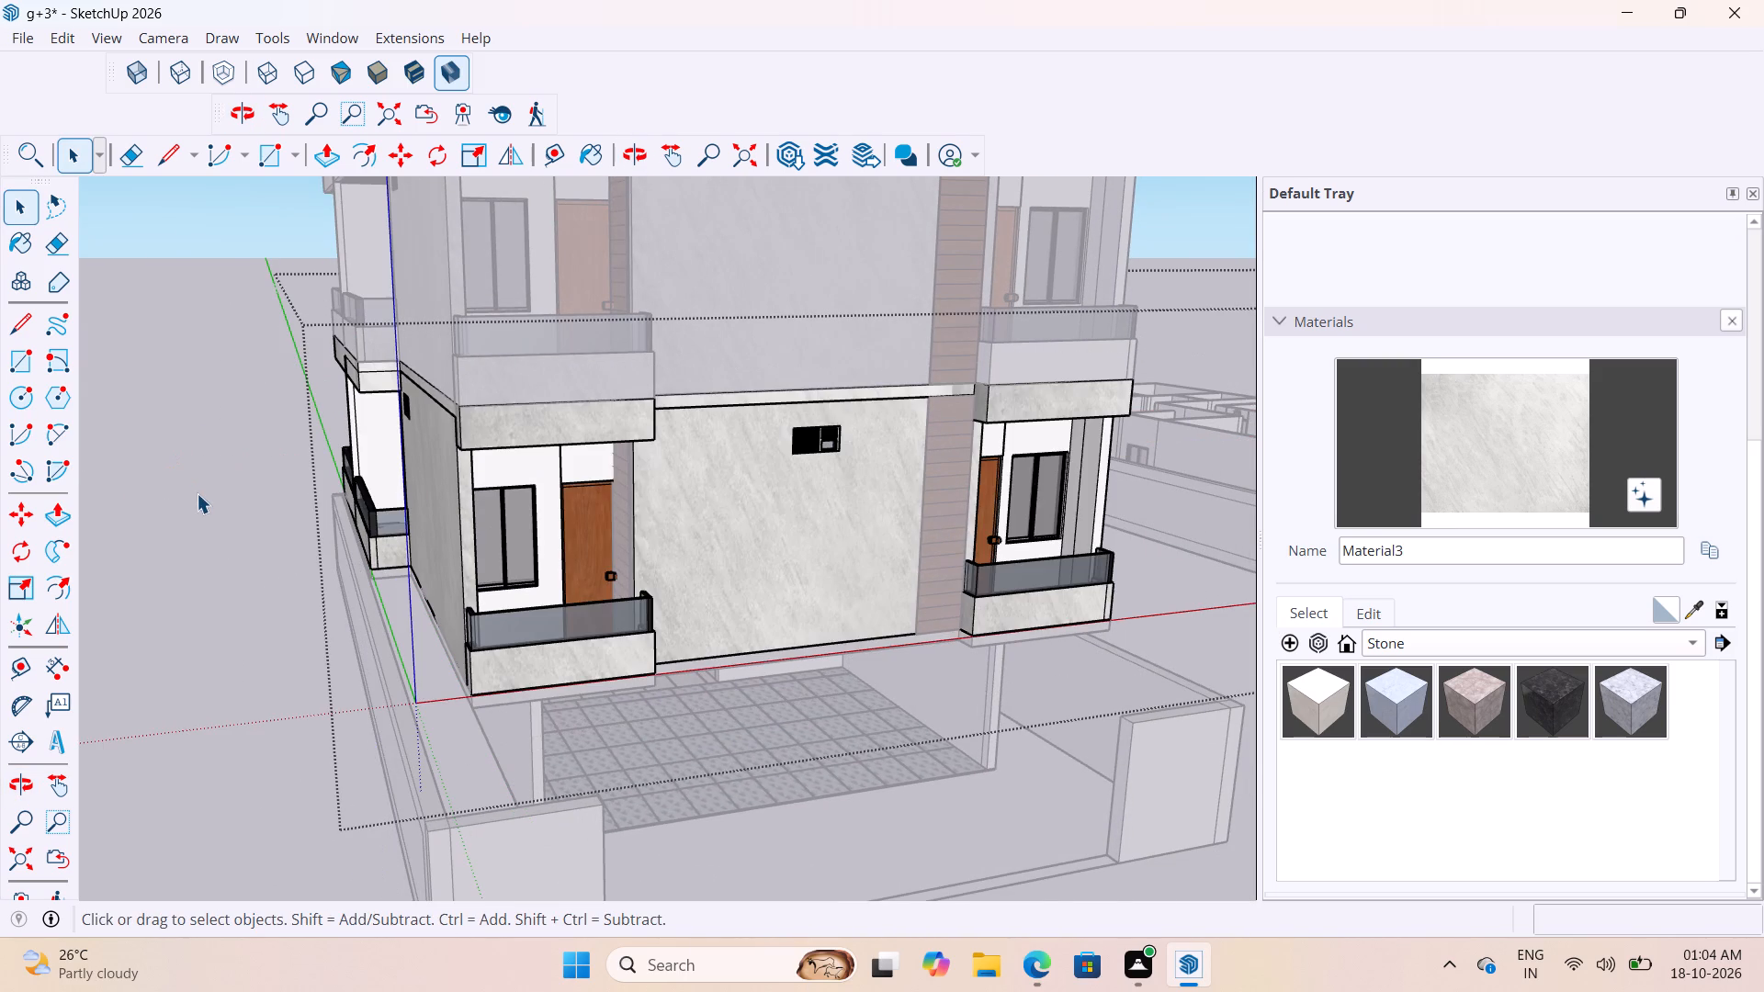
left_click(198, 494)
Examine the front and side facades from several angles to check which balcony walls still lack a finish.
scroll(209, 565, "down", 4)
middle_click_drag(401, 467, 610, 497)
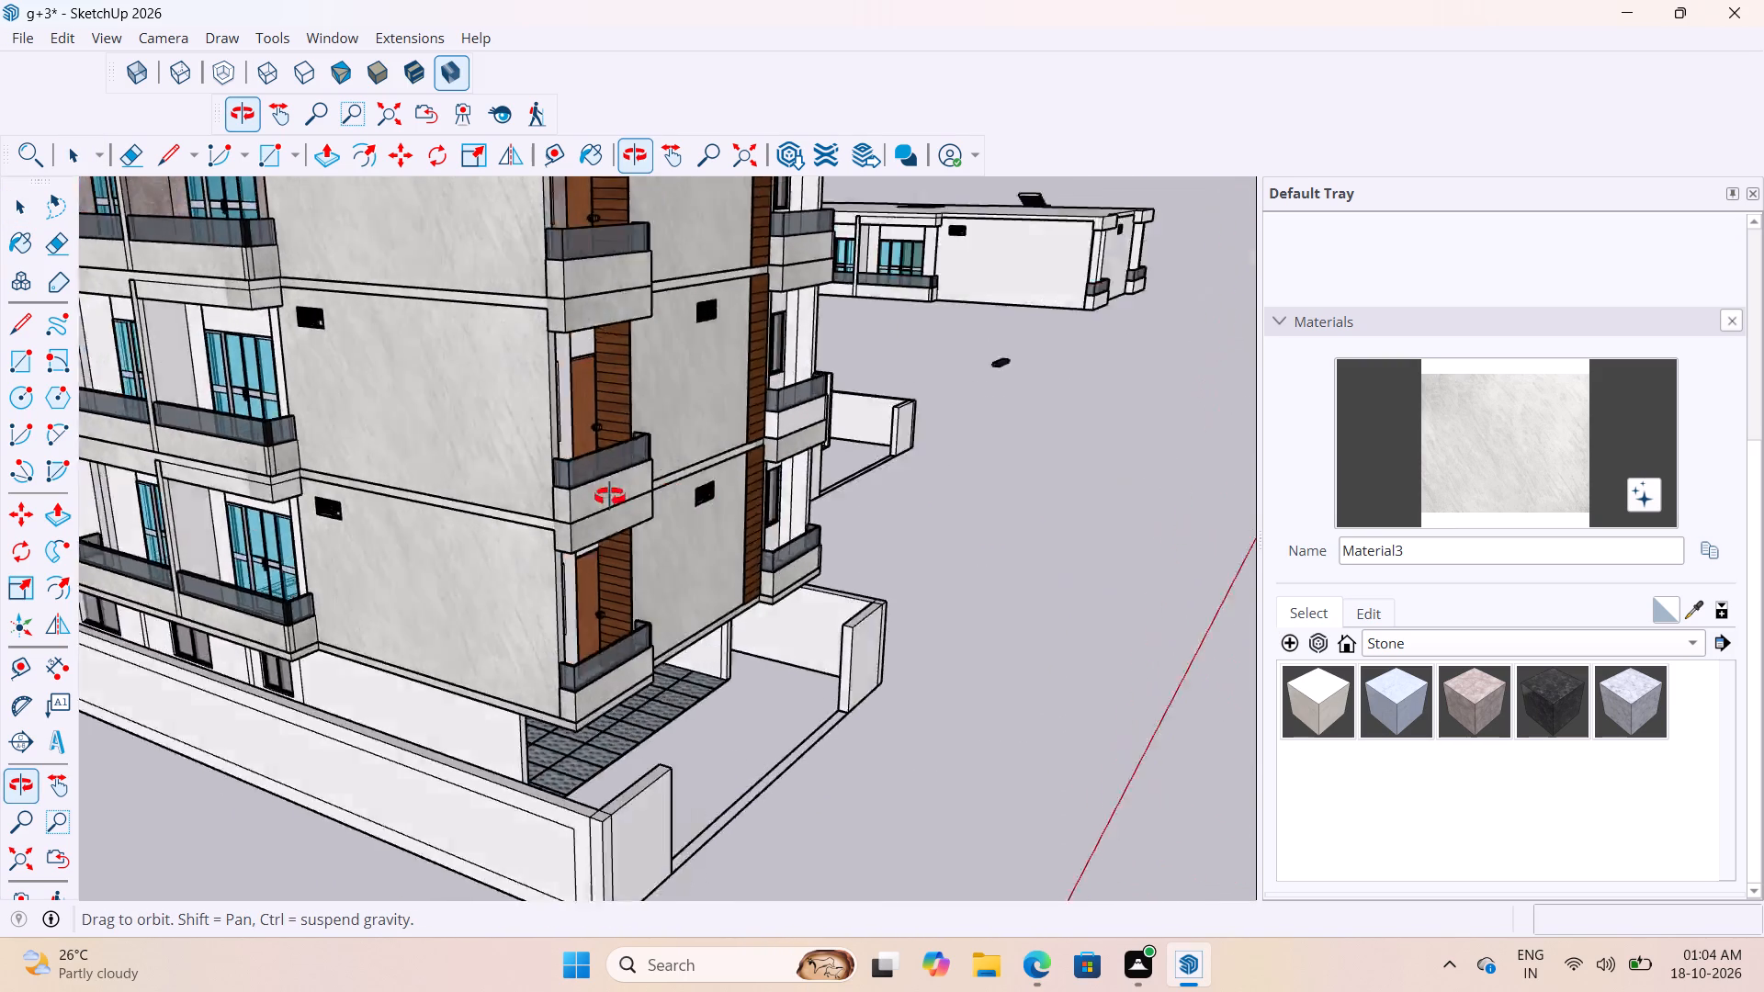
middle_click_drag(610, 497, 154, 506)
scroll(464, 692, "down", 3)
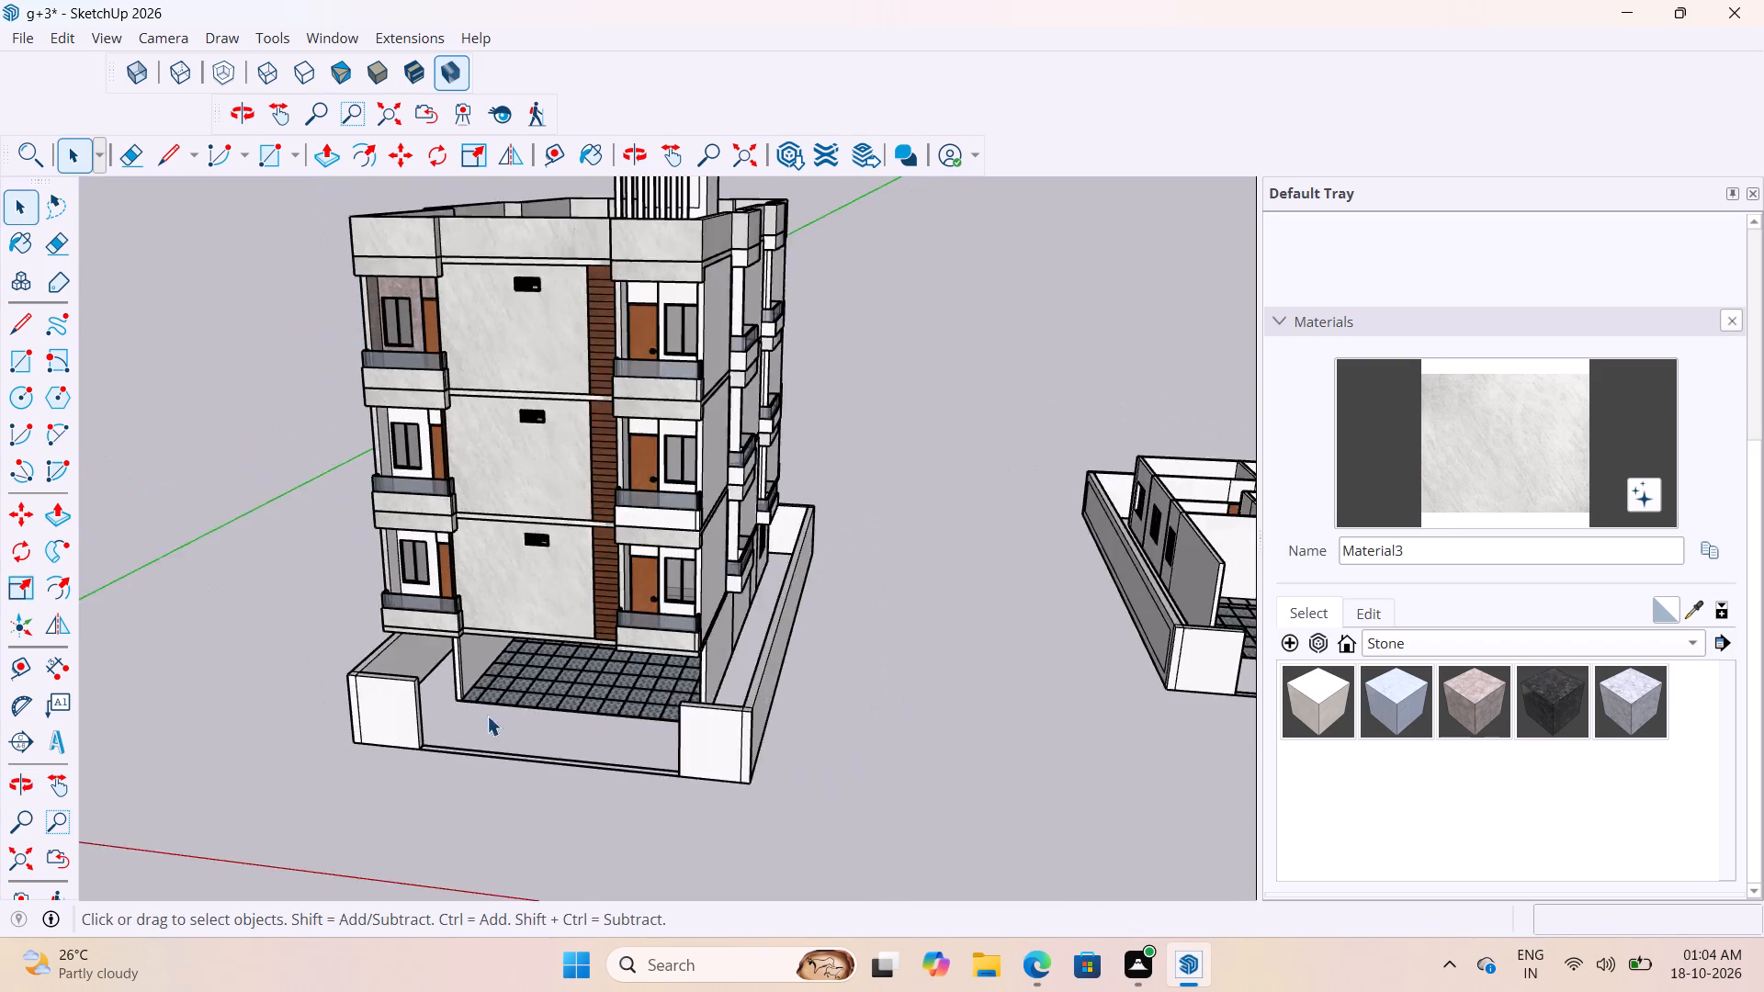
scroll(487, 716, "down", 6)
middle_click_drag(326, 425, 528, 325)
scroll(506, 394, "up", 13)
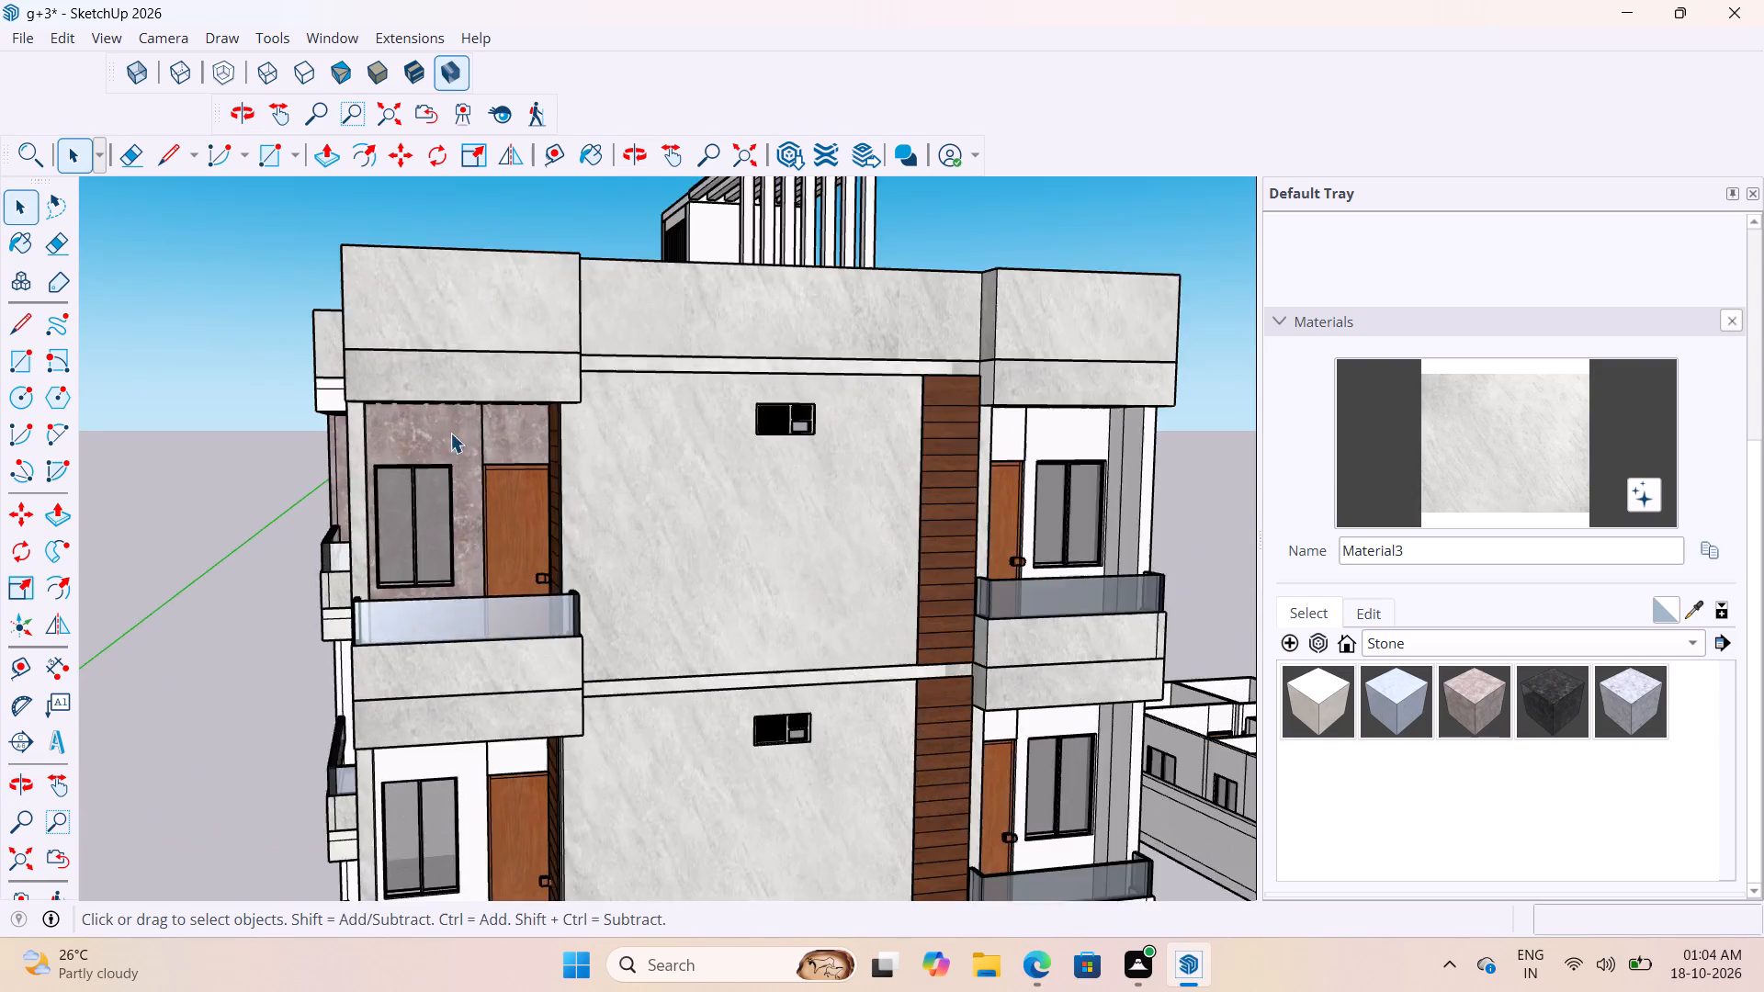
scroll(451, 411, "down", 6)
middle_click_drag(499, 487, 588, 463)
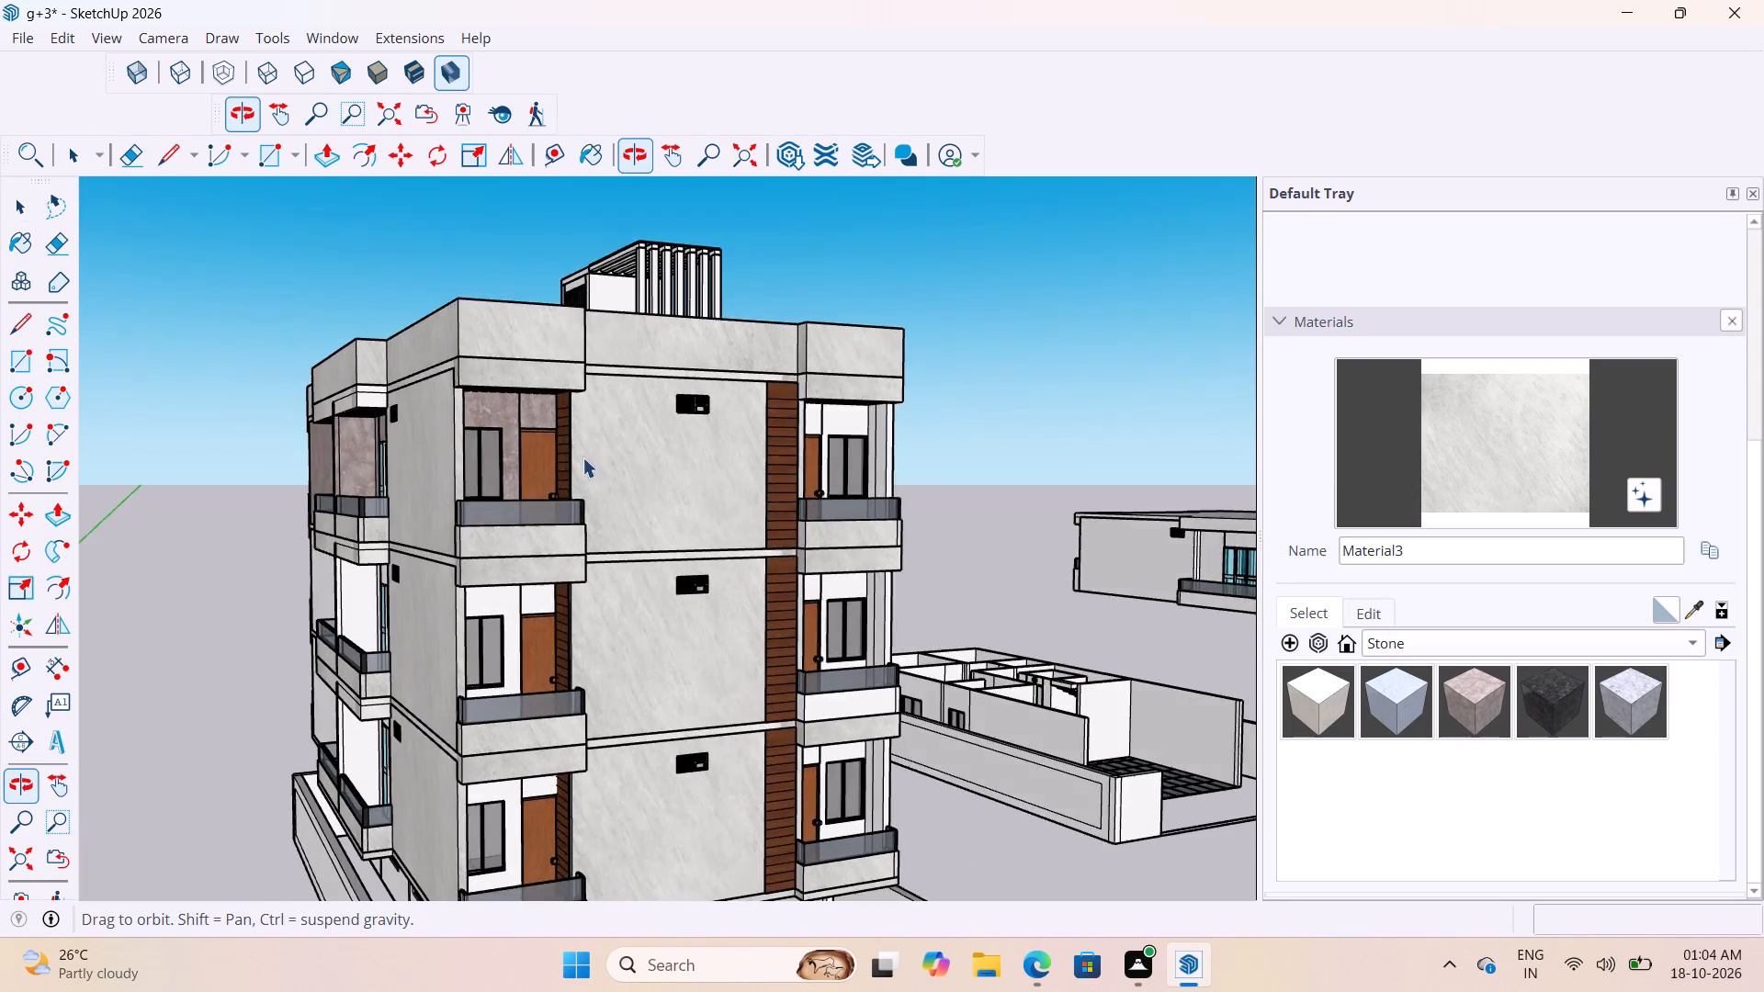
scroll(488, 377, "up", 3)
Pick the Marble_06_1K stone as the paint material for the top floor's front corner balcony beside the wood cladding.
left_click(1452, 714)
scroll(914, 600, "up", 5)
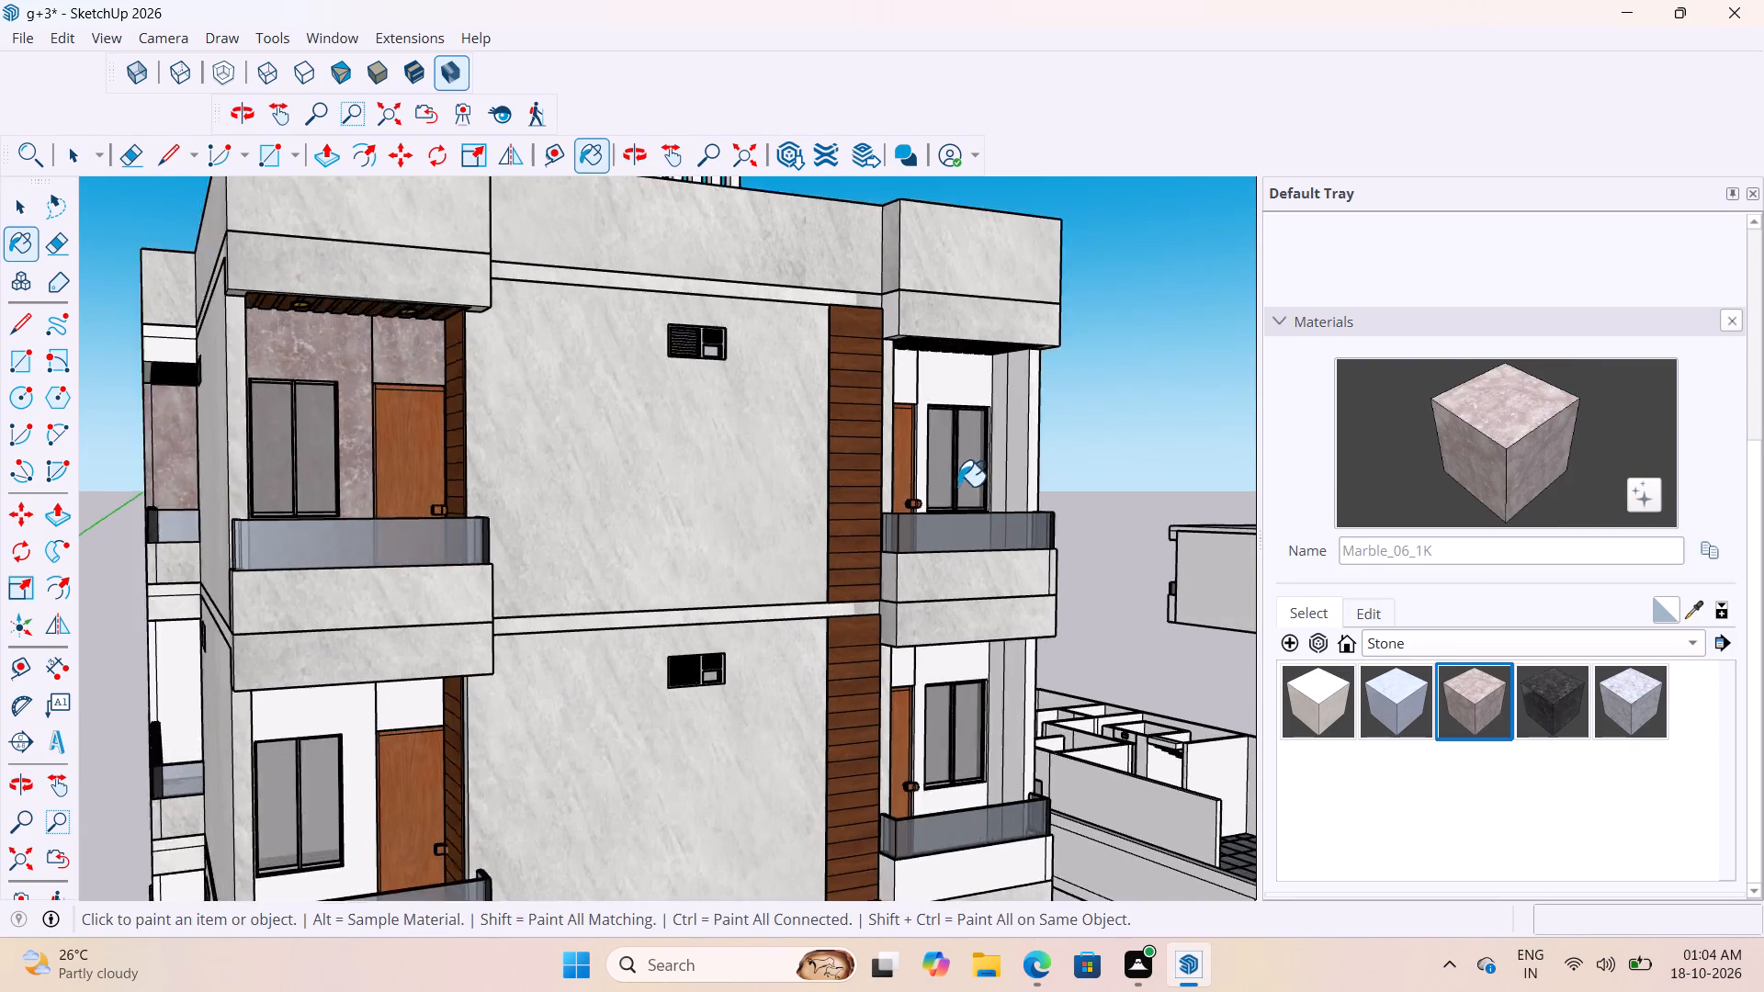
middle_click_drag(766, 473, 401, 490)
scroll(709, 318, "up", 6)
key("space")
double_click(718, 368)
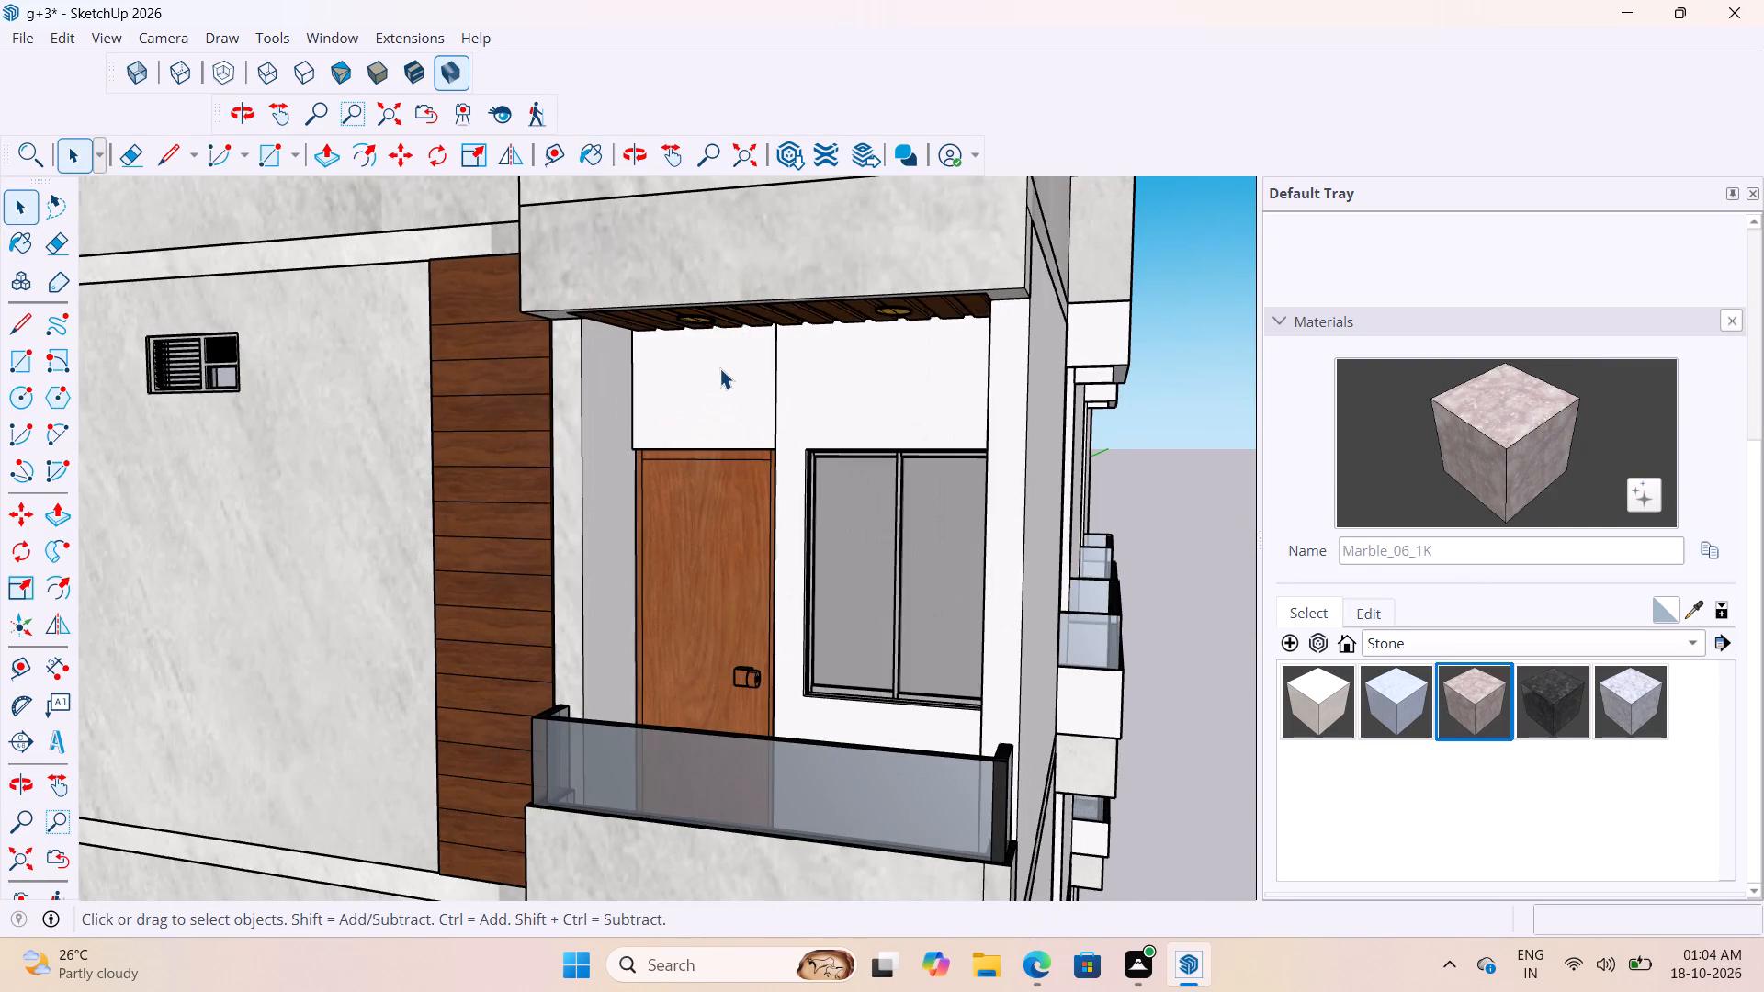
scroll(720, 369, "down", 5)
left_click(1225, 547)
left_click(1219, 547)
Examine the balconies on all floors around the wood-clad front corner and the adjoining side facade.
scroll(1220, 498, "down", 6)
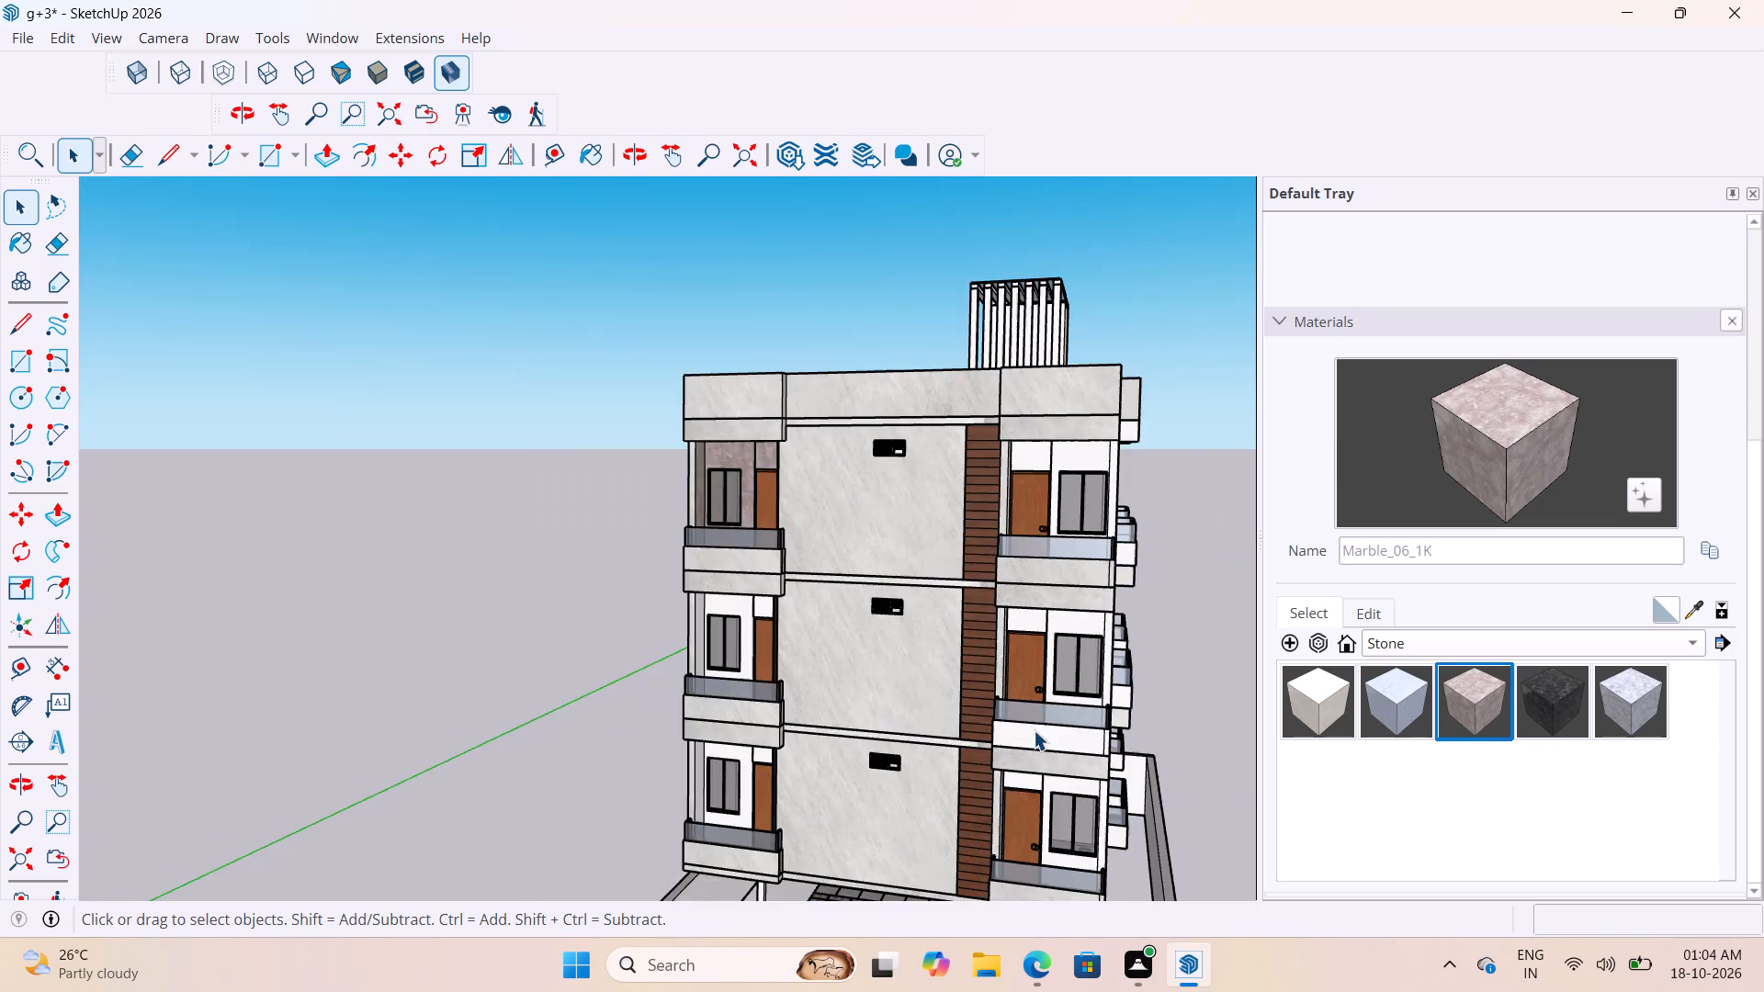
scroll(1069, 598, "down", 5)
scroll(1077, 607, "up", 18)
scroll(979, 408, "down", 6)
middle_click_drag(940, 677, 917, 591)
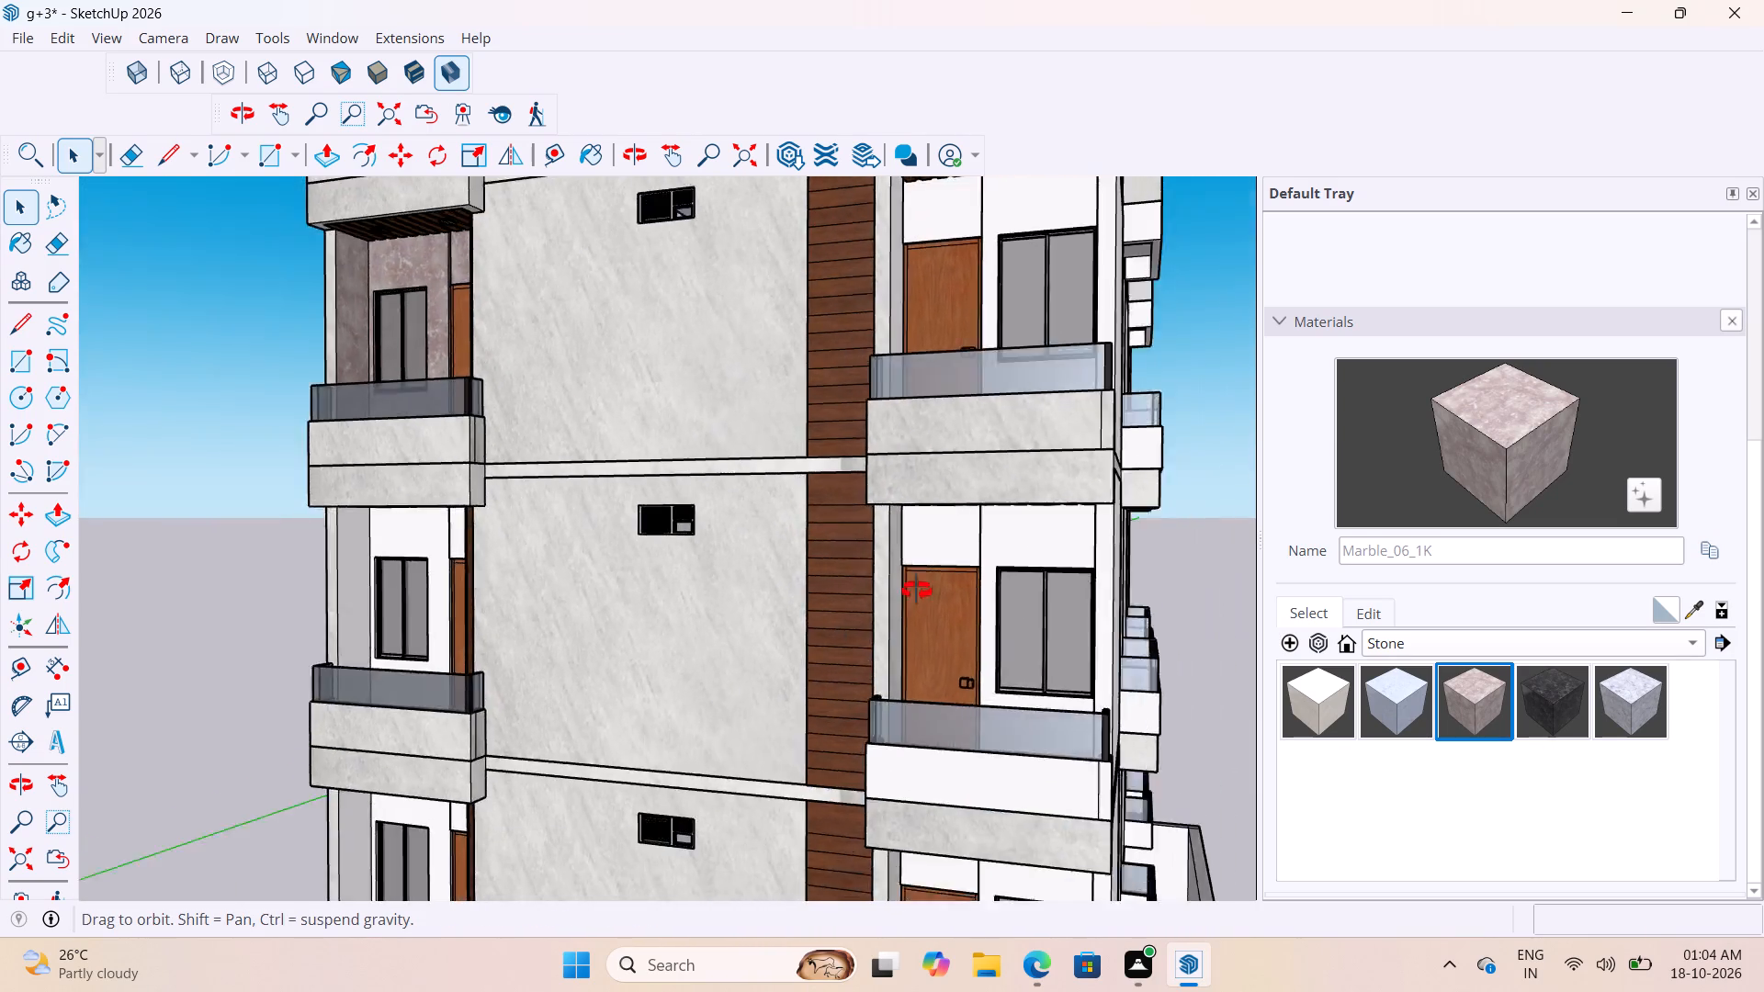
middle_click_drag(917, 591, 798, 601)
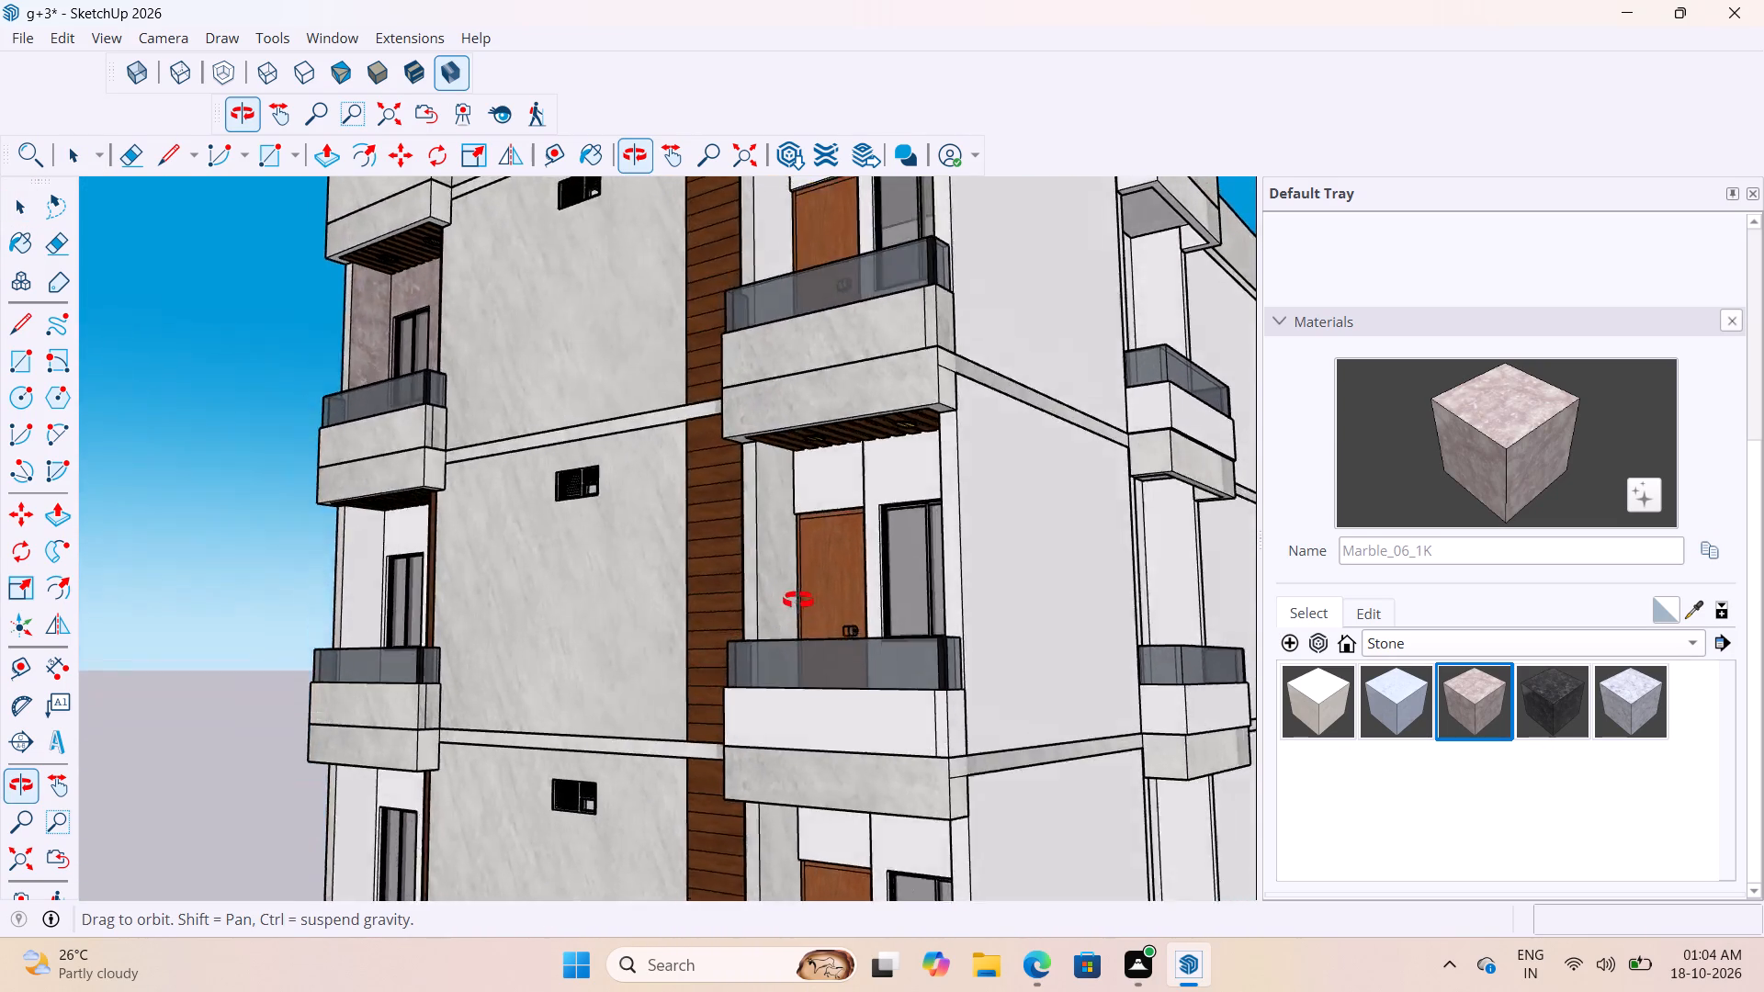
middle_click_drag(798, 601, 1010, 751)
scroll(1045, 336, "up", 3)
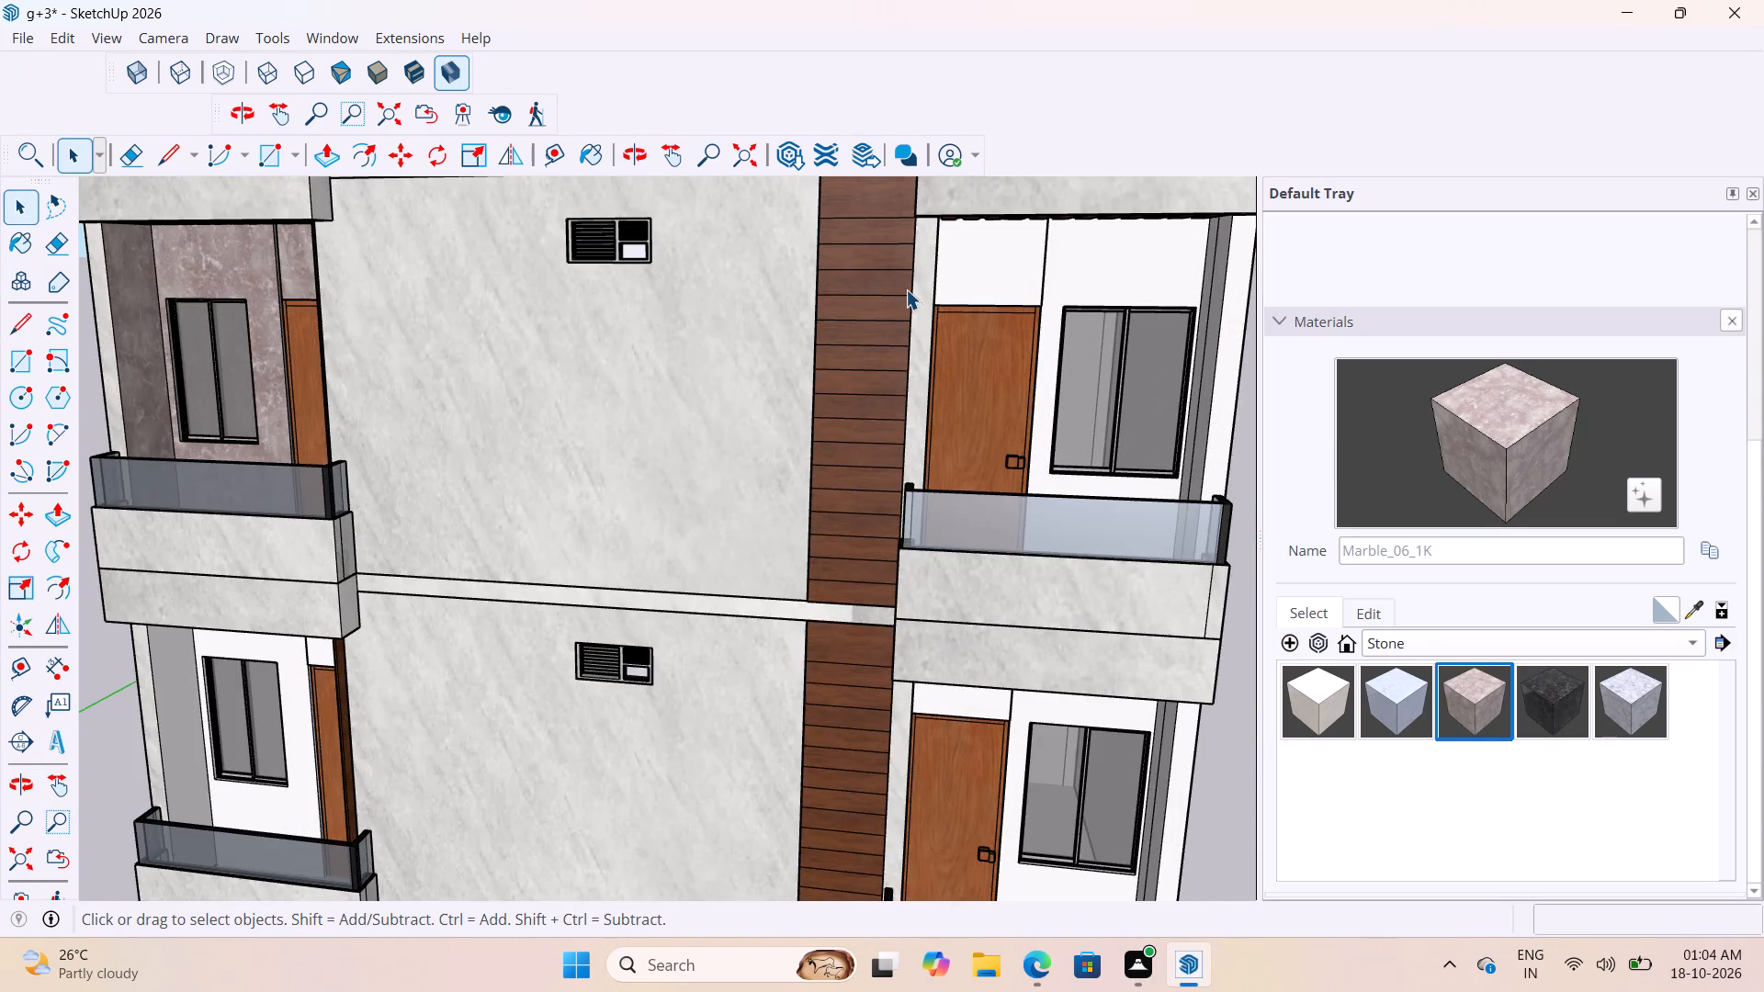
scroll(906, 289, "up", 1)
middle_click_drag(900, 287, 662, 290)
scroll(662, 292, "down", 10)
scroll(828, 352, "down", 3)
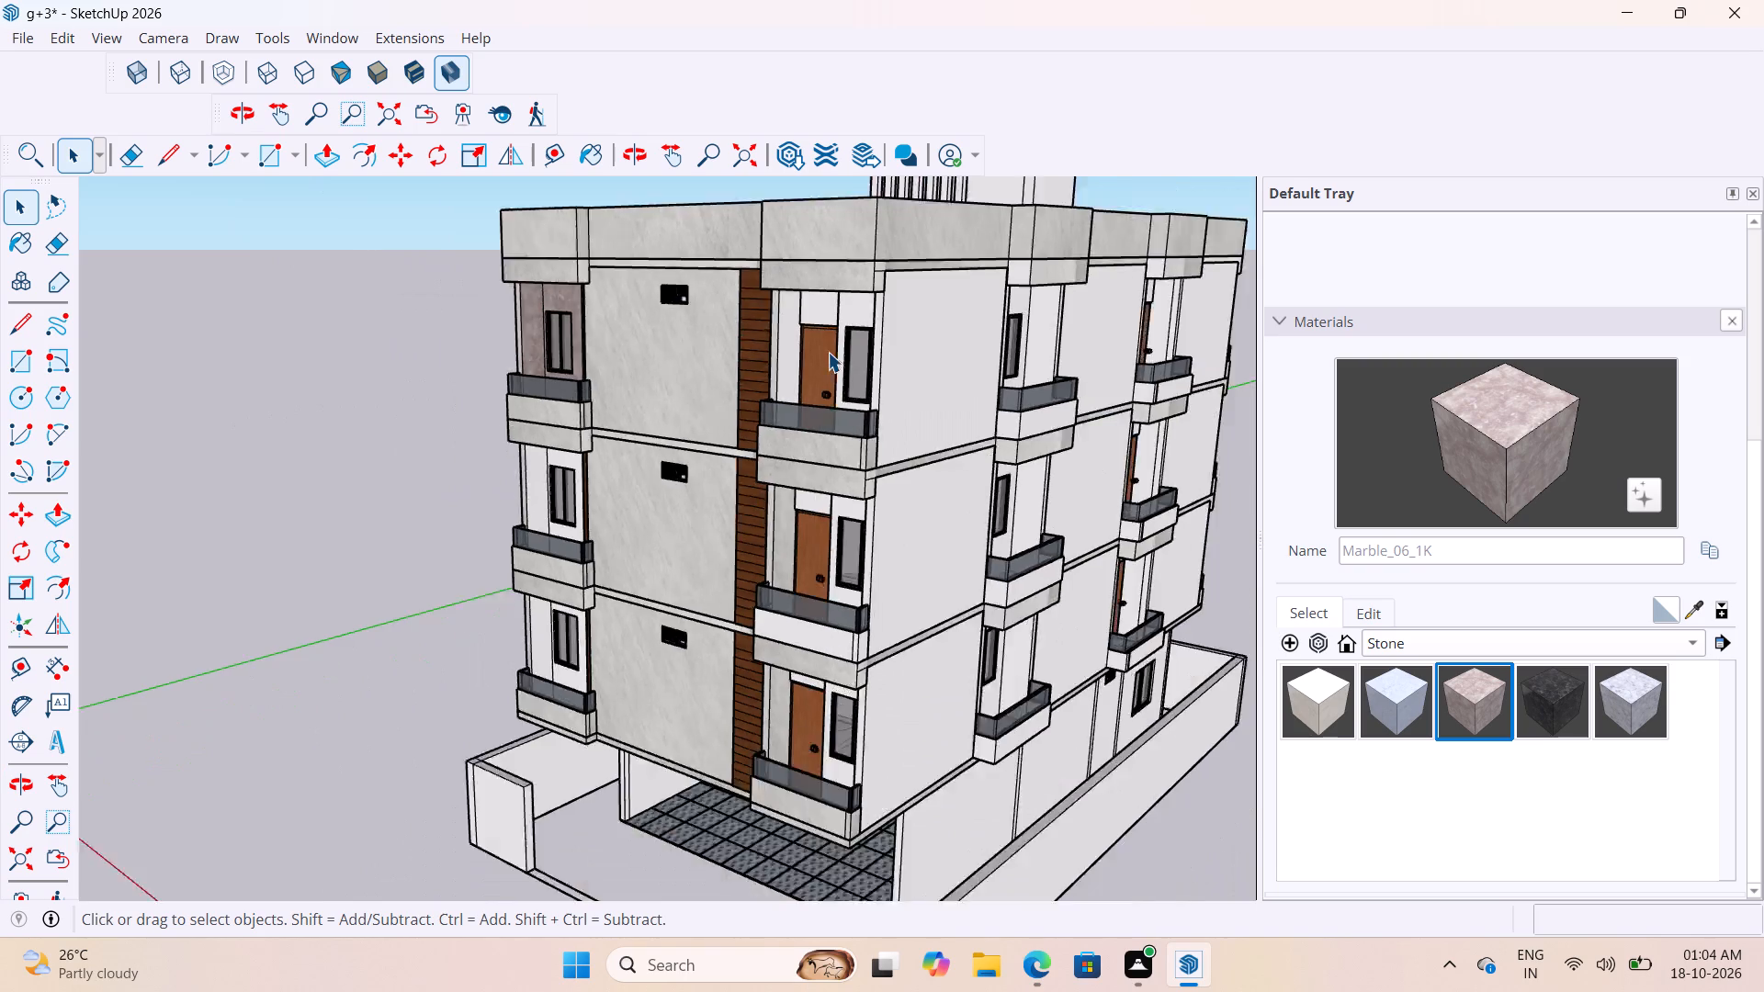
scroll(828, 352, "down", 3)
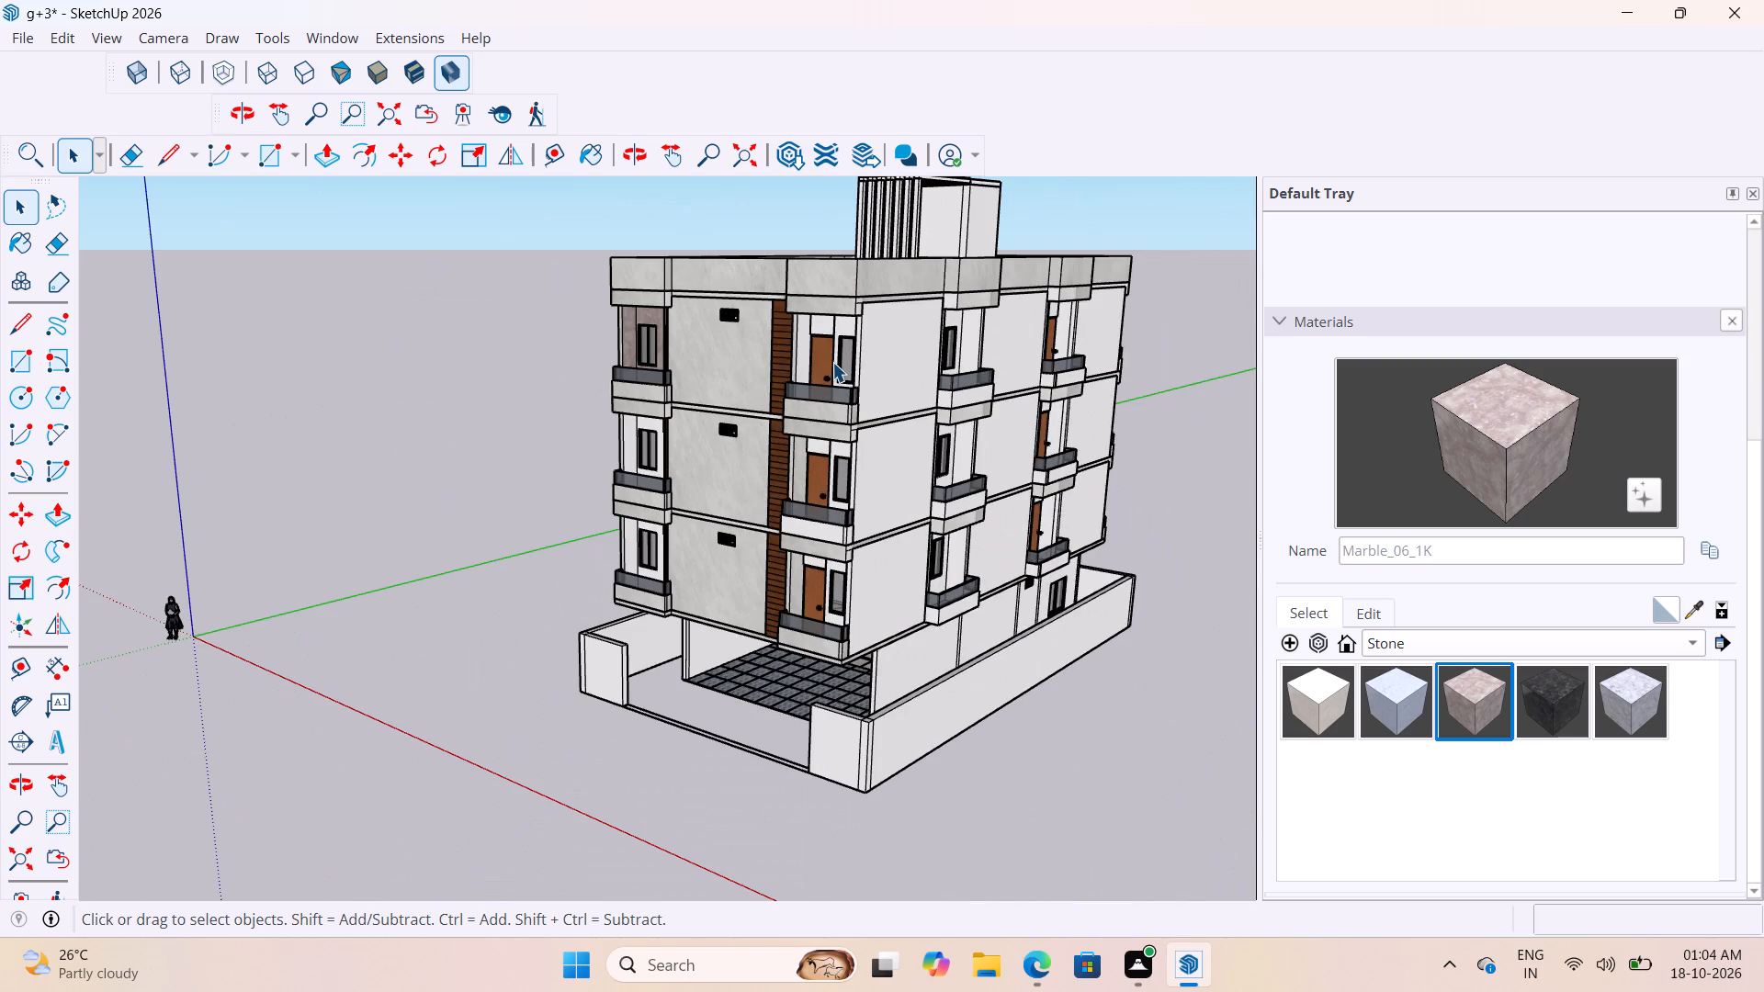
scroll(840, 354, "up", 6)
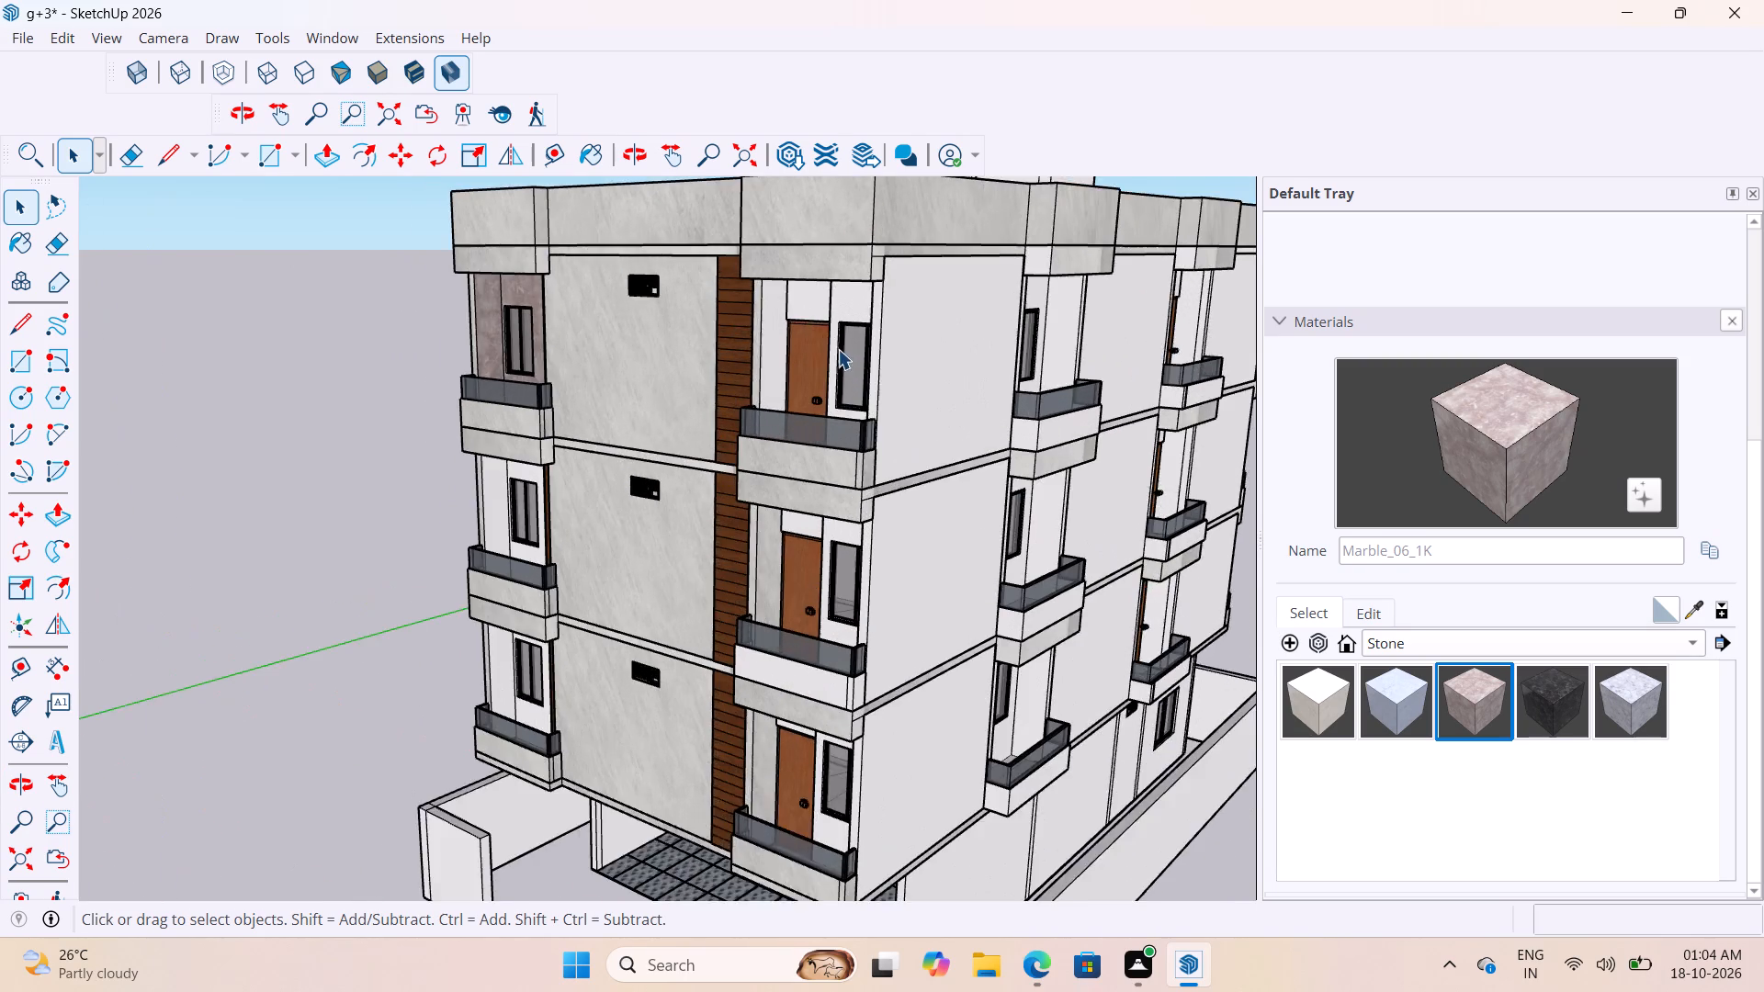
scroll(838, 349, "up", 1)
middle_click_drag(838, 349, 892, 323)
scroll(326, 303, "up", 3)
scroll(537, 331, "down", 9)
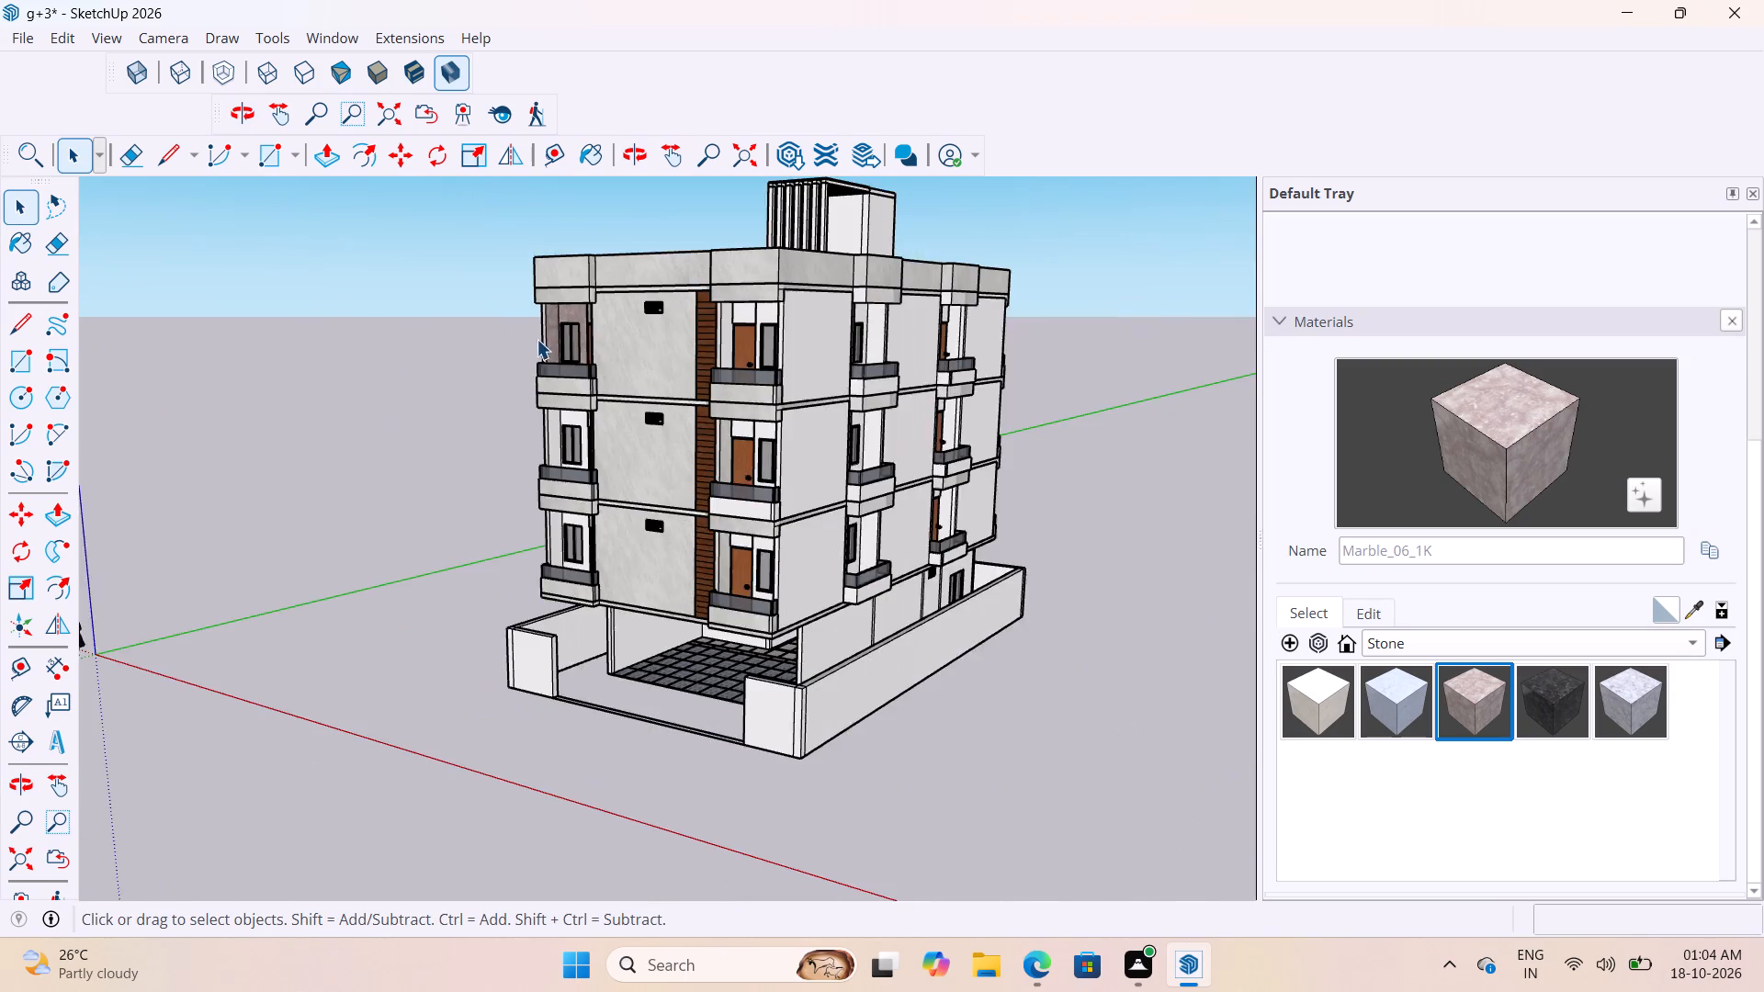
middle_click_drag(536, 343, 684, 372)
Examine the stone finish on the top floor's front balcony walls up close, opening and leaving the floor's group.
scroll(684, 378, "up", 3)
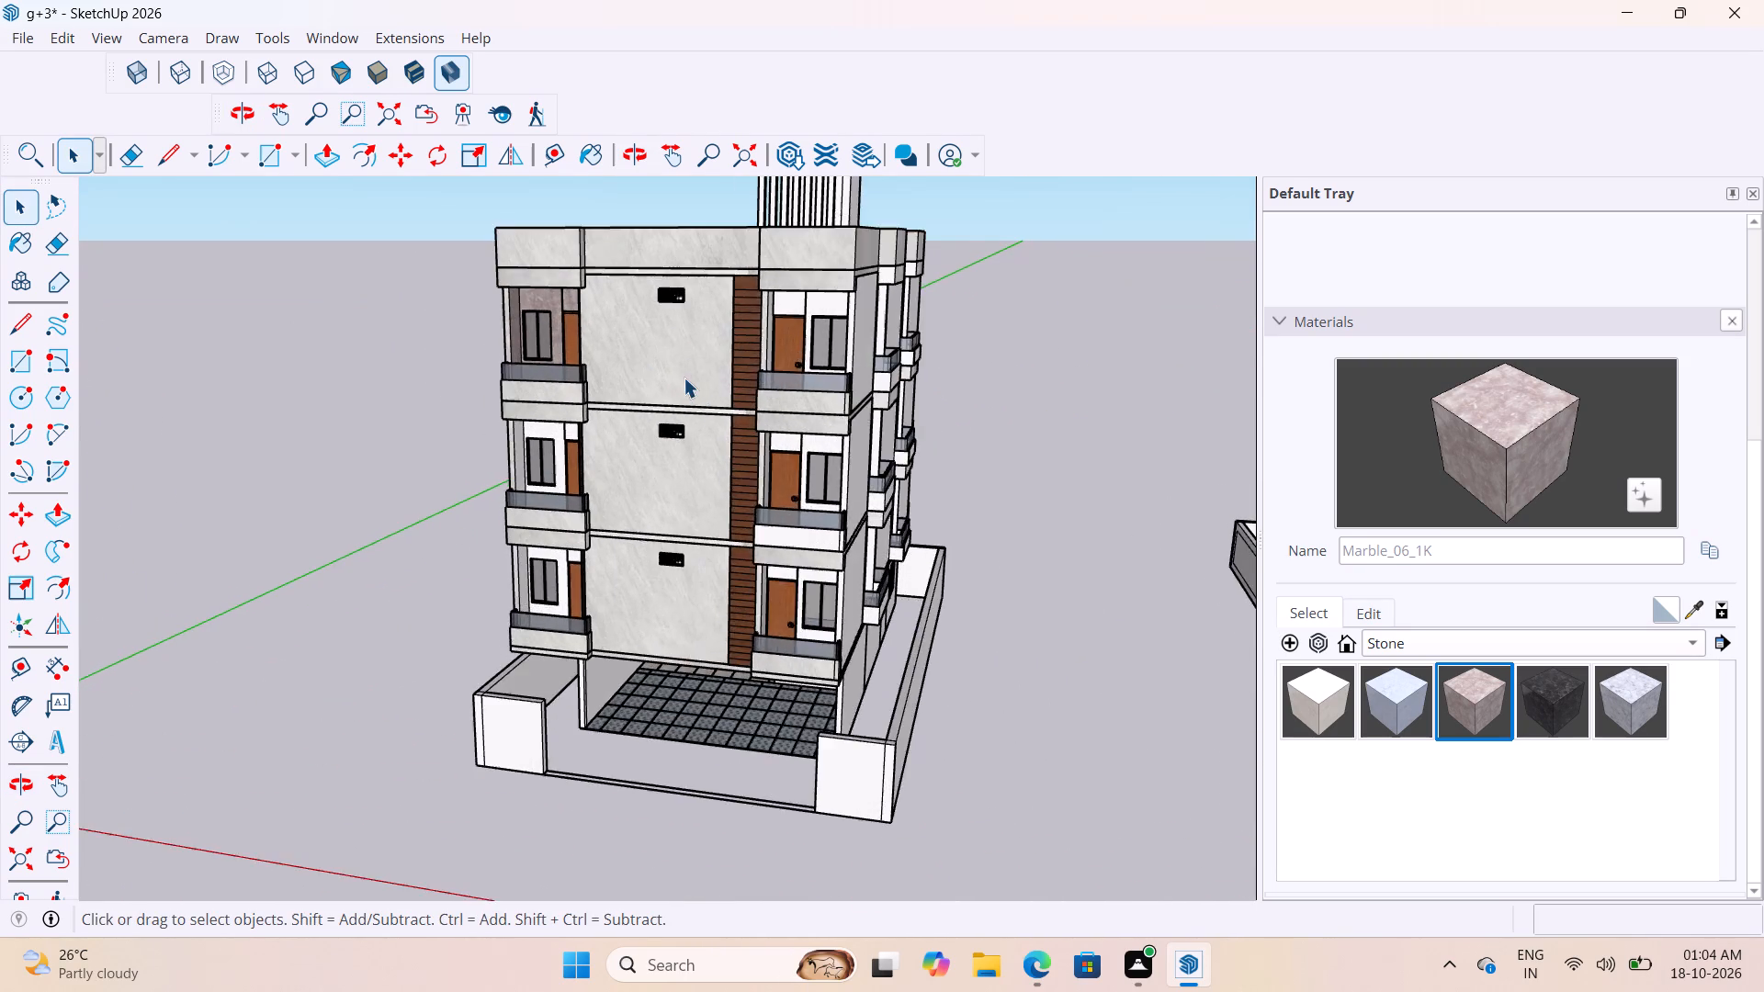
scroll(684, 378, "up", 16)
middle_click_drag(516, 247, 651, 170)
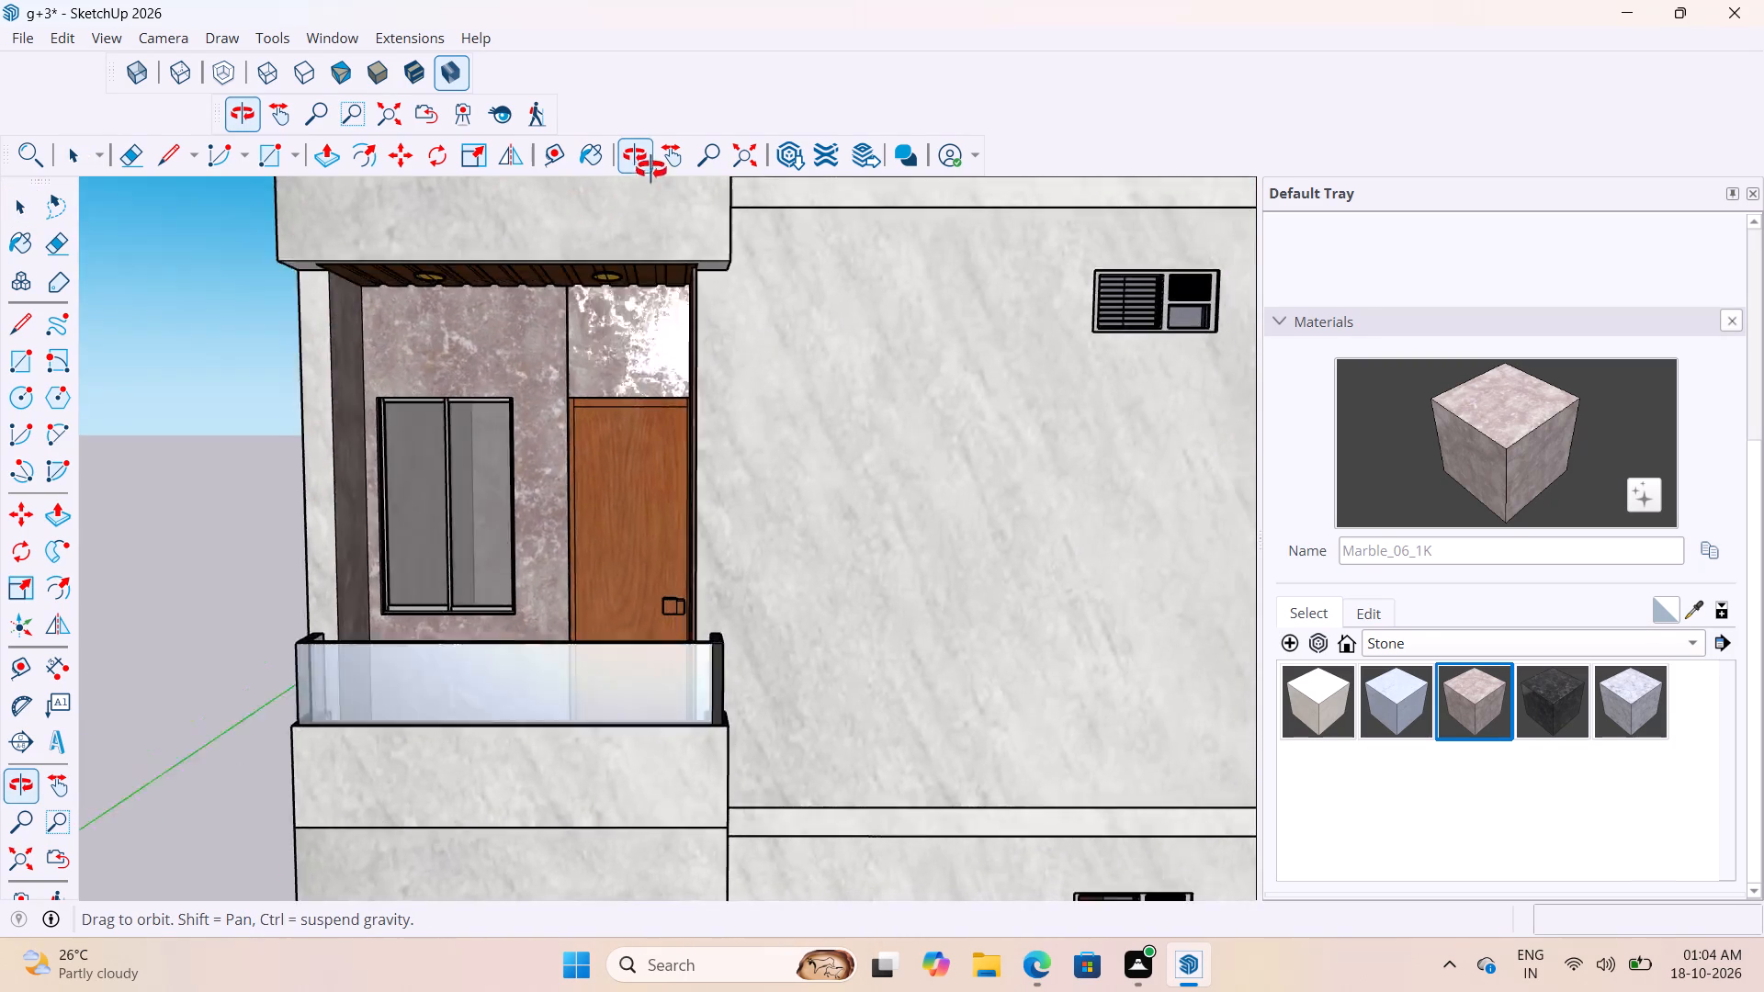
middle_click_drag(651, 170, 695, 128)
scroll(506, 363, "up", 6)
scroll(506, 363, "down", 4)
scroll(506, 362, "up", 5)
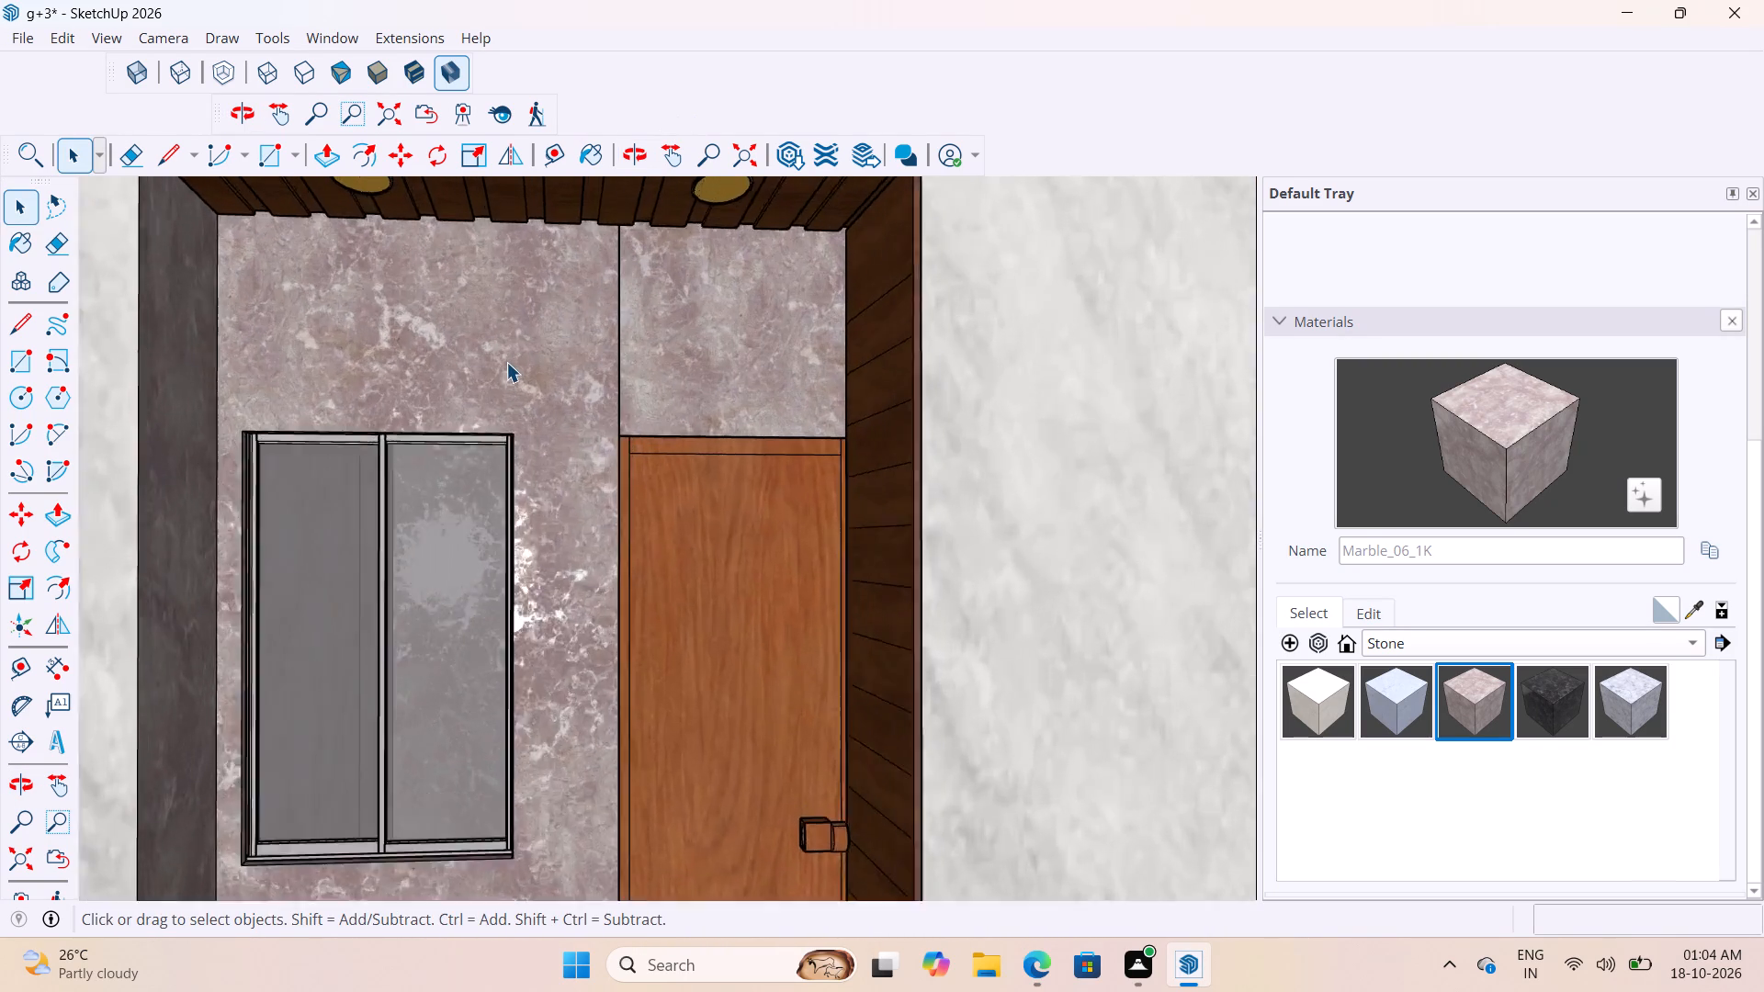
scroll(506, 362, "up", 4)
double_click(506, 362)
scroll(507, 360, "up", 1)
scroll(508, 364, "down", 16)
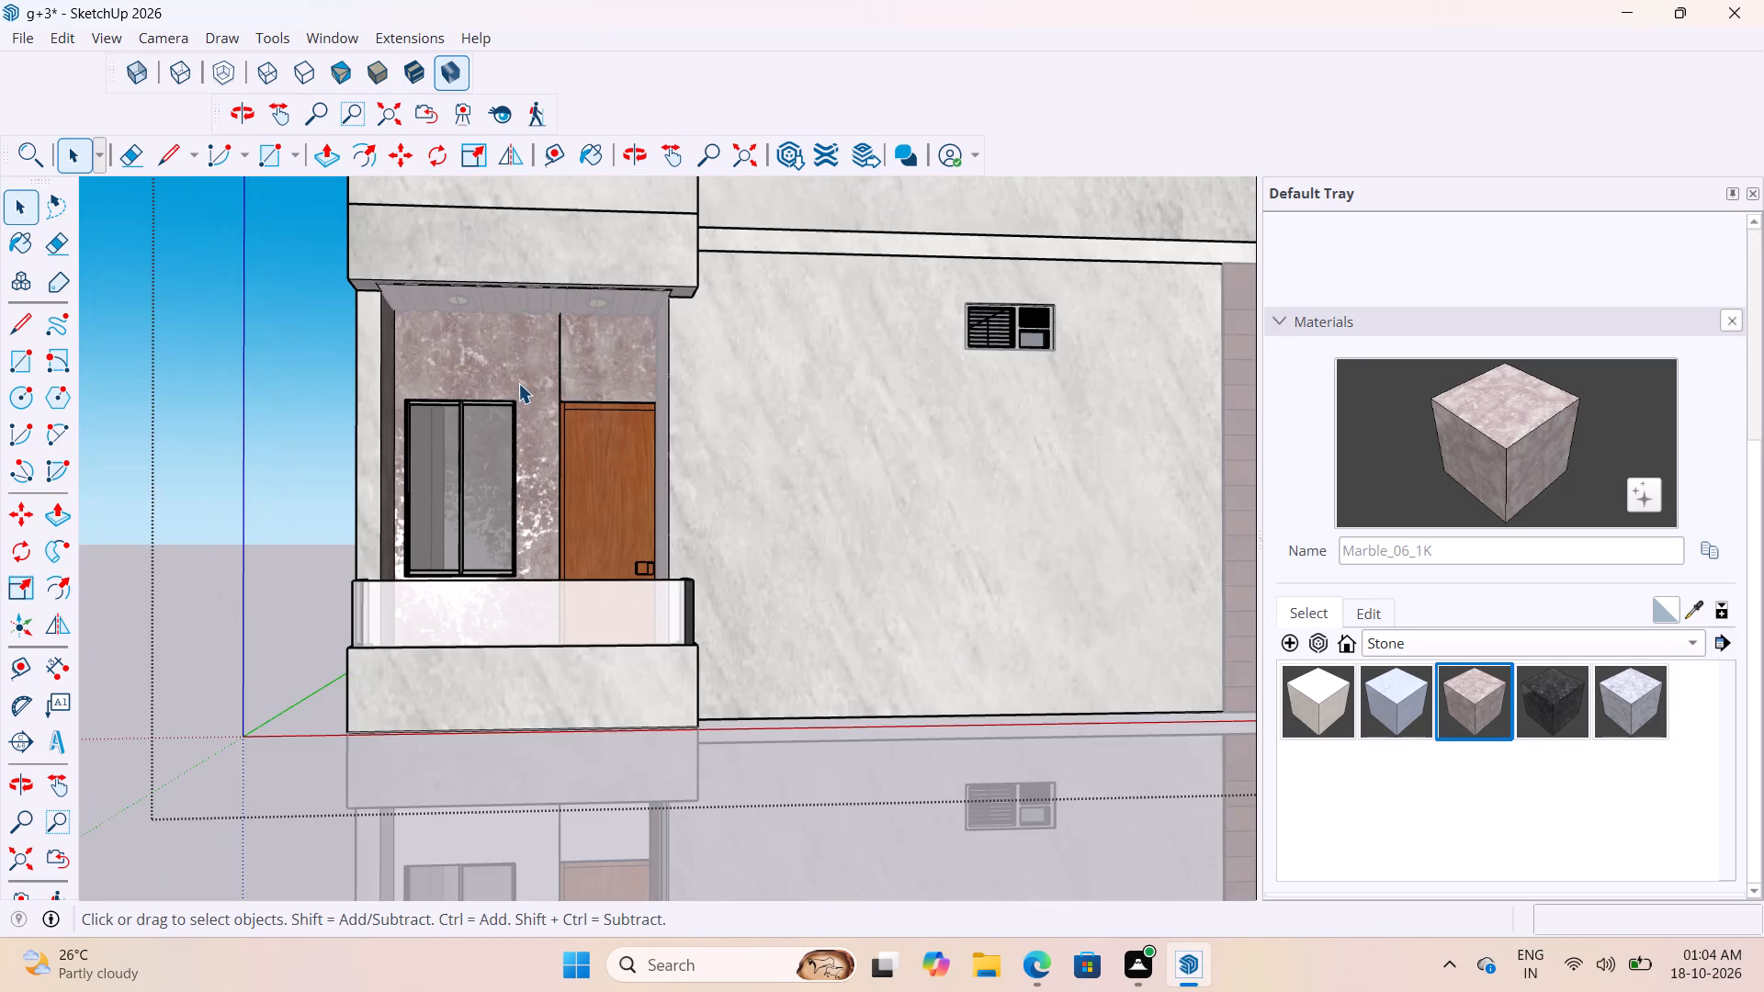
scroll(518, 380, "down", 6)
scroll(517, 387, "up", 5)
middle_click_drag(514, 383, 450, 387)
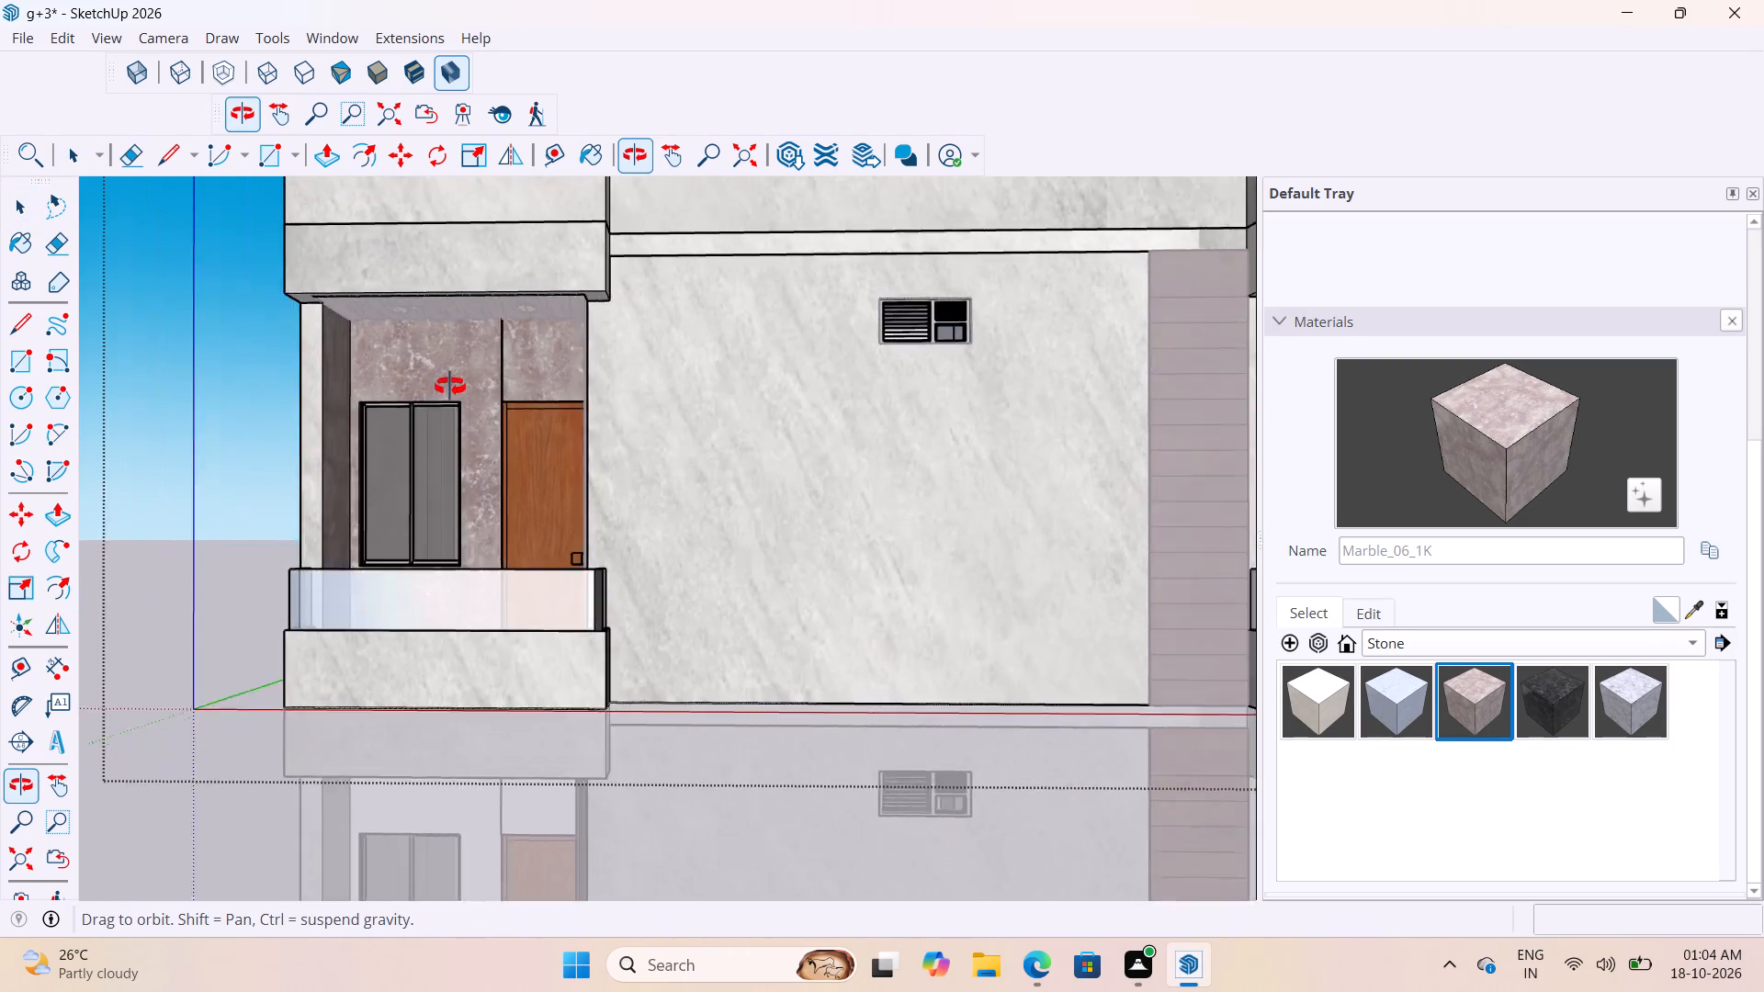
middle_click_drag(450, 387, 508, 490)
scroll(276, 457, "down", 4)
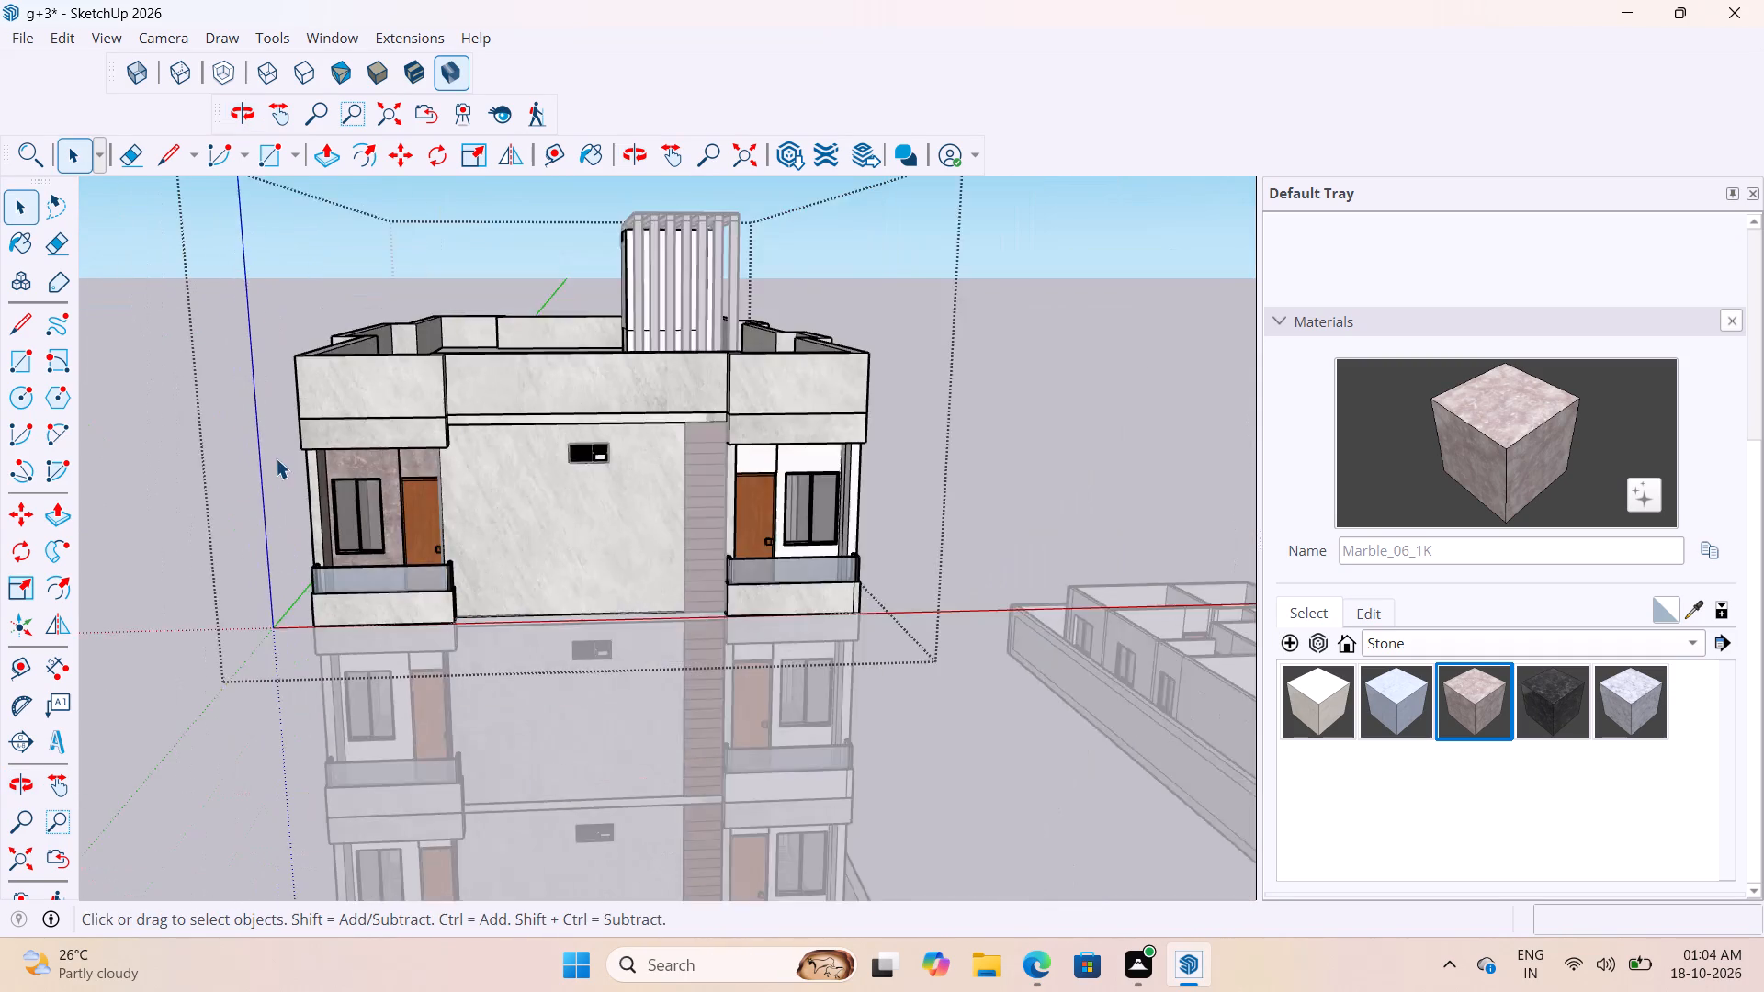
scroll(276, 458, "down", 8)
left_click(955, 394)
Examine the corner balconies beside the wood cladding up close on every floor, with the Marble_06_1K stone picked for painting.
scroll(683, 492, "up", 8)
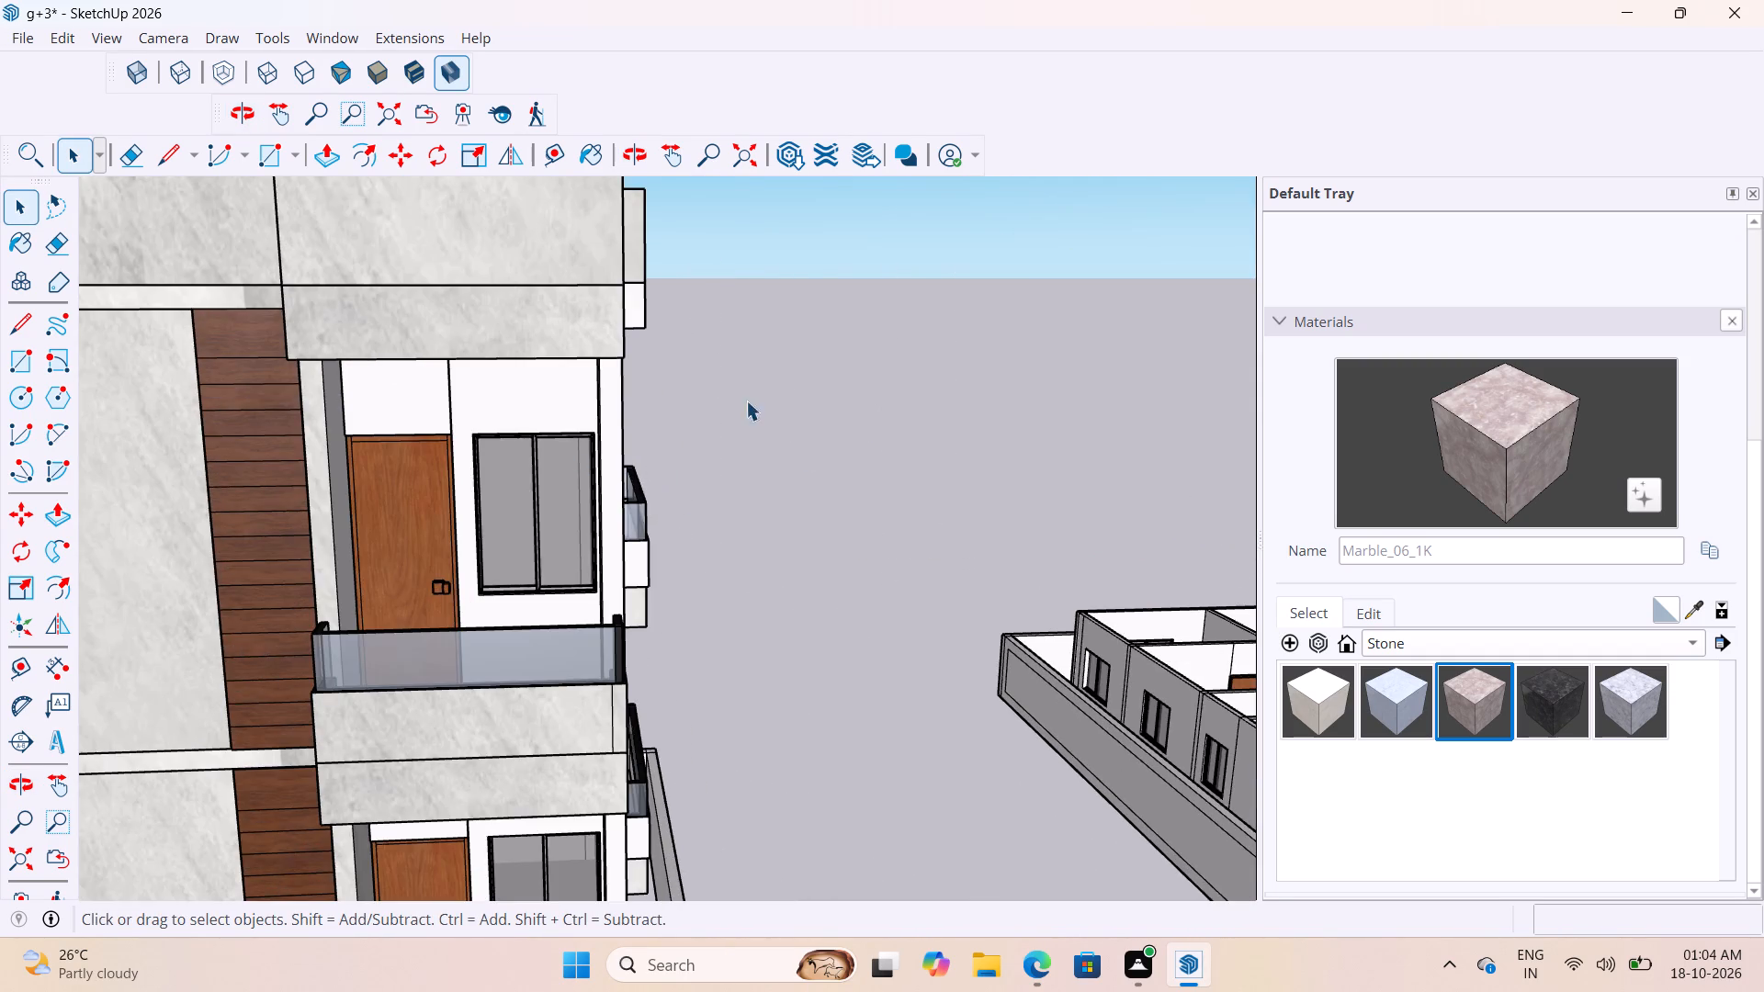
scroll(772, 392, "down", 5)
scroll(968, 420, "up", 3)
double_click(1494, 427)
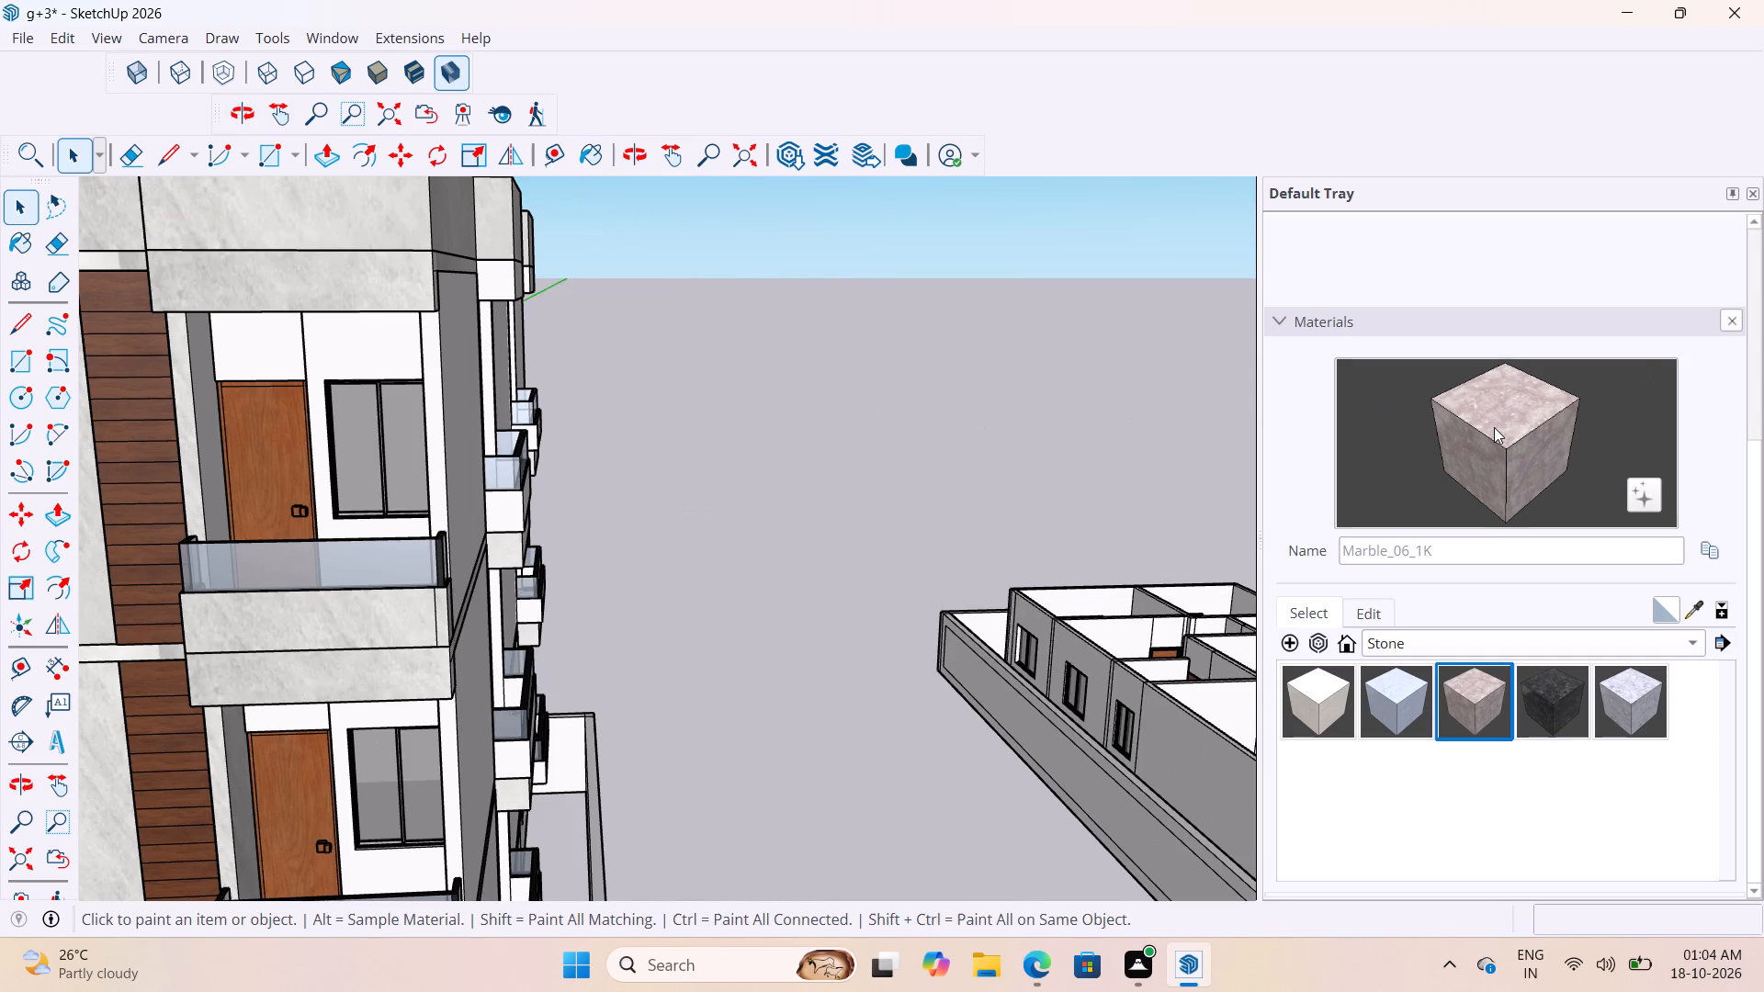
scroll(331, 417, "up", 3)
scroll(246, 397, "up", 3)
scroll(286, 378, "down", 1)
middle_click_drag(435, 372, 232, 418)
scroll(241, 404, "down", 1)
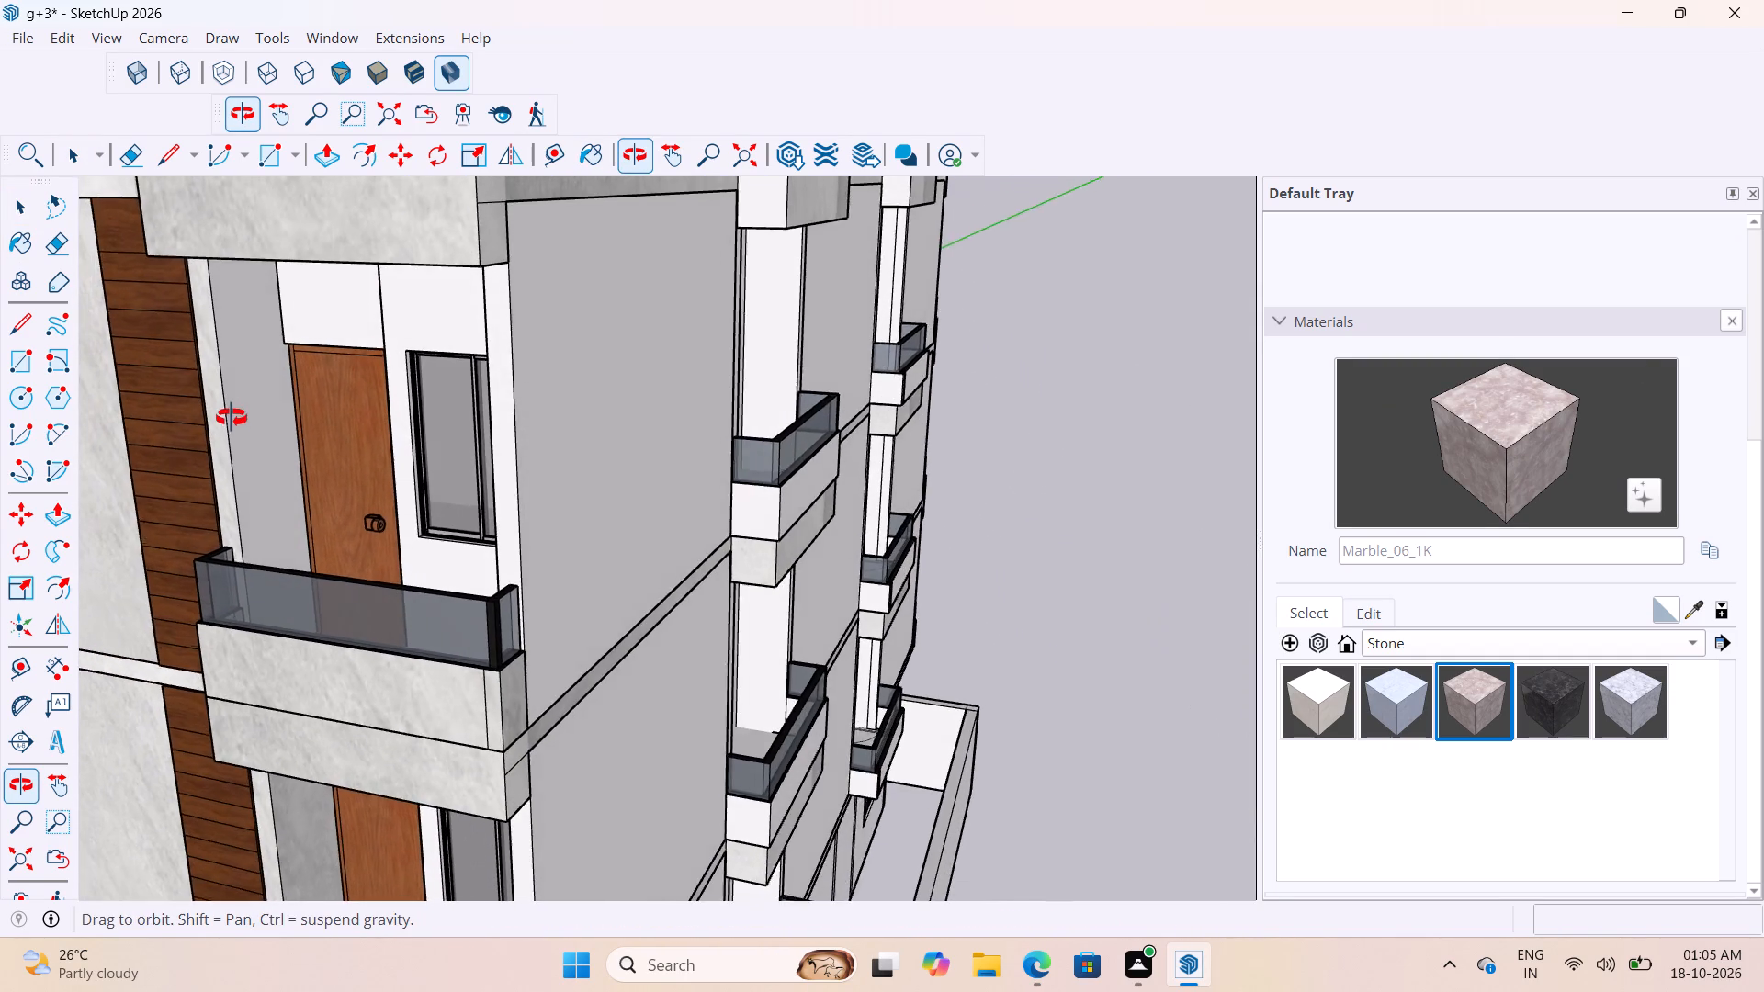
middle_click_drag(232, 418, 232, 432)
scroll(235, 444, "up", 4)
scroll(424, 400, "down", 16)
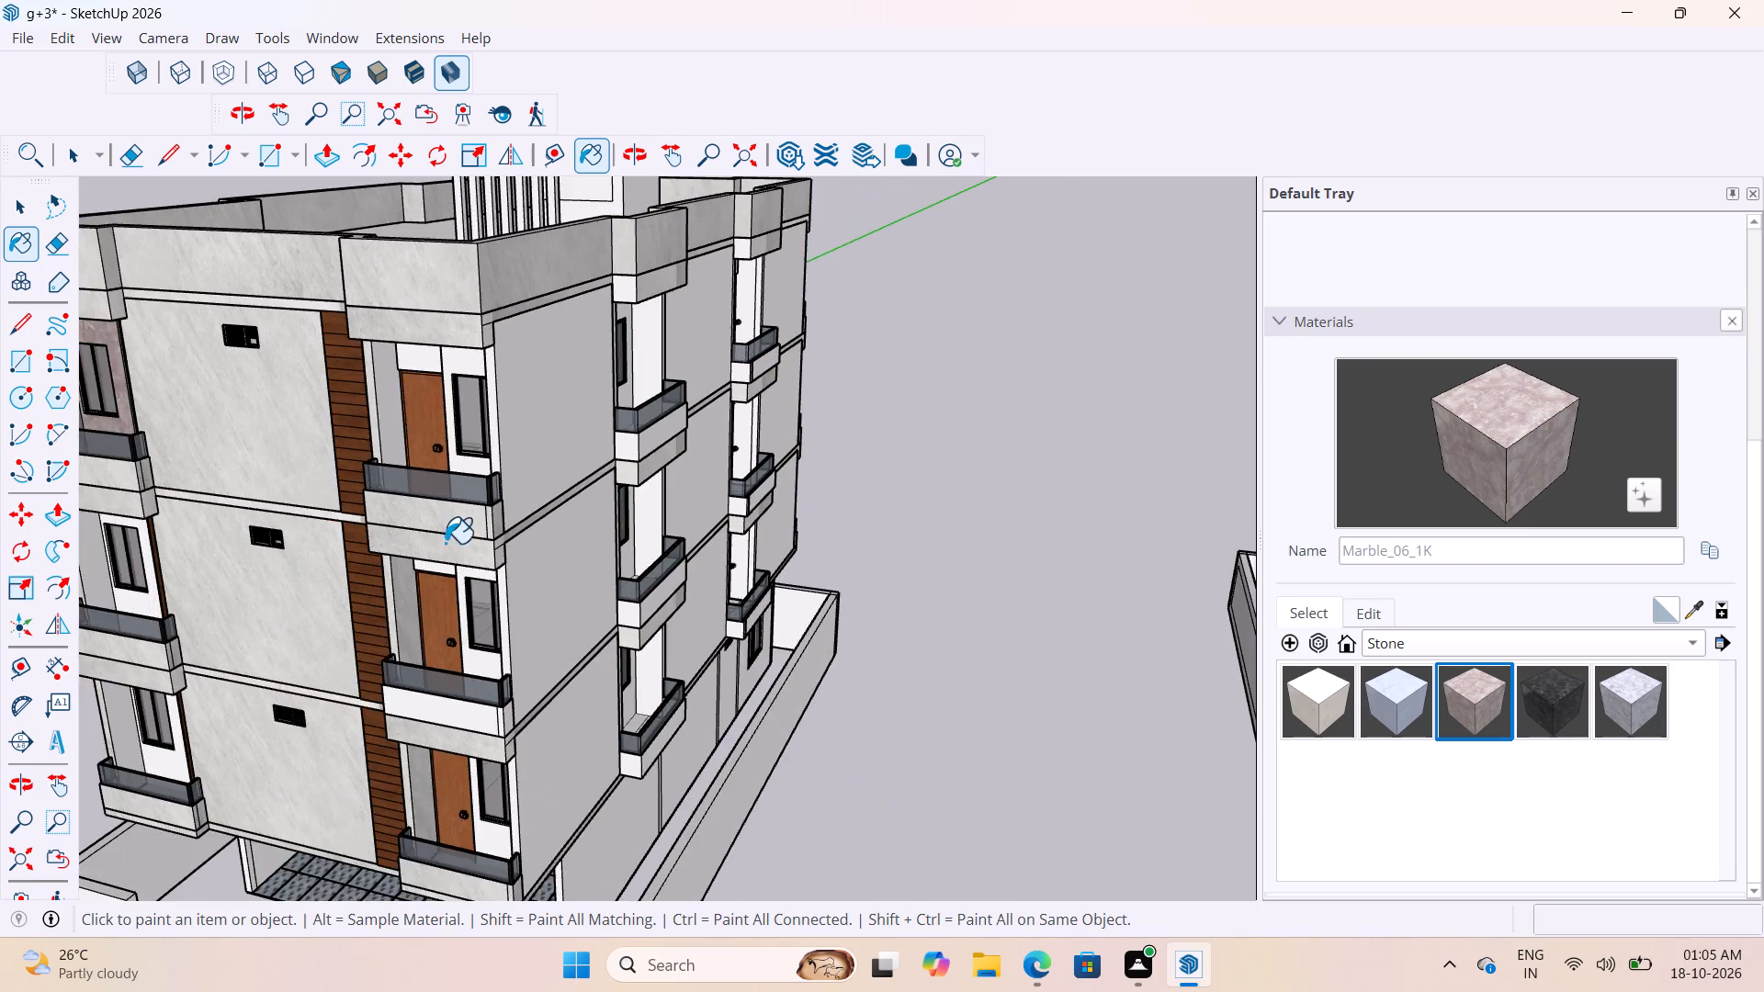
scroll(465, 493, "down", 6)
scroll(444, 707, "up", 13)
middle_click_drag(449, 527, 740, 515)
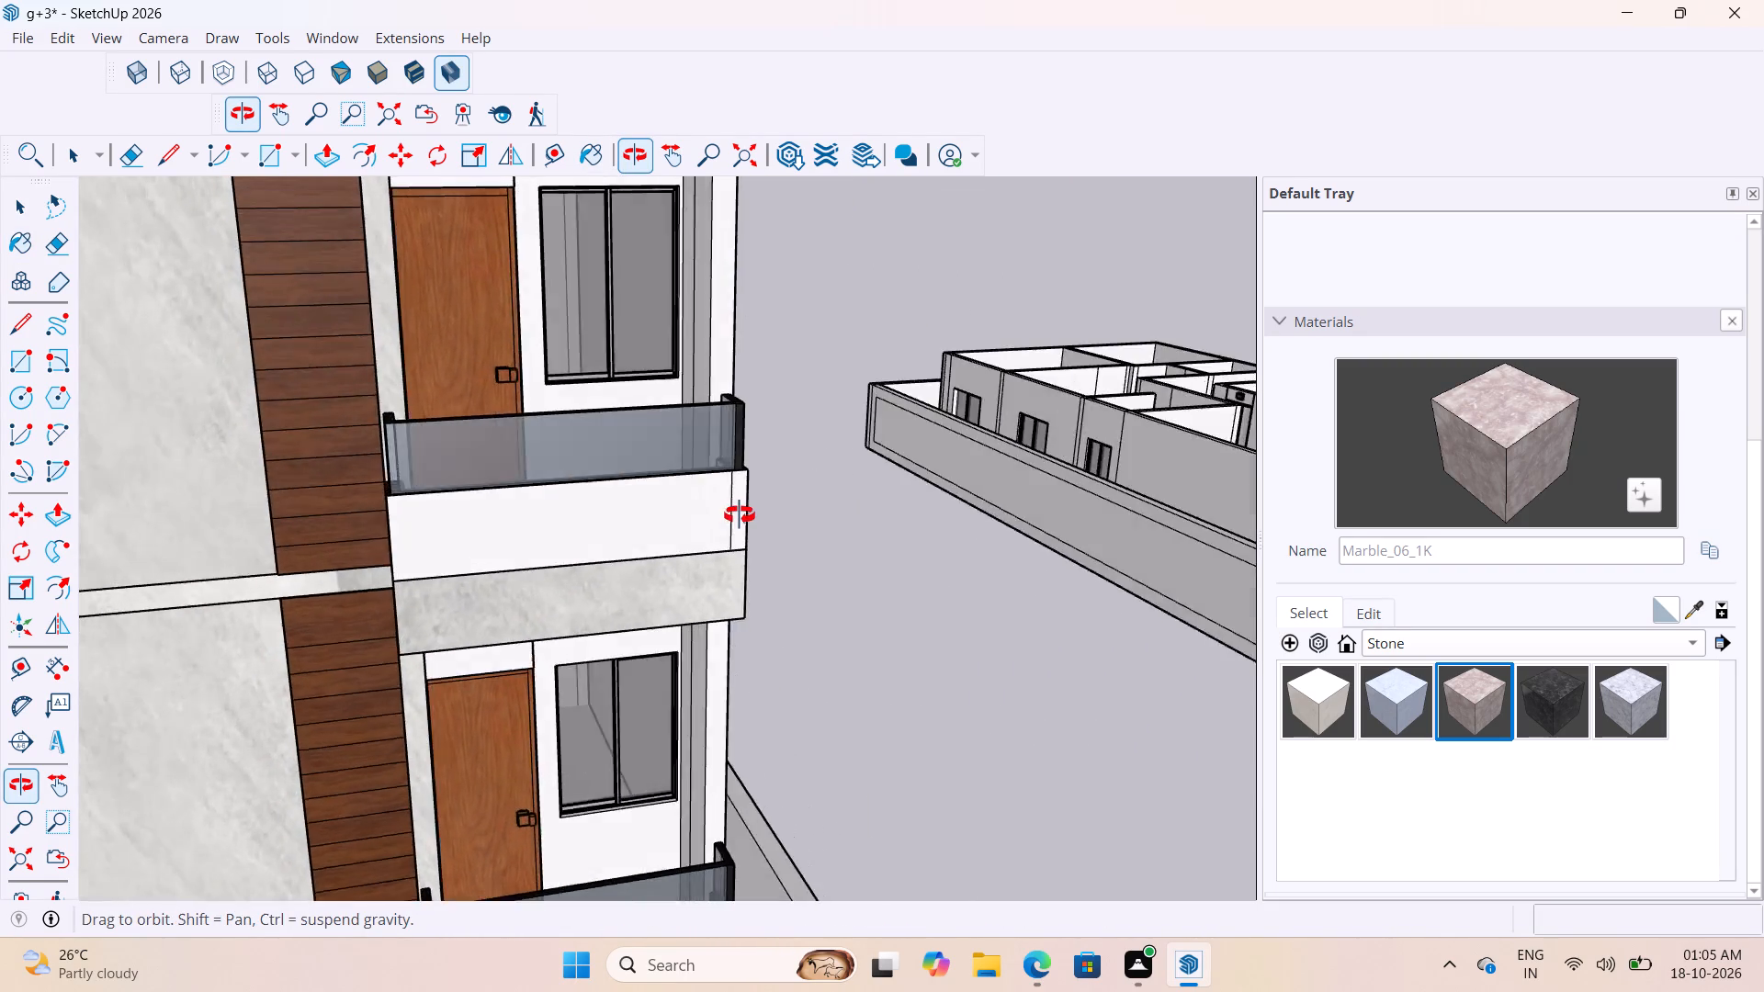
middle_click_drag(740, 515, 397, 592)
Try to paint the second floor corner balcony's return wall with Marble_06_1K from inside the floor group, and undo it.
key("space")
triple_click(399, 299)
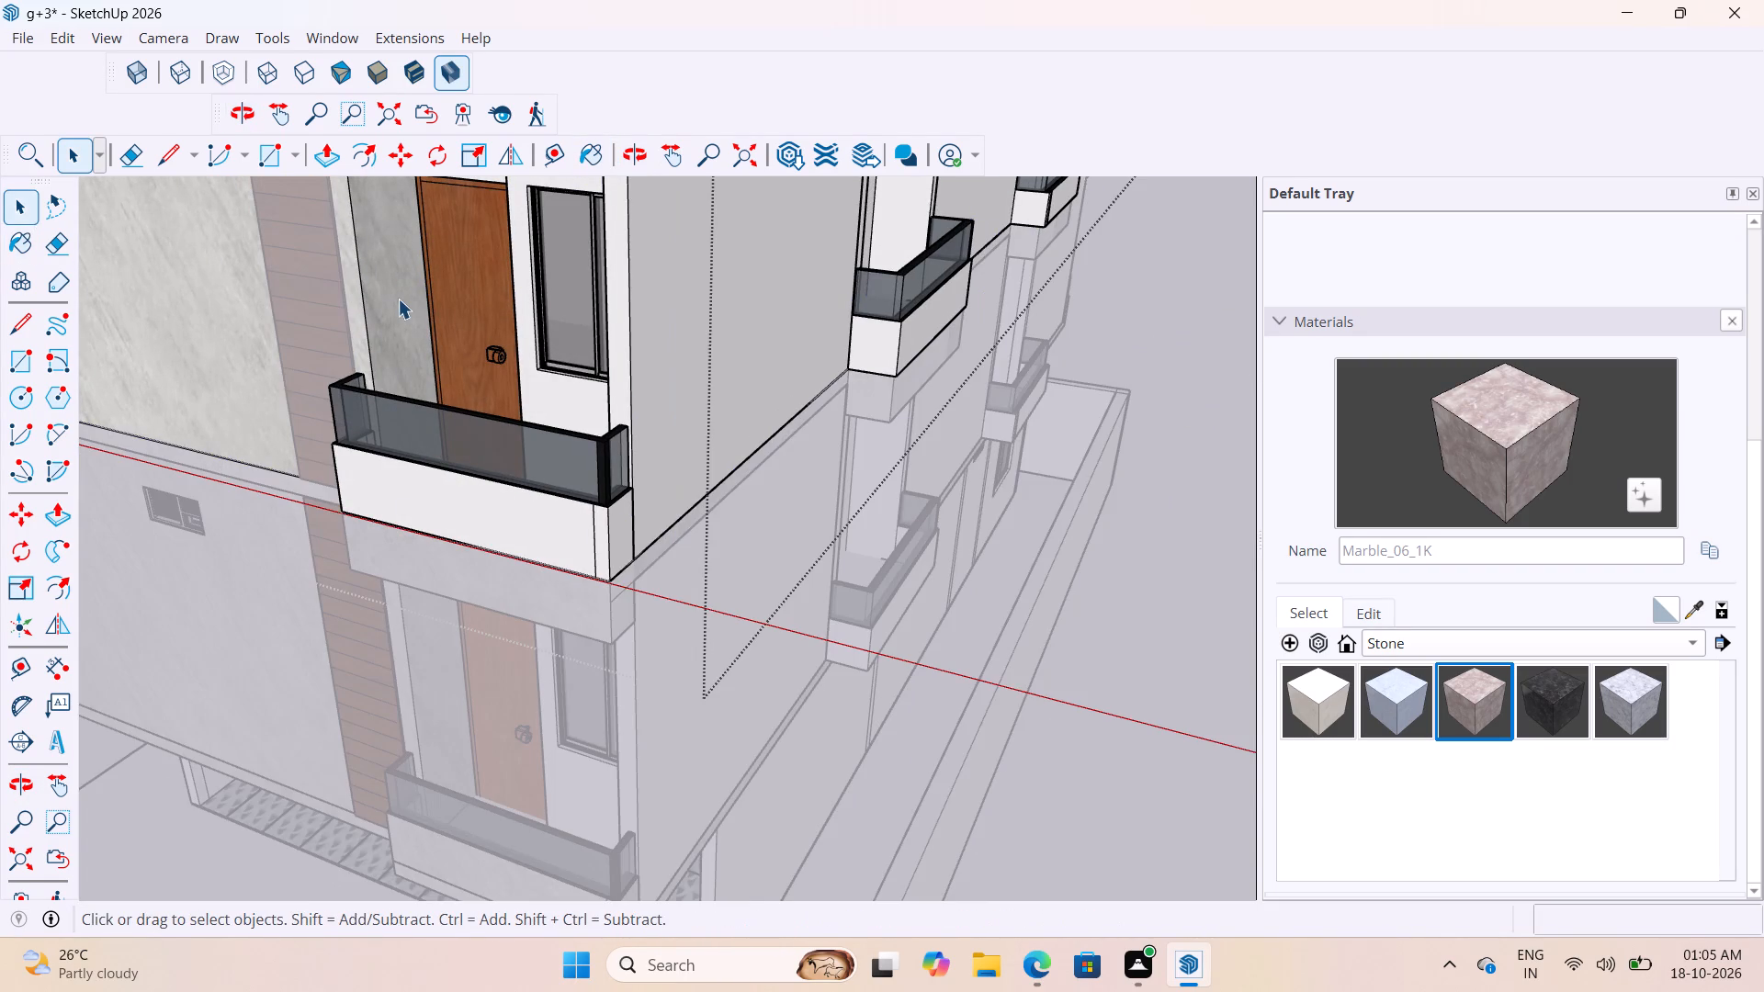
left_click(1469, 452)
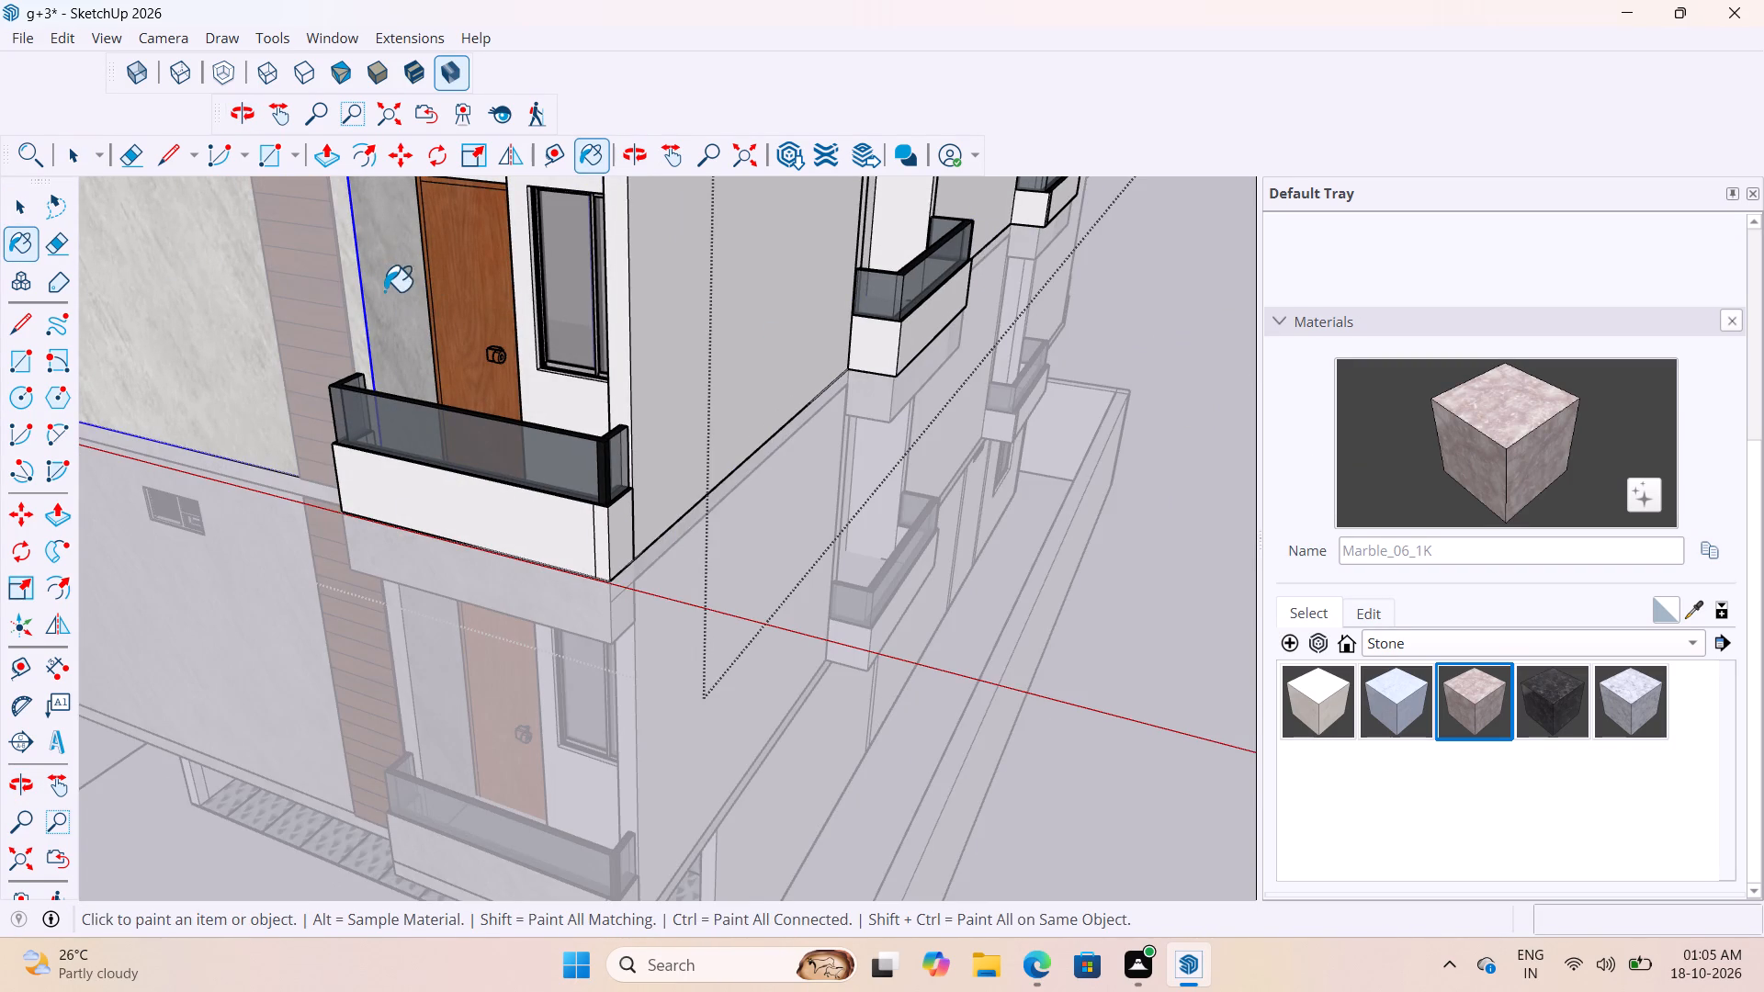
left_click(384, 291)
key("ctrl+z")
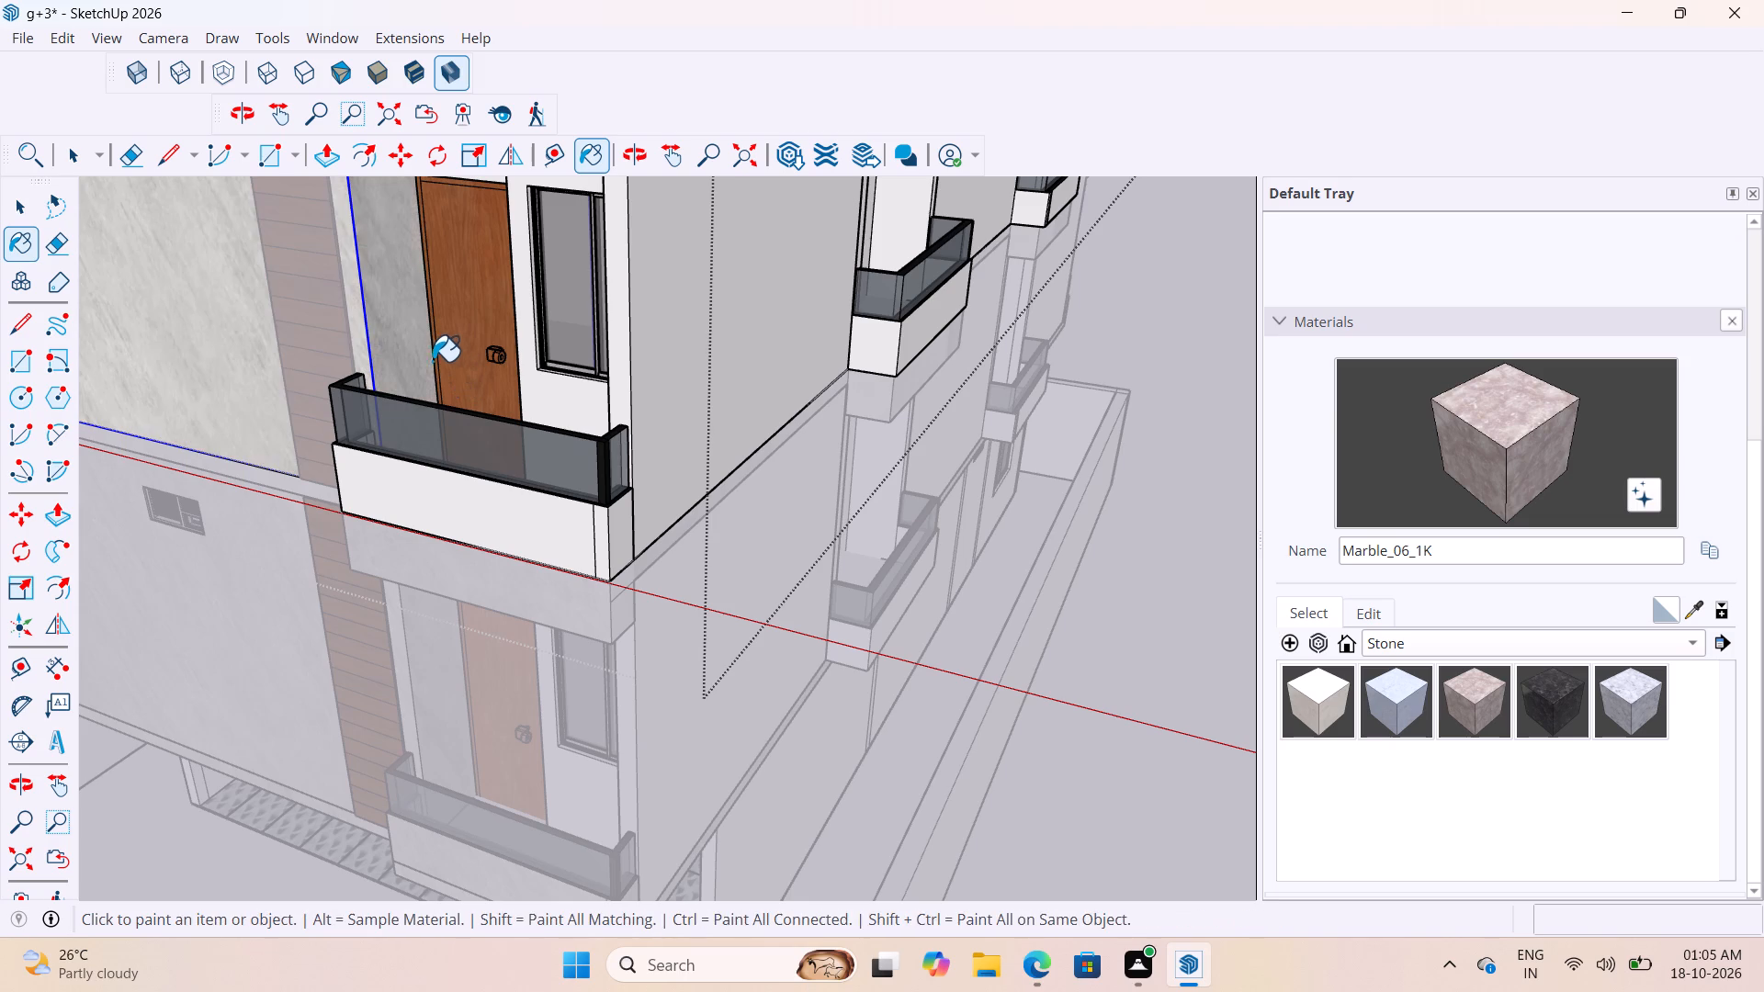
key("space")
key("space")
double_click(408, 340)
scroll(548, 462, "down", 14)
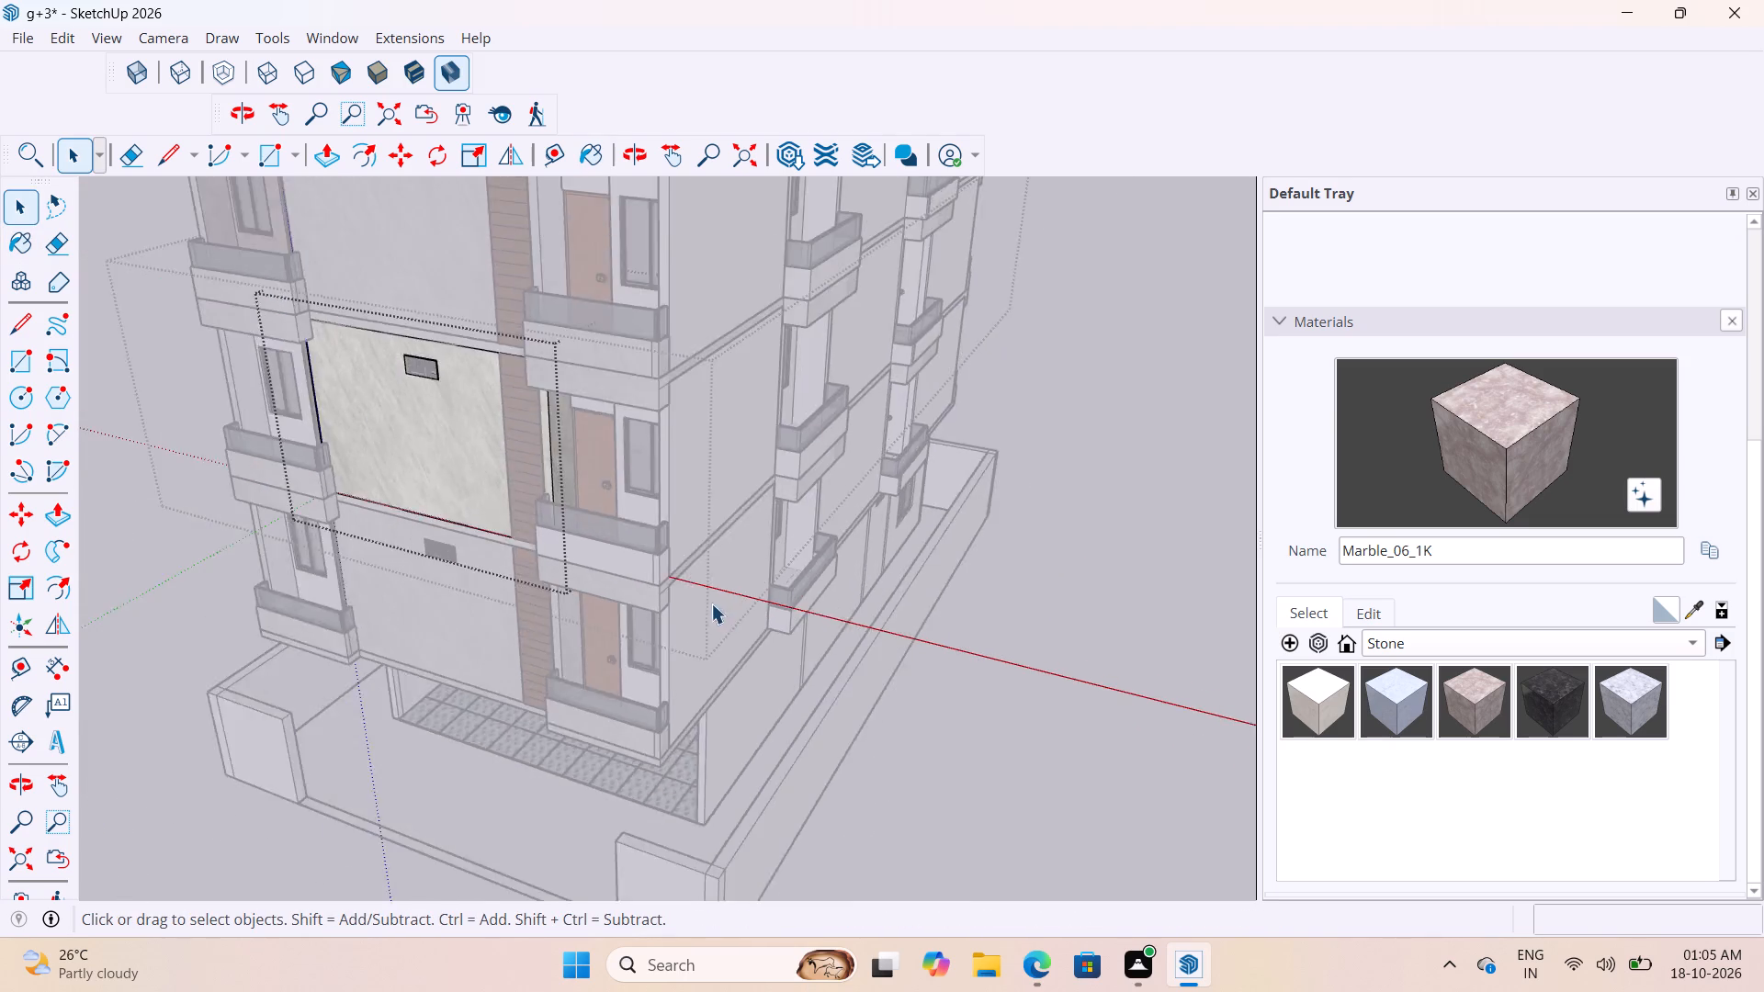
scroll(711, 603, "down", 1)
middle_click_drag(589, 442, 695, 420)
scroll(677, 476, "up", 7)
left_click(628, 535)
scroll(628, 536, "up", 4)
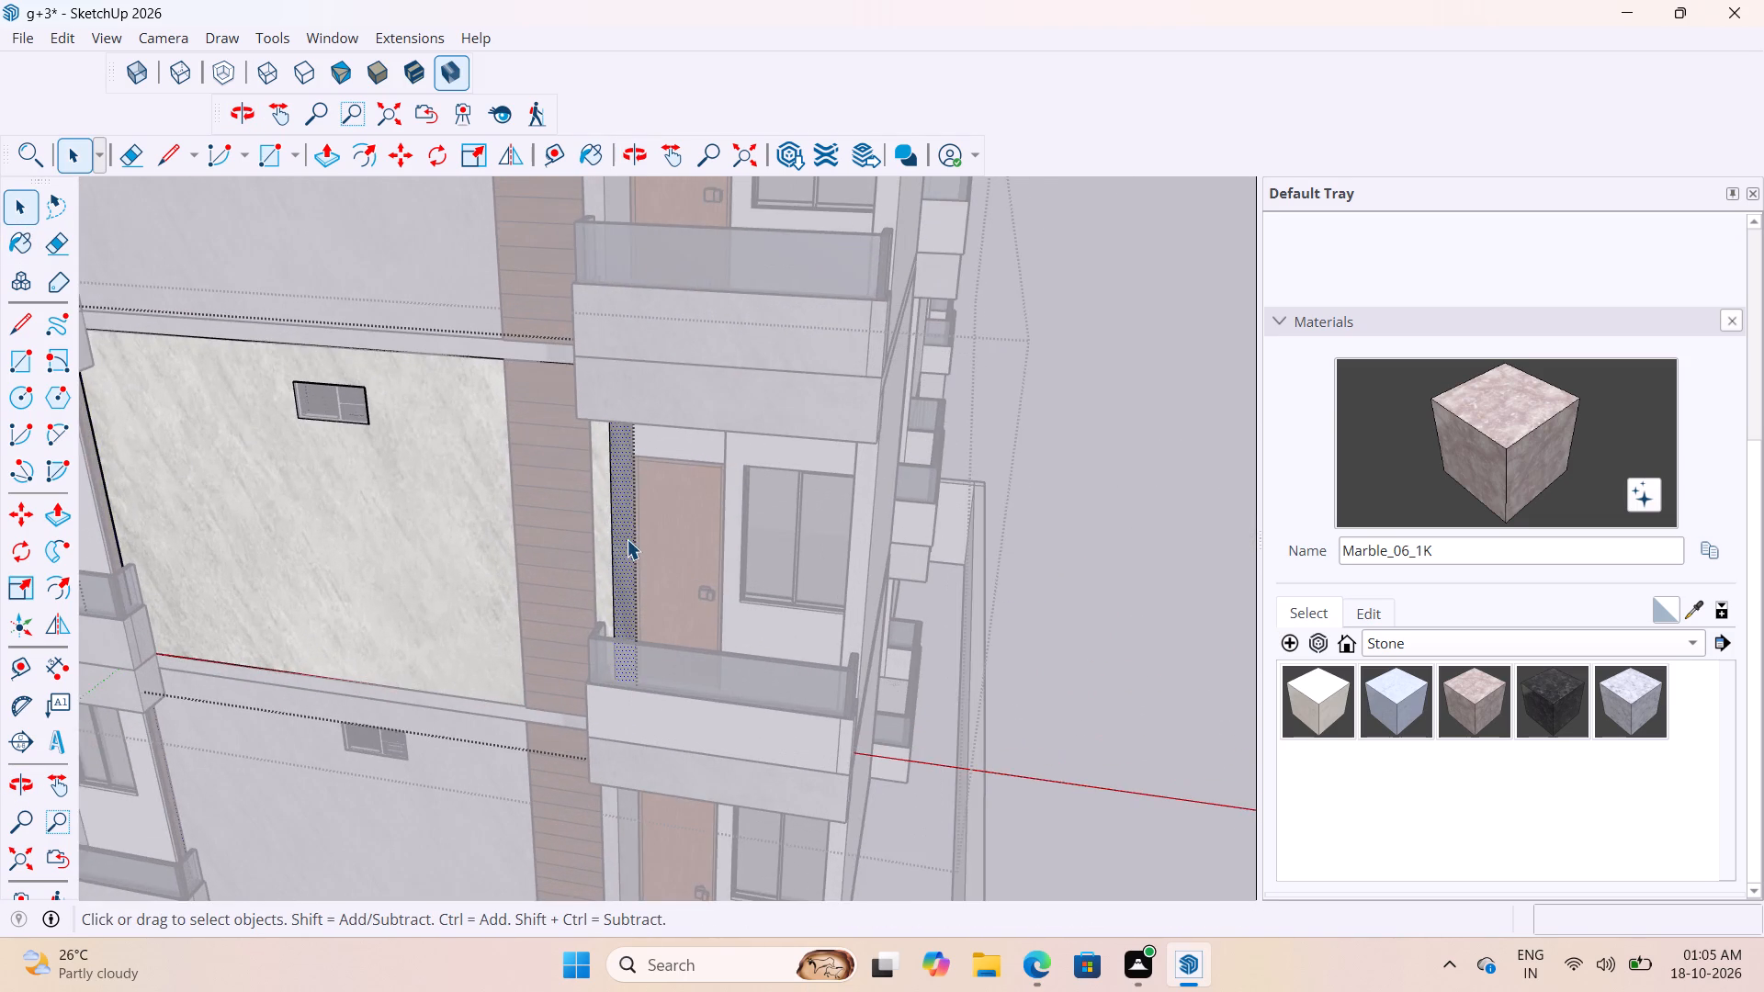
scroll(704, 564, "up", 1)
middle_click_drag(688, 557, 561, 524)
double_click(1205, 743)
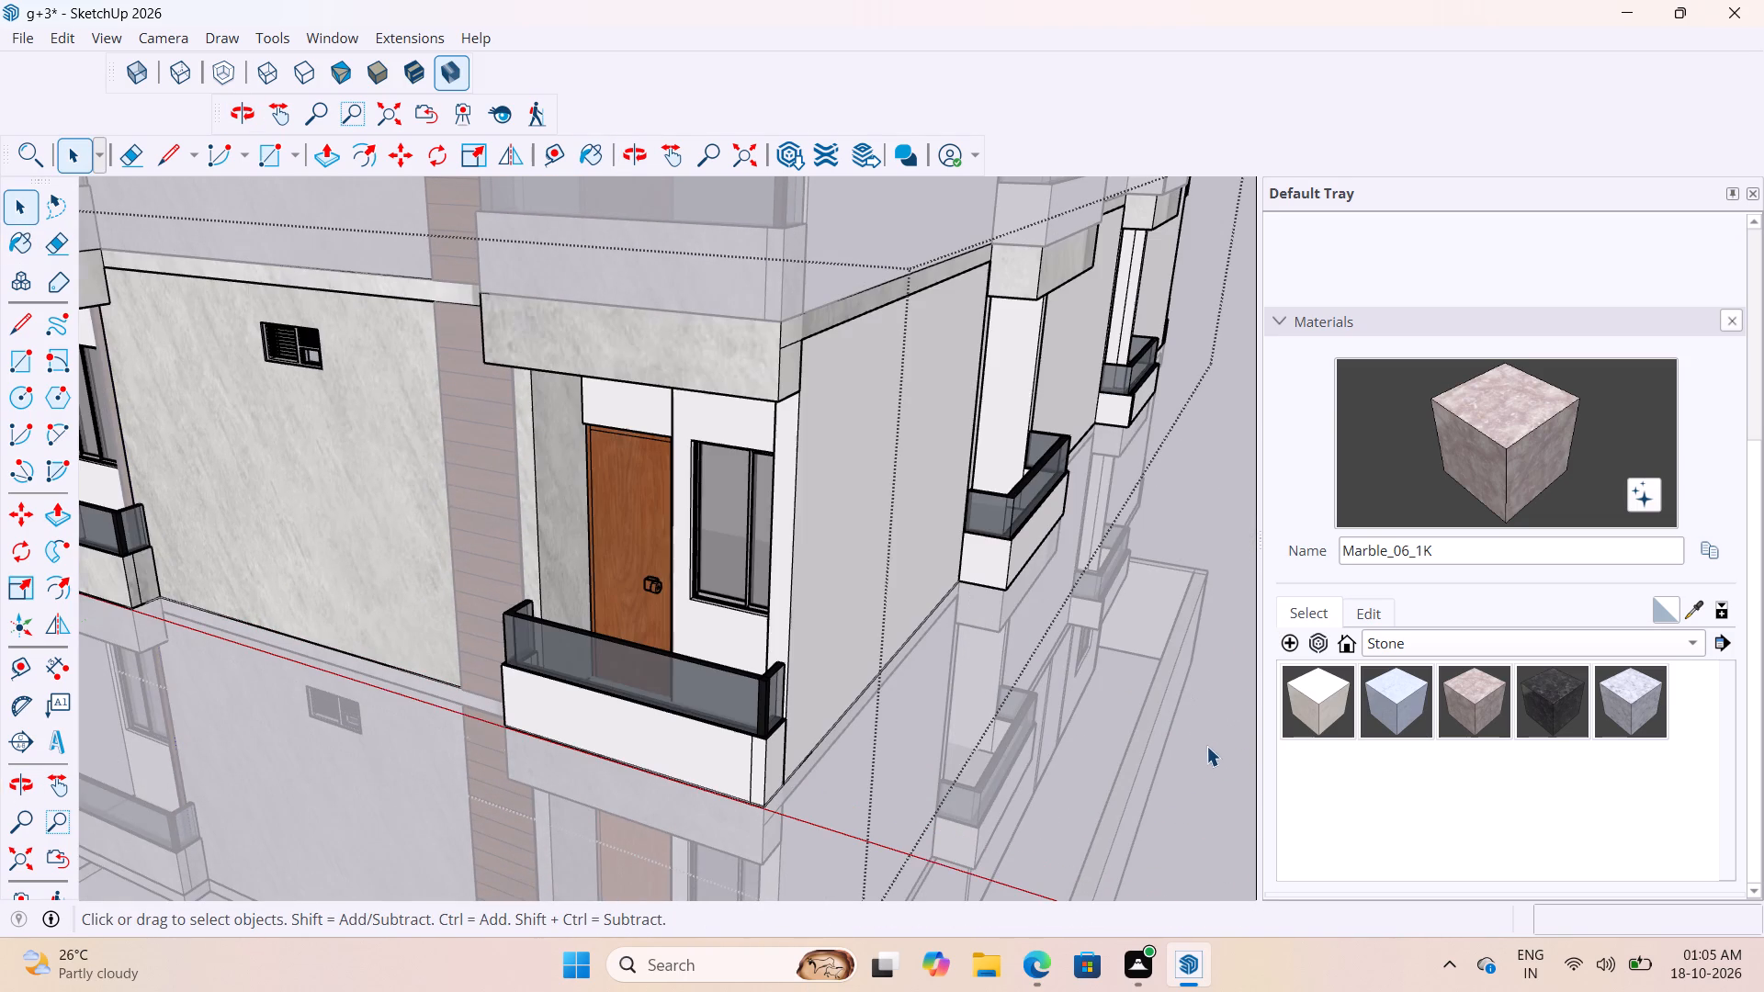
Paint the return wall beside the second floor corner balcony's door with Marble_06_1K, inside its wall group.
scroll(585, 485, "up", 3)
triple_click(558, 479)
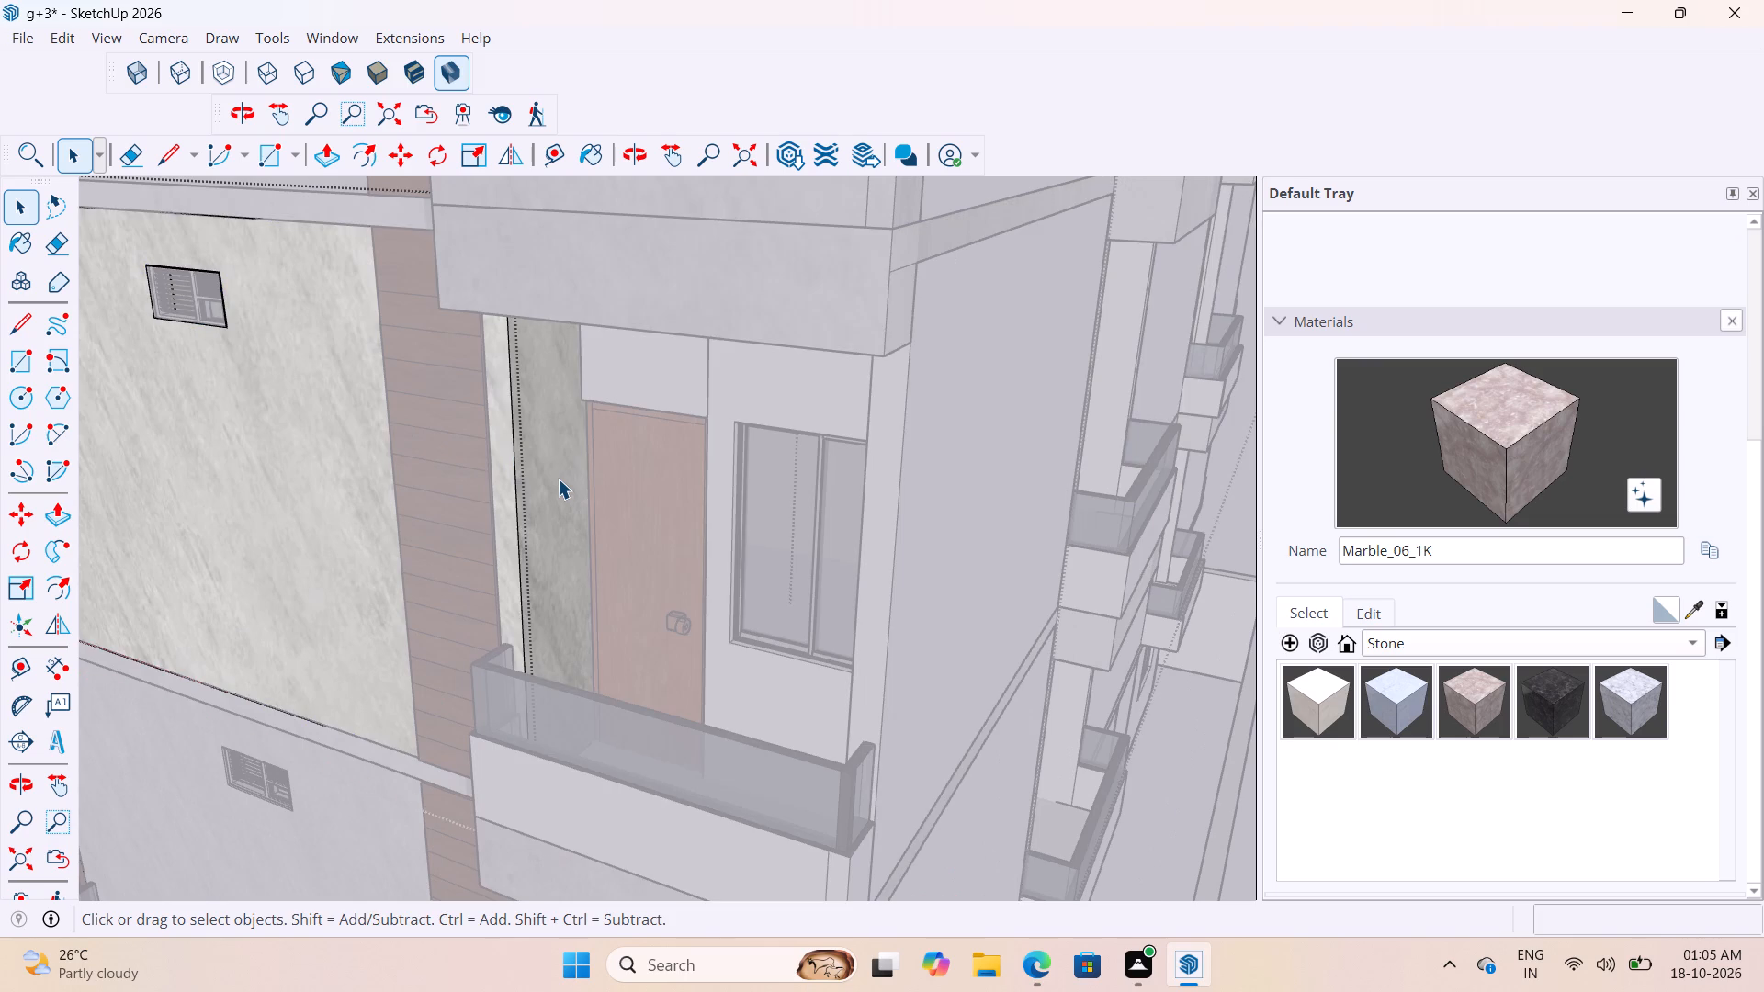
double_click(558, 479)
left_click(556, 484)
left_click(566, 522)
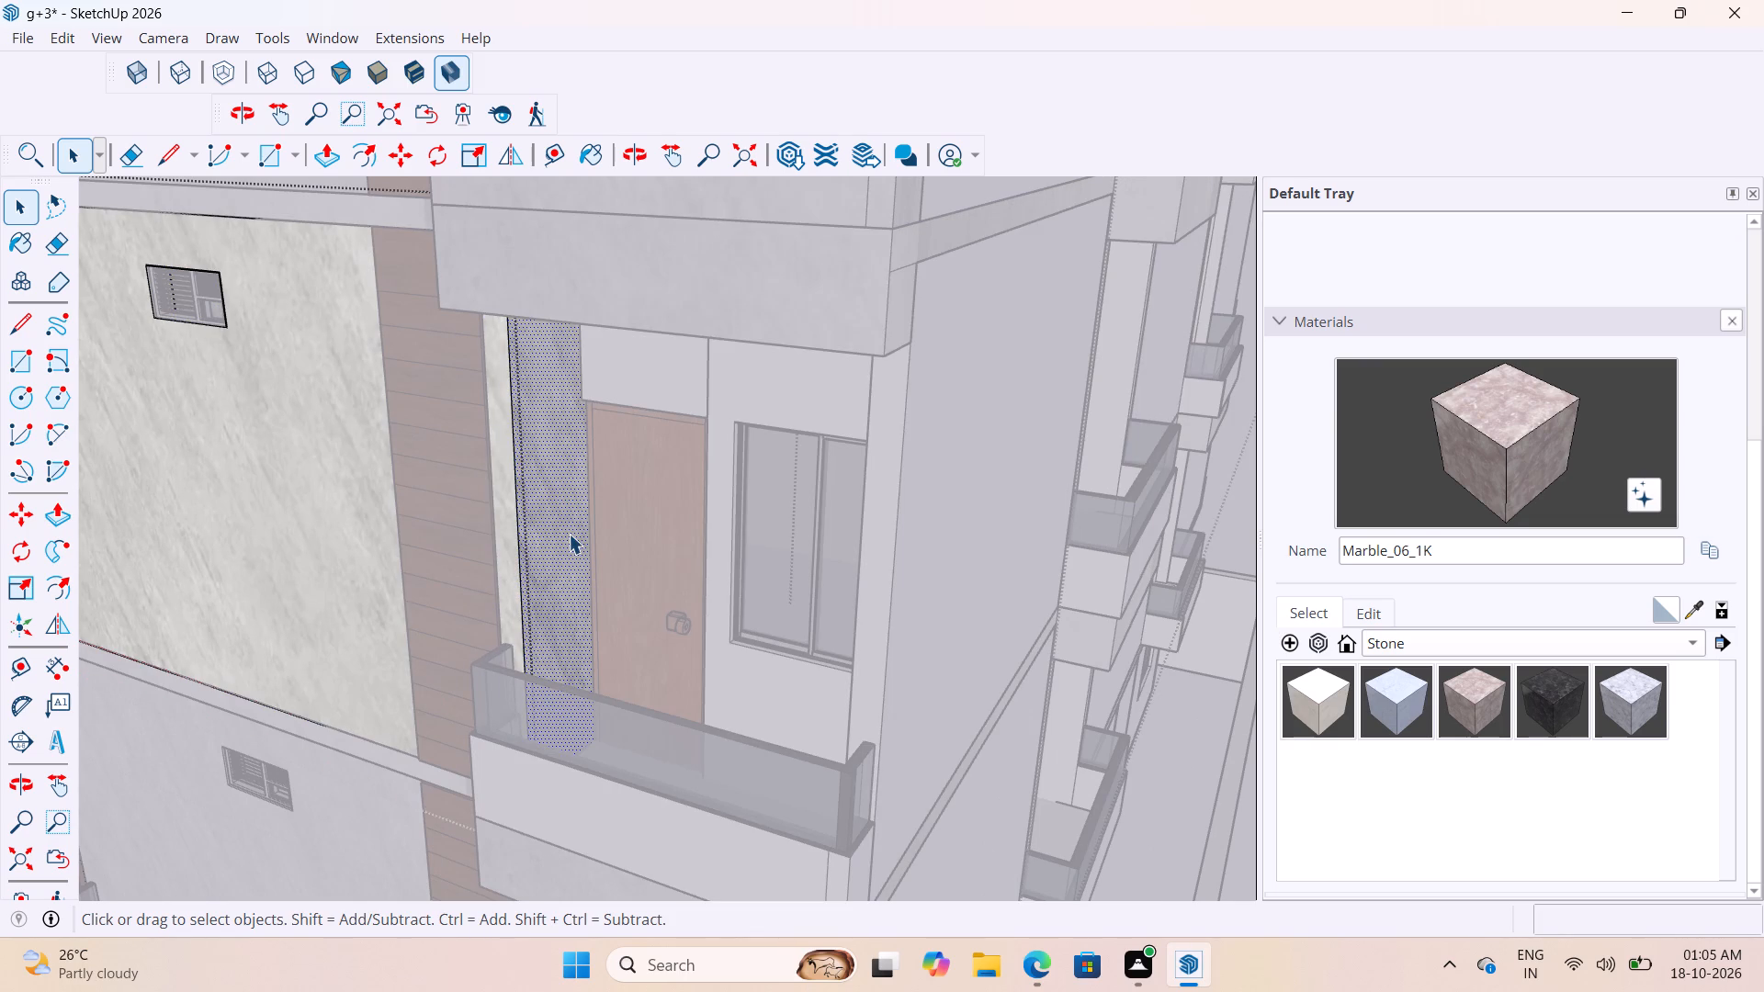
left_click(1532, 430)
scroll(334, 391, "up", 3)
left_click(618, 456)
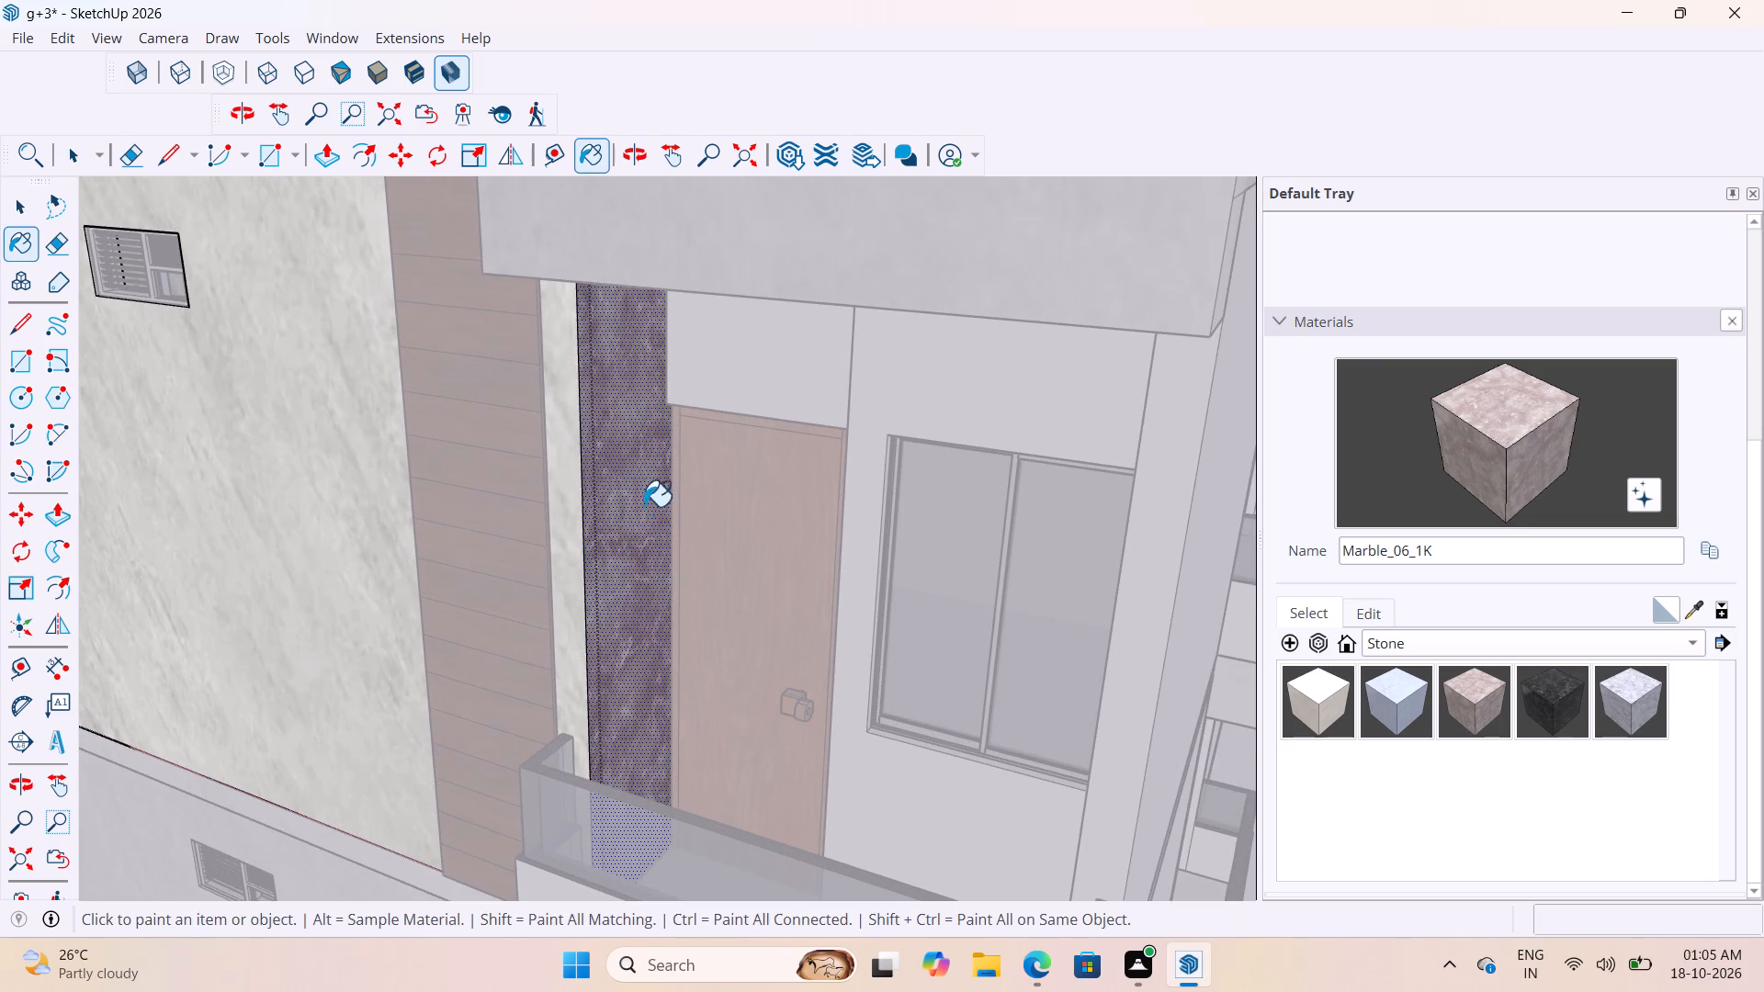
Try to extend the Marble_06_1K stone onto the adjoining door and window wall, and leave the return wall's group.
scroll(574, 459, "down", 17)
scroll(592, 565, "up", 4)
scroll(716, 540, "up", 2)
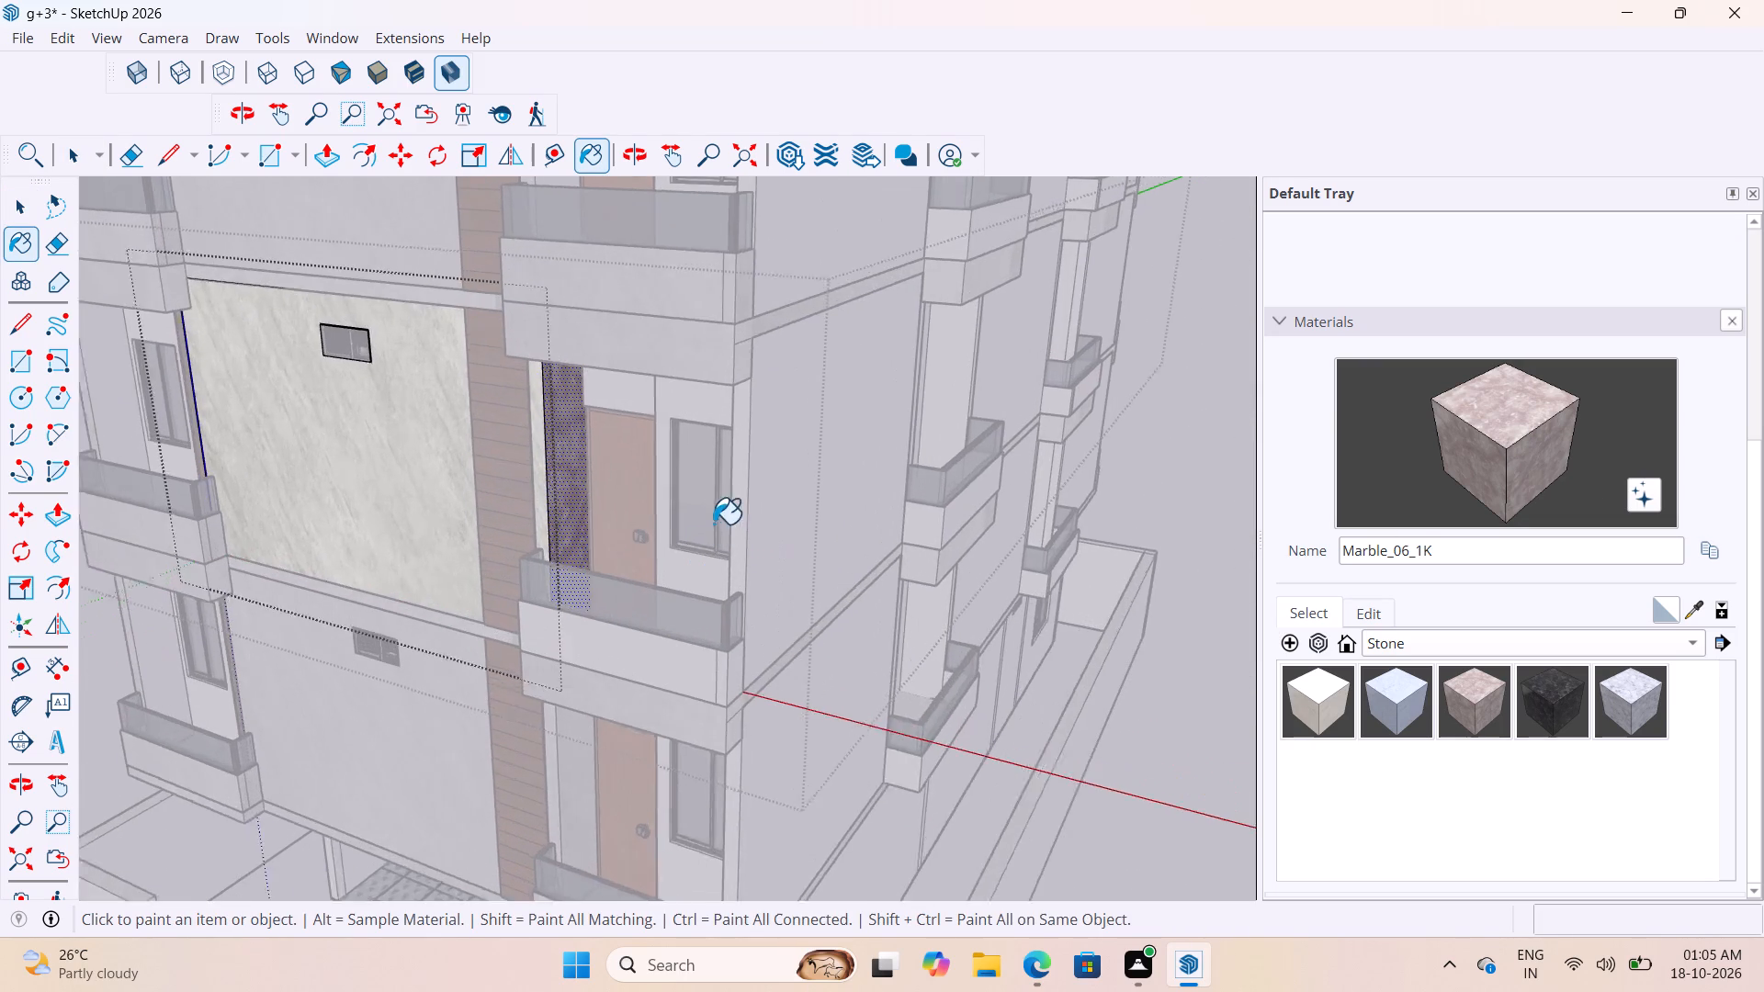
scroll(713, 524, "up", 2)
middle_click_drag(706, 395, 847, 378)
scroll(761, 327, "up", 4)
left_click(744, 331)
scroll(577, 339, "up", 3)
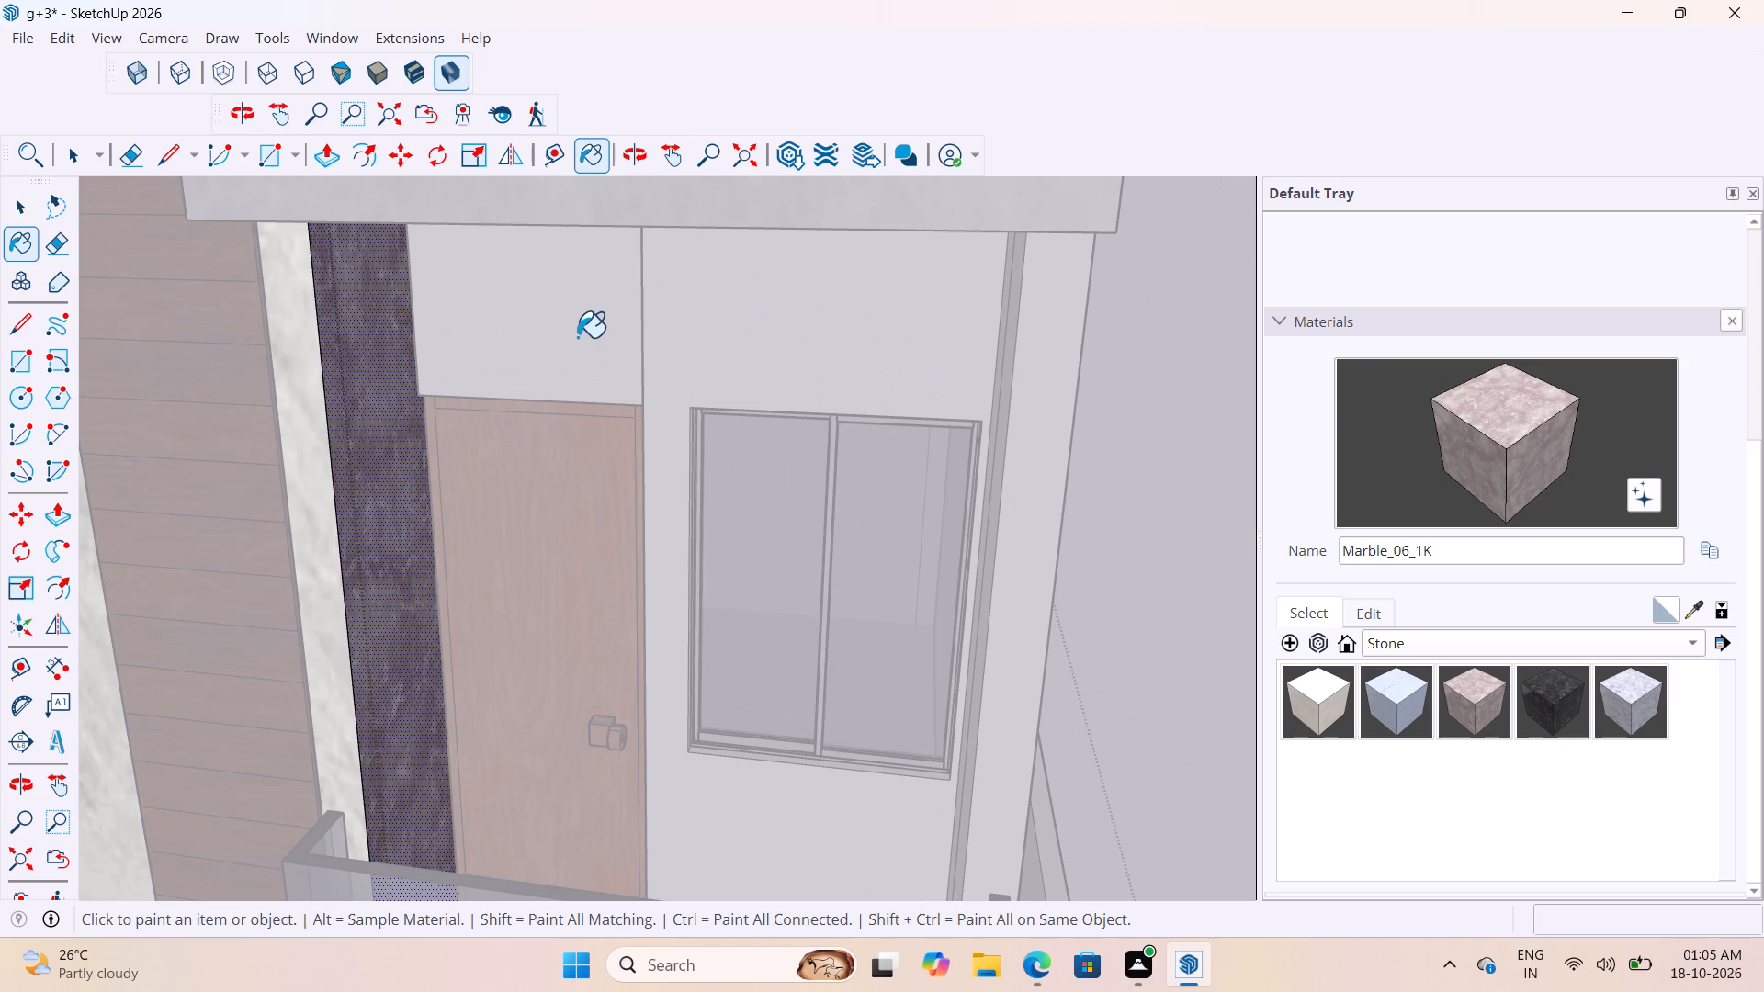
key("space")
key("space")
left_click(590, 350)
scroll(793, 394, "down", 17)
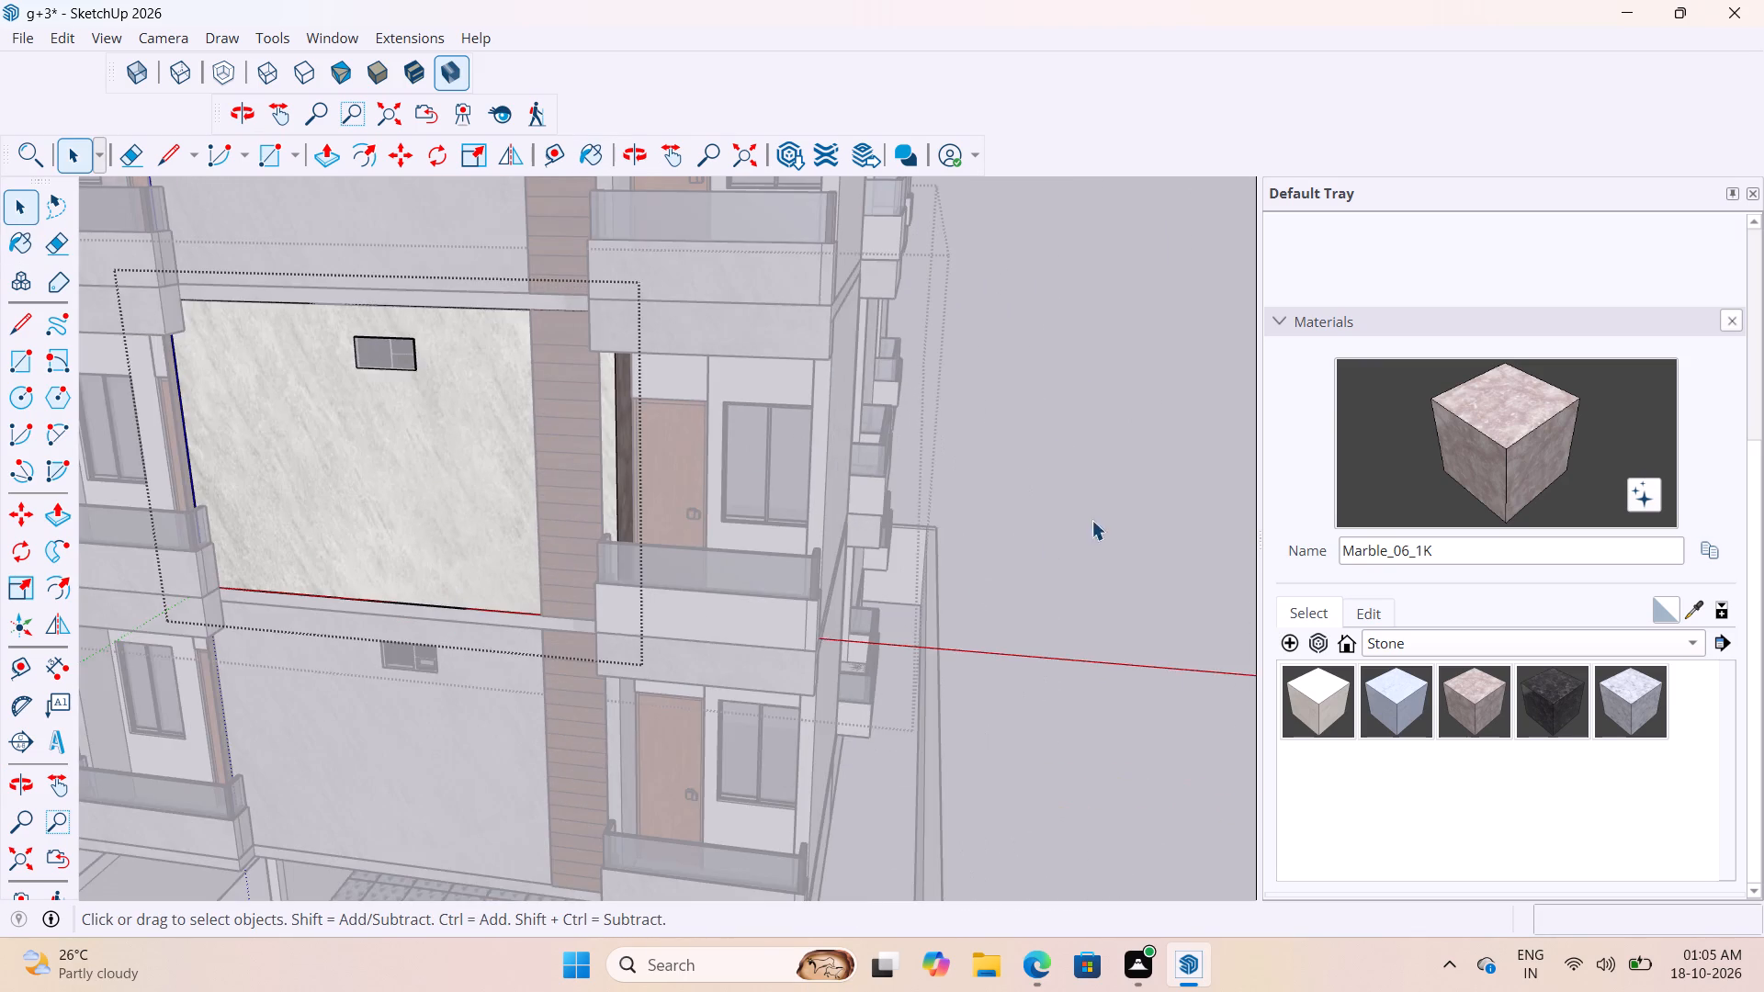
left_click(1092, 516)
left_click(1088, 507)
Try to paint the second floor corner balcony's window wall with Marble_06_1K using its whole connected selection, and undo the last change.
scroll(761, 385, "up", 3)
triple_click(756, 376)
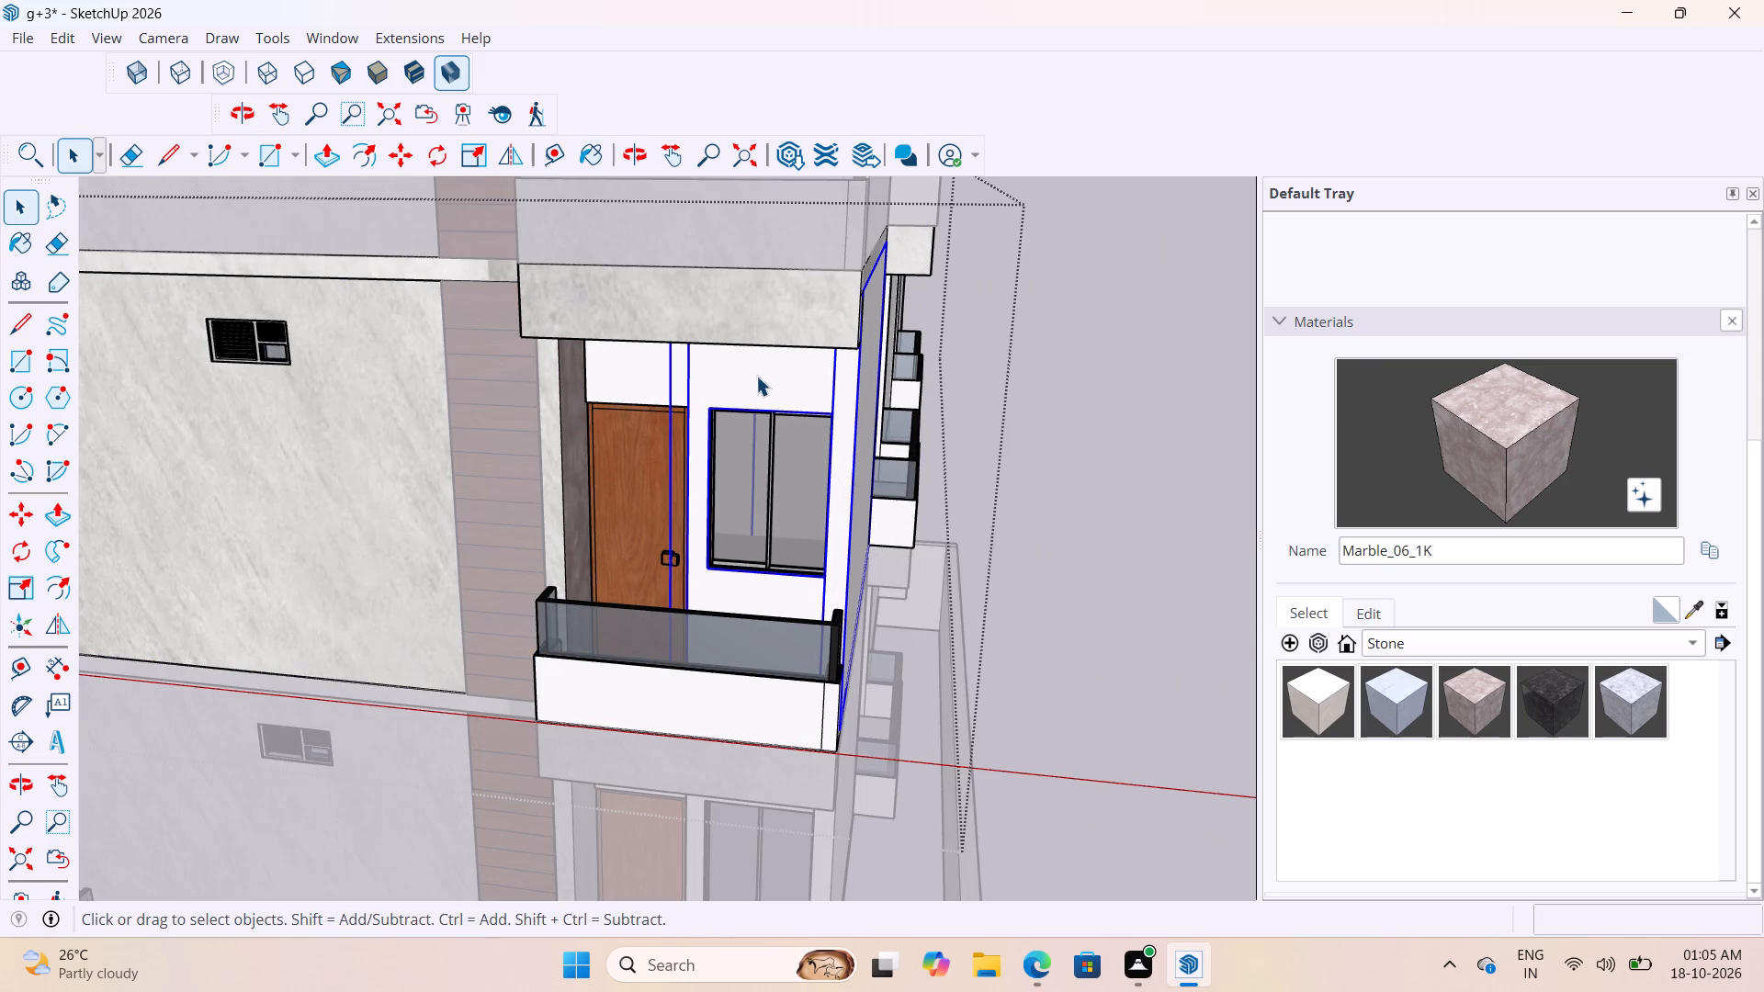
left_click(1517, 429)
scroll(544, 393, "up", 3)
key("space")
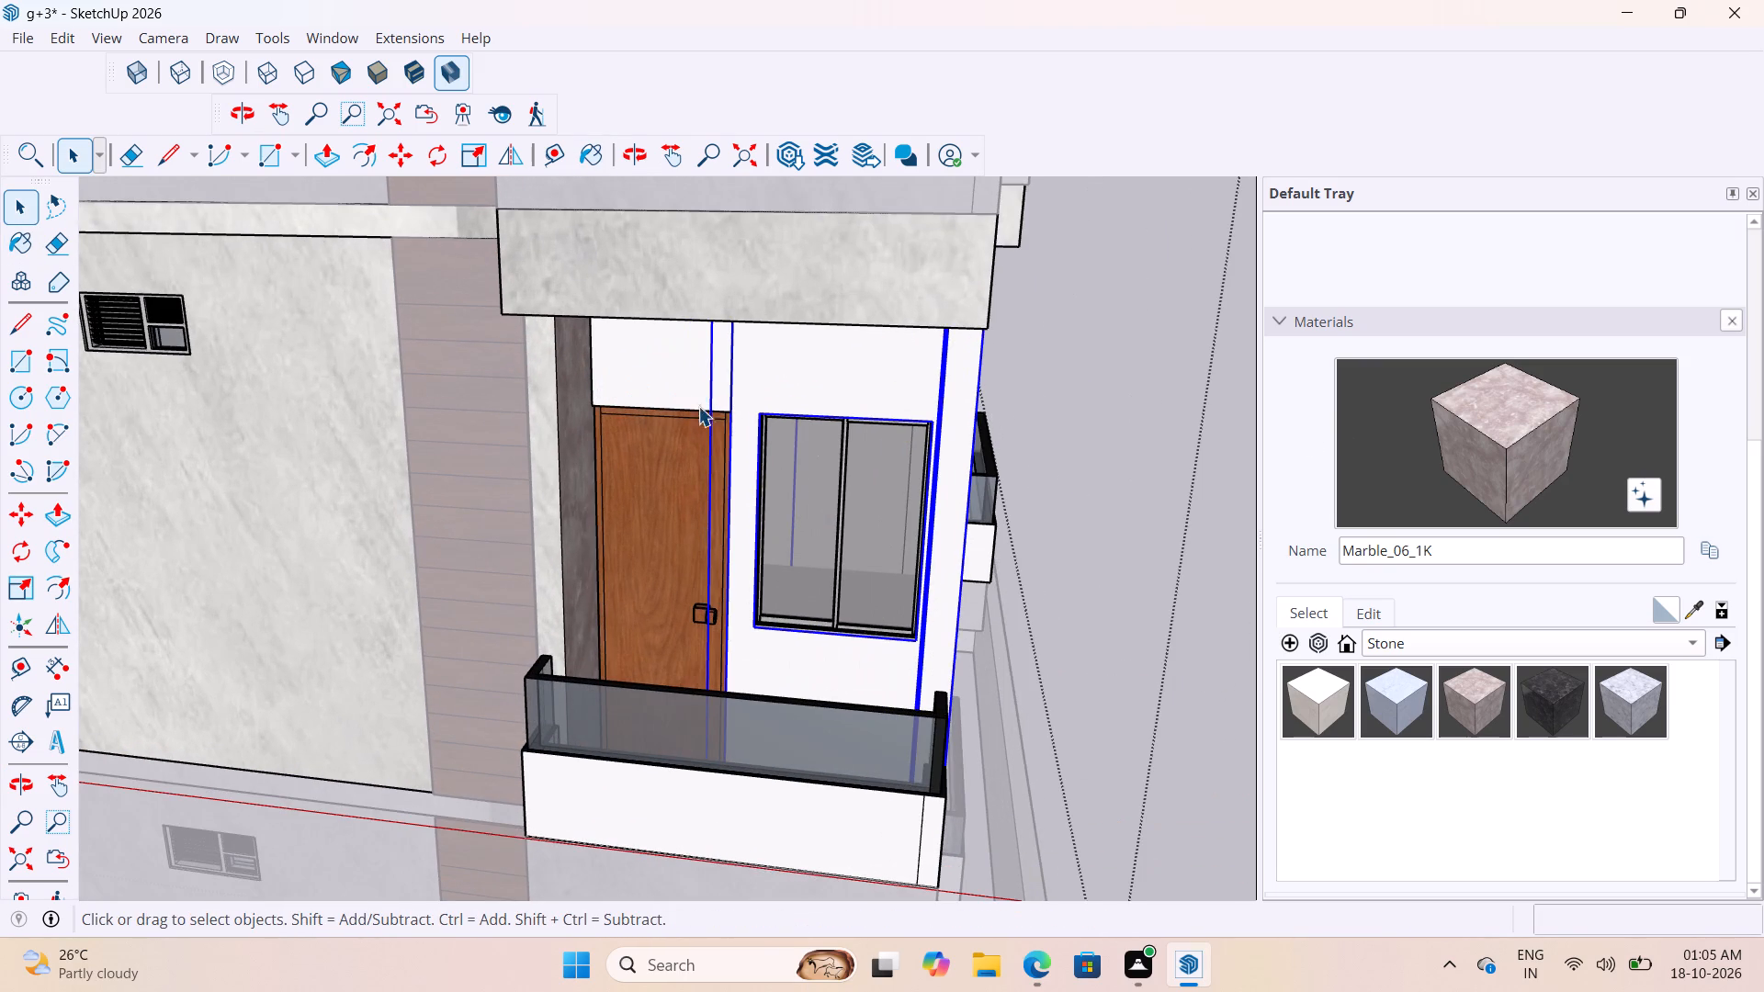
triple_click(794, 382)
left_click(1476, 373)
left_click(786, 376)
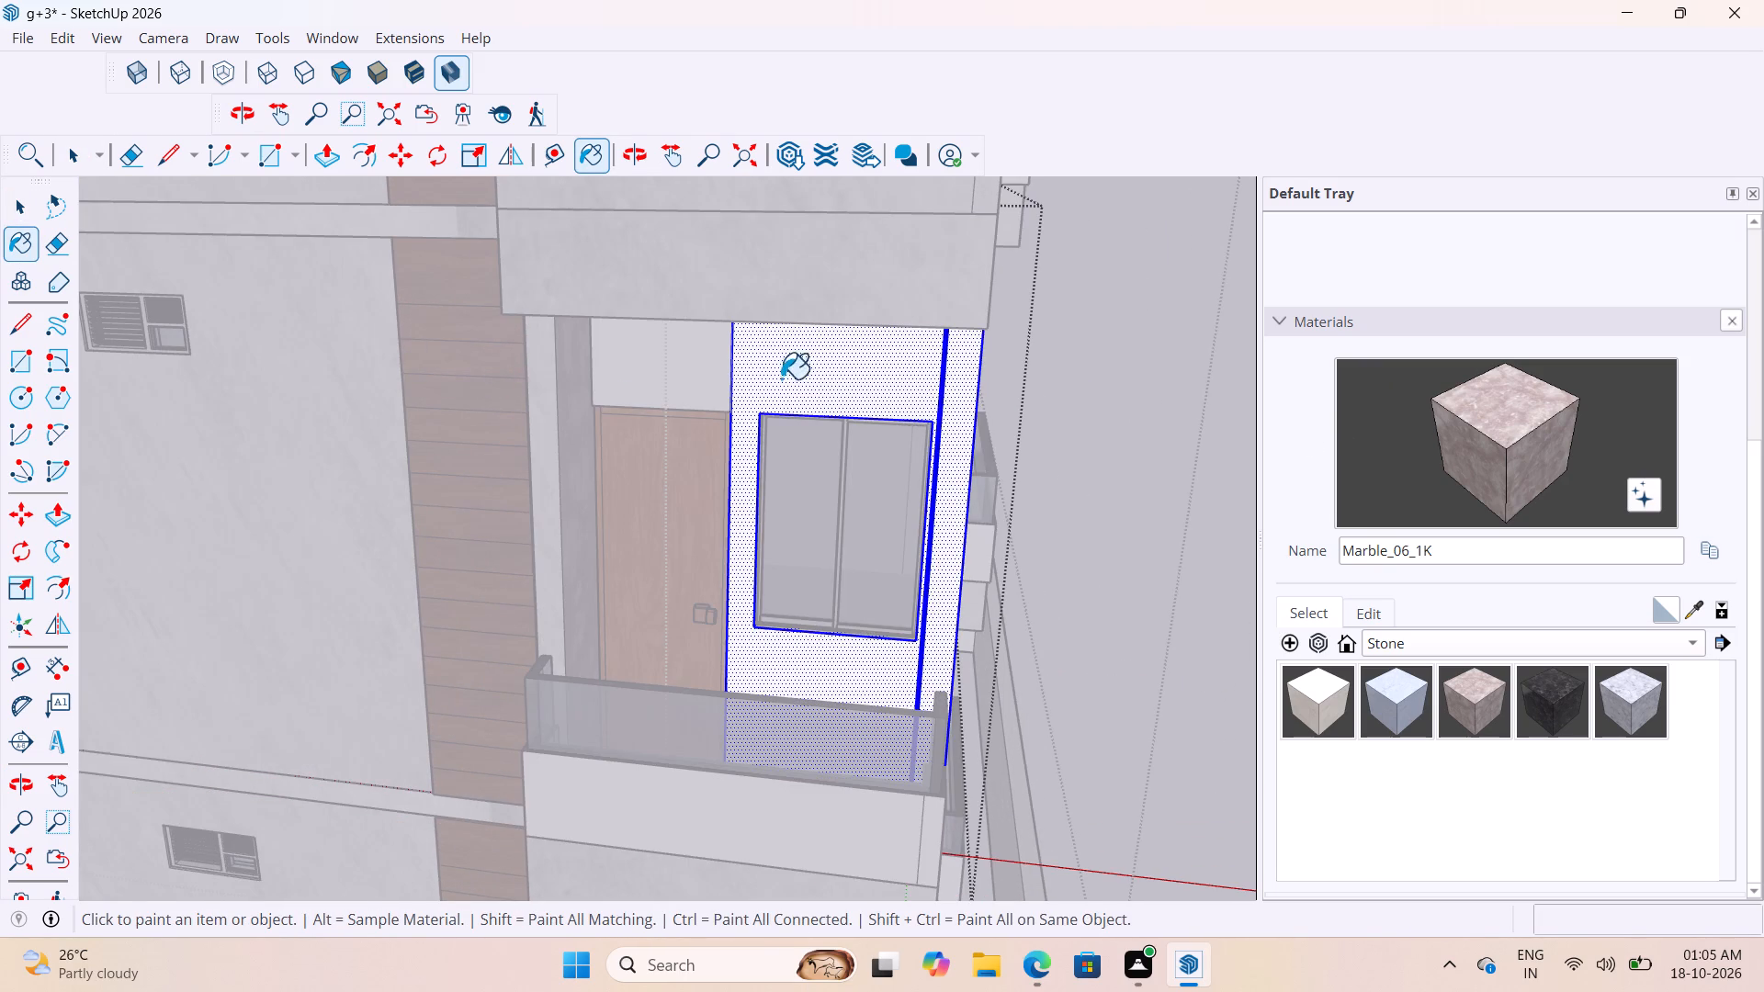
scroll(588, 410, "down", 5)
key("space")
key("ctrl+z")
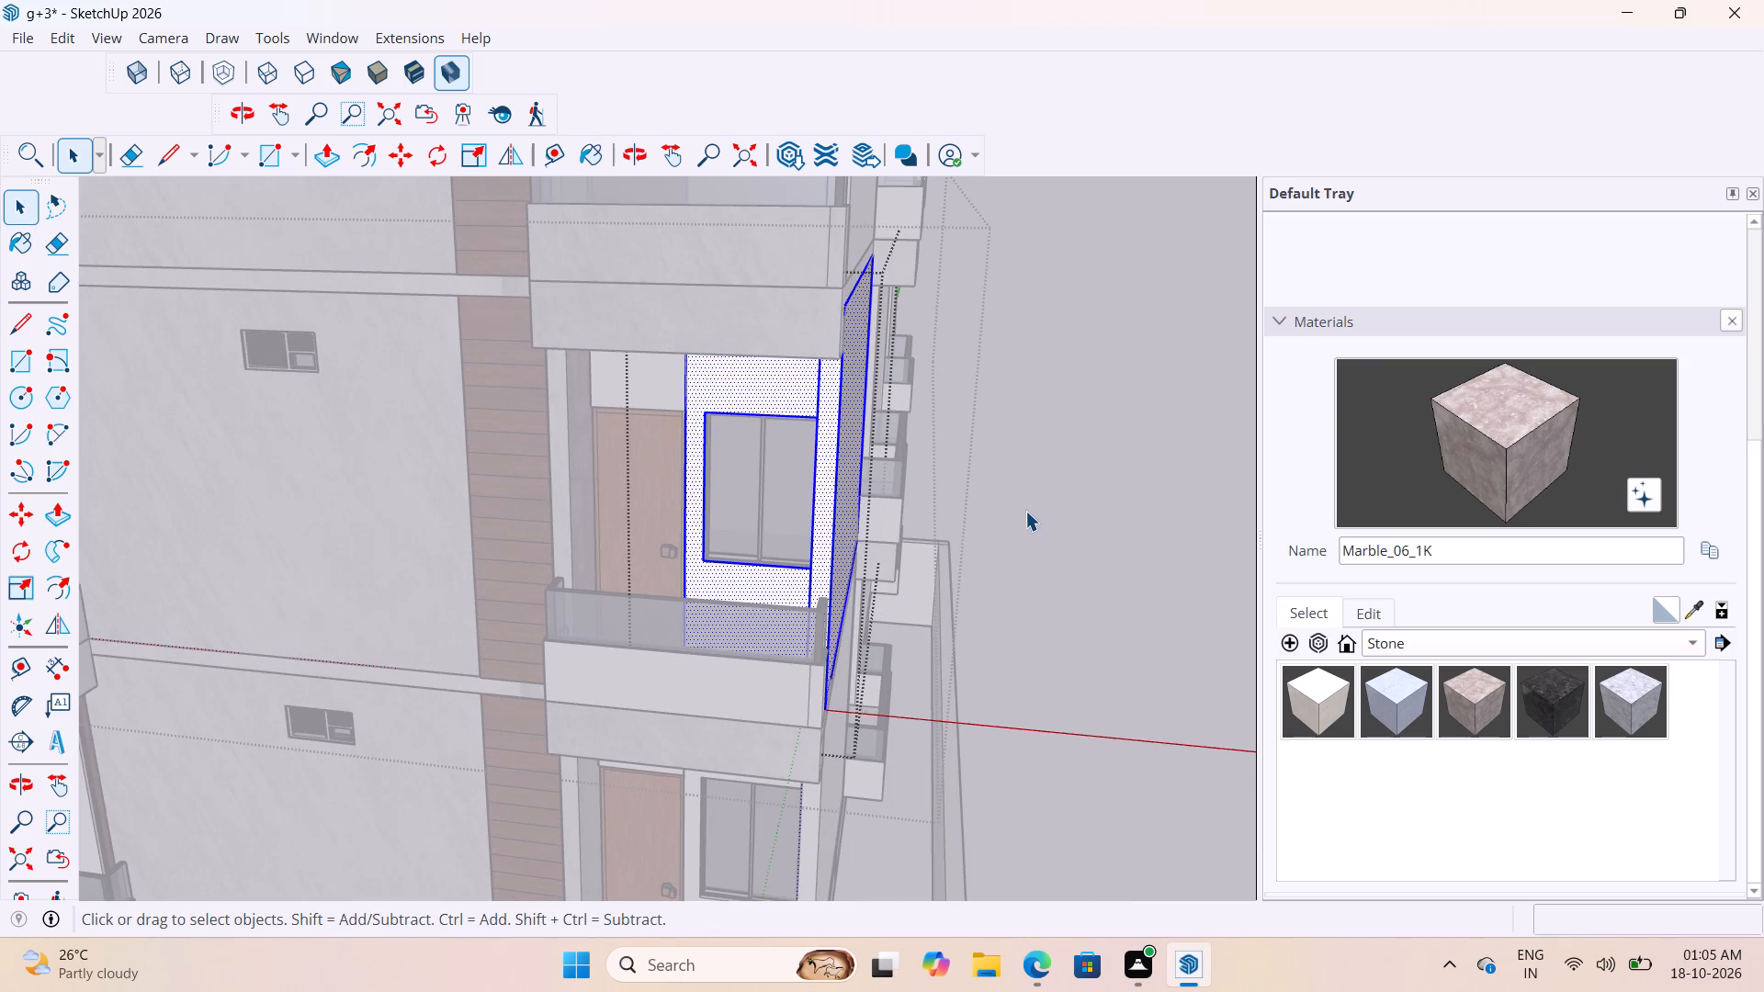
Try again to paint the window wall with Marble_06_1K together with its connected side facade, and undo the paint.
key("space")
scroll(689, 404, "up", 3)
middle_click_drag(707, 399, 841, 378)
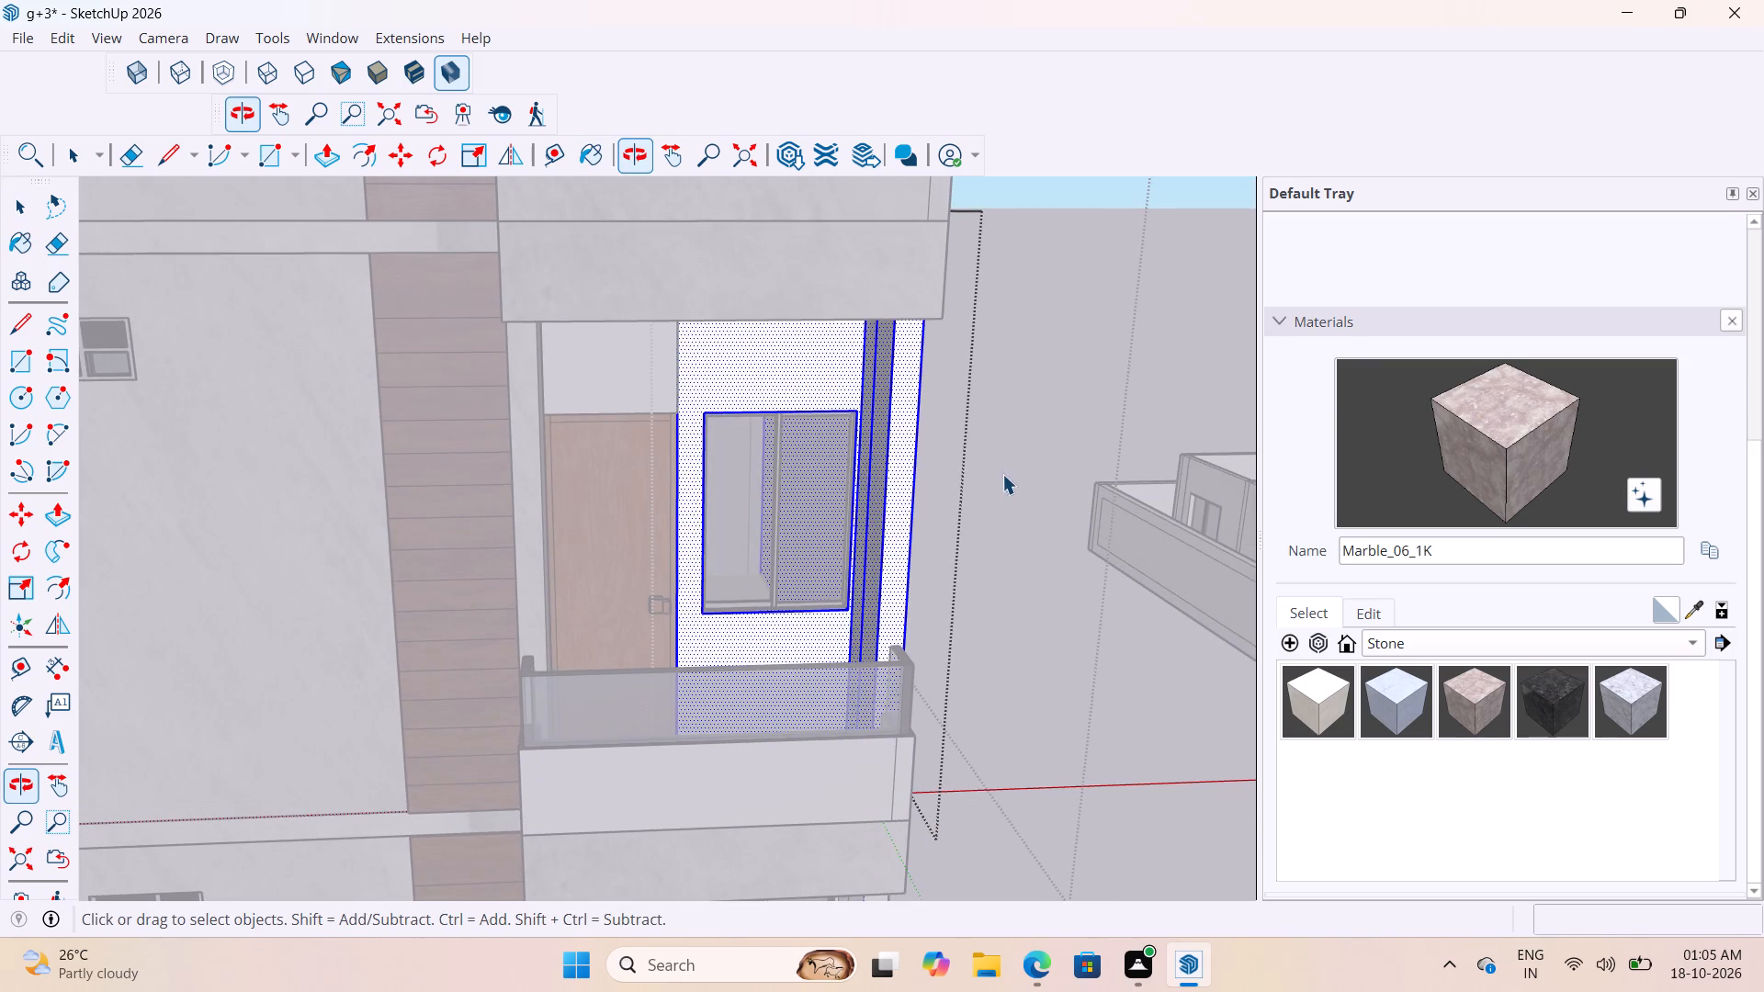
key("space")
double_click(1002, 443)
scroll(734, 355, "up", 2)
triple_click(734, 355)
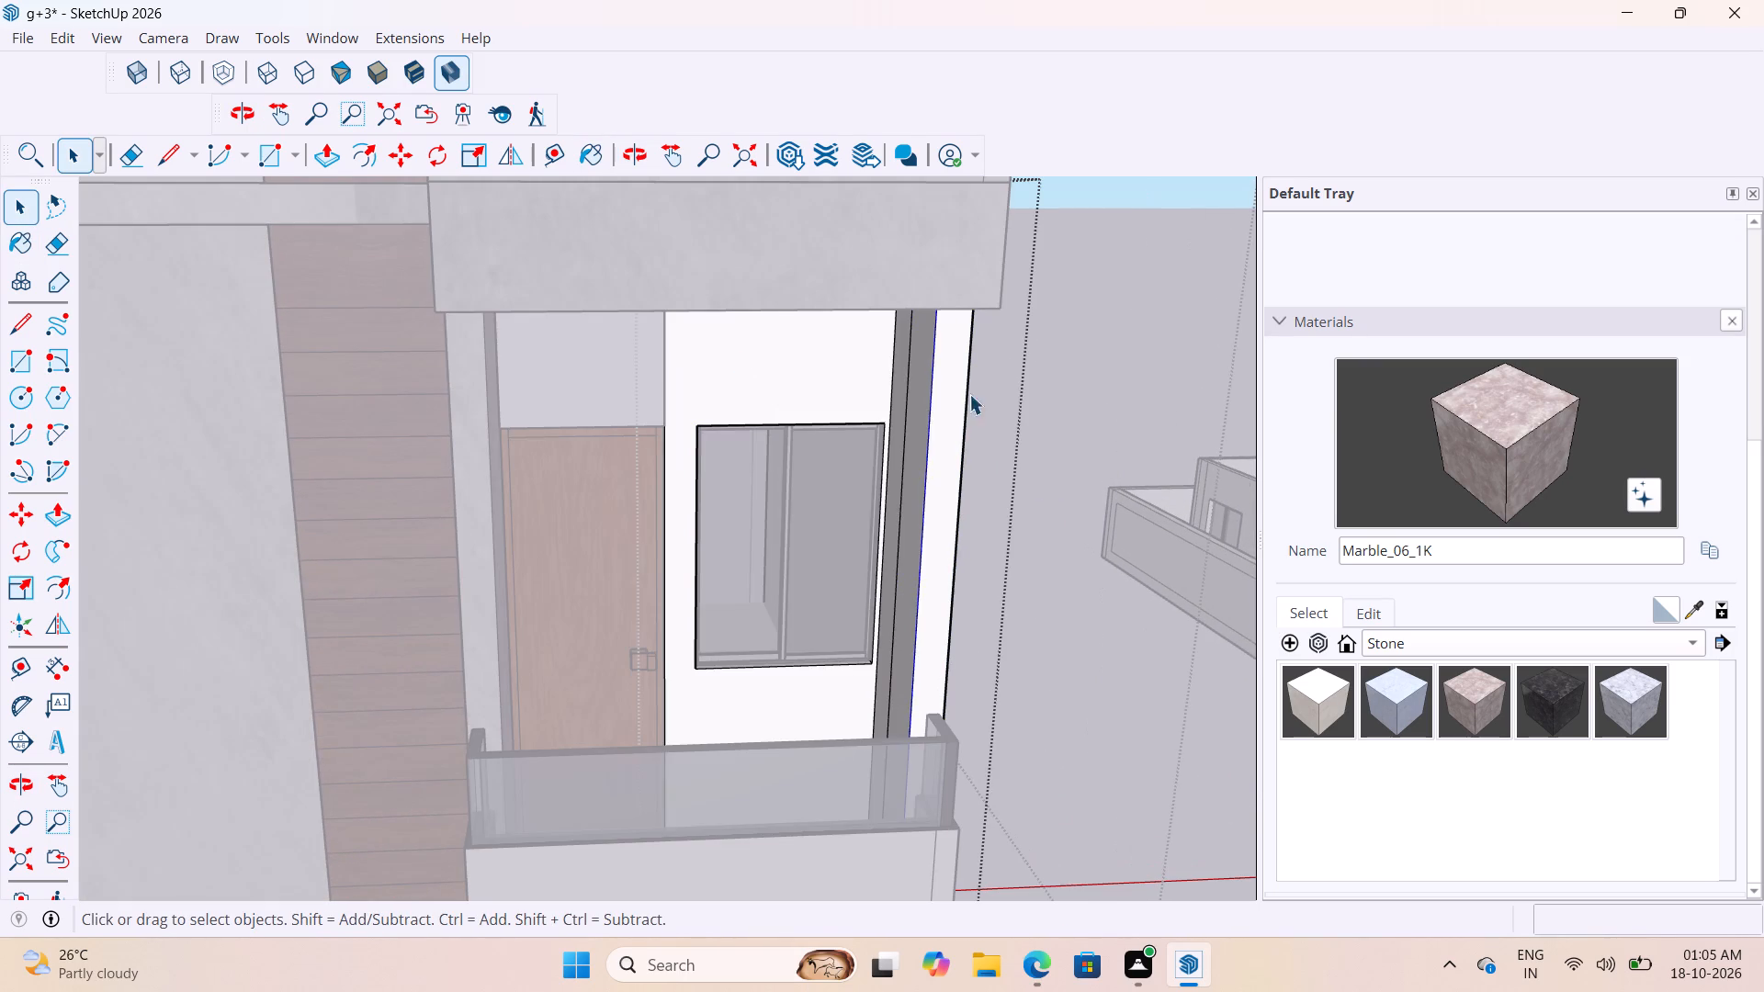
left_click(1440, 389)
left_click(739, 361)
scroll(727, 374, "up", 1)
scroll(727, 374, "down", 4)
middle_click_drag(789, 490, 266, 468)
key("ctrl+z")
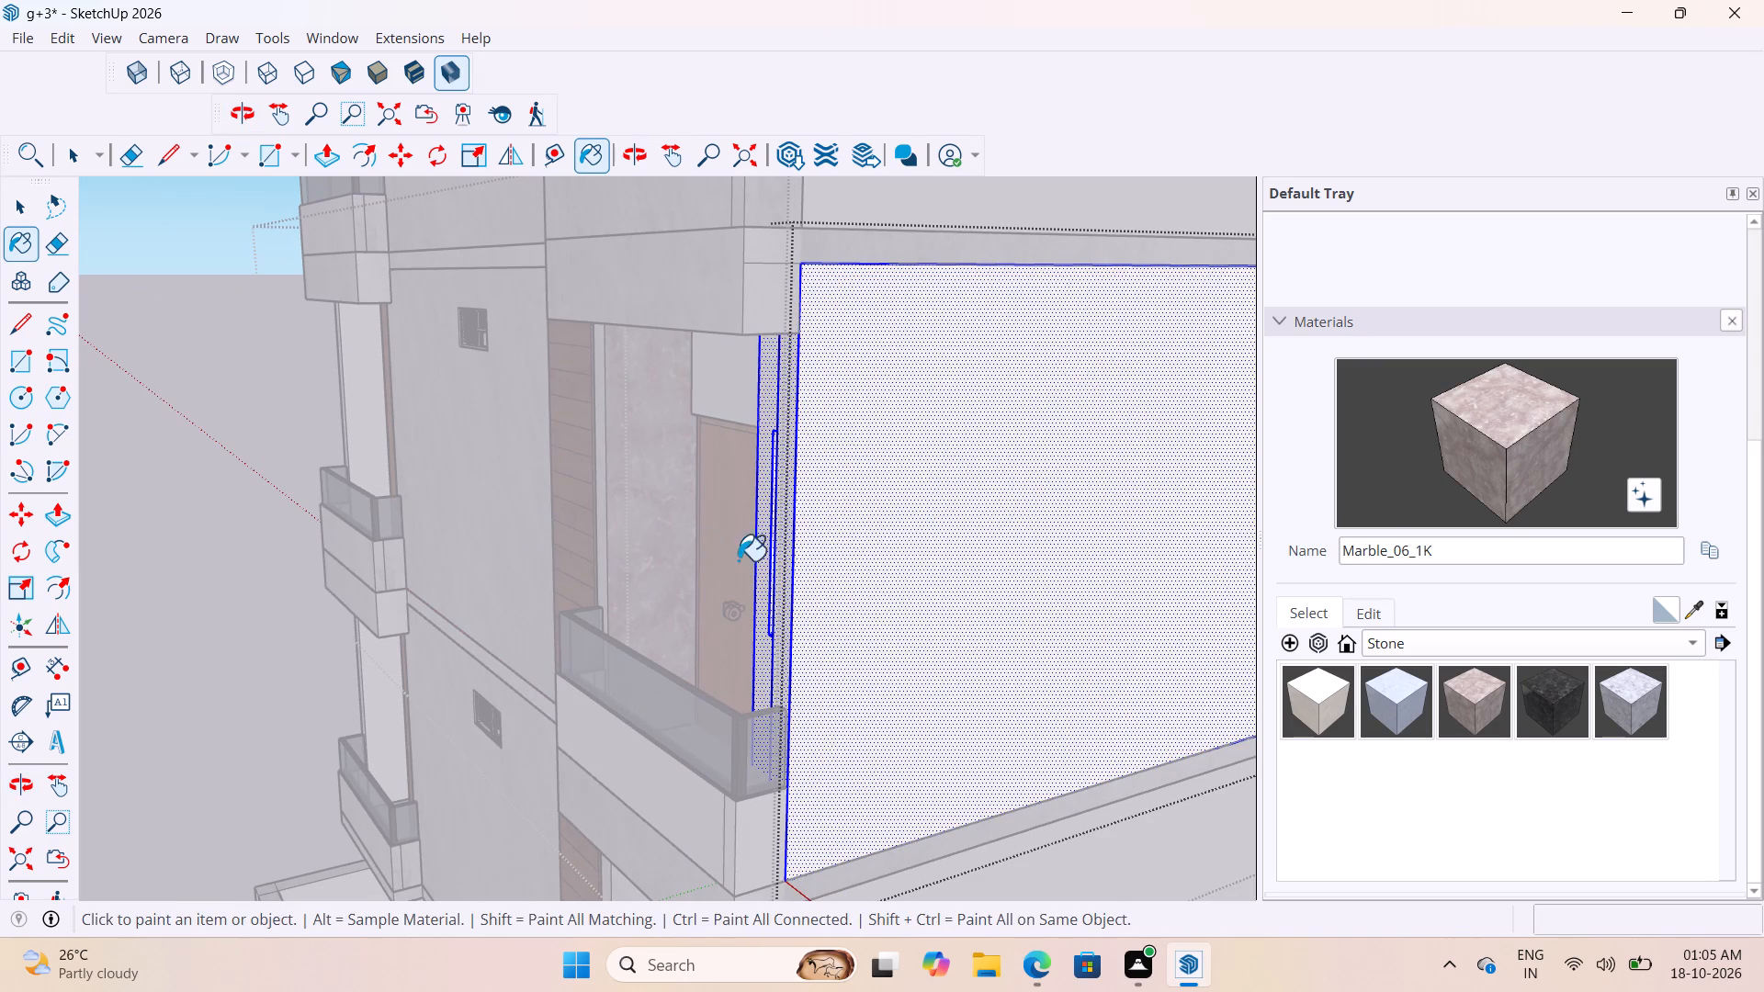
Paint only the front face of the second floor corner balcony's window wall with Marble_06_1K.
middle_click_drag(739, 560, 1047, 598)
key("space")
key("space")
double_click(1112, 433)
double_click(1105, 433)
double_click(1080, 413)
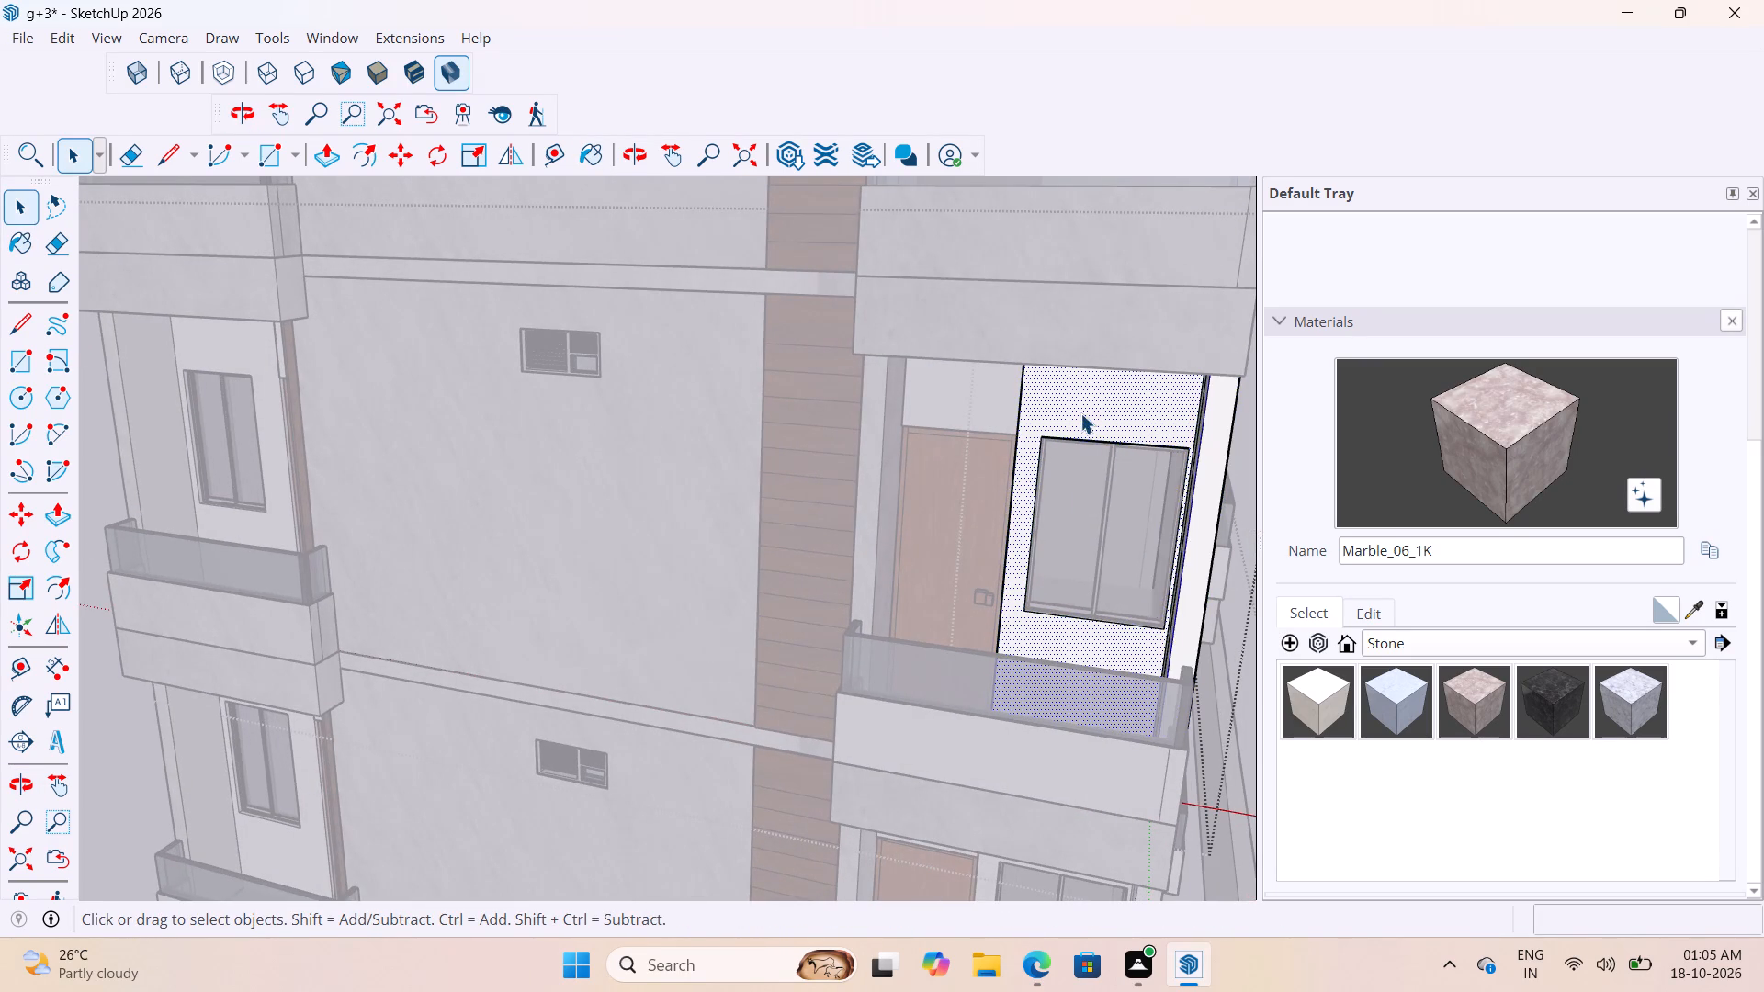
double_click(1065, 403)
middle_click_drag(1018, 394, 1122, 346)
scroll(1122, 346, "down", 1)
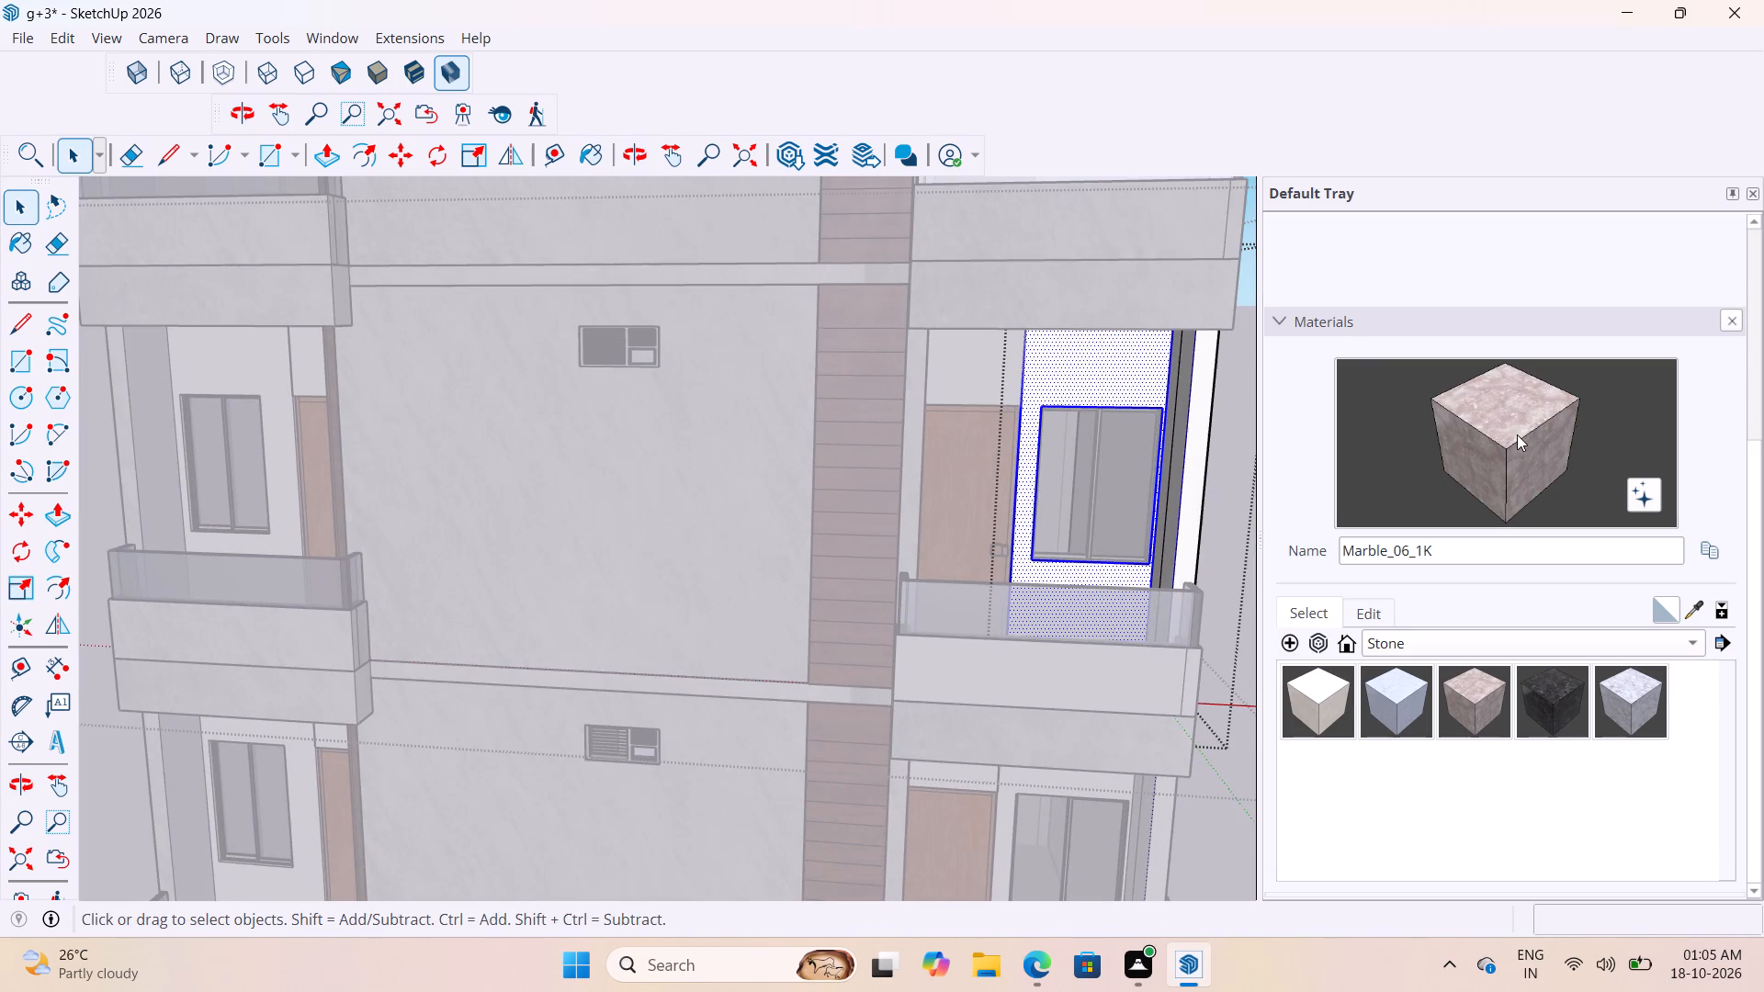
left_click(1518, 434)
scroll(1057, 362, "up", 6)
left_click(1061, 358)
Paint the narrow inner return faces next to the second floor balcony's window with Marble_06_1K.
scroll(527, 434, "down", 5)
middle_click_drag(1052, 523, 1079, 495)
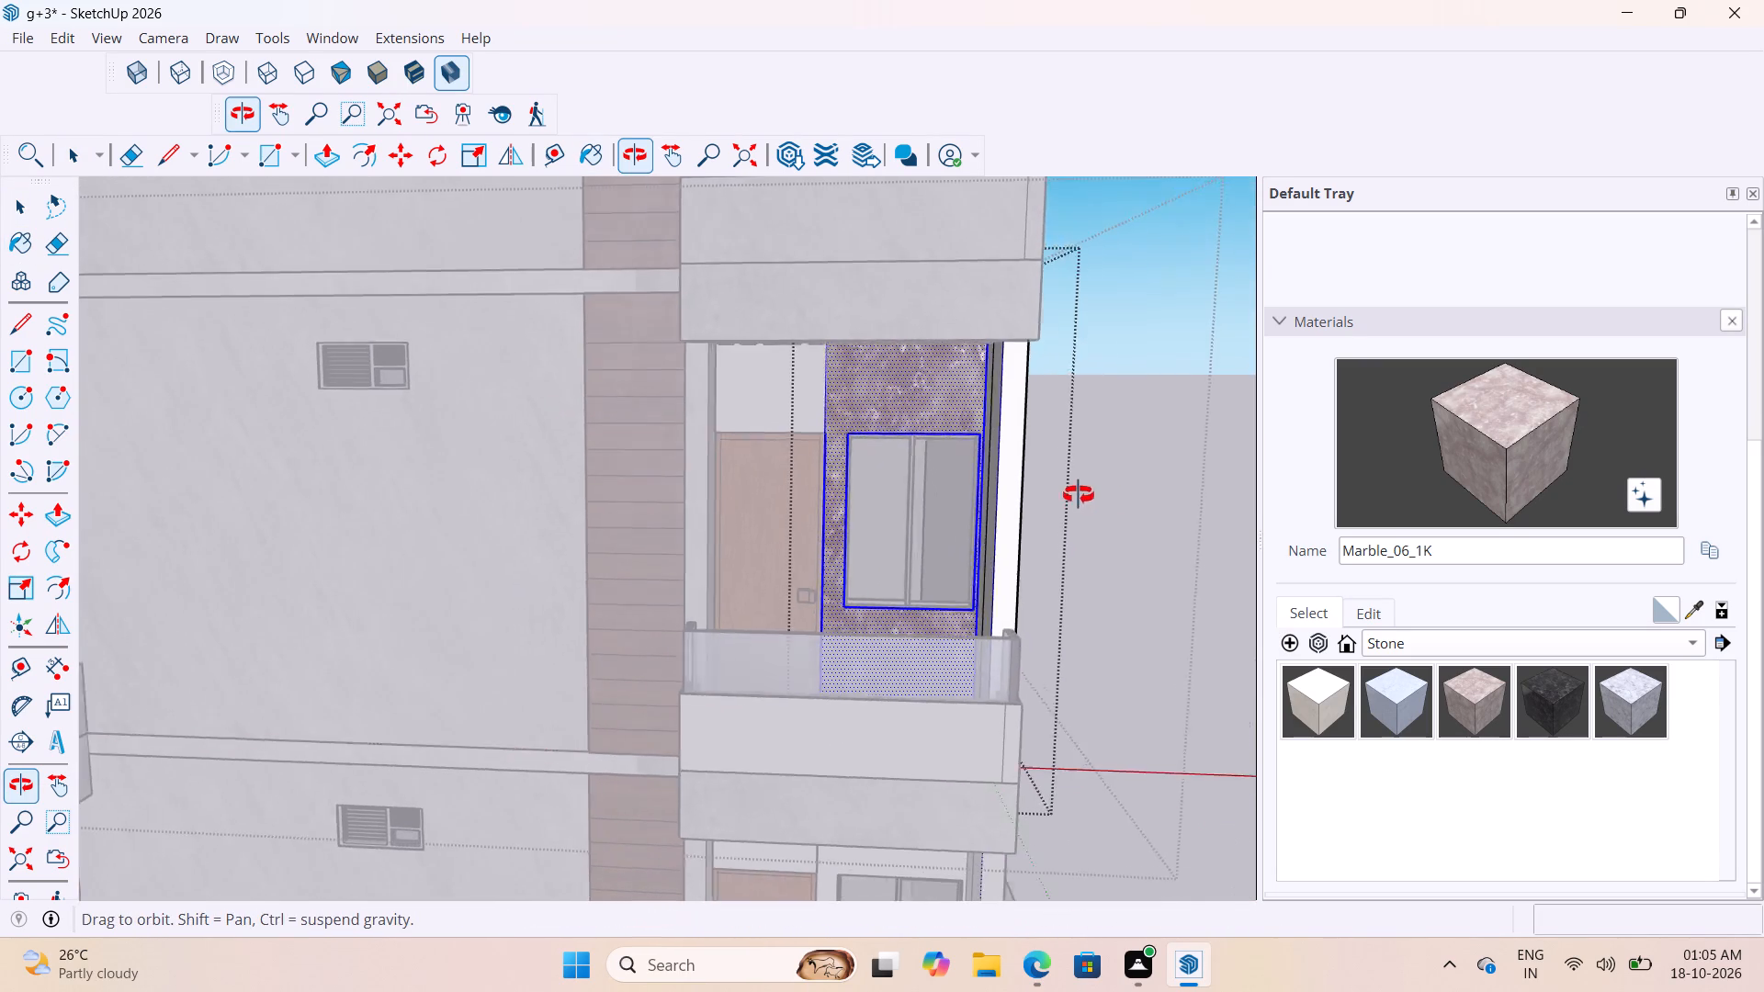
middle_click_drag(1079, 495, 1204, 528)
scroll(1048, 410, "up", 3)
left_click(1006, 405)
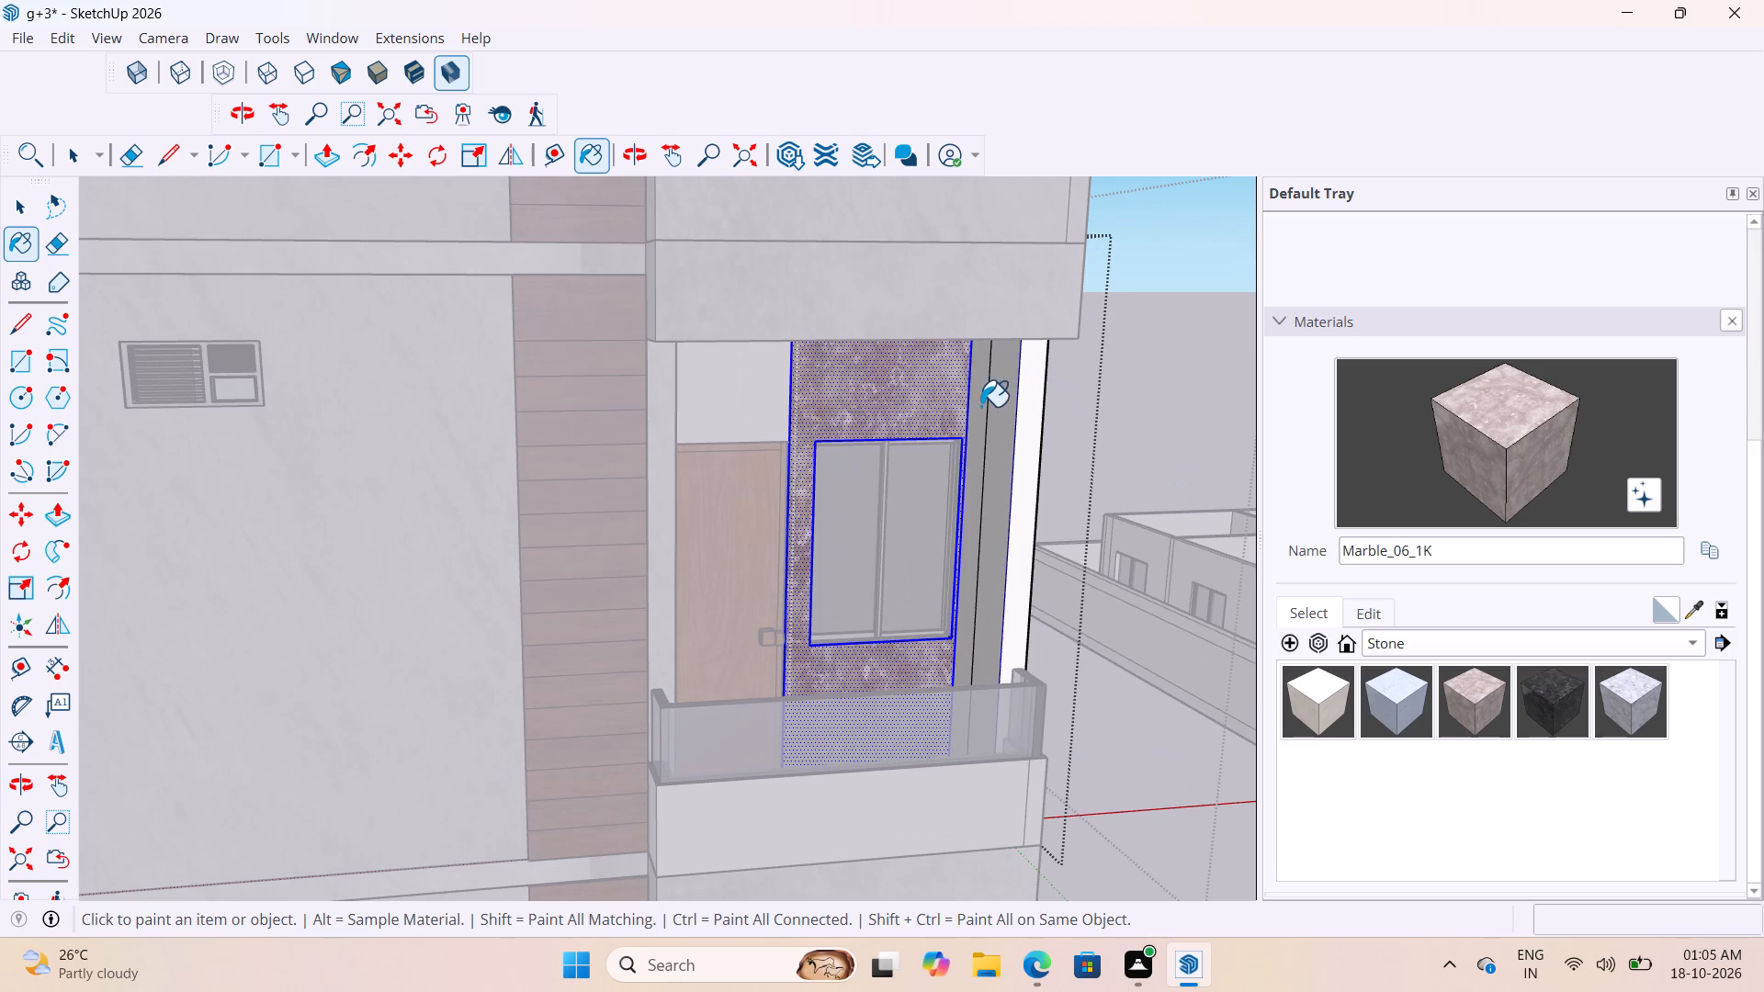
scroll(980, 405, "up", 4)
left_click(980, 405)
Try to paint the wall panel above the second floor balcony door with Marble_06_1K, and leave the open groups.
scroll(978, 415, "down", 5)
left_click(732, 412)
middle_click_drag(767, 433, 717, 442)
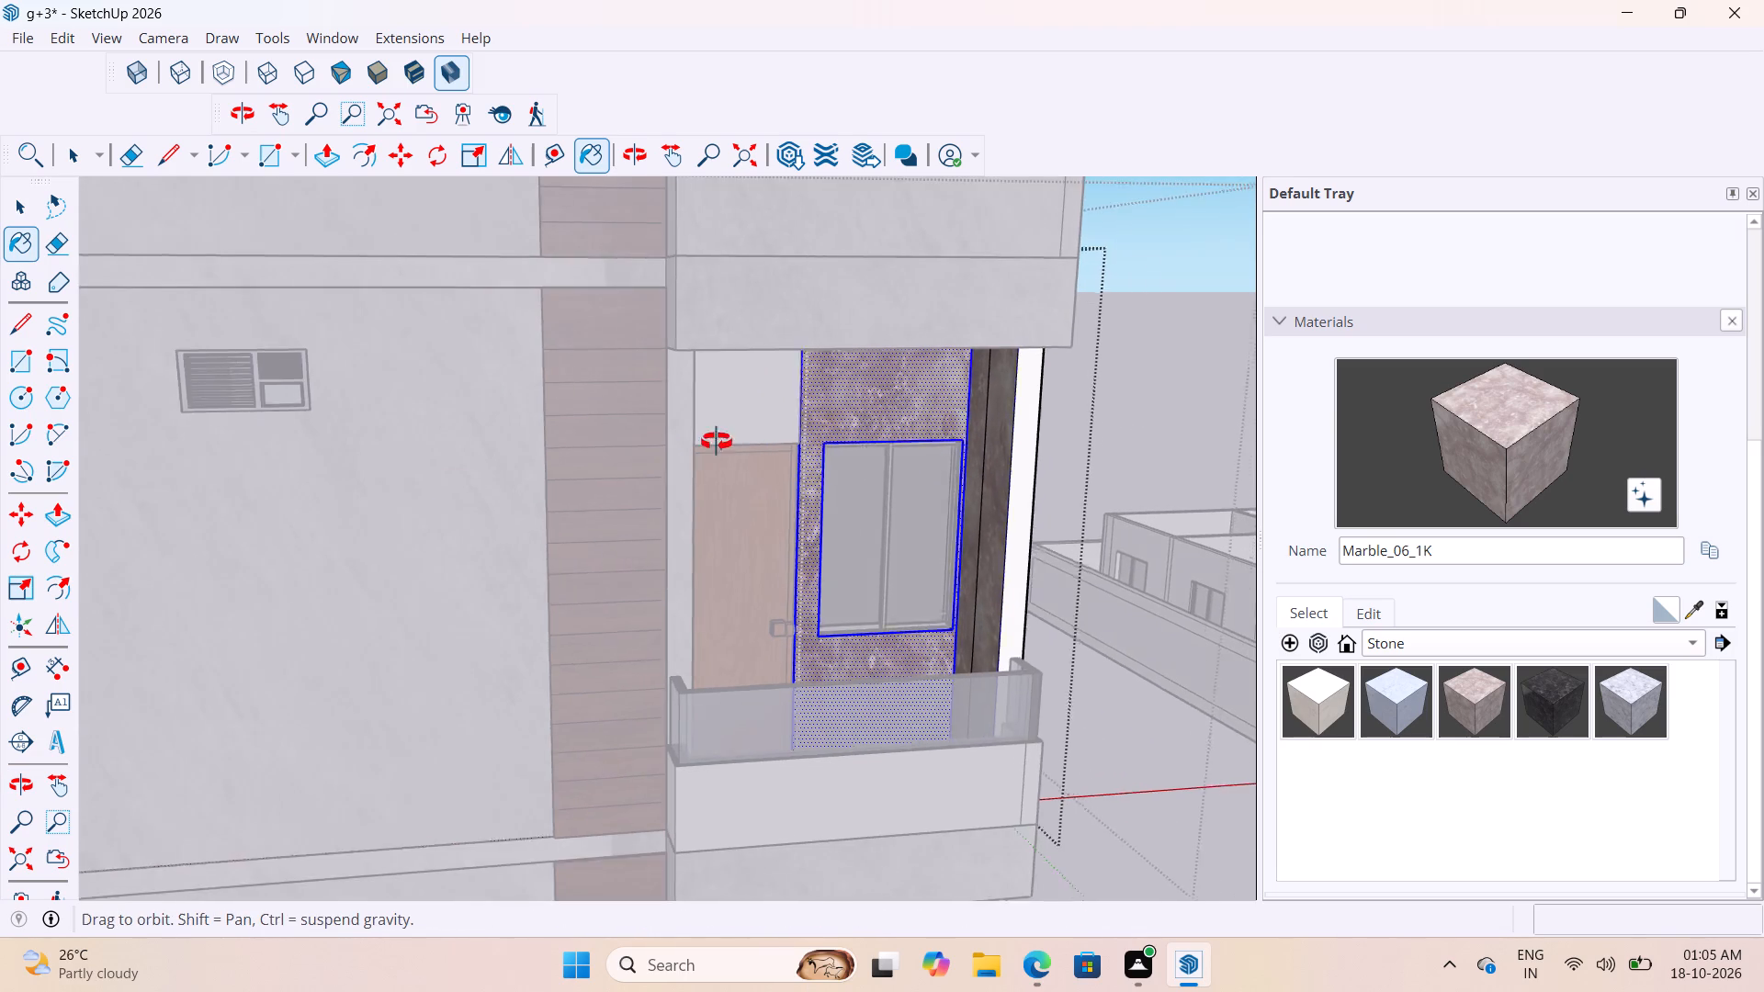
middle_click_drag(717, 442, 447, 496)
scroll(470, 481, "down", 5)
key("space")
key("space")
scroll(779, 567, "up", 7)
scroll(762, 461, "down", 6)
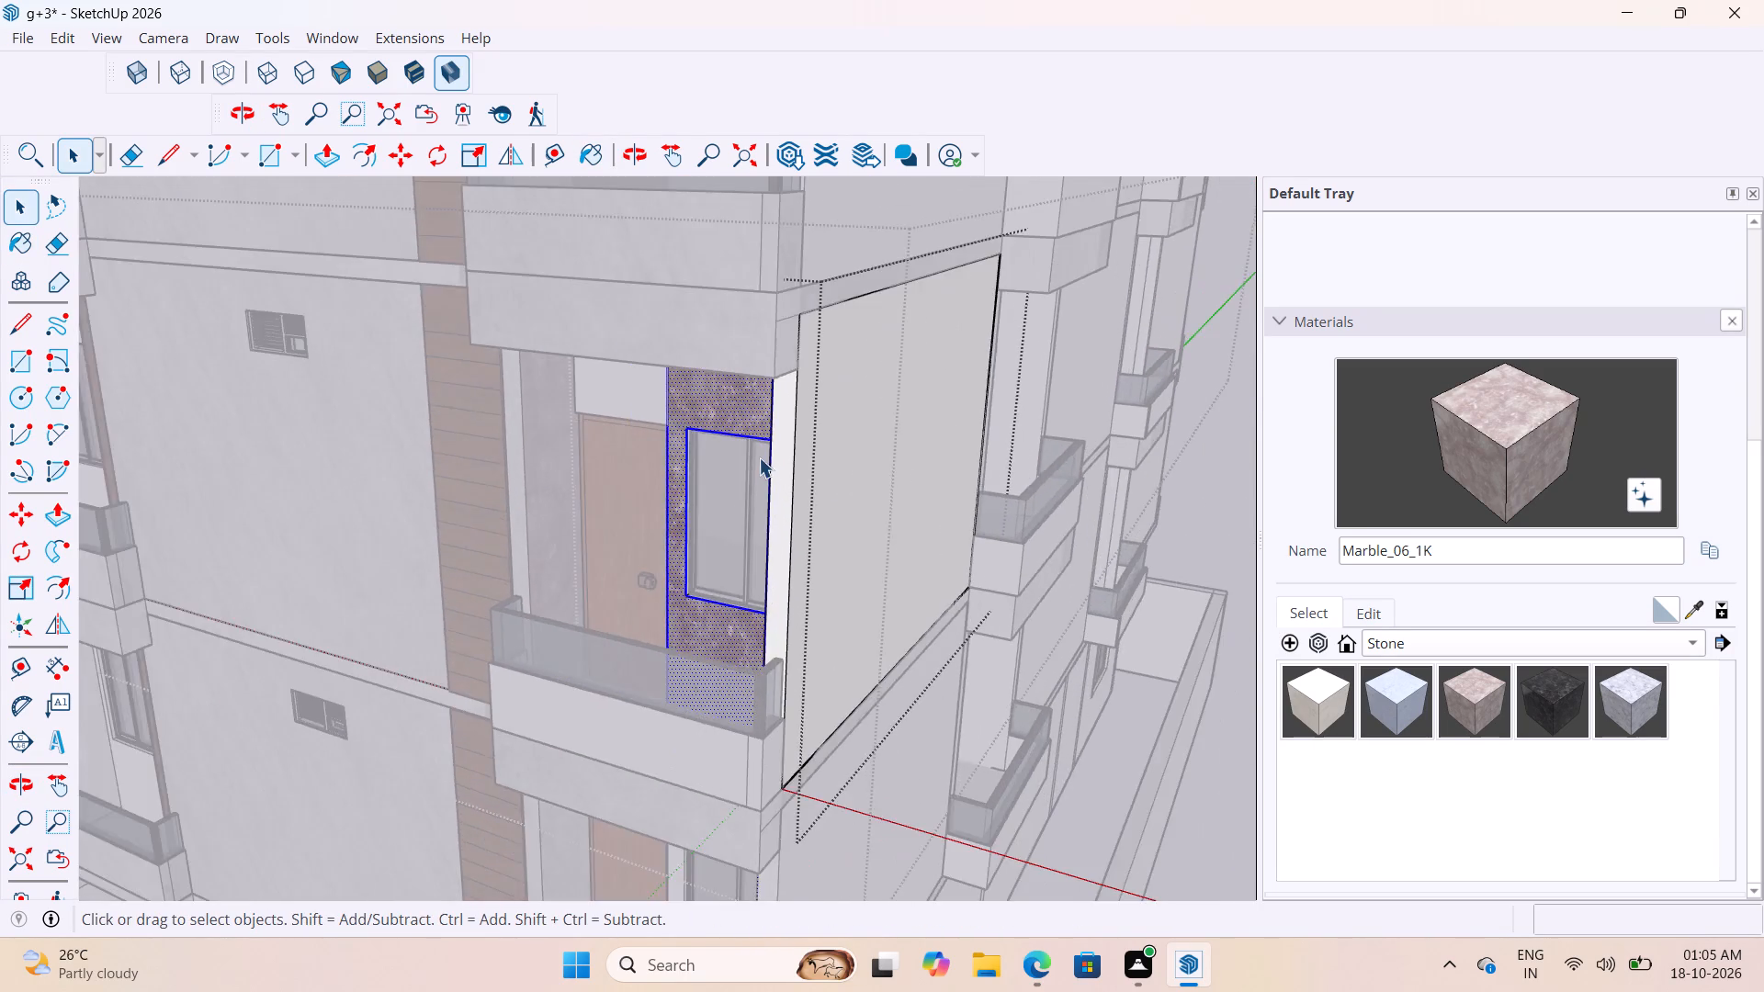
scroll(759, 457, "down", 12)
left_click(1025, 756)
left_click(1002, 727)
Sample Material3 from the finished top floor surface and paint the top floor group's unfinished side facade with it.
scroll(808, 534, "up", 8)
middle_click_drag(728, 421, 744, 412)
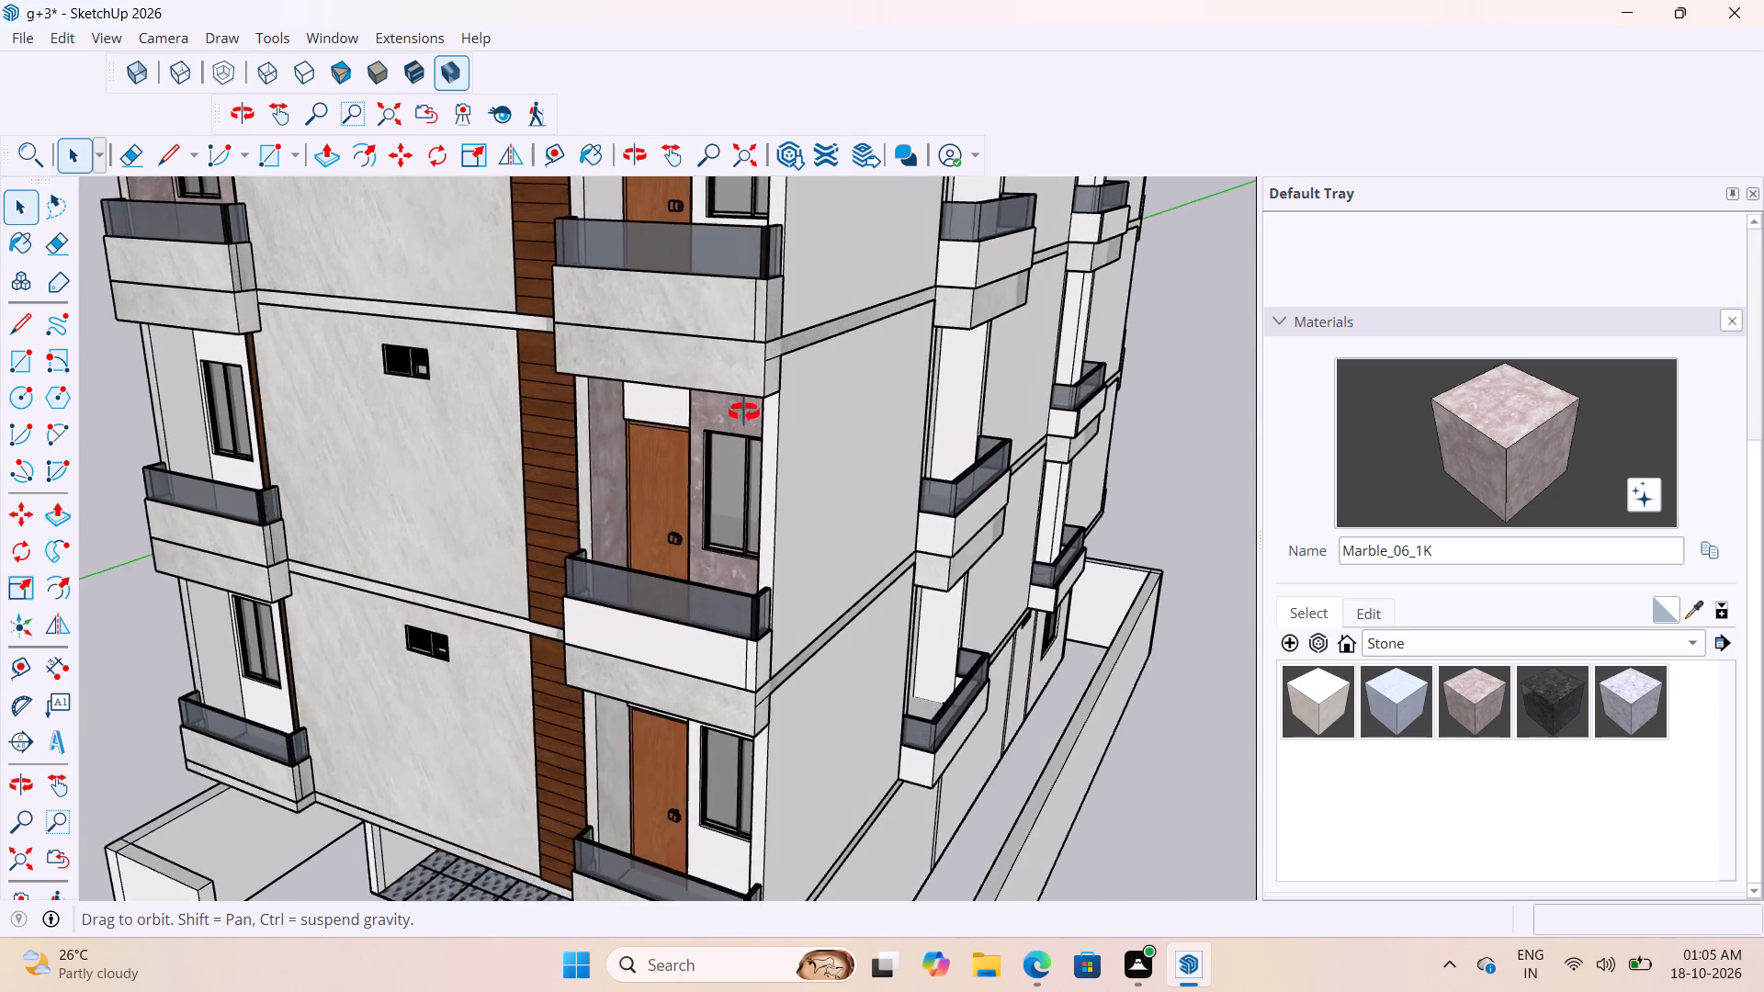
middle_click_drag(744, 412, 289, 573)
scroll(613, 667, "down", 4)
scroll(674, 793, "up", 2)
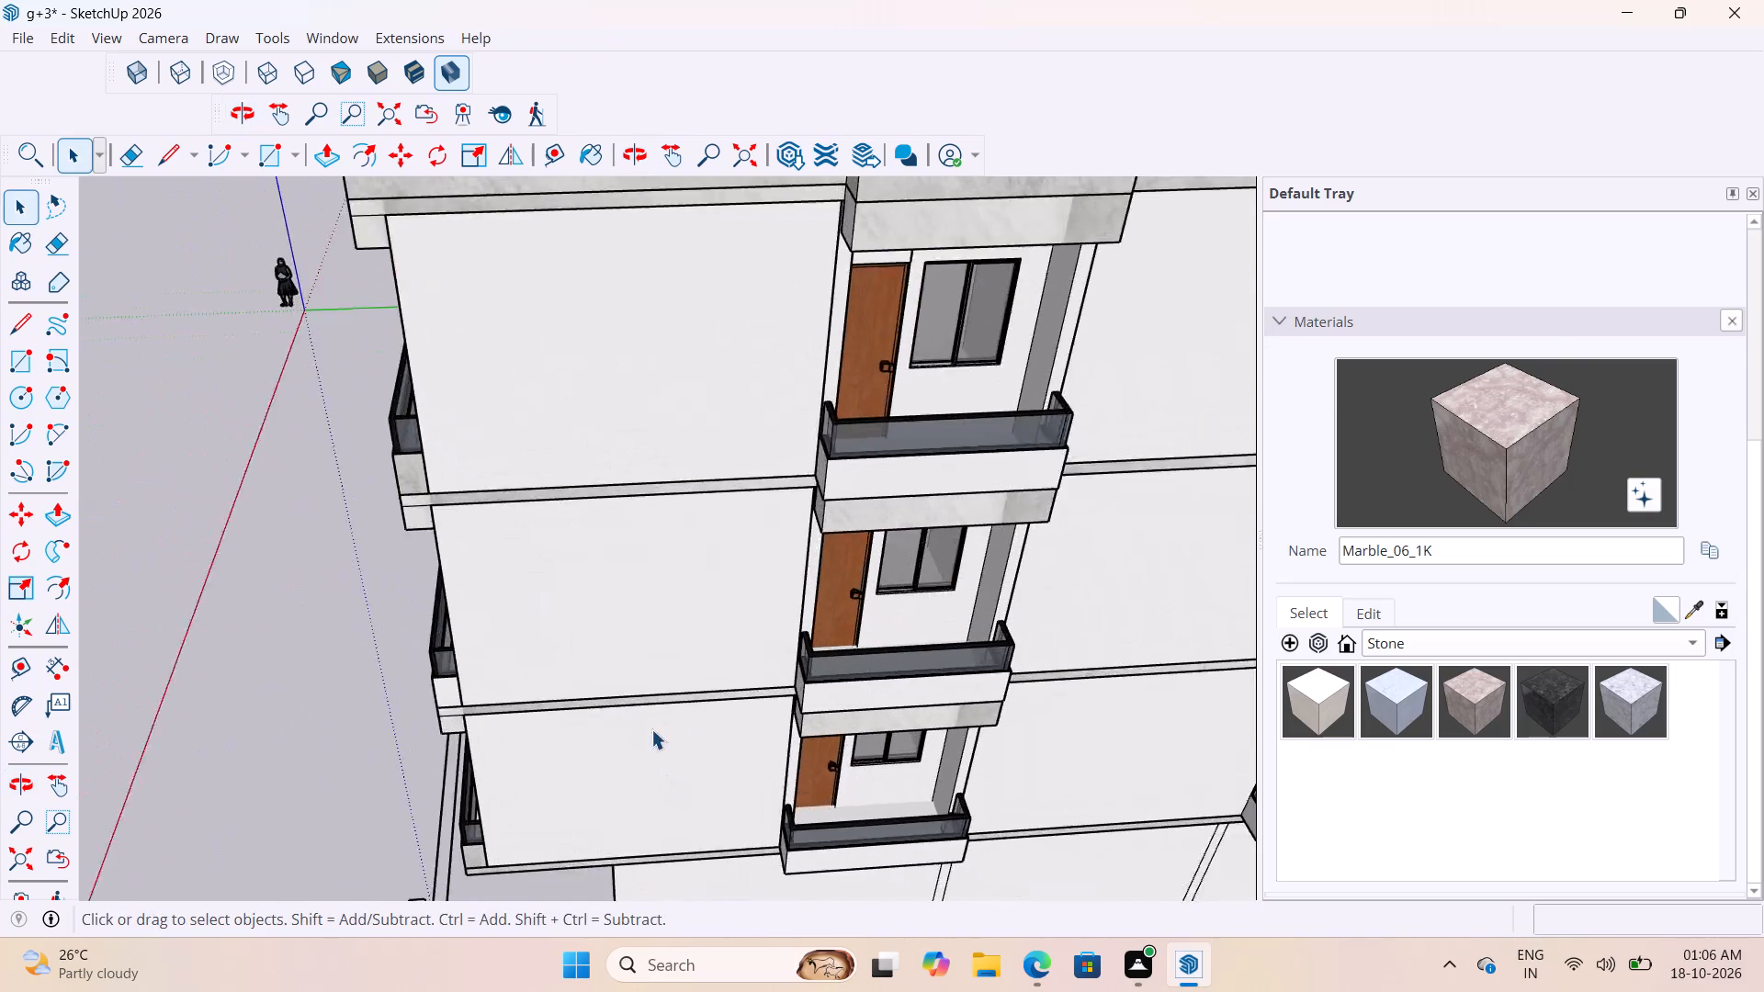
scroll(651, 729, "down", 10)
left_click(635, 519)
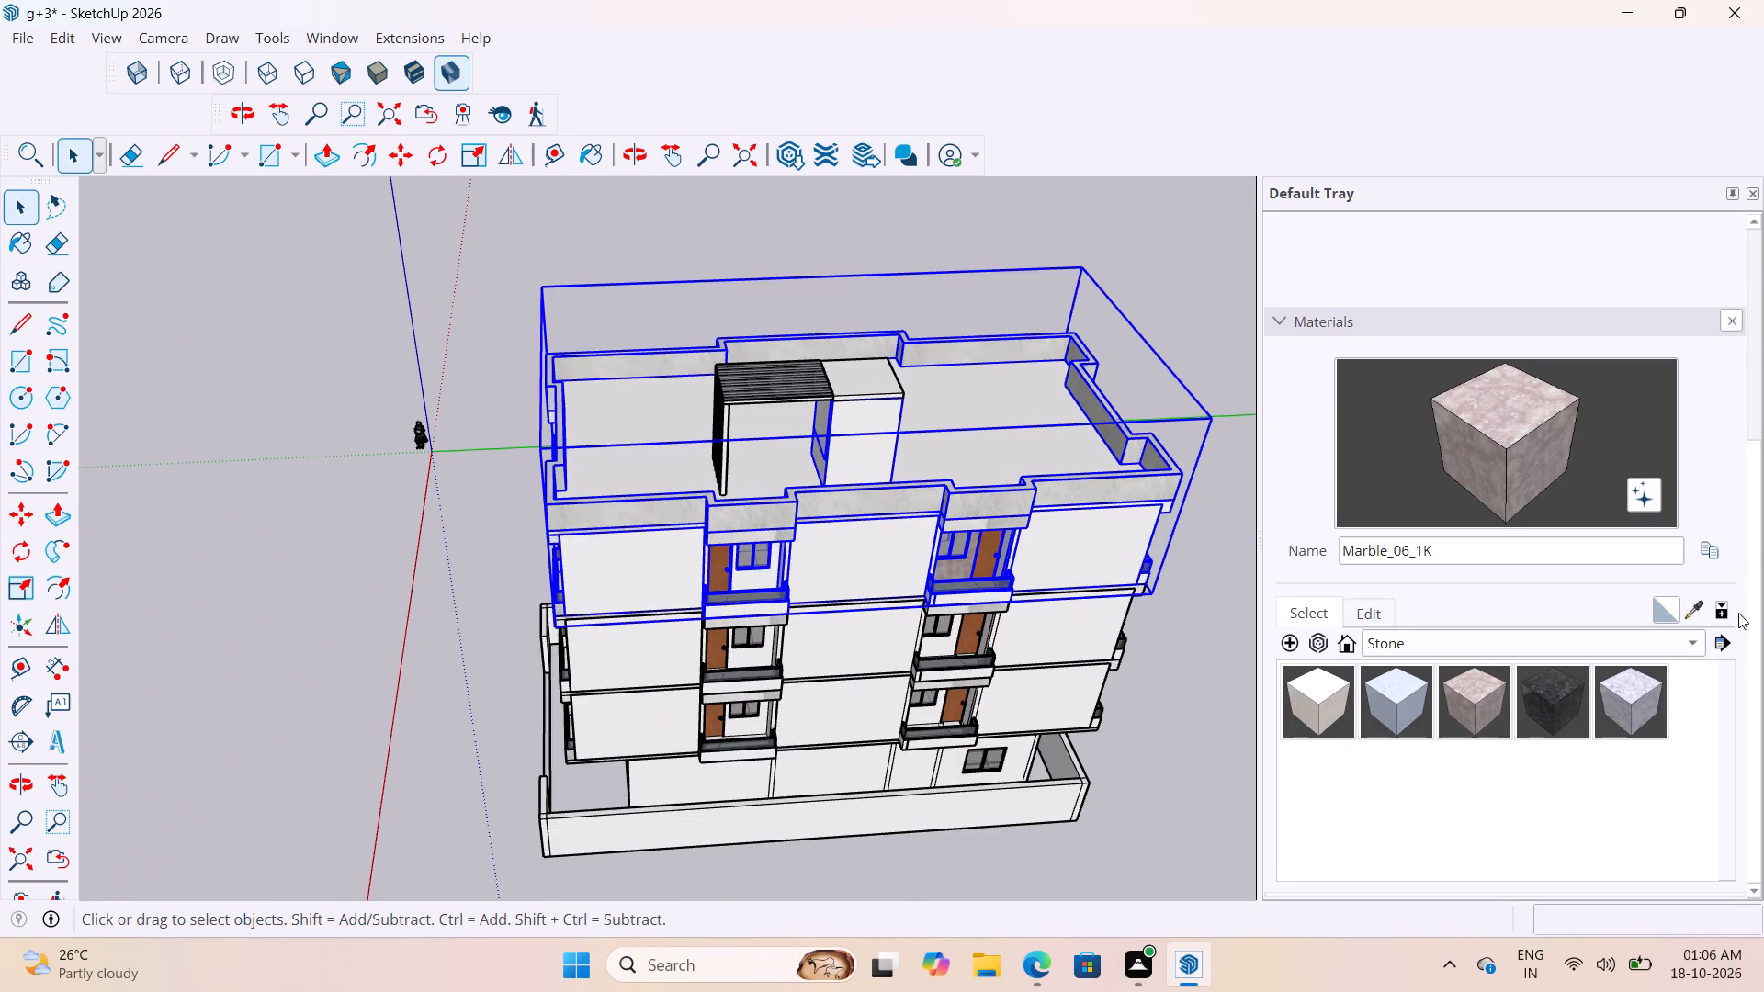
left_click(1682, 615)
scroll(848, 508, "up", 10)
left_click(741, 514)
scroll(995, 487, "down", 5)
left_click(573, 613)
scroll(578, 613, "down", 4)
Paint the side facades of the two floors below the top floor with Material3.
scroll(601, 716, "up", 3)
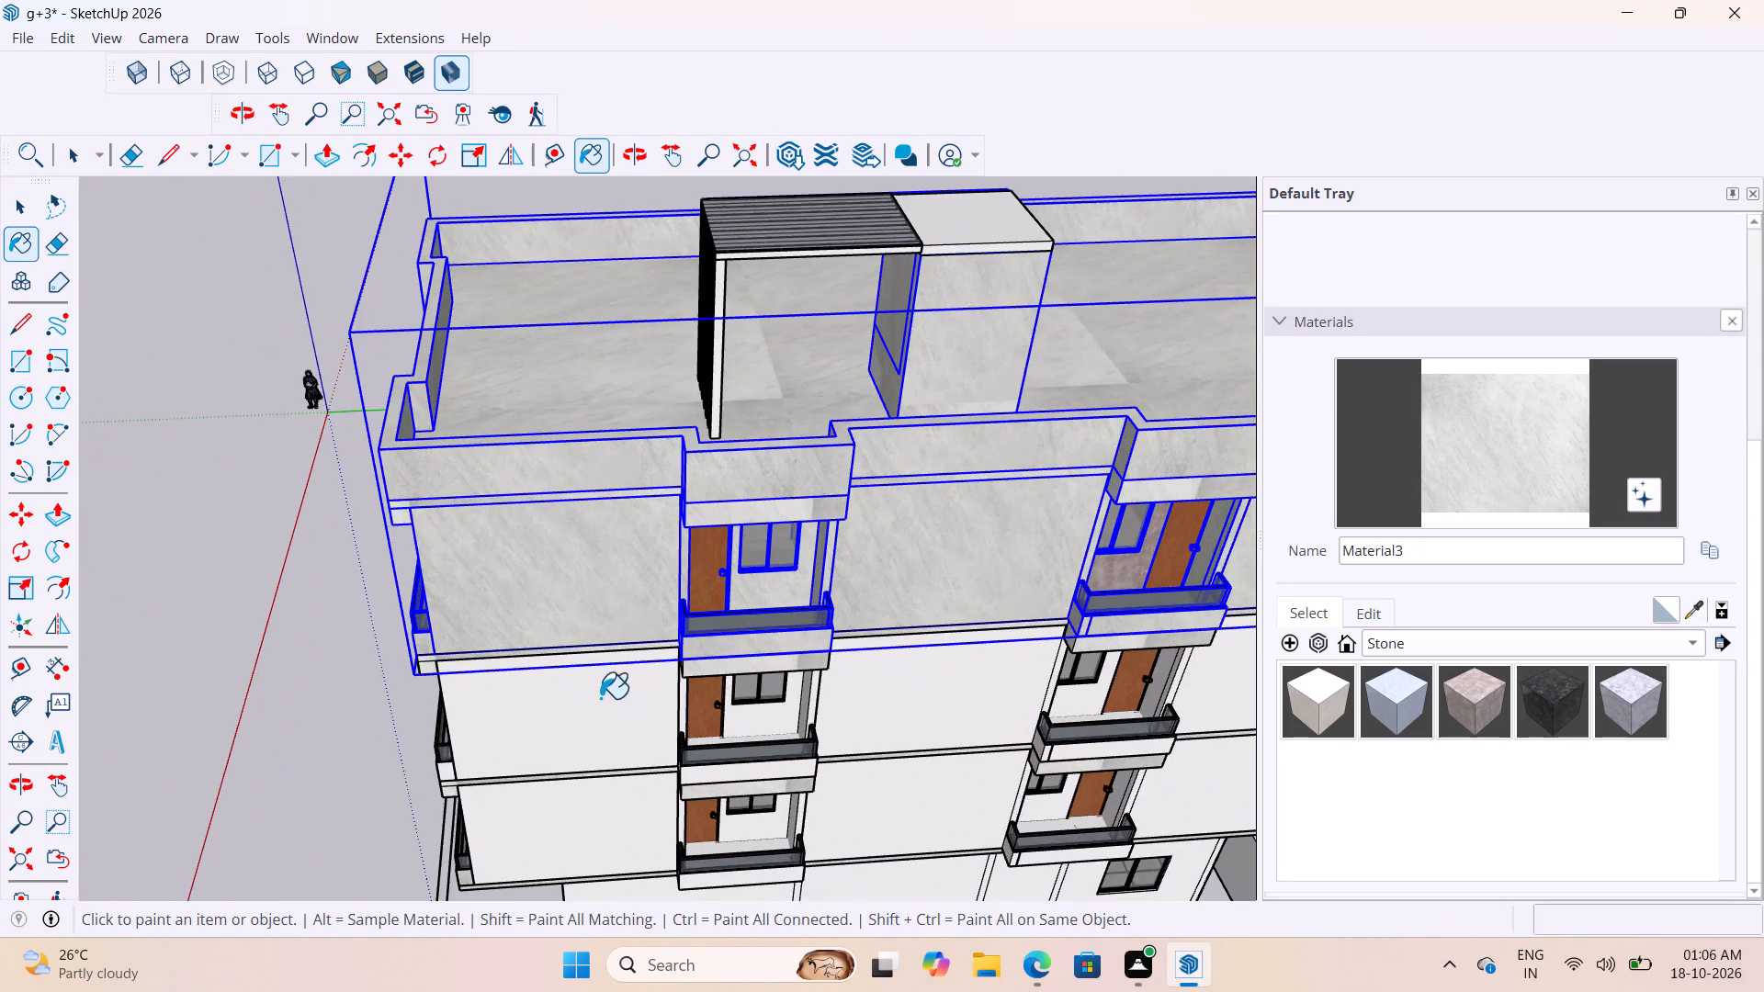
middle_click_drag(600, 690, 656, 572)
left_click(627, 678)
scroll(631, 637, "down", 4)
left_click(650, 750)
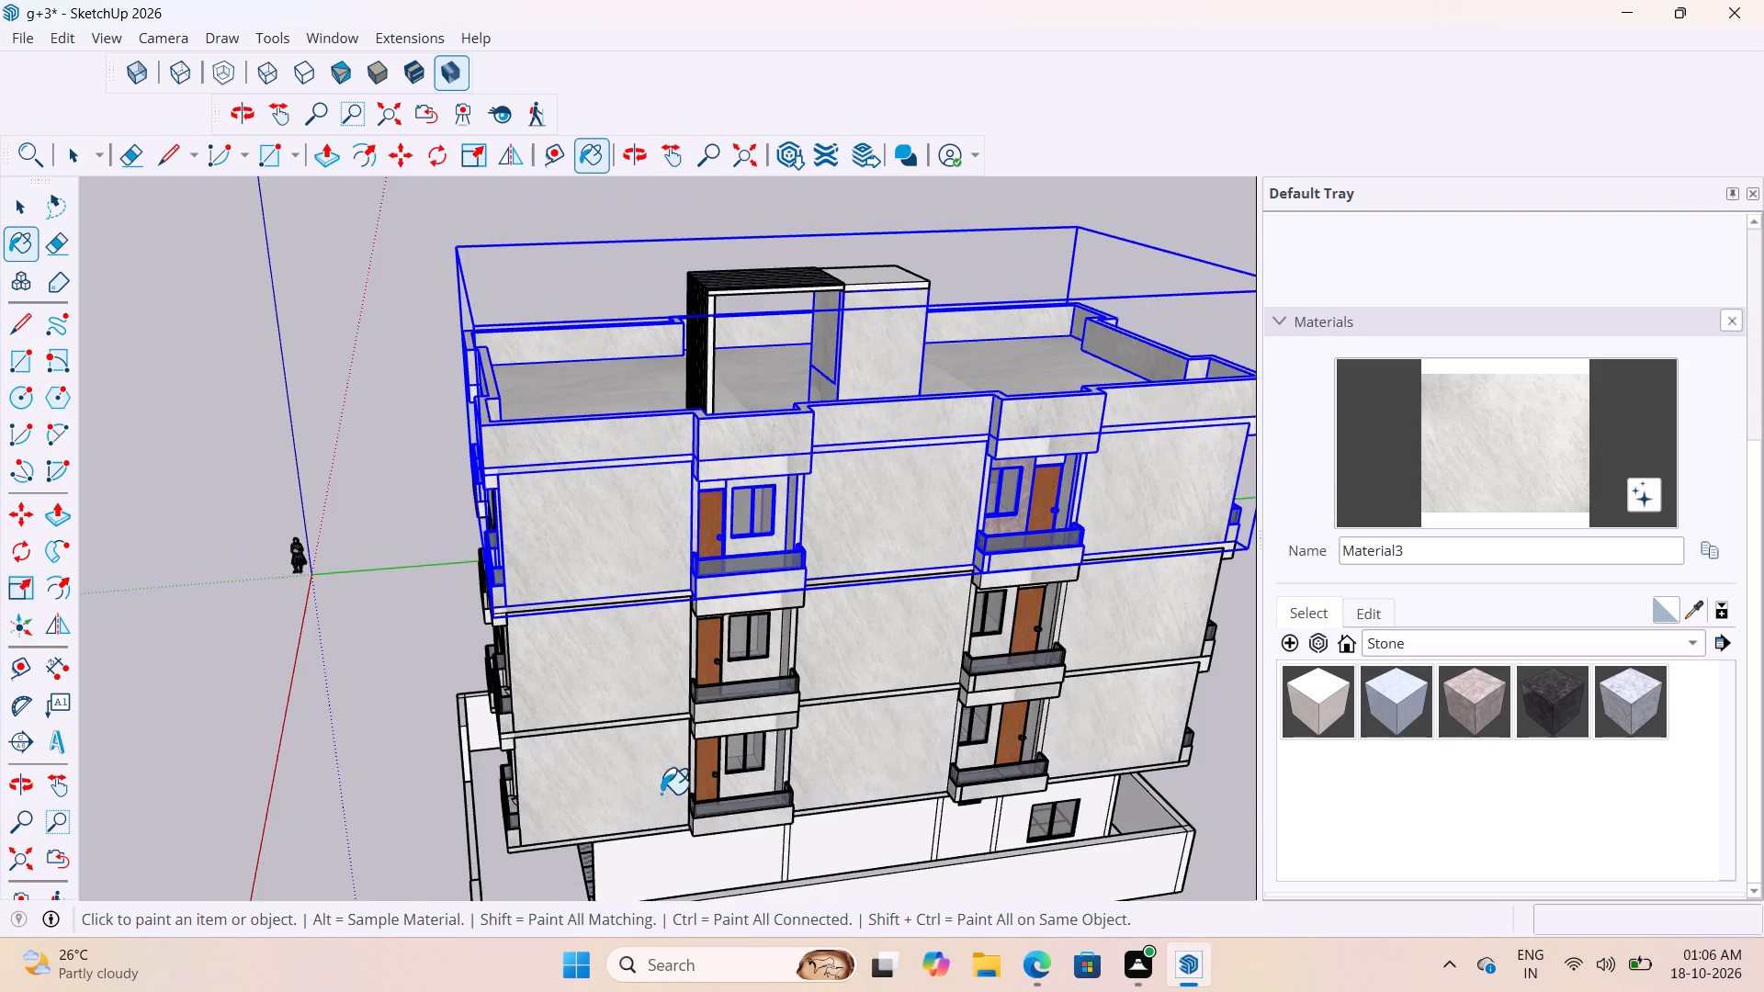
Clear the selection and examine the front and side facades for wall sections still lacking Material3.
scroll(667, 805, "up", 3)
middle_click_drag(664, 772, 480, 641)
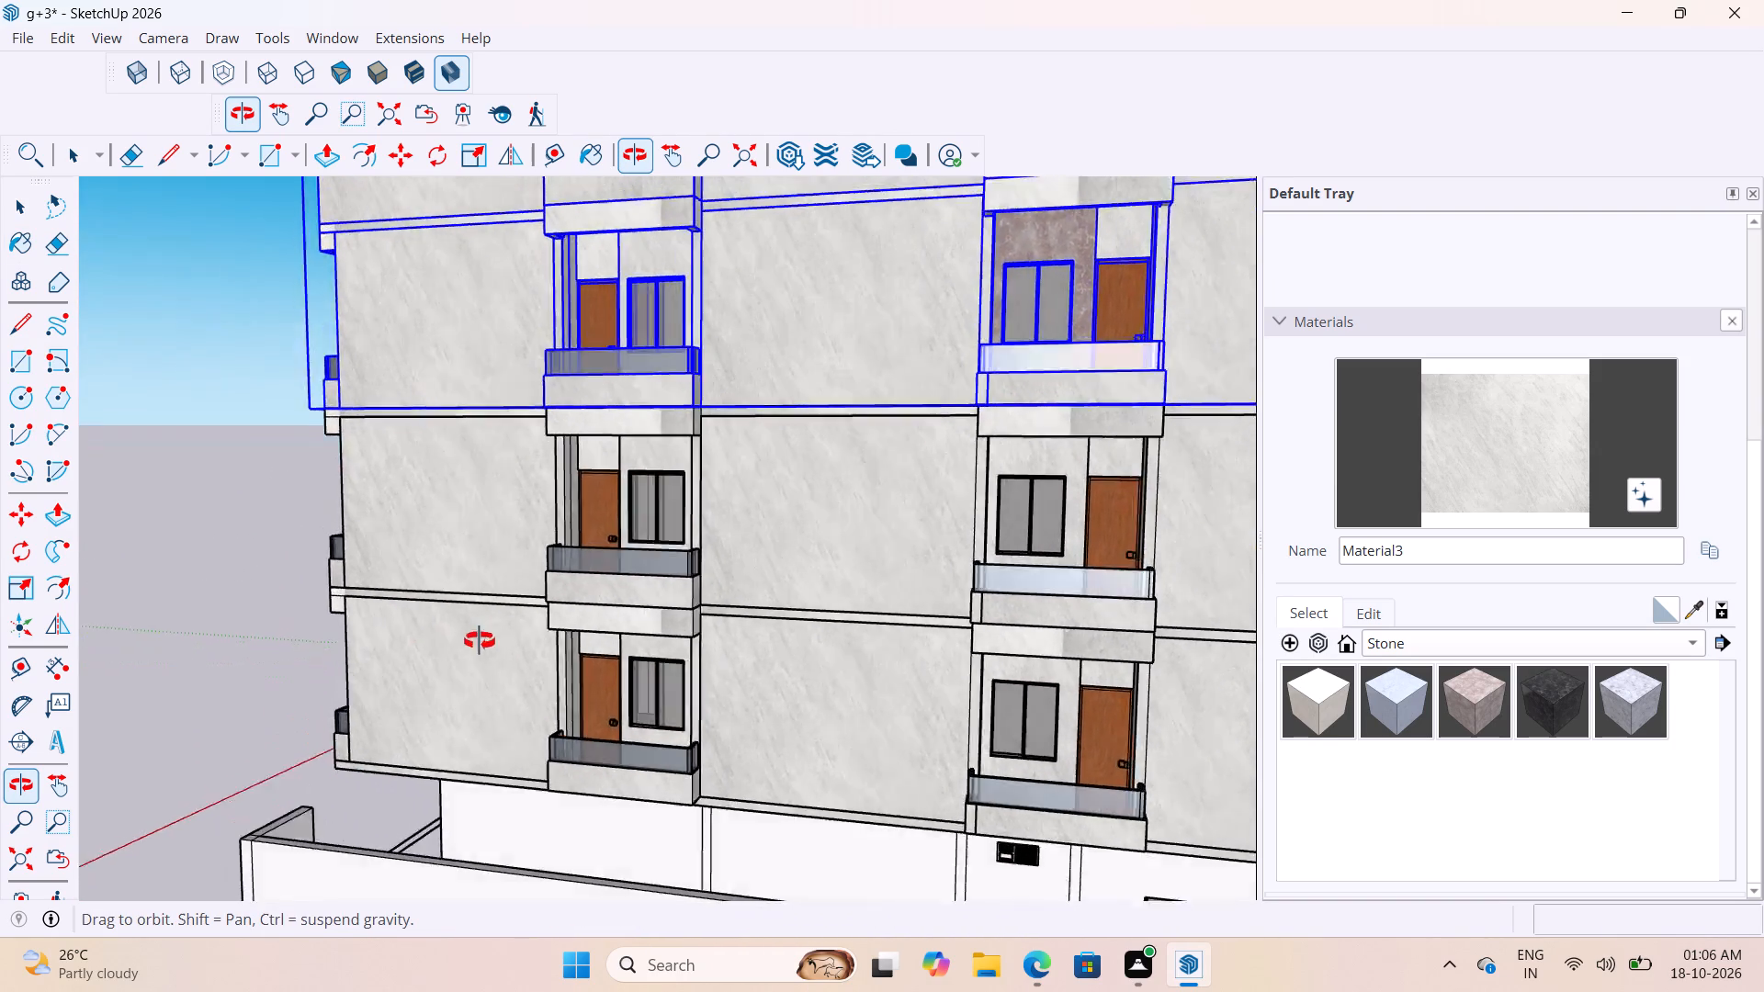
middle_click_drag(480, 641, 1252, 708)
scroll(982, 577, "up", 6)
scroll(977, 583, "down", 11)
scroll(954, 658, "up", 4)
key("space")
key("space")
left_click(1048, 618)
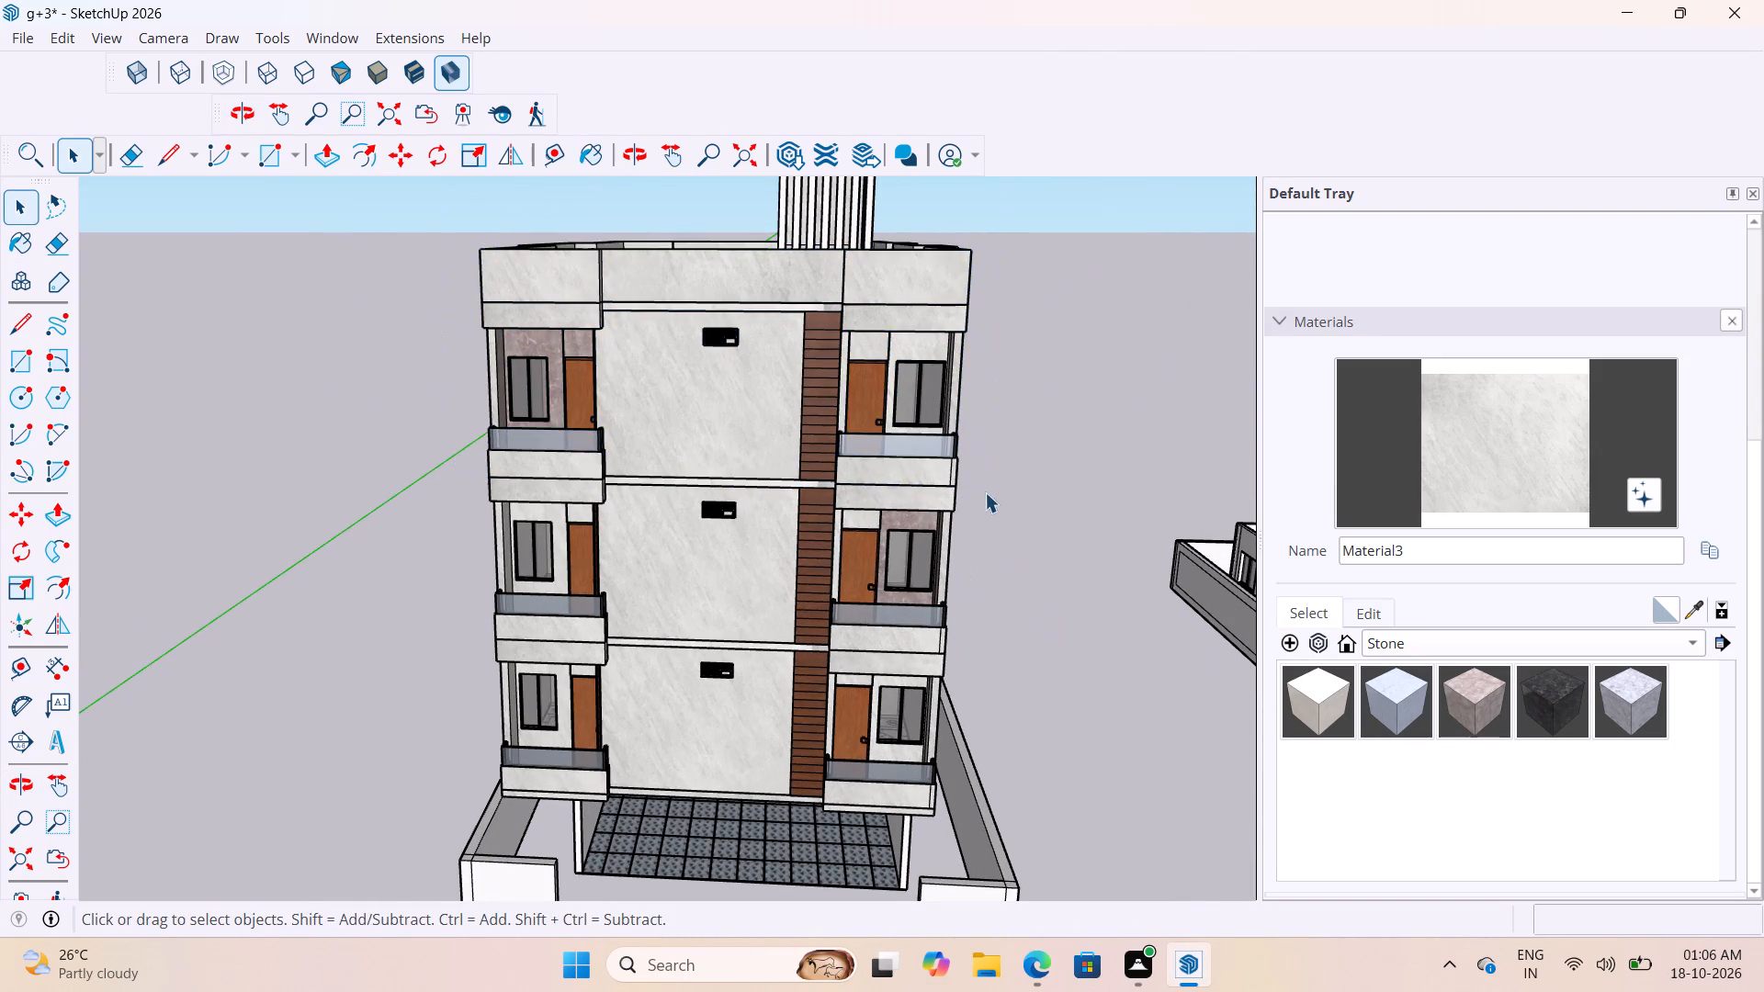
scroll(978, 484, "up", 3)
middle_click_drag(950, 446, 1400, 468)
scroll(1025, 344, "down", 9)
scroll(781, 591, "up", 3)
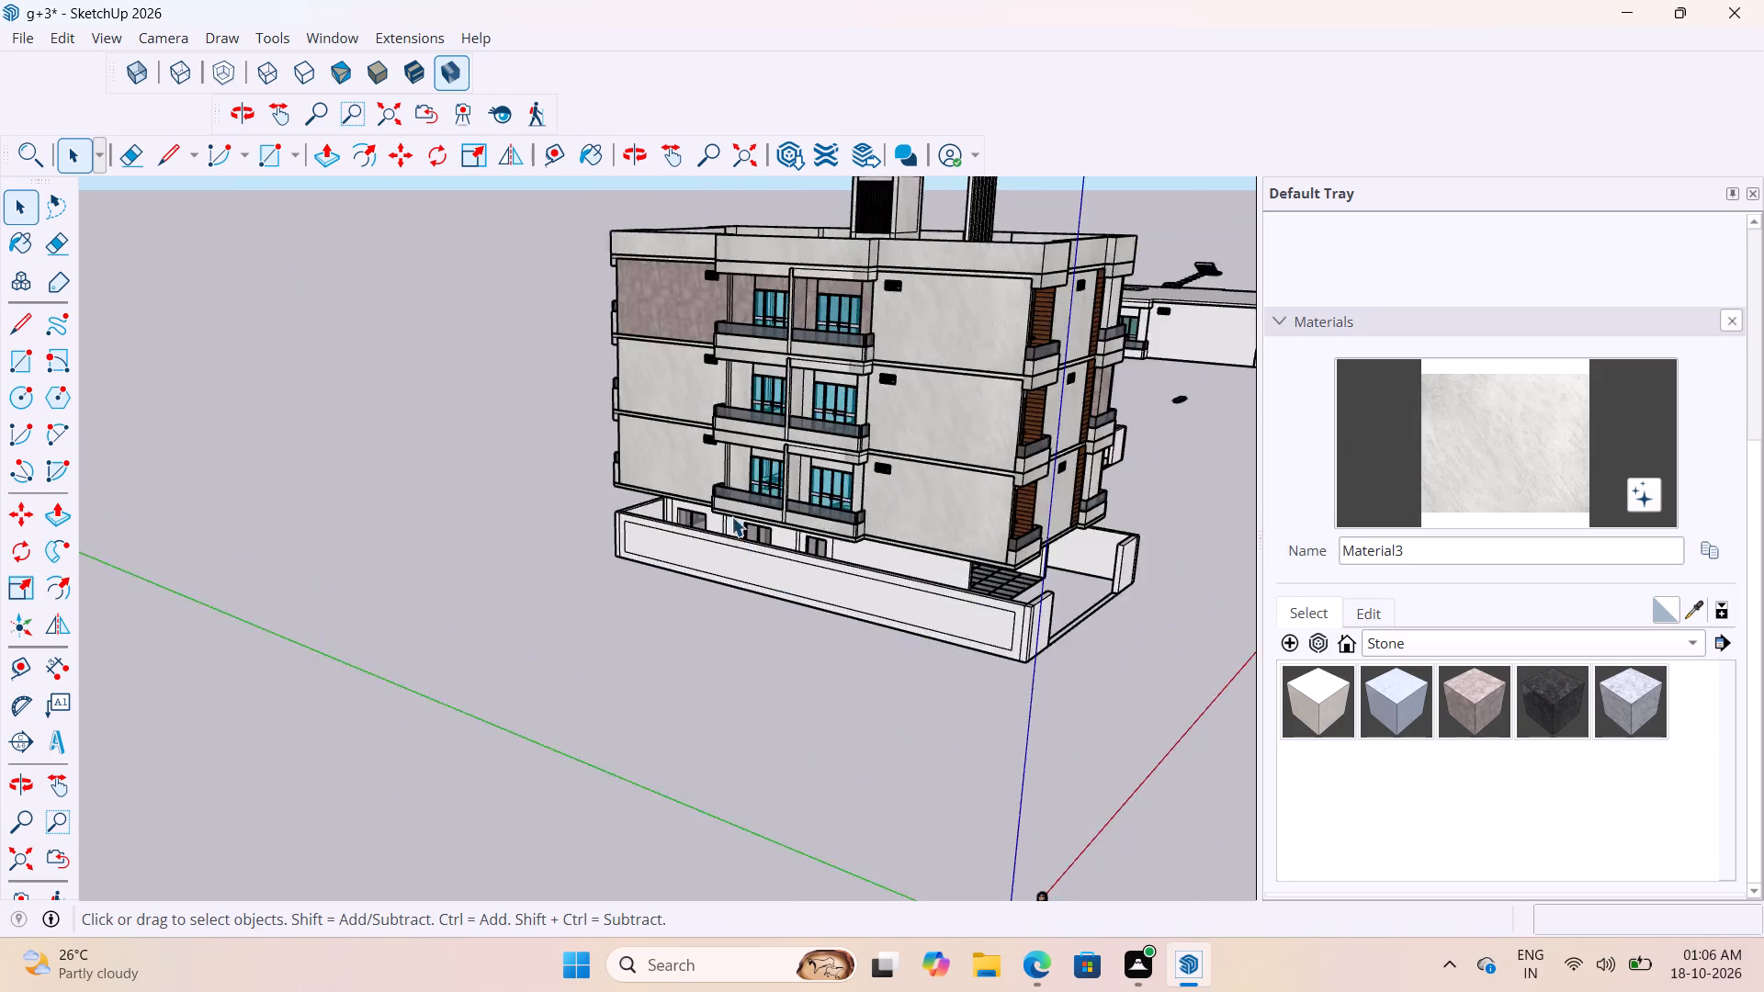
scroll(731, 516, "up", 4)
middle_click_drag(700, 359, 693, 418)
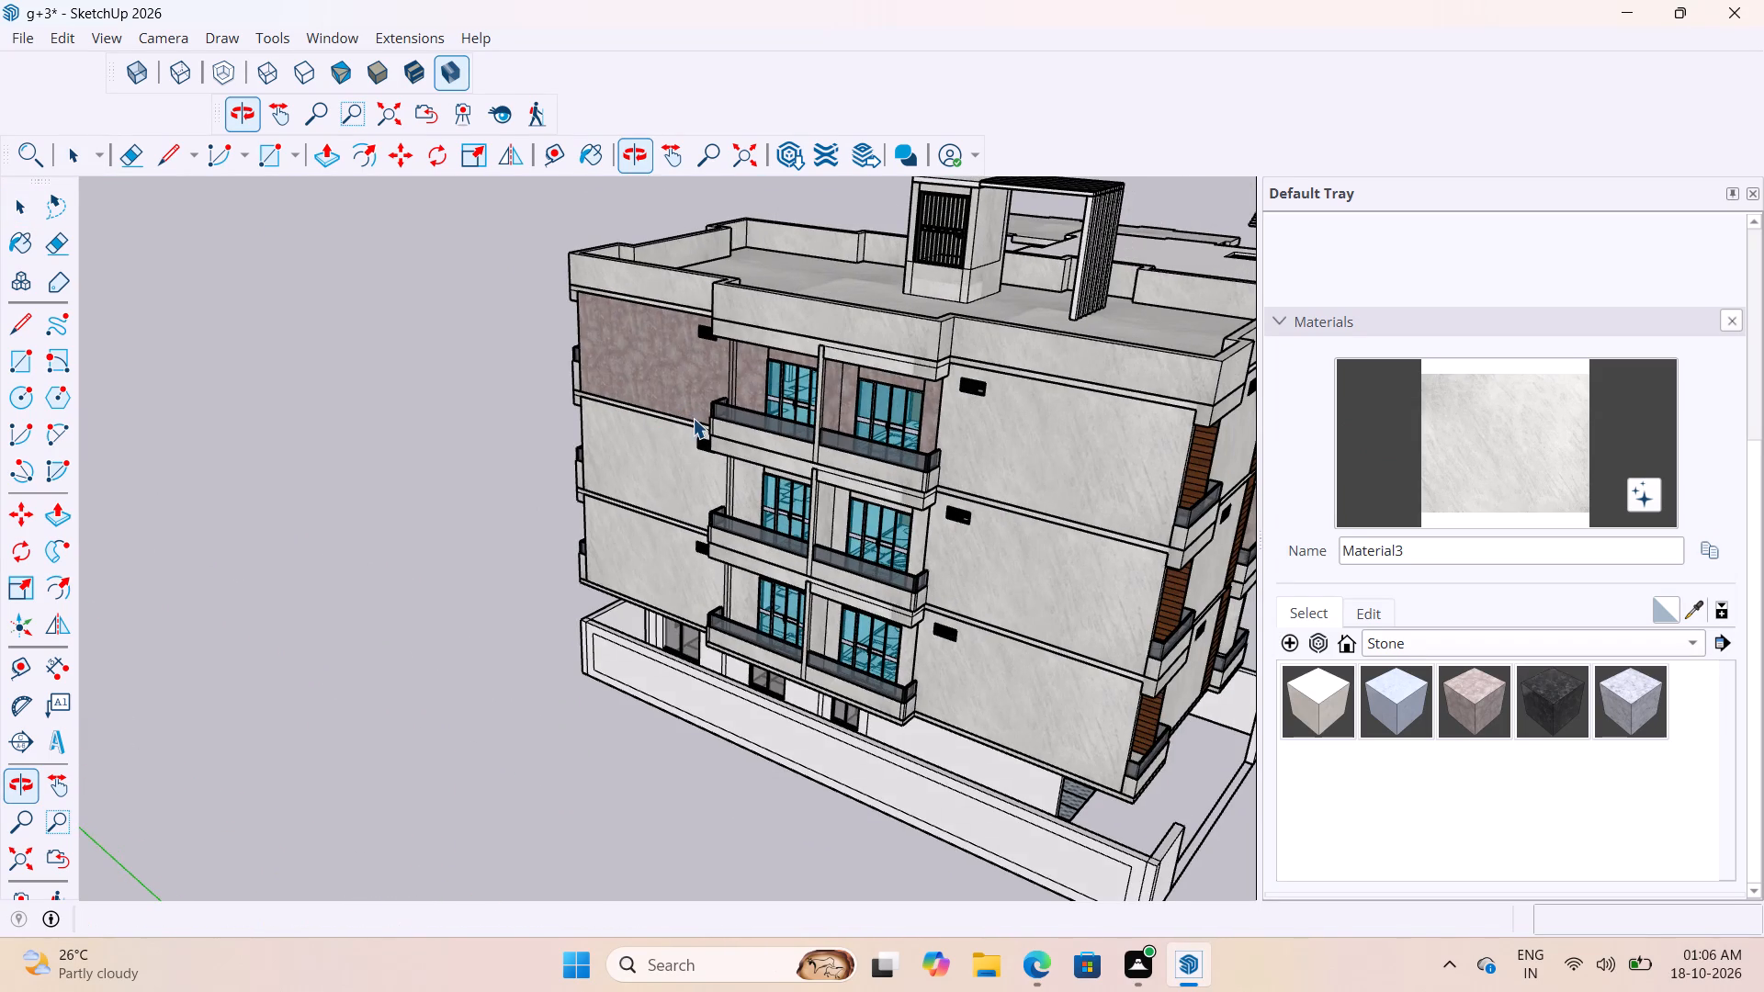
Paint the remaining stone-coloured wall section of the top floor's side facade with Material3, and leave the open groups.
left_click(1461, 474)
left_click(636, 370)
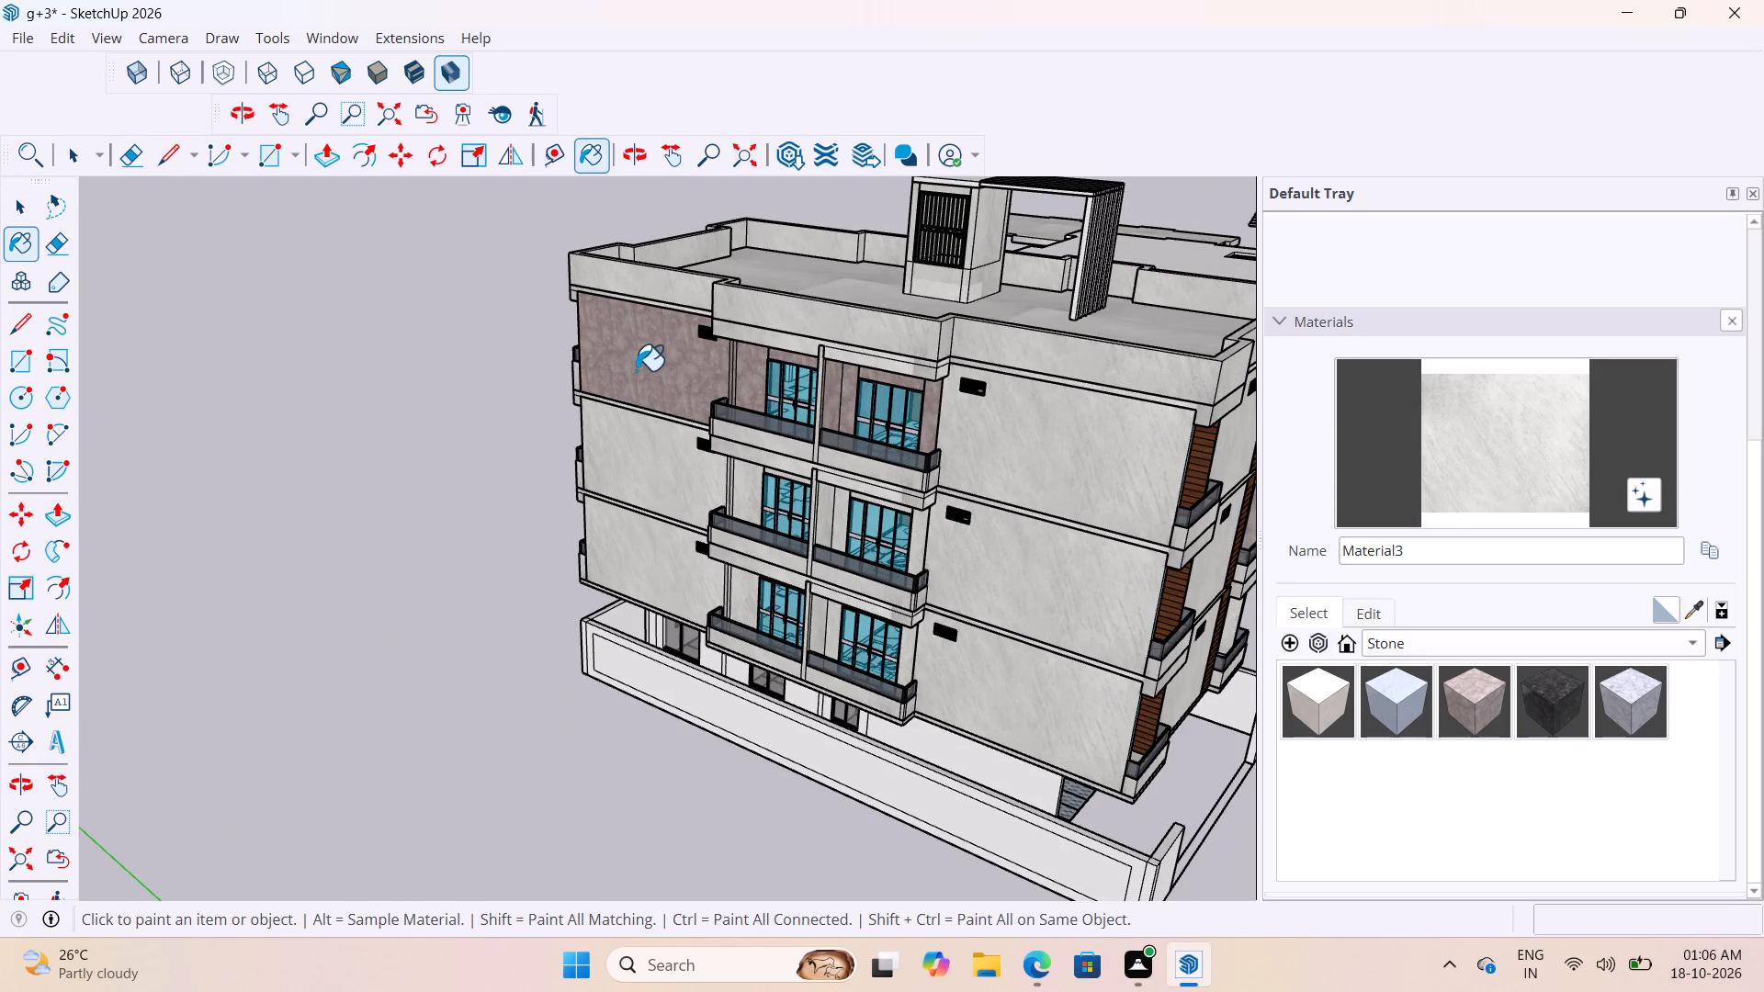
scroll(646, 363, "up", 3)
key("space")
double_click(646, 363)
left_click(646, 363)
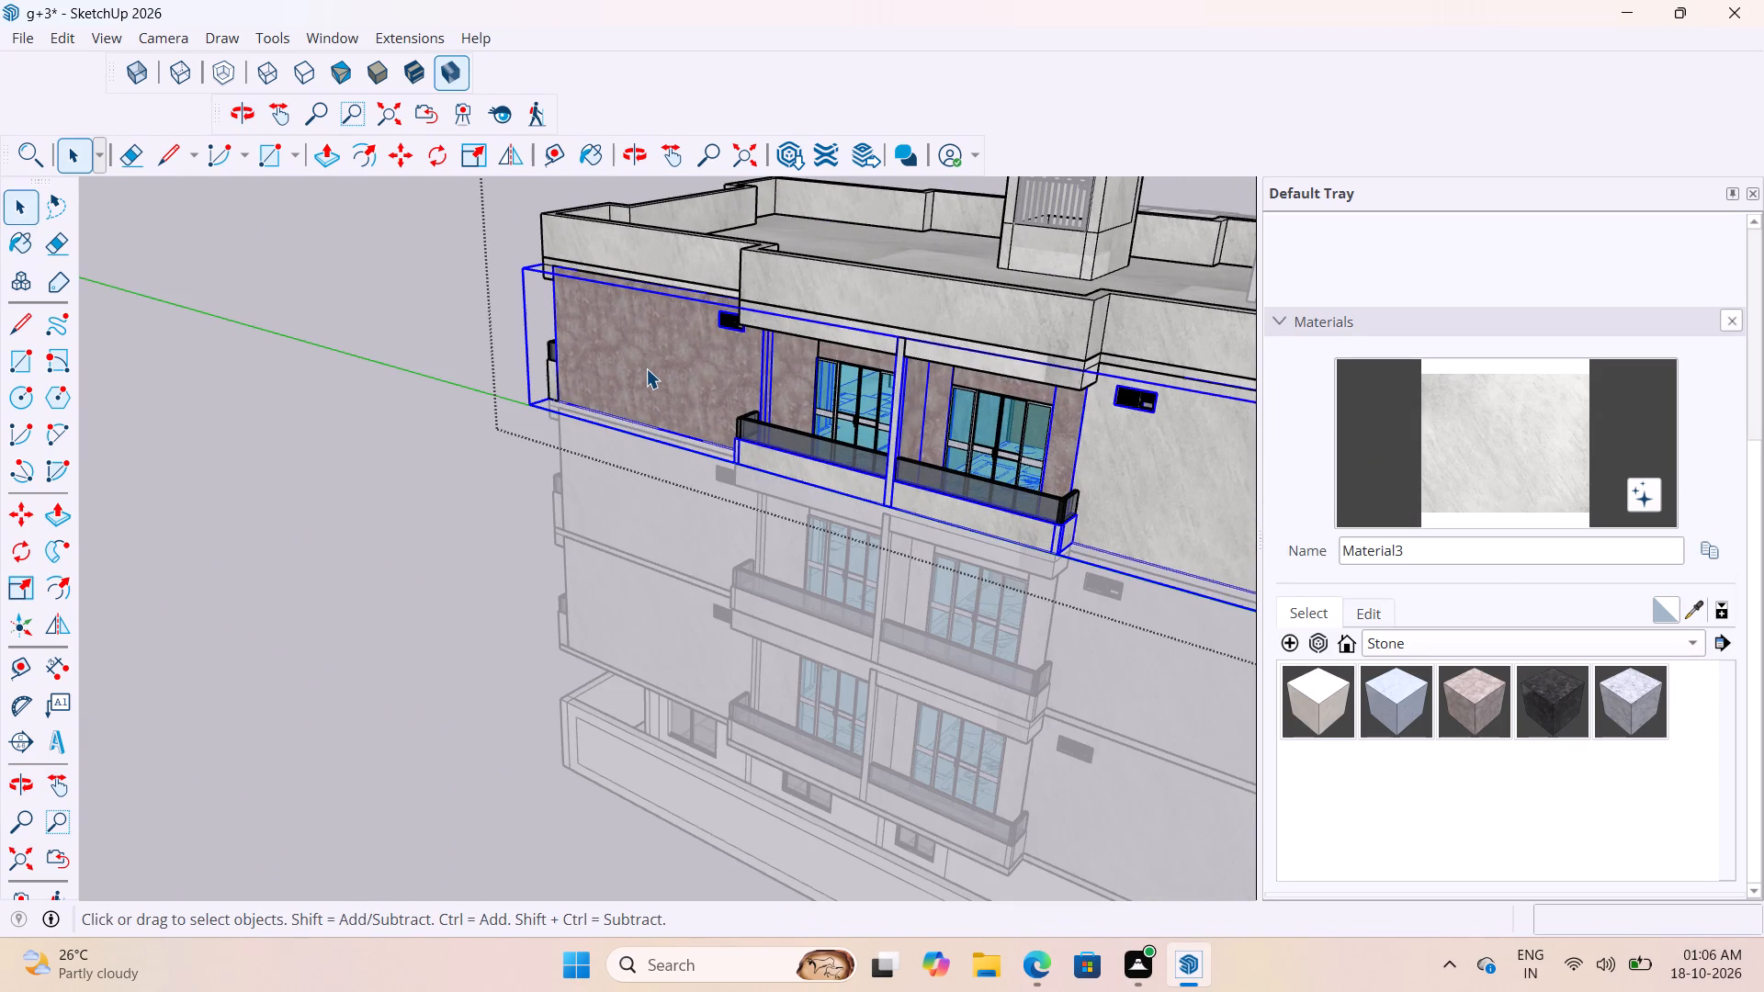
double_click(679, 384)
left_click(1536, 421)
scroll(731, 355, "up", 5)
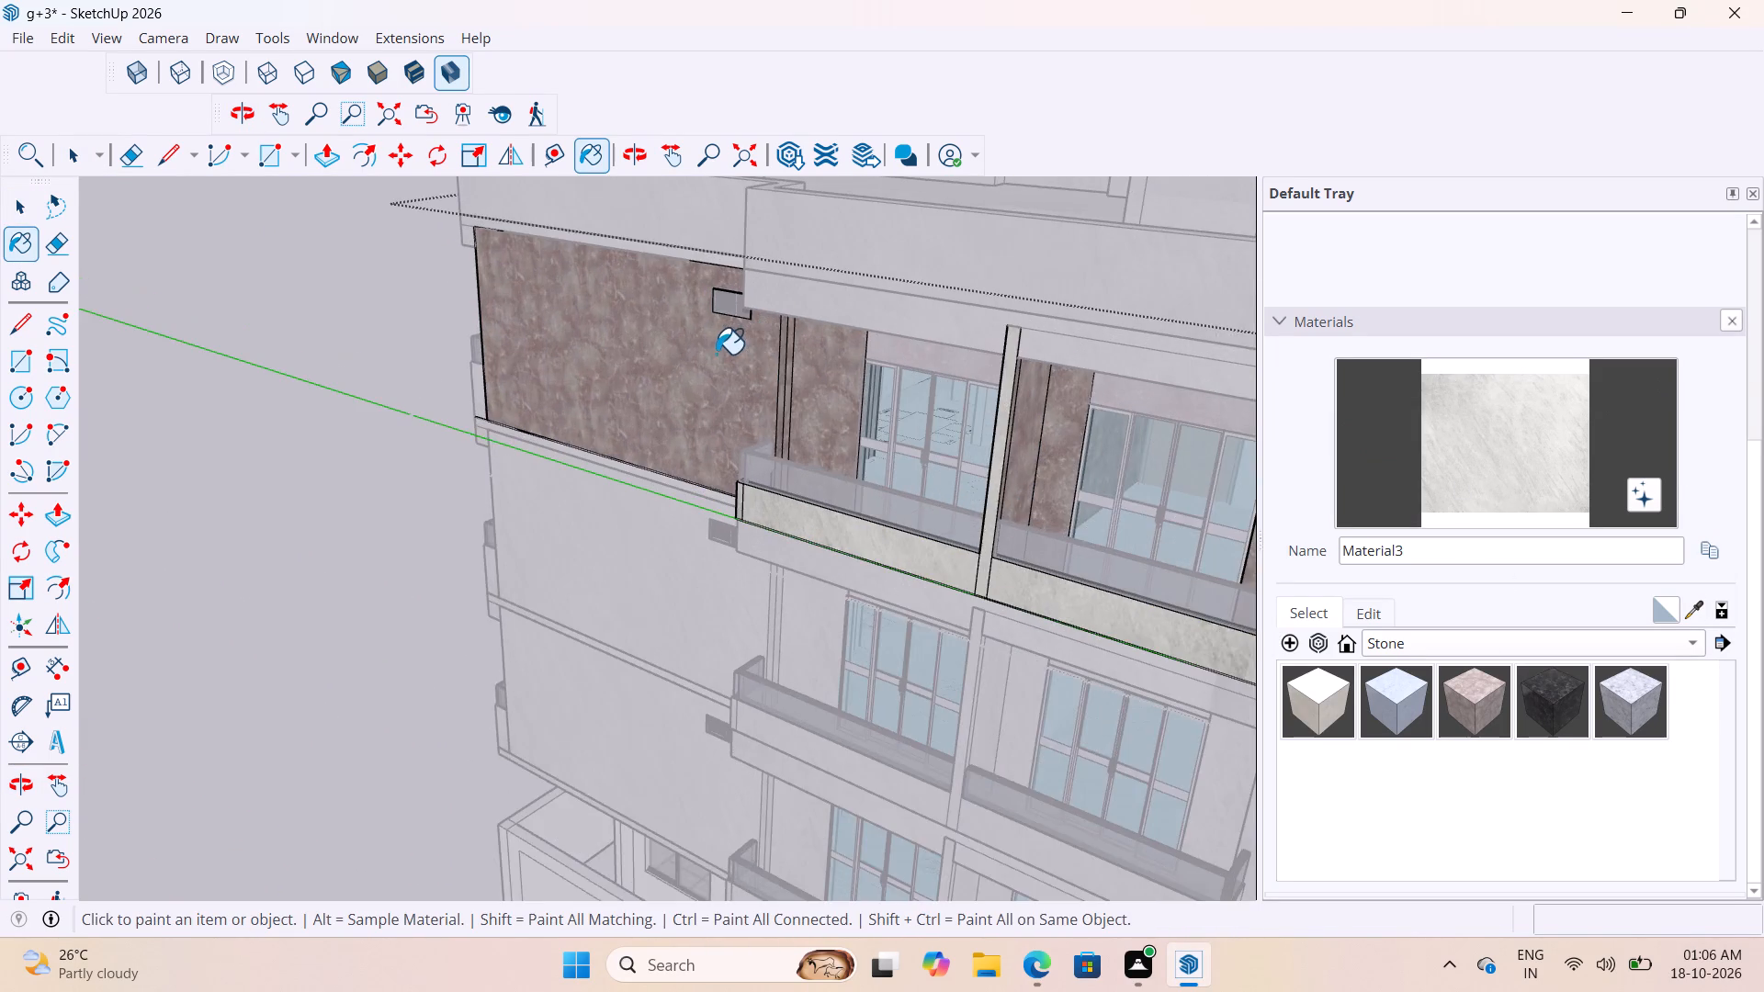
left_click(715, 354)
scroll(700, 363, "down", 5)
scroll(693, 456, "down", 5)
scroll(678, 503, "up", 3)
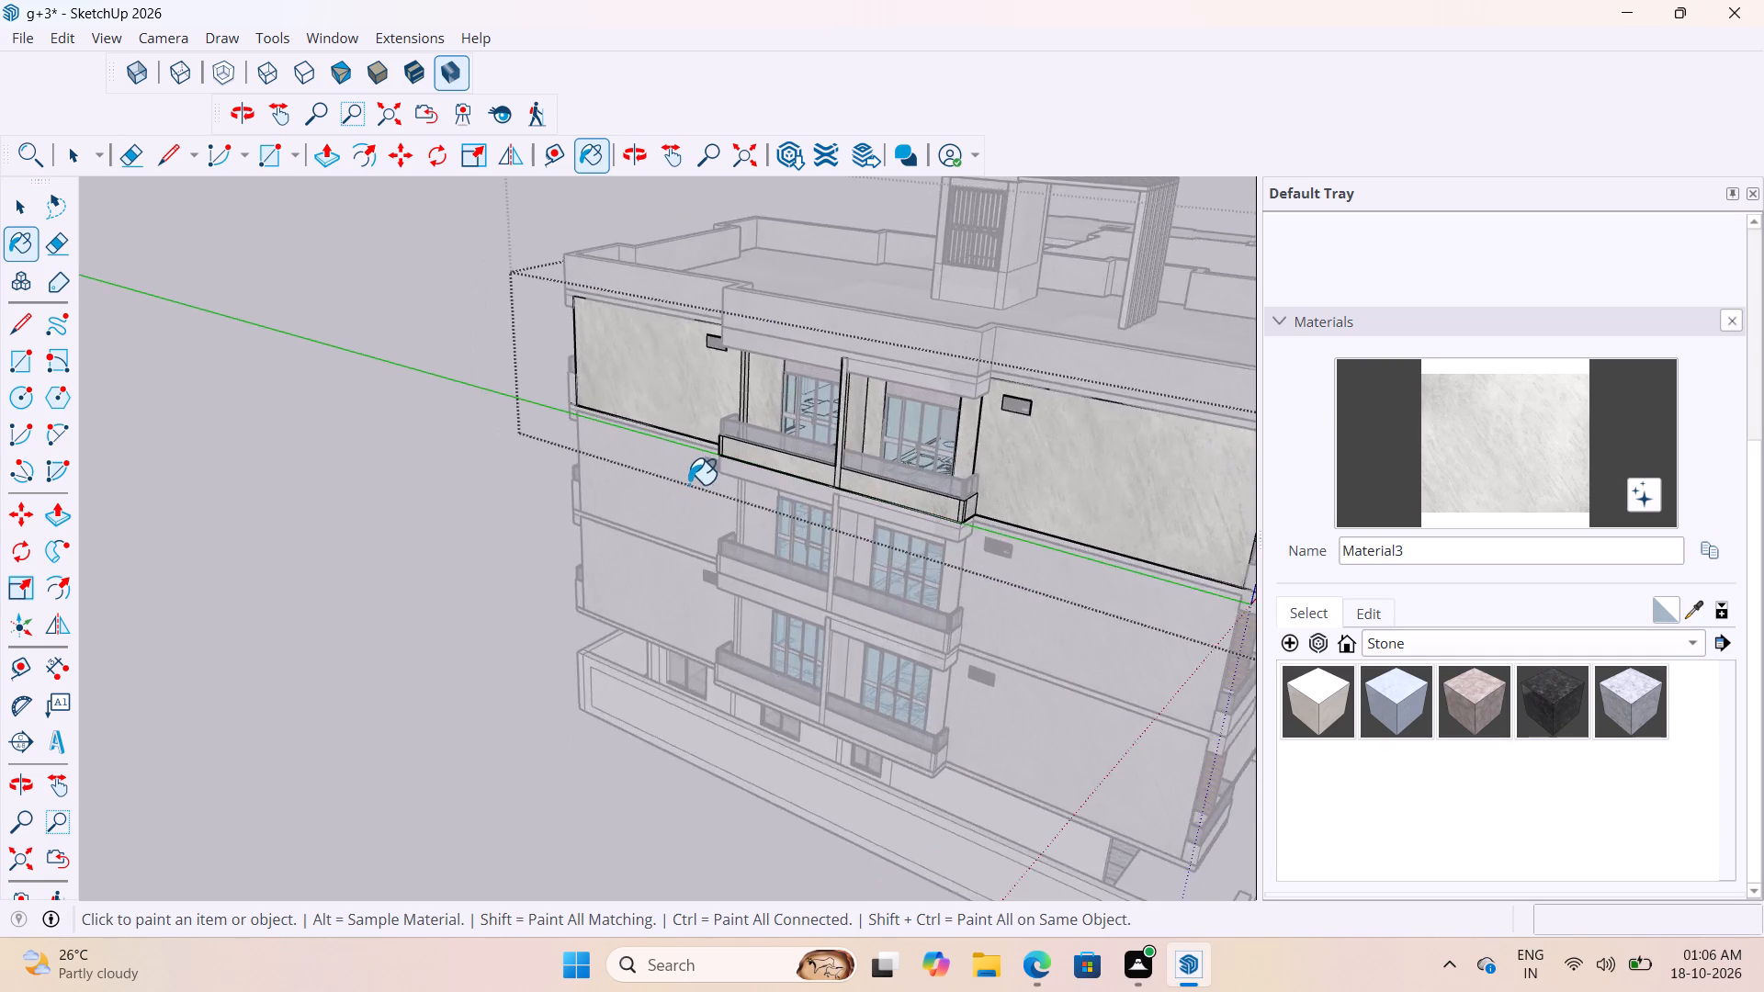
scroll(688, 484, "up", 2)
scroll(605, 439, "down", 4)
key("space")
key("space")
left_click(413, 546)
scroll(400, 517, "down", 5)
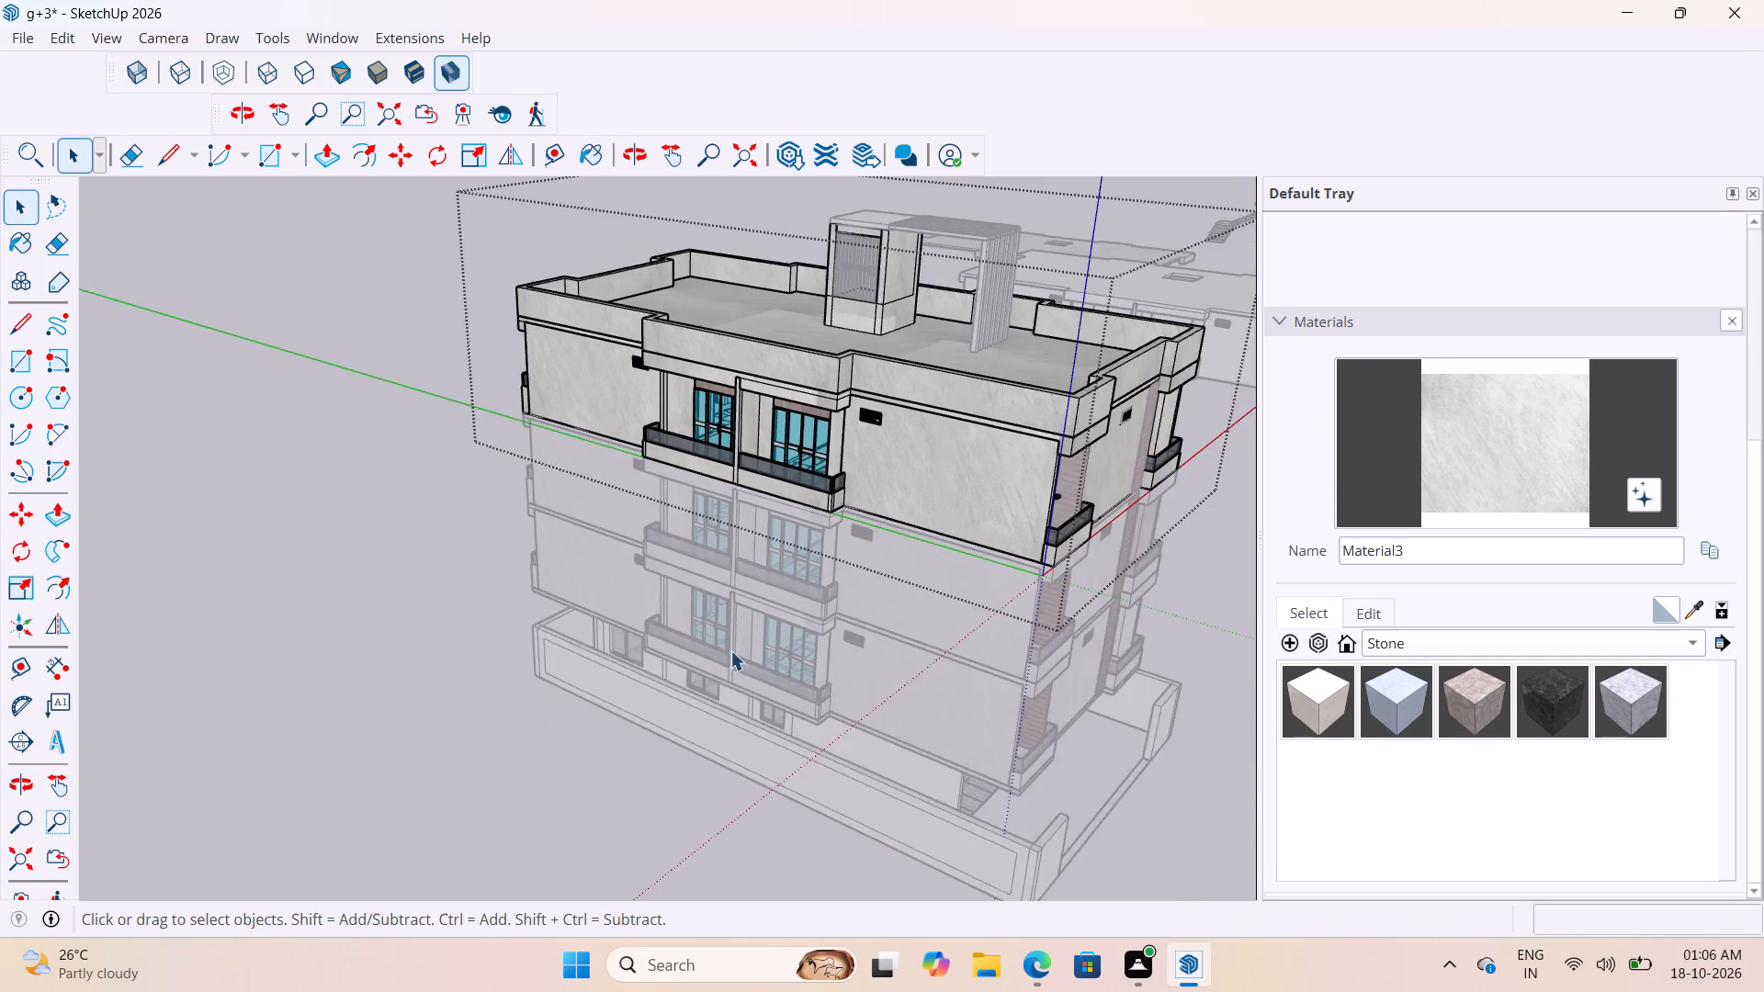
middle_click_drag(864, 635, 591, 562)
scroll(591, 562, "down", 1)
left_click(936, 660)
Examine the front facade's balconies on all three upper floors for recessed walls still lacking the stone finish.
scroll(601, 561, "up", 2)
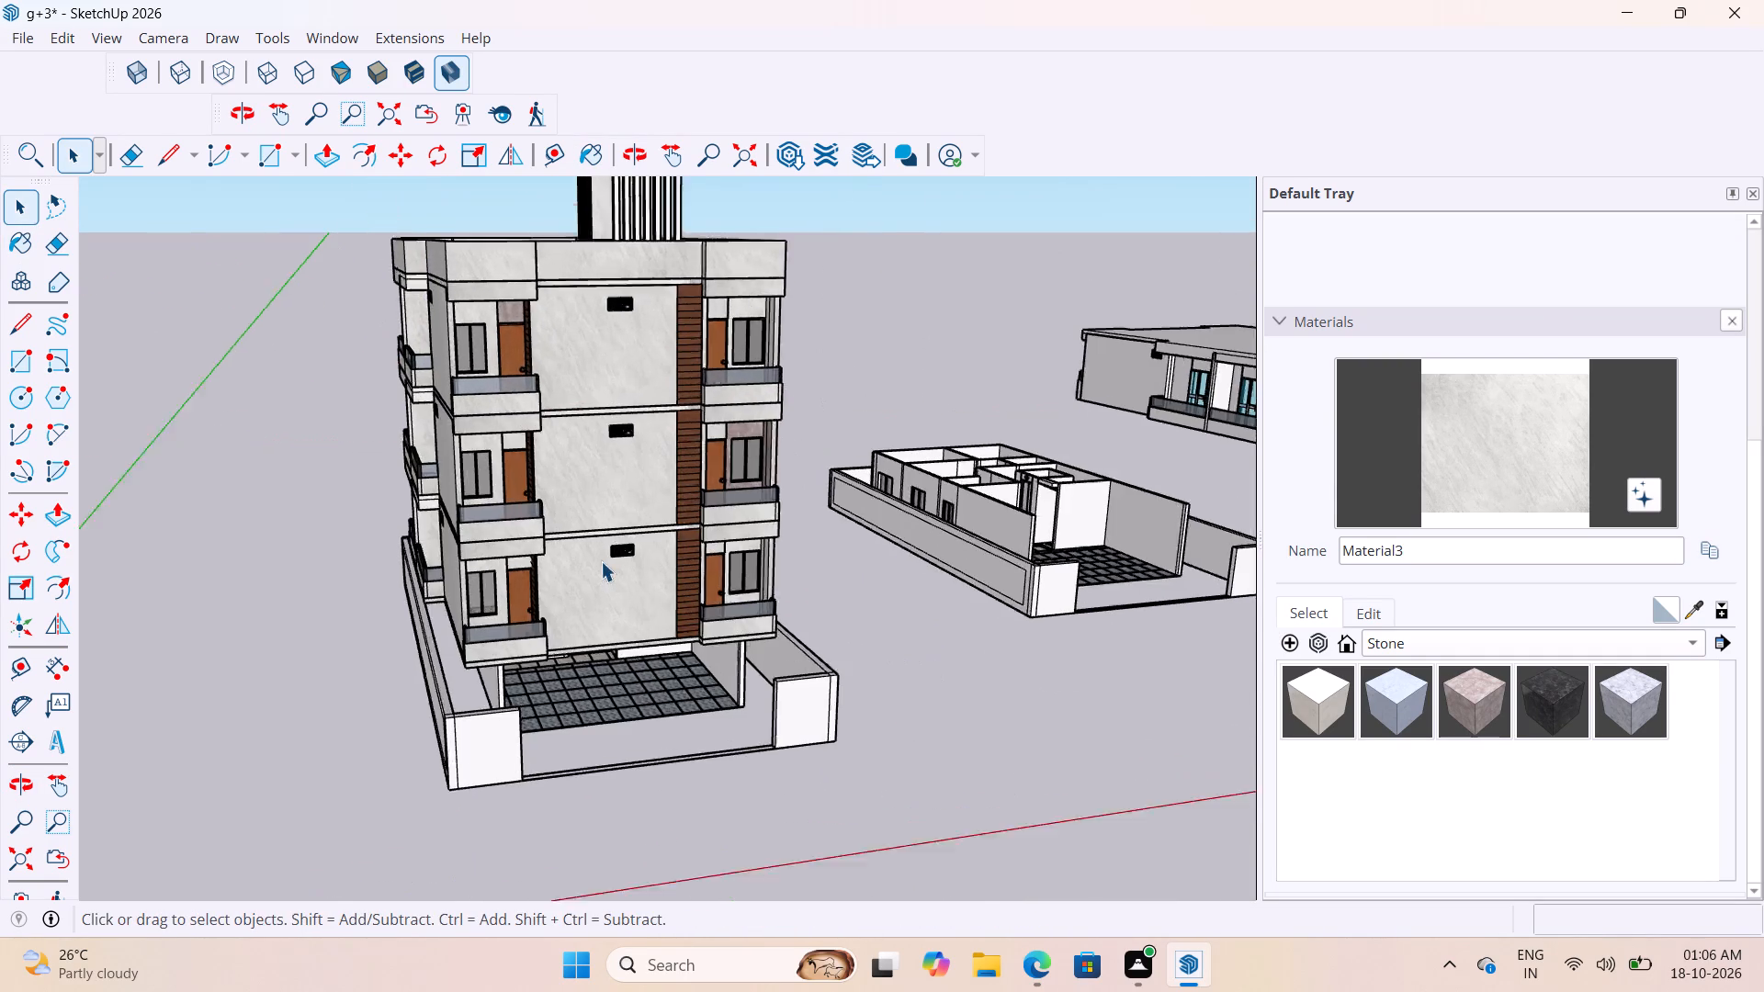
scroll(601, 561, "up", 6)
scroll(582, 551, "down", 5)
scroll(519, 487, "up", 8)
scroll(518, 492, "down", 8)
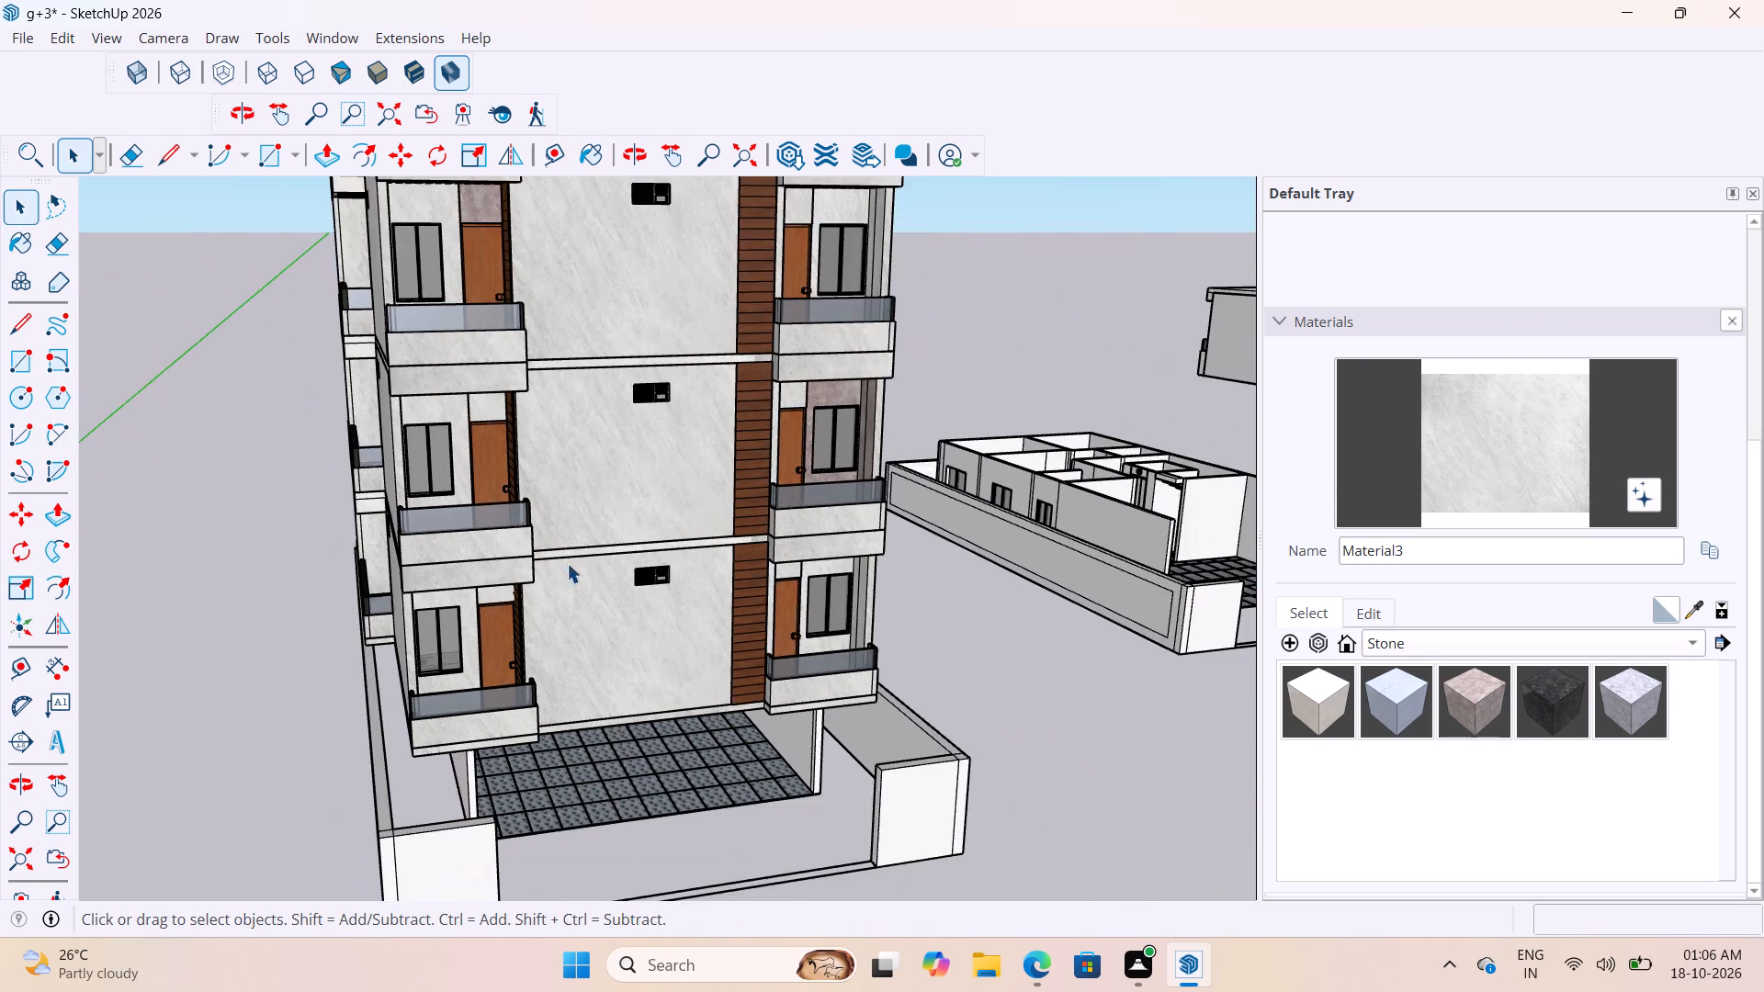
middle_click_drag(488, 454, 661, 523)
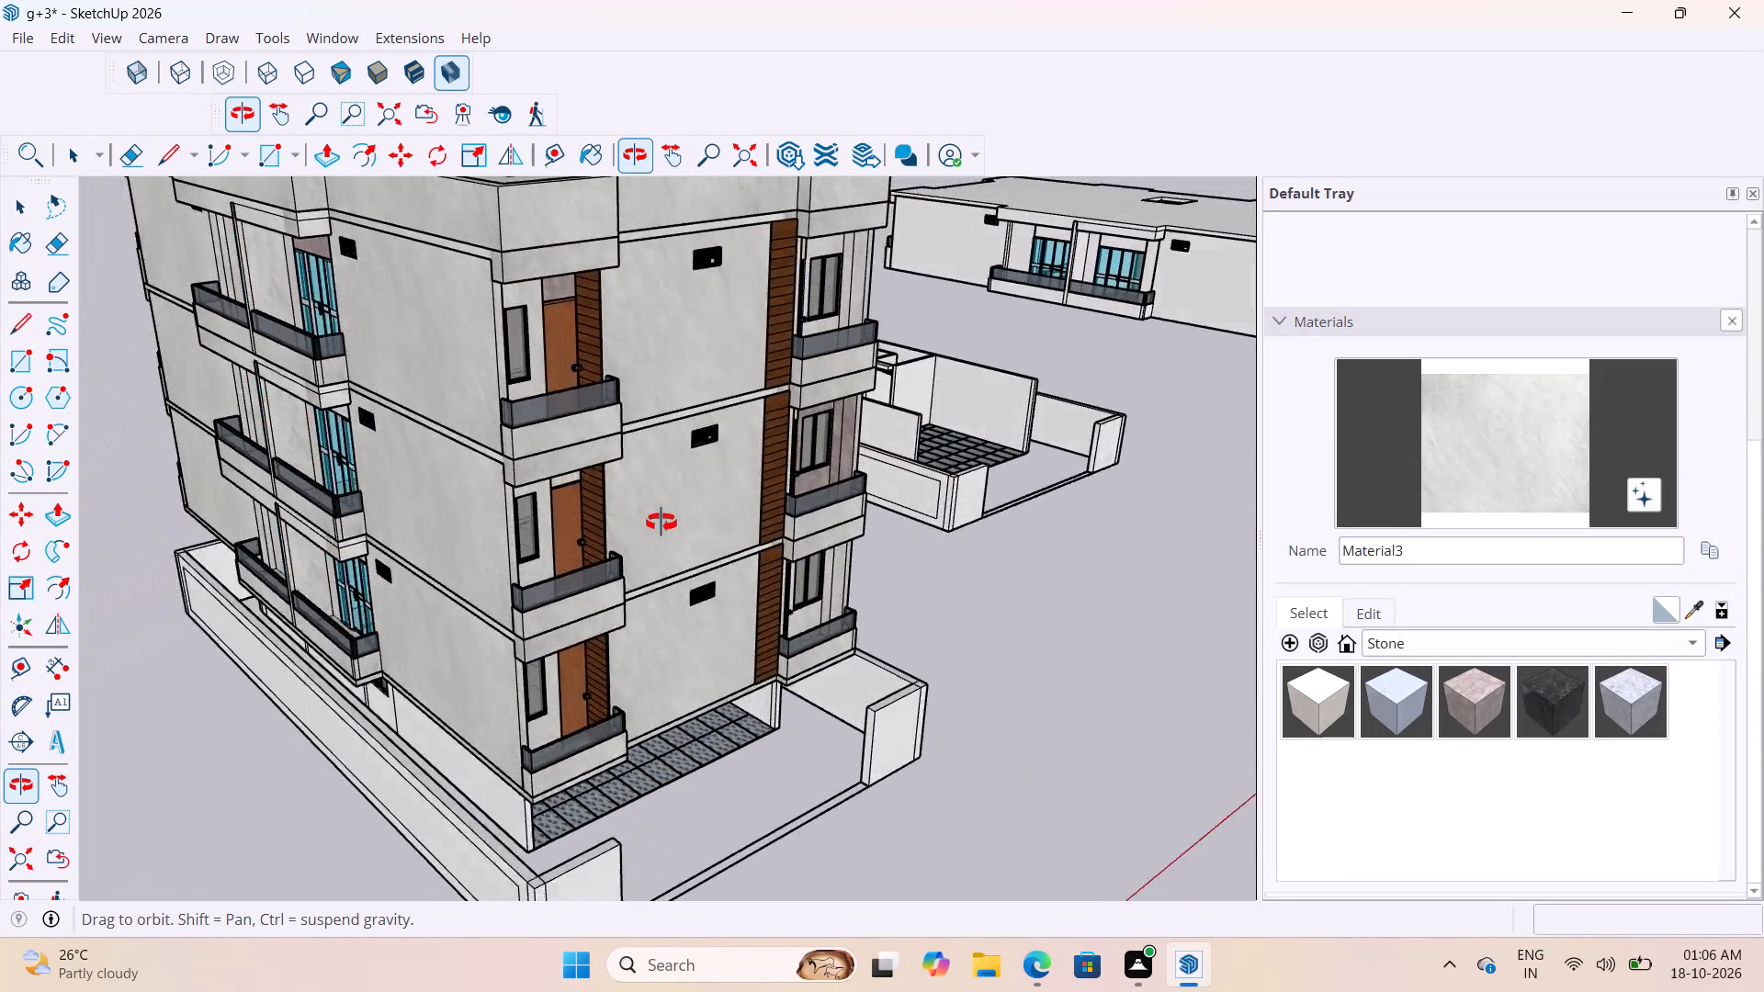
middle_click_drag(661, 523, 233, 509)
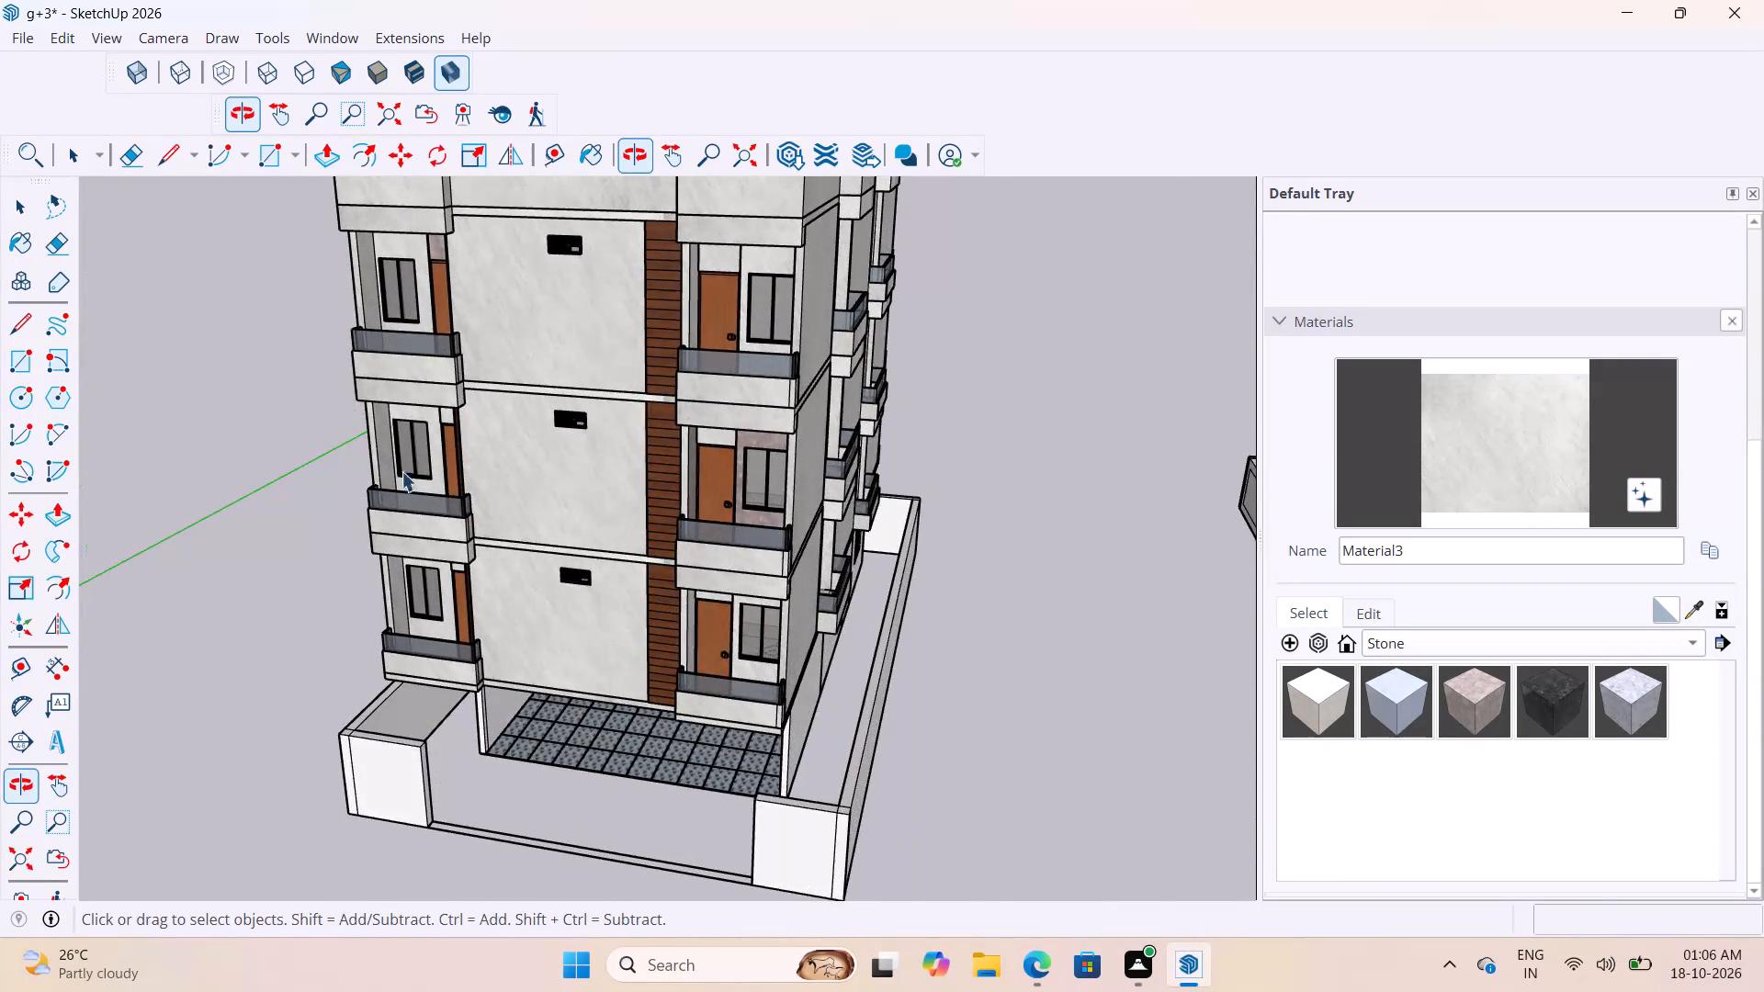
scroll(375, 469, "up", 11)
scroll(366, 472, "down", 10)
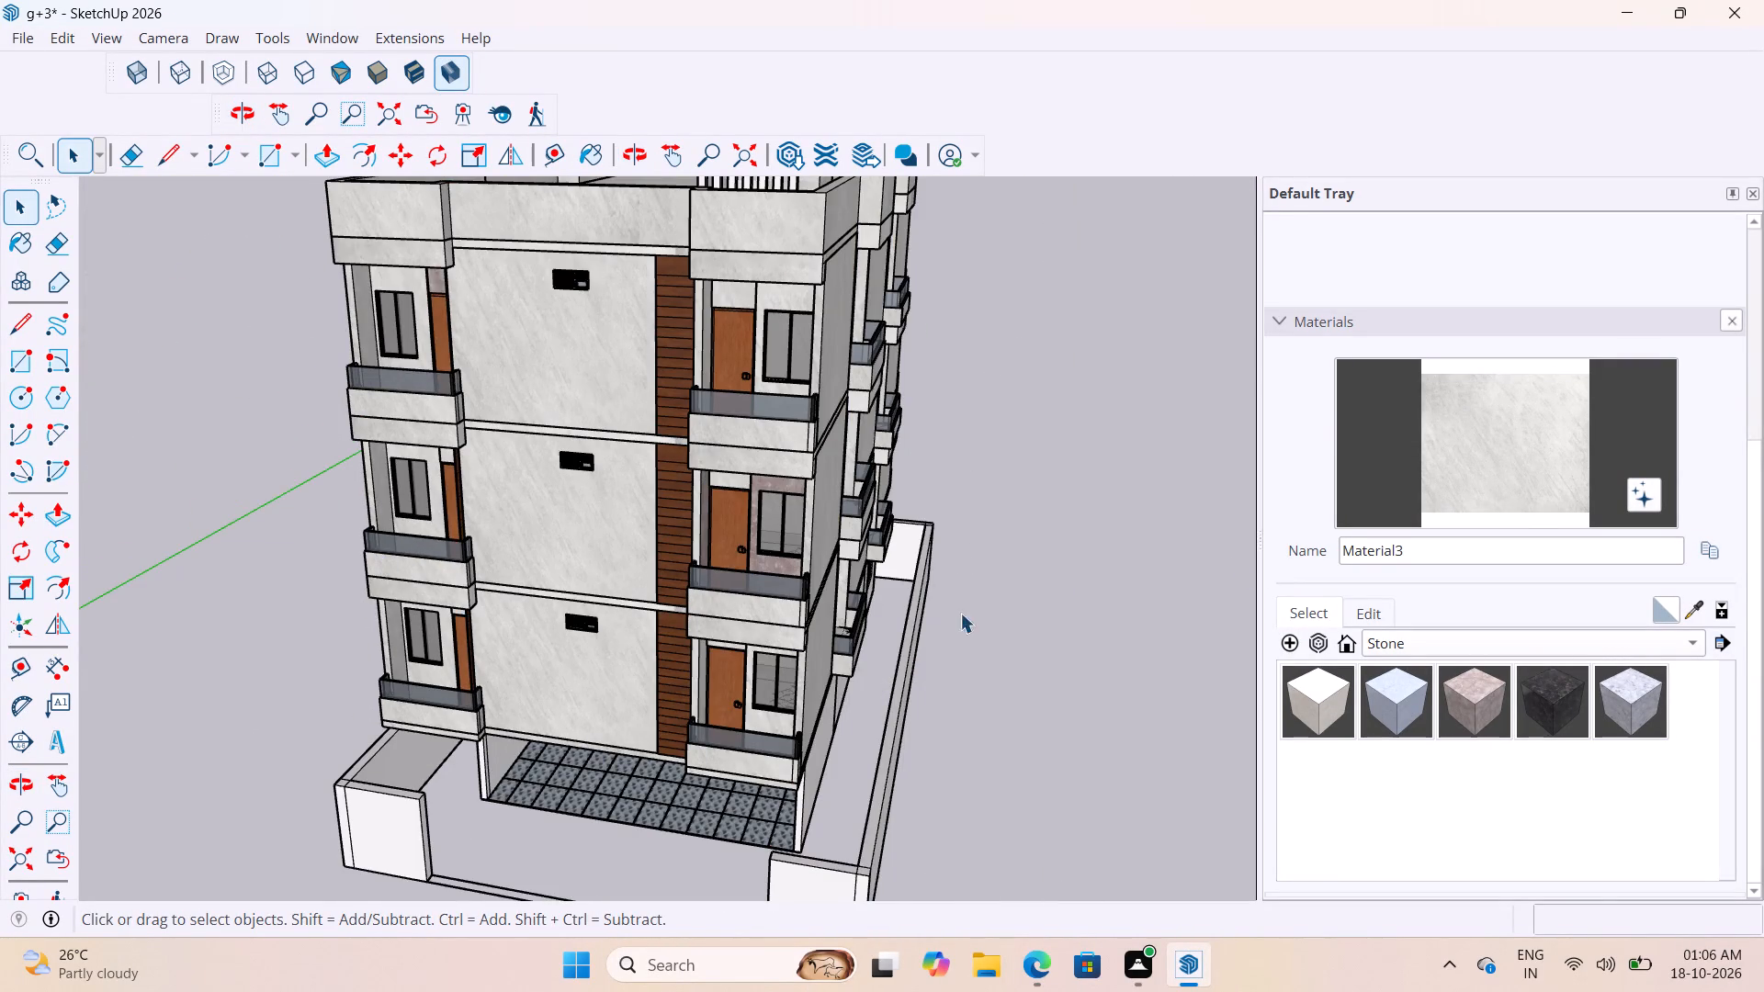
scroll(684, 485, "up", 7)
scroll(690, 496, "down", 5)
scroll(707, 593, "down", 5)
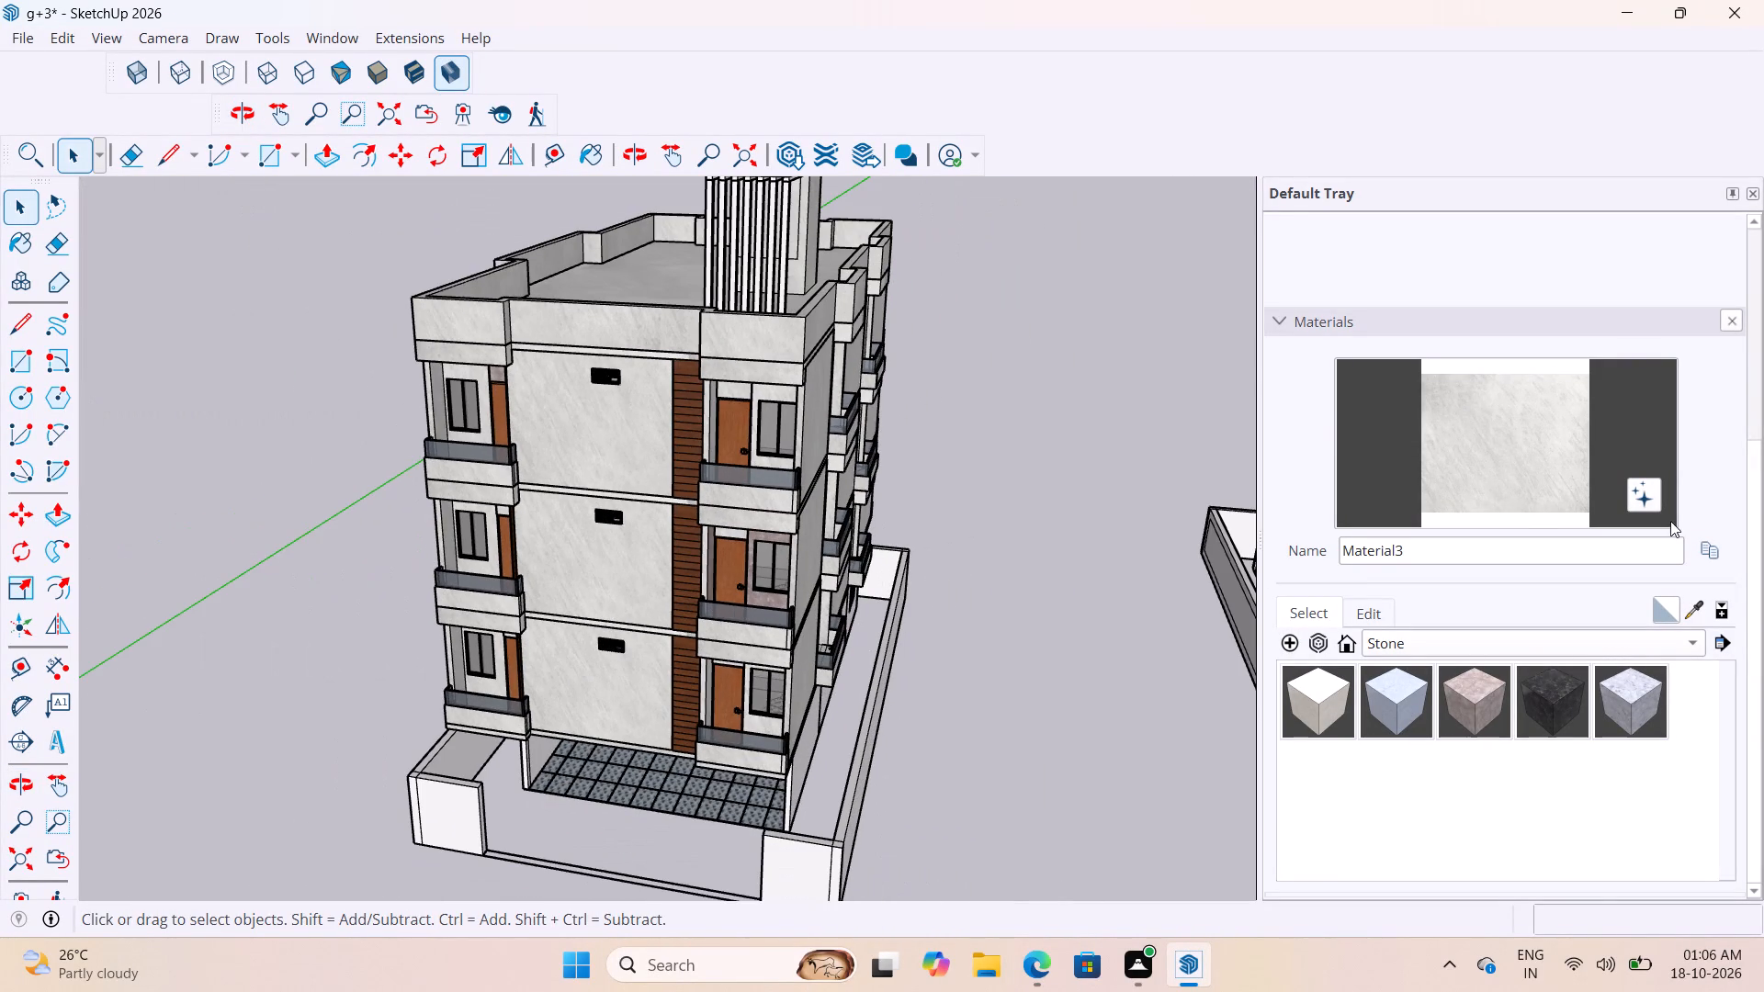
Paint the recessed wall around the window of the top floor's front corner balcony with Marble_06_1K.
left_click(1480, 718)
scroll(431, 435, "up", 4)
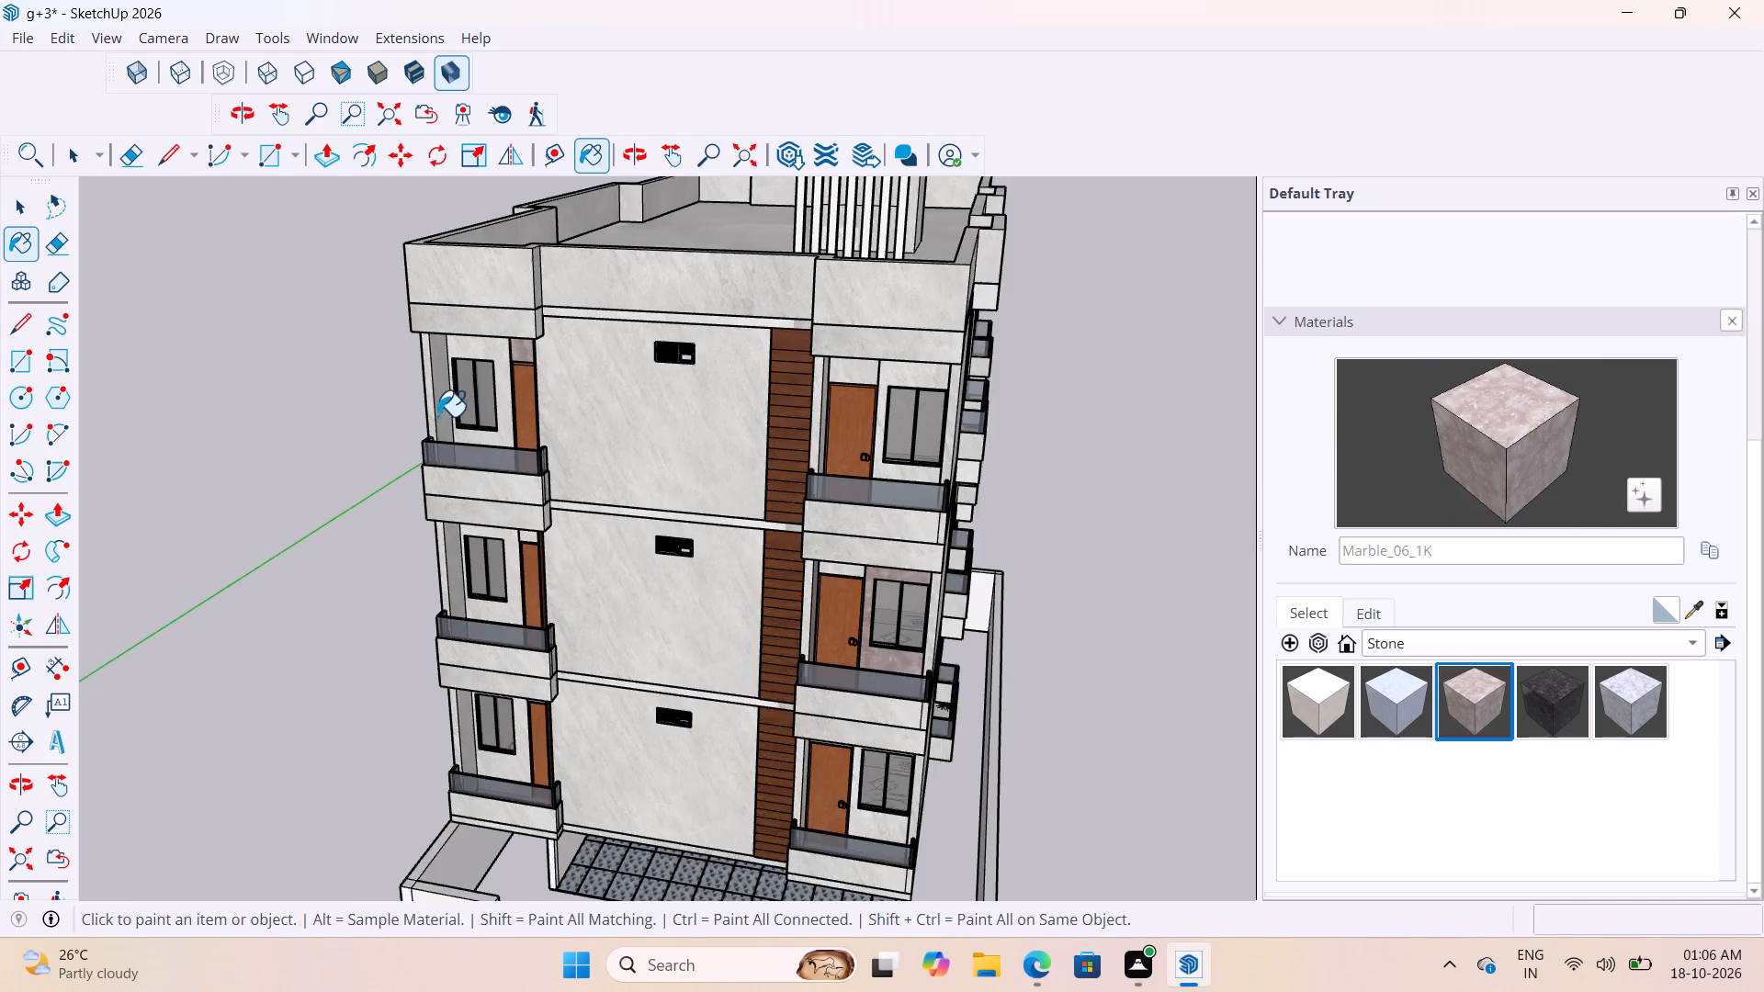
scroll(437, 416, "up", 9)
scroll(526, 445, "up", 9)
scroll(599, 569, "down", 7)
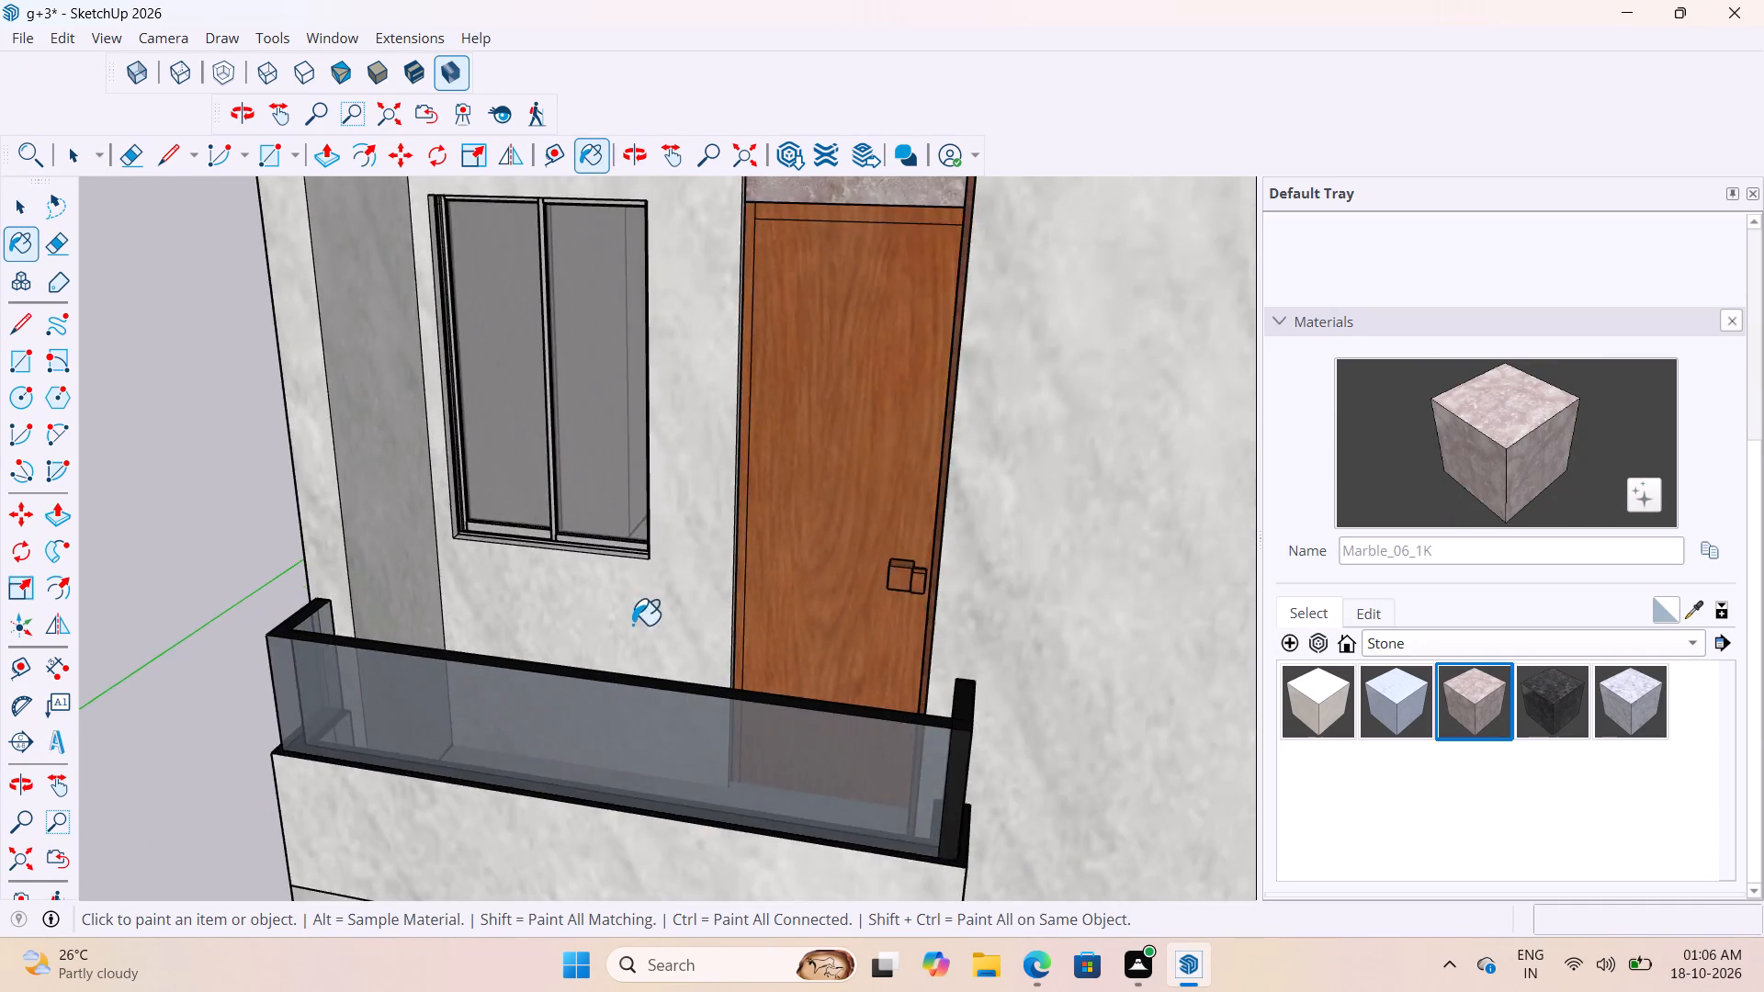
scroll(632, 625, "down", 3)
middle_click_drag(924, 474, 1337, 424)
scroll(1267, 433, "down", 16)
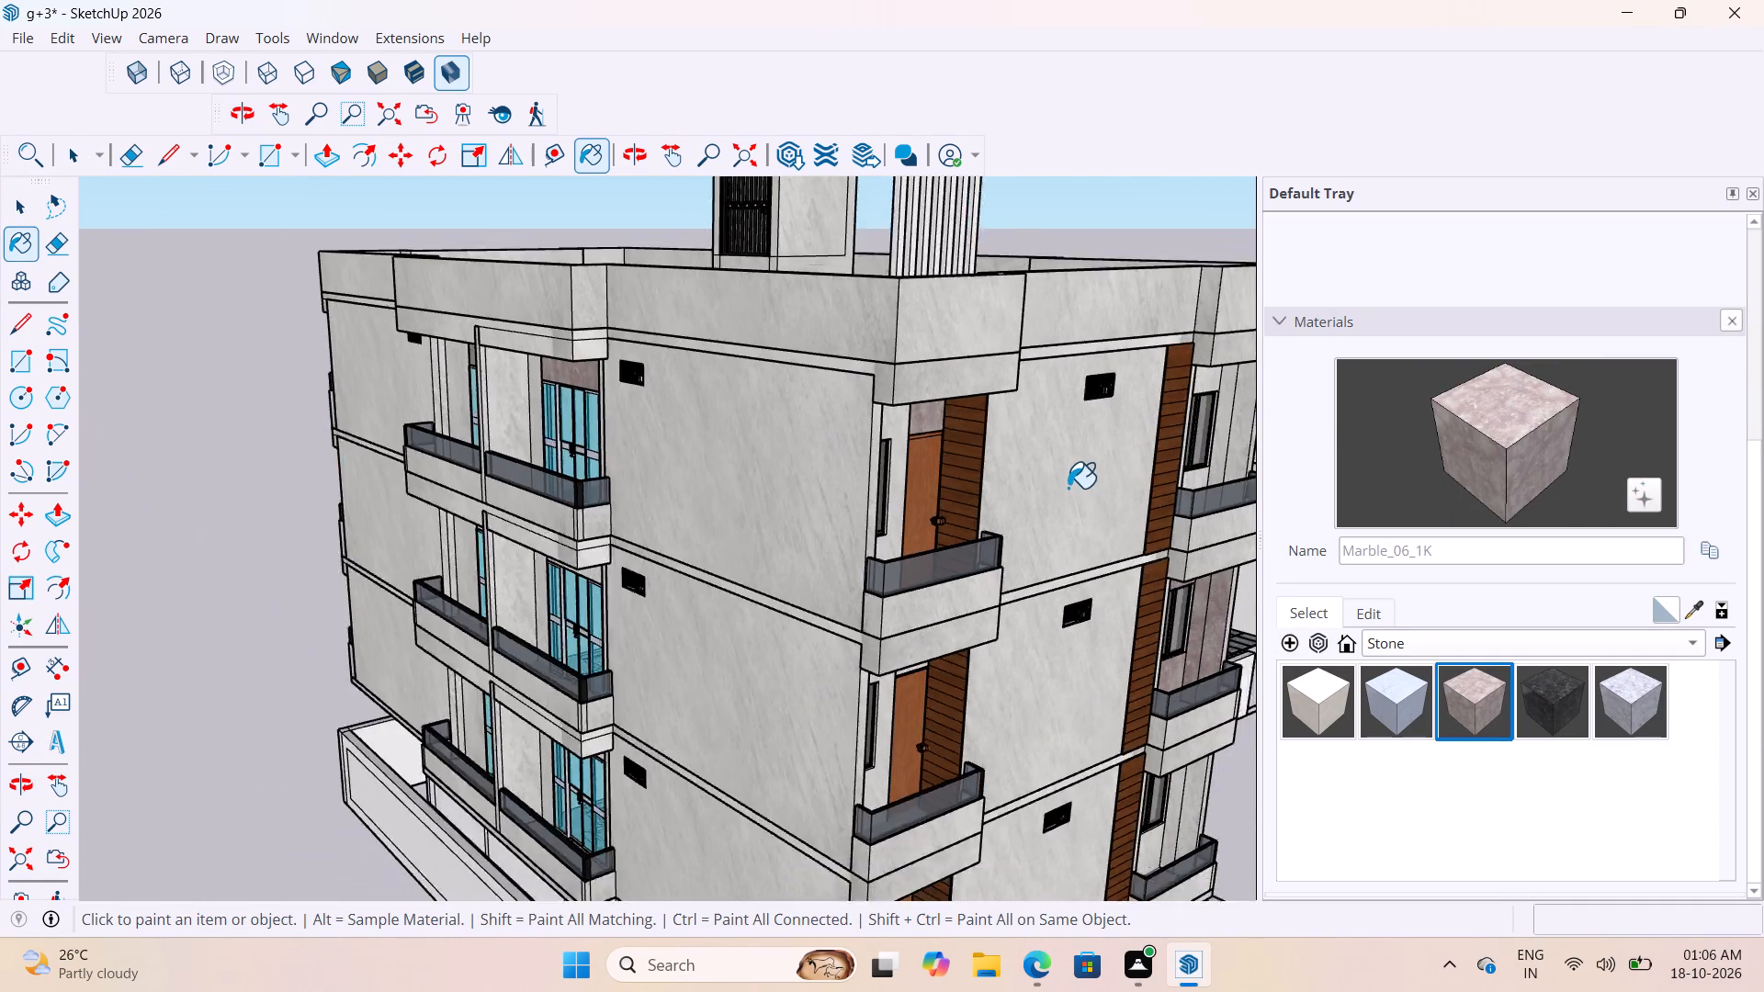
scroll(1068, 488, "down", 2)
scroll(775, 427, "up", 17)
scroll(724, 396, "down", 6)
scroll(646, 502, "up", 7)
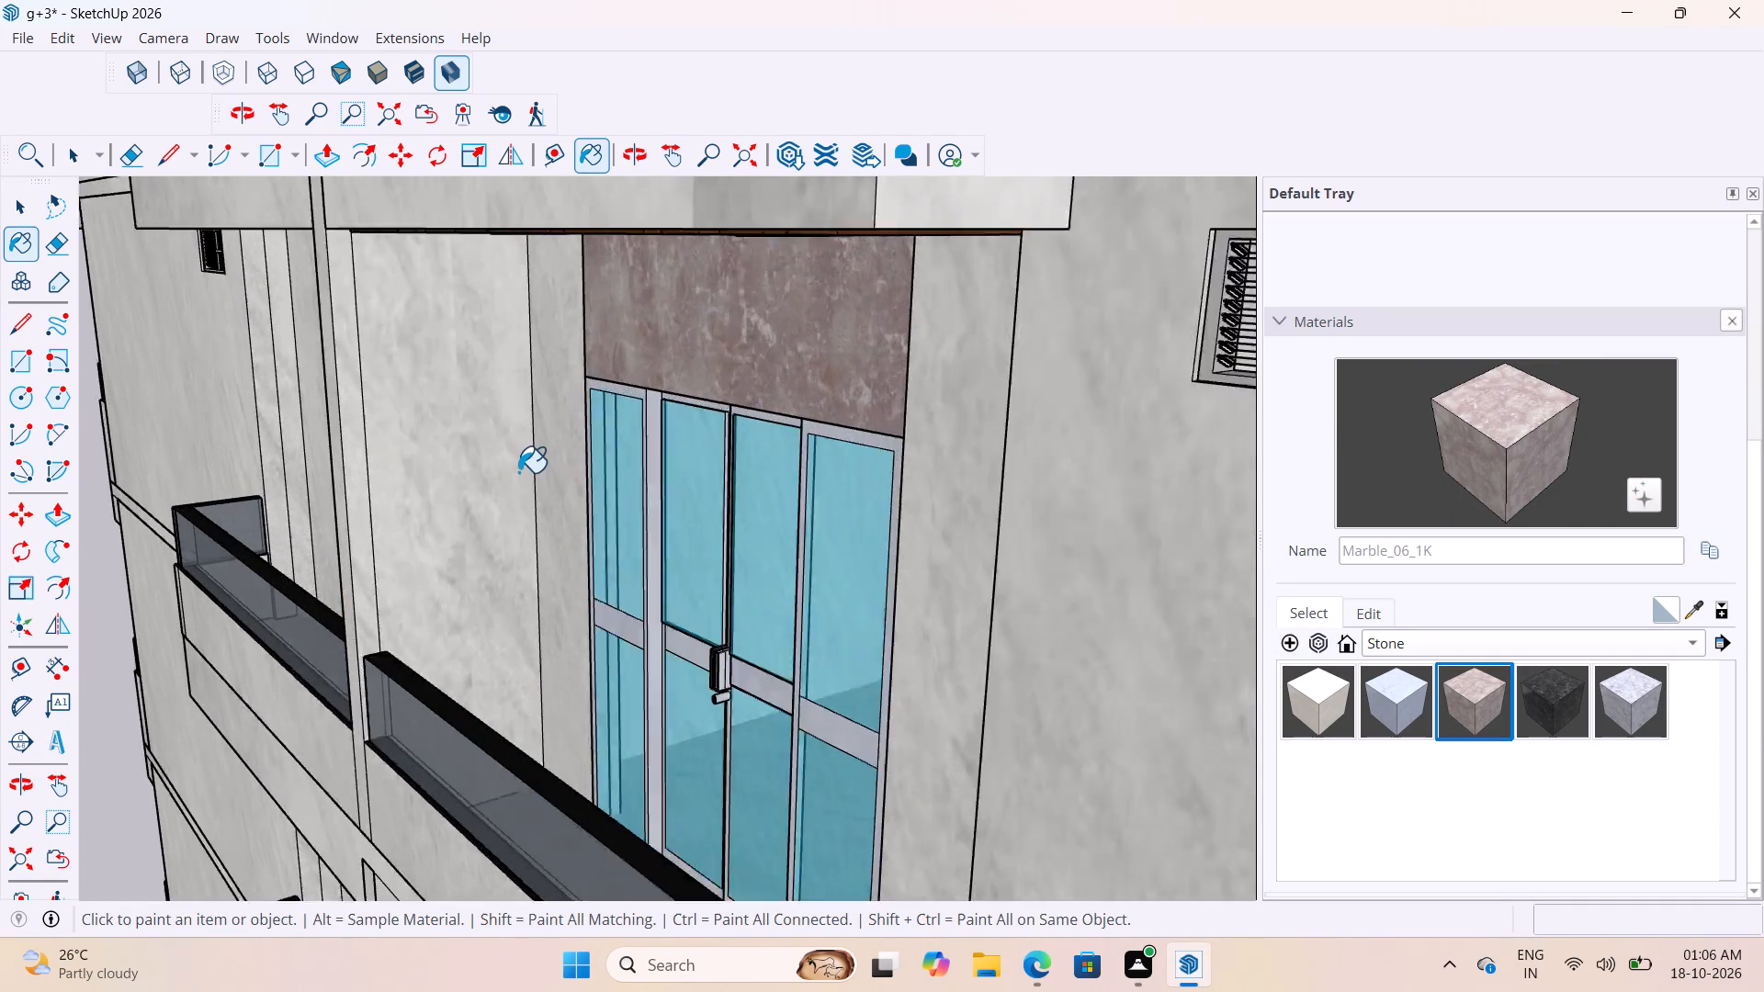
scroll(518, 472, "up", 1)
scroll(531, 481, "down", 20)
scroll(531, 481, "down", 10)
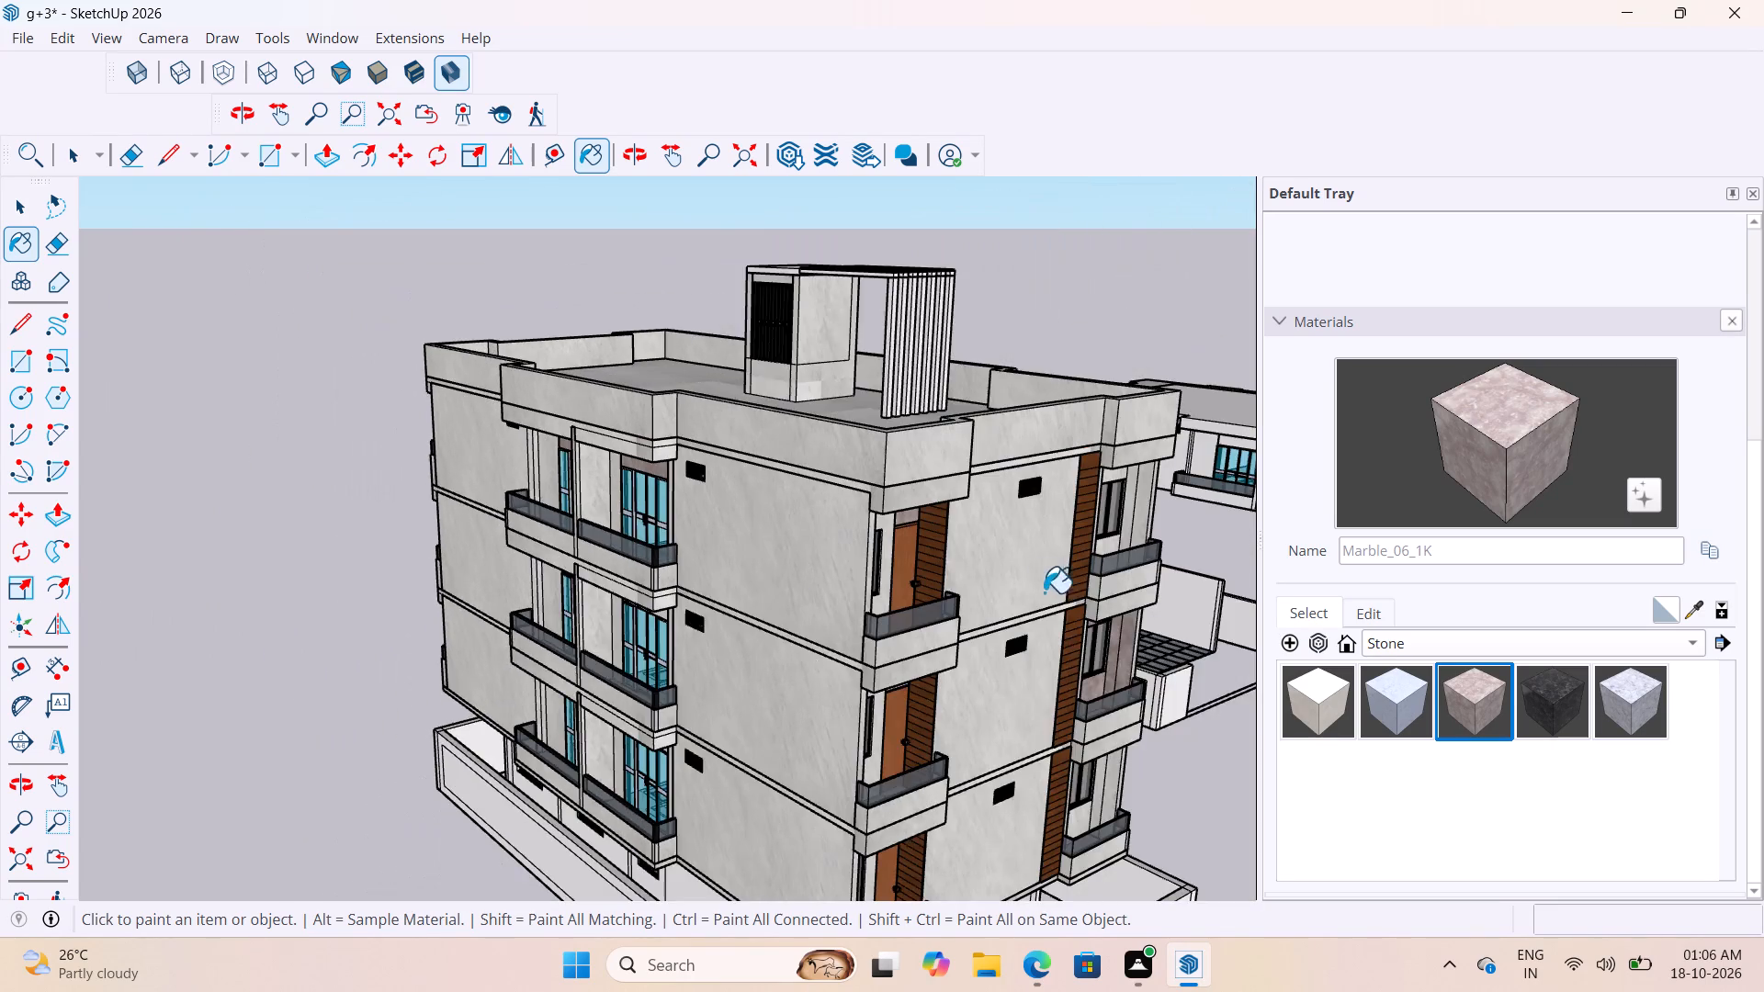
middle_click_drag(1024, 583, 732, 551)
scroll(509, 520, "up", 17)
key("space")
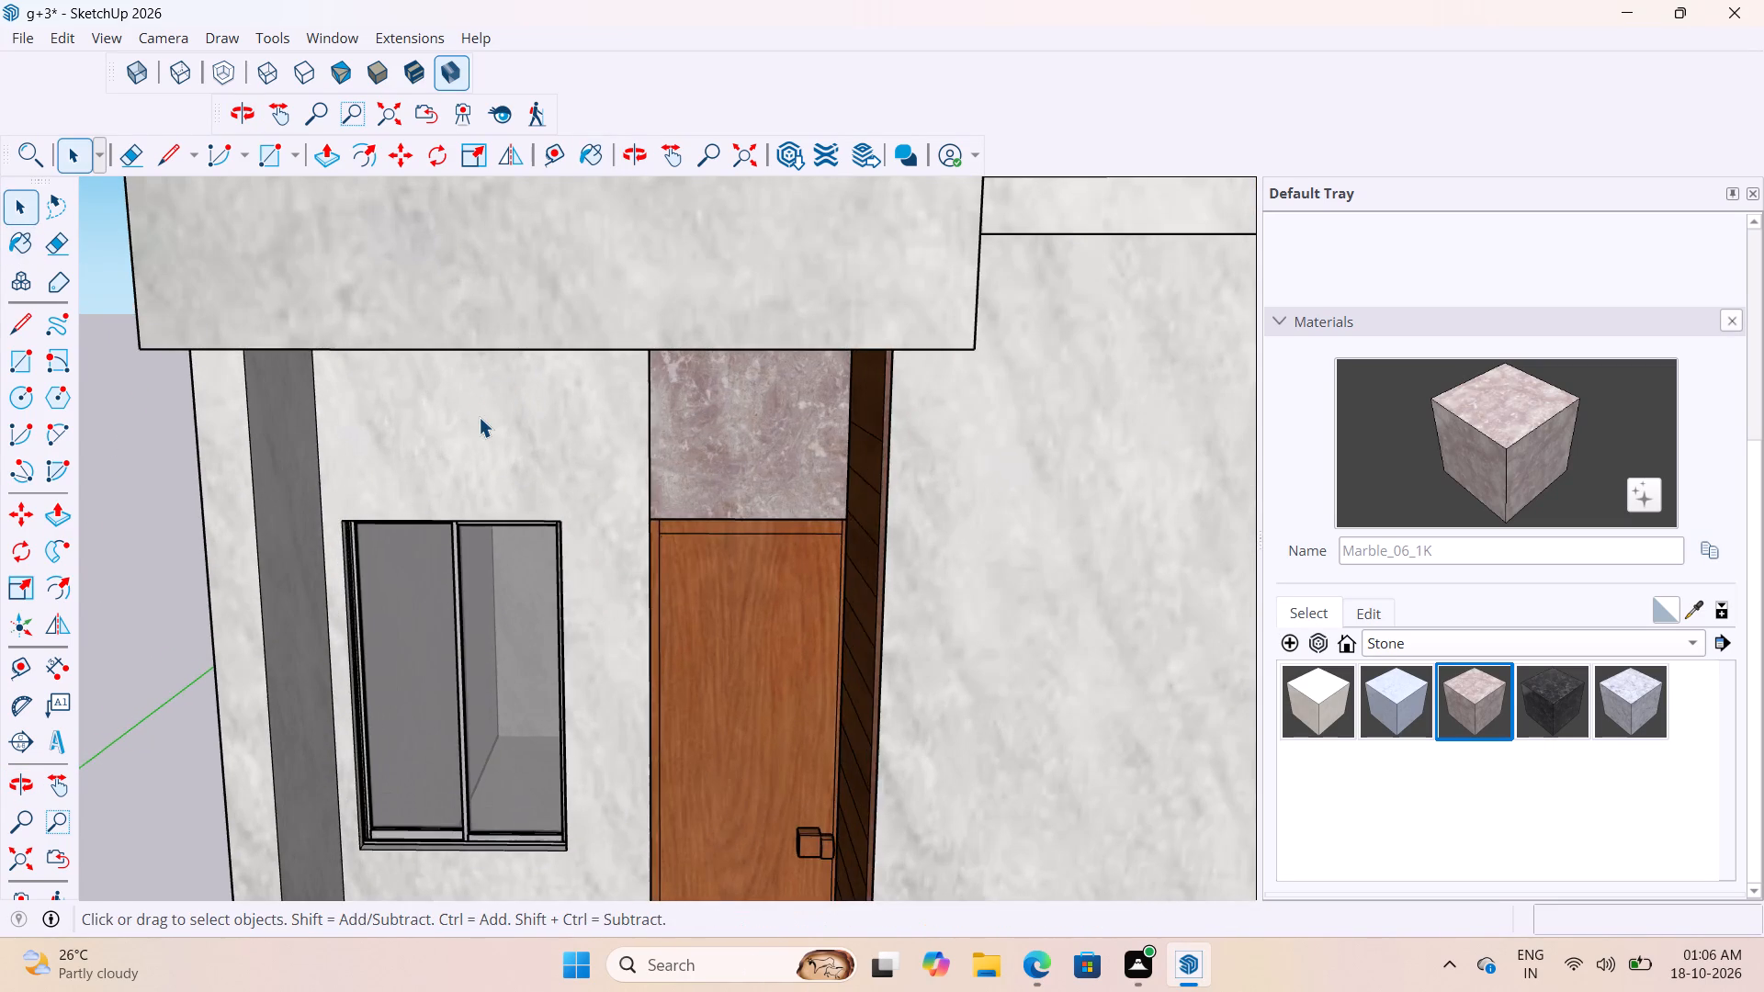
triple_click(480, 417)
double_click(491, 418)
left_click(495, 421)
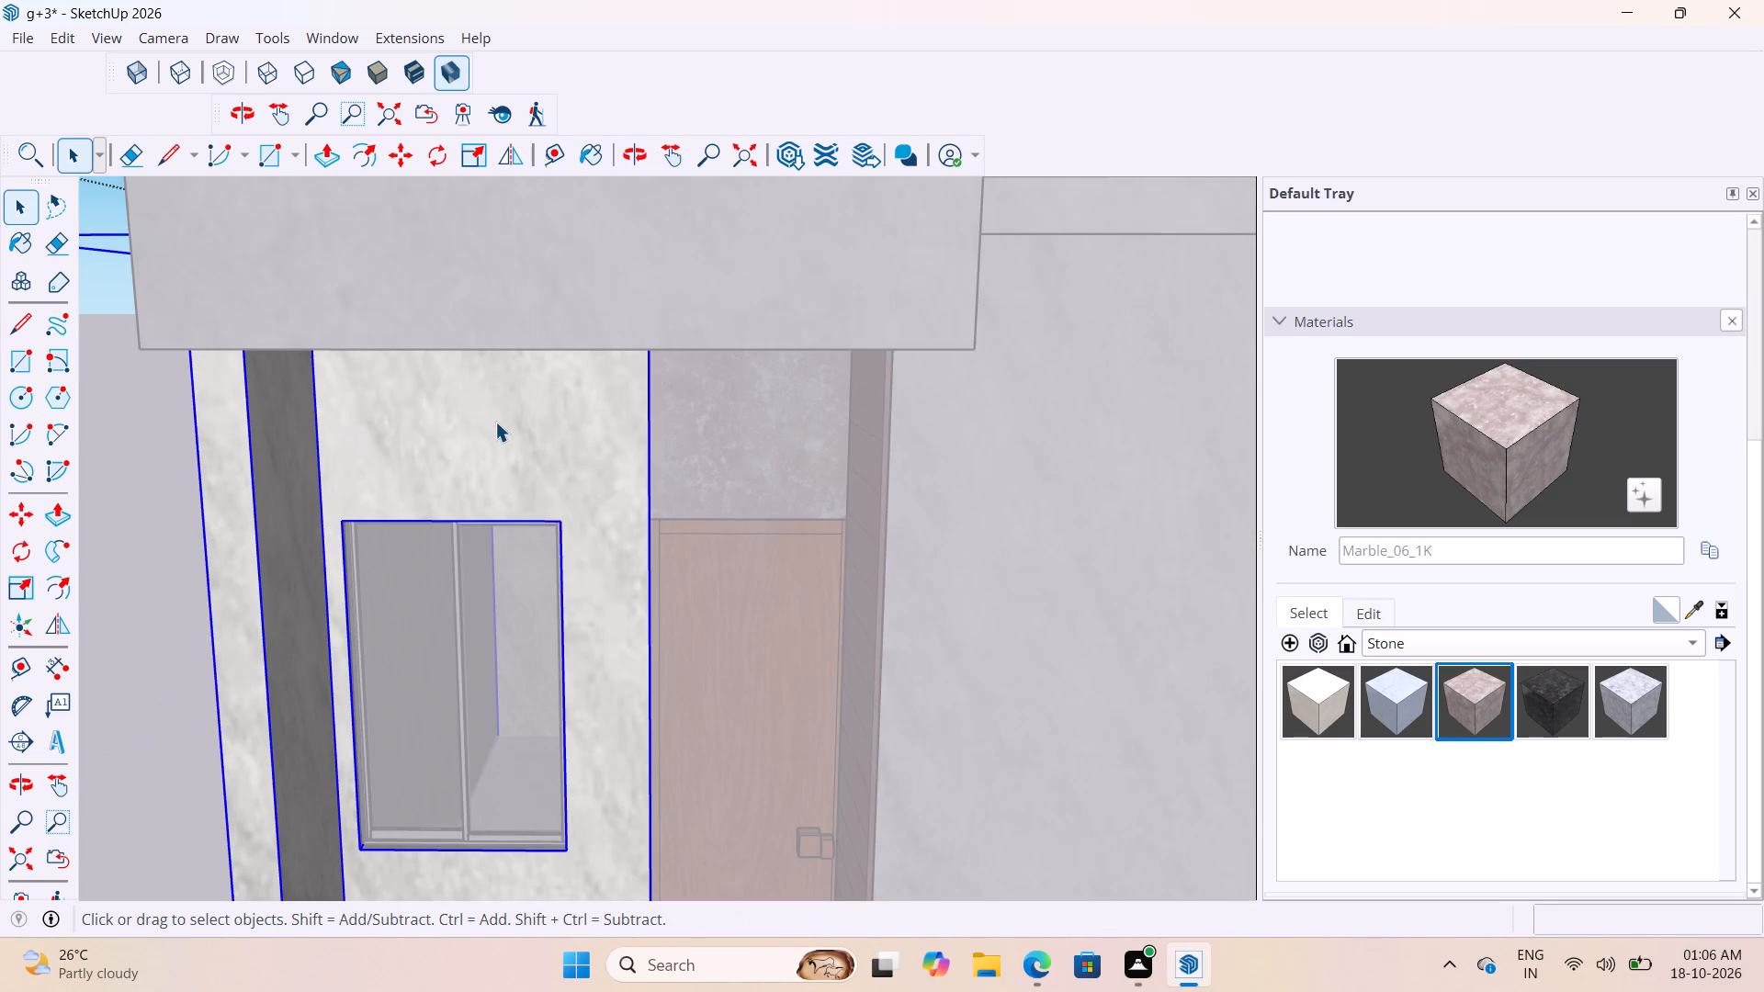
double_click(598, 468)
left_click(598, 468)
double_click(598, 468)
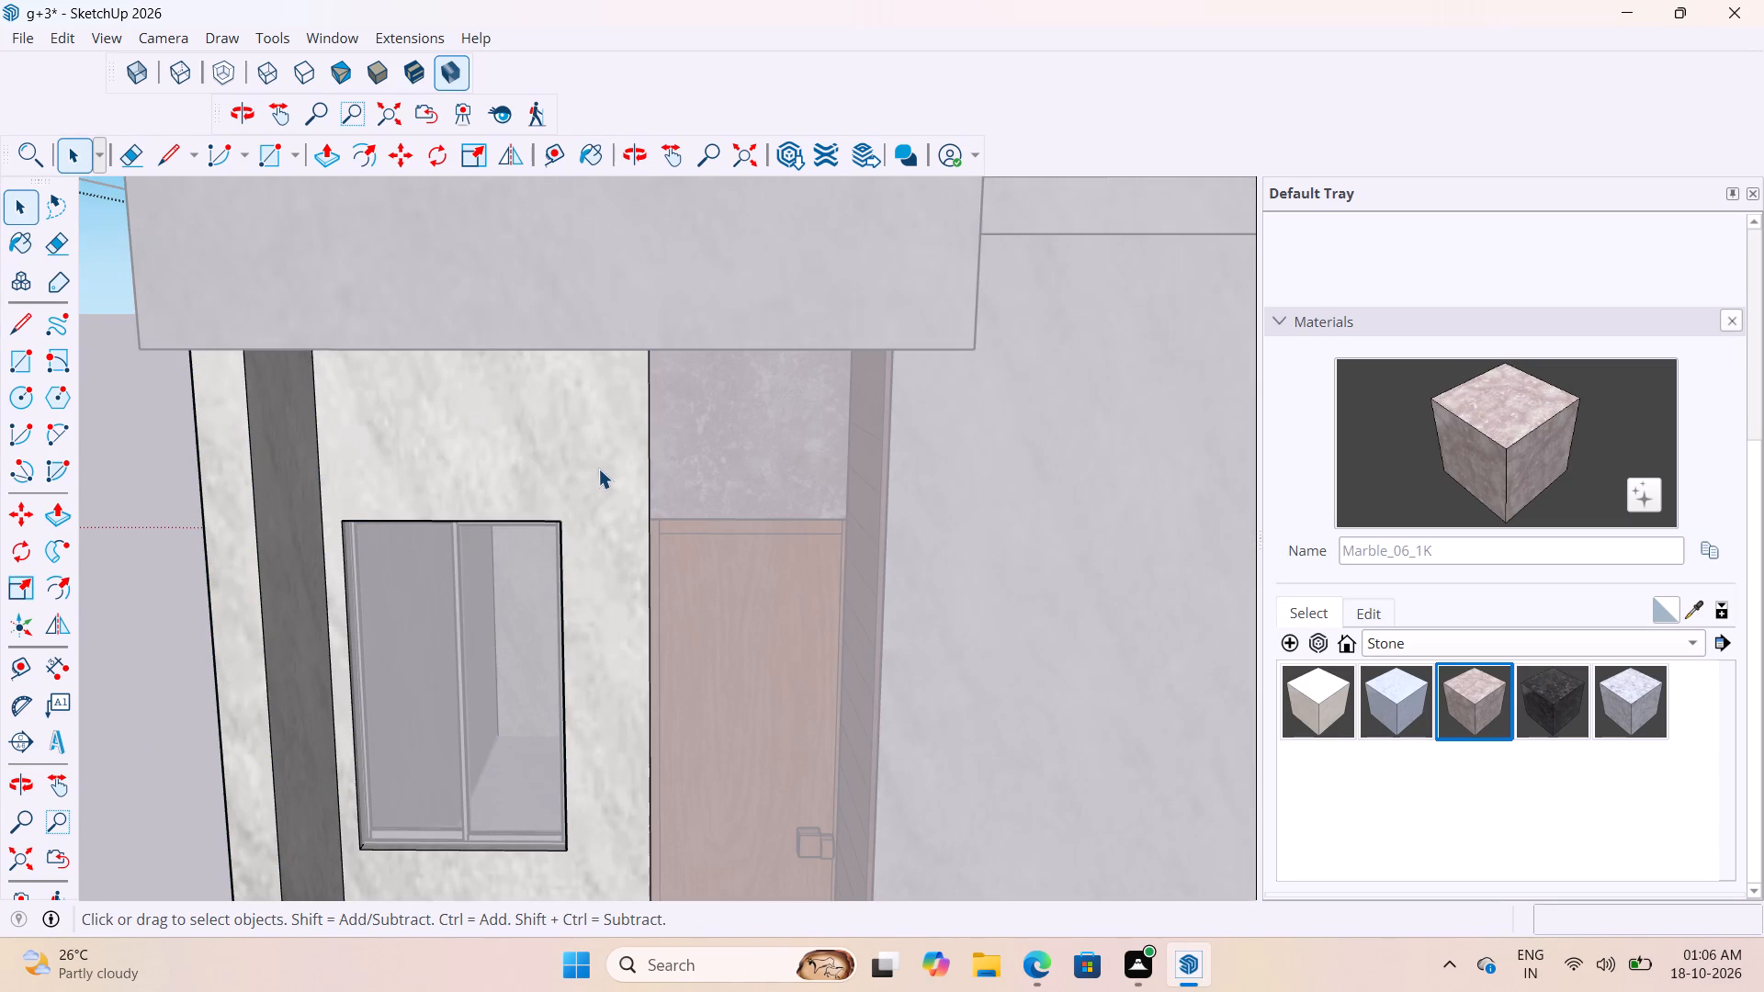
left_click(598, 468)
left_click(1552, 457)
left_click(590, 463)
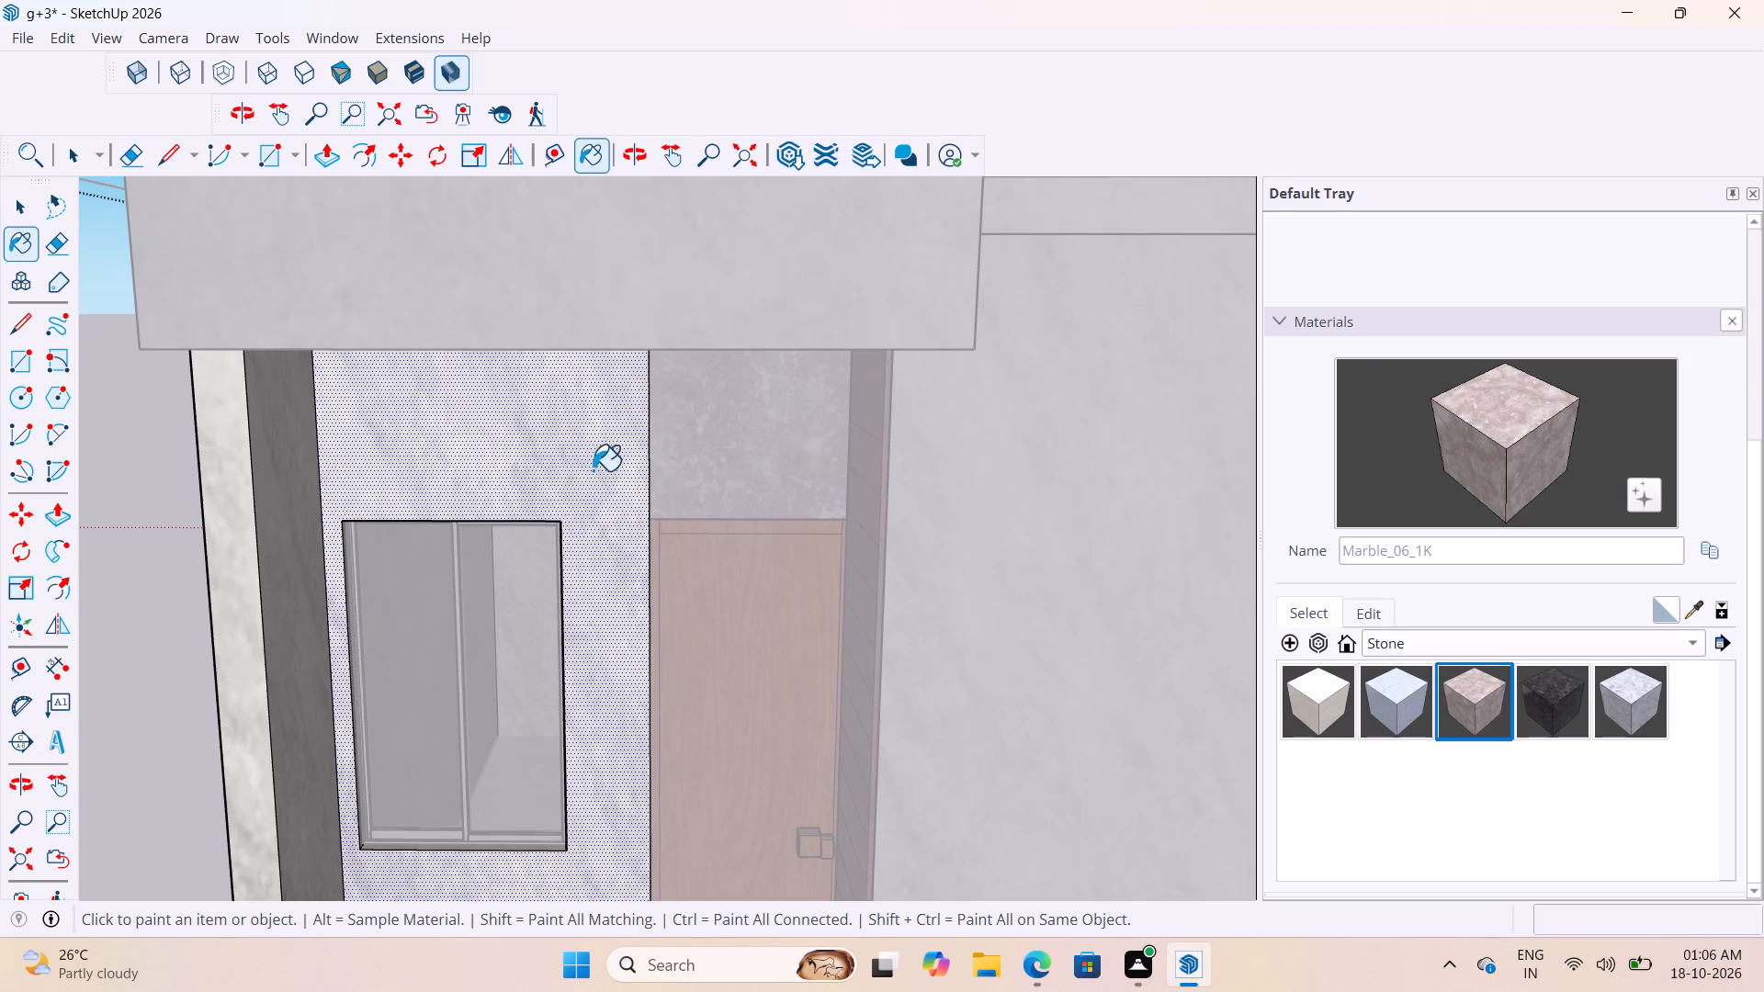
scroll(592, 466, "down", 5)
middle_click_drag(580, 496, 487, 502)
Paint the narrow inner return face beside the top floor balcony's window with Marble_06_1K, and leave the open groups.
key("space")
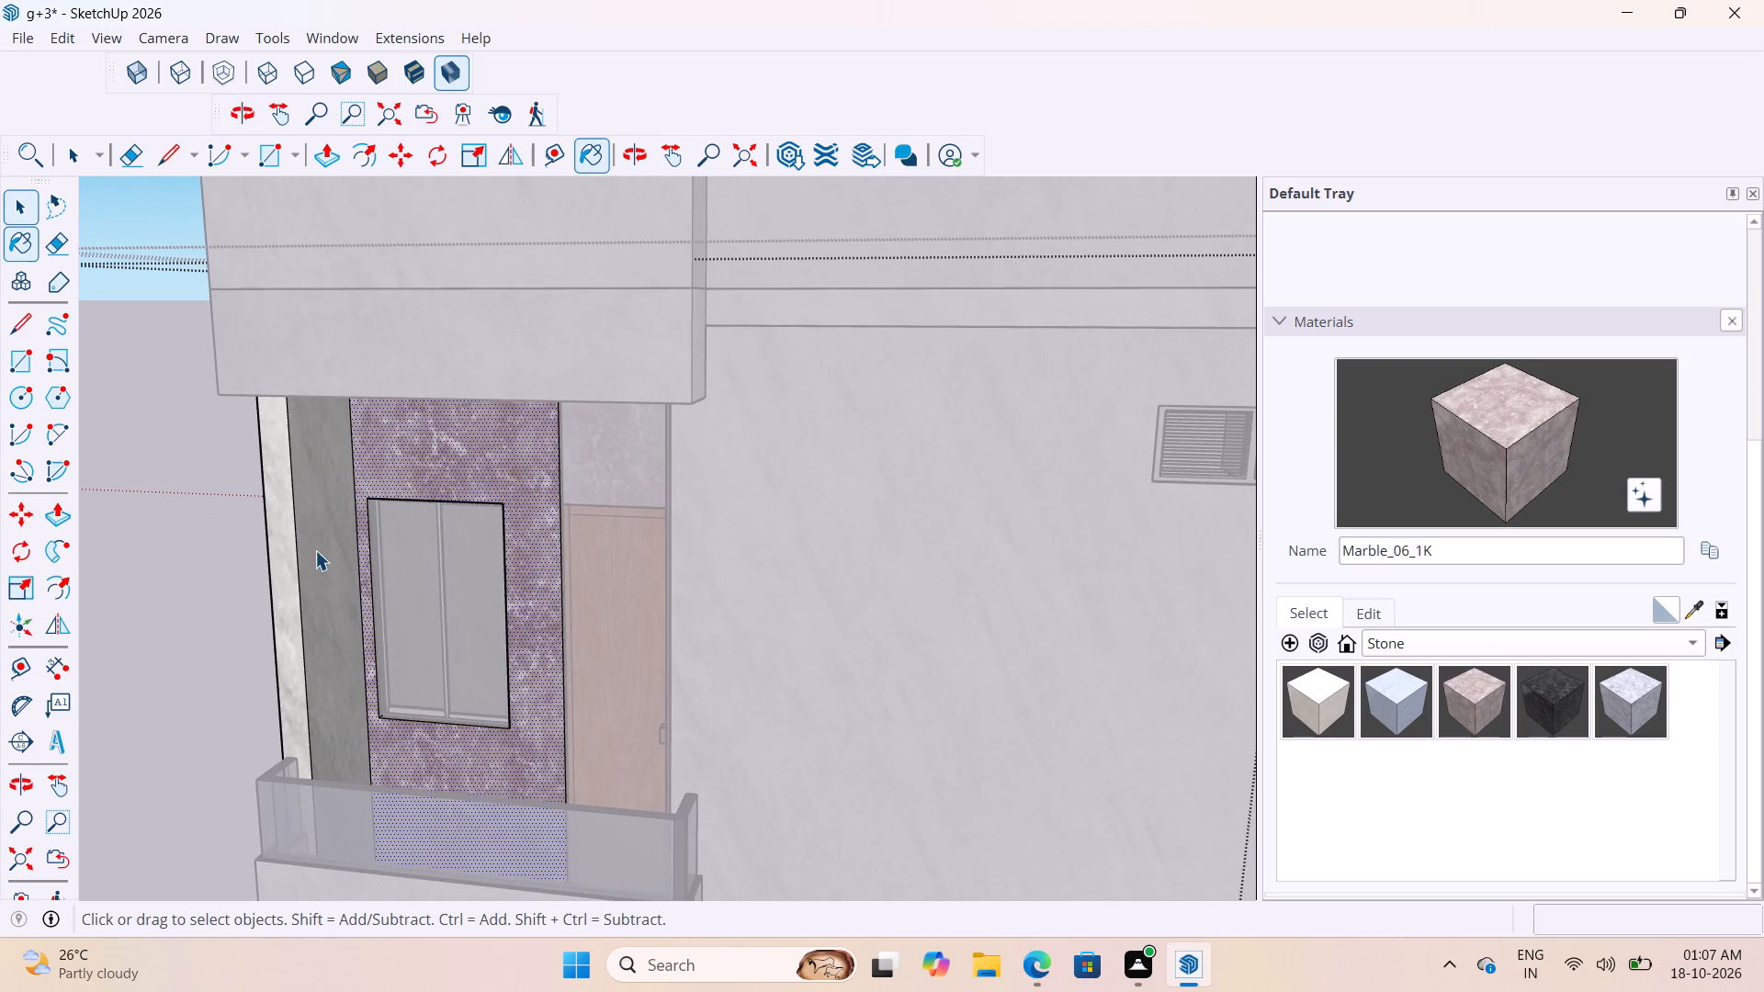
left_click(1647, 412)
scroll(438, 498, "up", 2)
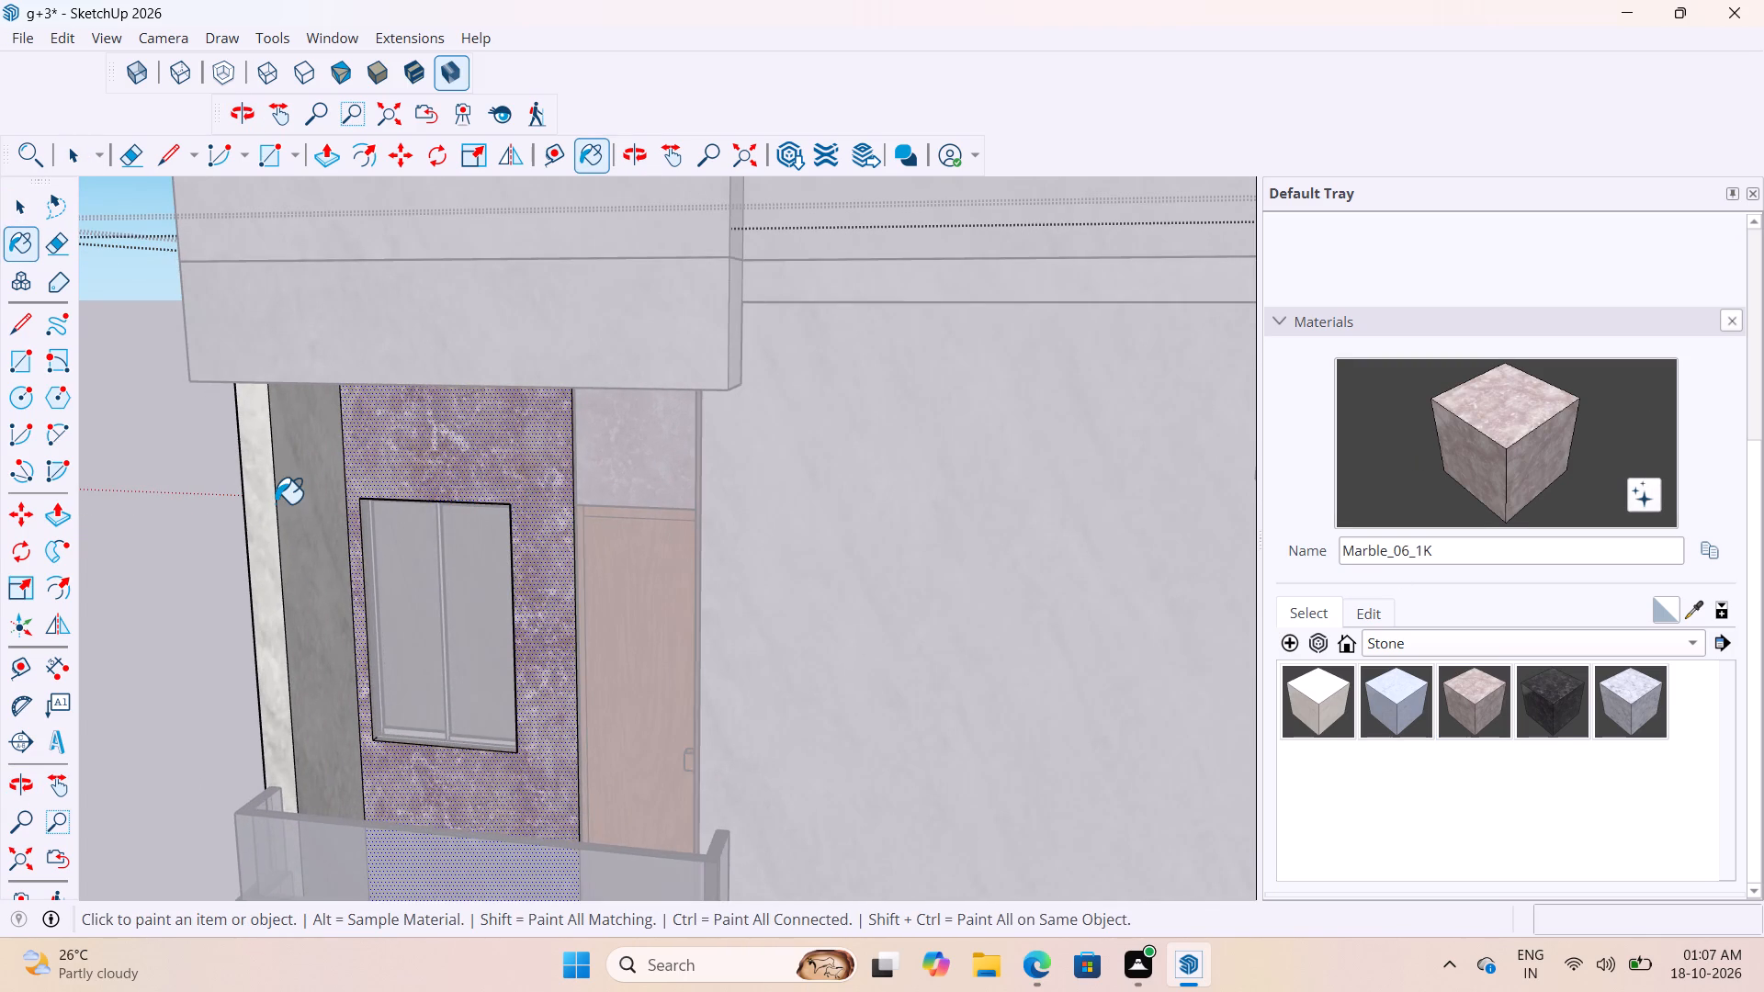
left_click(281, 502)
scroll(289, 509, "down", 4)
scroll(446, 610, "down", 5)
middle_click_drag(483, 699, 781, 714)
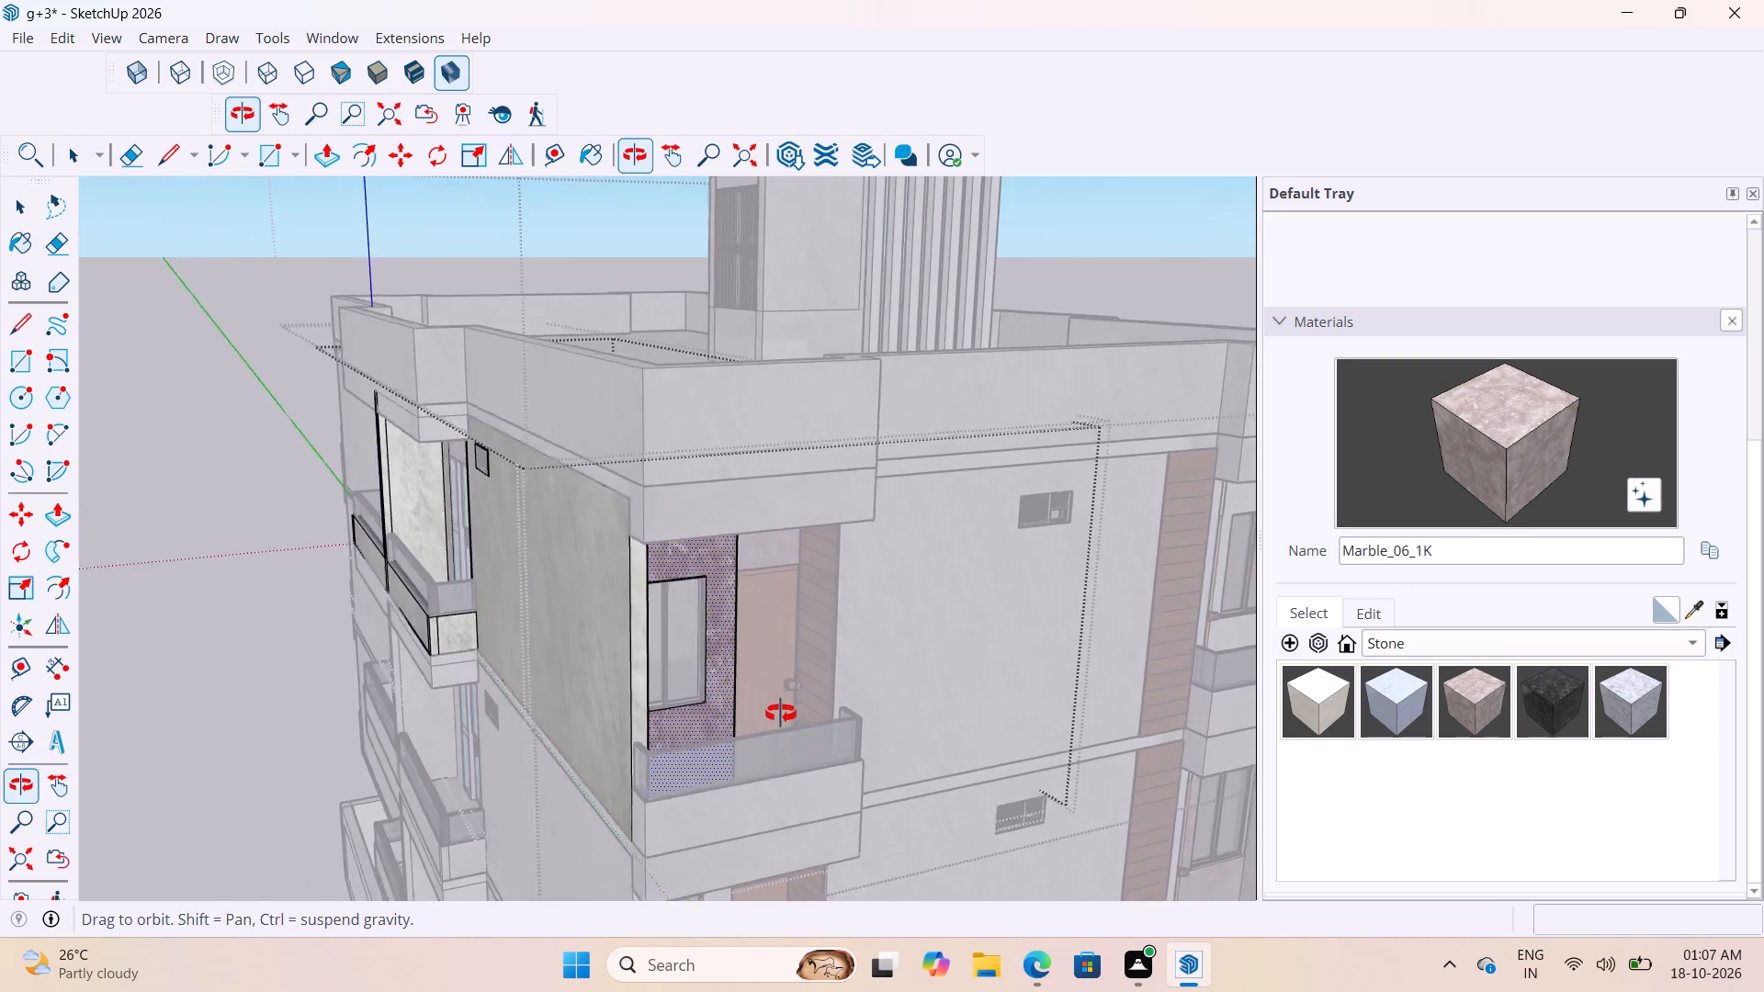
middle_click_drag(781, 714, 797, 711)
scroll(823, 594, "up", 11)
left_click(780, 510)
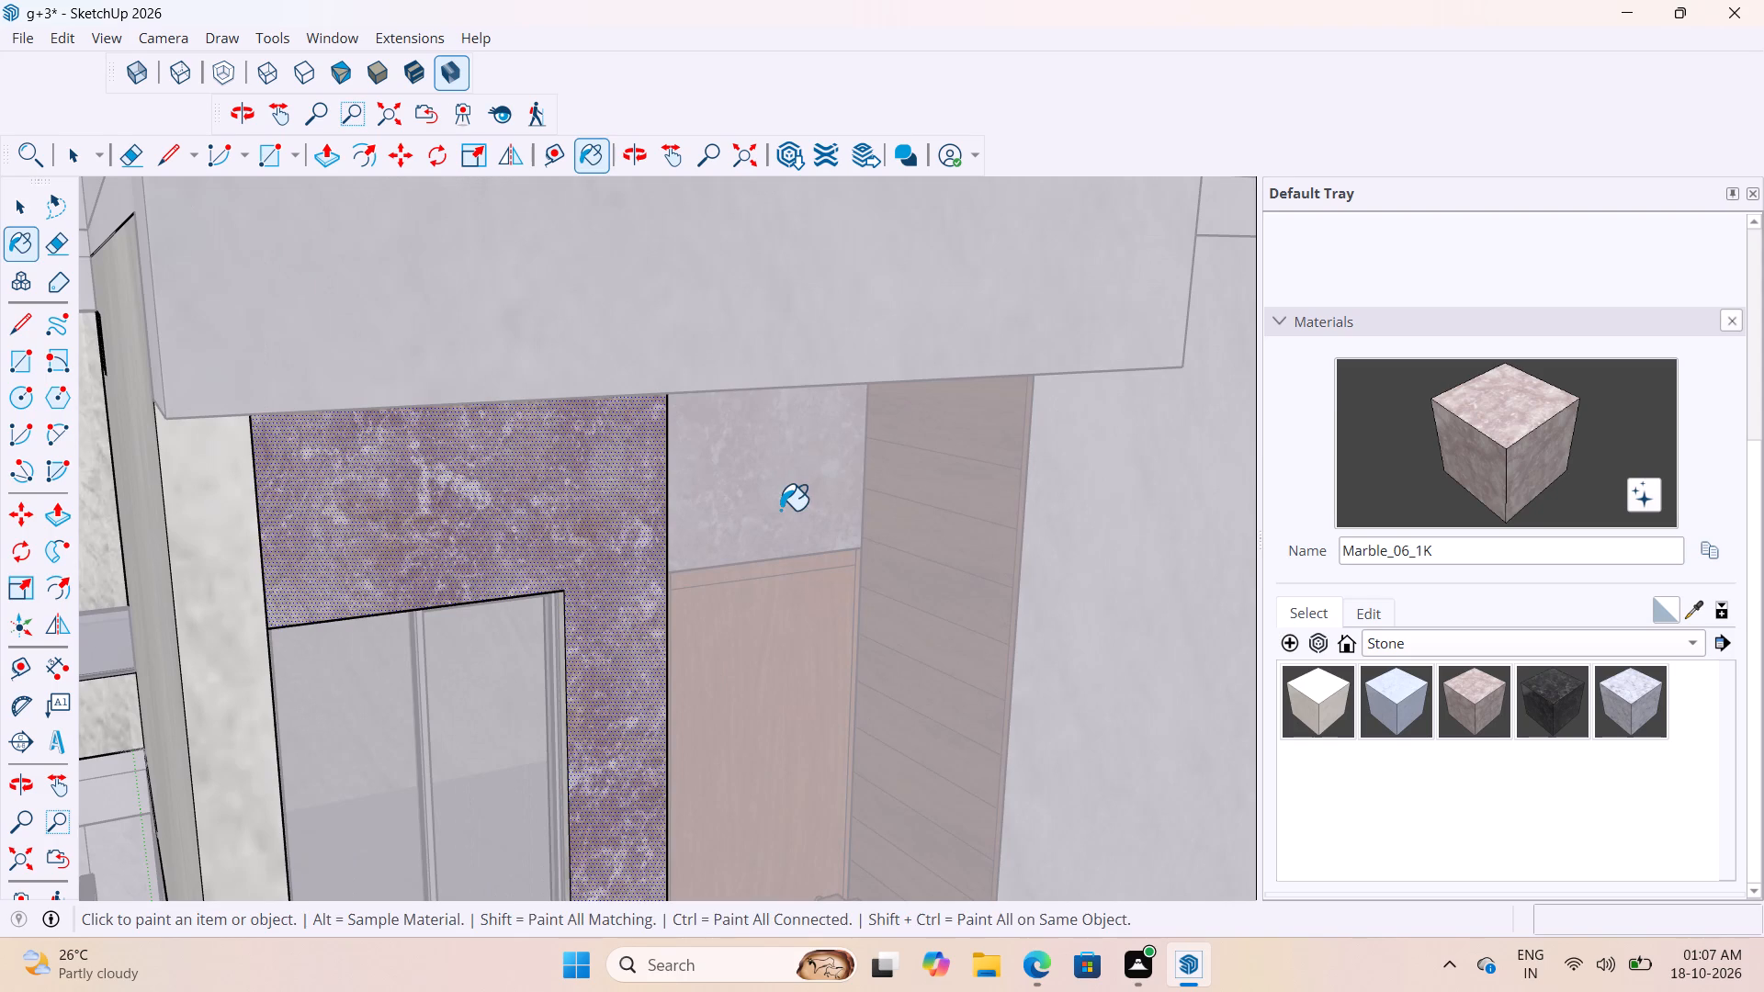
key("space")
key("space")
left_click(763, 508)
scroll(721, 507, "down", 16)
triple_click(266, 715)
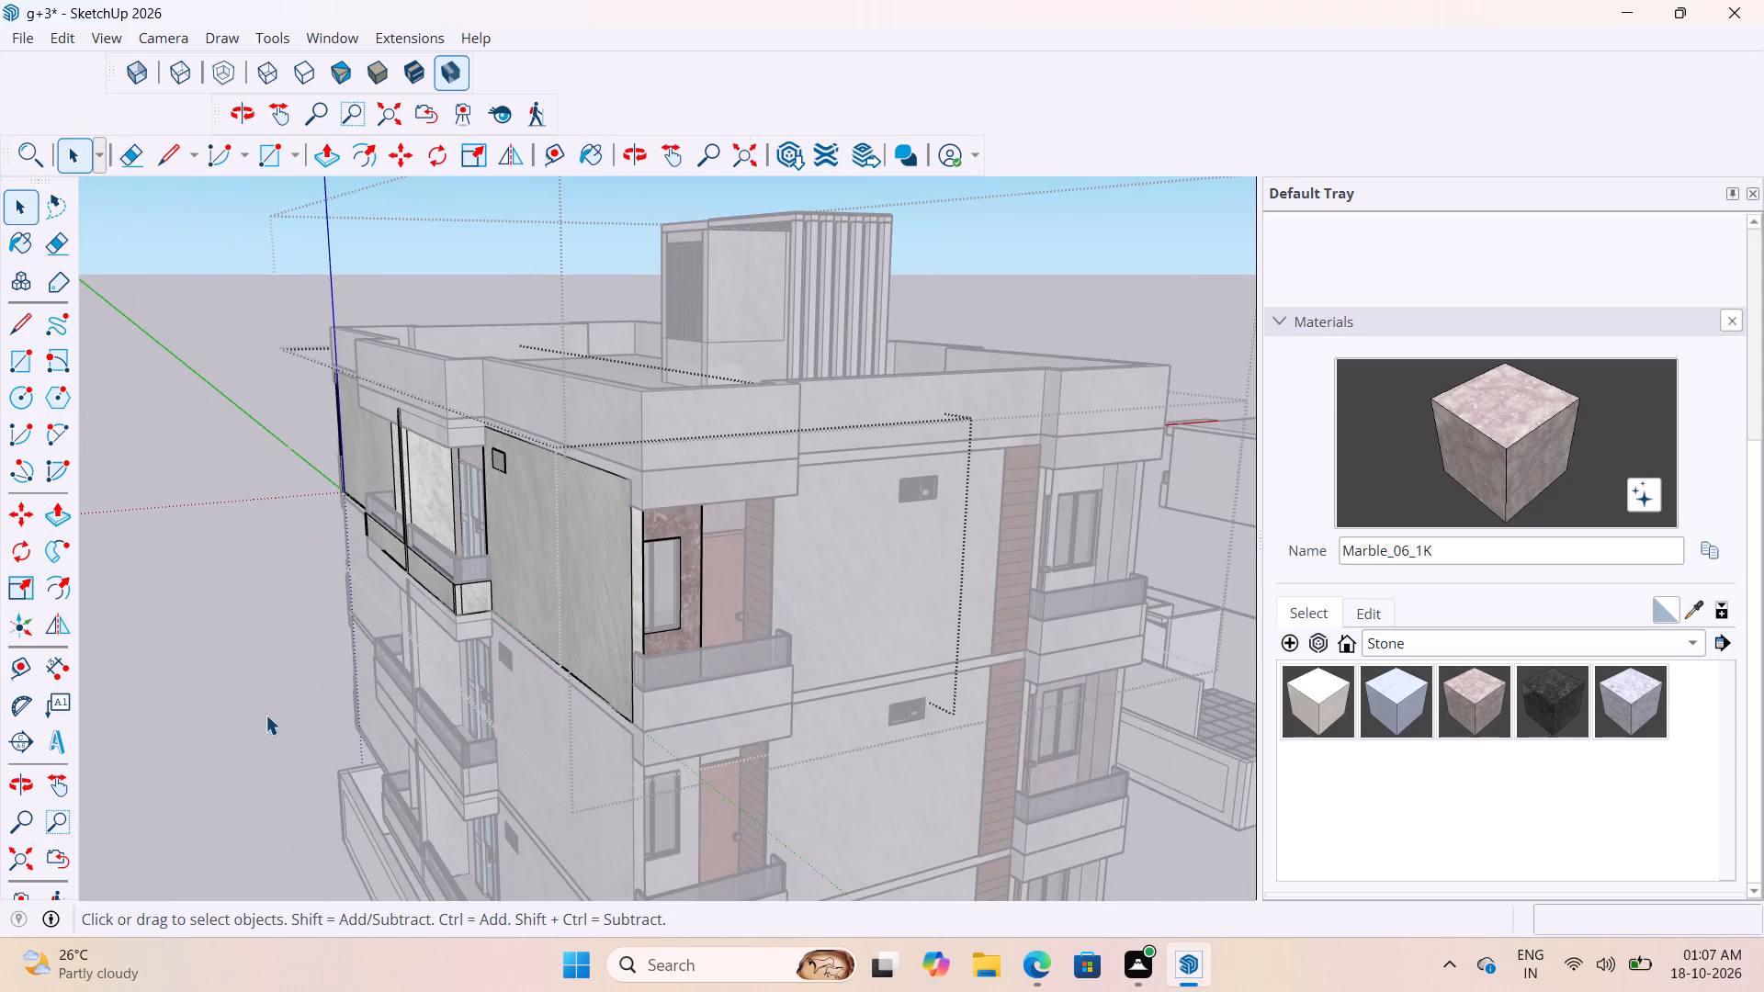
triple_click(264, 715)
double_click(264, 715)
Paint the recessed wall around the window of the middle upper floor's front corner balcony with Marble_06_1K.
scroll(360, 672, "up", 3)
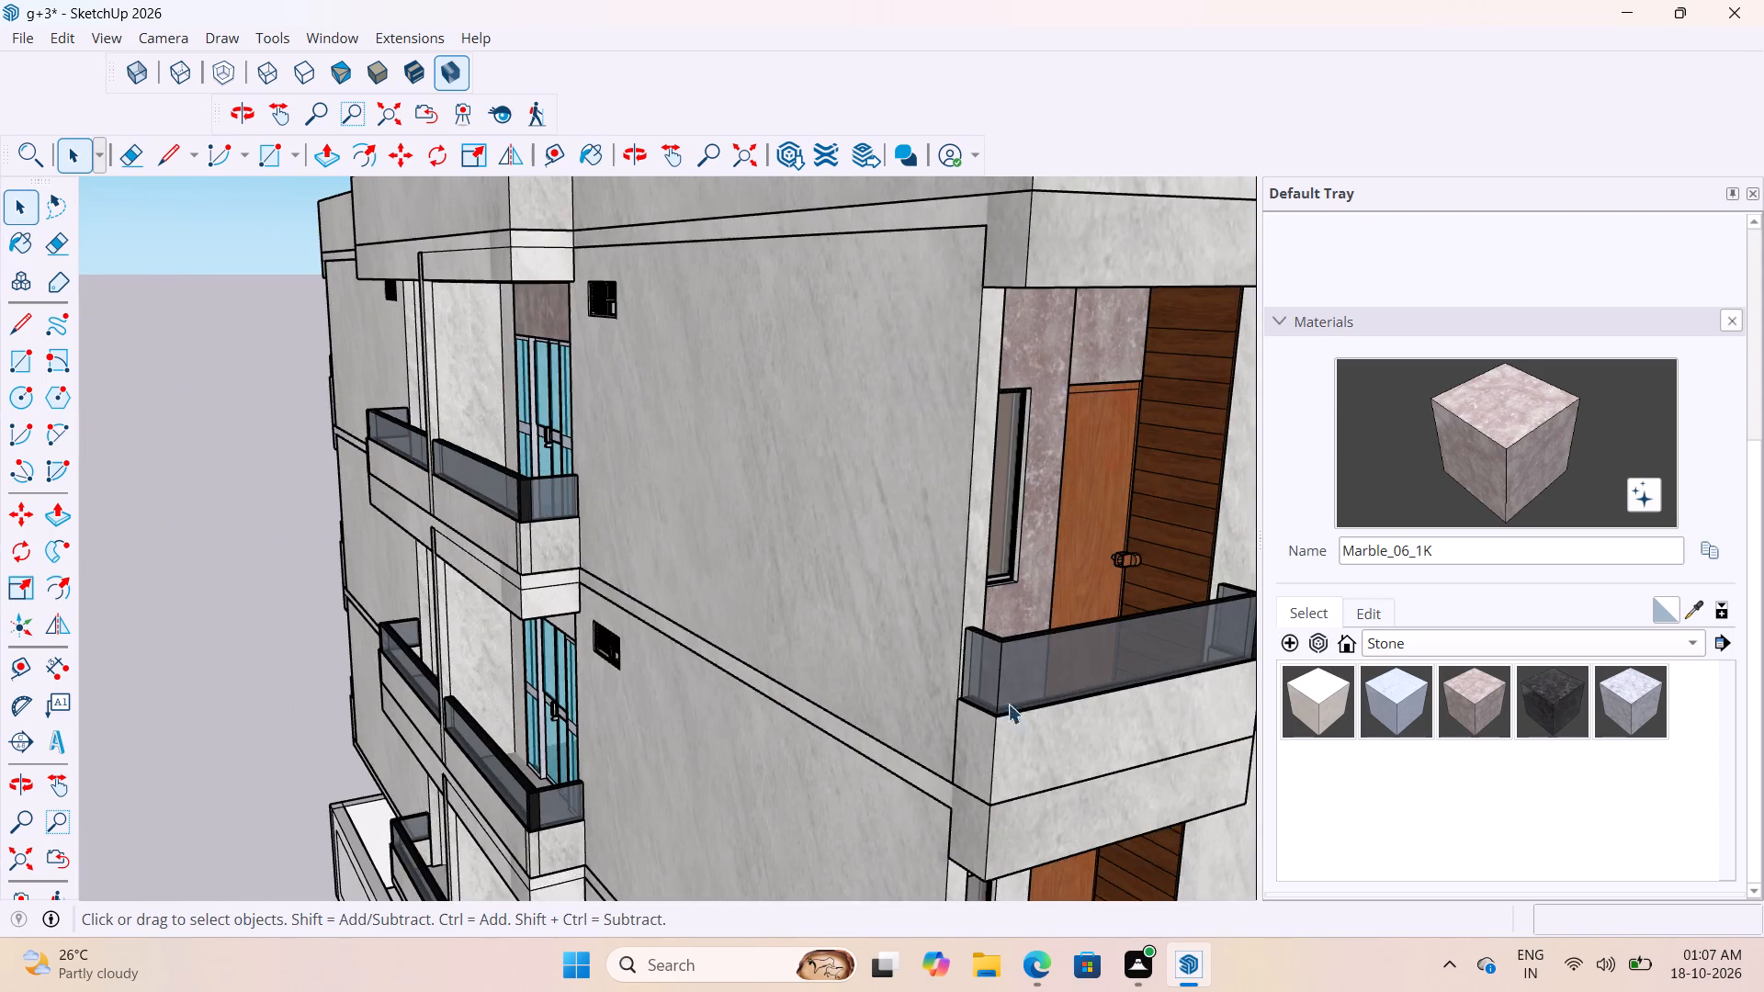
middle_click_drag(1010, 682, 646, 658)
scroll(697, 581, "down", 12)
scroll(735, 592, "up", 7)
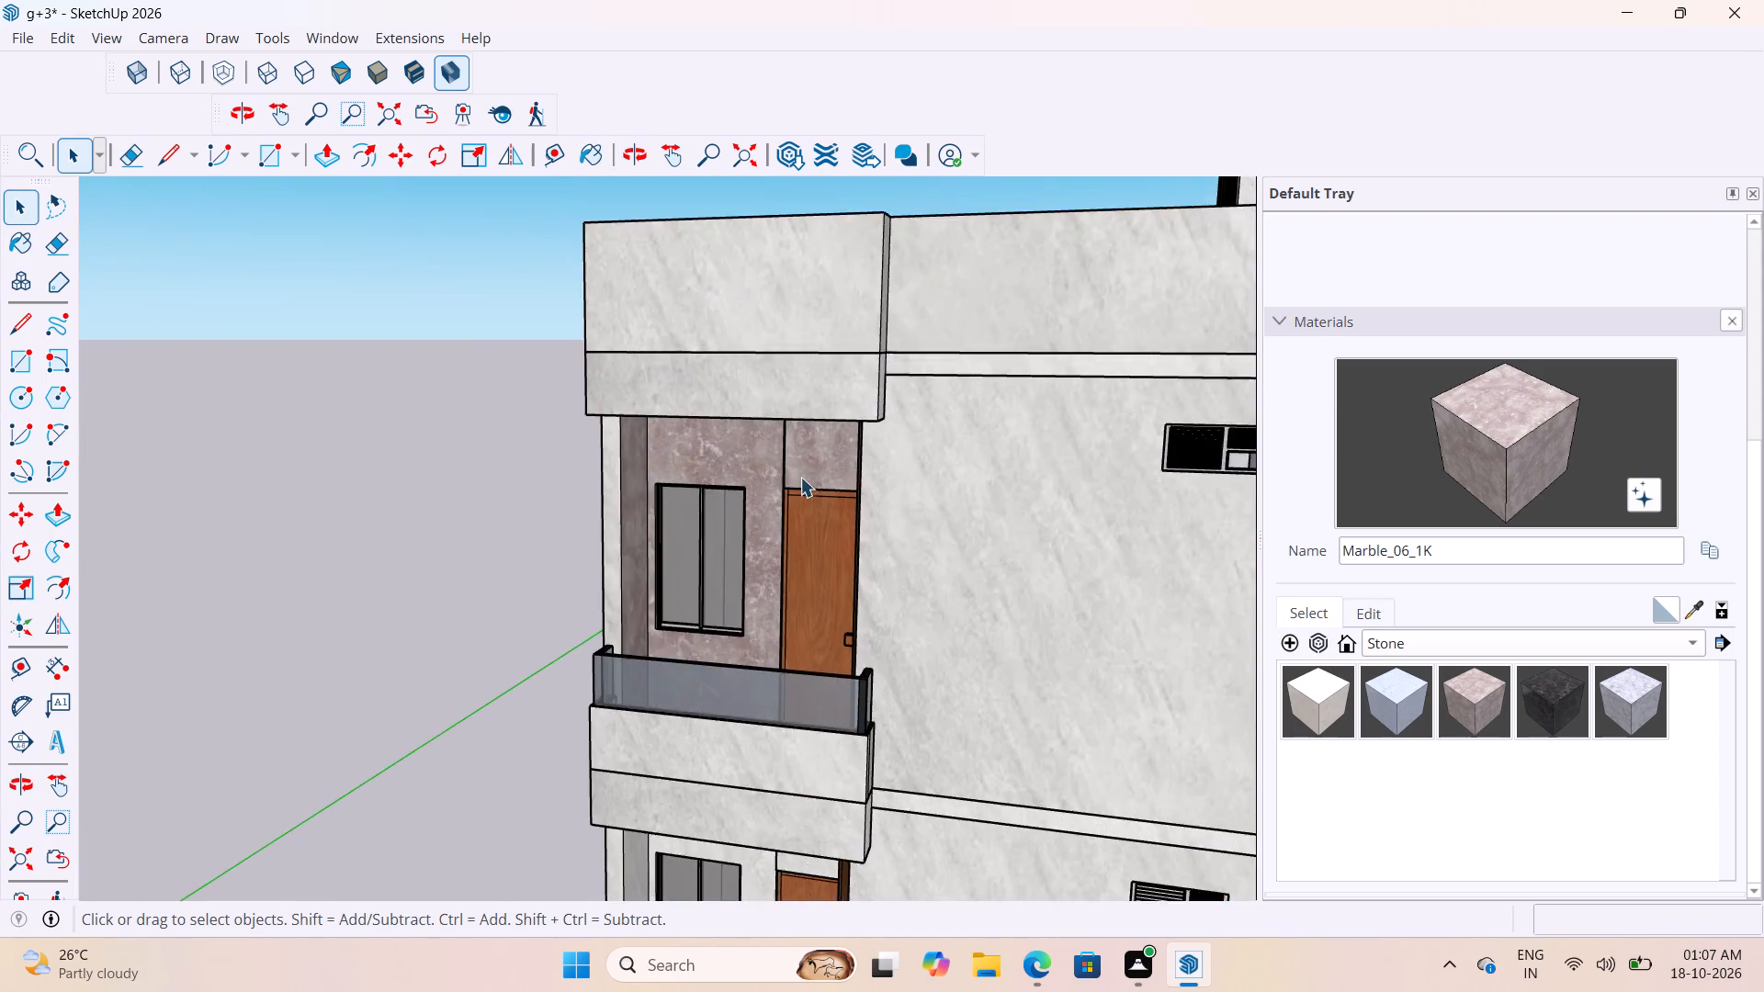
scroll(937, 390, "down", 11)
middle_click_drag(939, 542, 1279, 506)
scroll(1031, 619, "up", 1)
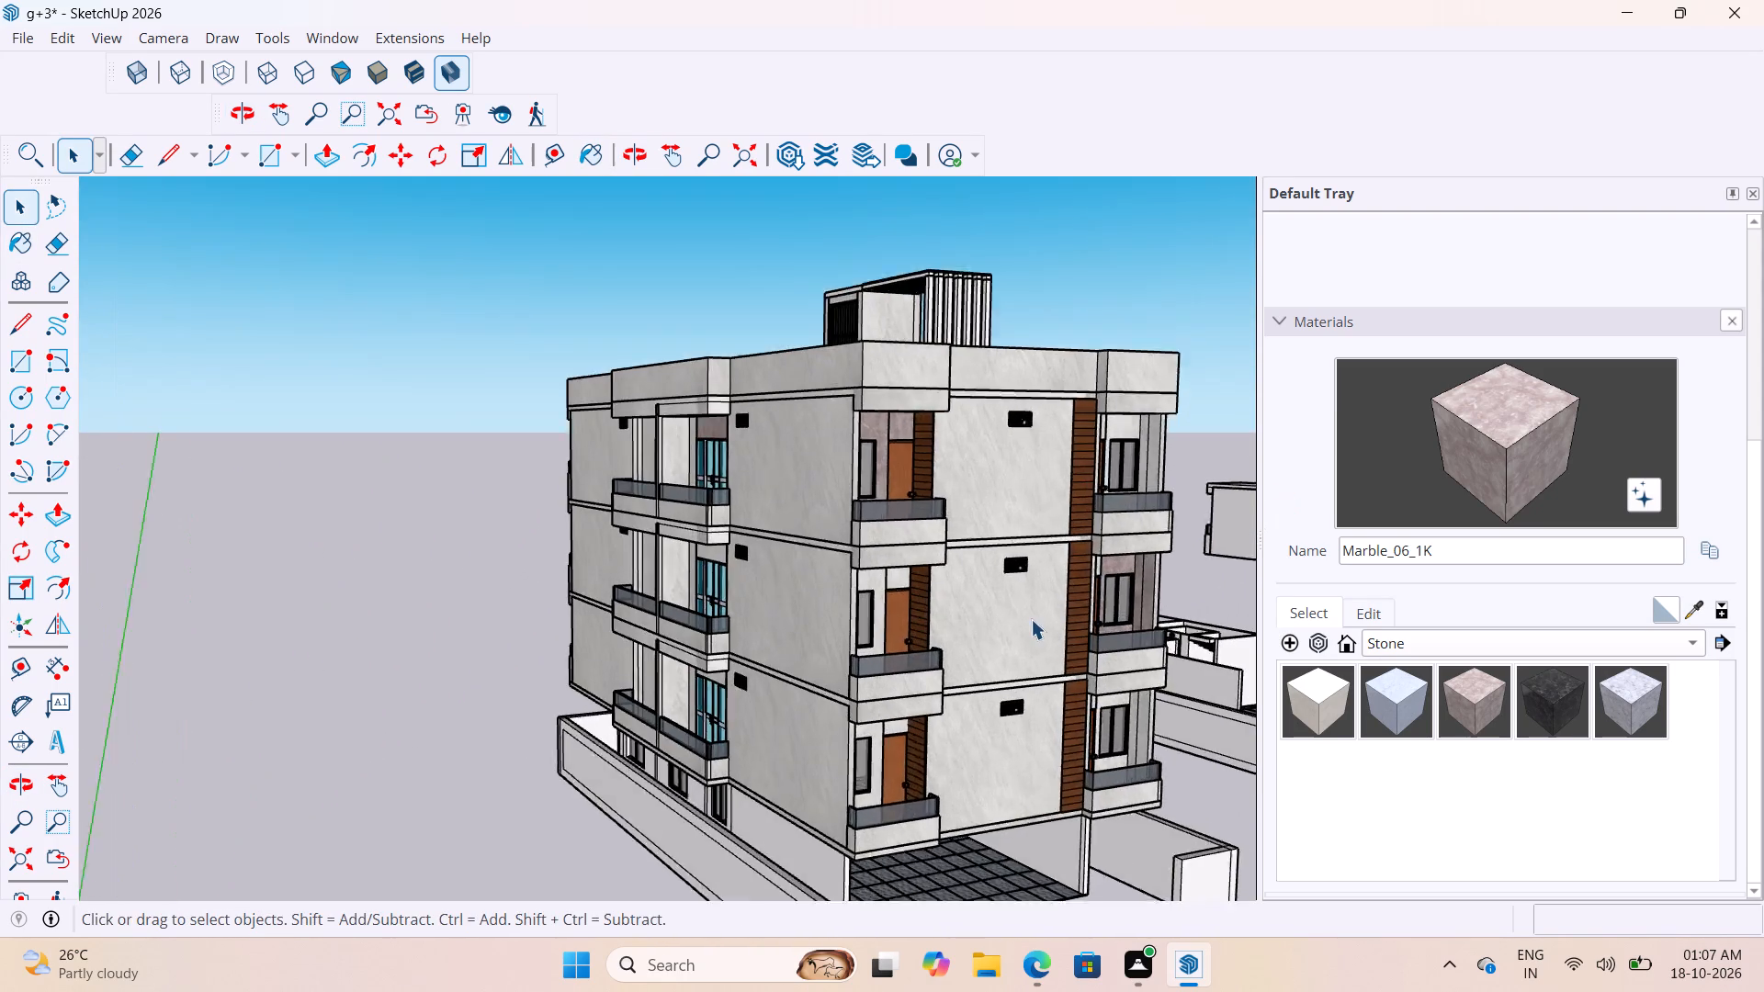
scroll(1031, 619, "up", 9)
middle_click_drag(824, 647, 675, 647)
scroll(537, 489, "up", 7)
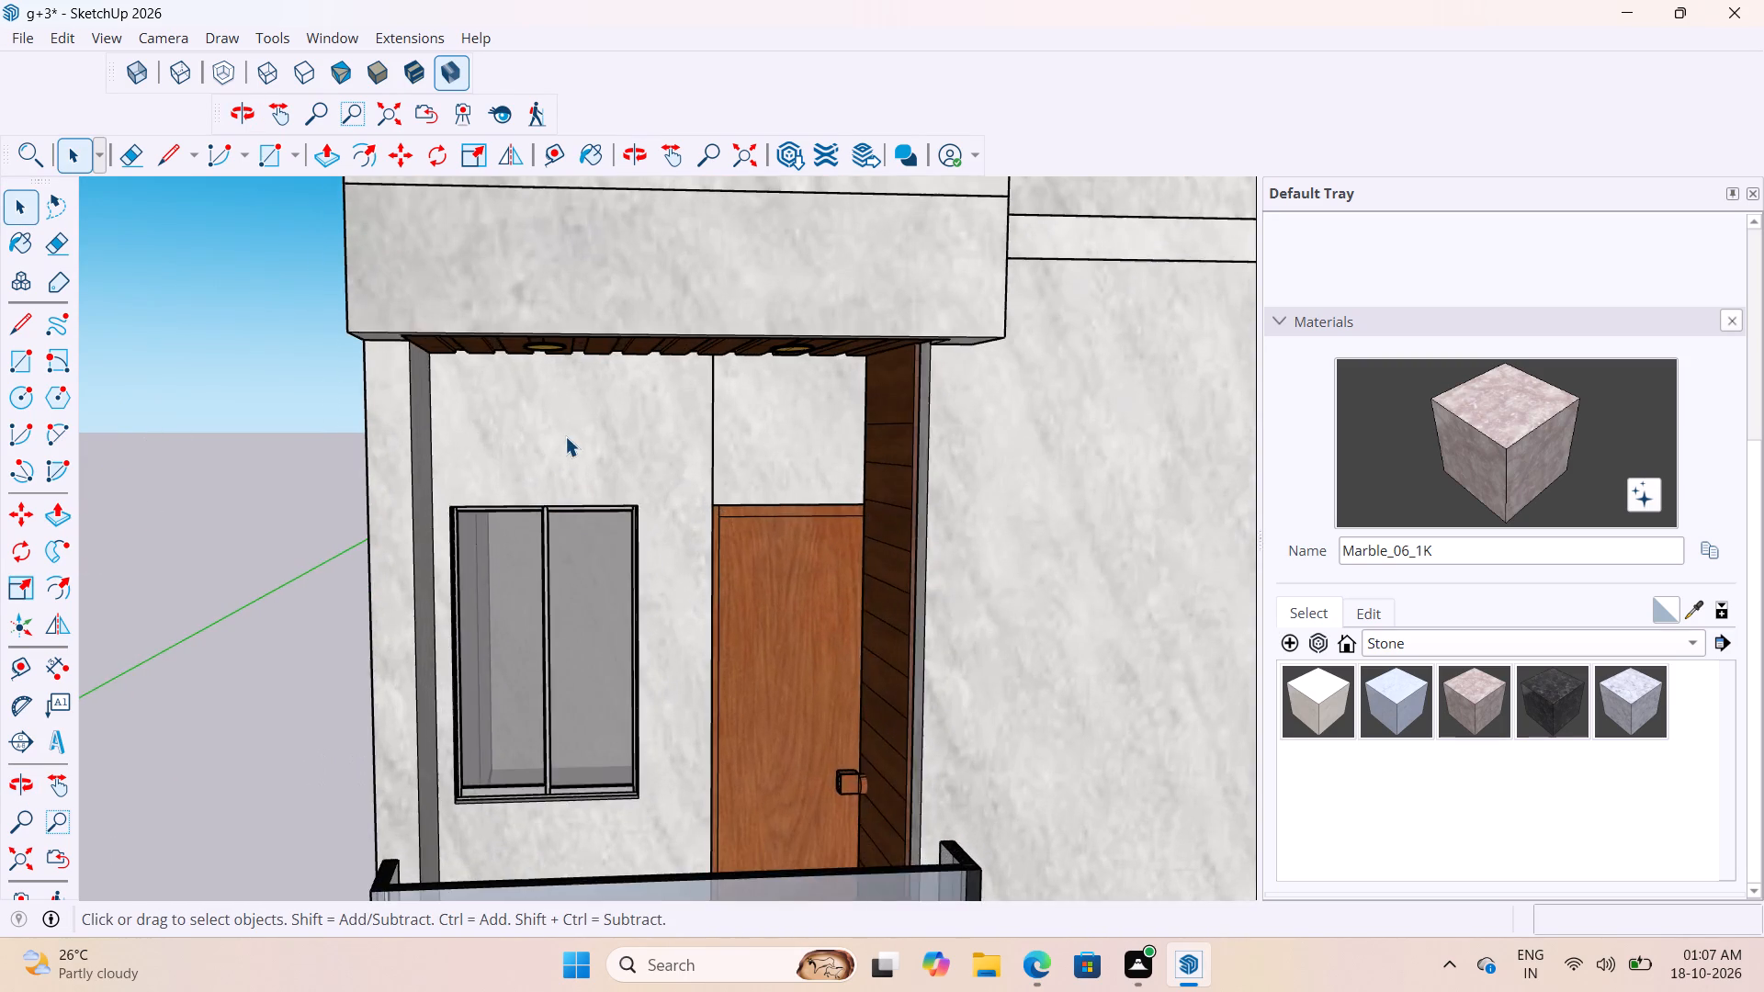
triple_click(566, 434)
triple_click(567, 434)
triple_click(567, 434)
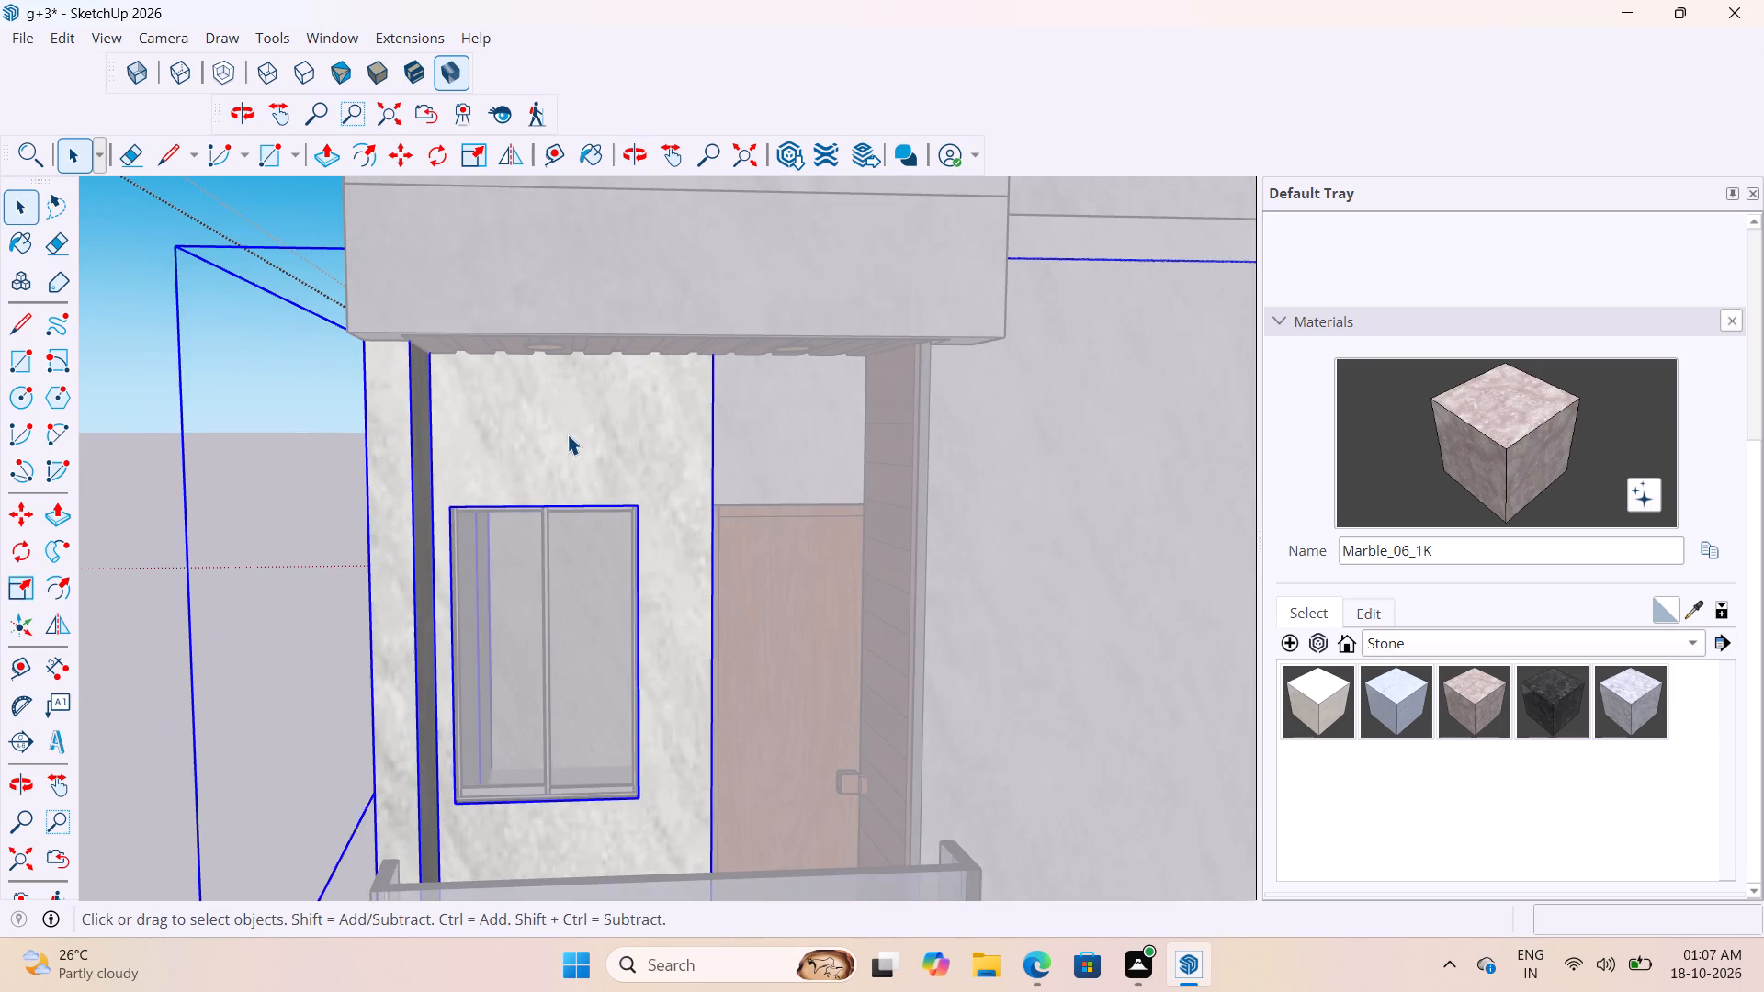
double_click(549, 426)
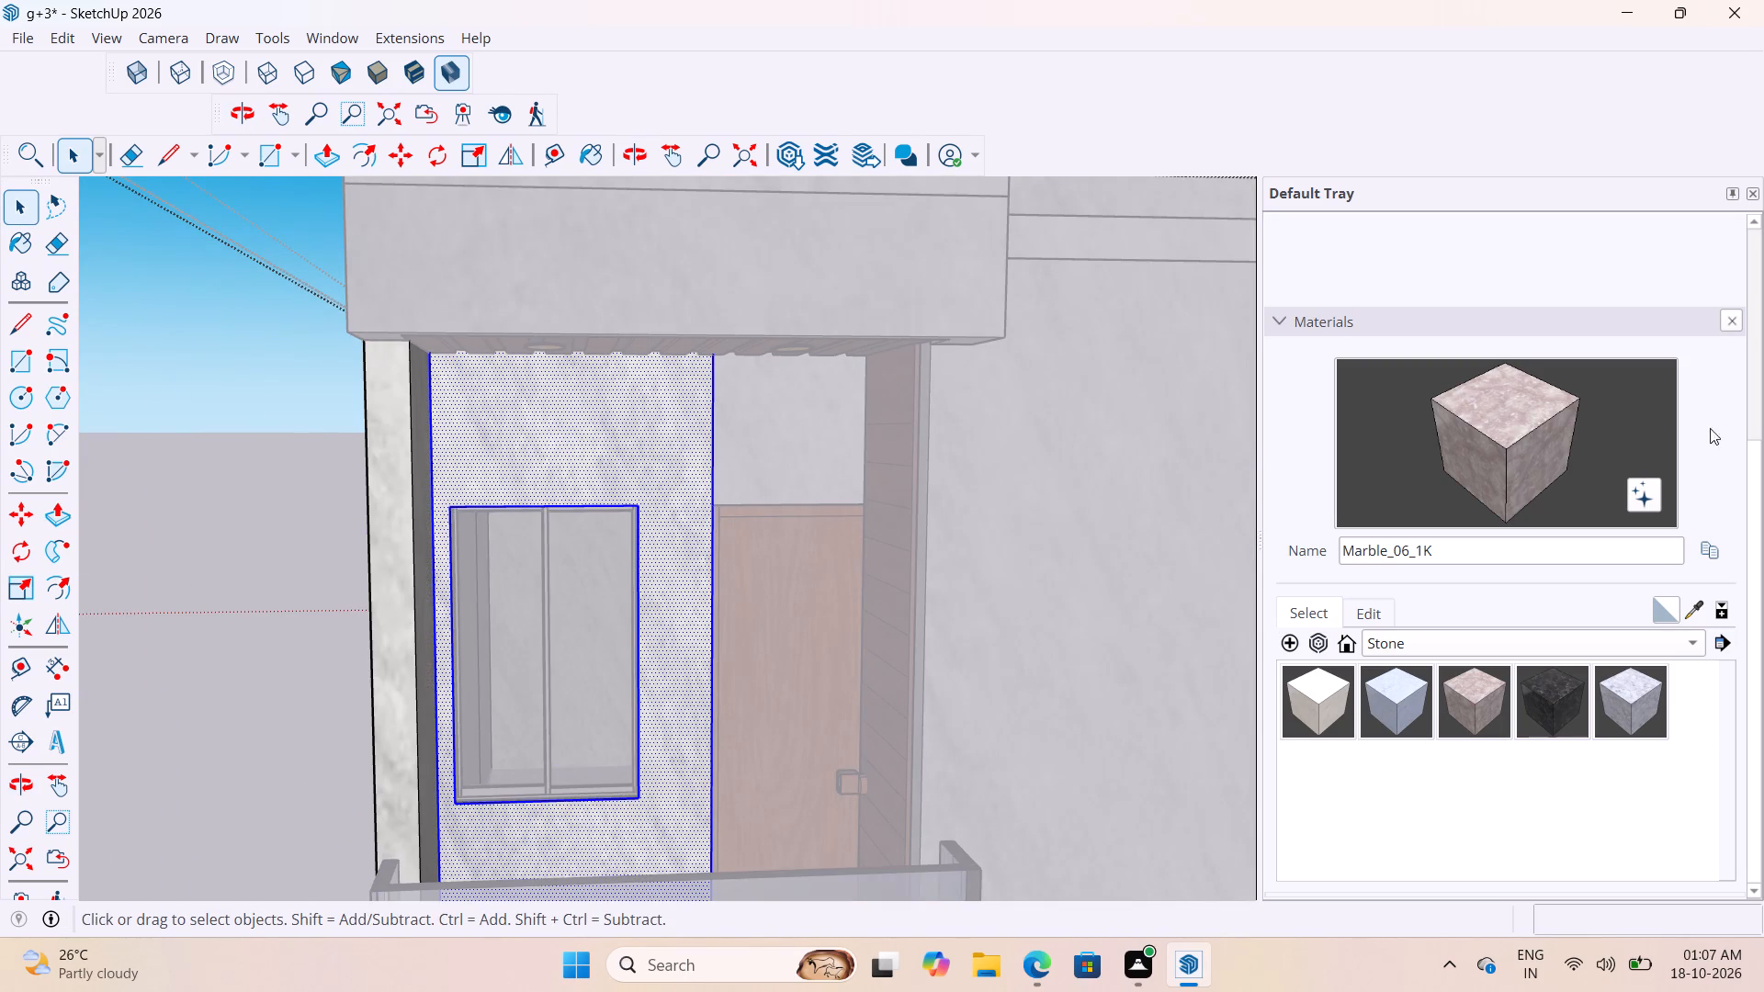
left_click(1562, 420)
left_click(640, 453)
Paint the narrow inner return face beside that balcony's window with Marble_06_1K, and leave the nested wall group.
scroll(661, 486, "up", 4)
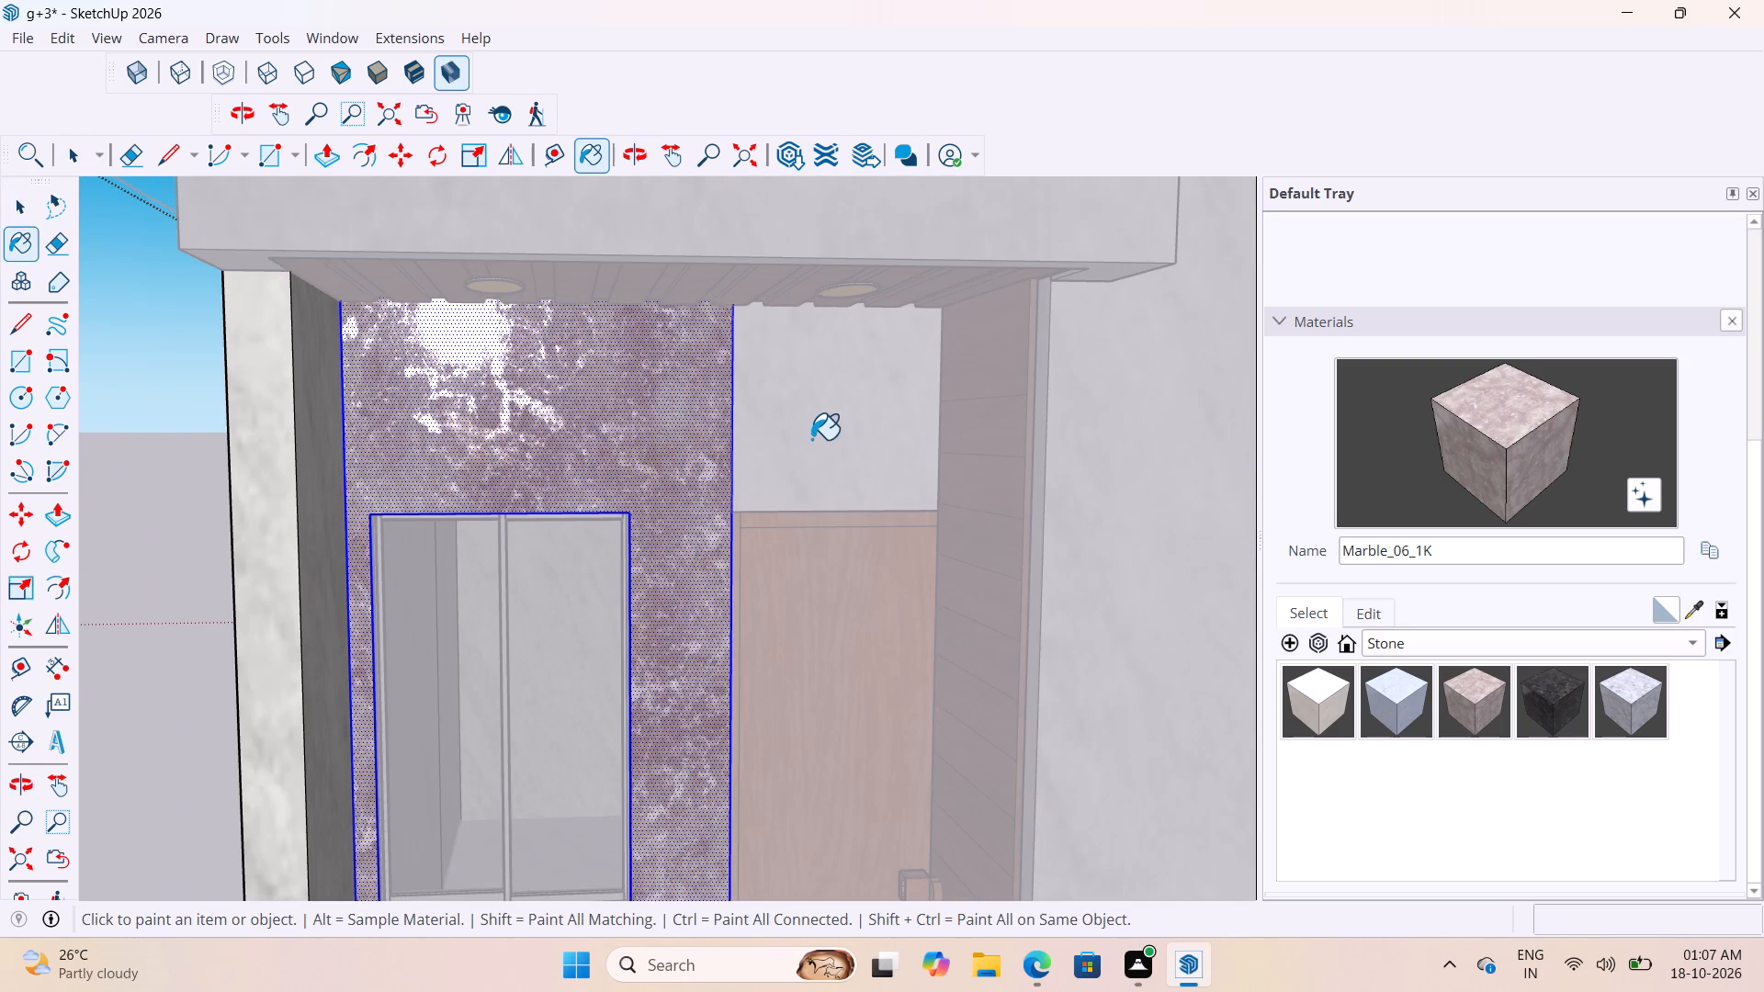
middle_click_drag(272, 441, 124, 441)
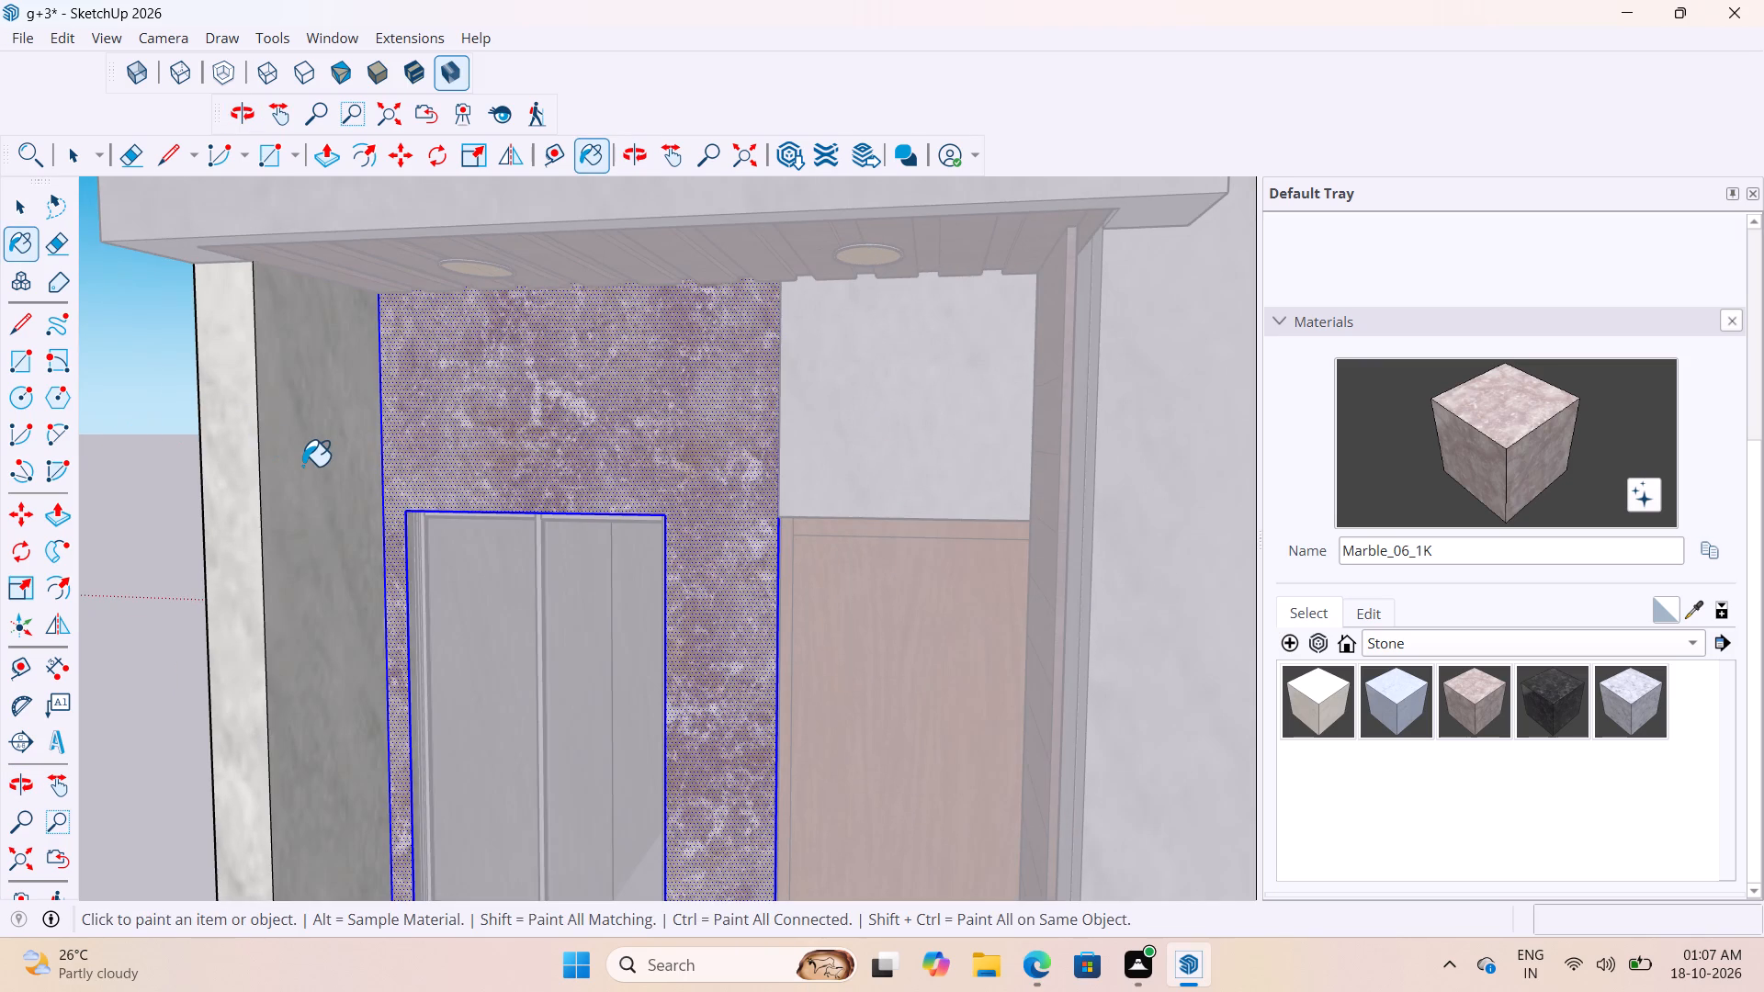
left_click(302, 470)
scroll(530, 461, "down", 5)
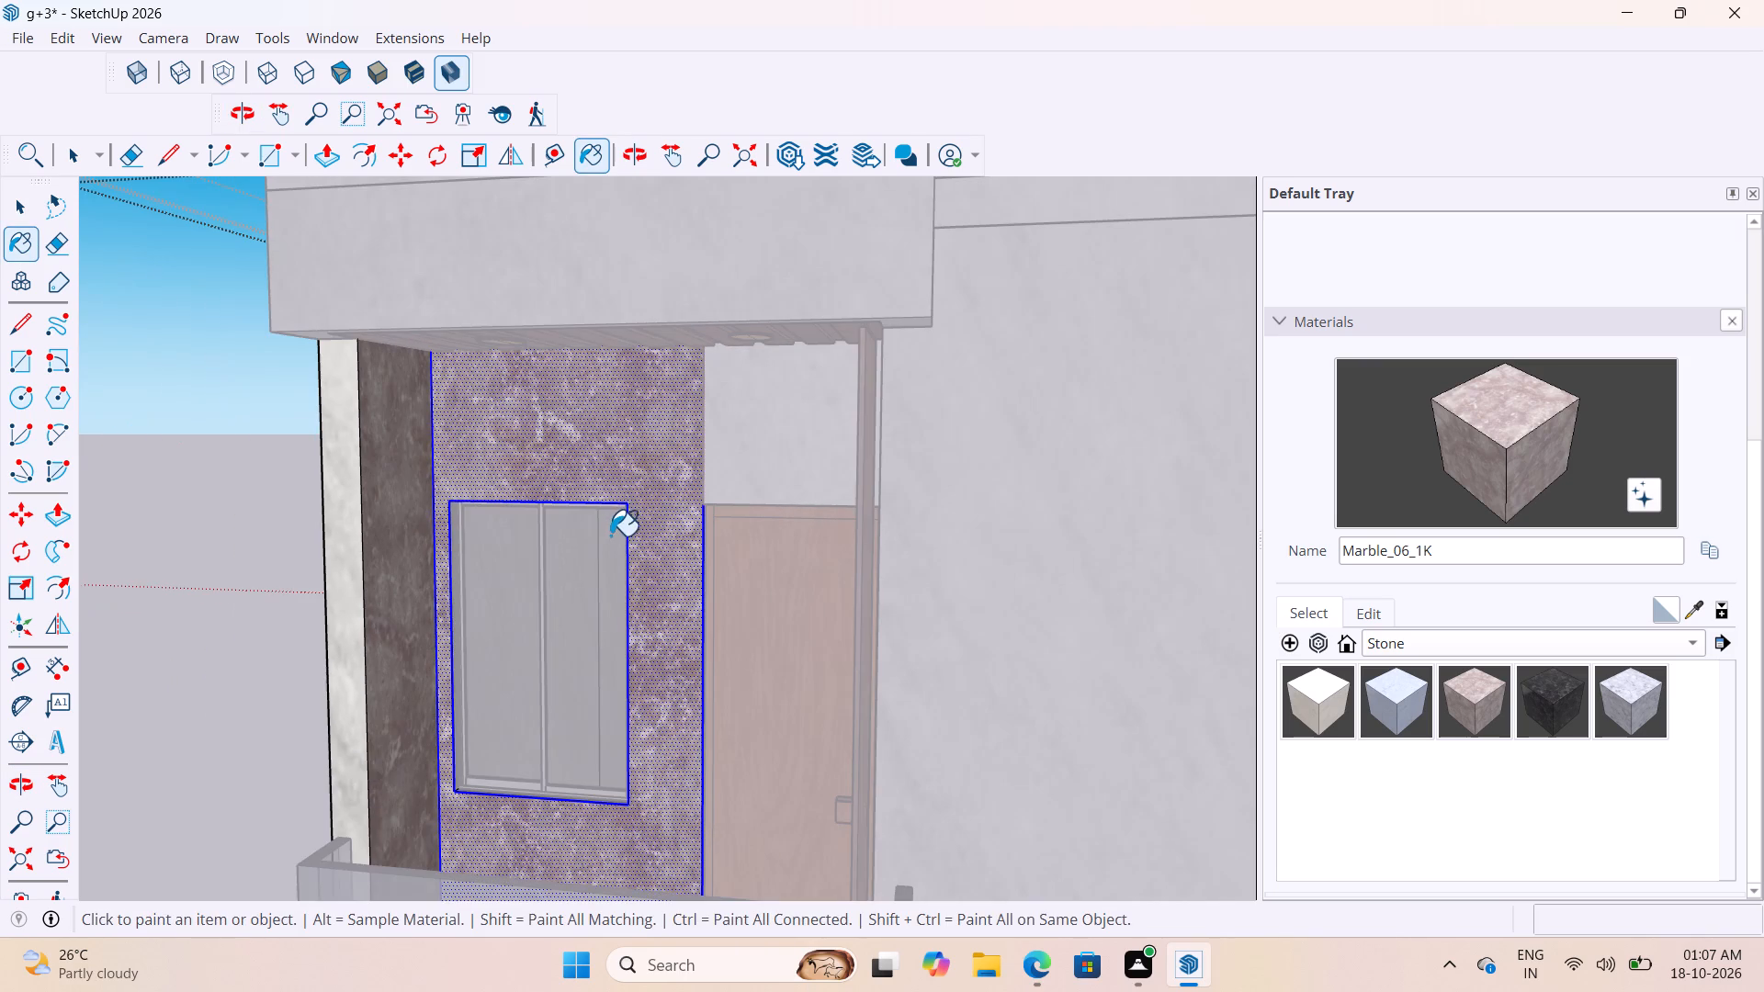
scroll(527, 445, "down", 16)
key("space")
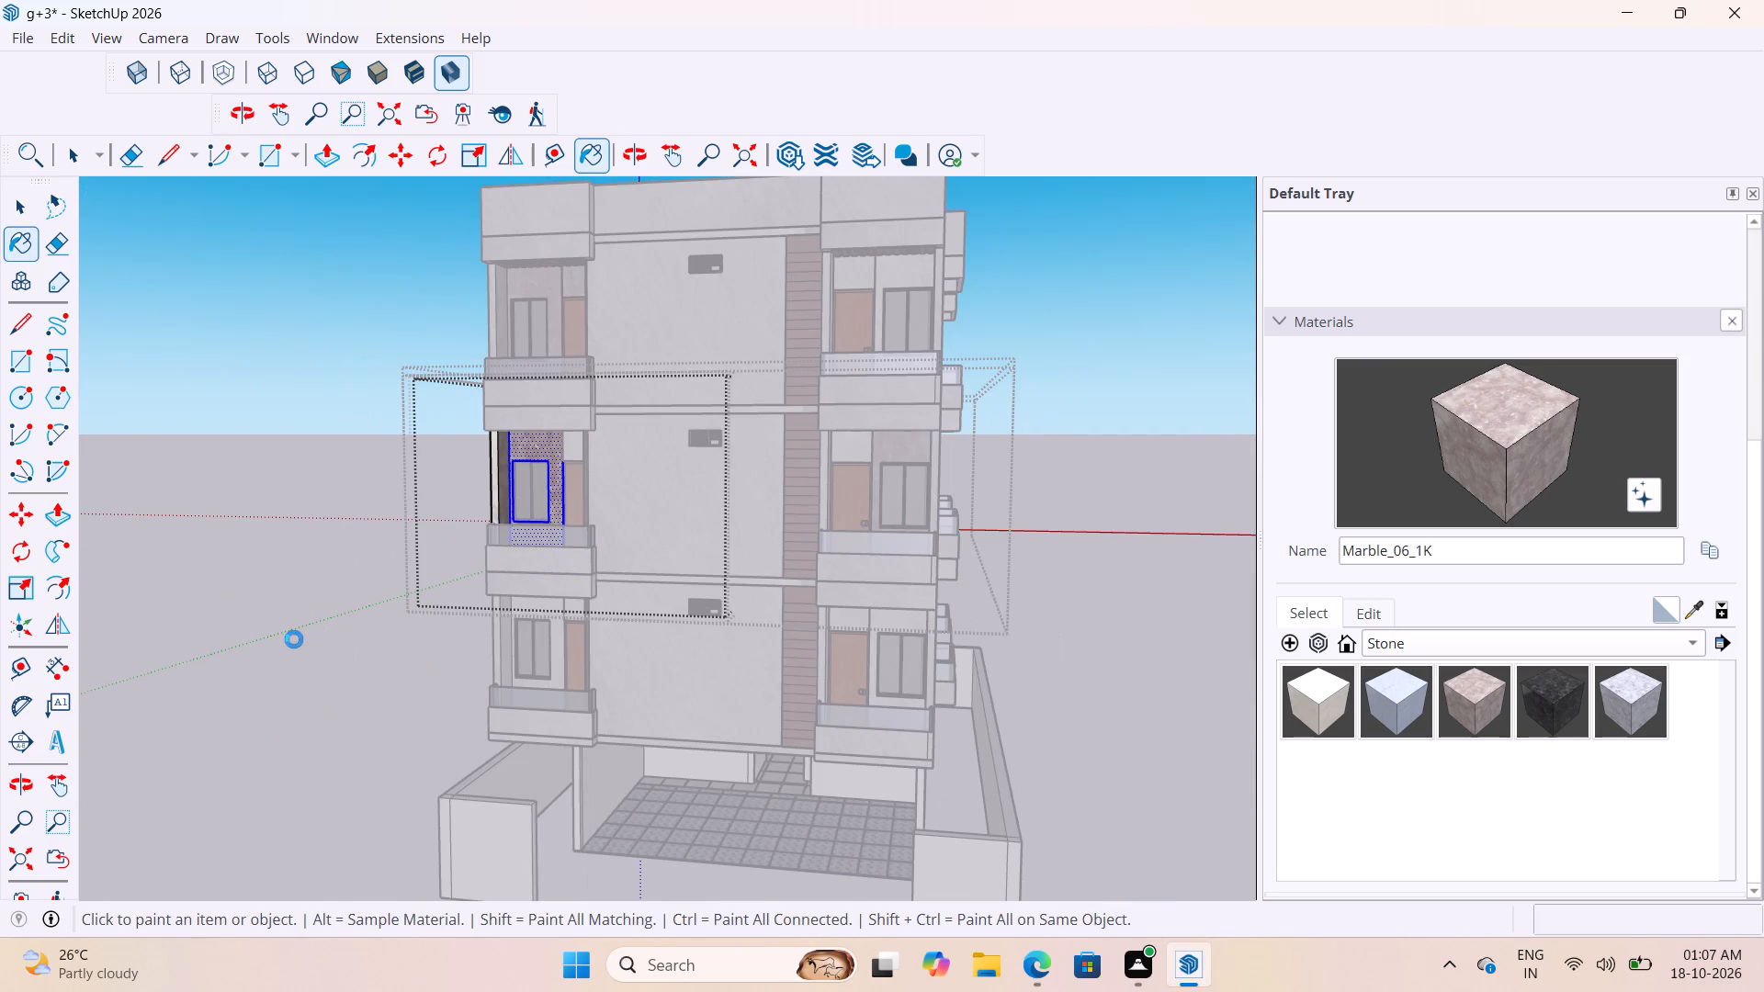
key("space")
double_click(299, 647)
key("space")
double_click(313, 711)
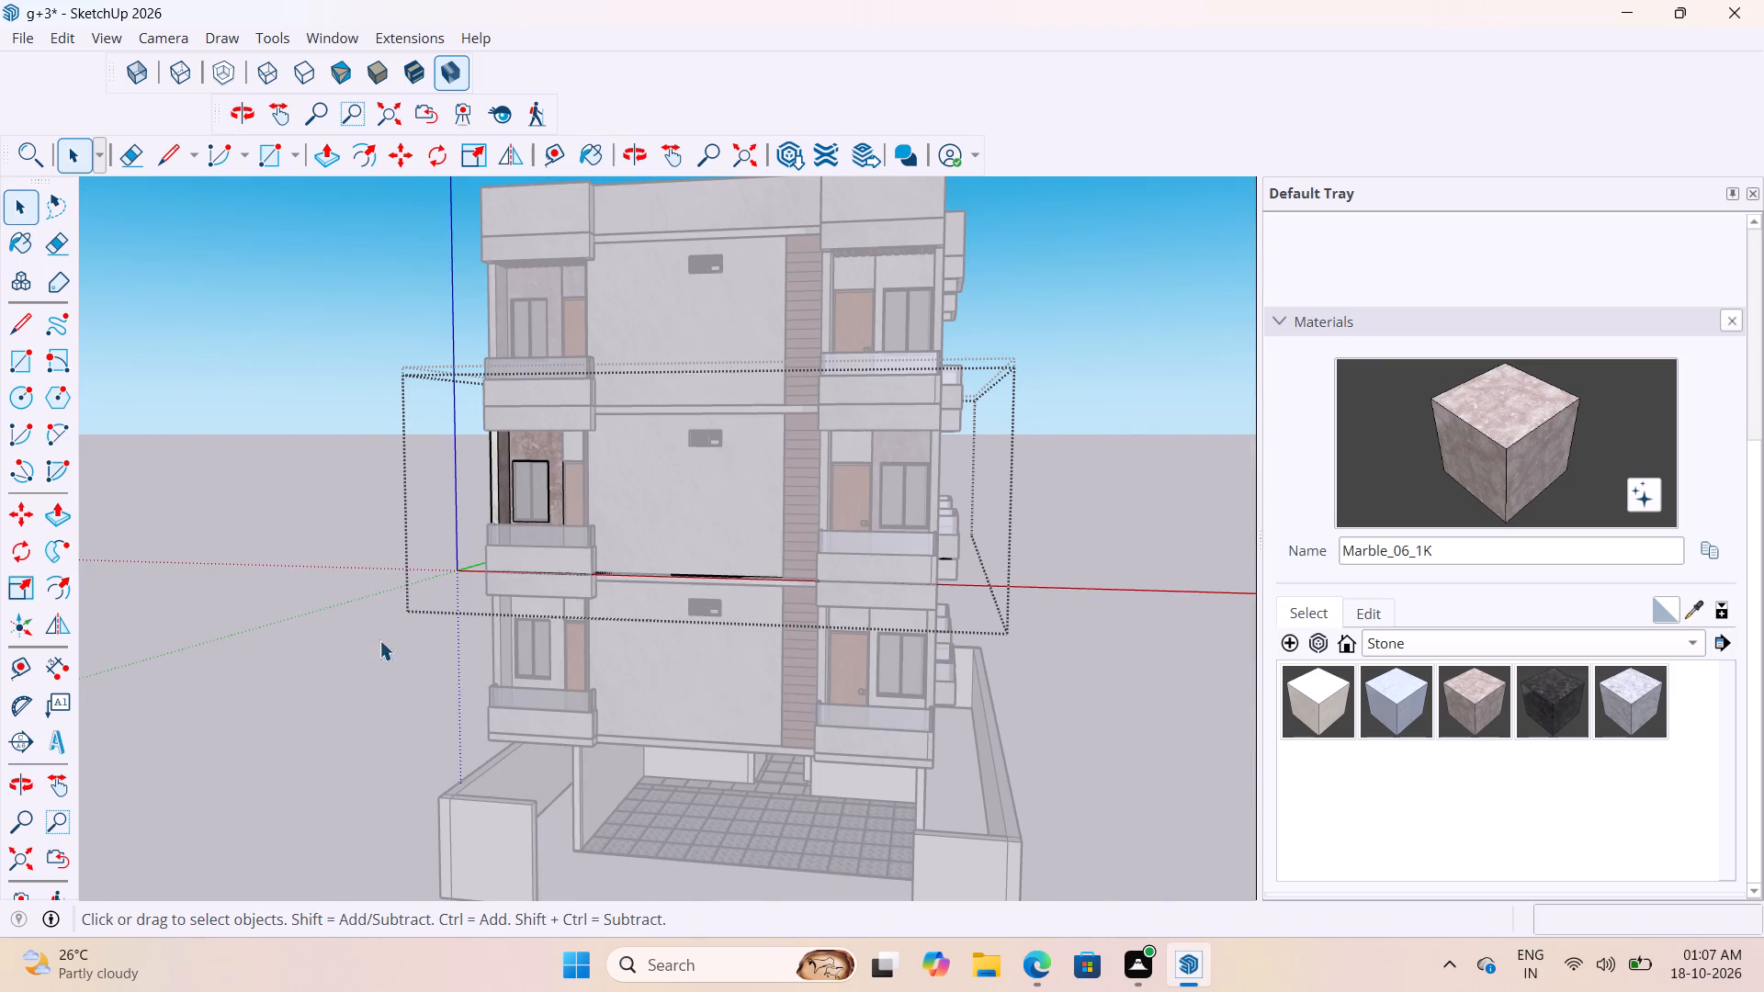
double_click(366, 648)
Paint the wall piece above the door of the middle upper floor's corner balcony with Marble_06_1K, and leave the open groups.
scroll(560, 454, "up", 9)
middle_click_drag(565, 444, 655, 433)
triple_click(669, 420)
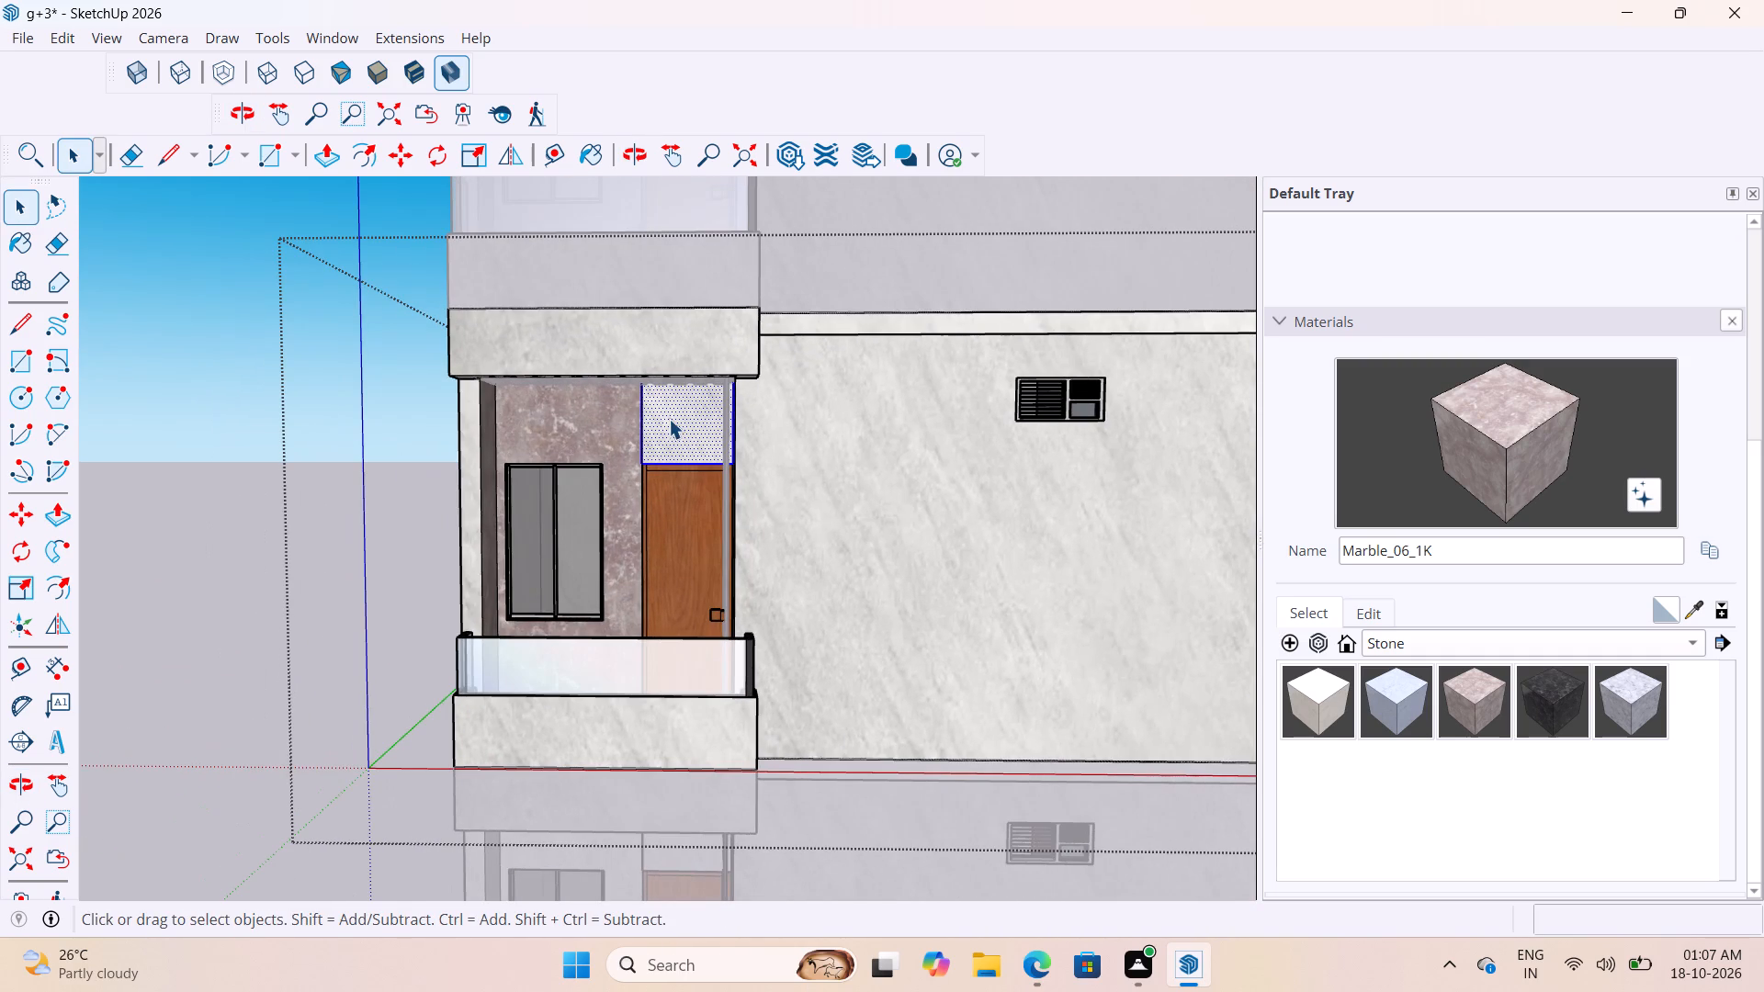
left_click(669, 418)
left_click(1605, 471)
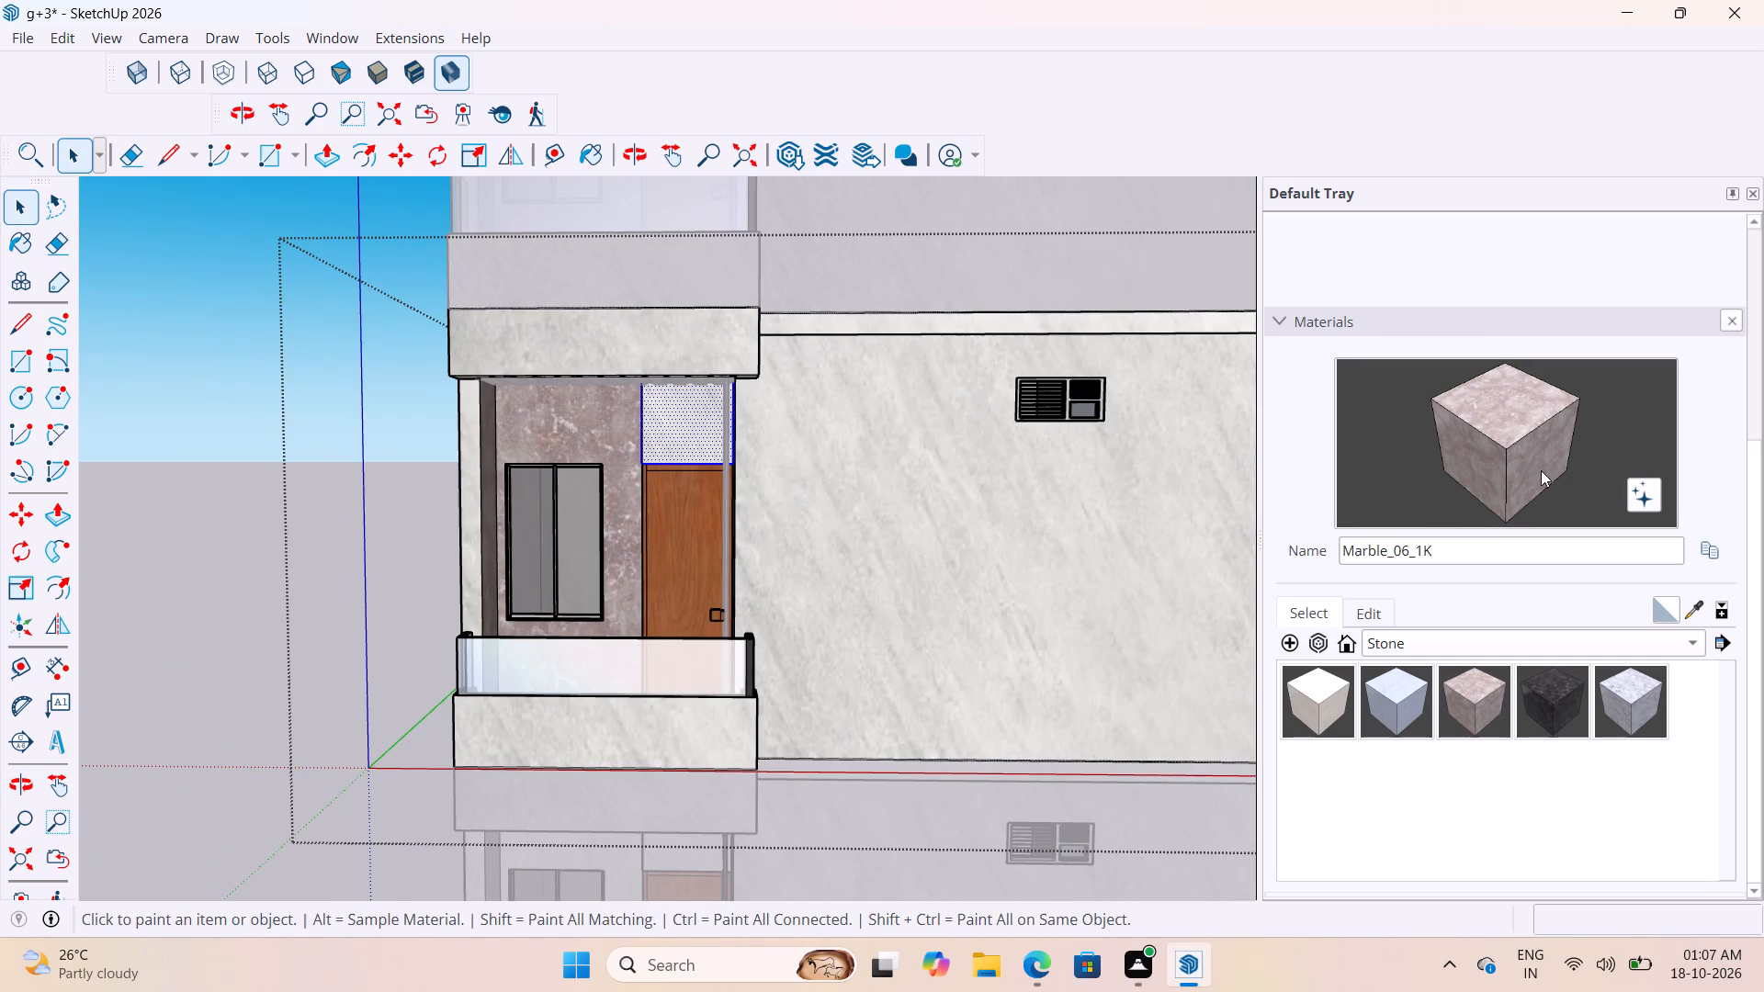
scroll(970, 440, "up", 6)
left_click(573, 425)
scroll(885, 461, "down", 12)
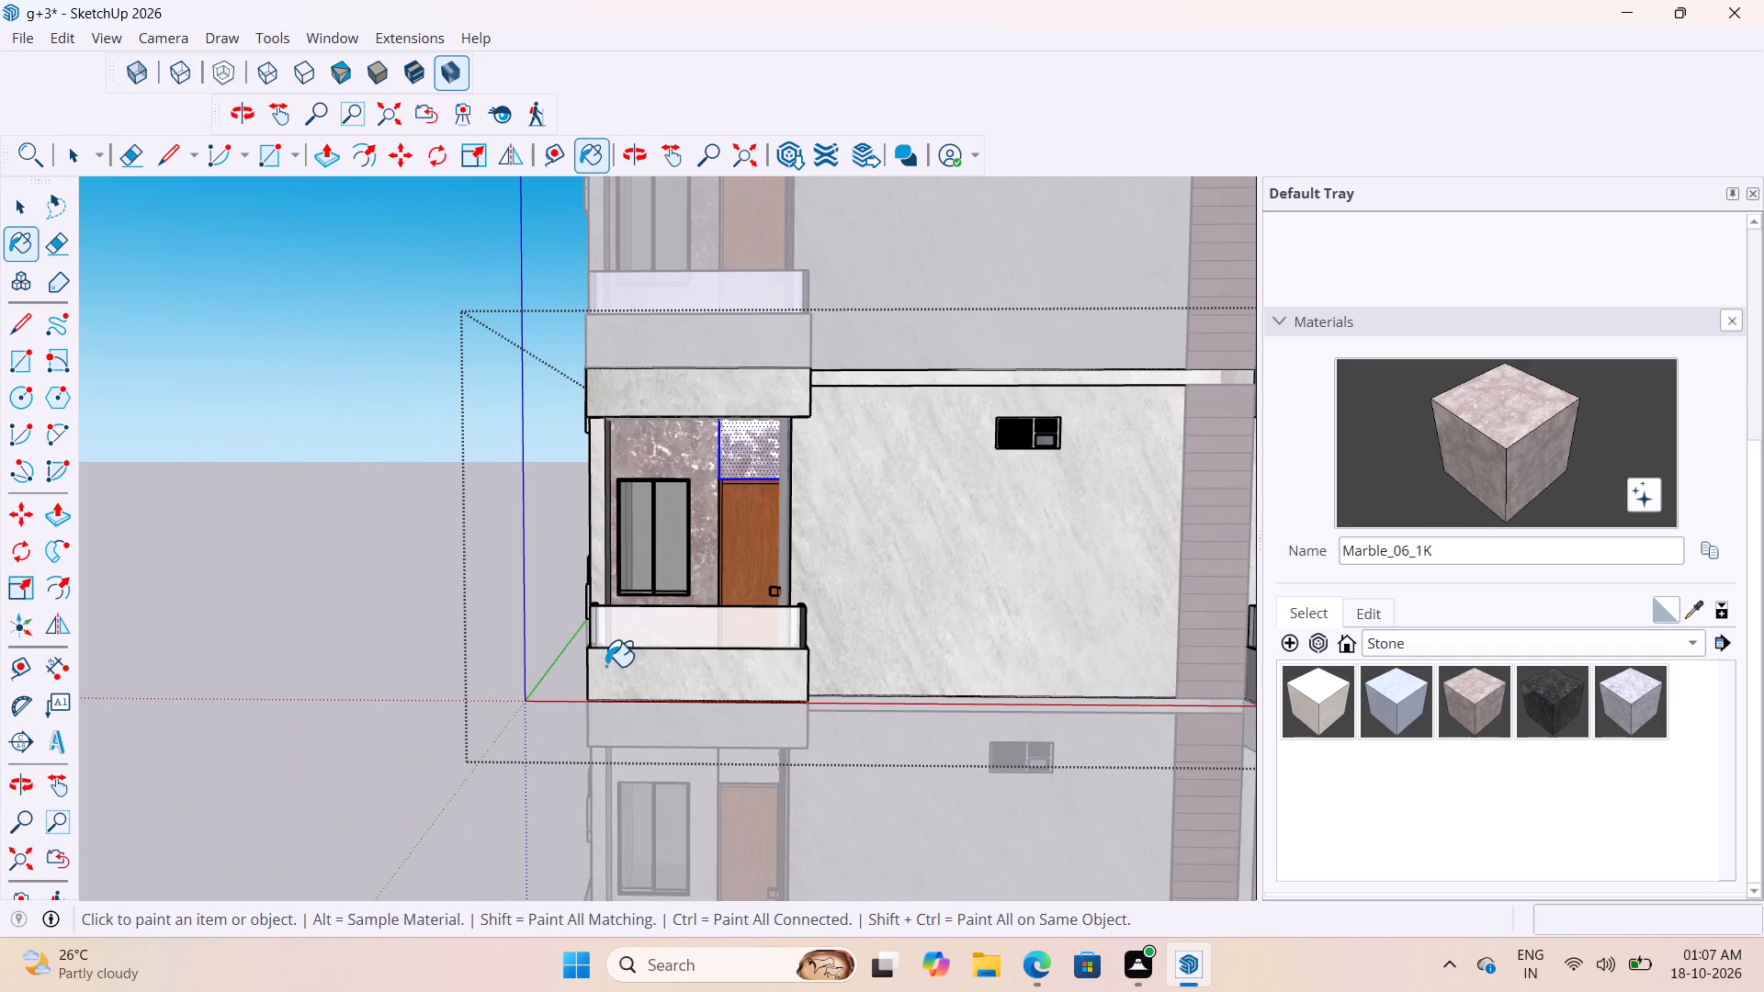
key("space")
key("space")
left_click(368, 667)
Paint the recessed wall around the window of the lowest upper floor's front corner balcony with Marble_06_1K.
scroll(585, 575, "up", 4)
scroll(594, 559, "down", 11)
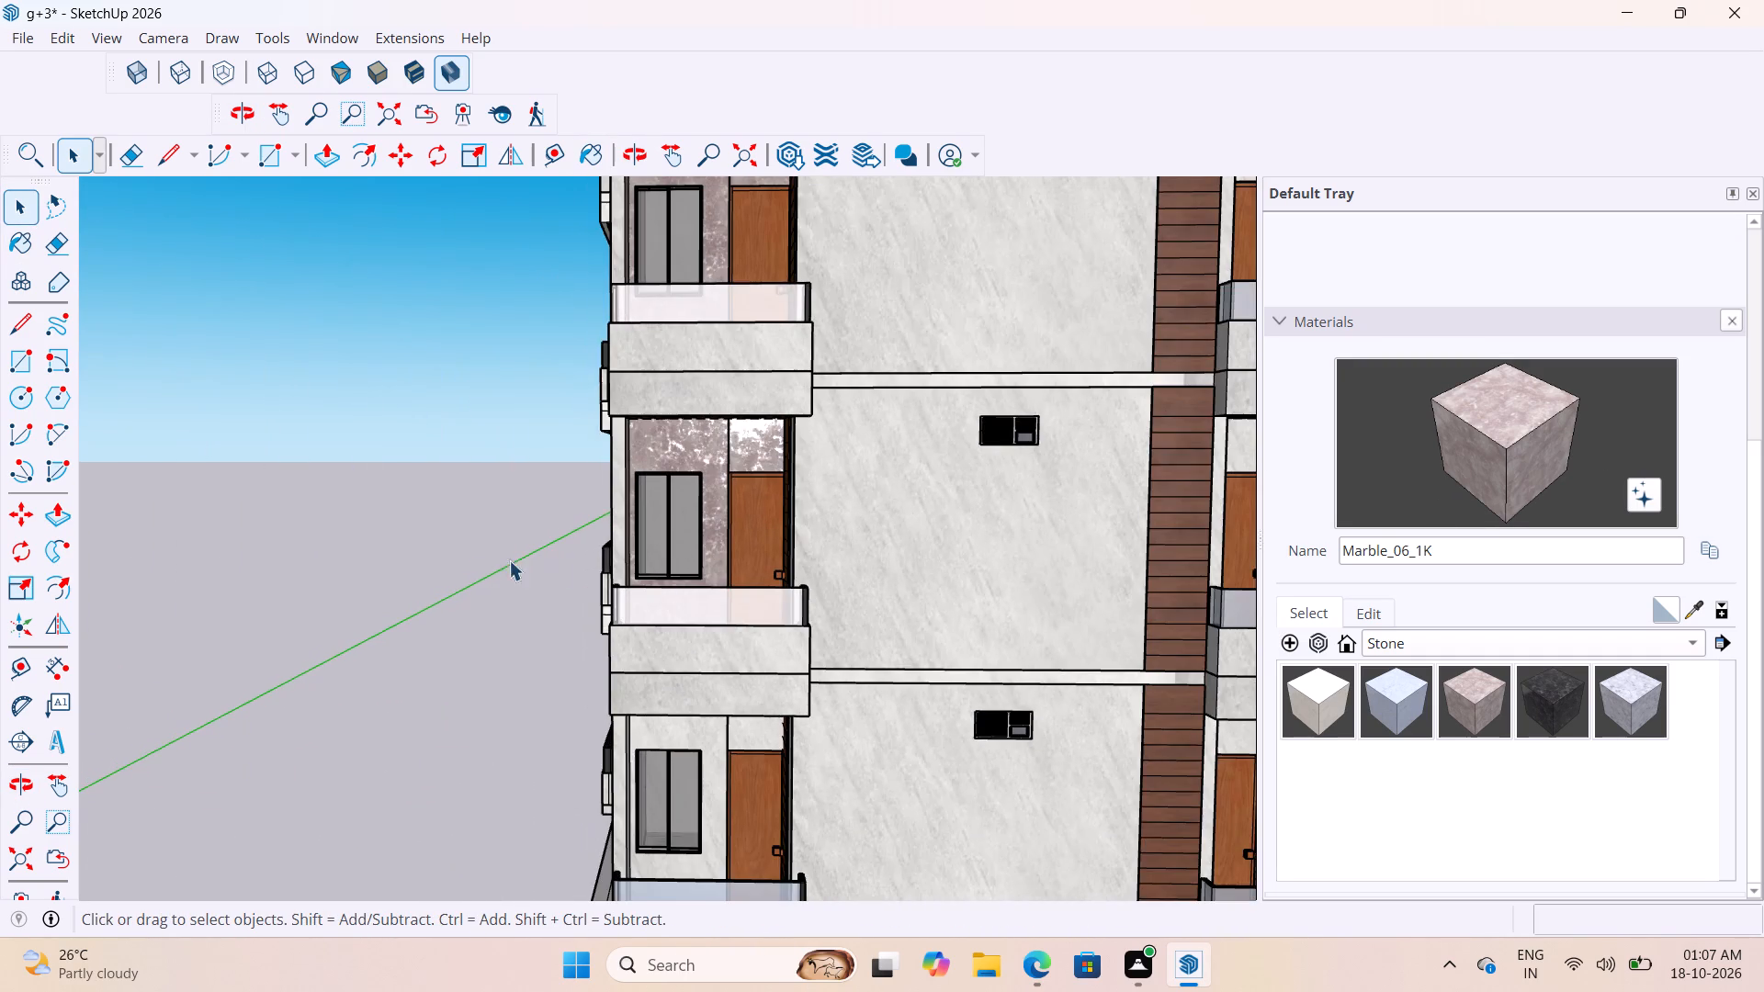
scroll(470, 560, "down", 9)
middle_click_drag(495, 635, 541, 659)
scroll(555, 649, "up", 11)
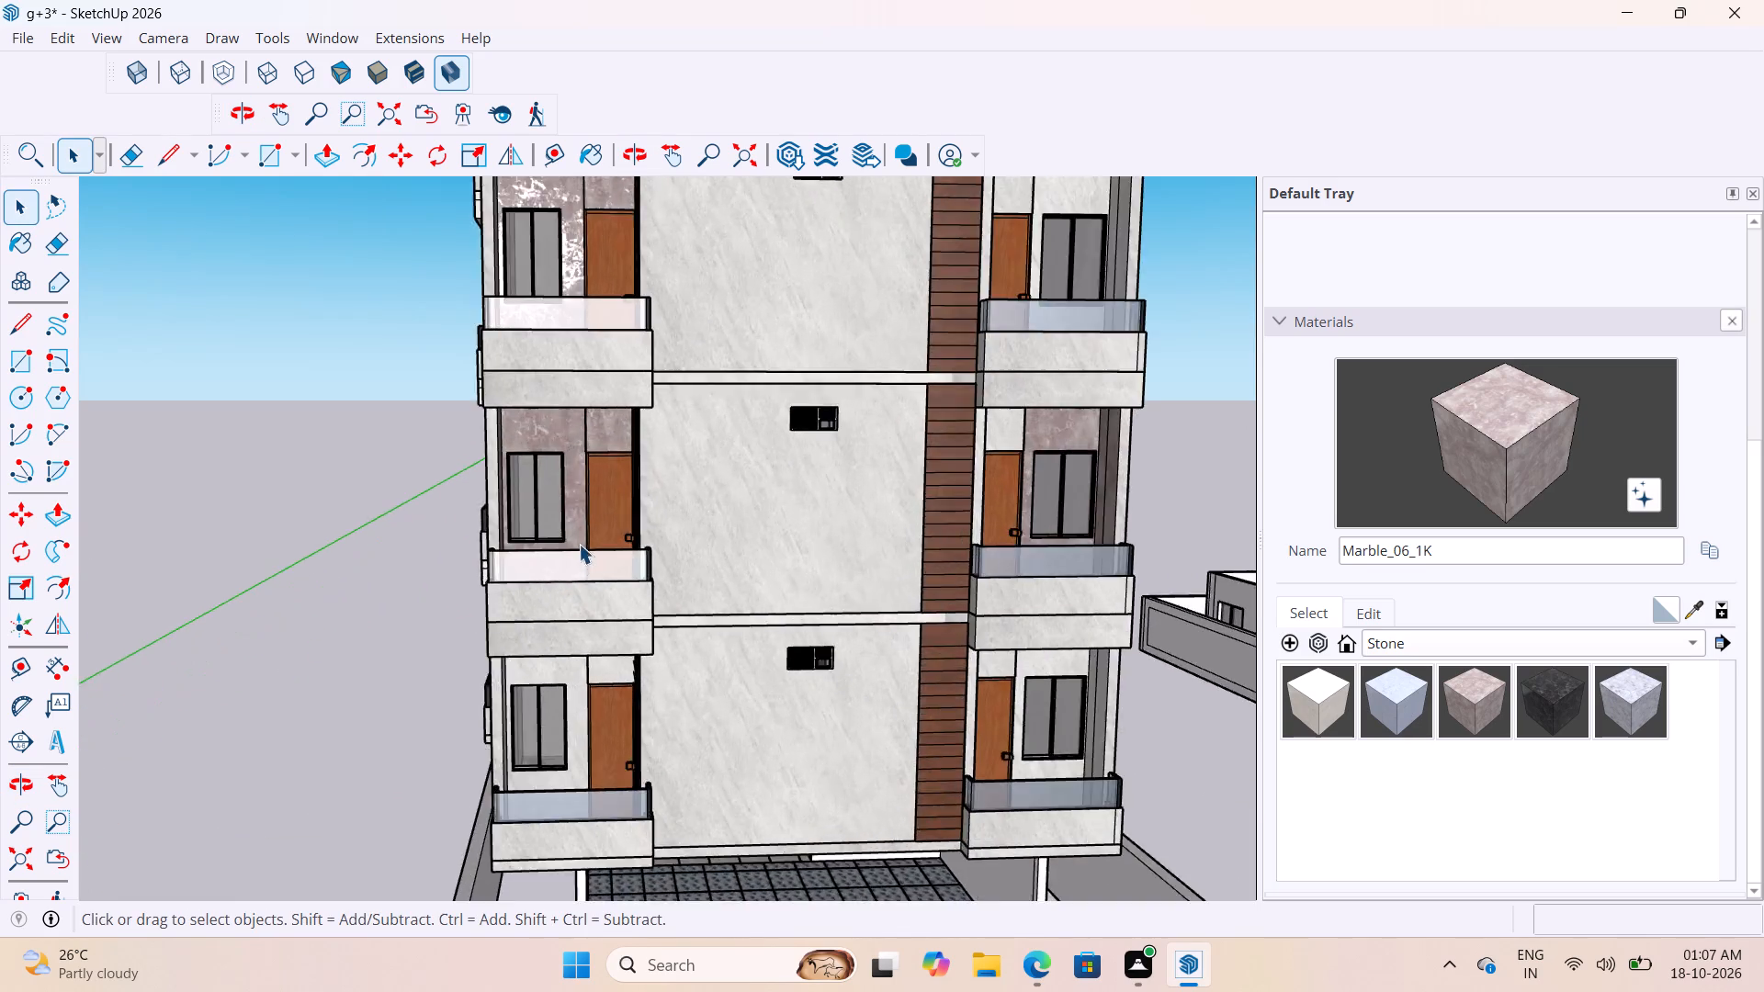
scroll(579, 544, "up", 10)
scroll(802, 395, "down", 11)
scroll(647, 768, "up", 9)
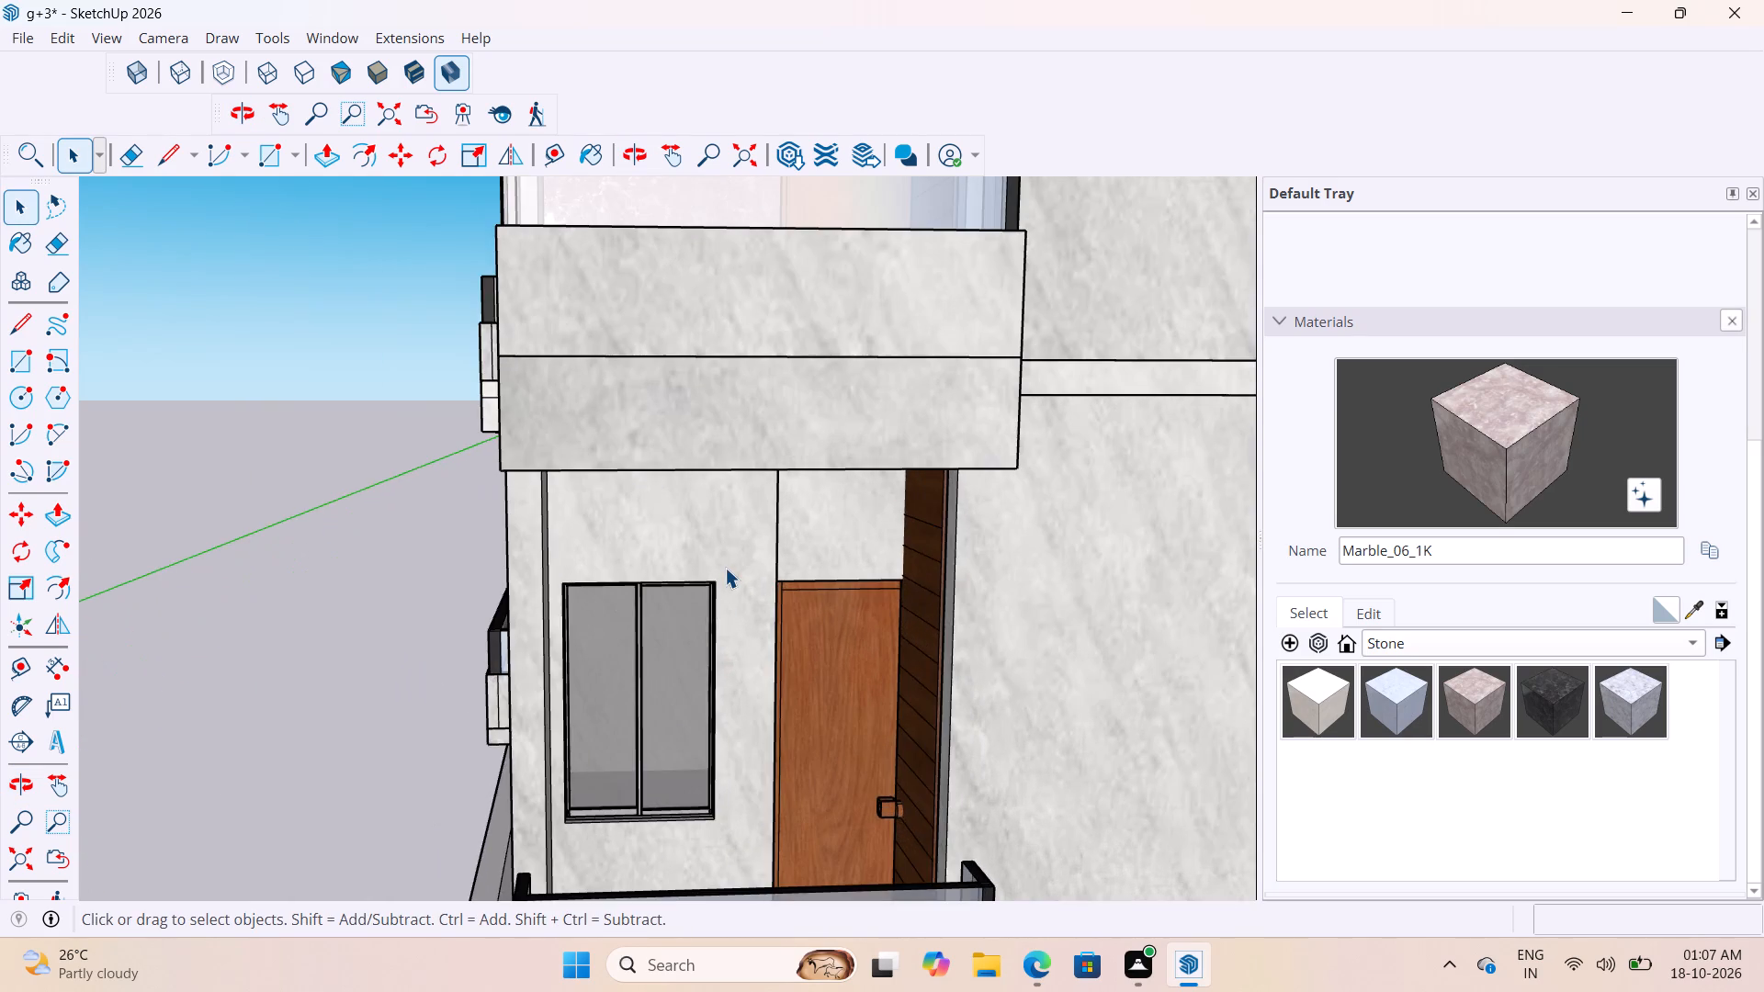
triple_click(725, 566)
left_click(726, 566)
left_click(1522, 476)
scroll(605, 599, "up", 6)
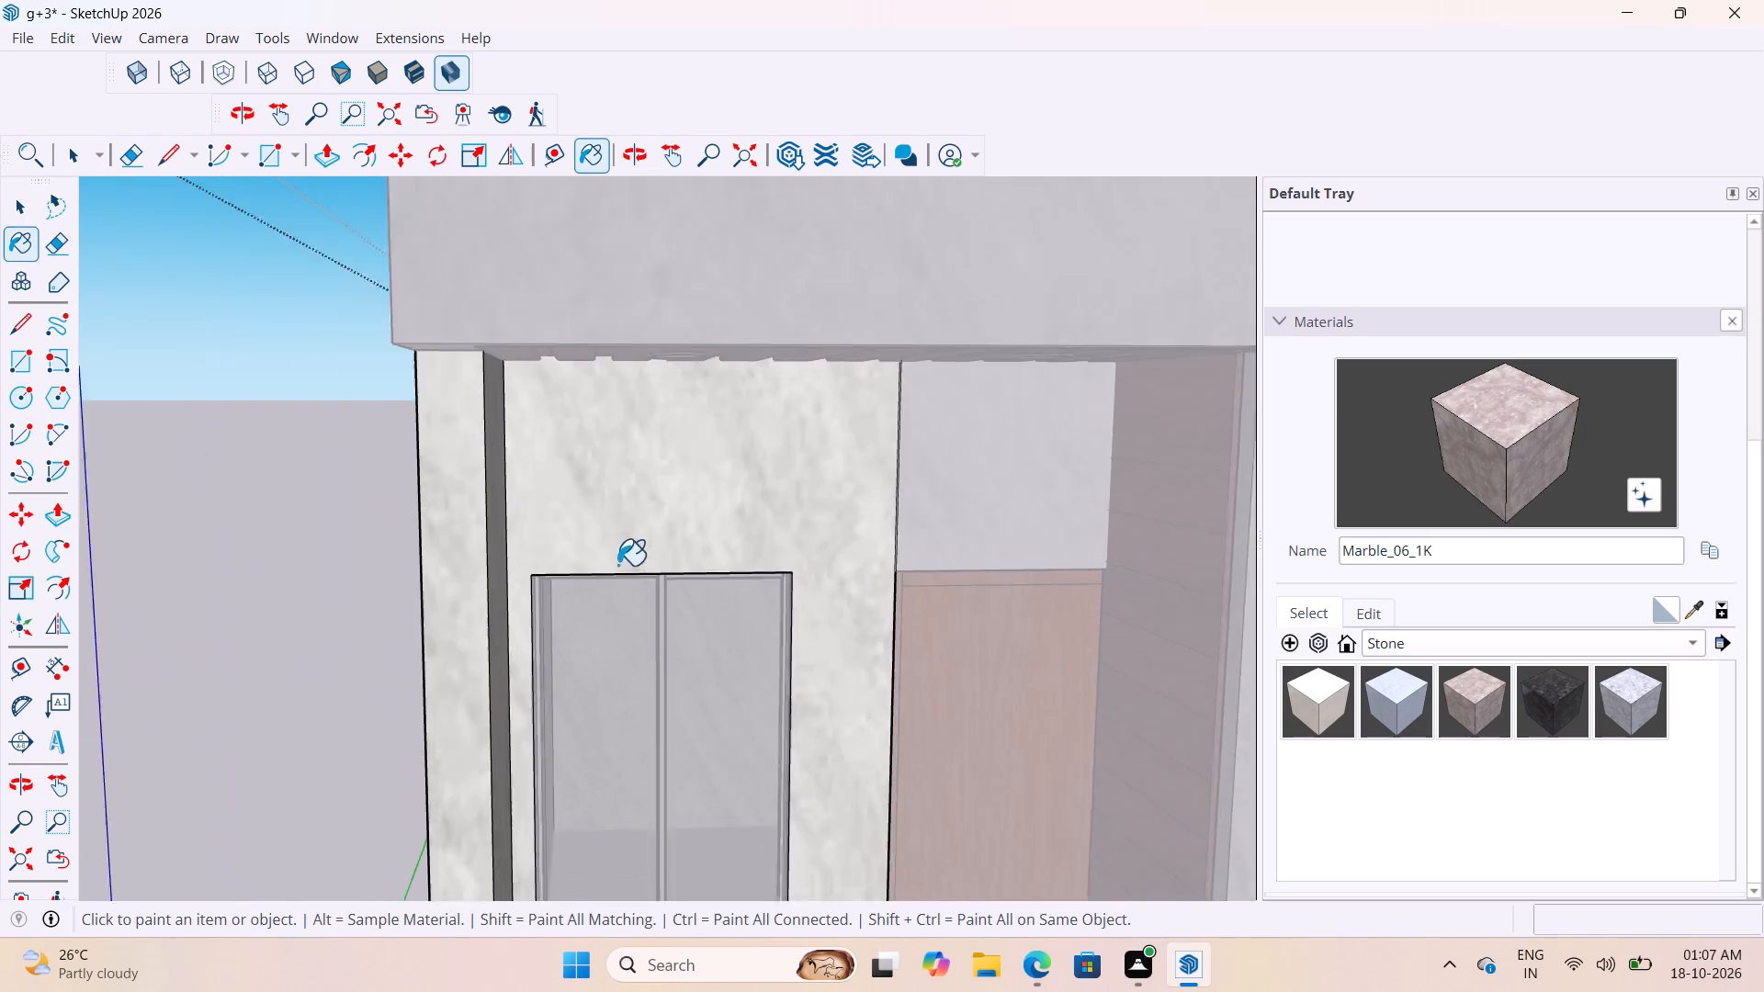
scroll(617, 565, "up", 1)
key("space")
triple_click(699, 494)
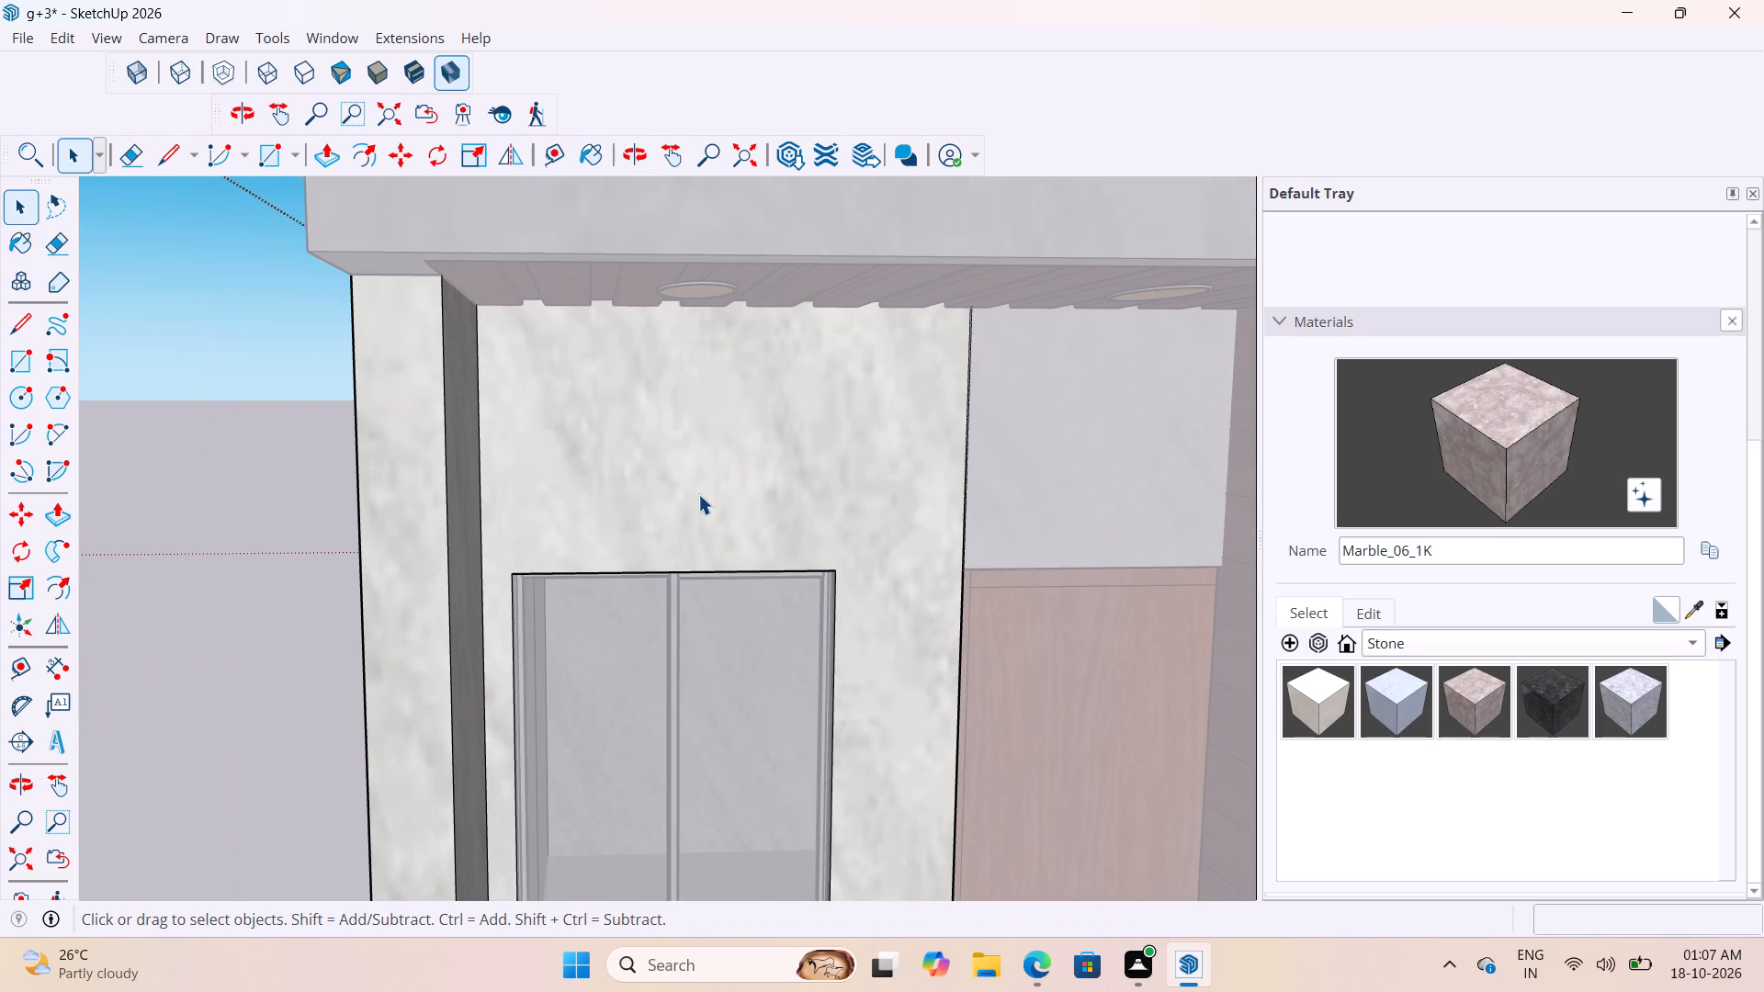
double_click(698, 494)
left_click(698, 493)
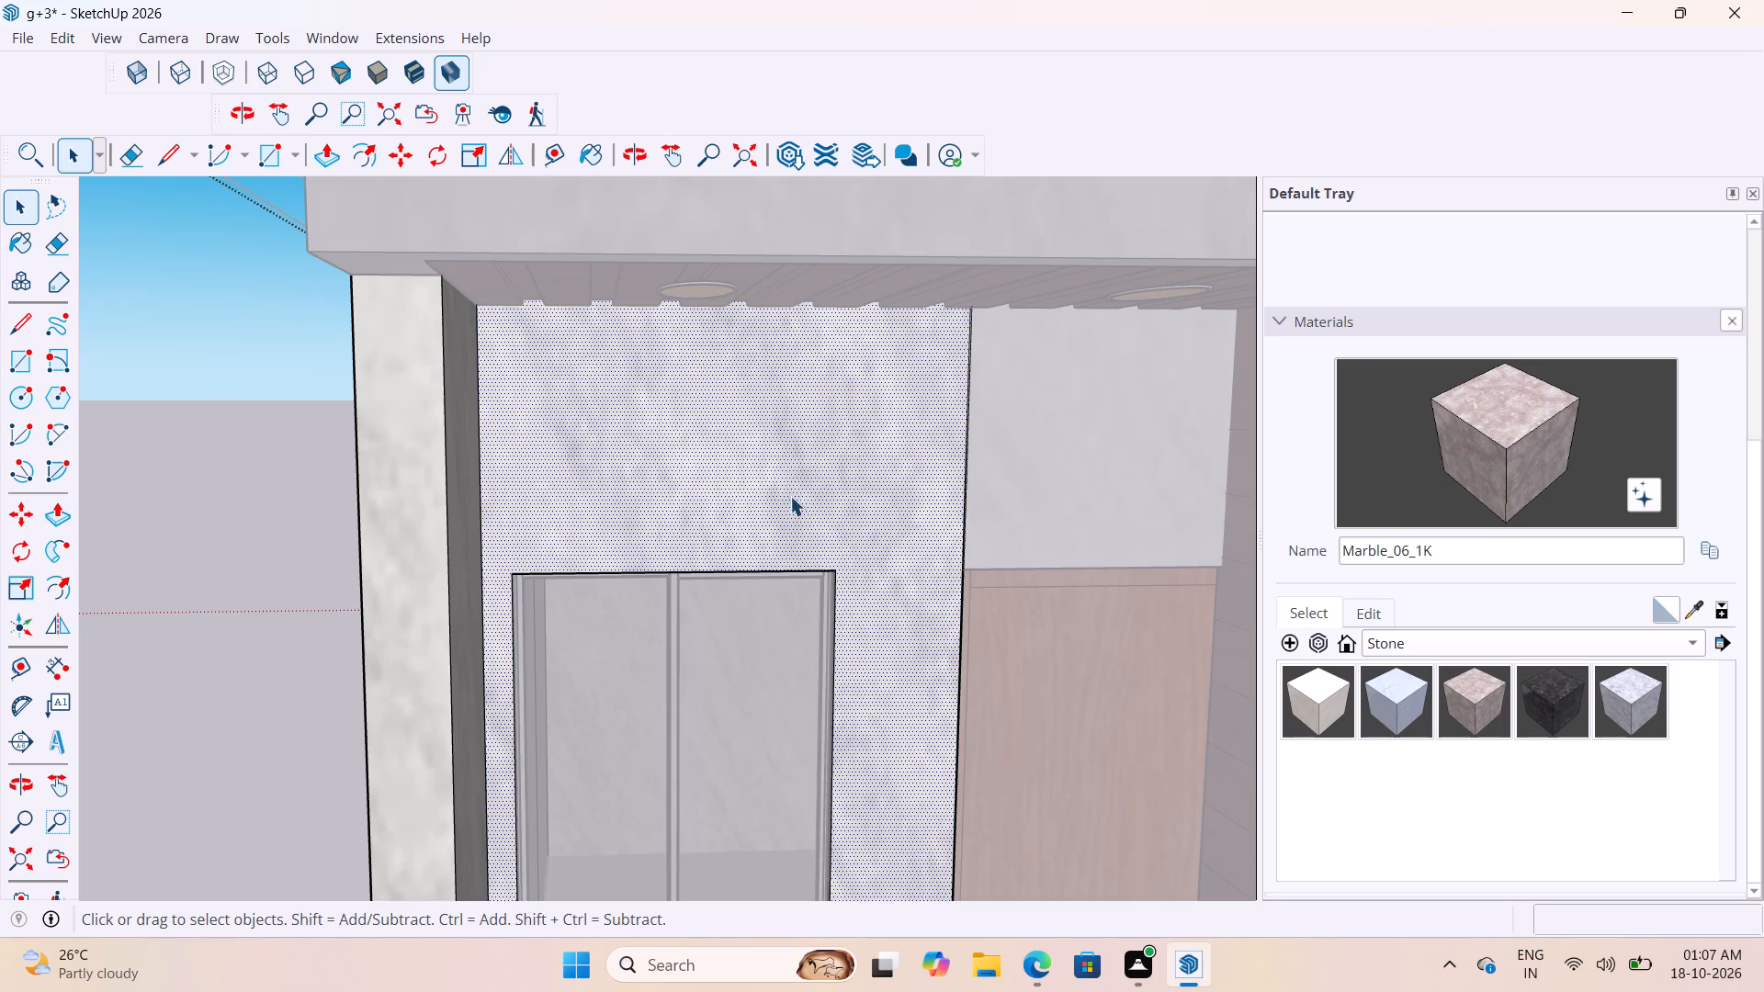
left_click(1485, 454)
left_click(752, 467)
Paint the narrow inner return face beside the lowest balcony's window with Marble_06_1K, and leave the nested wall group.
middle_click_drag(283, 531, 95, 581)
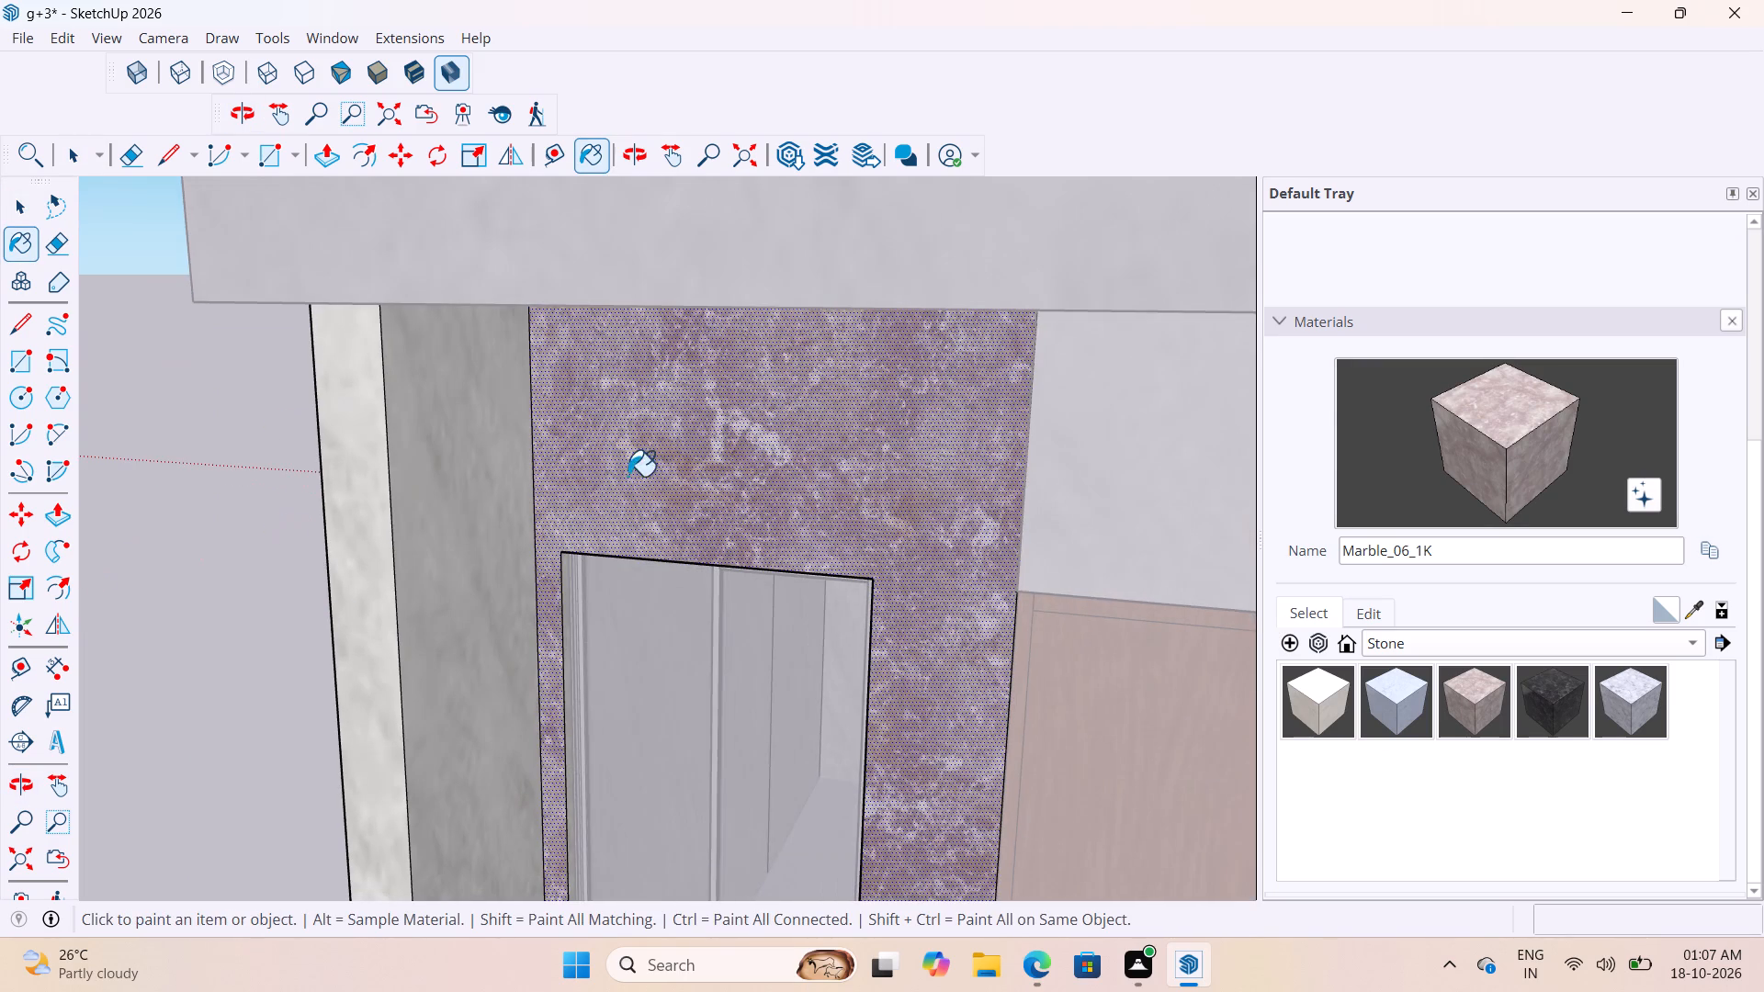
left_click(476, 490)
scroll(607, 496, "down", 5)
middle_click_drag(640, 530, 770, 476)
scroll(981, 489, "up", 2)
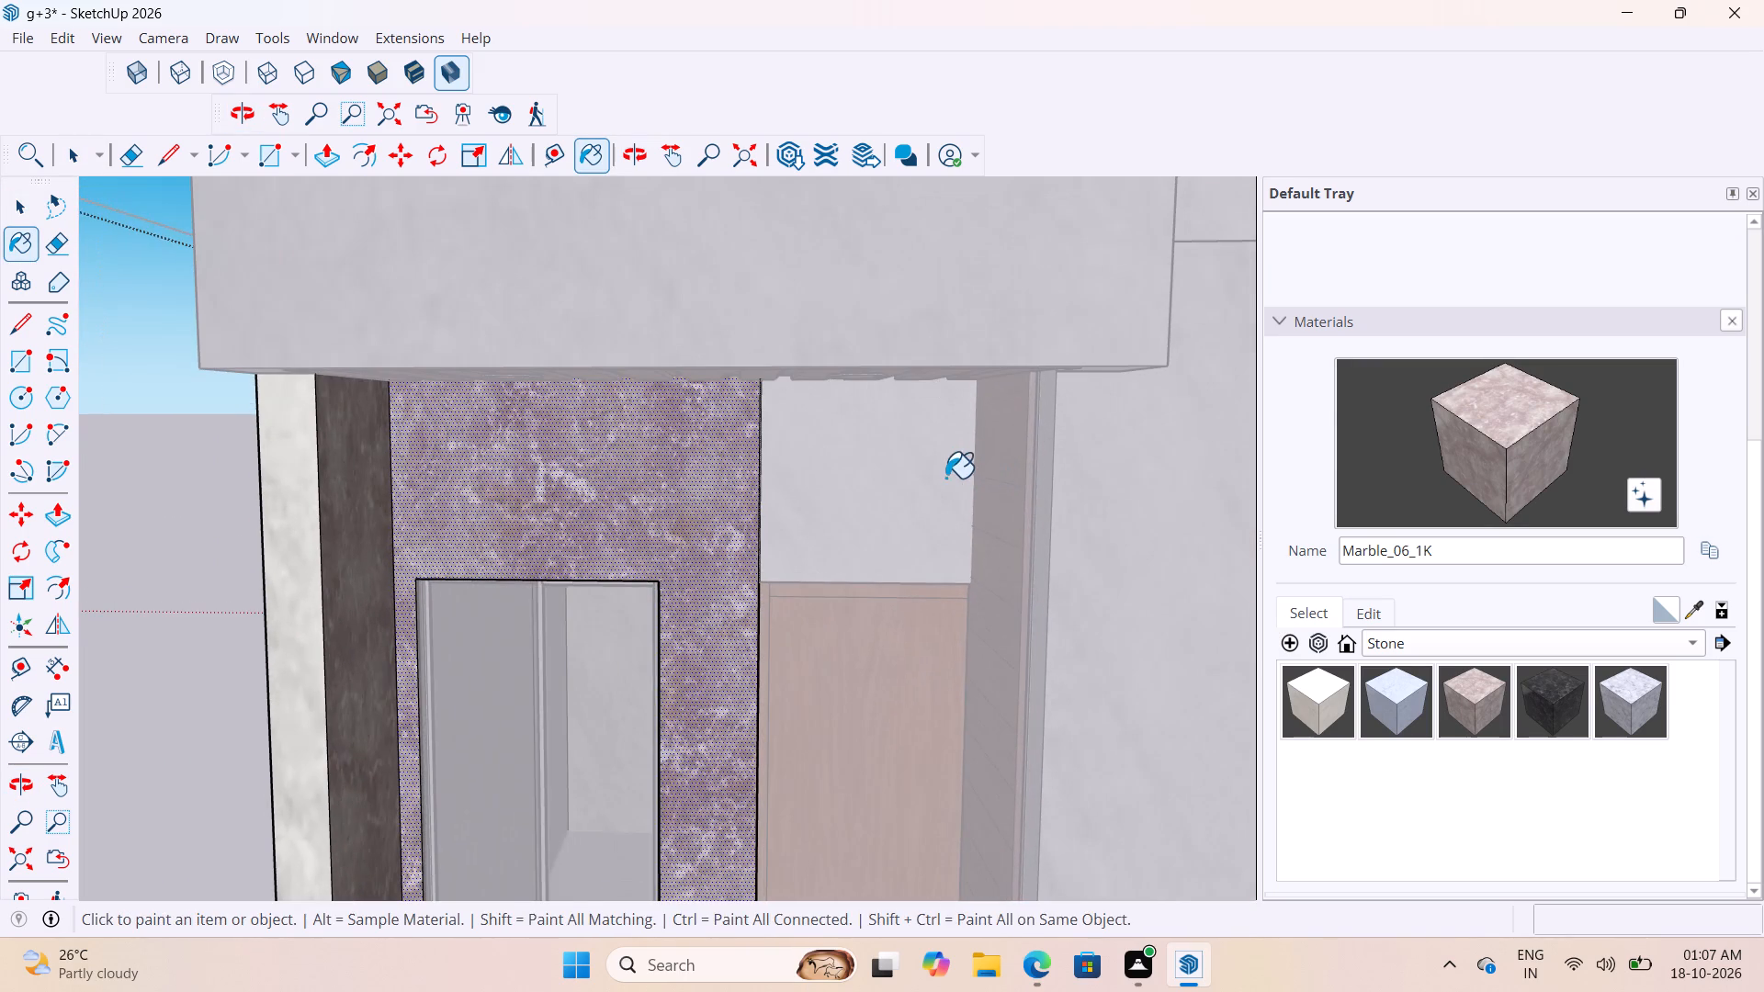
key("space")
scroll(933, 484, "down", 7)
key("space")
left_click(525, 605)
left_click(438, 625)
scroll(511, 650, "up", 3)
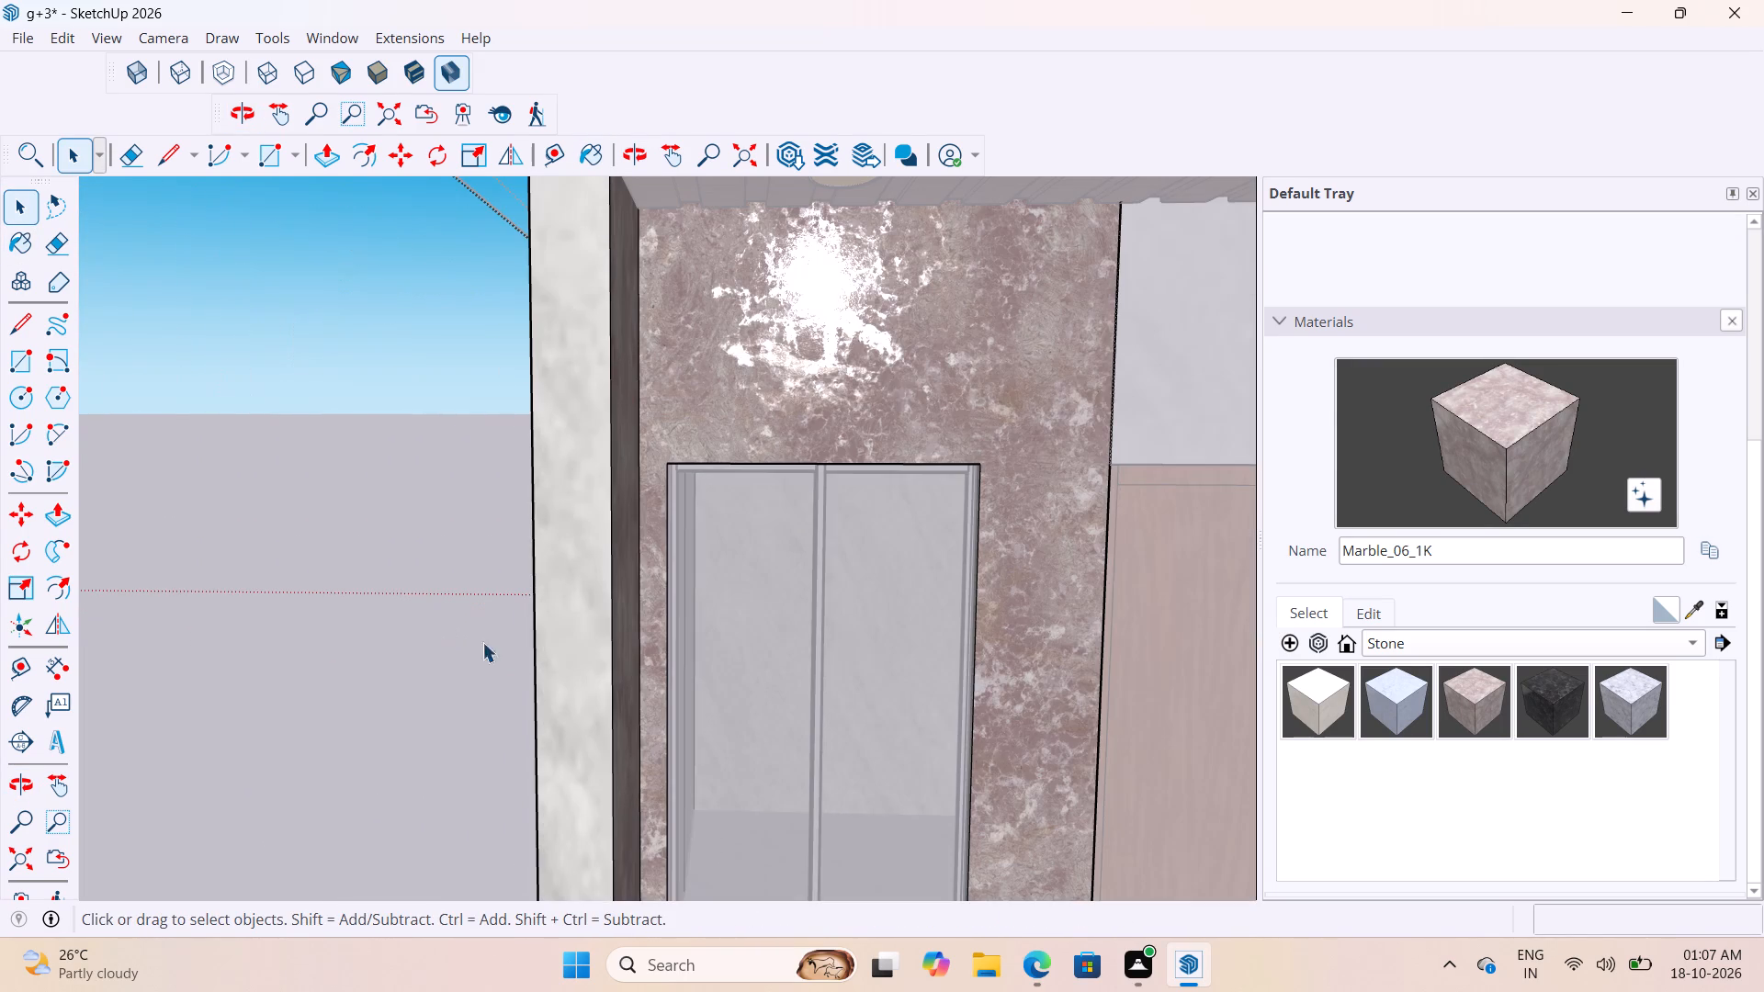
left_click(422, 644)
triple_click(415, 651)
double_click(333, 659)
scroll(351, 643, "down", 12)
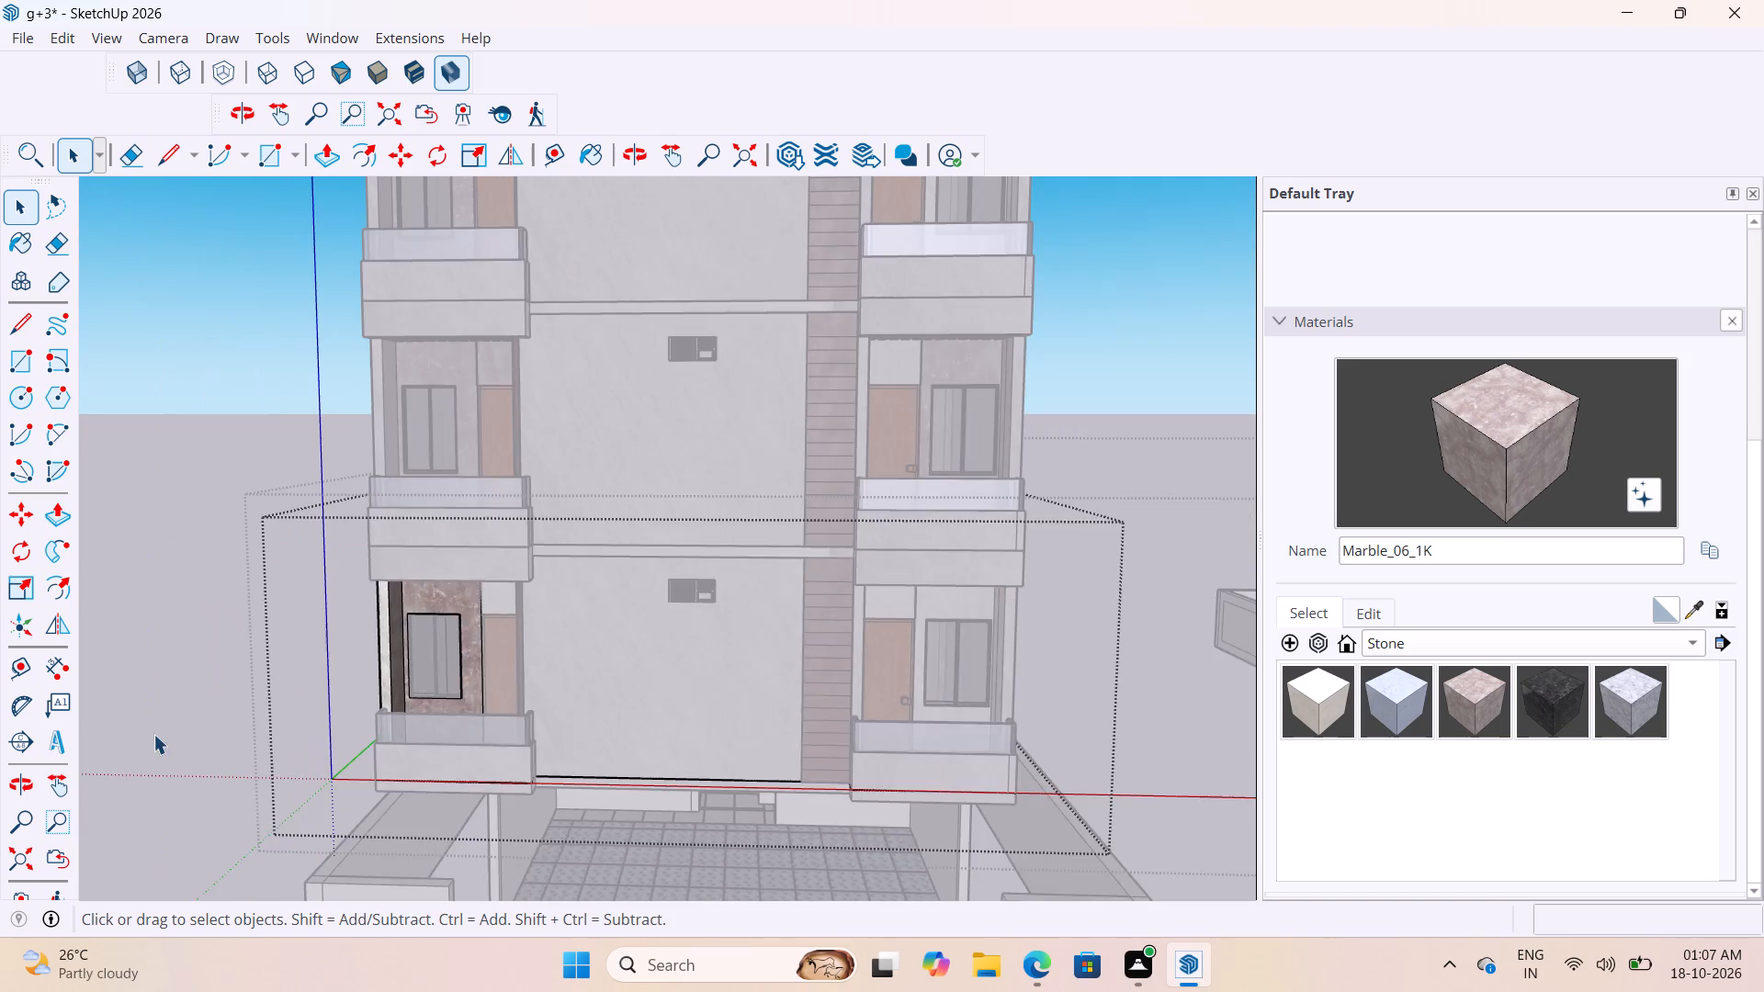
left_click(154, 730)
left_click(174, 718)
Paint the wall piece above the door of the lowest upper floor's corner balcony with Marble_06_1K, and leave the open groups.
scroll(523, 607, "up", 10)
triple_click(499, 599)
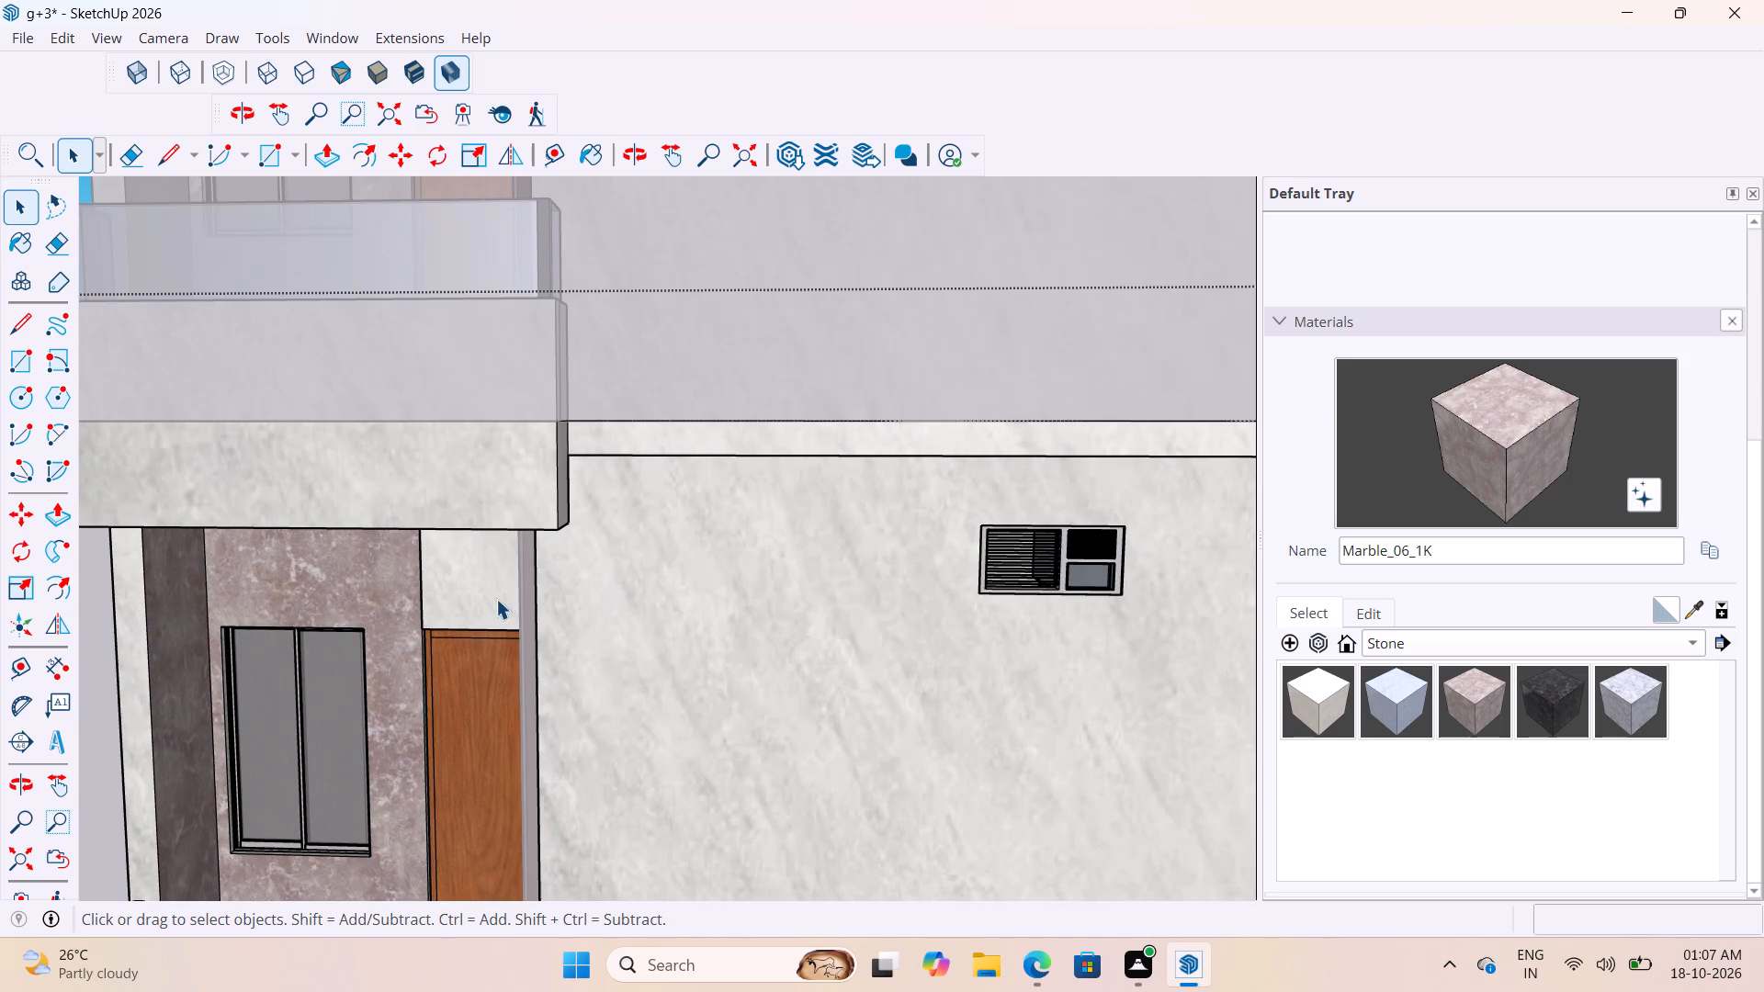
left_click(495, 599)
left_click(1381, 483)
left_click(453, 590)
scroll(801, 561, "down", 3)
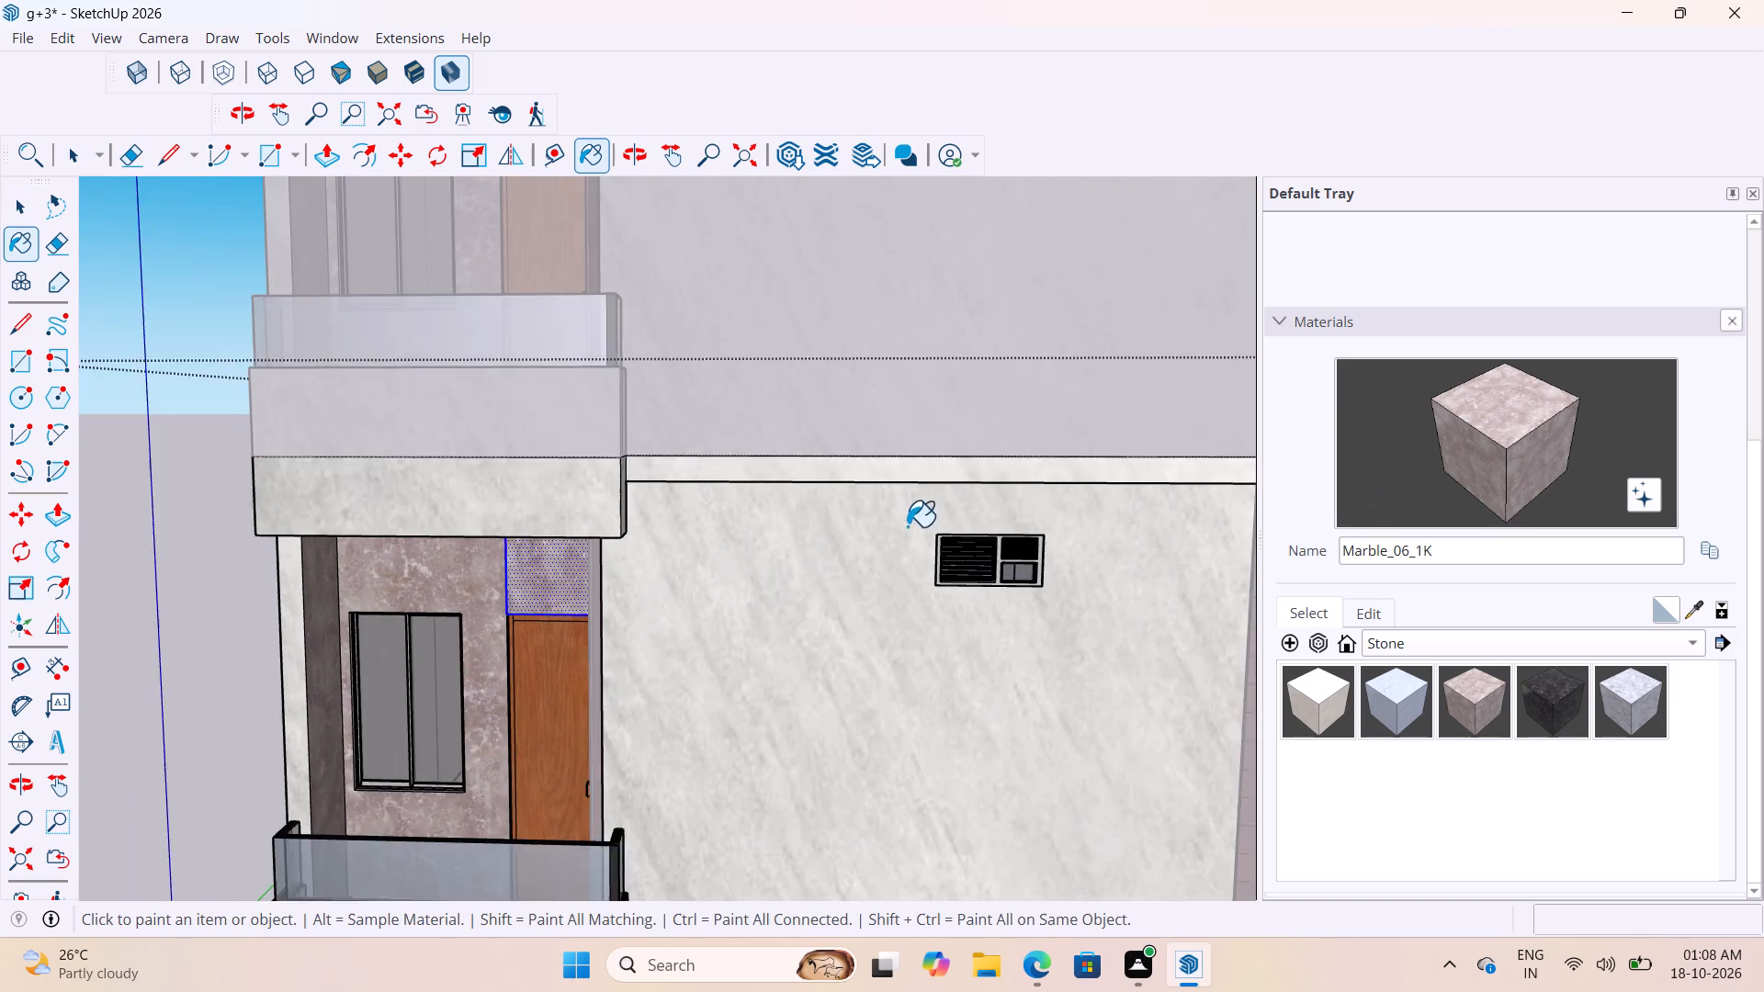
scroll(907, 526, "down", 13)
key("c")
key("space")
key("space")
left_click(411, 778)
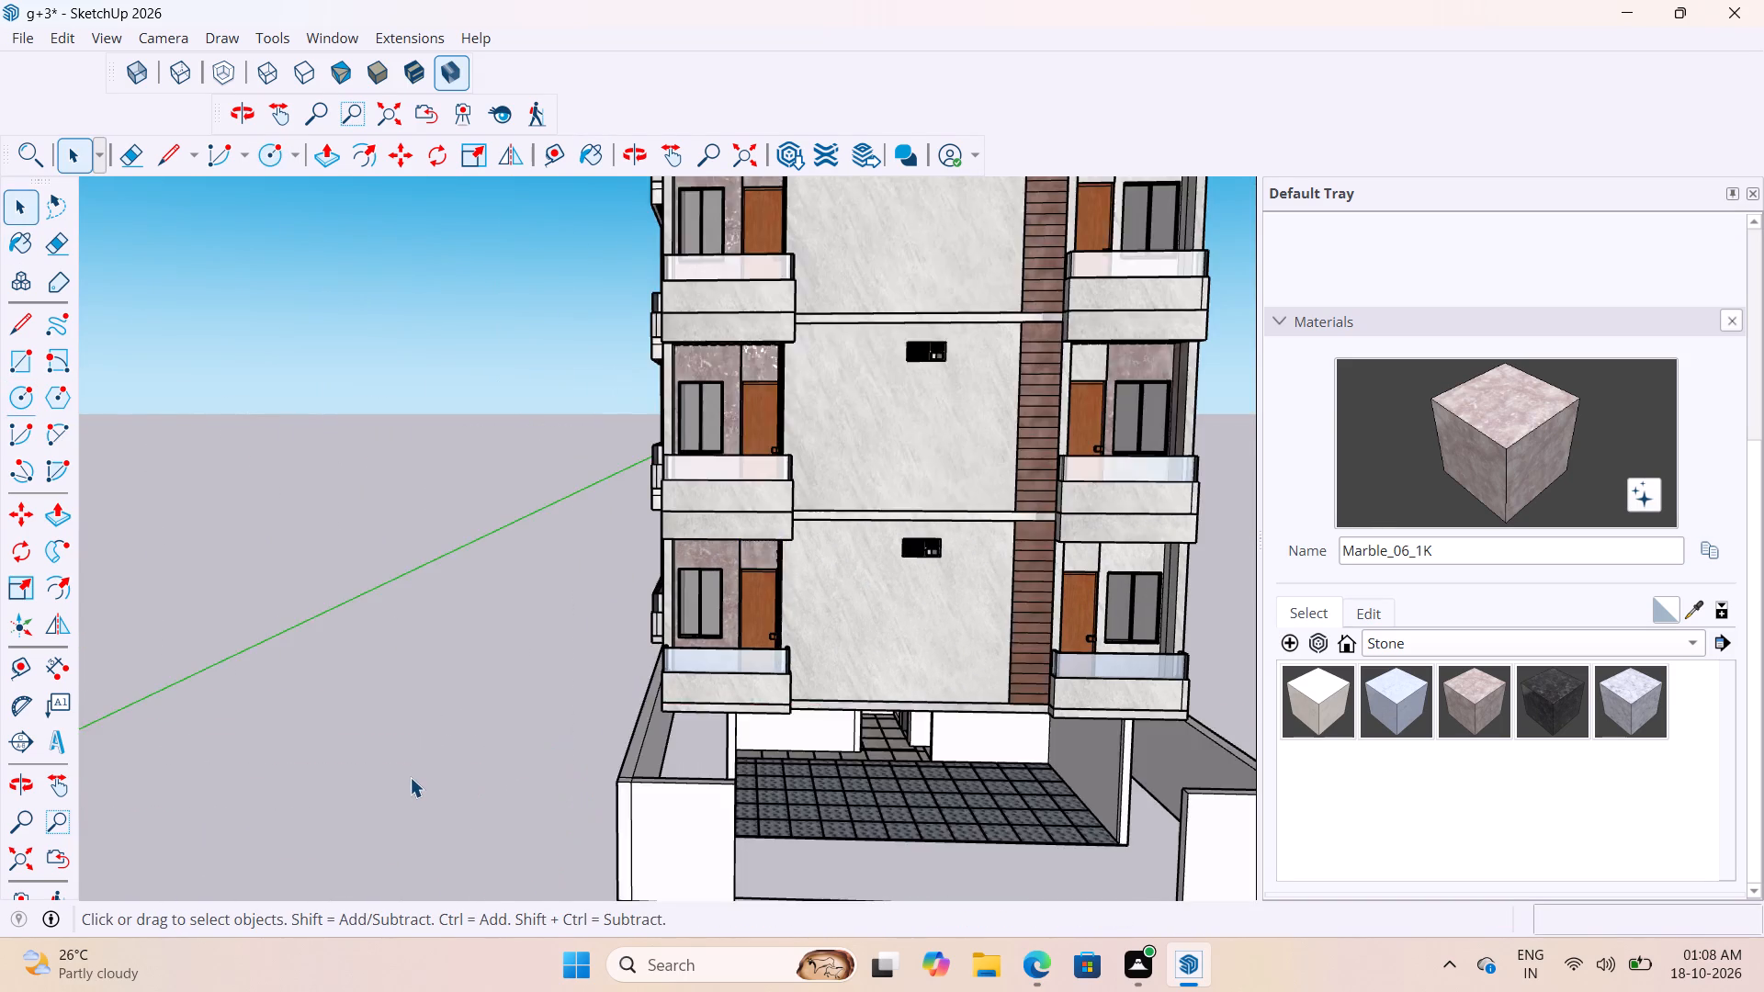
Sample Material3 from the rooftop stair cabin's side wall and paint the cabin's roof slab with it.
scroll(411, 777, "down", 5)
scroll(594, 475, "up", 5)
middle_click_drag(594, 470, 859, 471)
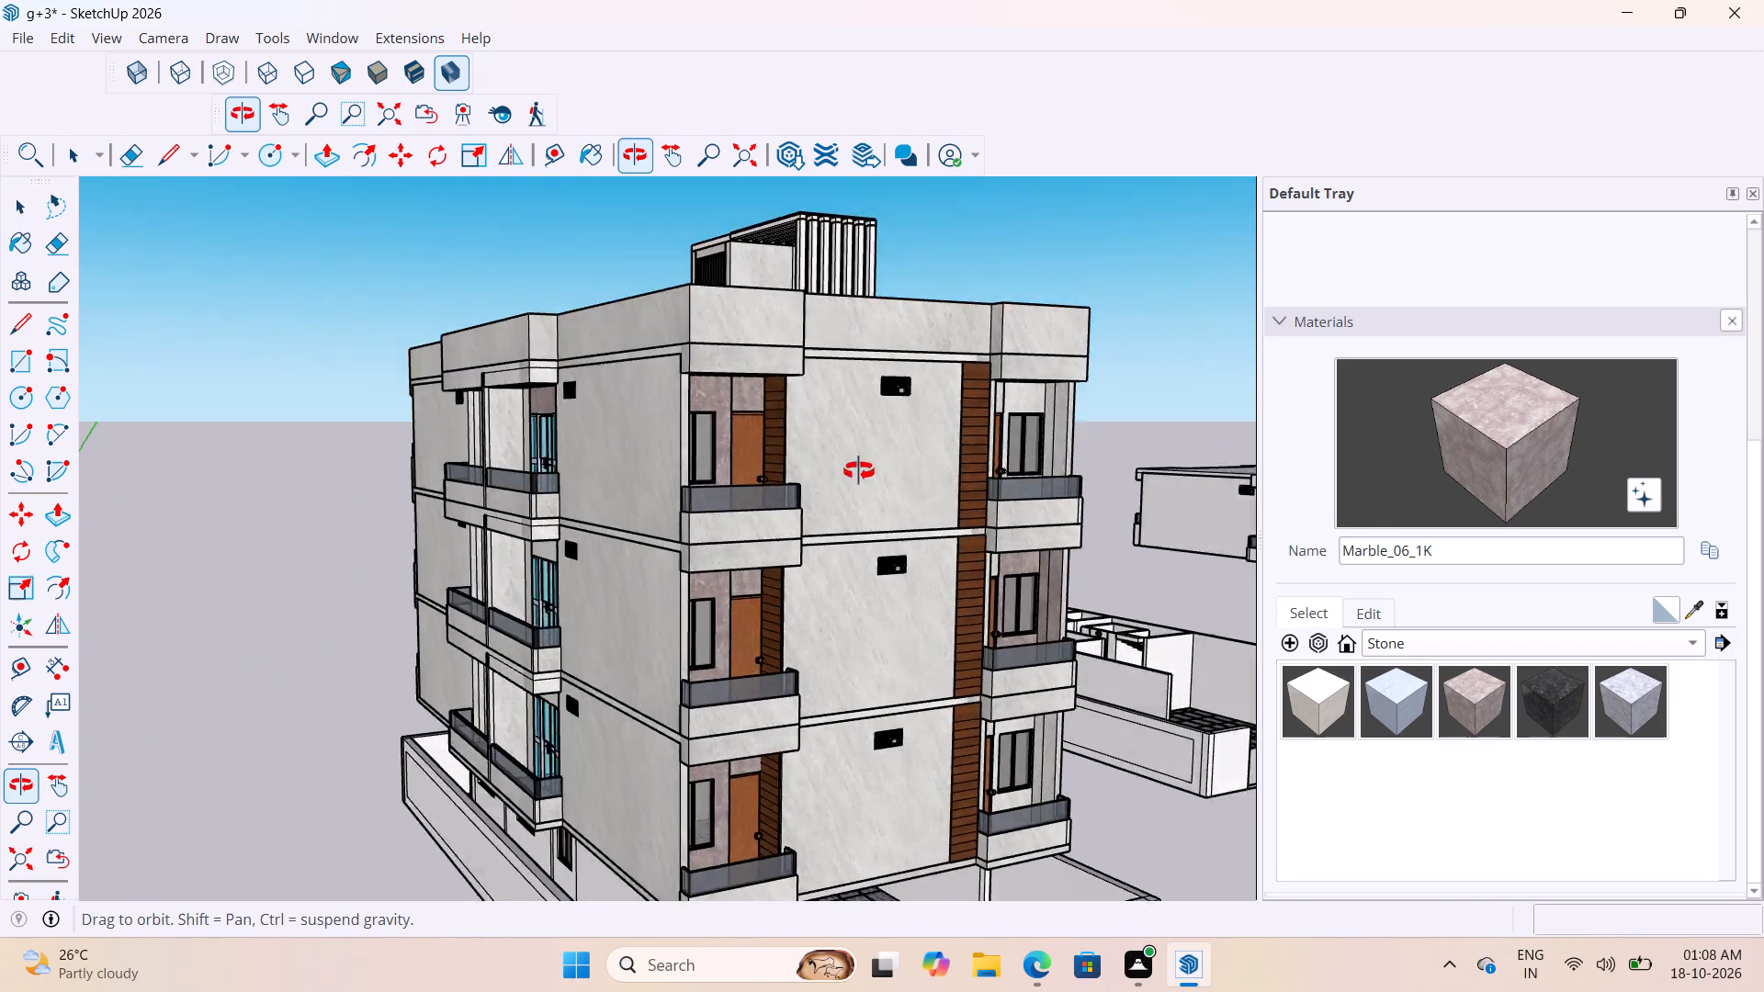
middle_click_drag(859, 471, 683, 632)
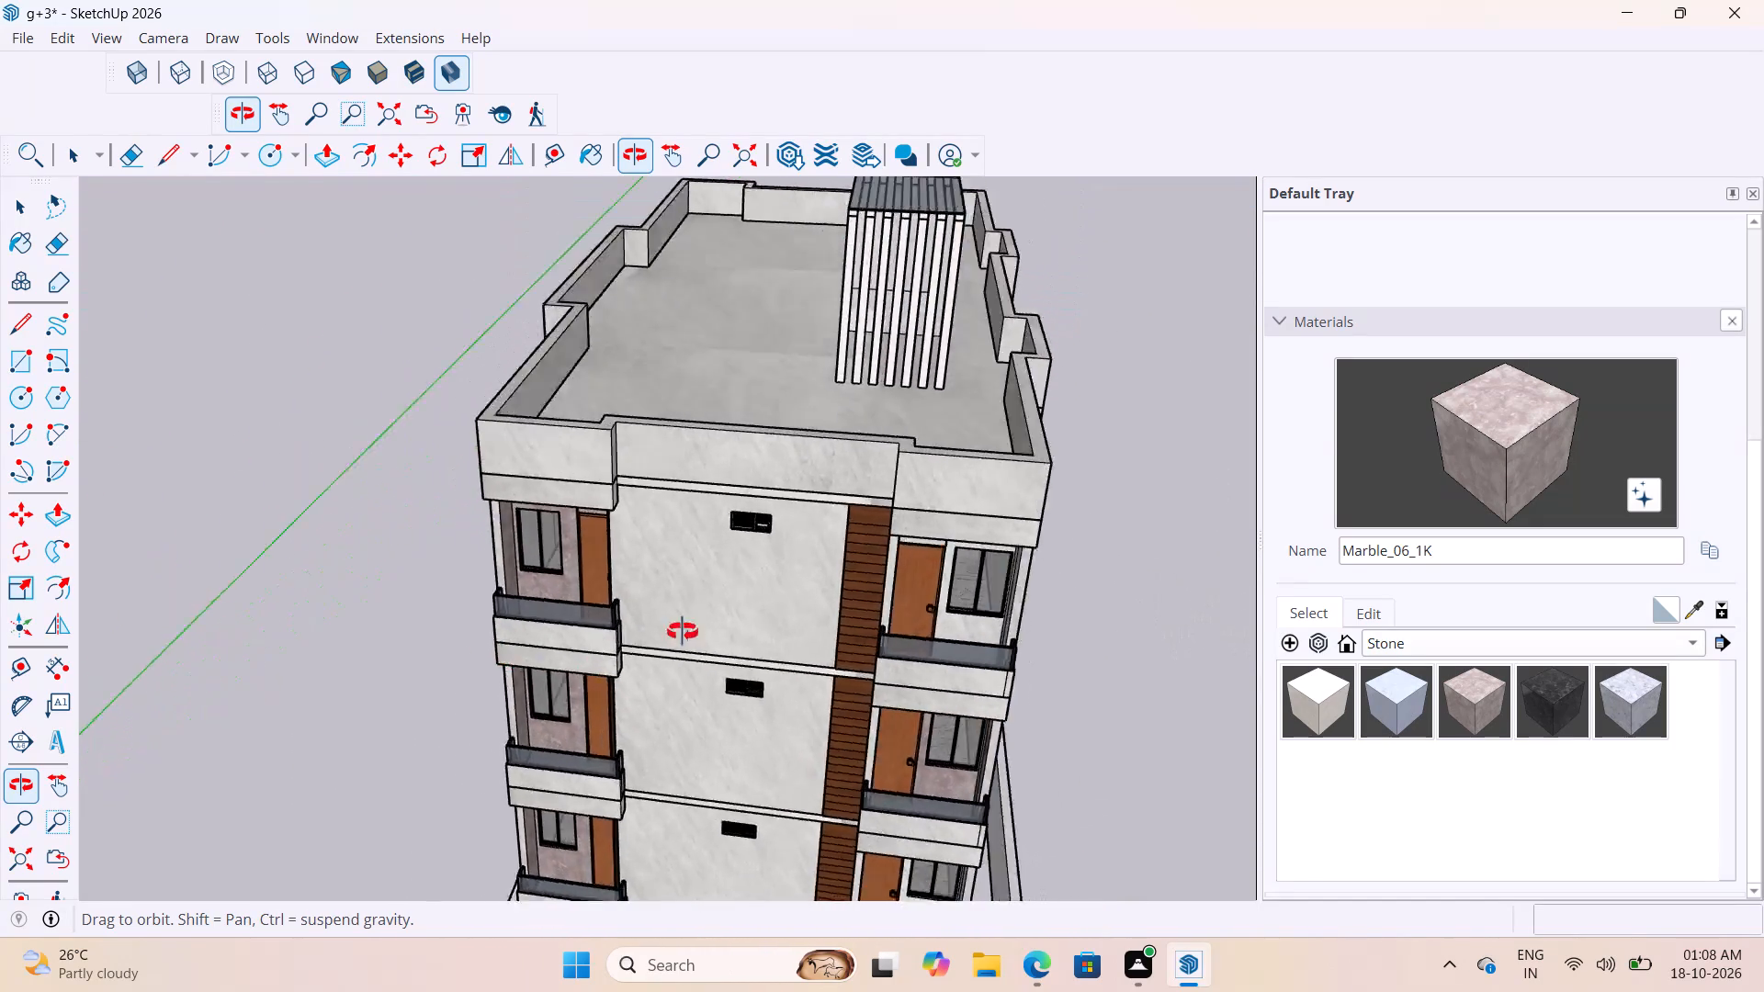
middle_click_drag(683, 632, 876, 553)
scroll(785, 571, "down", 11)
middle_click_drag(868, 687, 950, 644)
scroll(803, 556, "up", 11)
middle_click_drag(755, 443, 1069, 523)
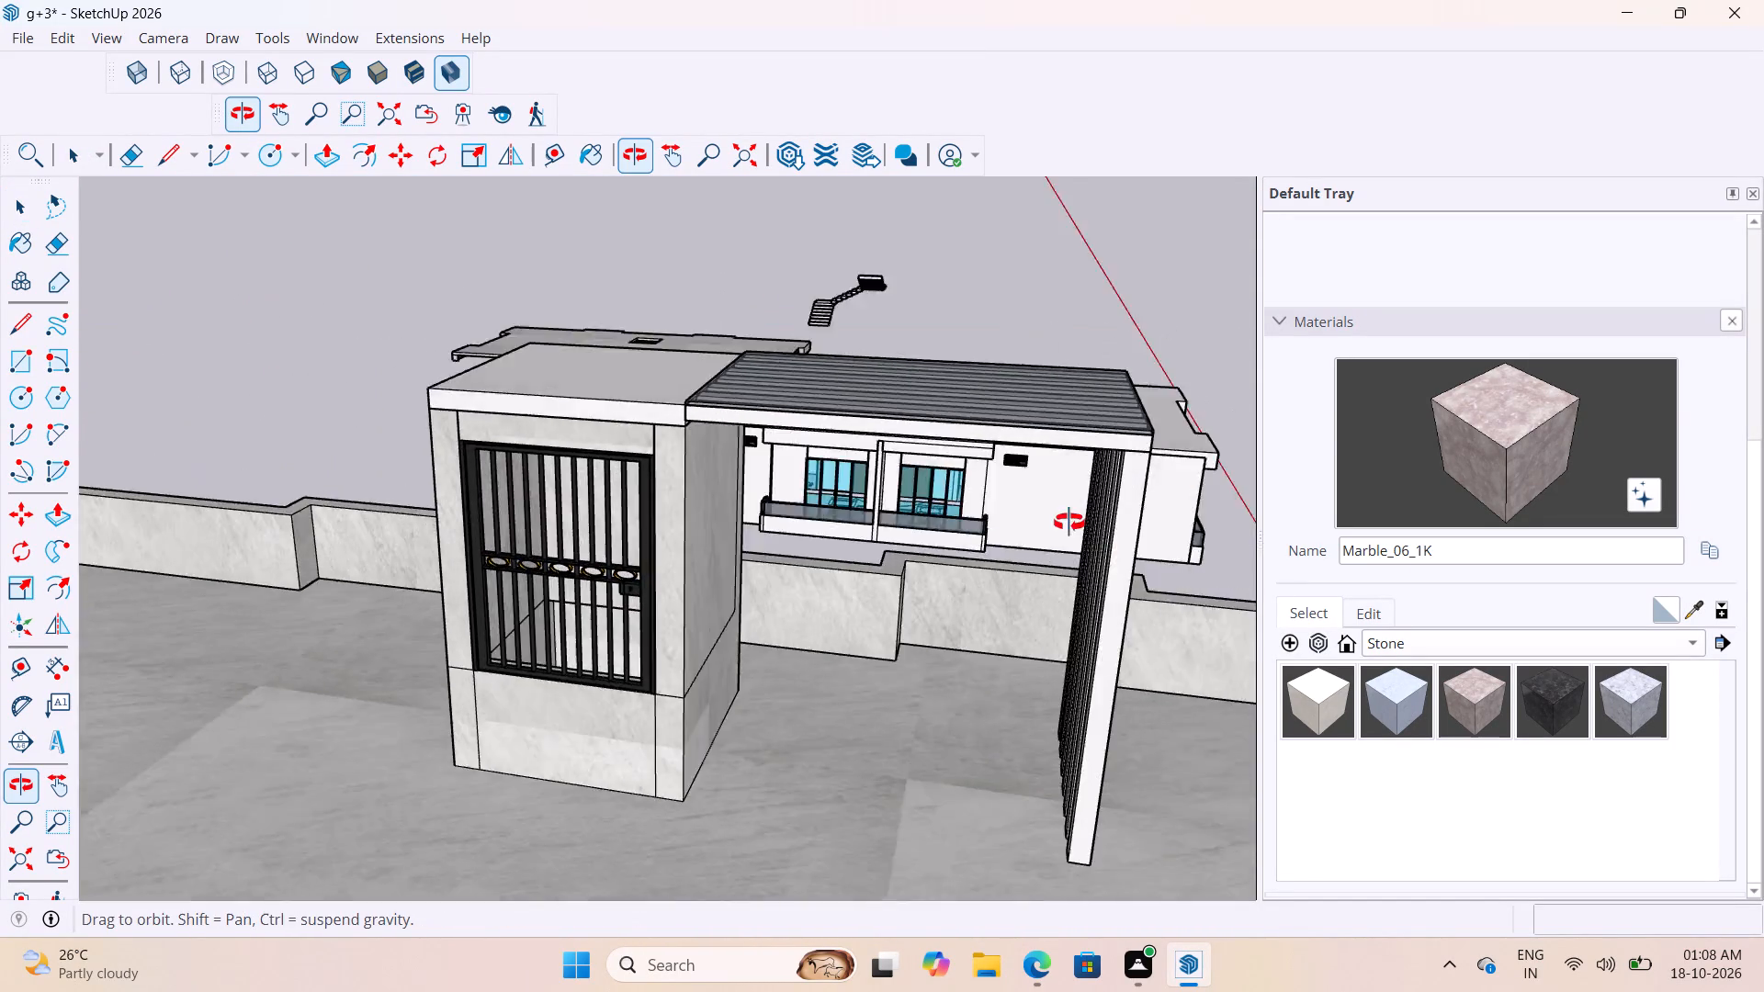
middle_click_drag(1069, 523, 787, 660)
scroll(704, 645, "up", 2)
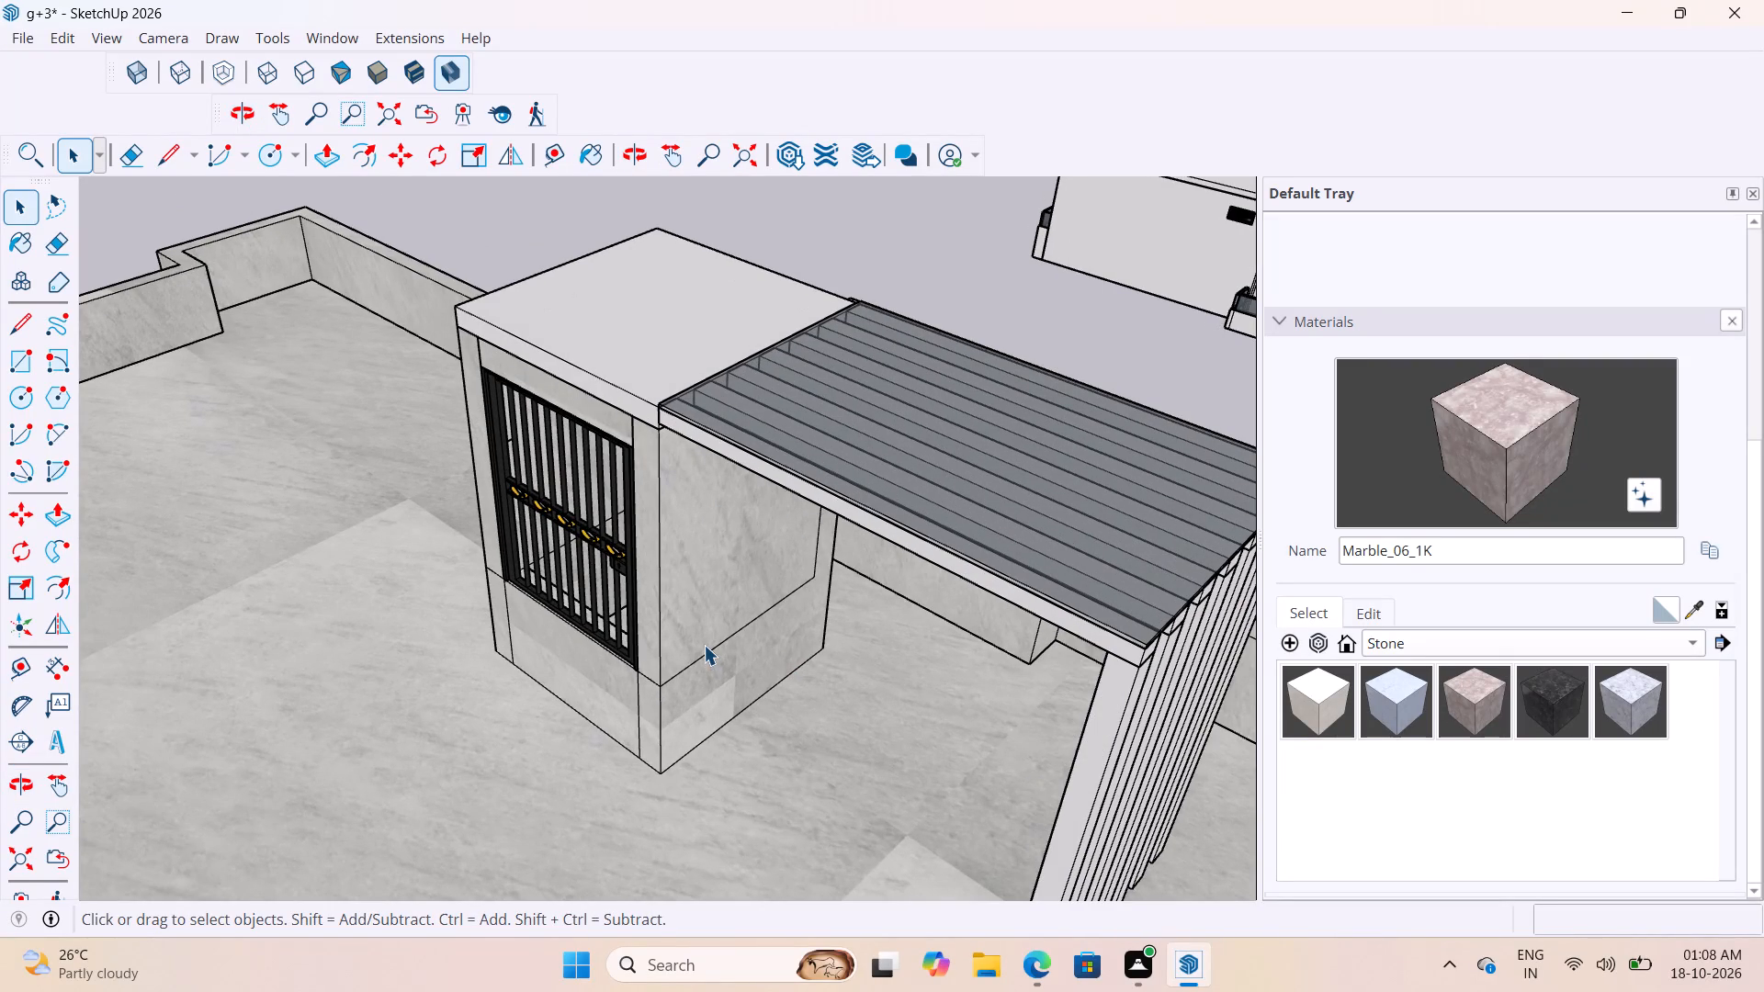
left_click(1696, 609)
scroll(786, 561, "up", 3)
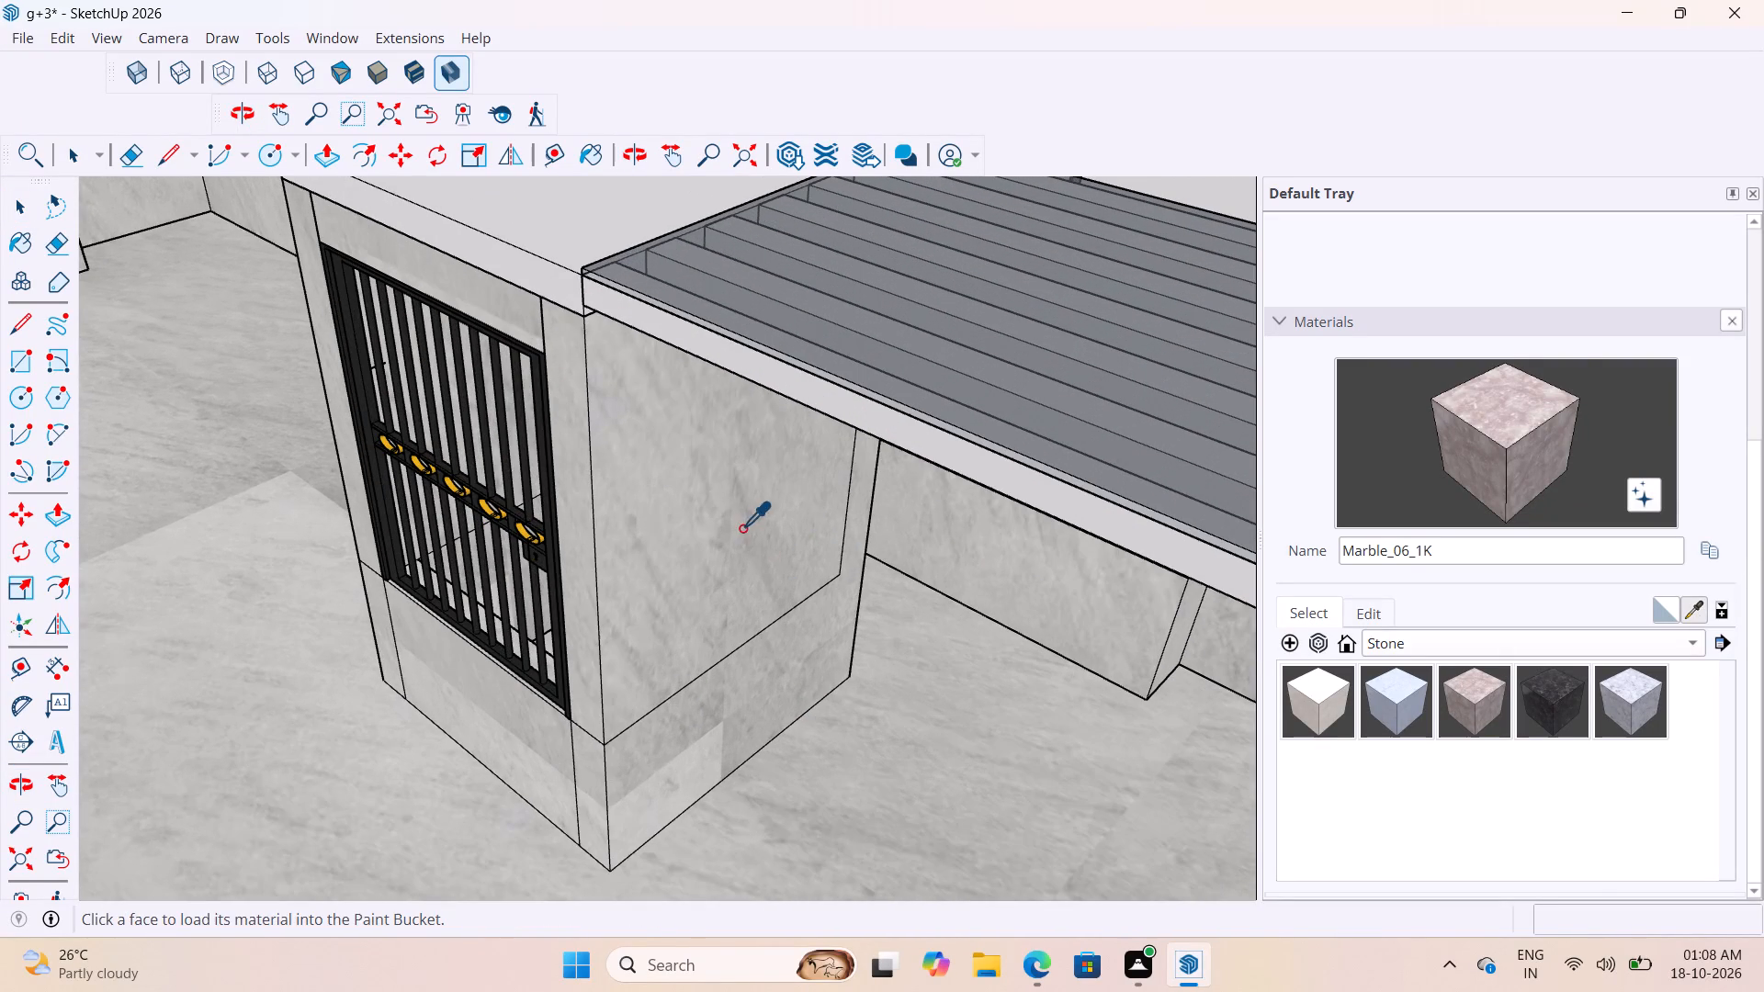
left_click(739, 527)
scroll(606, 444, "down", 9)
left_click(596, 328)
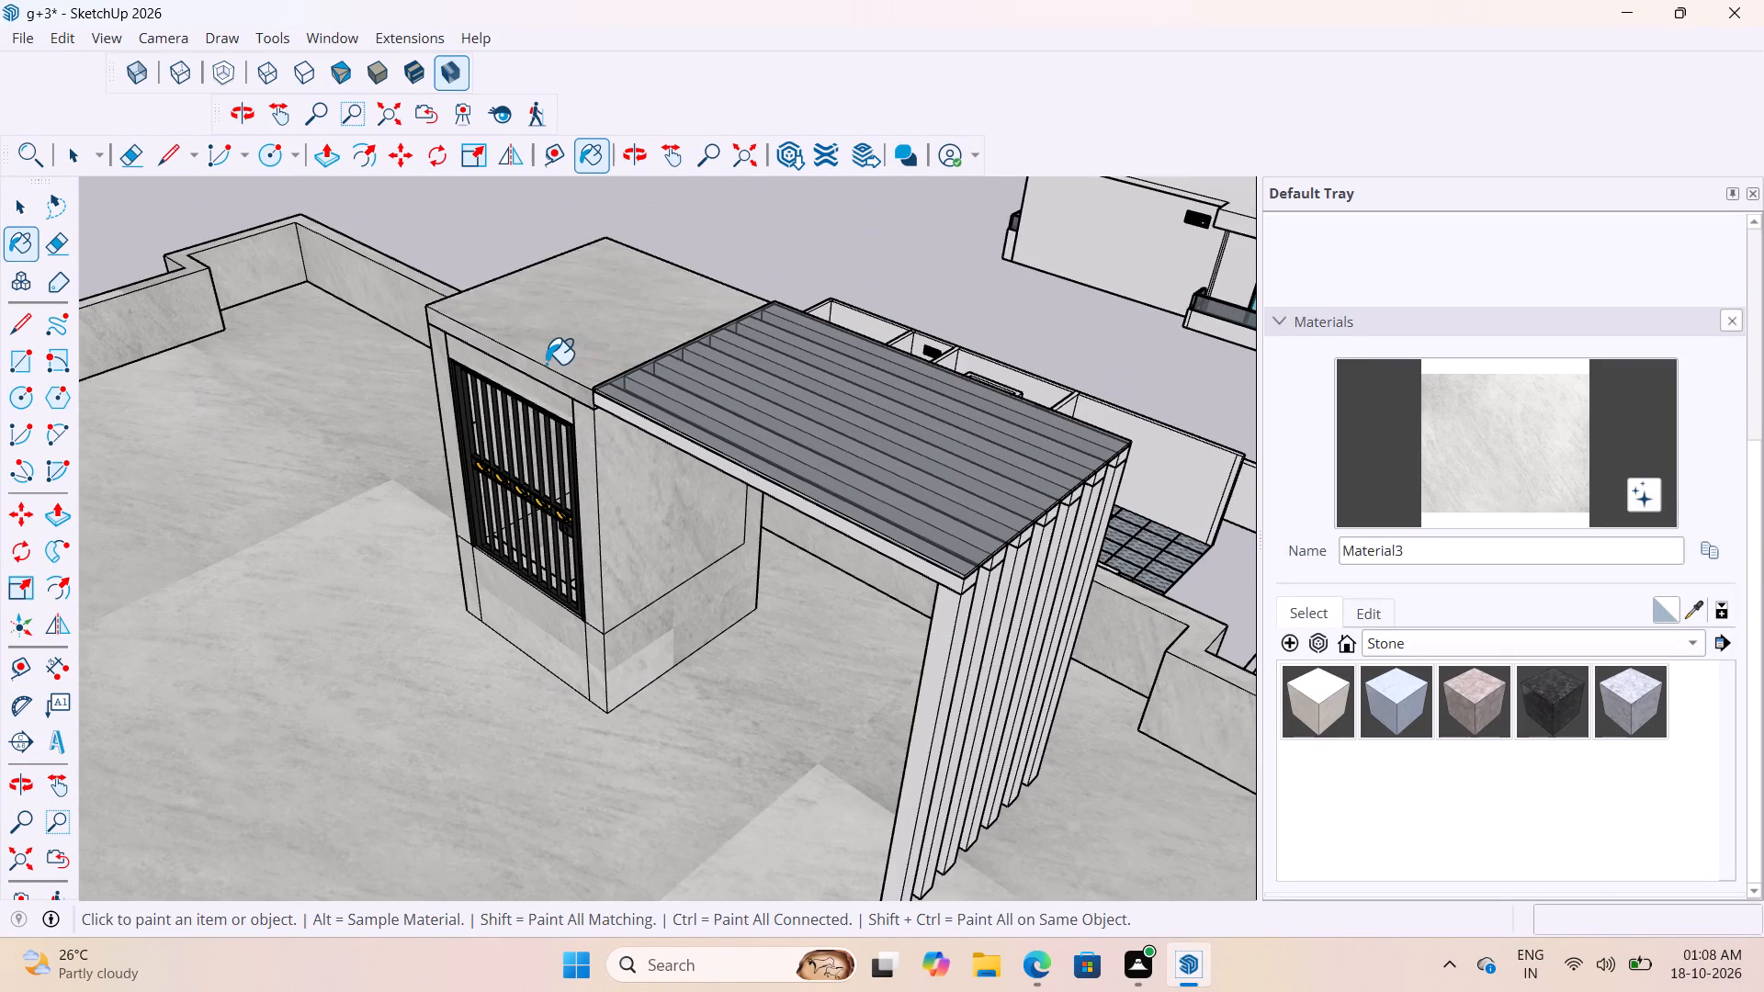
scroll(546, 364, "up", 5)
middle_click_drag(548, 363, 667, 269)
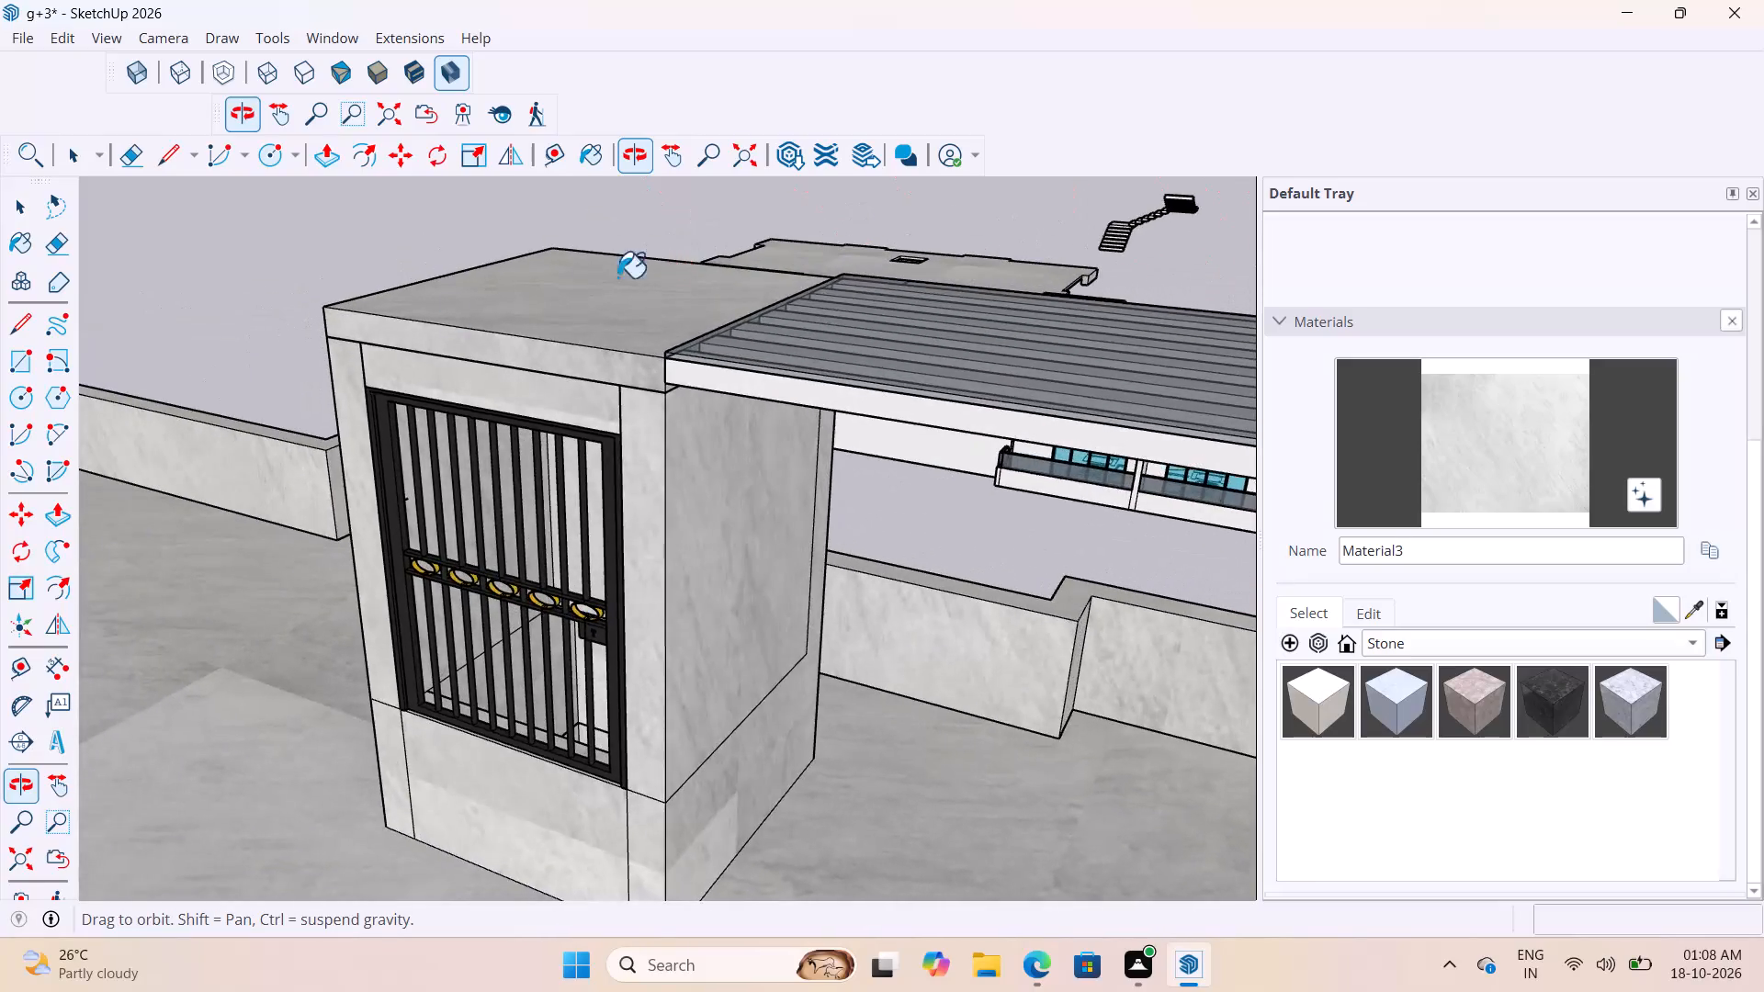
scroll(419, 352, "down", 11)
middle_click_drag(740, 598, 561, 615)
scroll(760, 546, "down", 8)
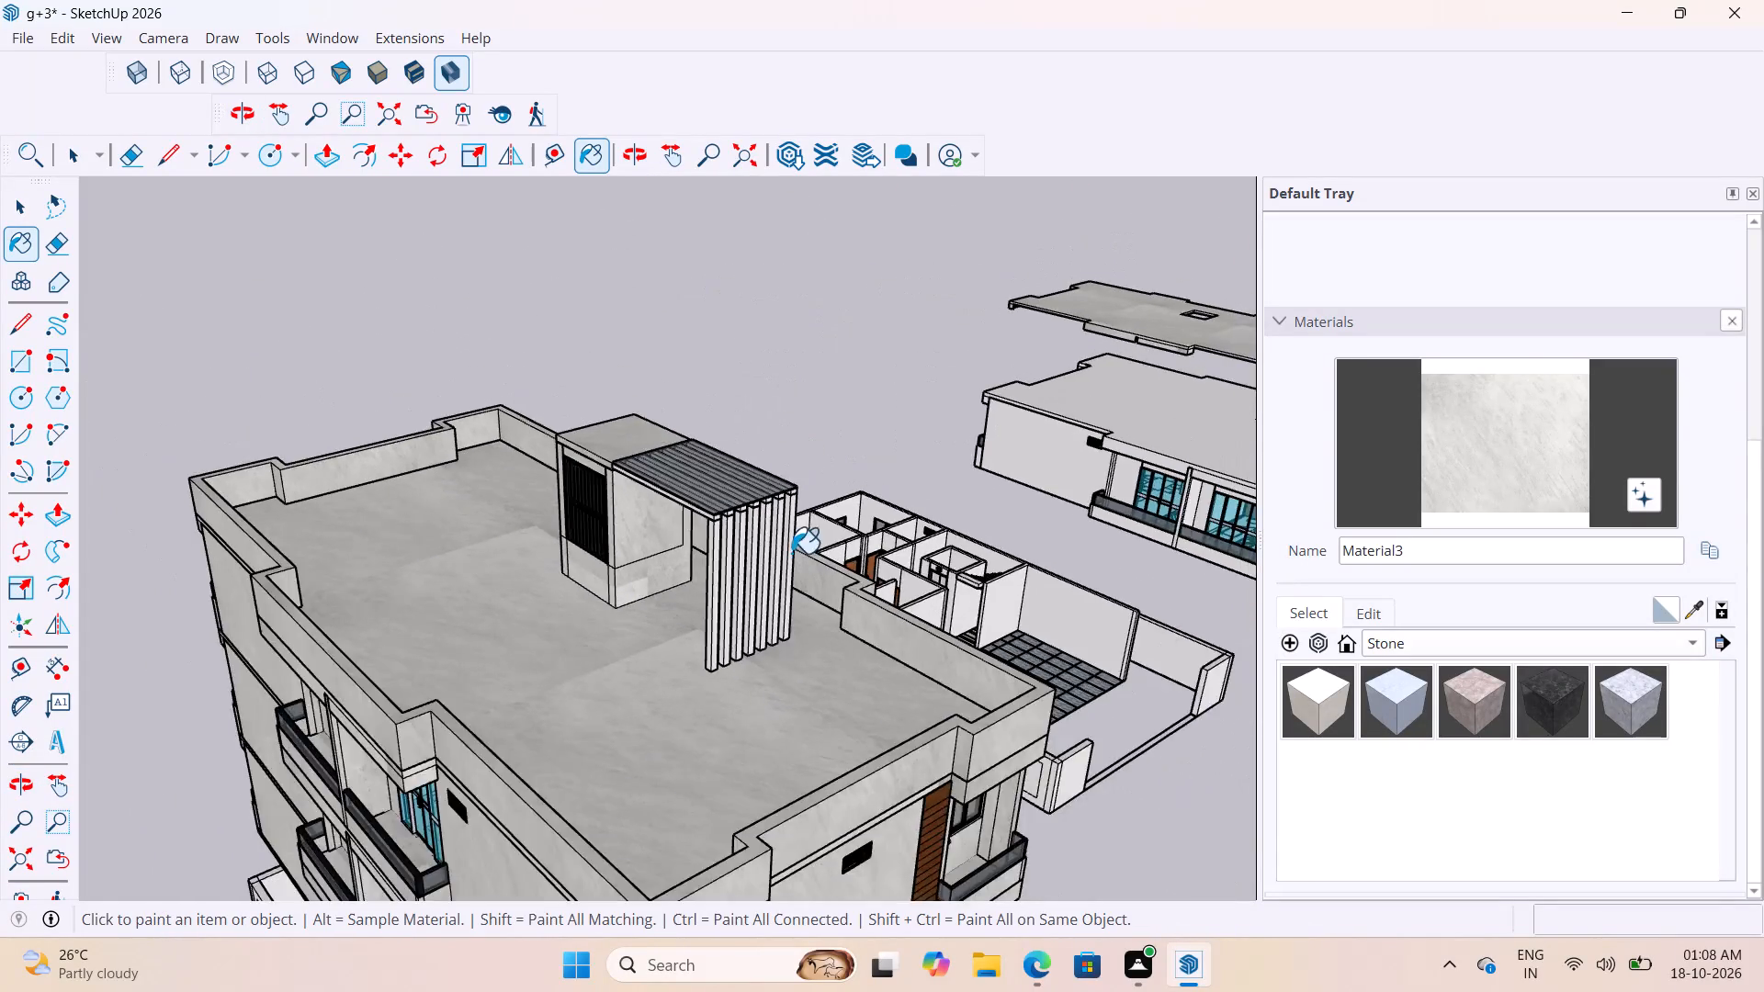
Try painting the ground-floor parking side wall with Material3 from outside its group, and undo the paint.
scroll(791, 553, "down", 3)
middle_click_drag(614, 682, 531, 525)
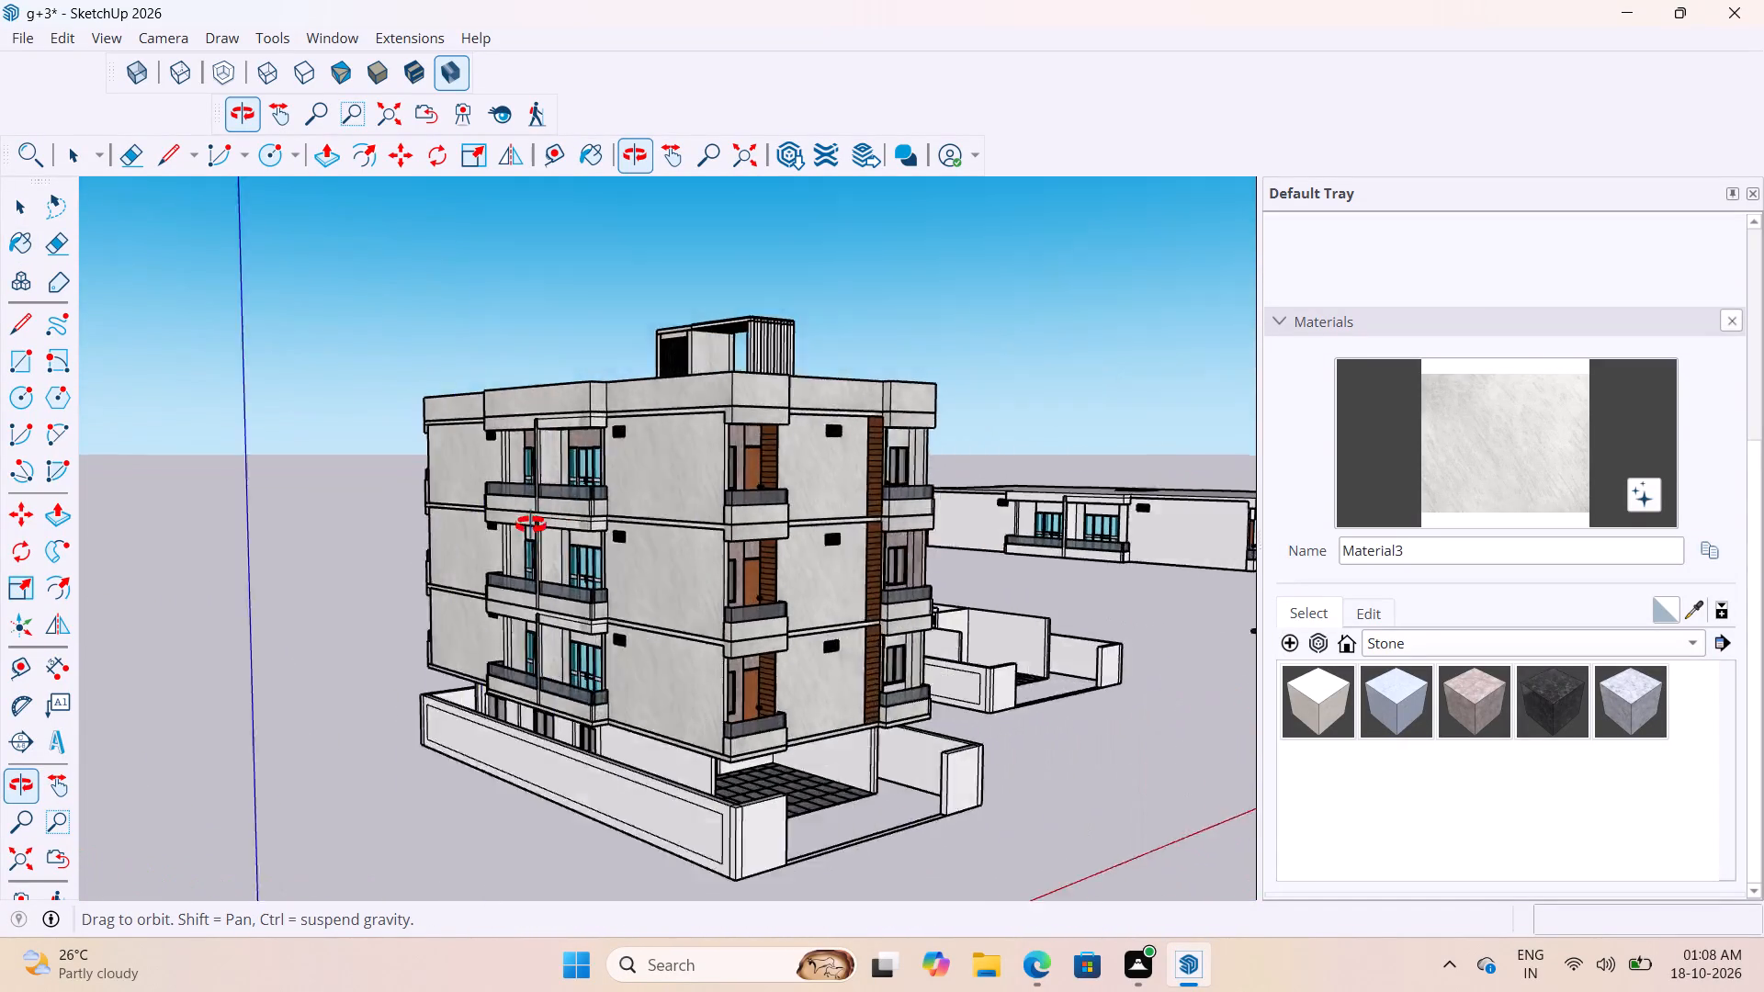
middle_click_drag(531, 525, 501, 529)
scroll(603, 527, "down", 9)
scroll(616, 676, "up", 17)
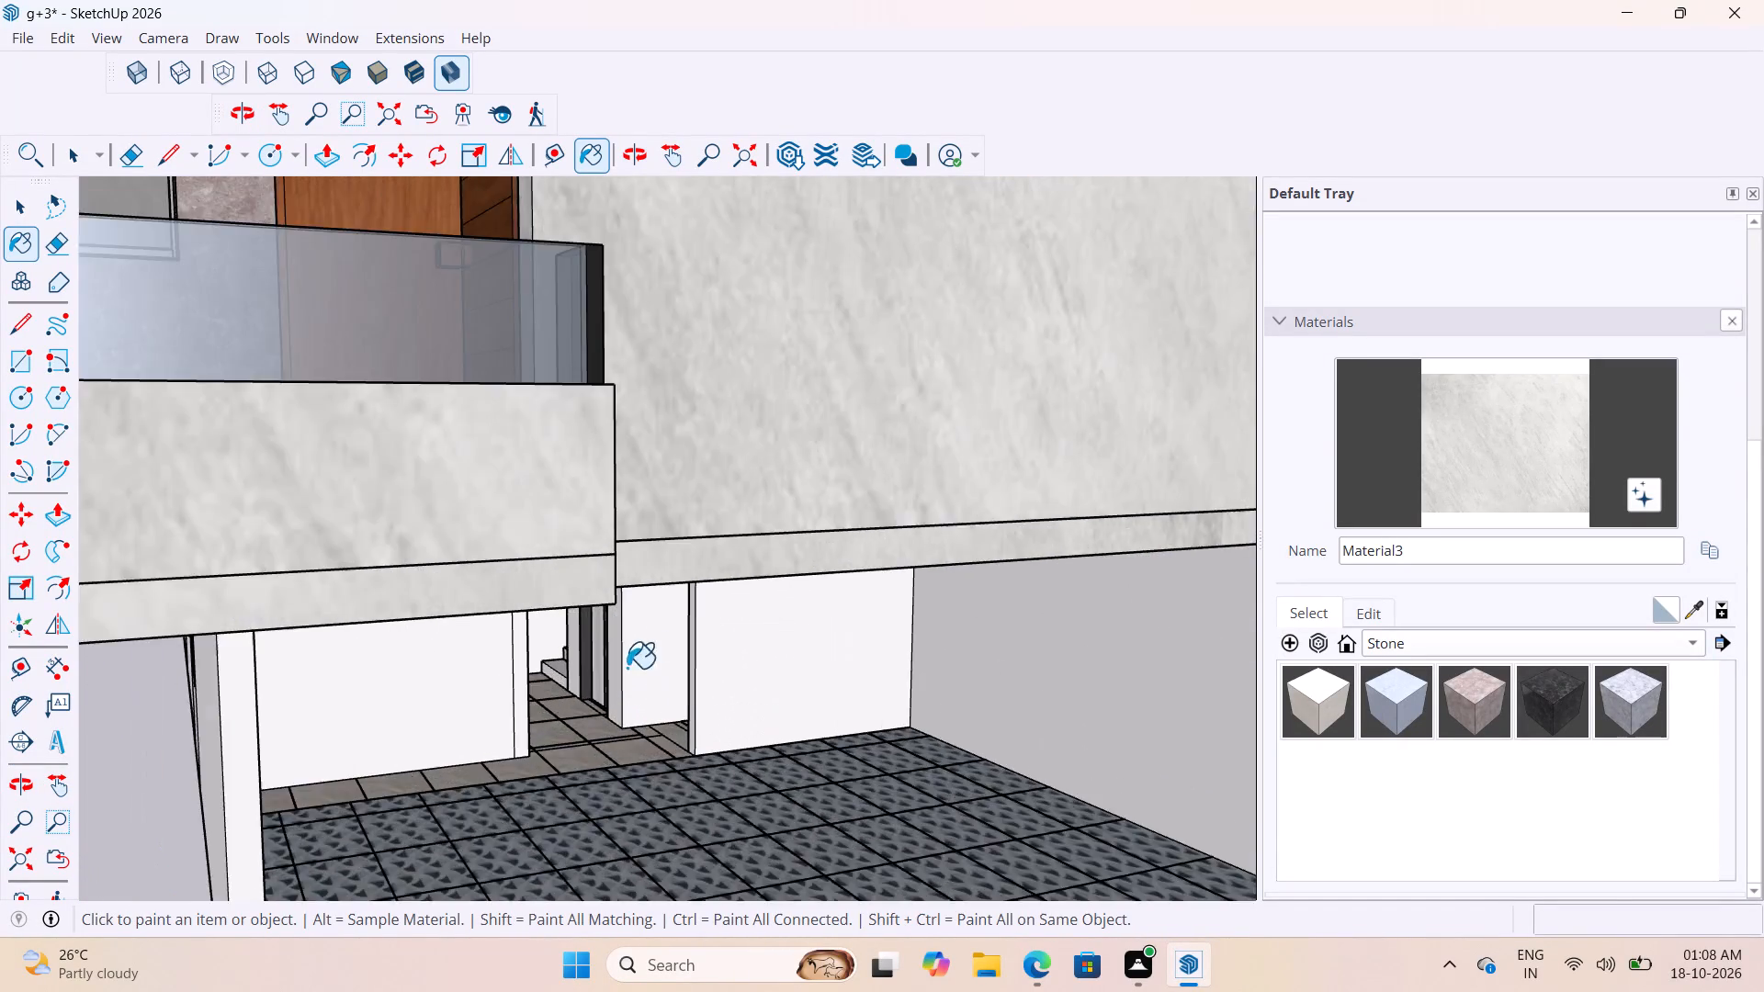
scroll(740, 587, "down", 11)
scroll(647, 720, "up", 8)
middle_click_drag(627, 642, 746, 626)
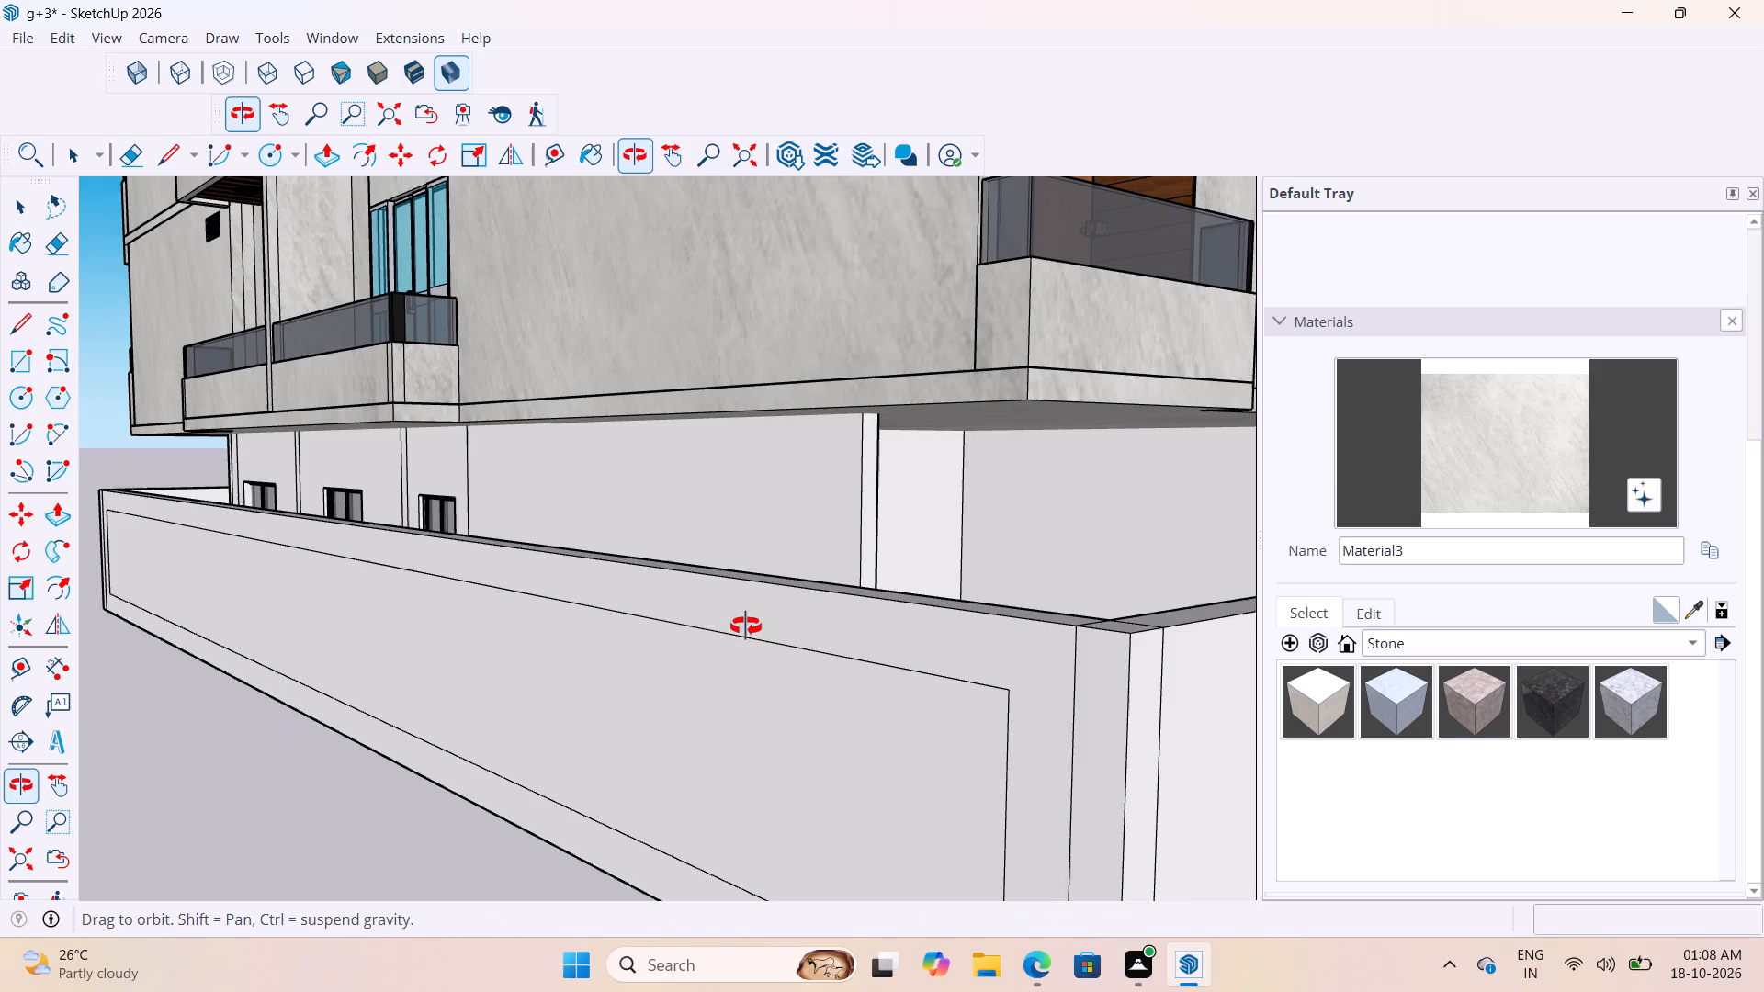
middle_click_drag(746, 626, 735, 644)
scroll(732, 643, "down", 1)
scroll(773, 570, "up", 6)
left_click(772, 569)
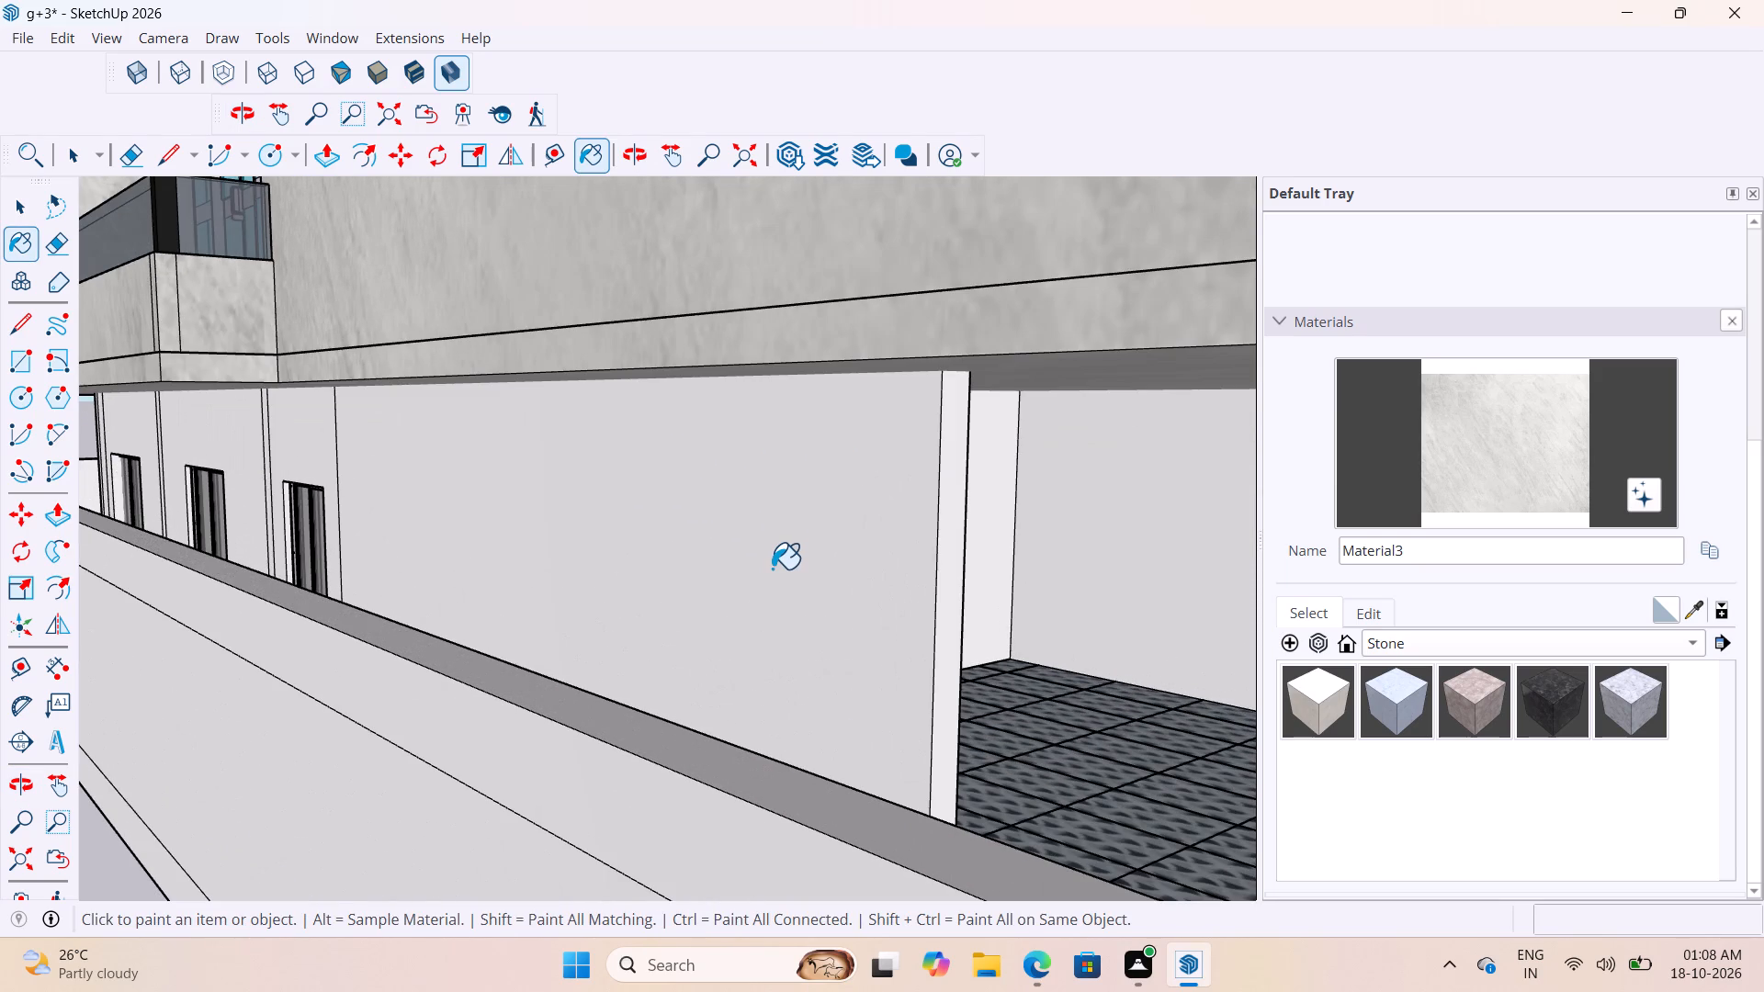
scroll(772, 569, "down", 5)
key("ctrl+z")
Open the ground-floor group, paint its parking-level walls with Material3, and leave the group.
scroll(772, 569, "down", 5)
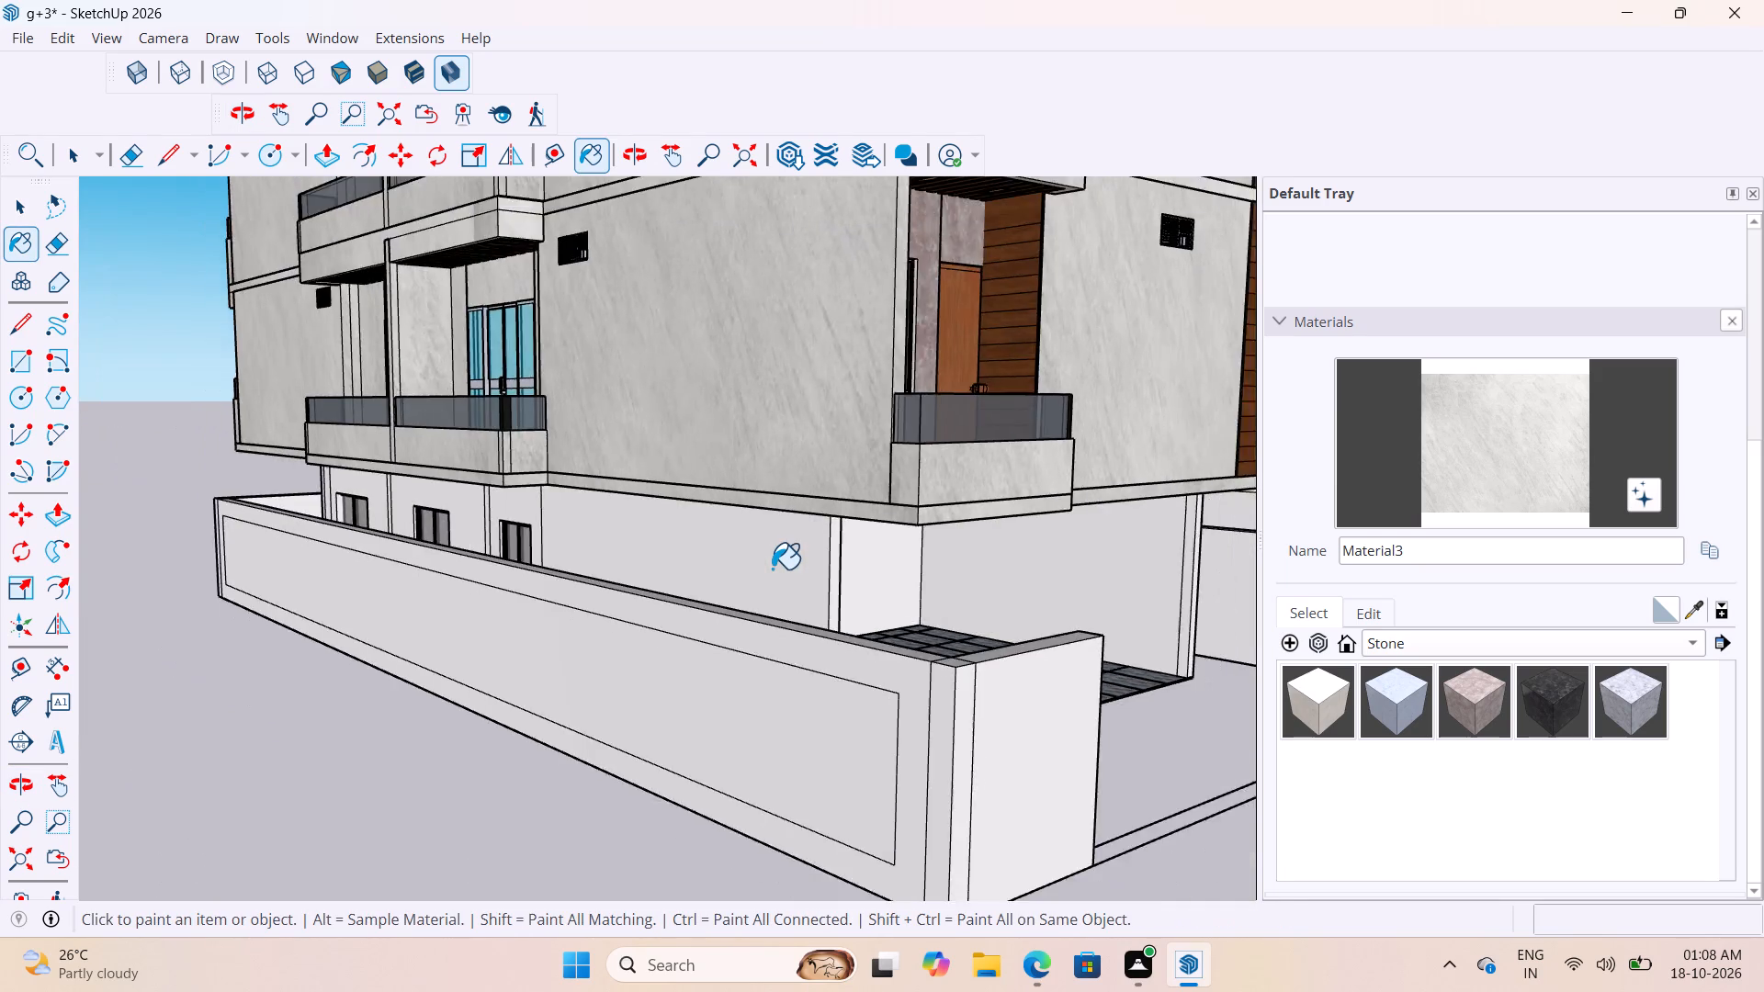
scroll(772, 569, "down", 8)
scroll(778, 658, "up", 3)
middle_click_drag(901, 723, 643, 780)
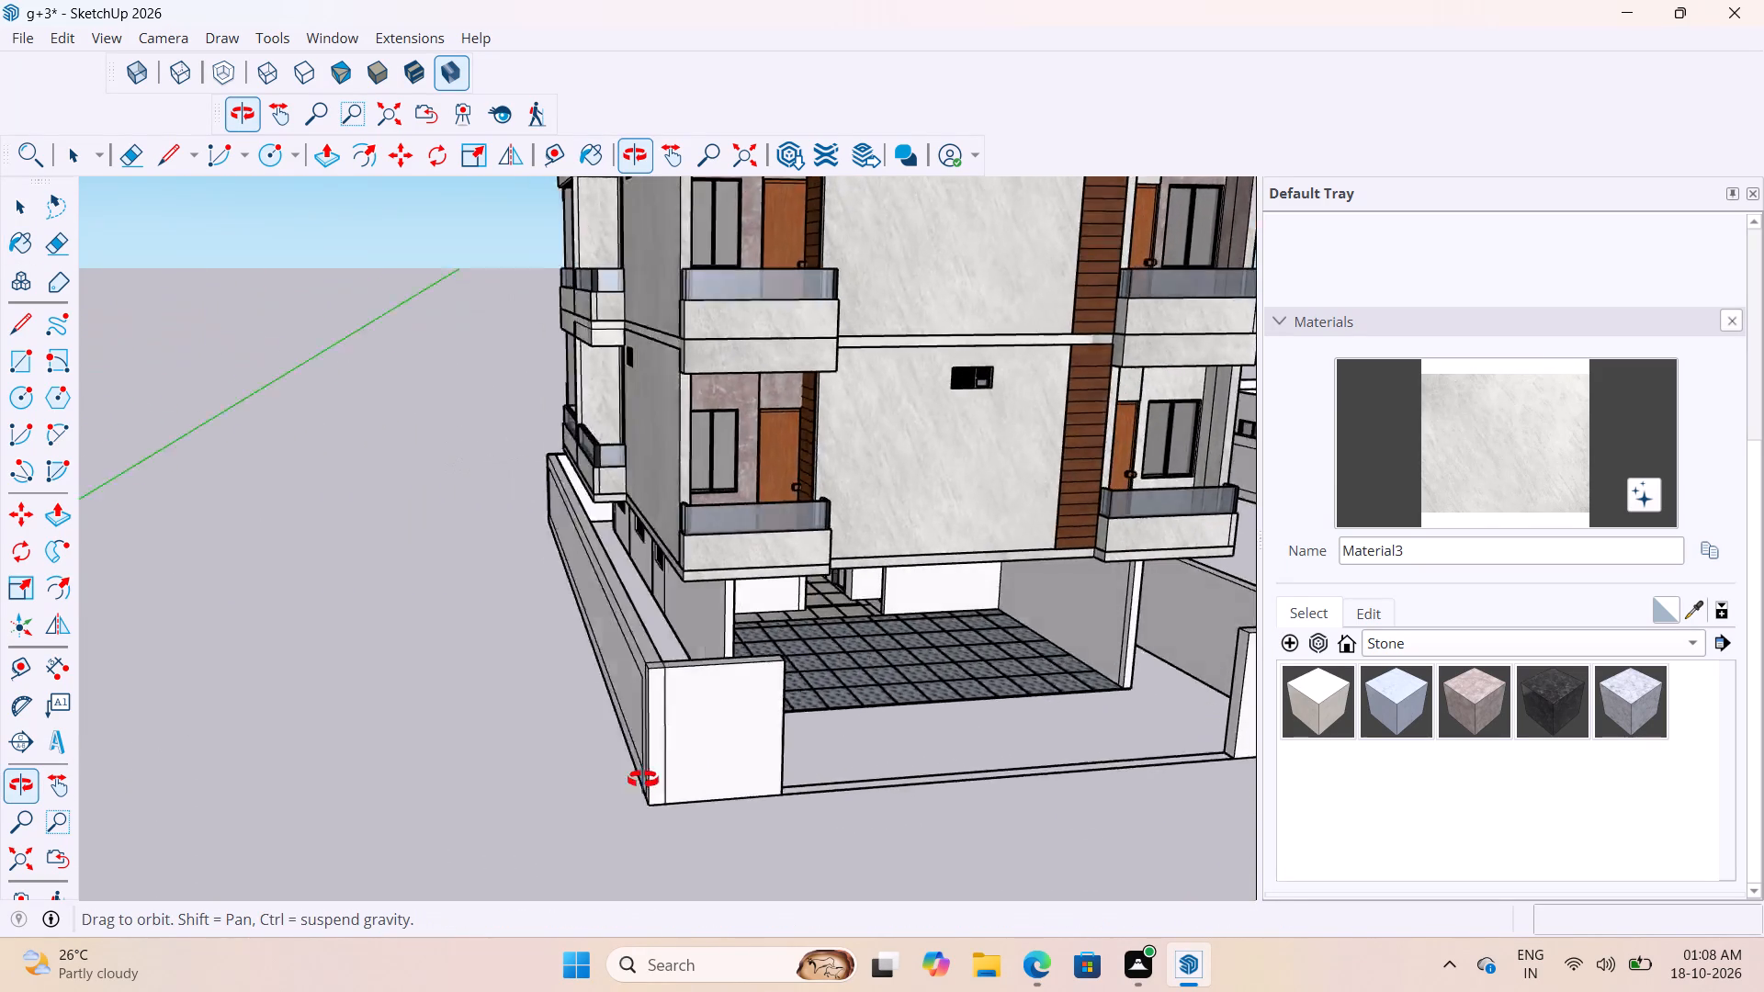
middle_click_drag(643, 780, 211, 783)
scroll(868, 734, "up", 2)
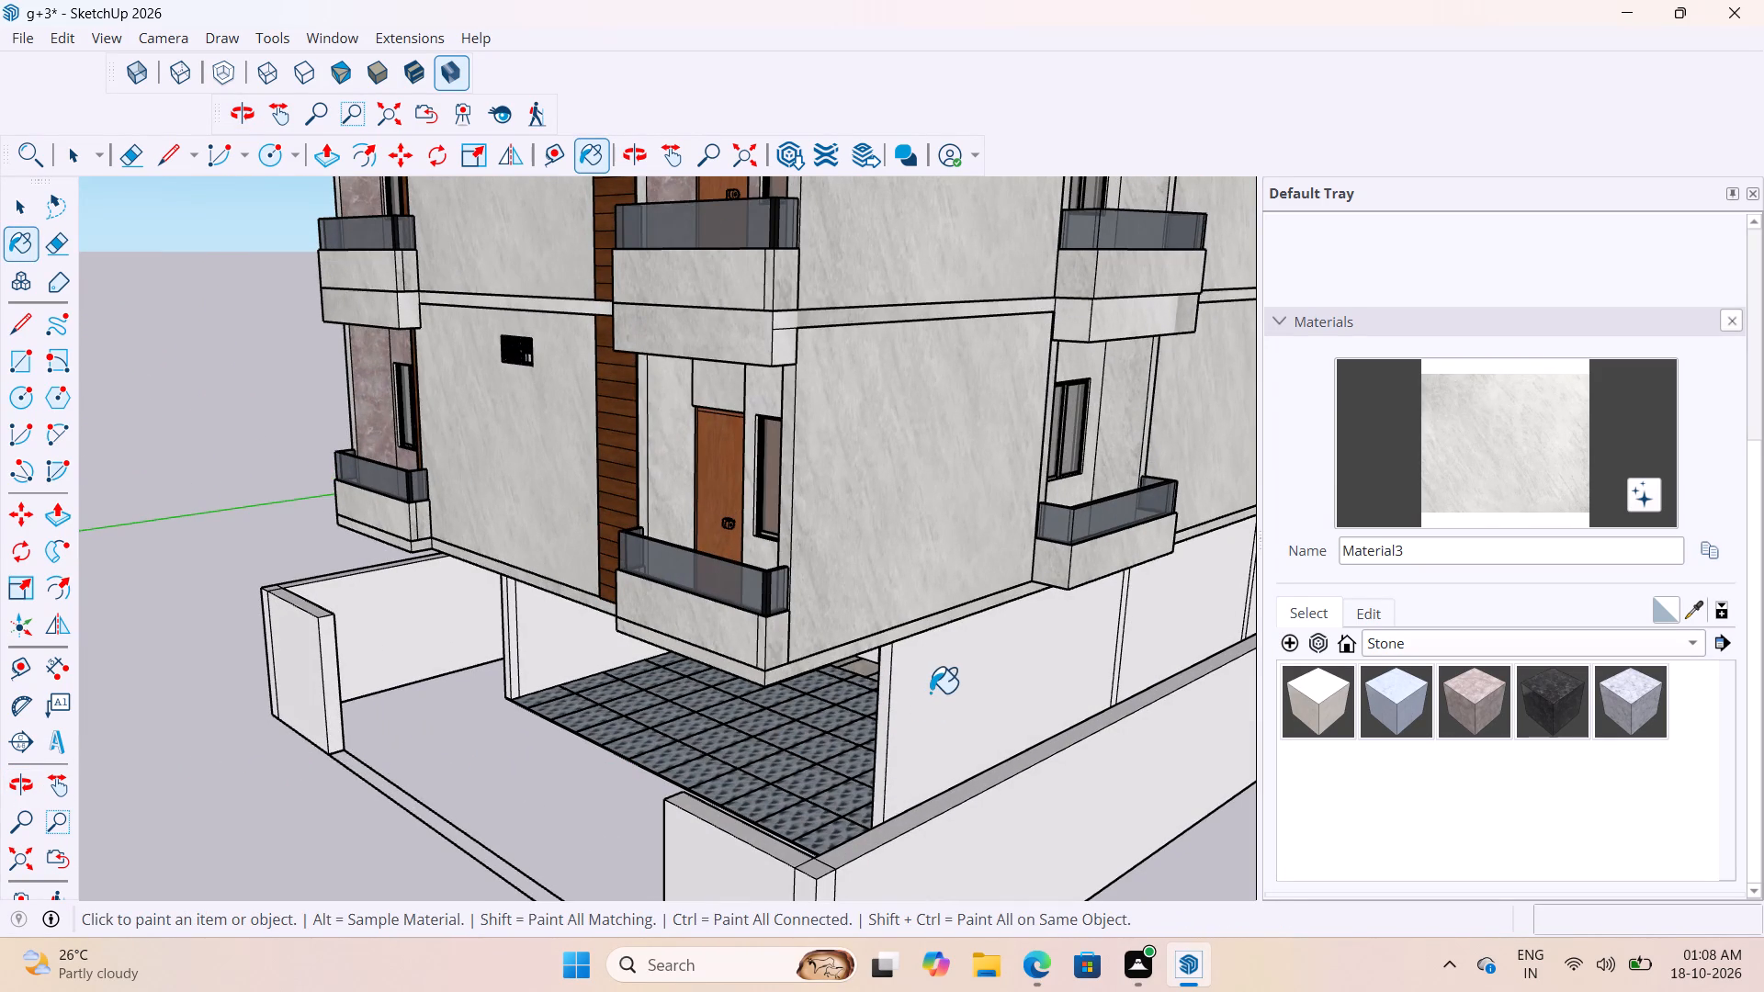
key("space")
double_click(930, 693)
left_click(930, 693)
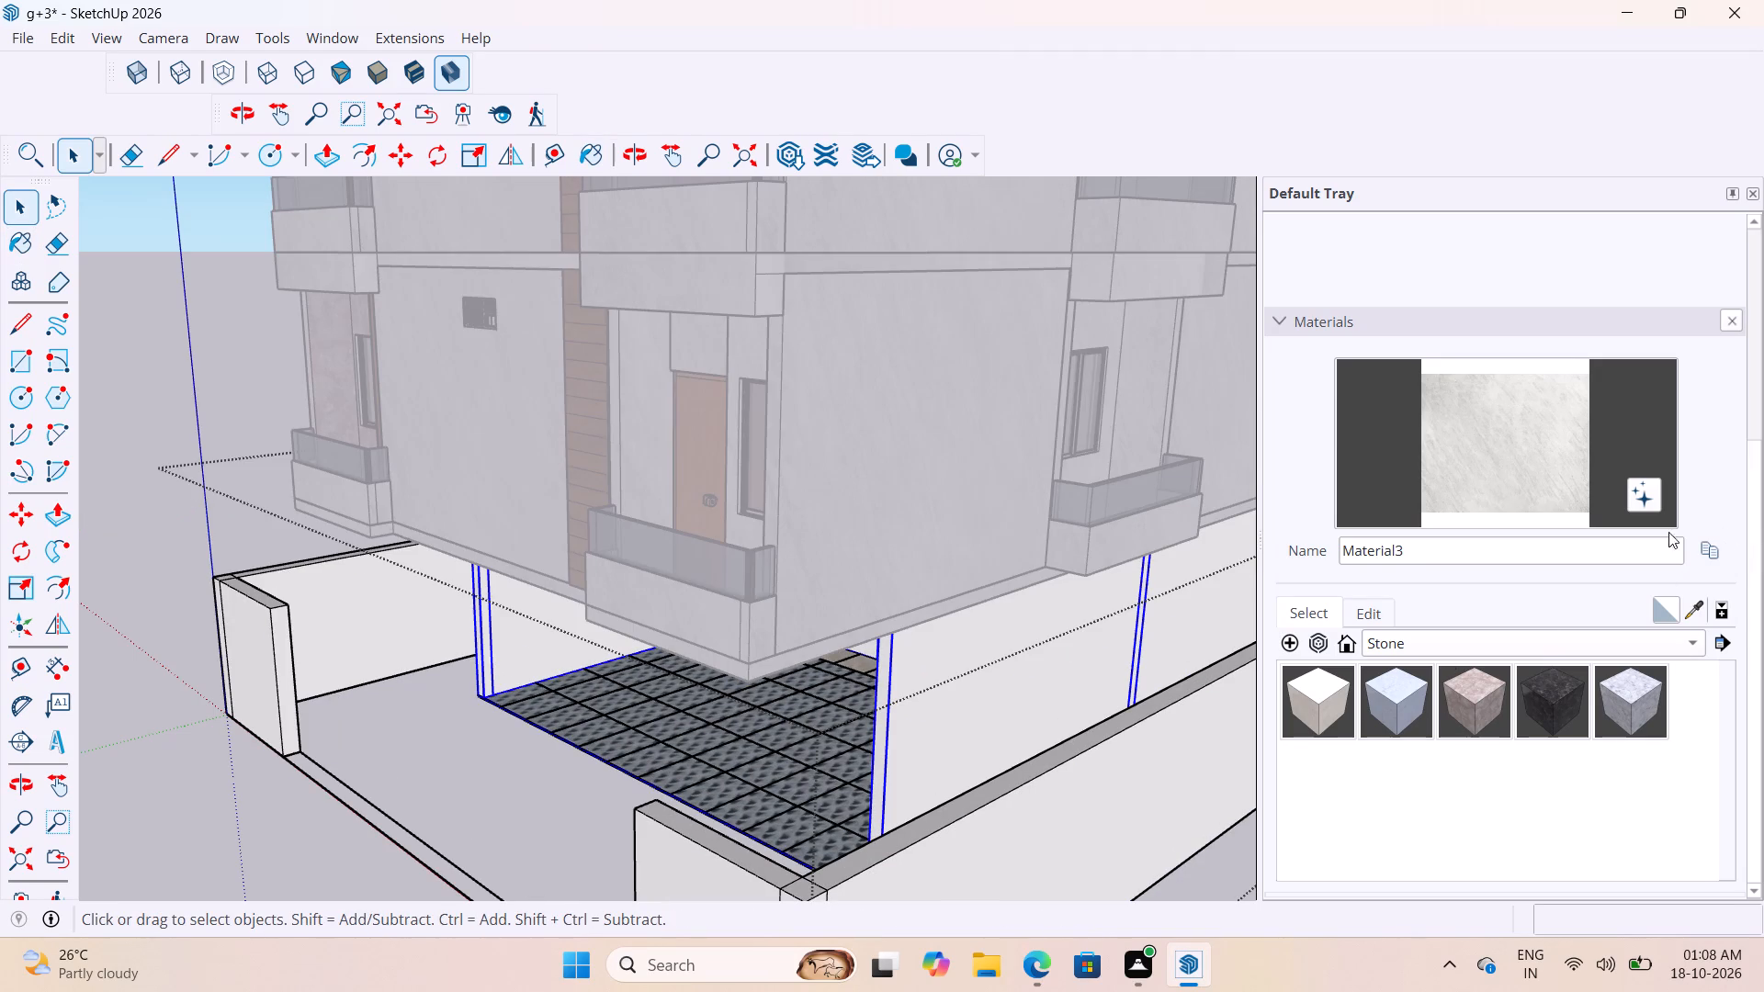
left_click(1510, 467)
left_click(1034, 690)
middle_click_drag(1035, 684, 1037, 670)
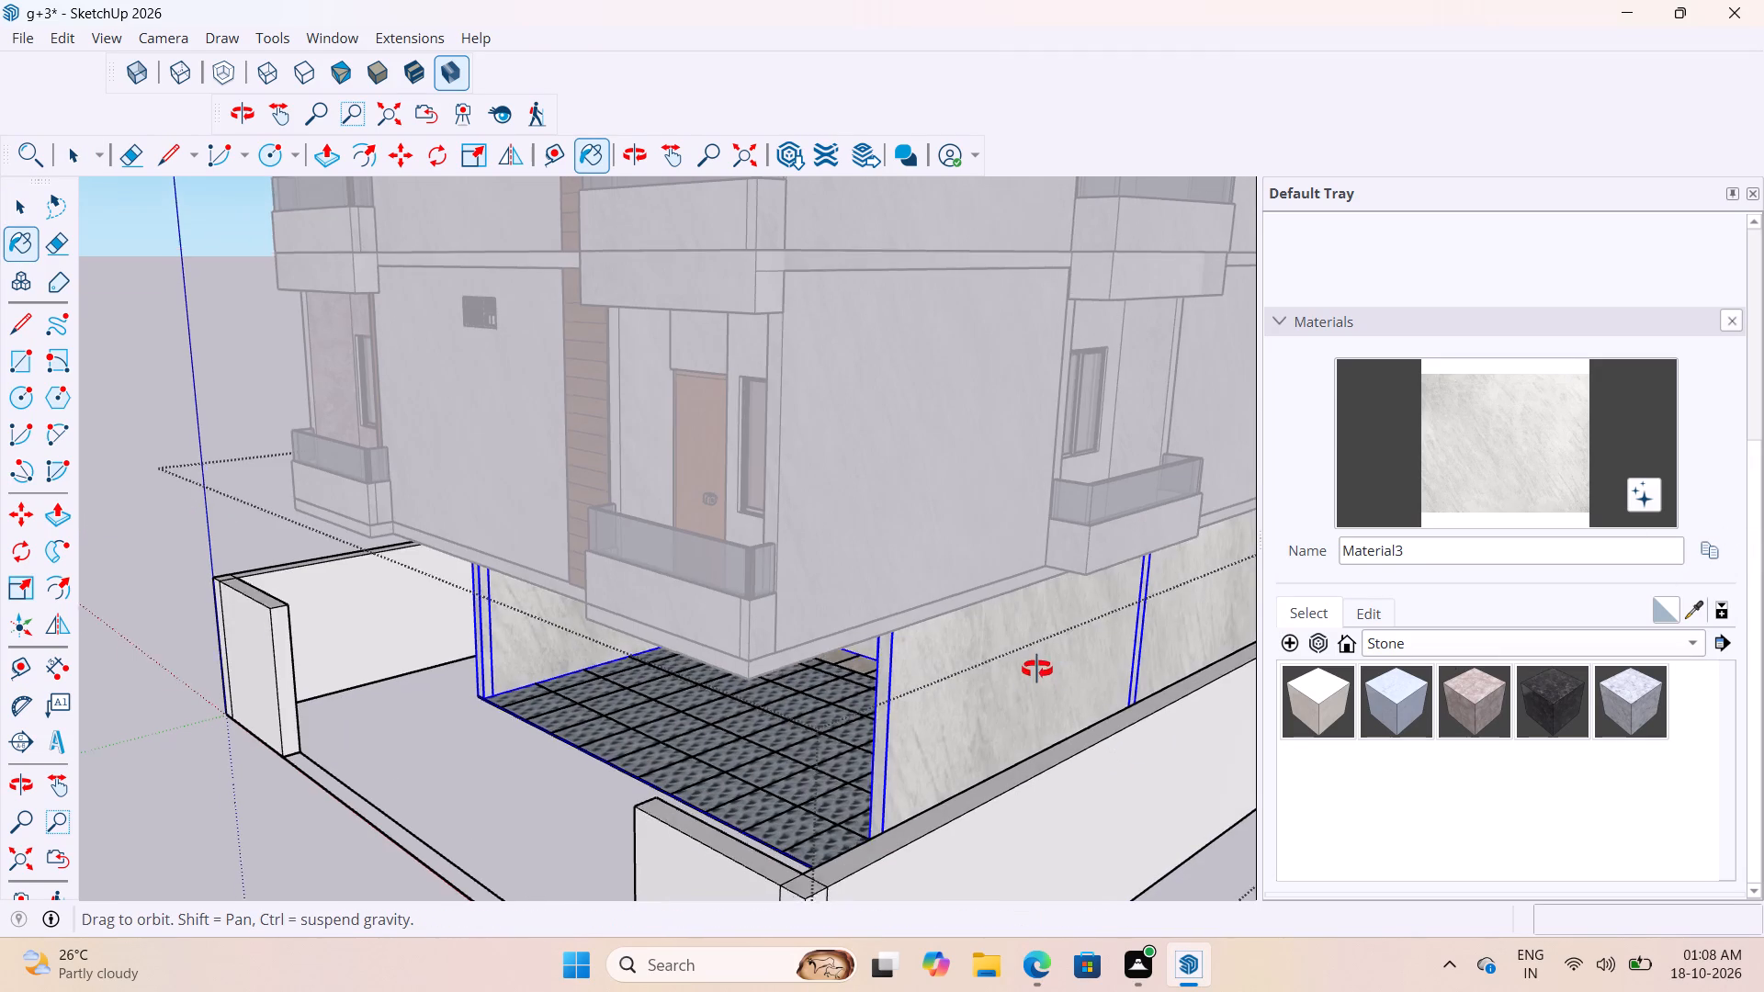
middle_click_drag(1037, 670, 1679, 626)
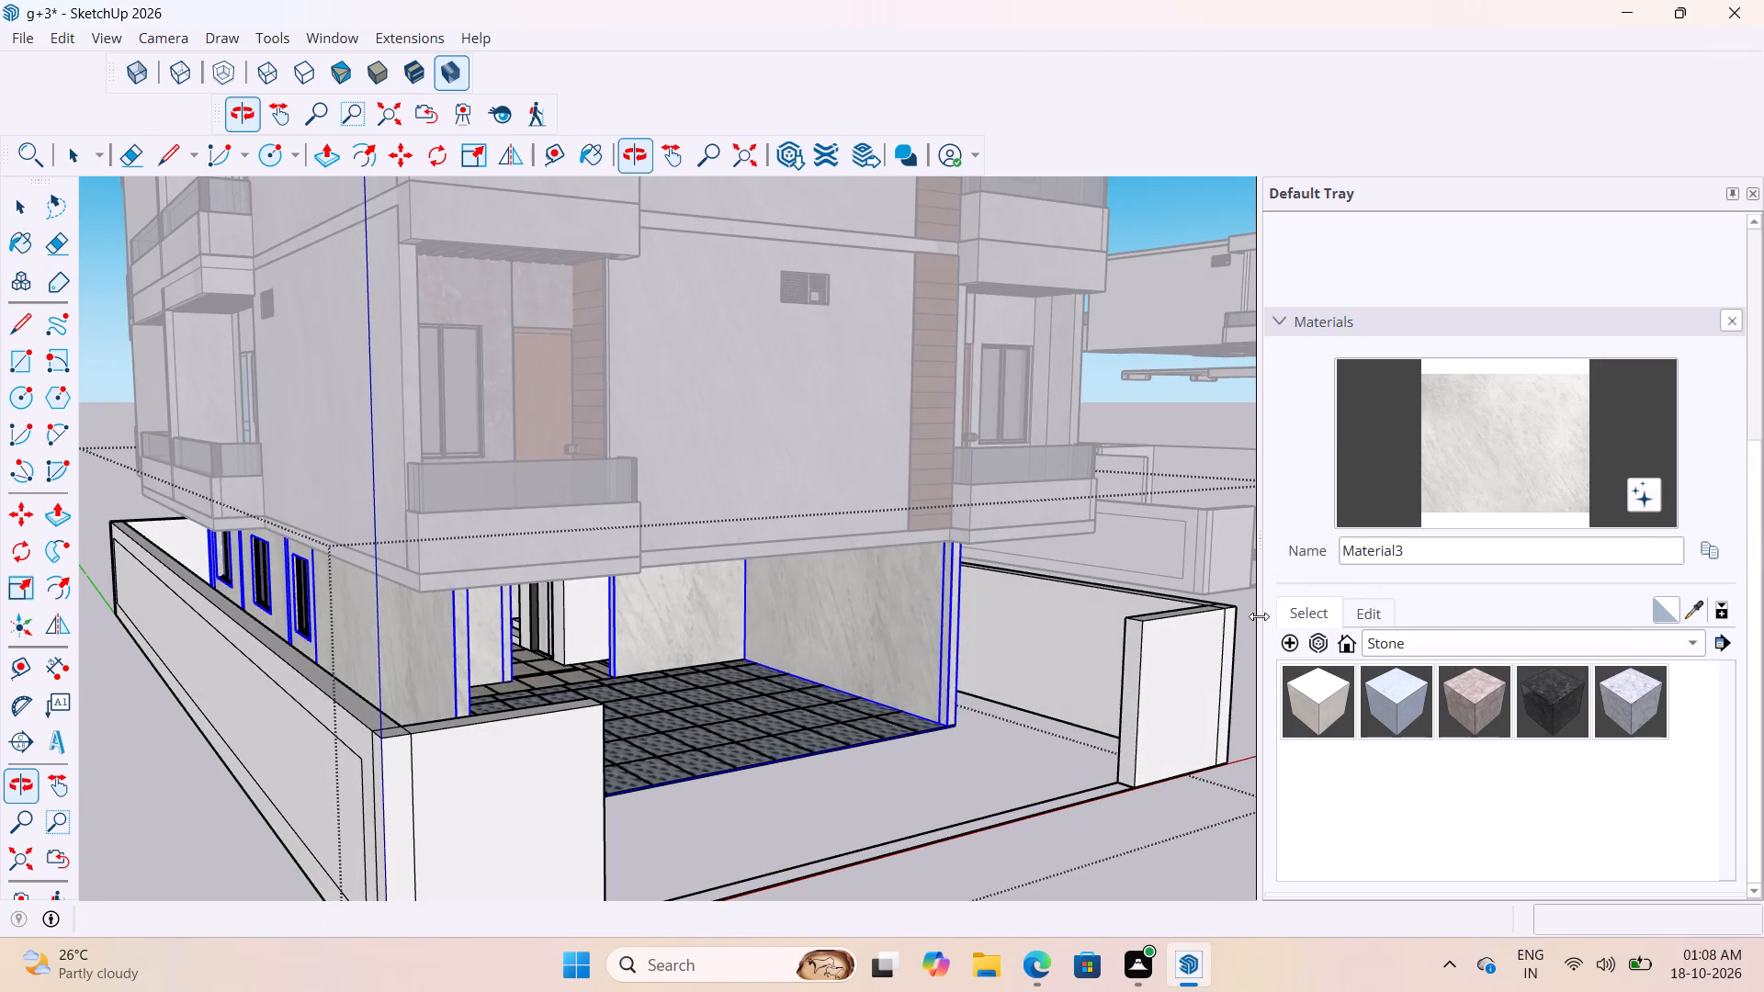
key("space")
key("space")
scroll(1092, 720, "down", 10)
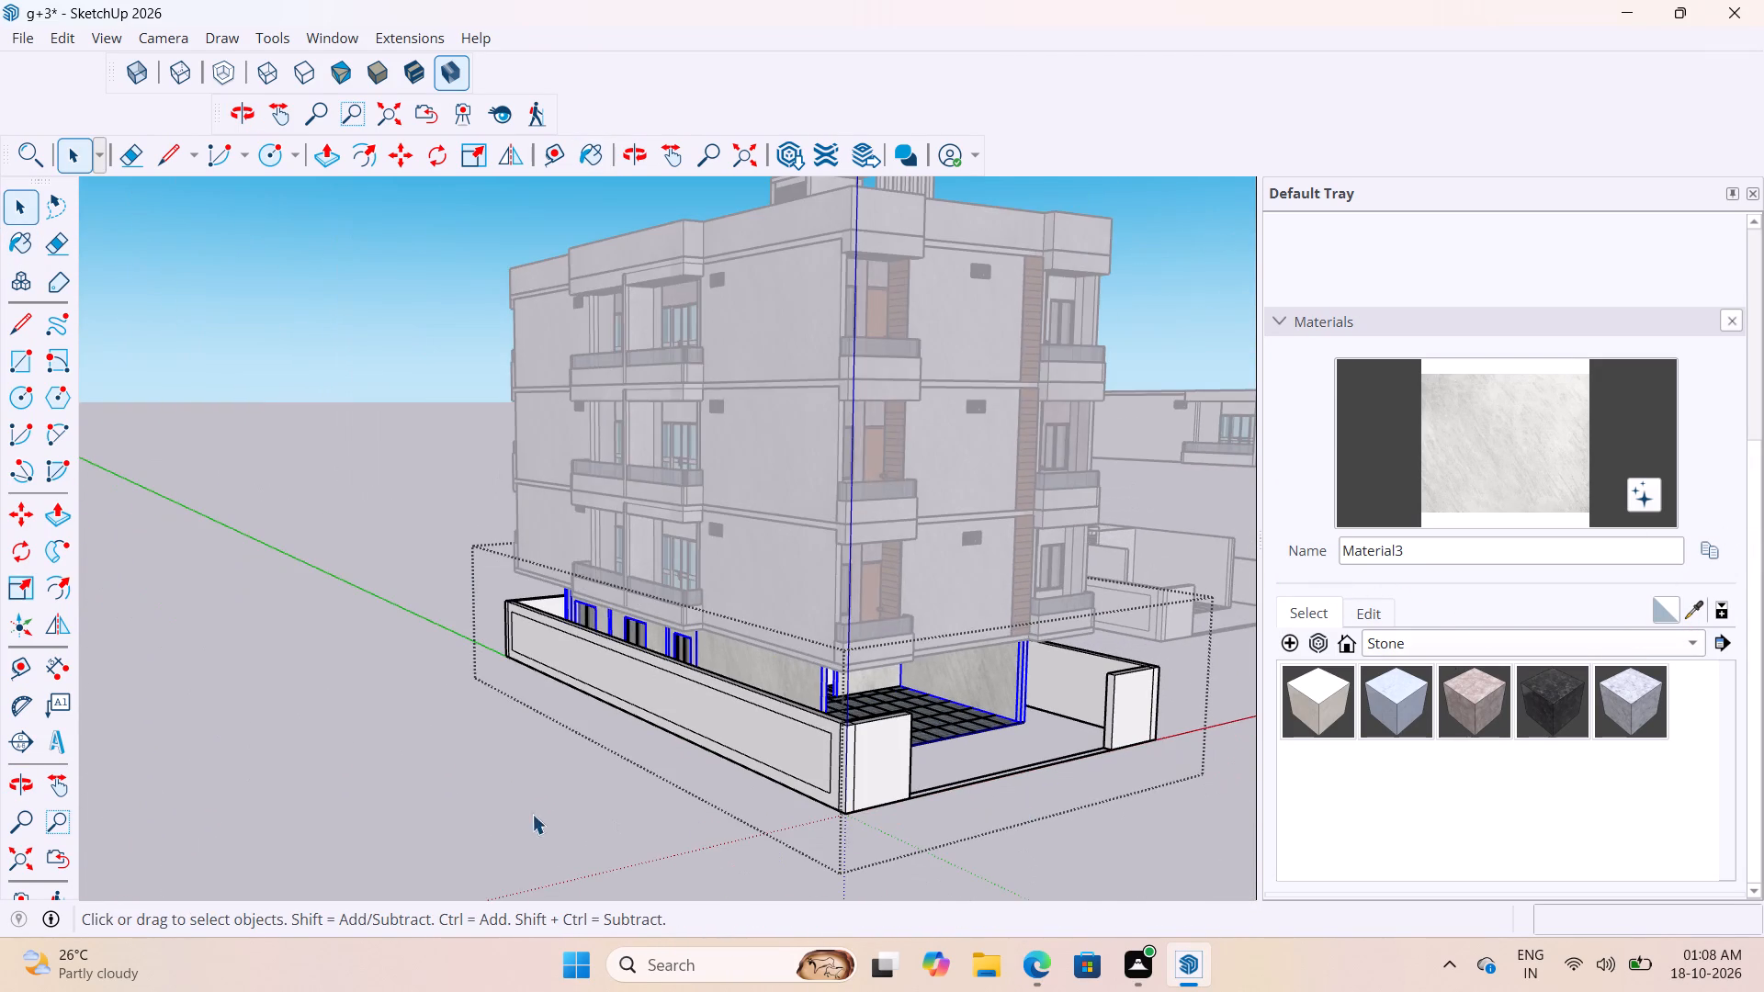
left_click(512, 810)
Examine the side and front facades for wall surfaces that still need a material.
scroll(702, 616, "up", 3)
middle_click_drag(704, 614, 915, 603)
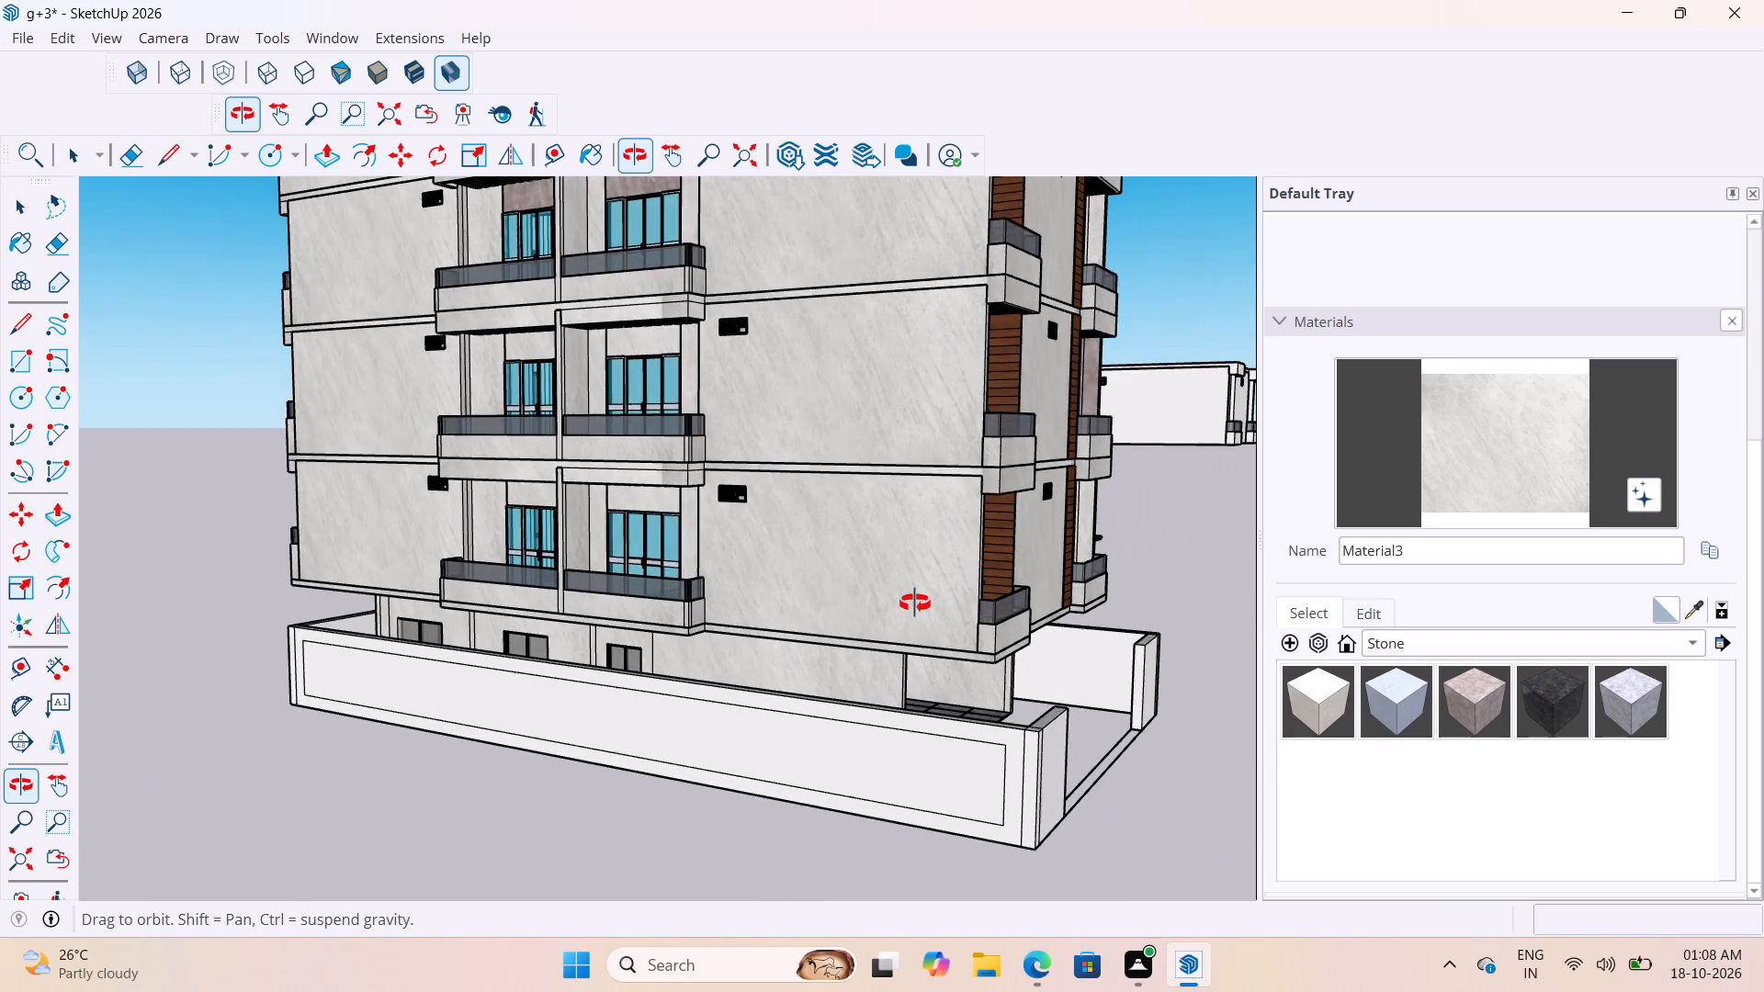
middle_click_drag(915, 603, 390, 646)
scroll(647, 504, "down", 5)
scroll(931, 578, "up", 4)
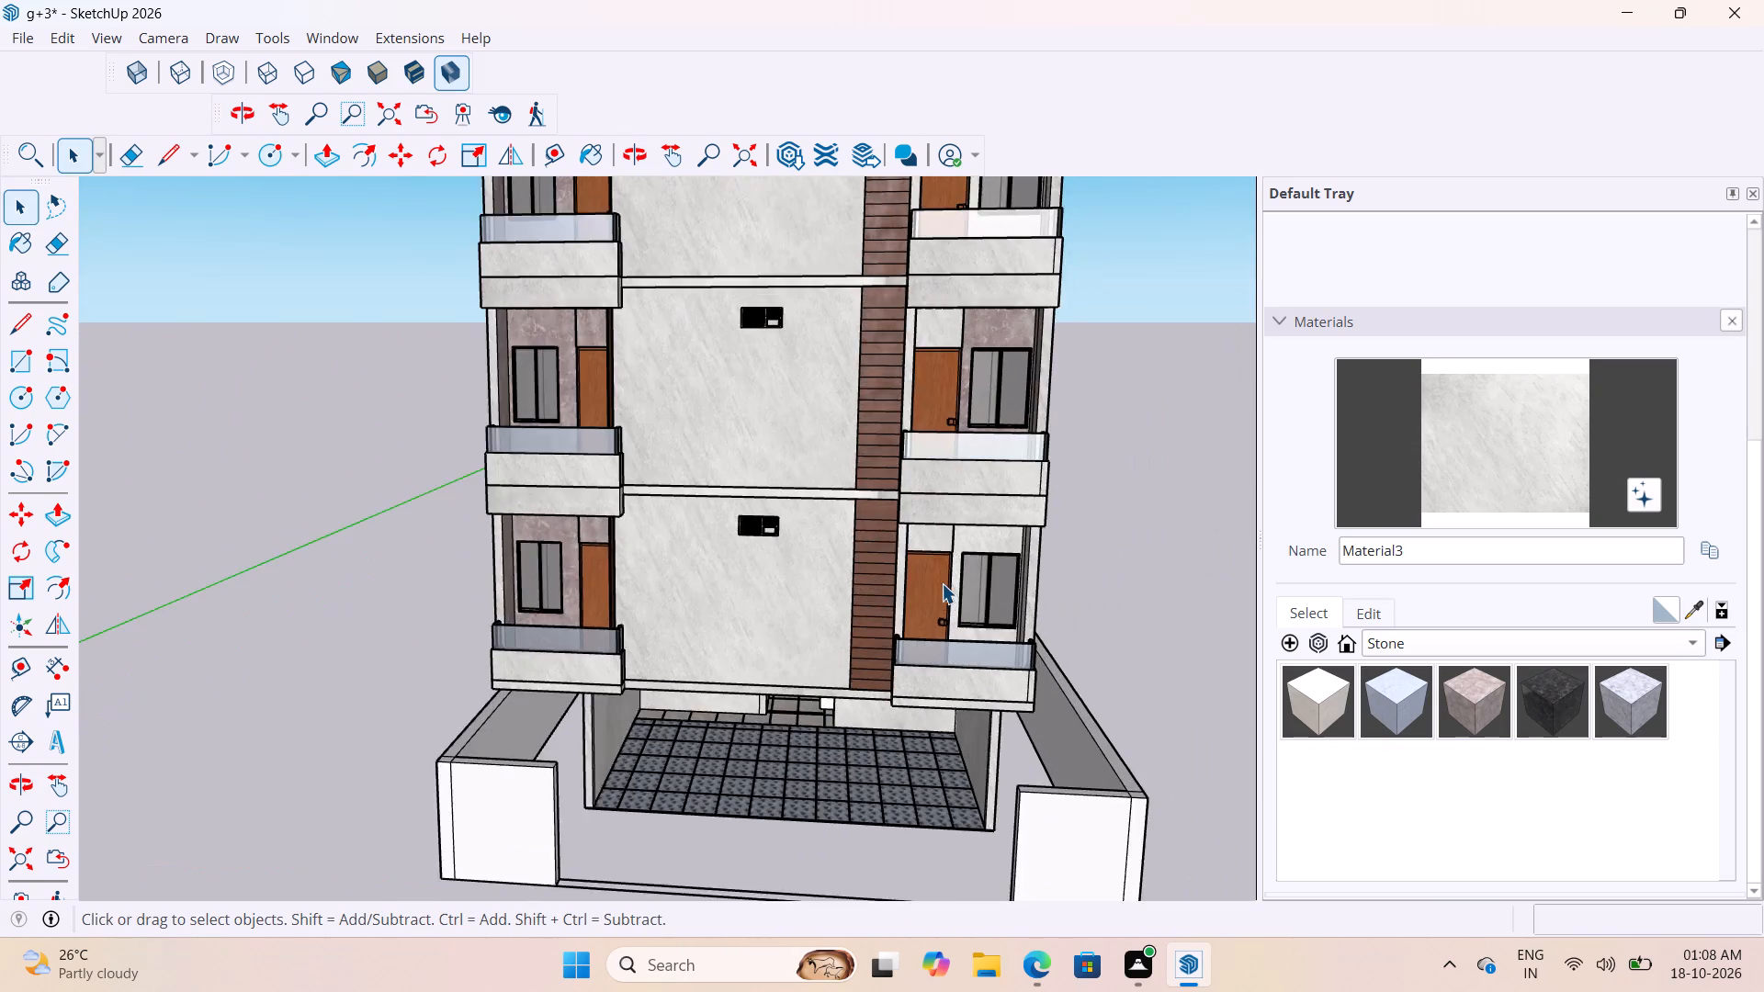
scroll(942, 583, "up", 6)
scroll(961, 563, "down", 10)
scroll(771, 592, "up", 3)
scroll(677, 659, "down", 9)
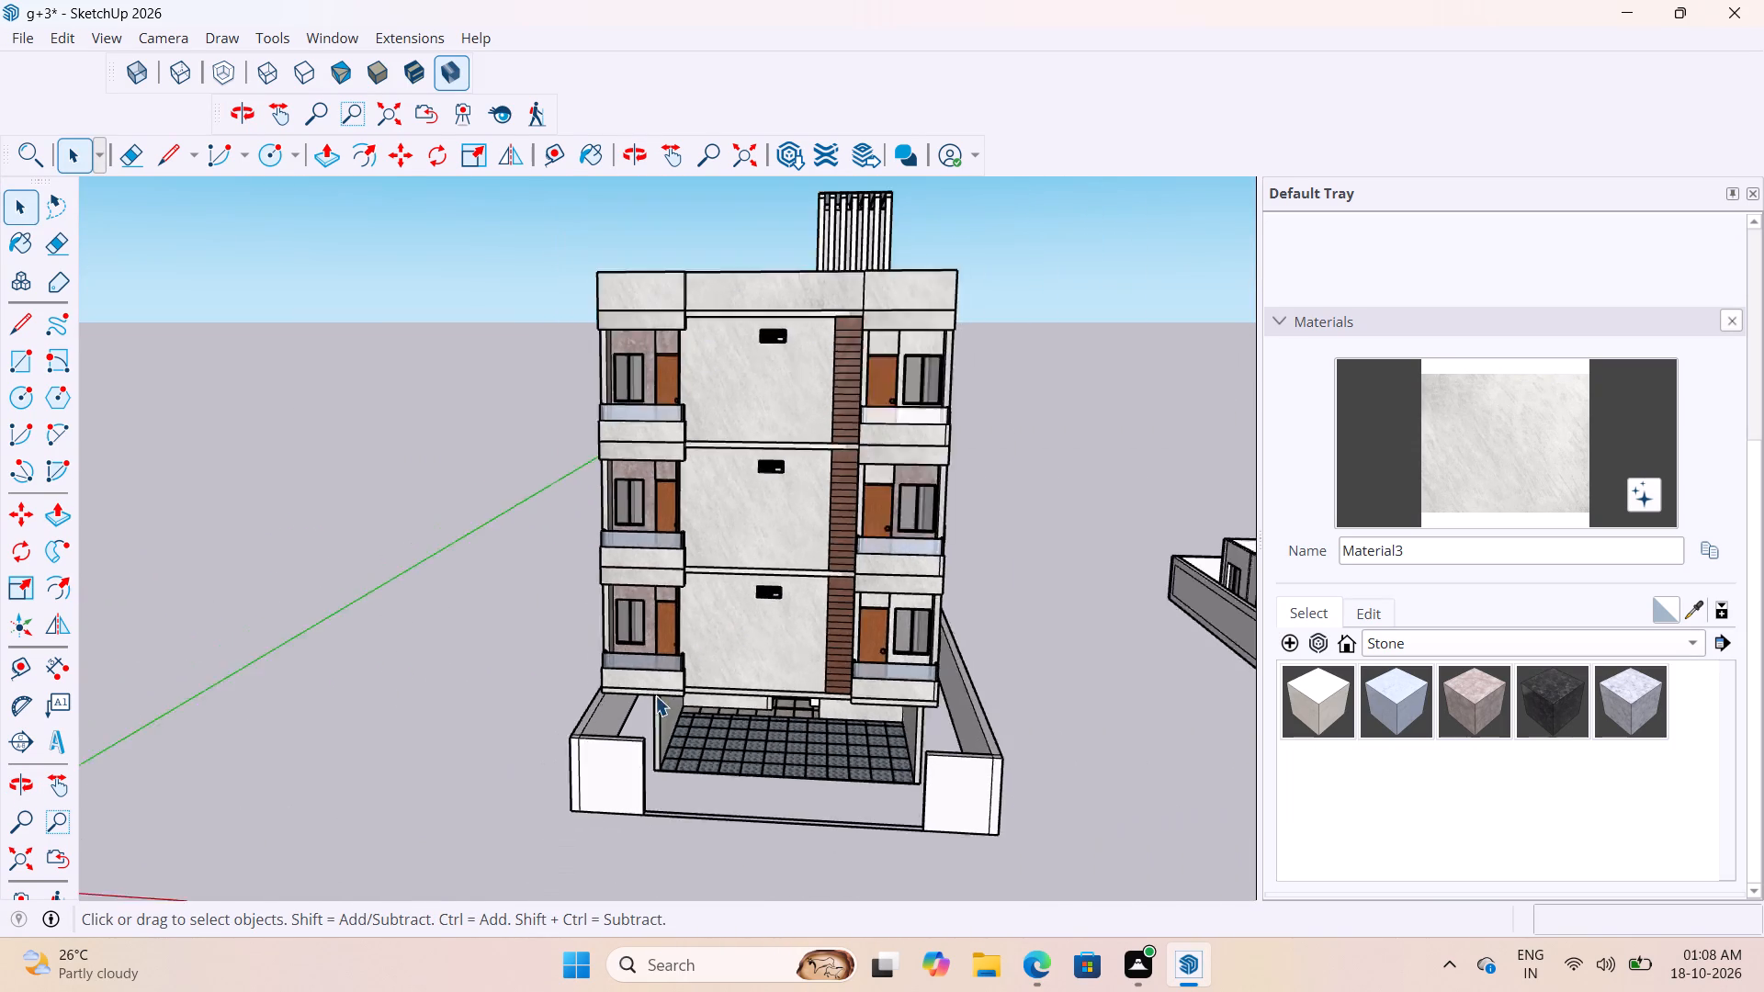
scroll(655, 695, "down", 1)
Paint the top floor's recessed window wall in the corner balcony beside the wood cladding with Marble_06_1K.
scroll(885, 494, "up", 16)
middle_click_drag(734, 404, 705, 352)
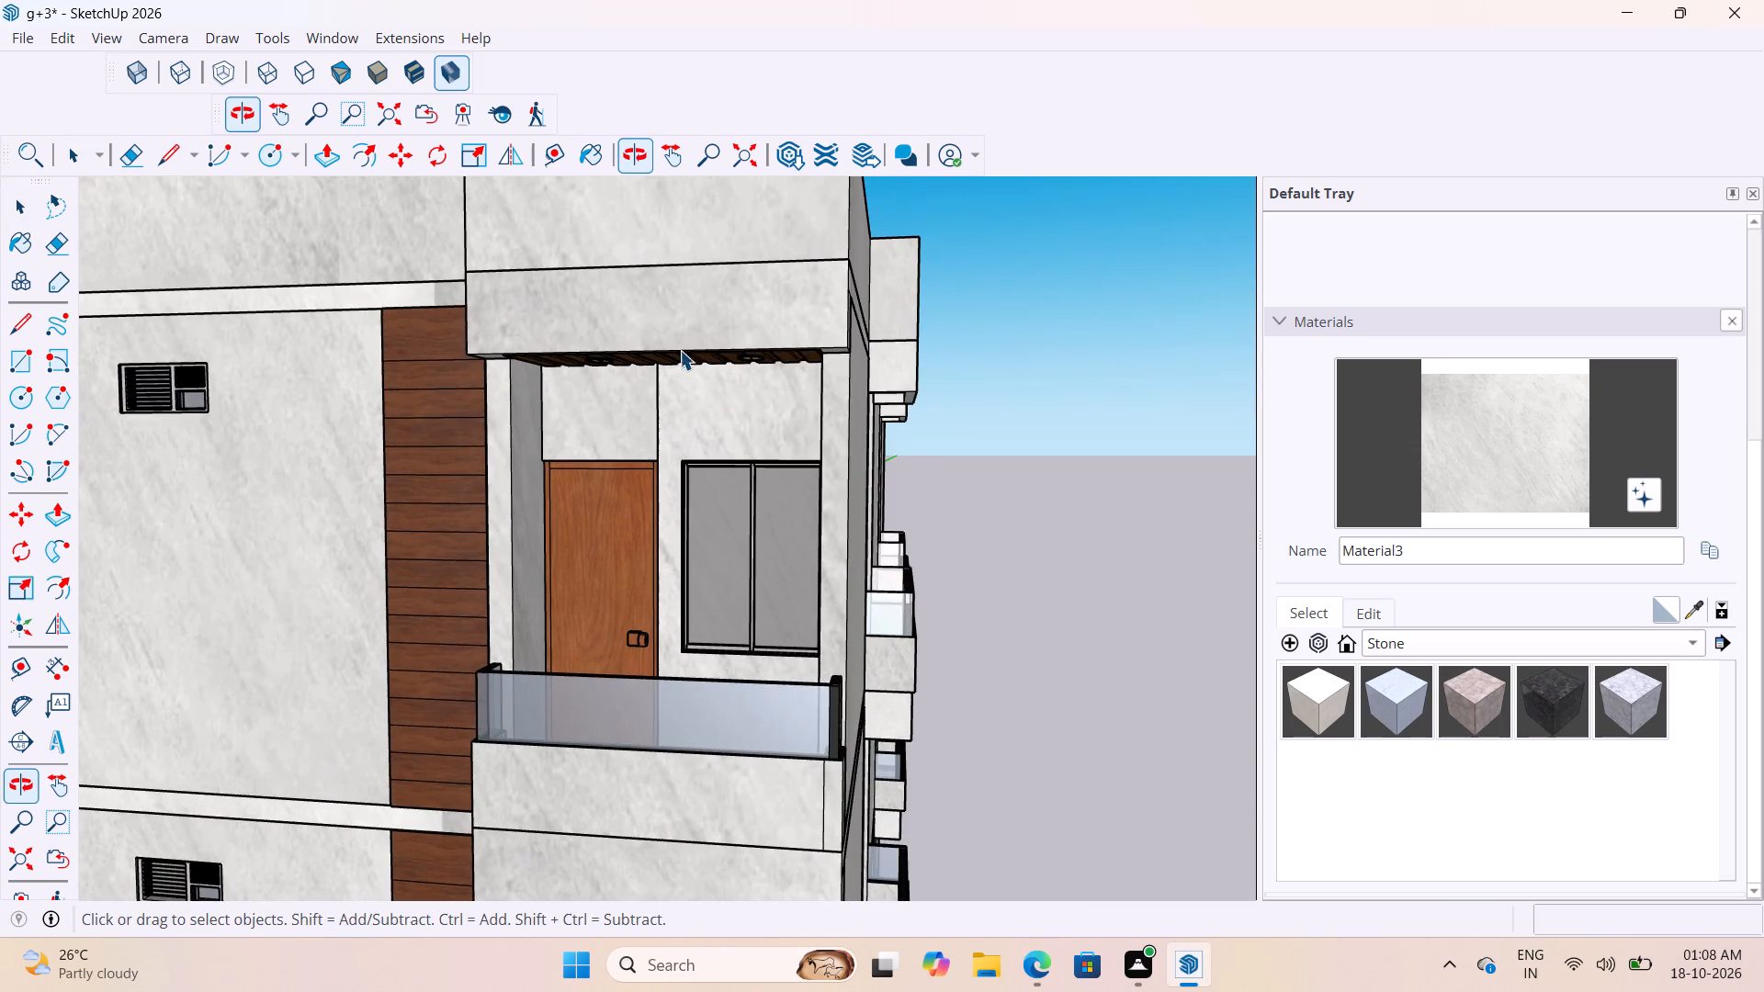
double_click(657, 415)
left_click(664, 414)
double_click(712, 424)
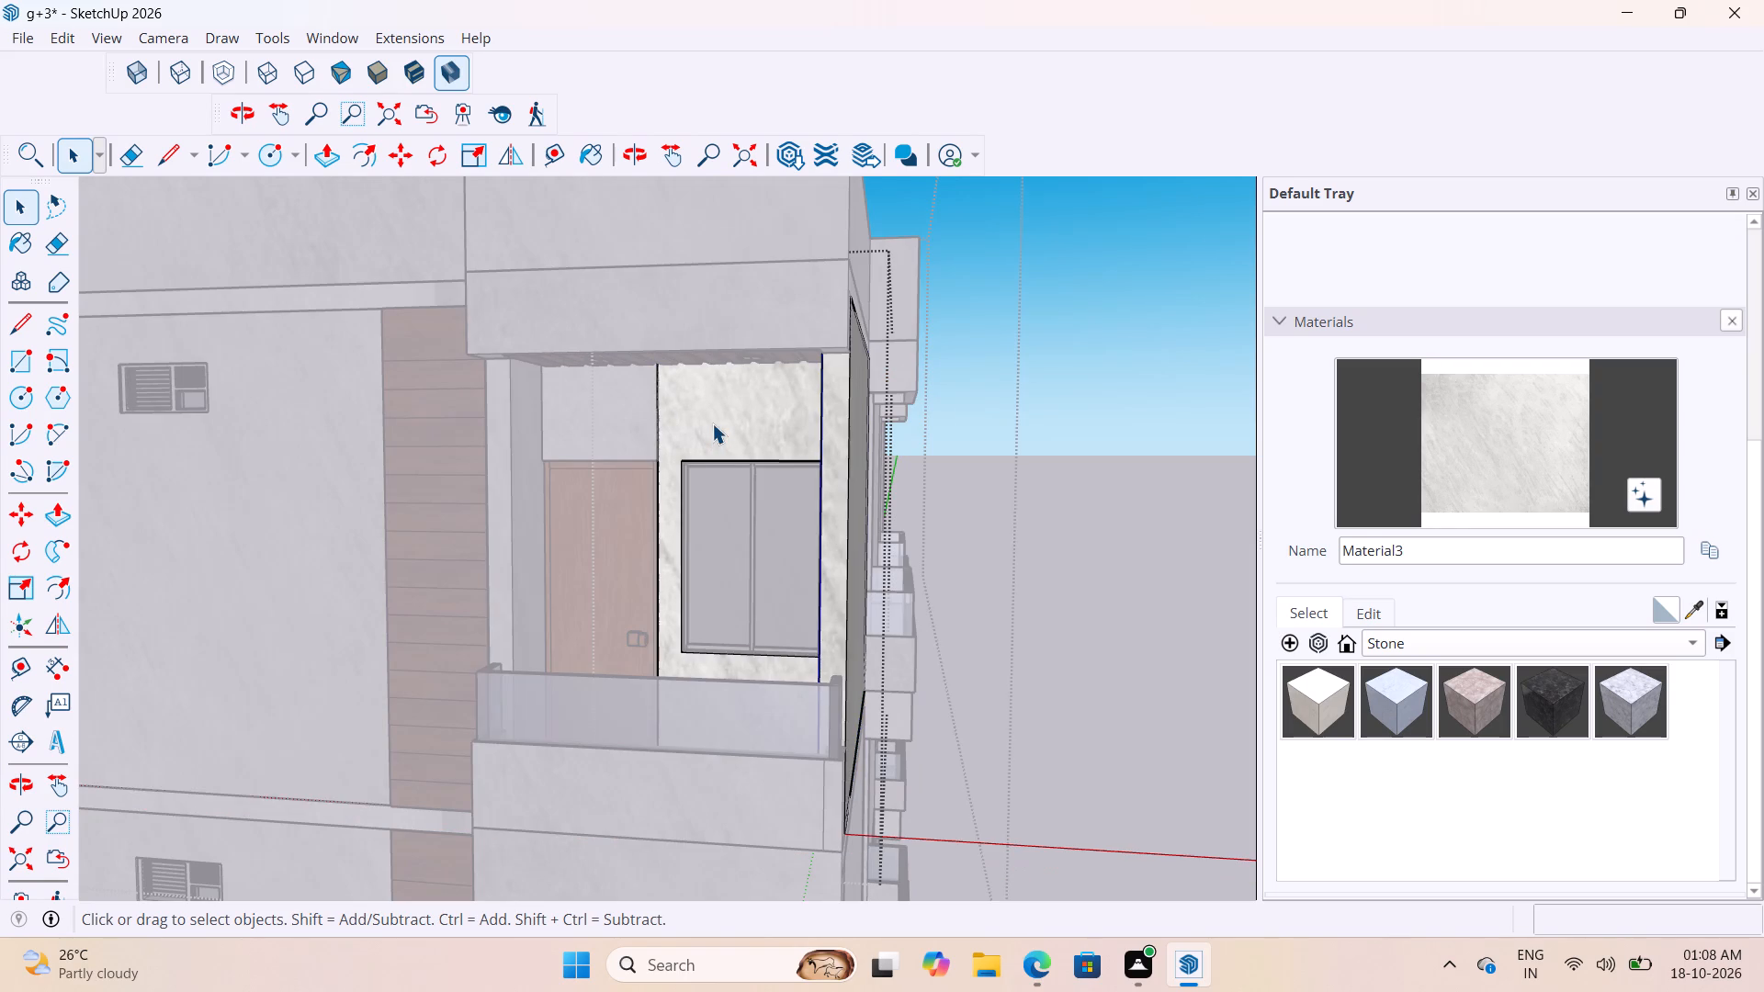
left_click(712, 423)
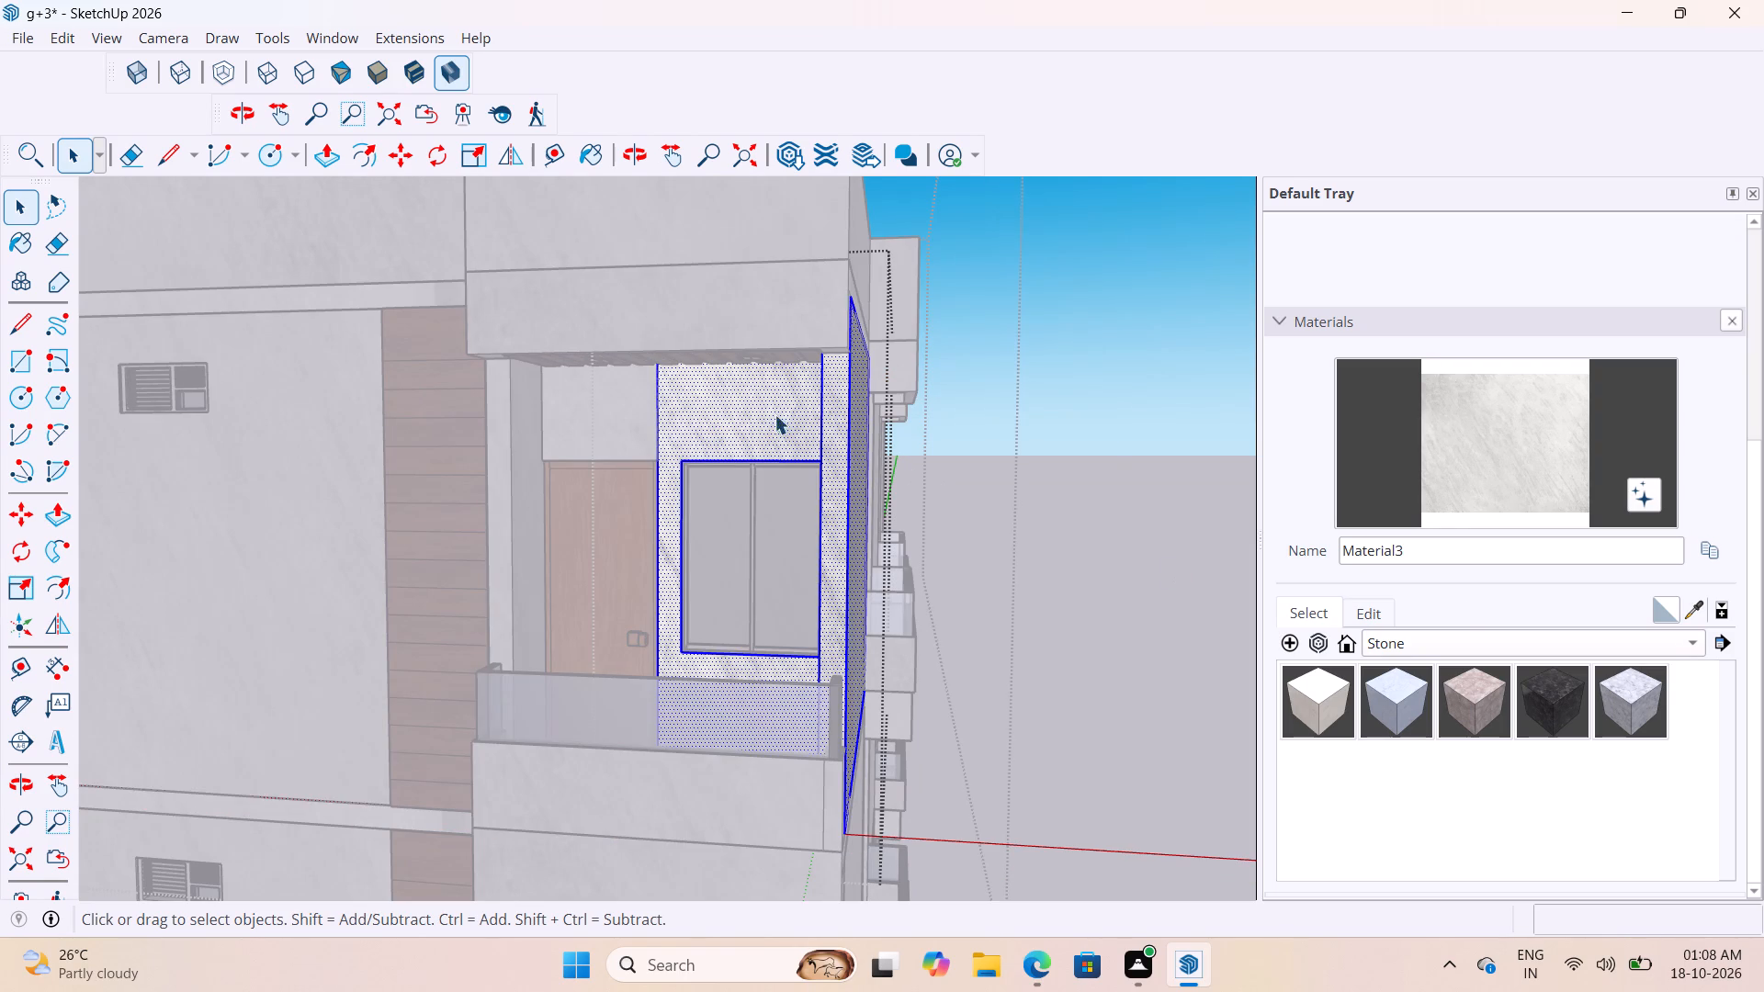
left_click(775, 412)
left_click(1460, 700)
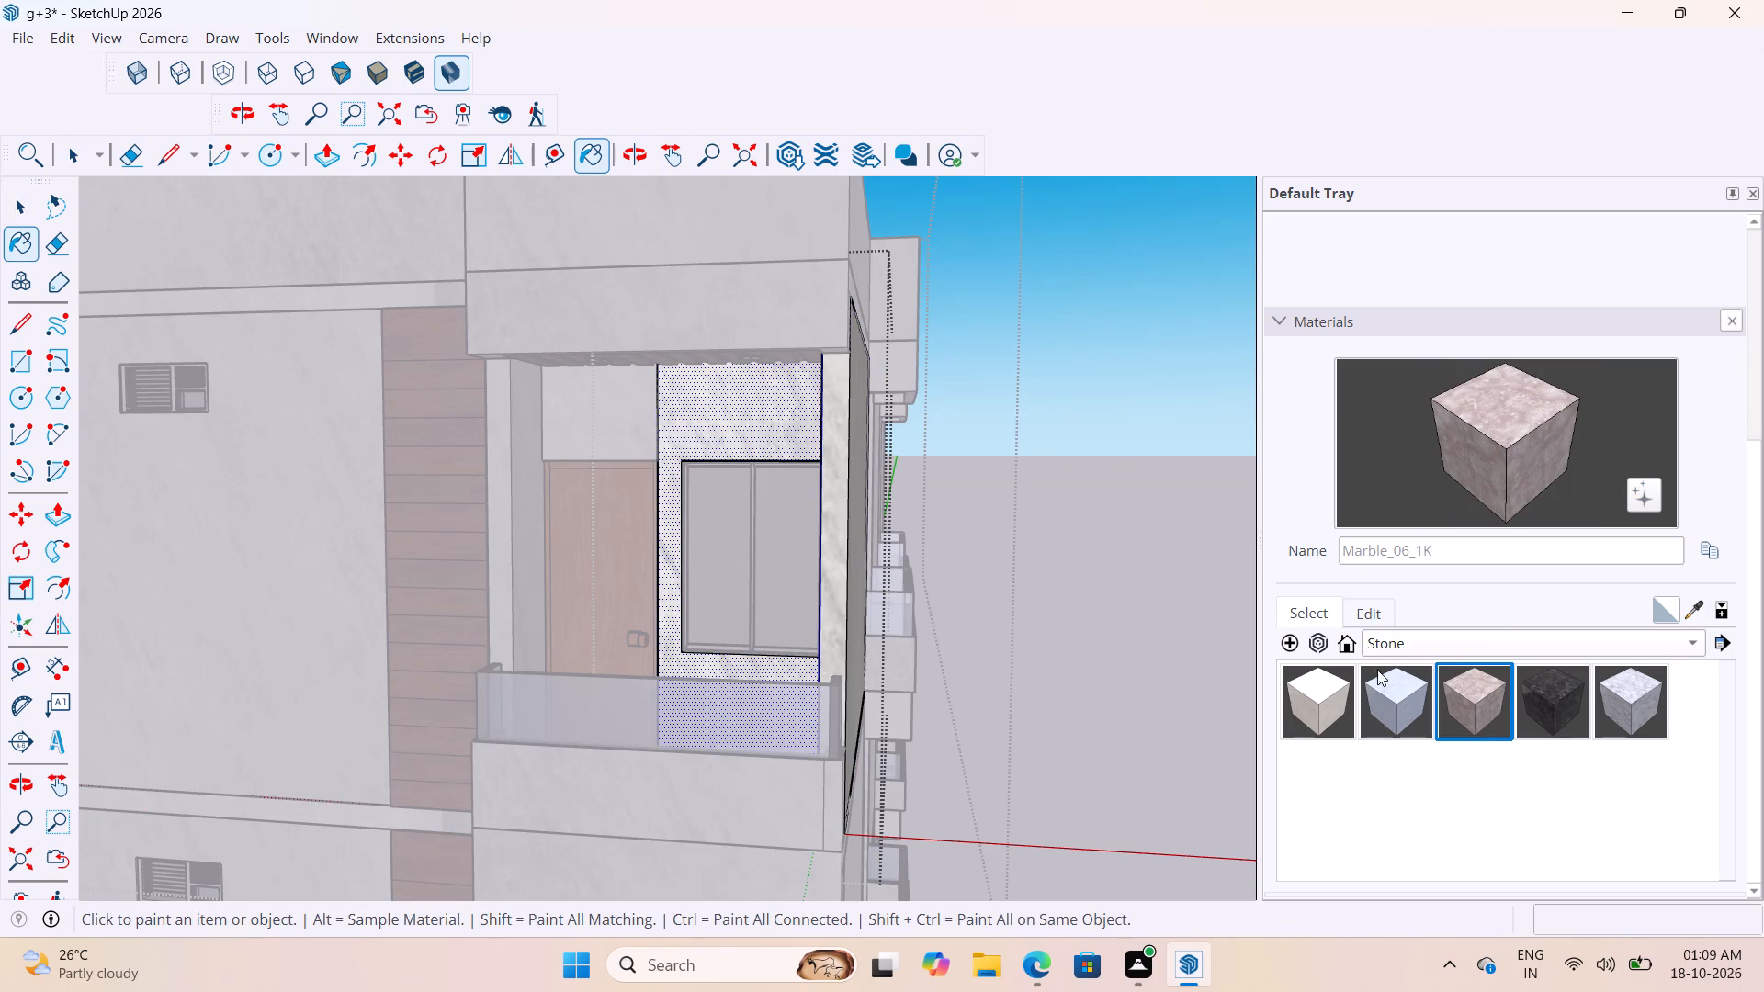
scroll(802, 413, "up", 3)
left_click(797, 411)
Paint the inner return face beside the top balcony's window with Marble_06_1K, and leave the nested wall group.
scroll(799, 416, "up", 4)
middle_click_drag(818, 409, 1032, 434)
scroll(841, 425, "up", 2)
left_click(841, 424)
left_click(799, 408)
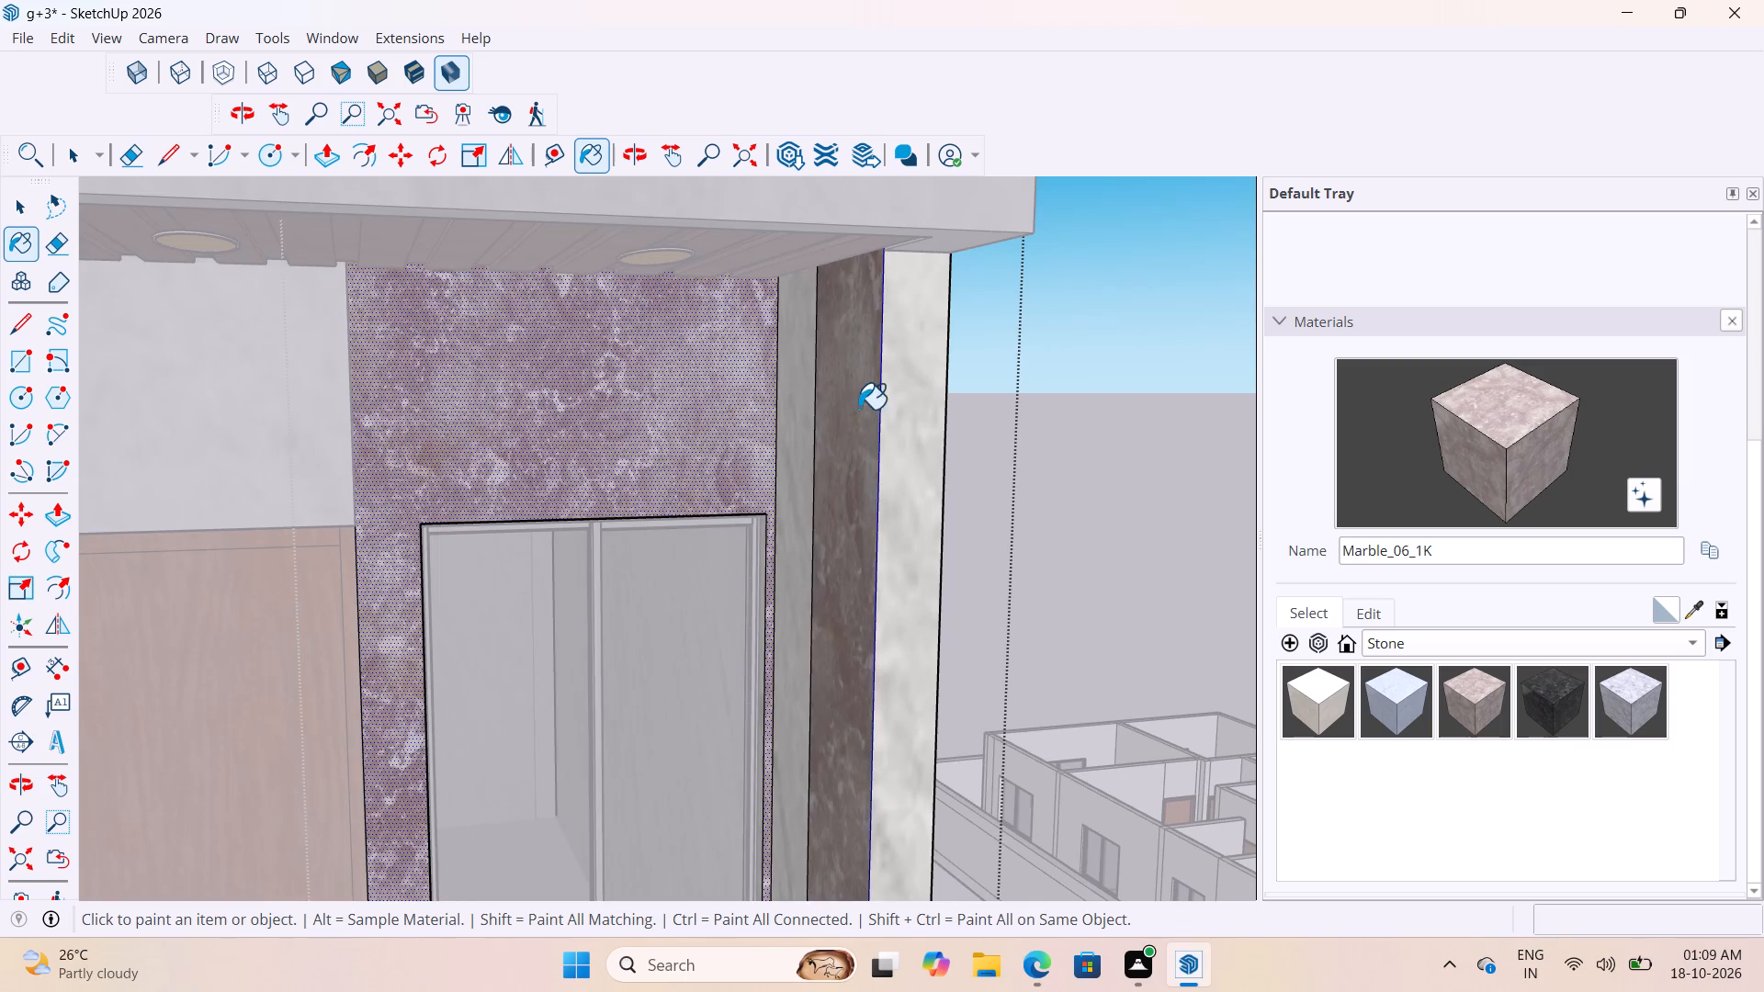
scroll(858, 409, "down", 4)
middle_click_drag(525, 426, 239, 480)
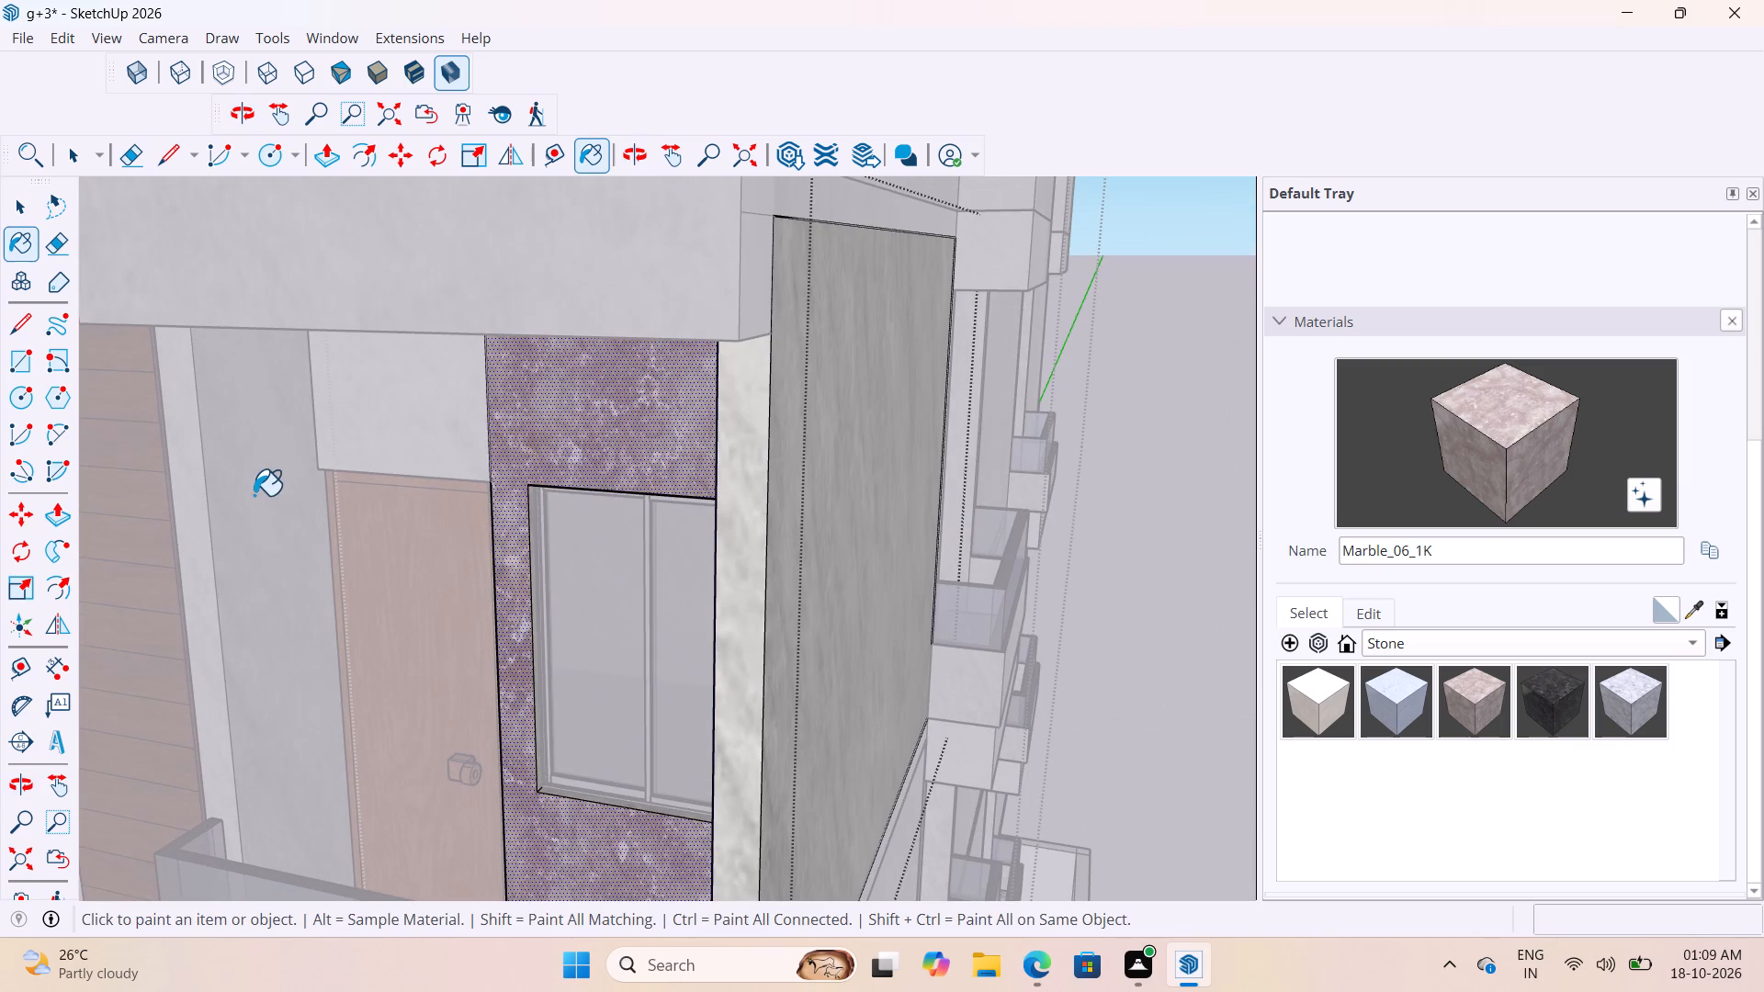
left_click(254, 495)
key("space")
key("space")
double_click(1207, 630)
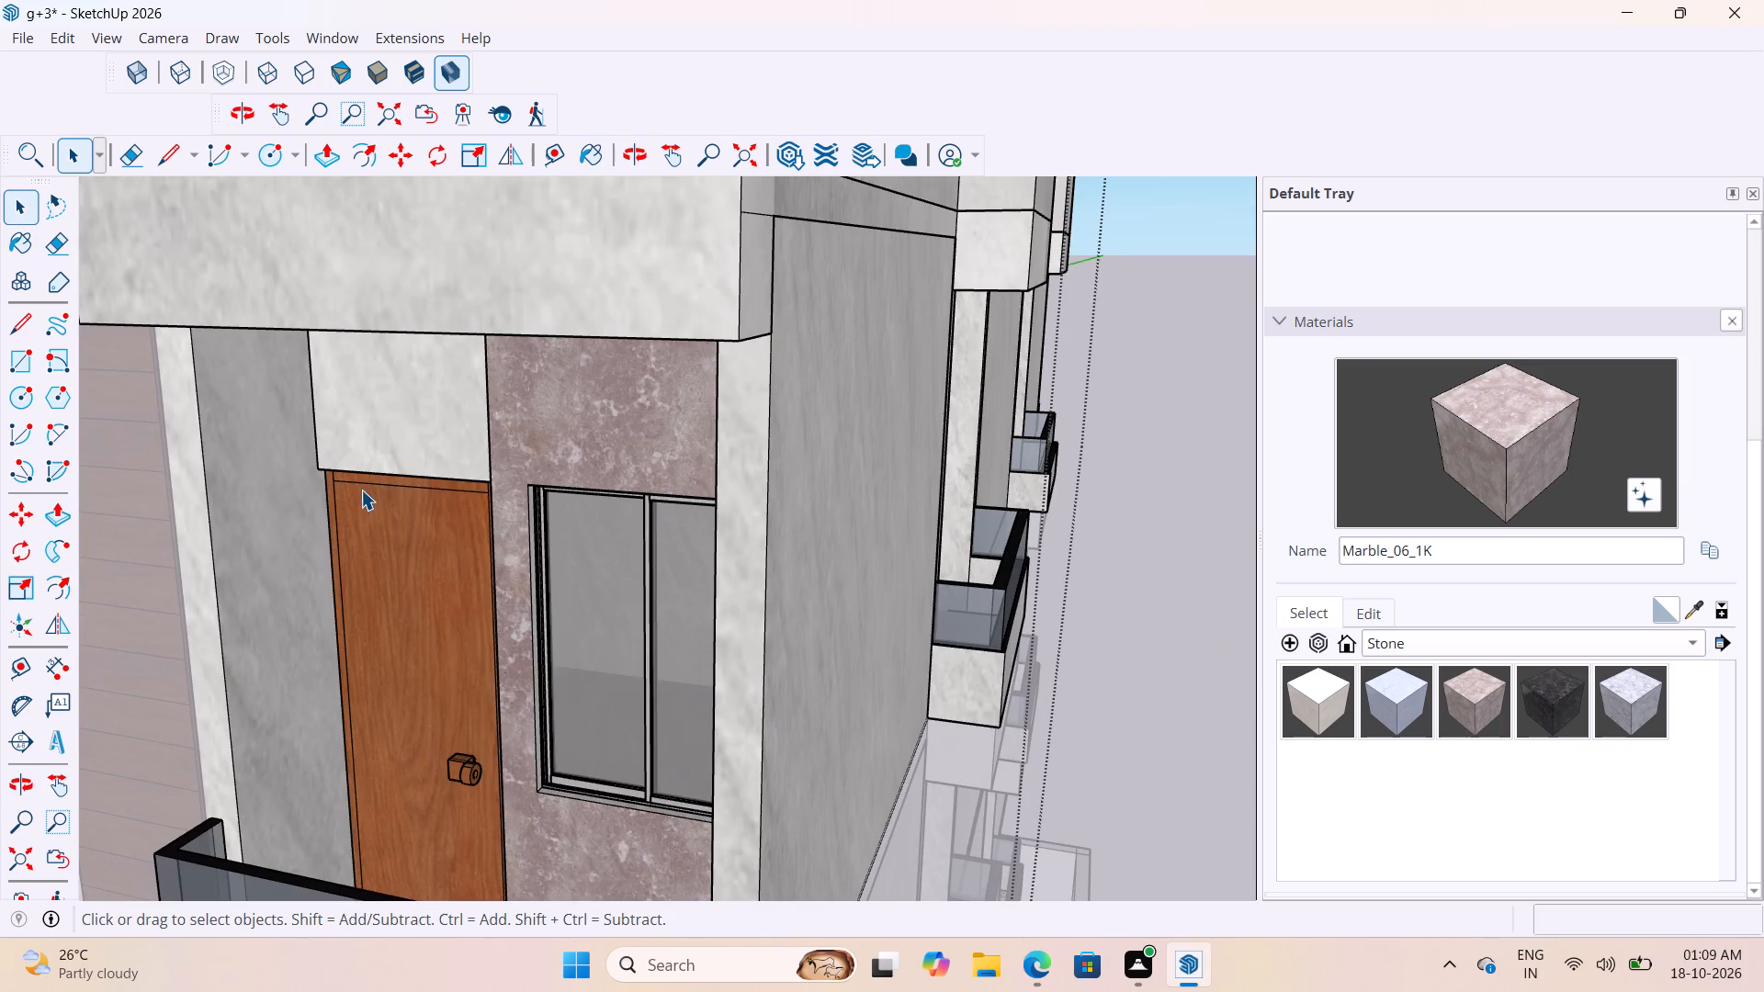
Paint the wall piece above the door of the same top-floor balcony with Marble_06_1K.
scroll(361, 485, "up", 2)
scroll(854, 459, "down", 5)
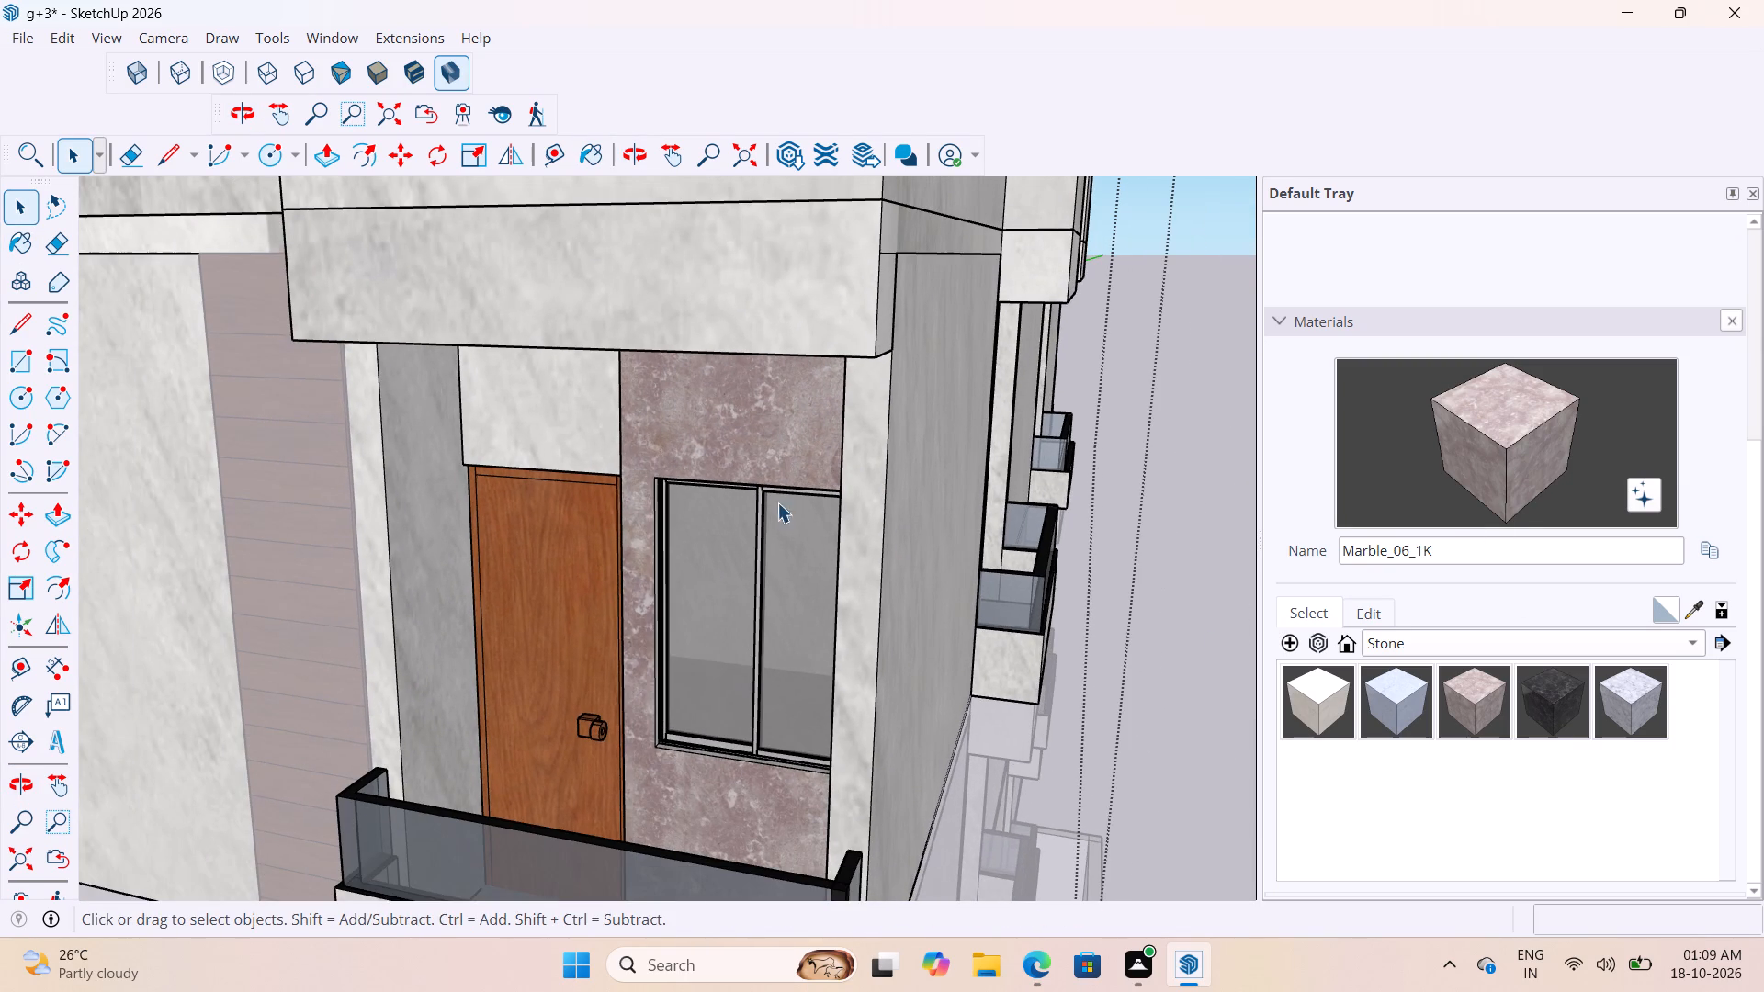
double_click(594, 447)
left_click(1439, 428)
left_click(577, 421)
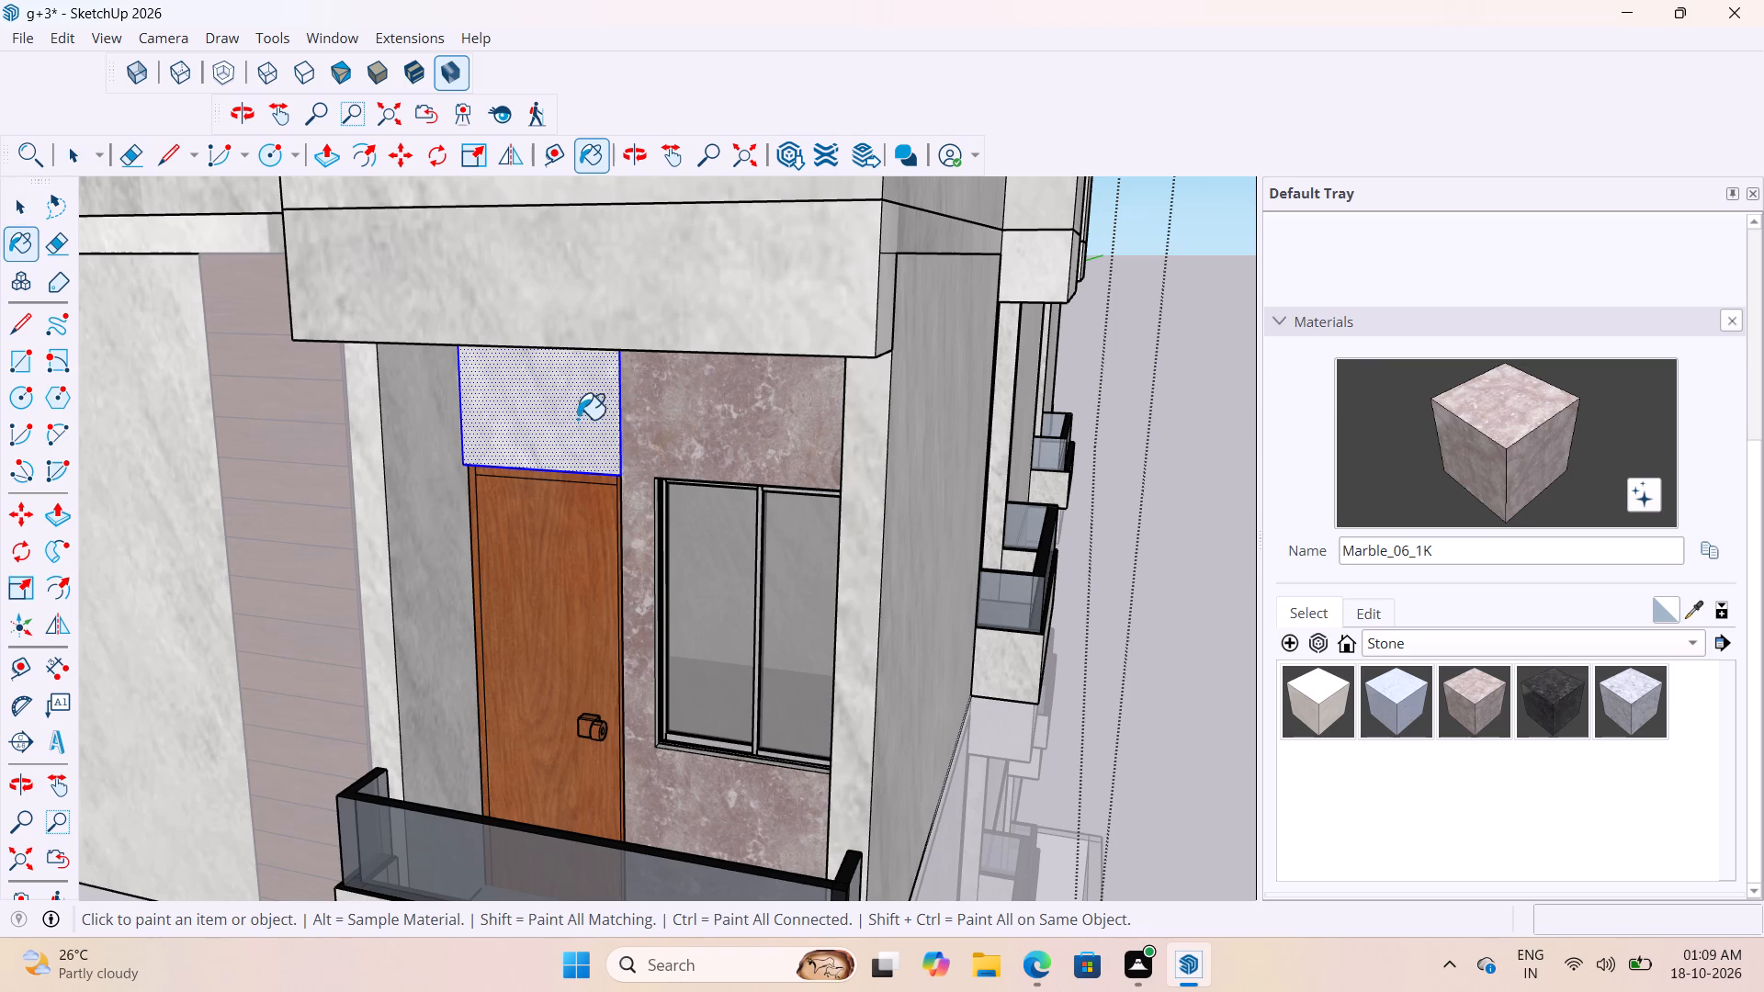
scroll(440, 439, "up", 3)
Paint the inner side wall beside the top balcony's door with Marble_06_1K, and leave the open groups.
key("space")
left_click(439, 443)
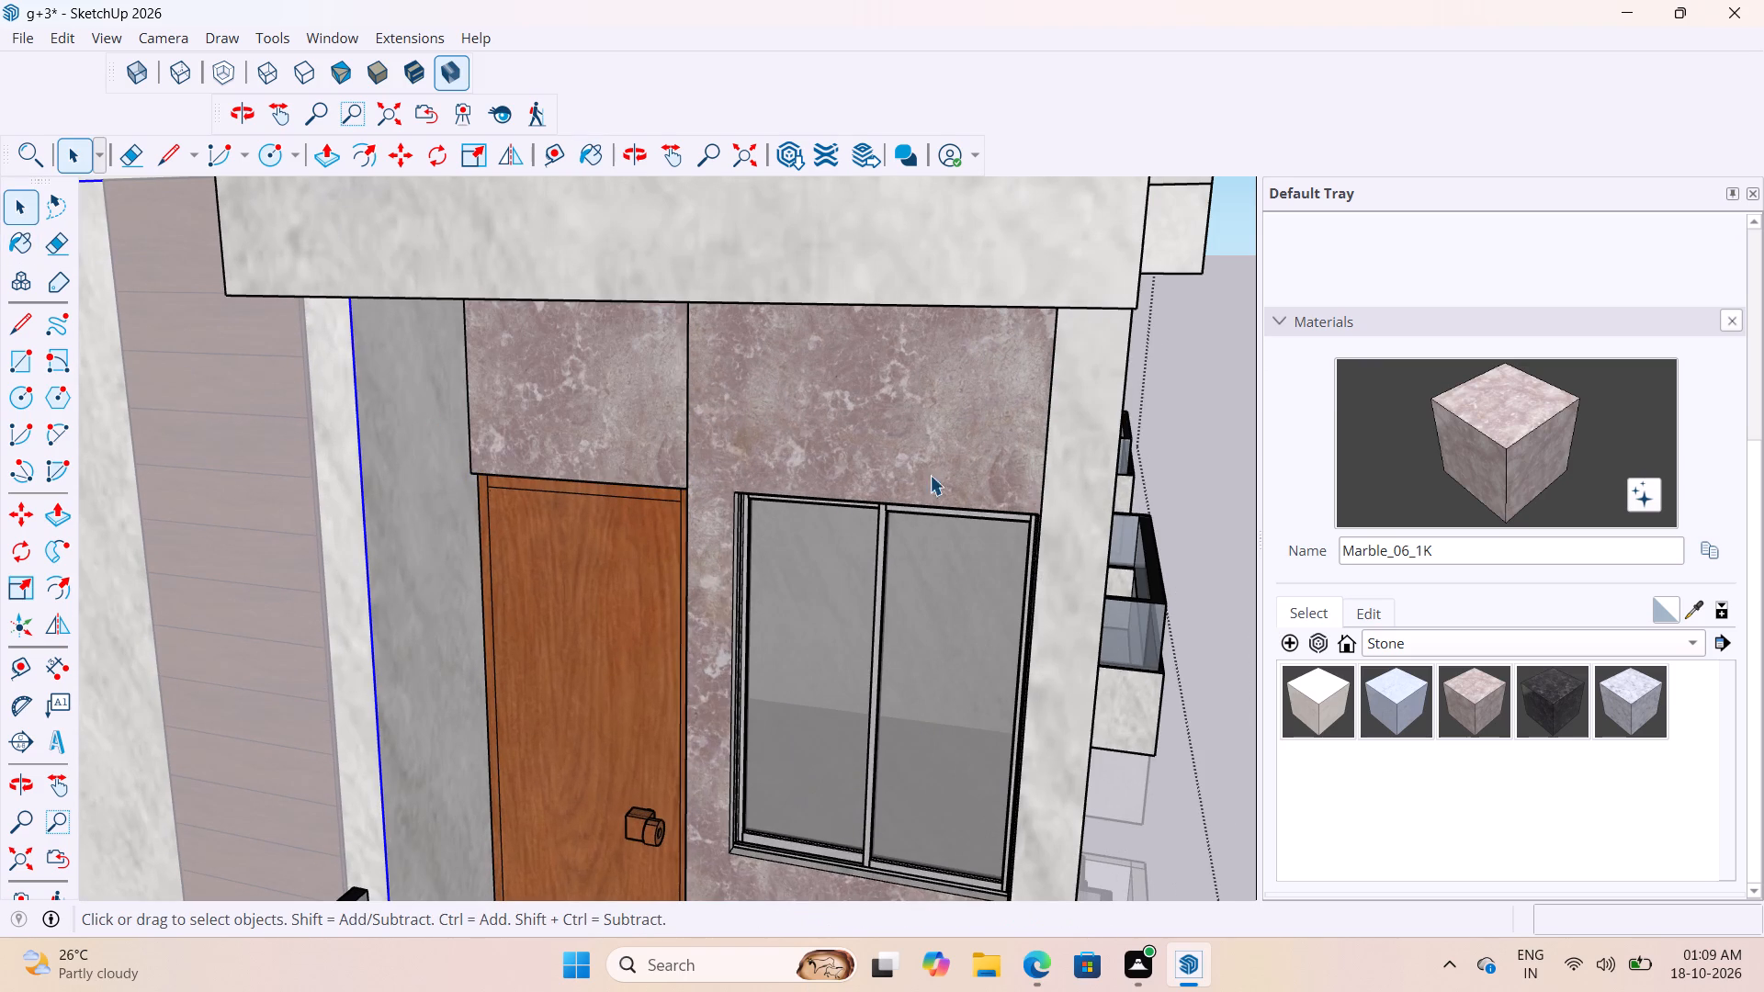
left_click(1537, 462)
left_click(425, 457)
scroll(565, 480, "down", 9)
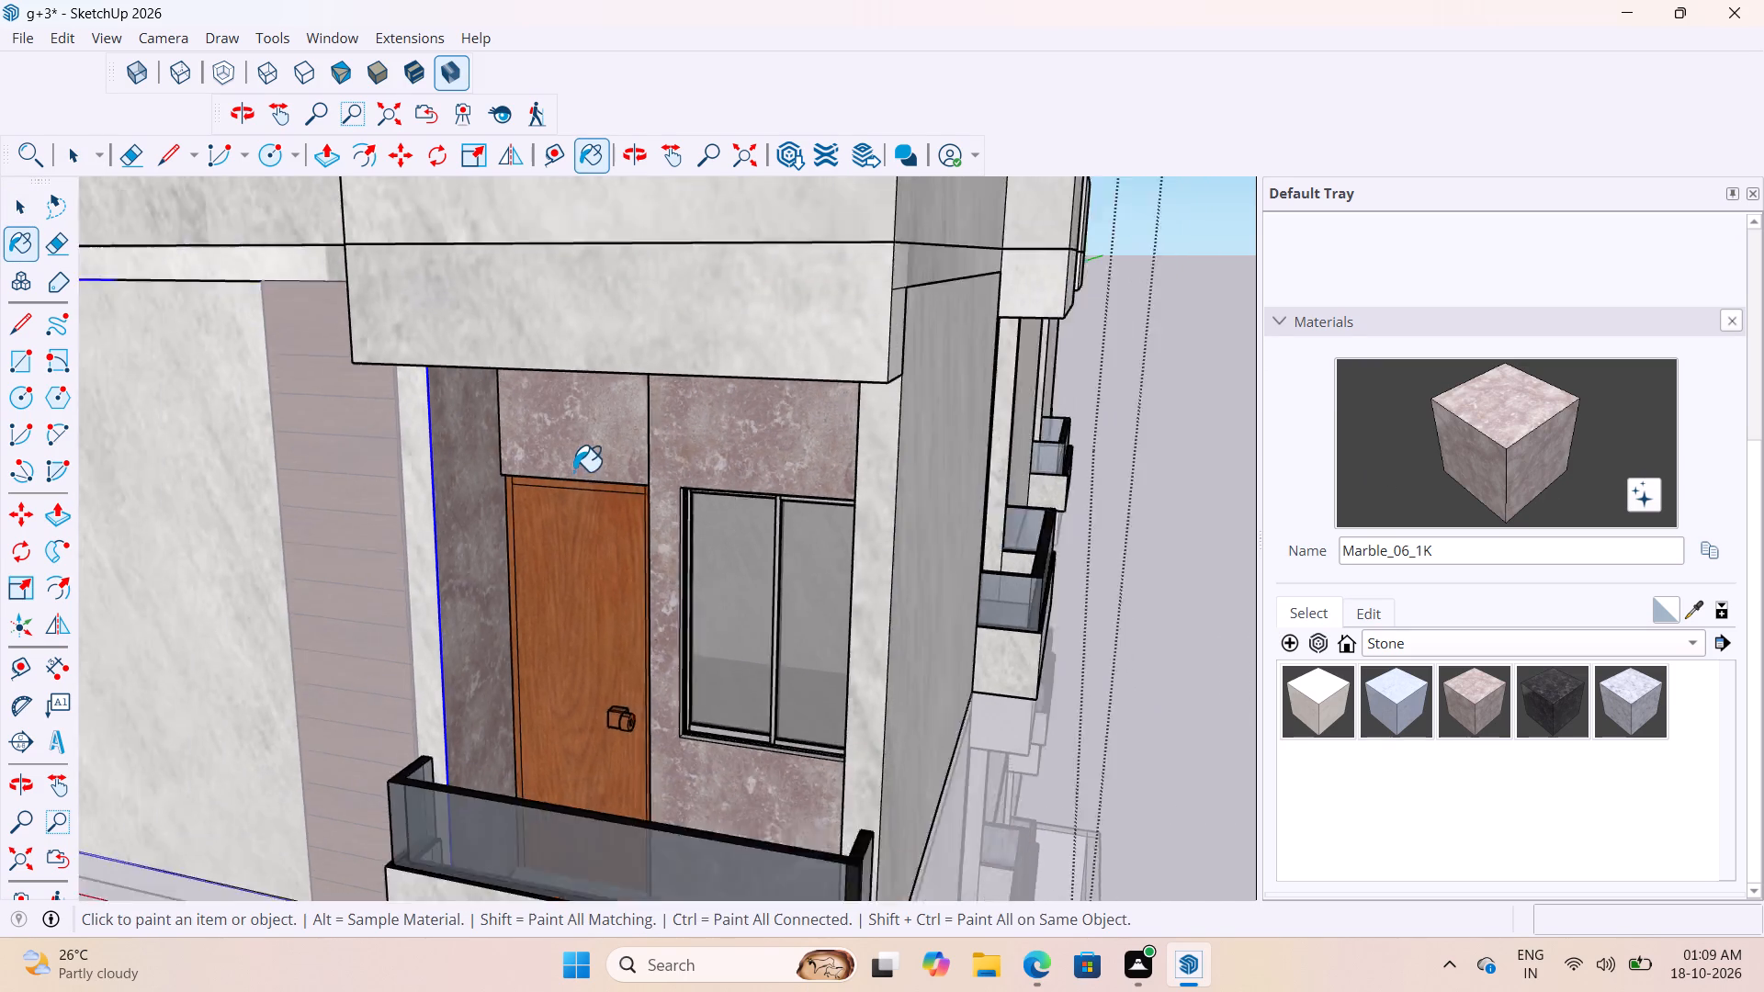
scroll(573, 471, "down", 8)
middle_click_drag(592, 548, 624, 530)
key("space")
double_click(1156, 504)
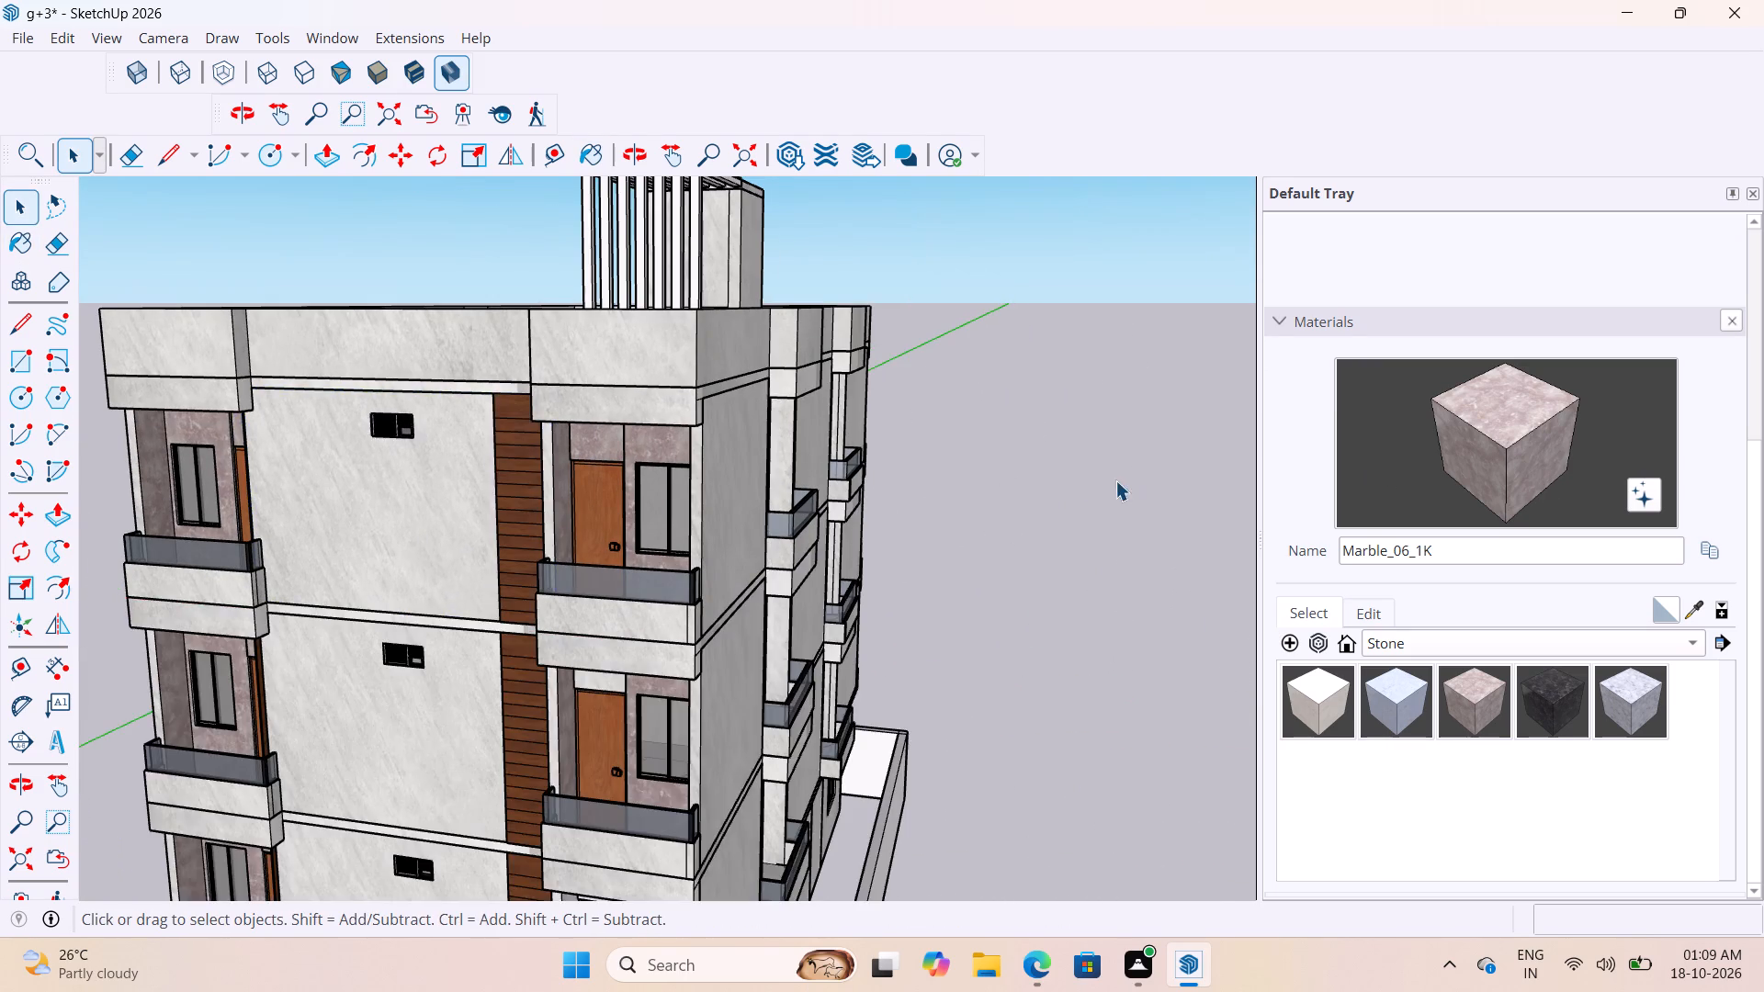
Paint the wall piece above the door of the middle floor's balcony beside the wood cladding with Marble_06_1K, and leave the group.
scroll(1115, 480, "down", 5)
scroll(725, 652, "up", 3)
scroll(904, 568, "up", 3)
scroll(931, 396, "up", 4)
scroll(910, 353, "down", 5)
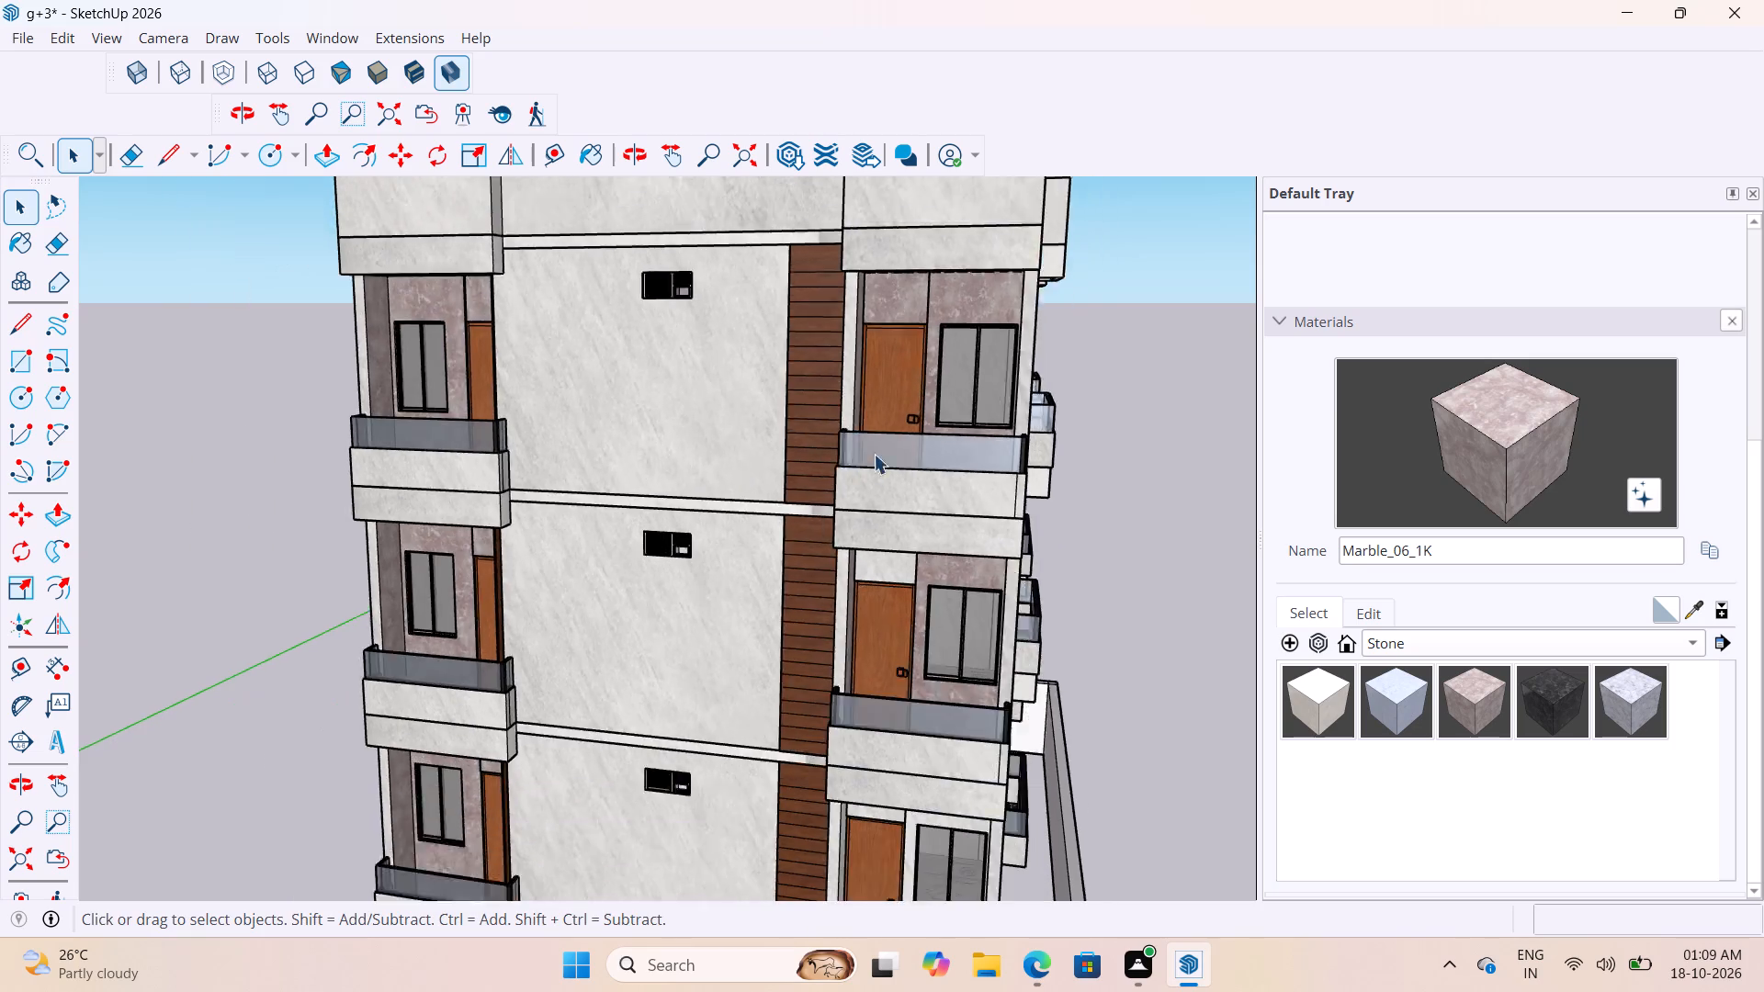
middle_click_drag(853, 470, 881, 426)
scroll(945, 517, "up", 7)
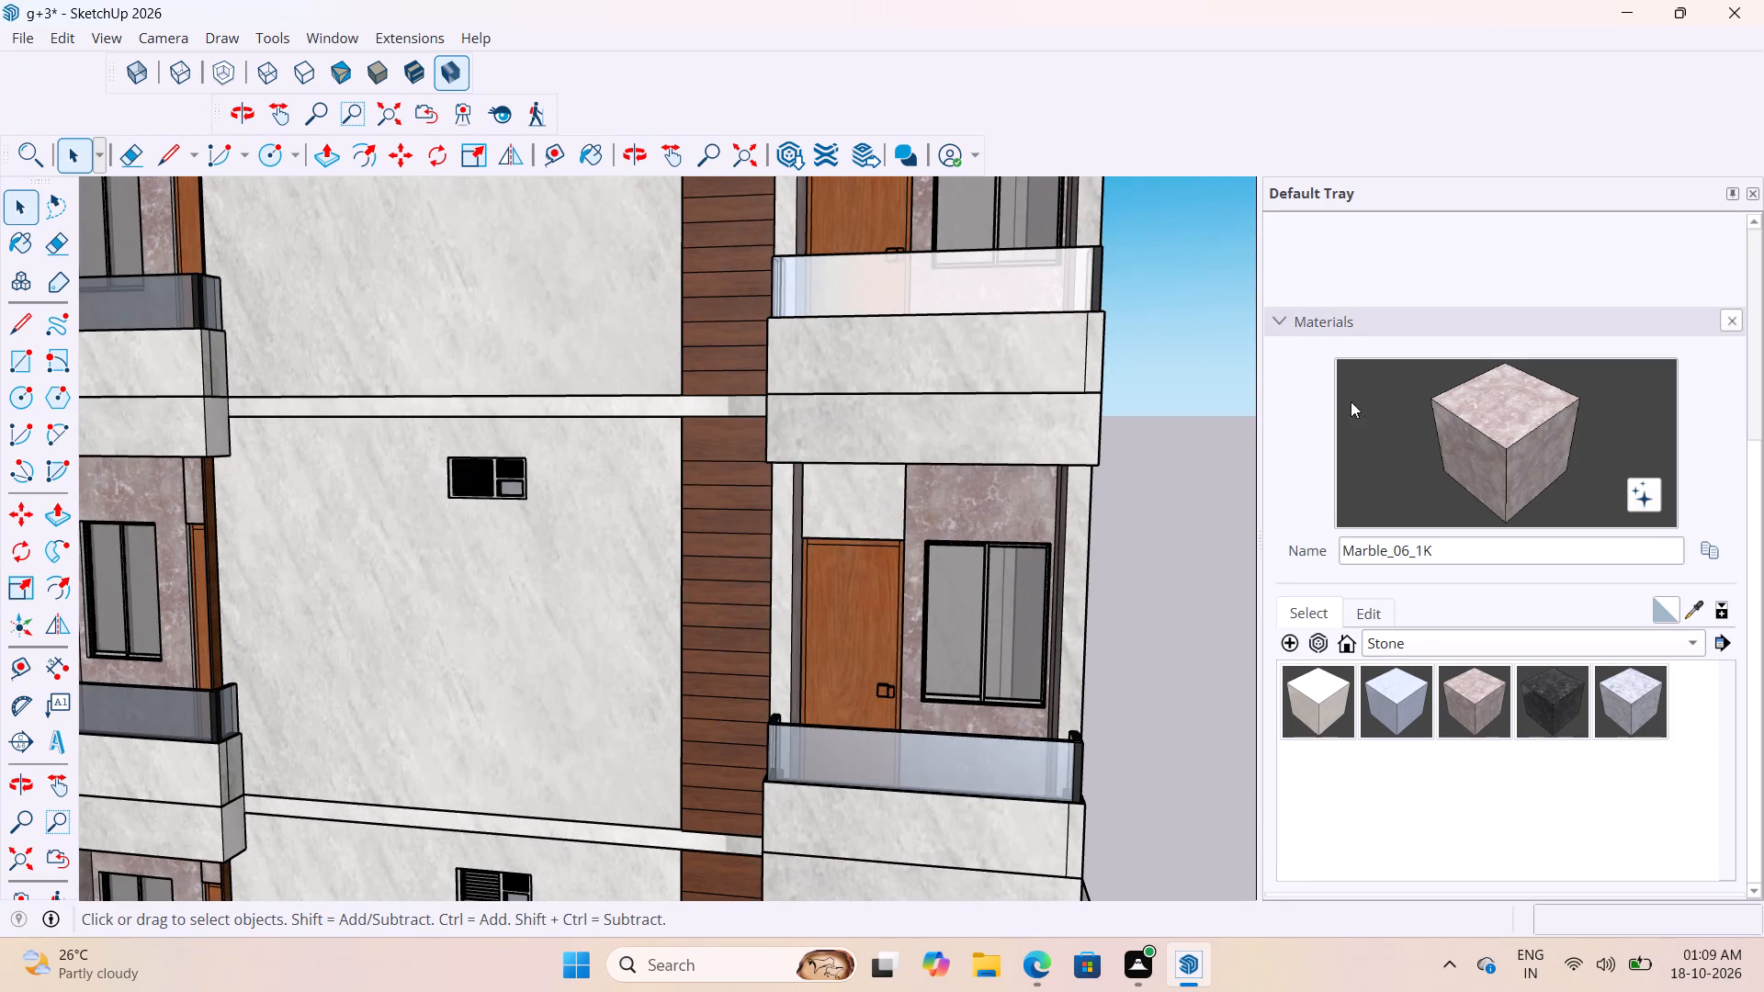
scroll(1141, 559, "down", 7)
scroll(959, 623, "up", 12)
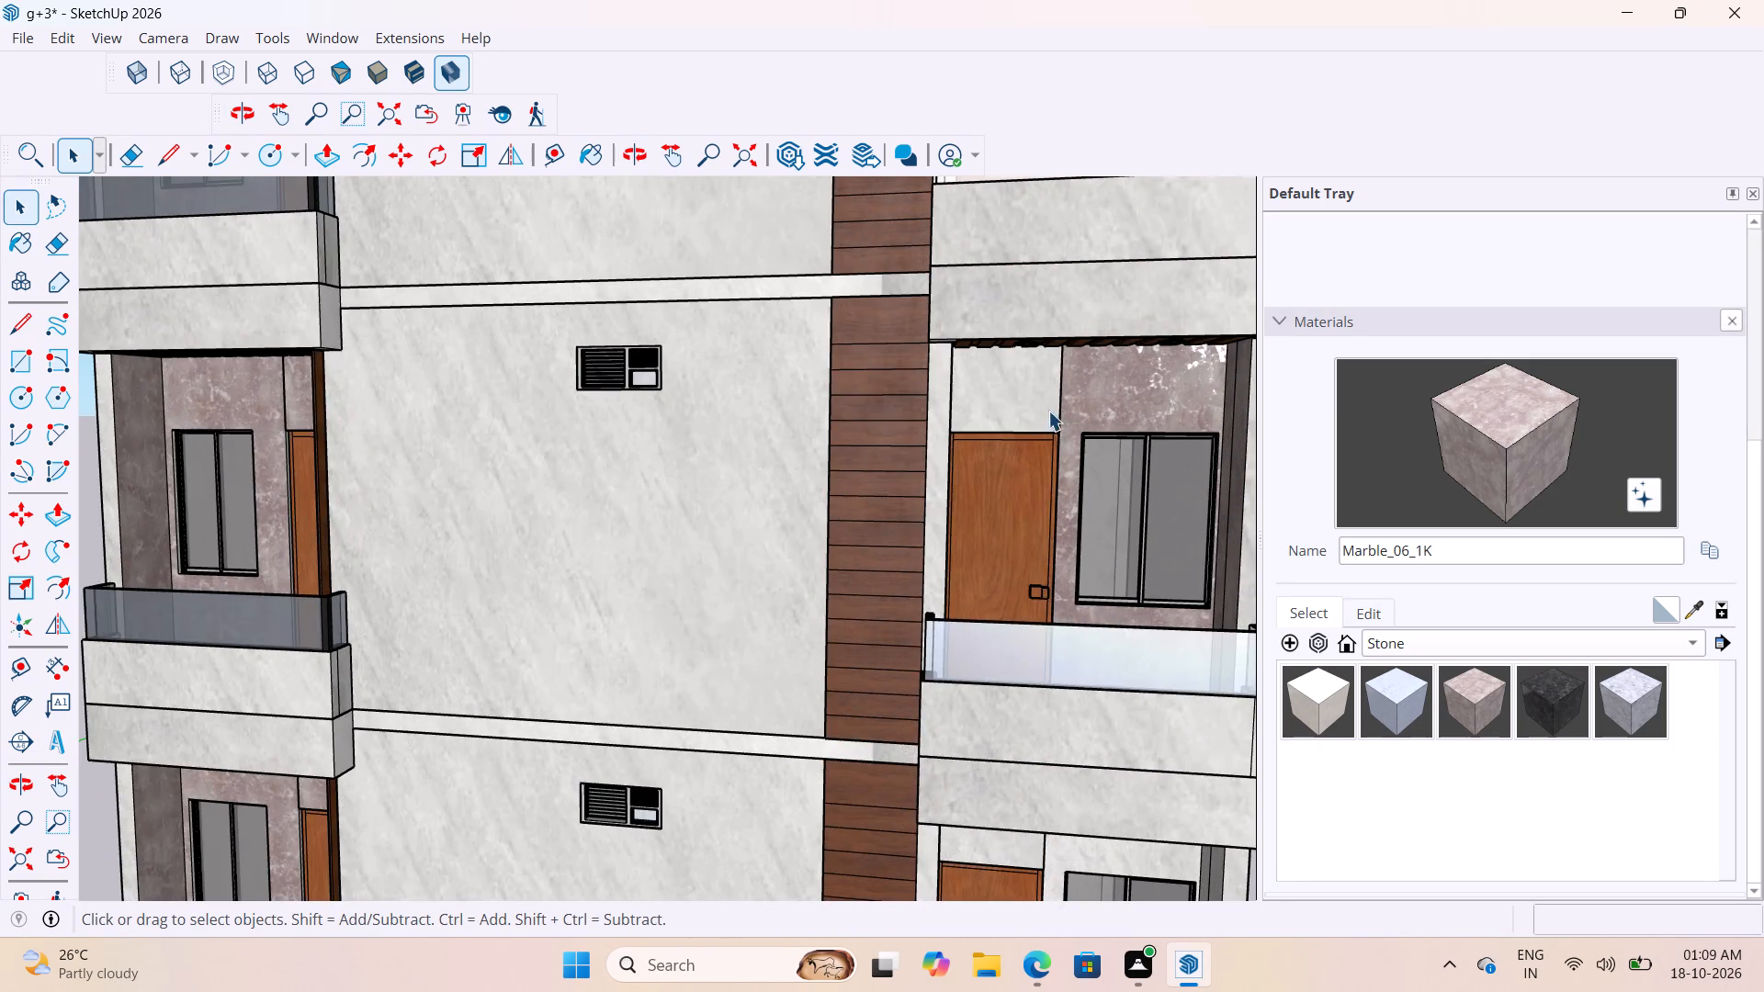
scroll(1048, 411, "up", 3)
middle_click_drag(1048, 409, 951, 420)
double_click(955, 378)
left_click(995, 366)
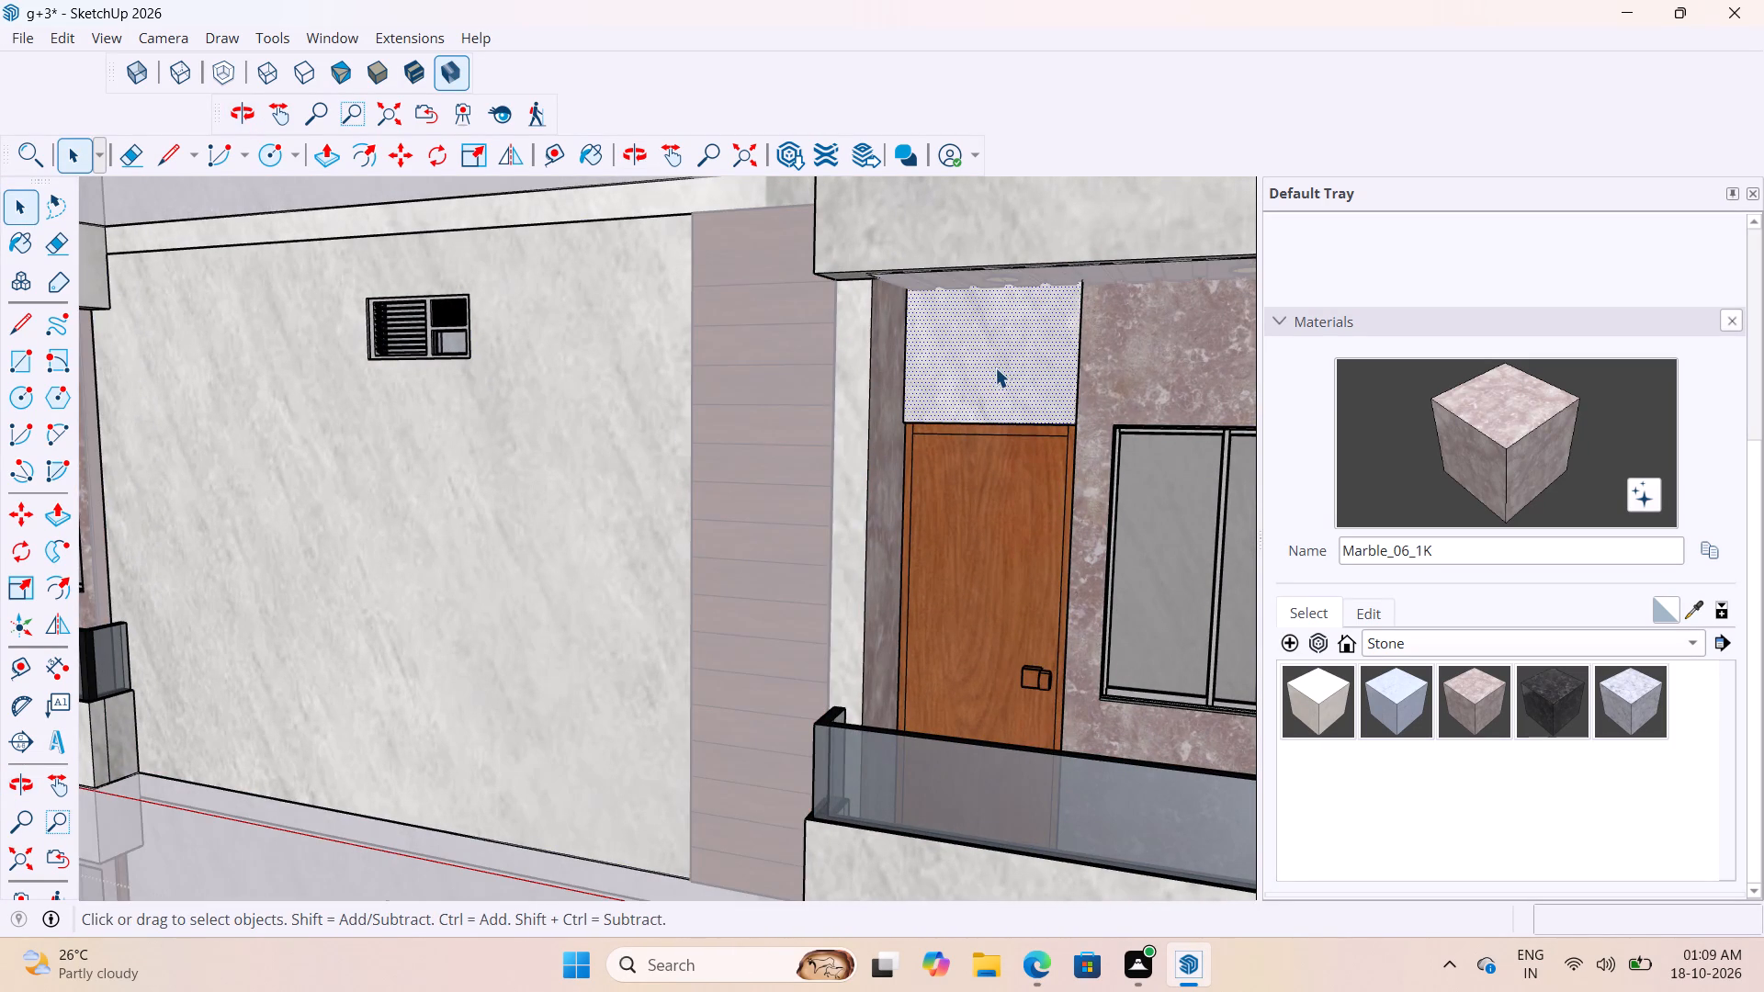
left_click(1472, 388)
left_click(968, 389)
middle_click_drag(904, 423, 775, 443)
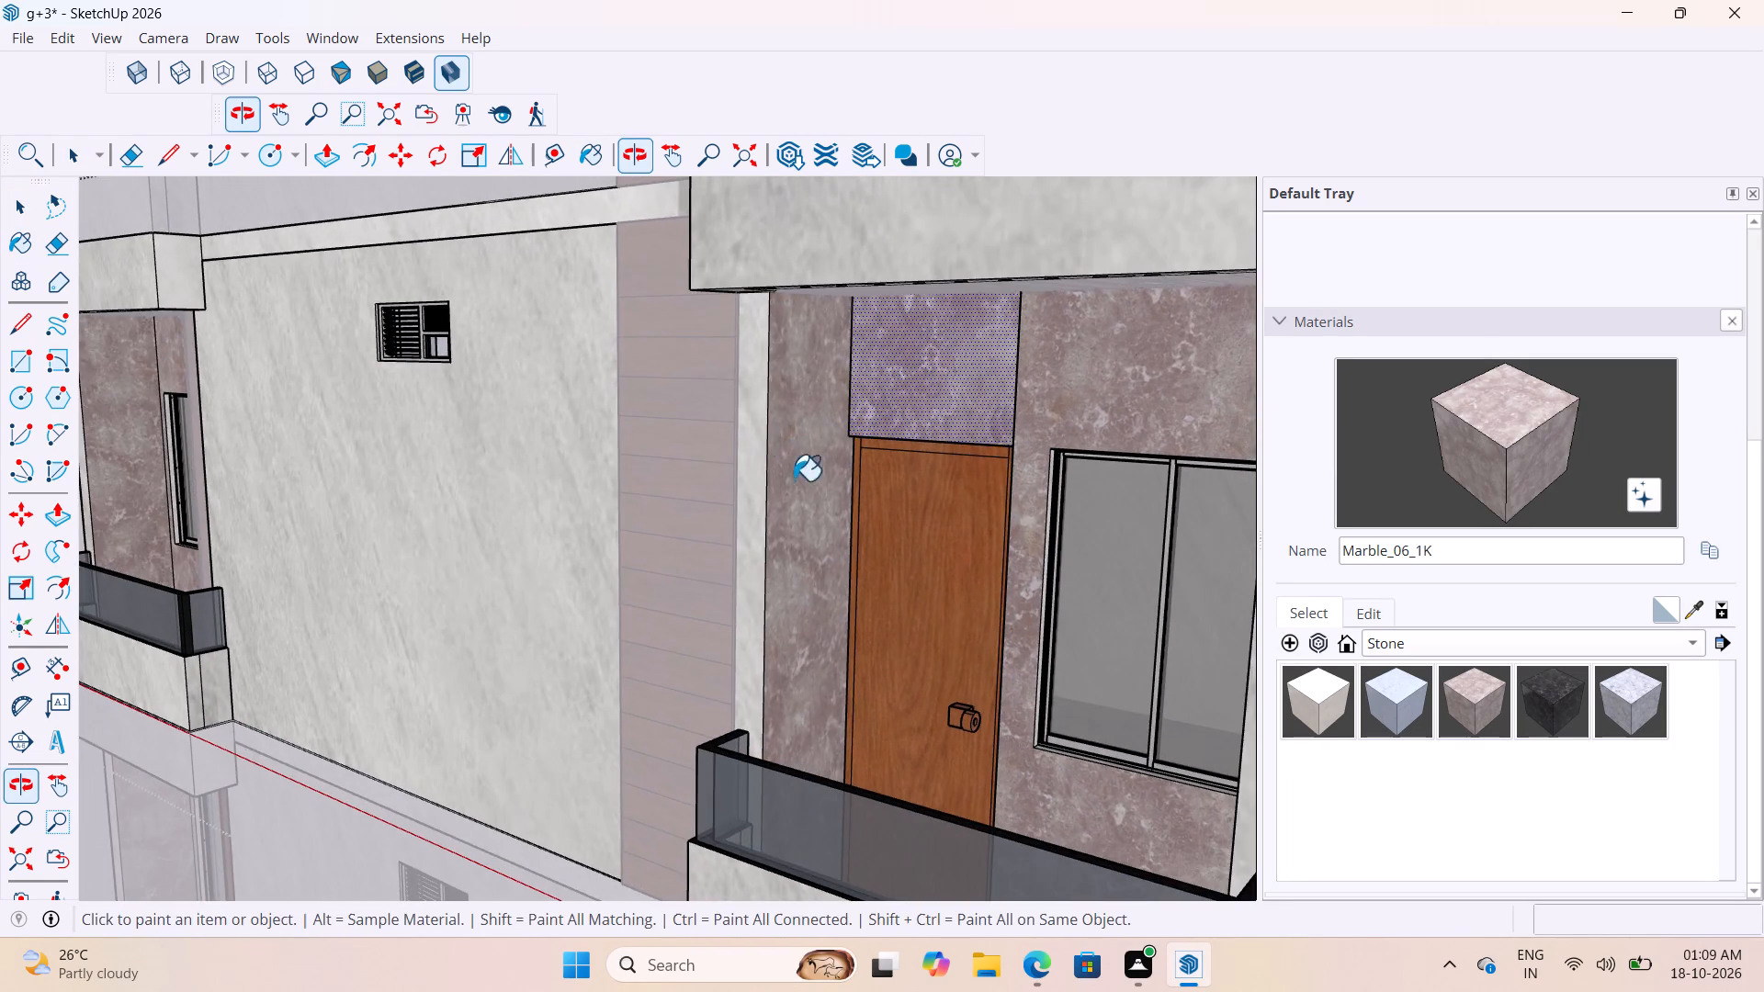
scroll(812, 445, "down", 6)
middle_click_drag(892, 519, 1249, 530)
scroll(1196, 475, "up", 3)
scroll(1019, 400, "down", 8)
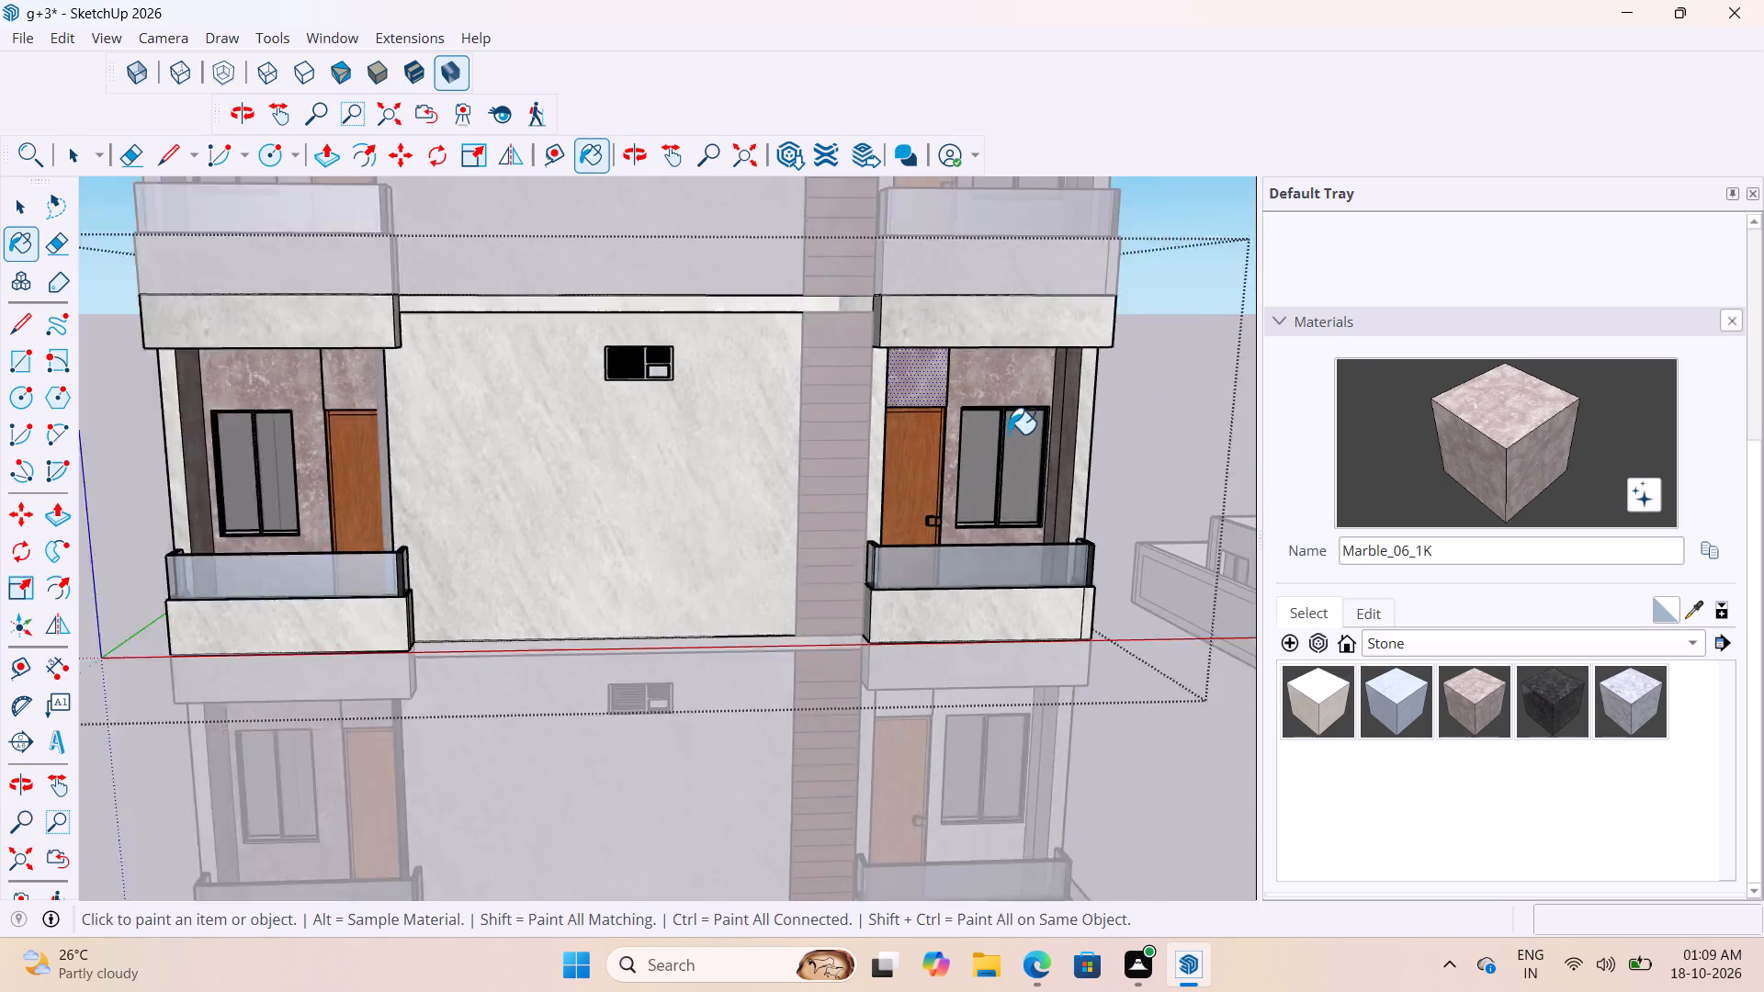
scroll(1008, 434, "down", 2)
key("space")
double_click(1095, 701)
Paint the recessed window wall of the lowest upper floor's balcony beside the wood cladding with Marble_06_1K.
scroll(1067, 688, "up", 8)
scroll(953, 594, "down", 6)
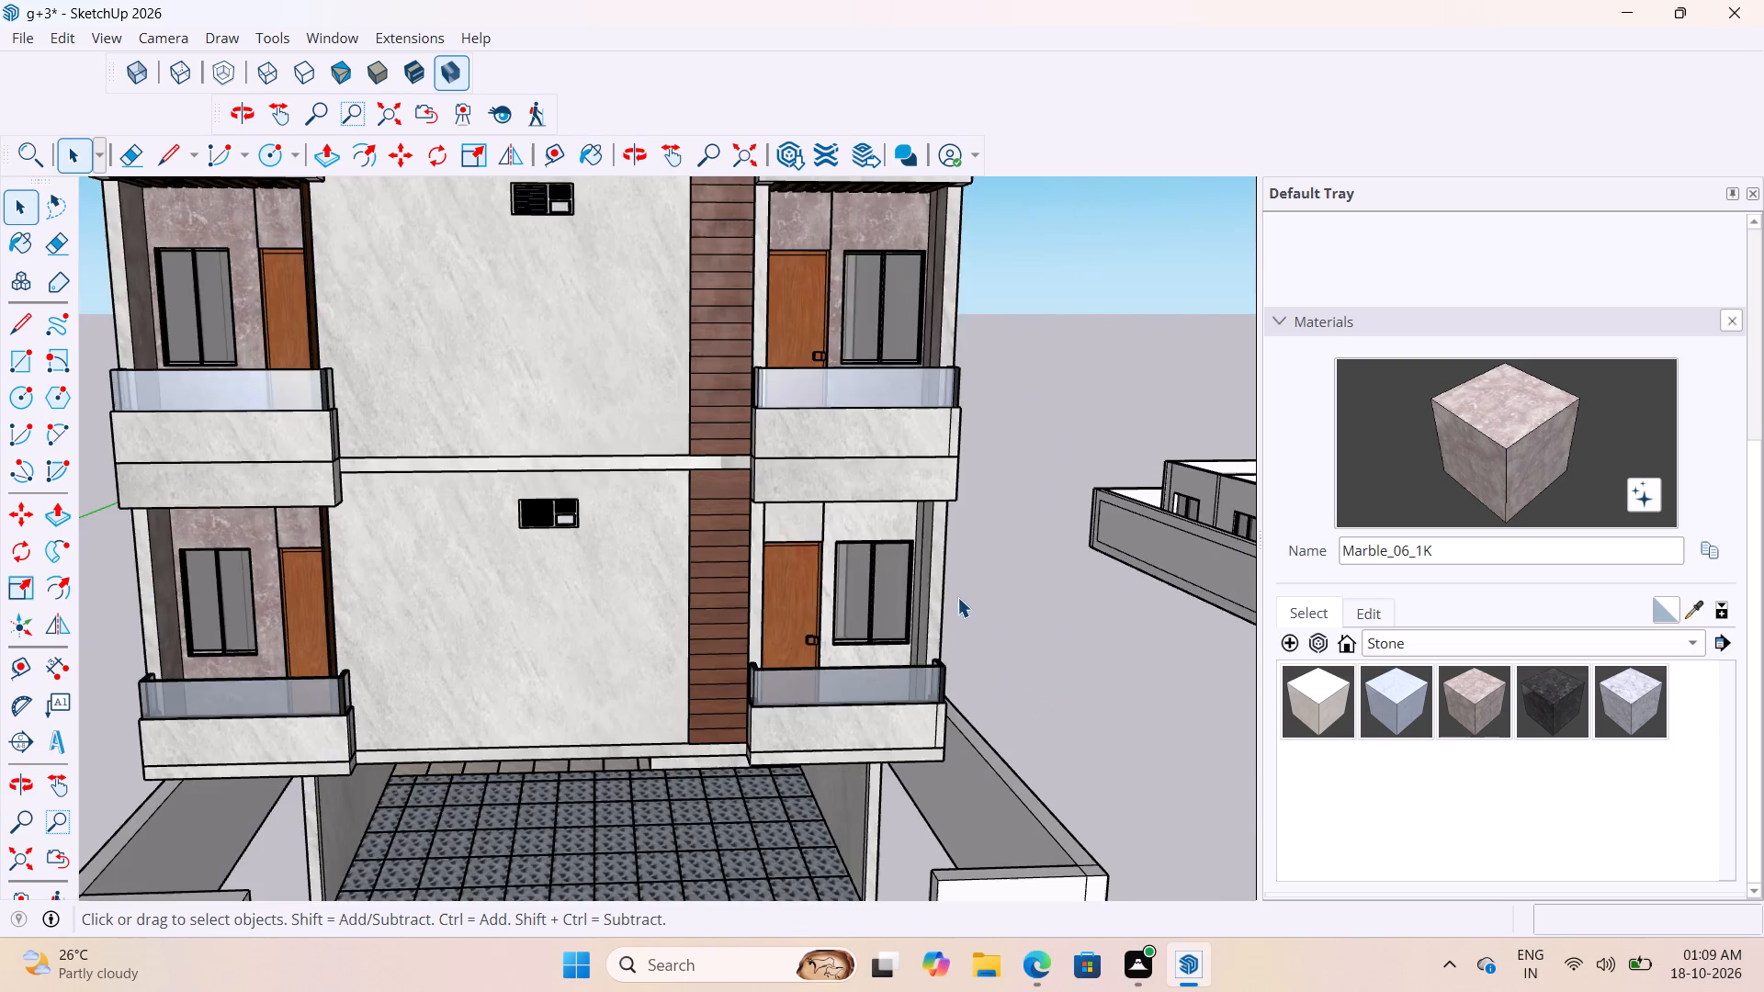
scroll(921, 531, "up", 6)
triple_click(884, 506)
left_click(884, 508)
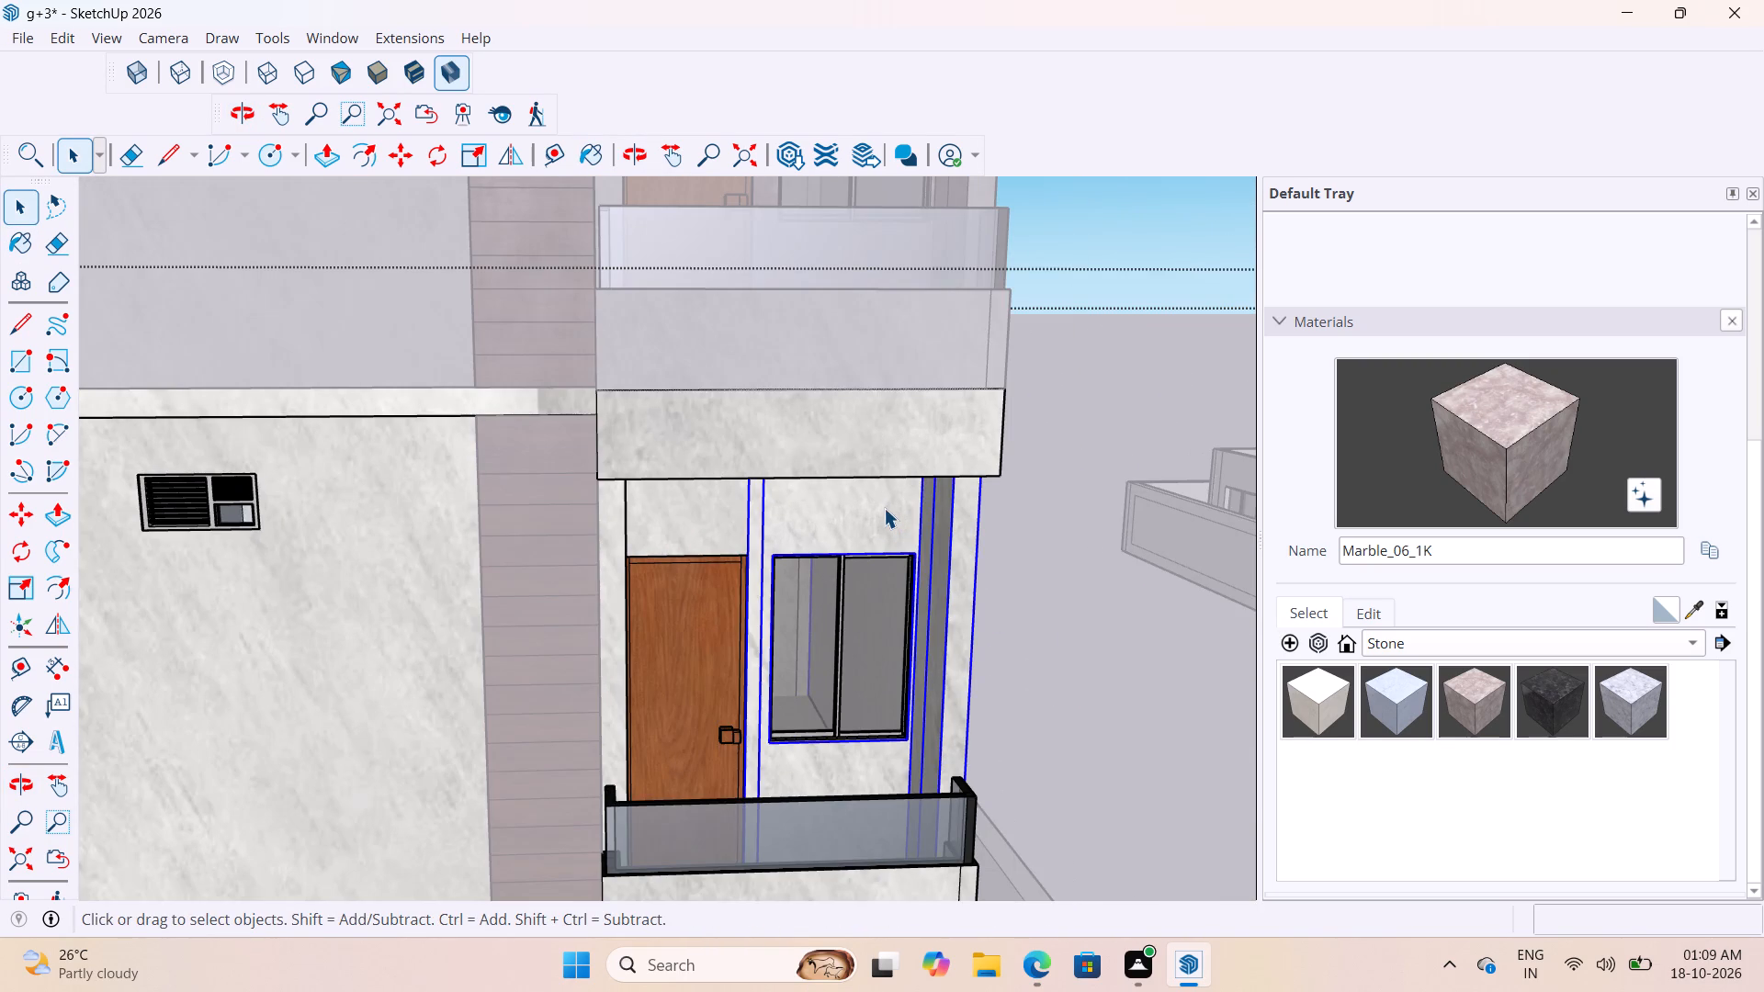
left_click(1502, 448)
scroll(953, 524, "up", 6)
left_click(822, 519)
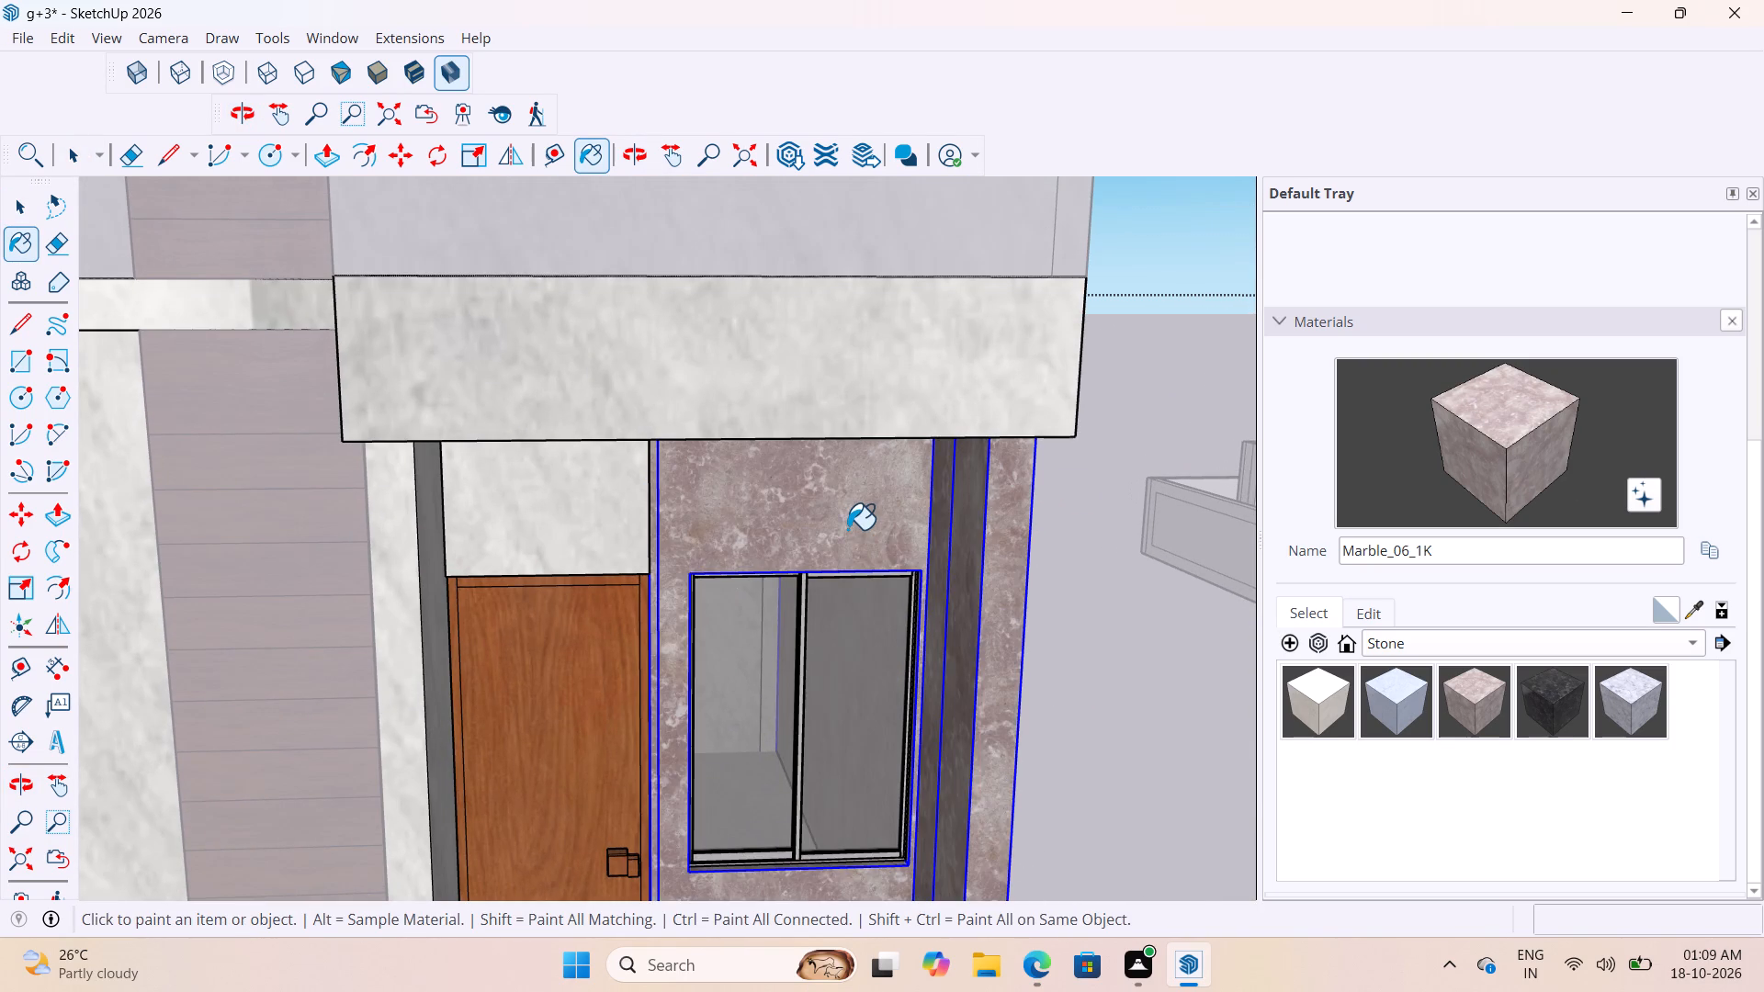
Undo the last paint, and paint only the recessed face and inner side of that balcony's window wall with Marble_06_1K.
key("ctrl+z")
key("space")
double_click(839, 519)
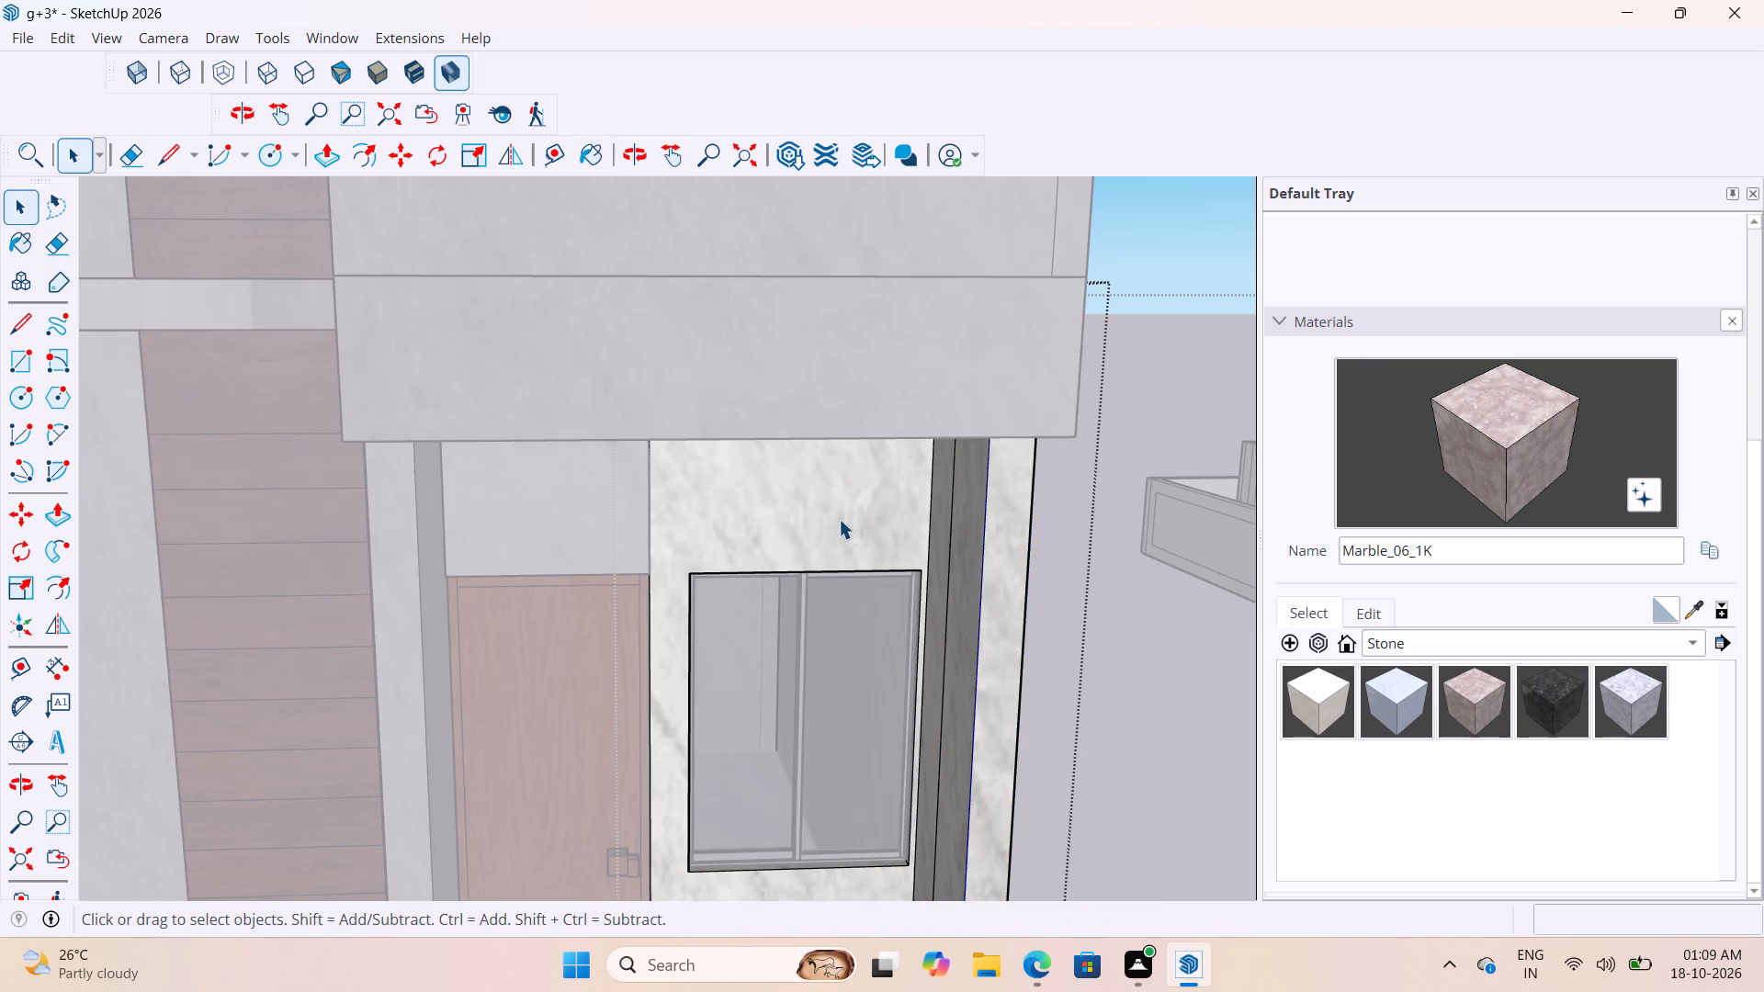
left_click(1464, 461)
left_click(846, 509)
scroll(903, 528, "up", 1)
middle_click_drag(904, 528, 986, 525)
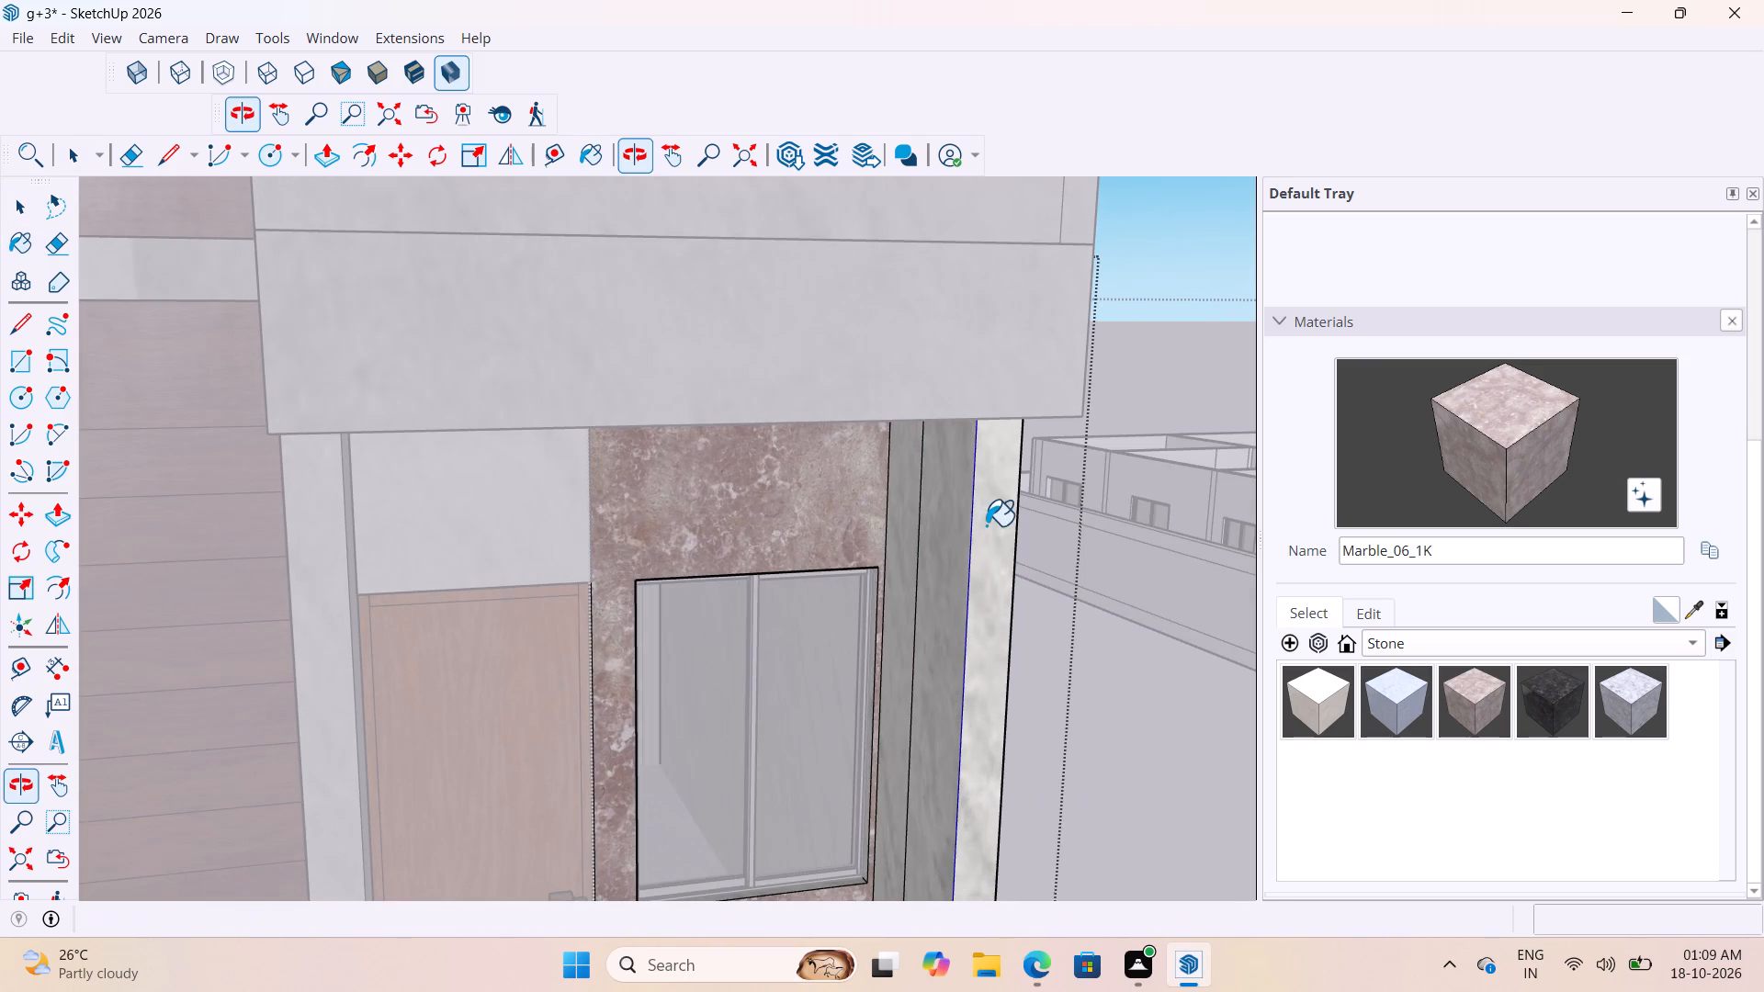
left_click(958, 523)
left_click(891, 512)
middle_click_drag(683, 530, 297, 505)
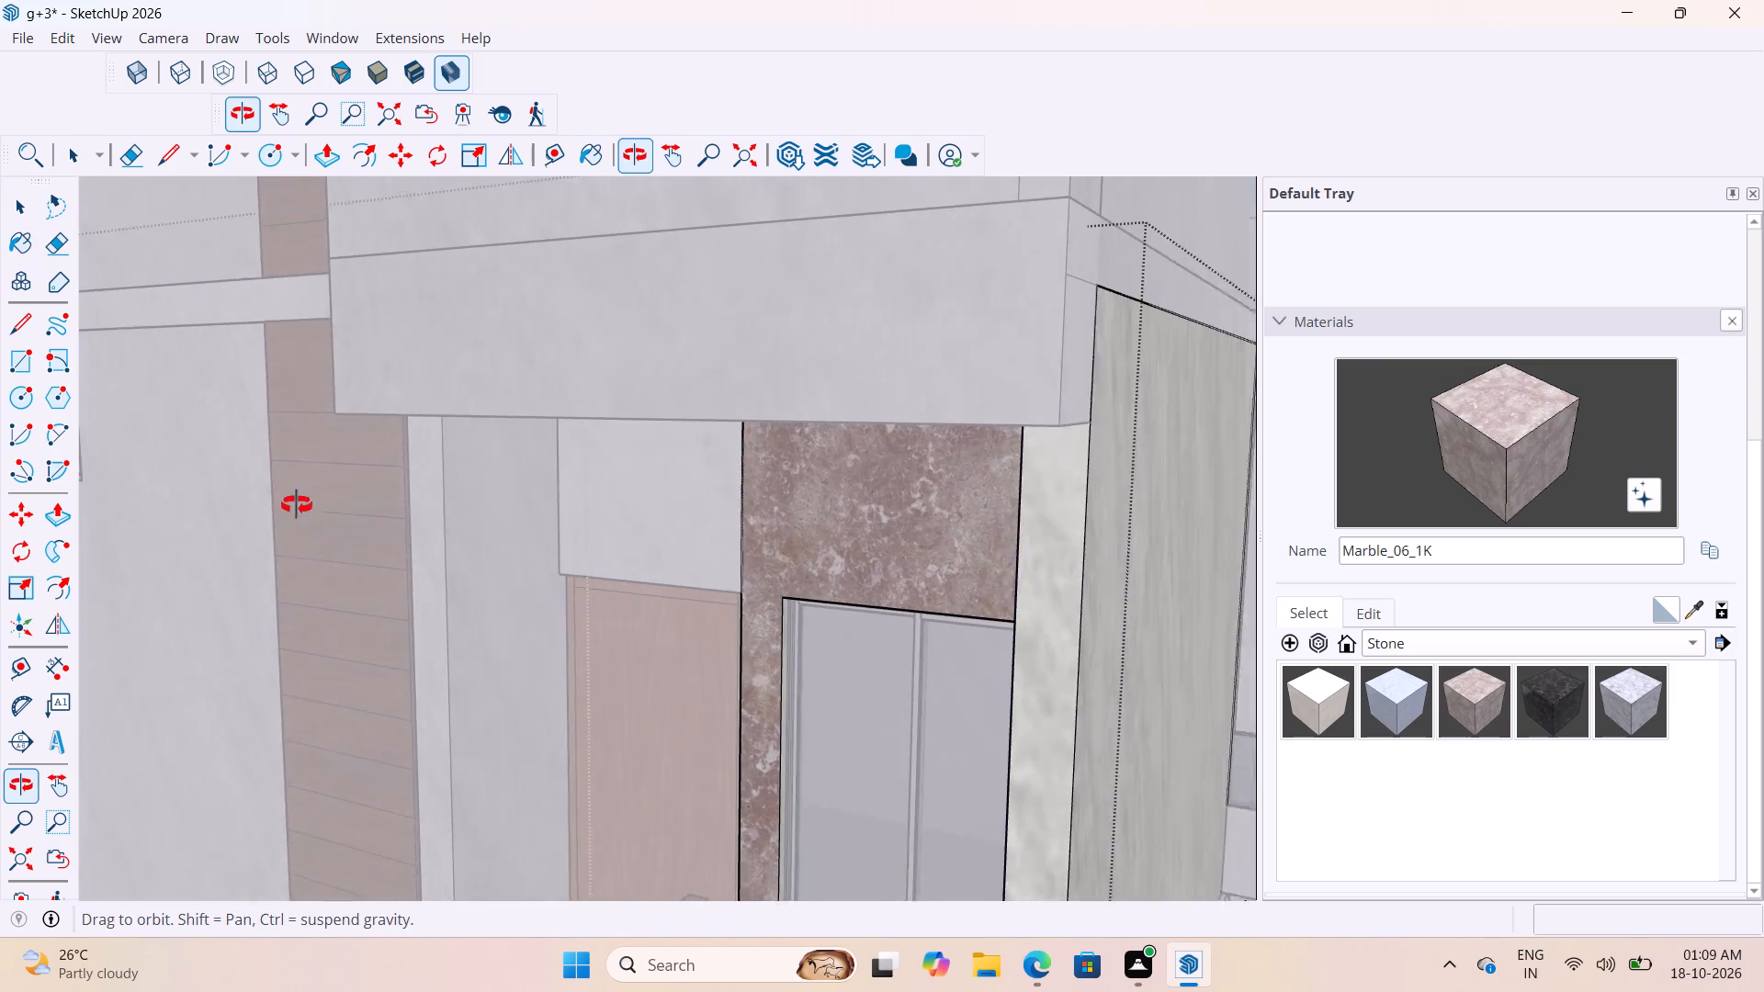
middle_click_drag(297, 505, 285, 505)
left_click(491, 566)
scroll(546, 559, "down", 5)
key("space")
key("space")
scroll(758, 556, "down", 8)
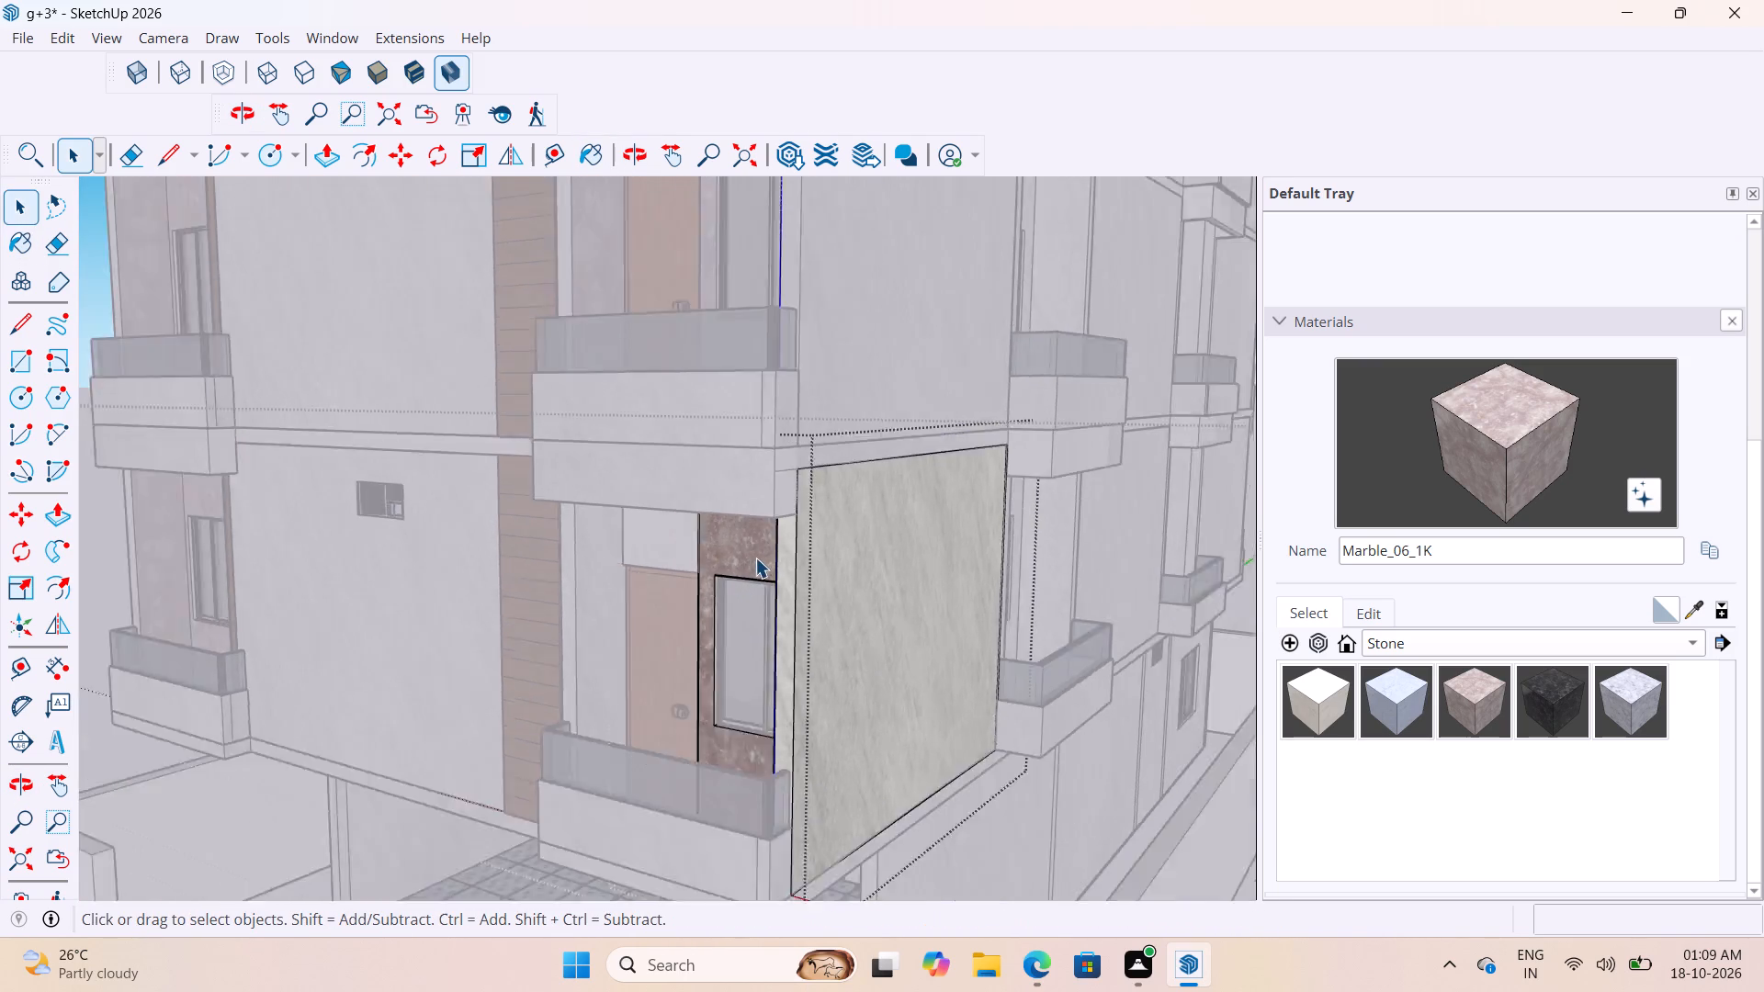
scroll(755, 558, "down", 7)
Paint the wall piece above the door of the lowest upper floor's balcony beside the wood cladding with Marble_06_1K.
double_click(317, 782)
scroll(567, 649, "up", 10)
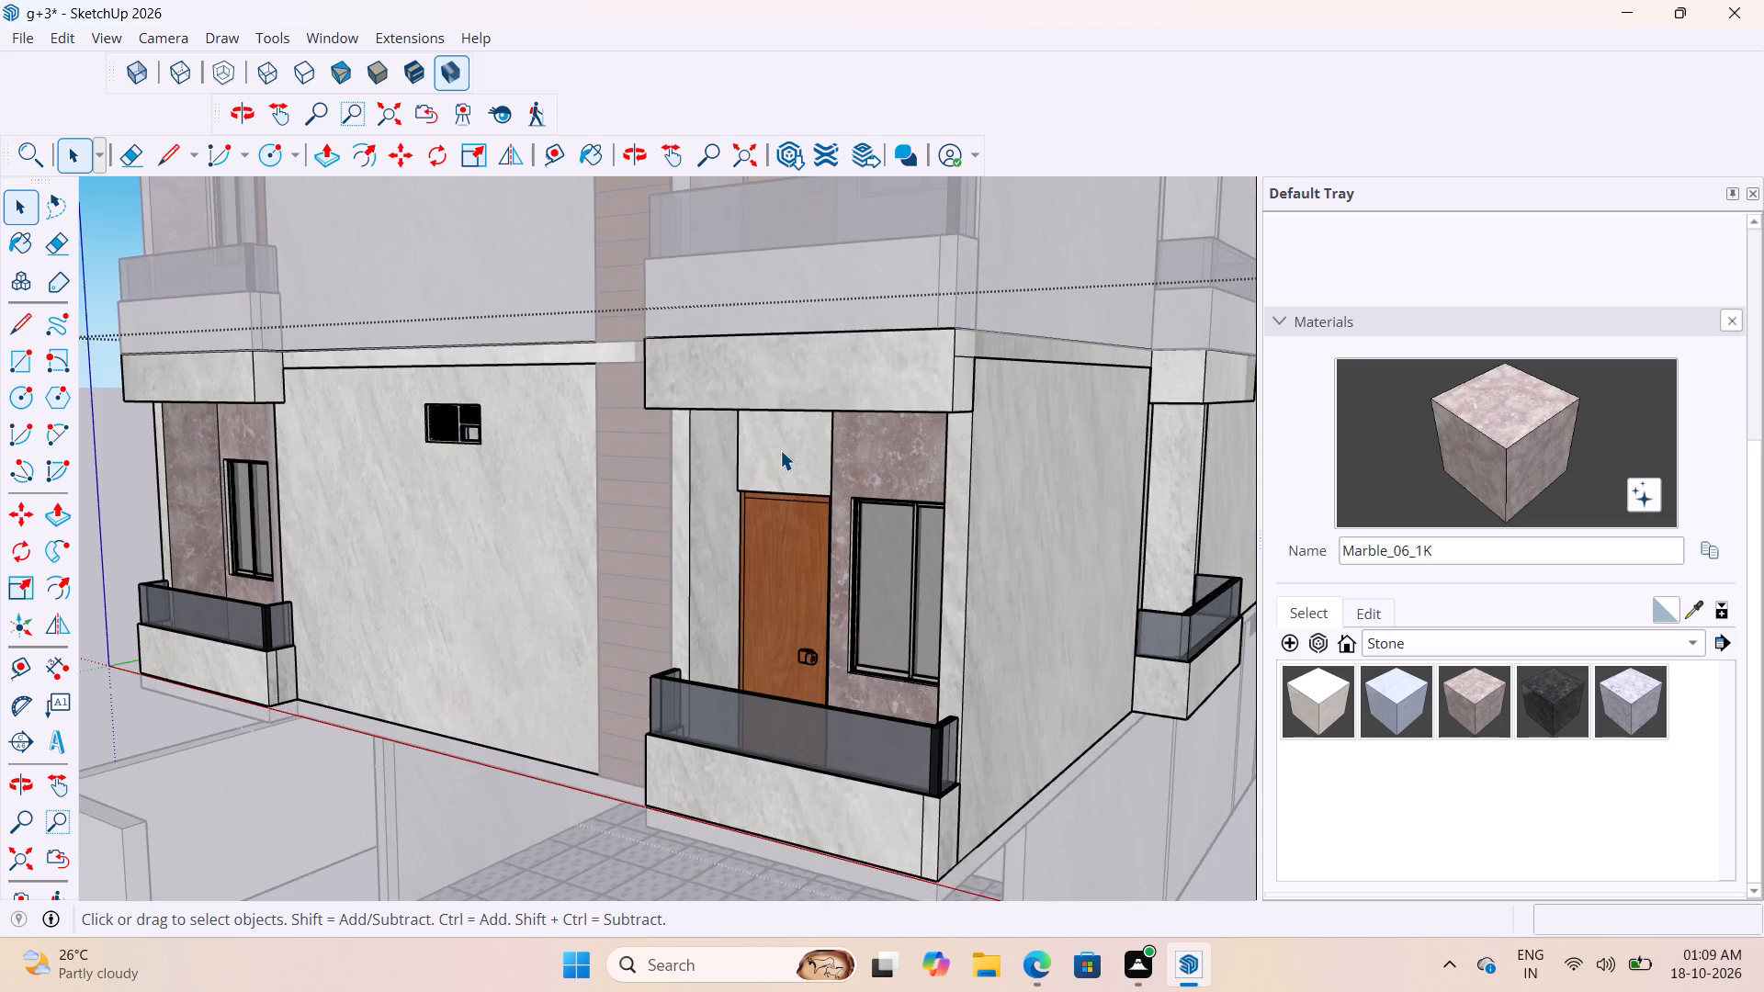
left_click(781, 450)
left_click(1437, 414)
left_click(777, 457)
scroll(714, 490, "up", 4)
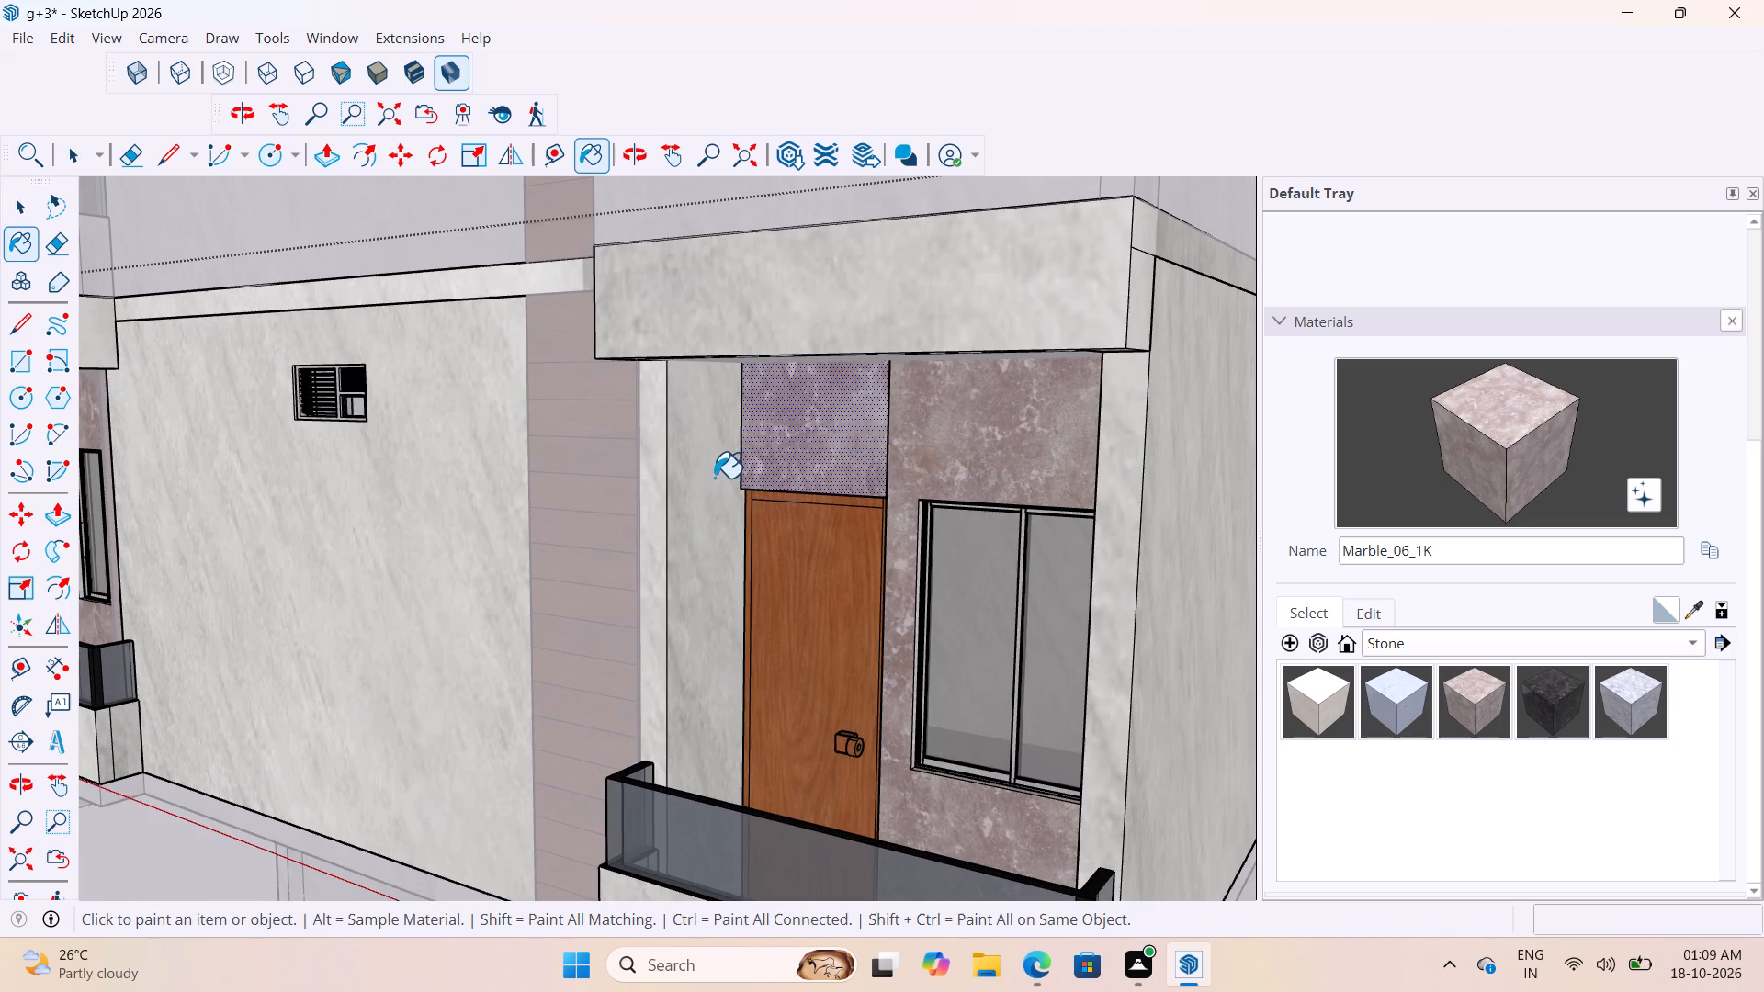
Paint the inner side wall beside that same balcony's door with Marble_06_1K, and leave the open groups.
key("space")
left_click(712, 481)
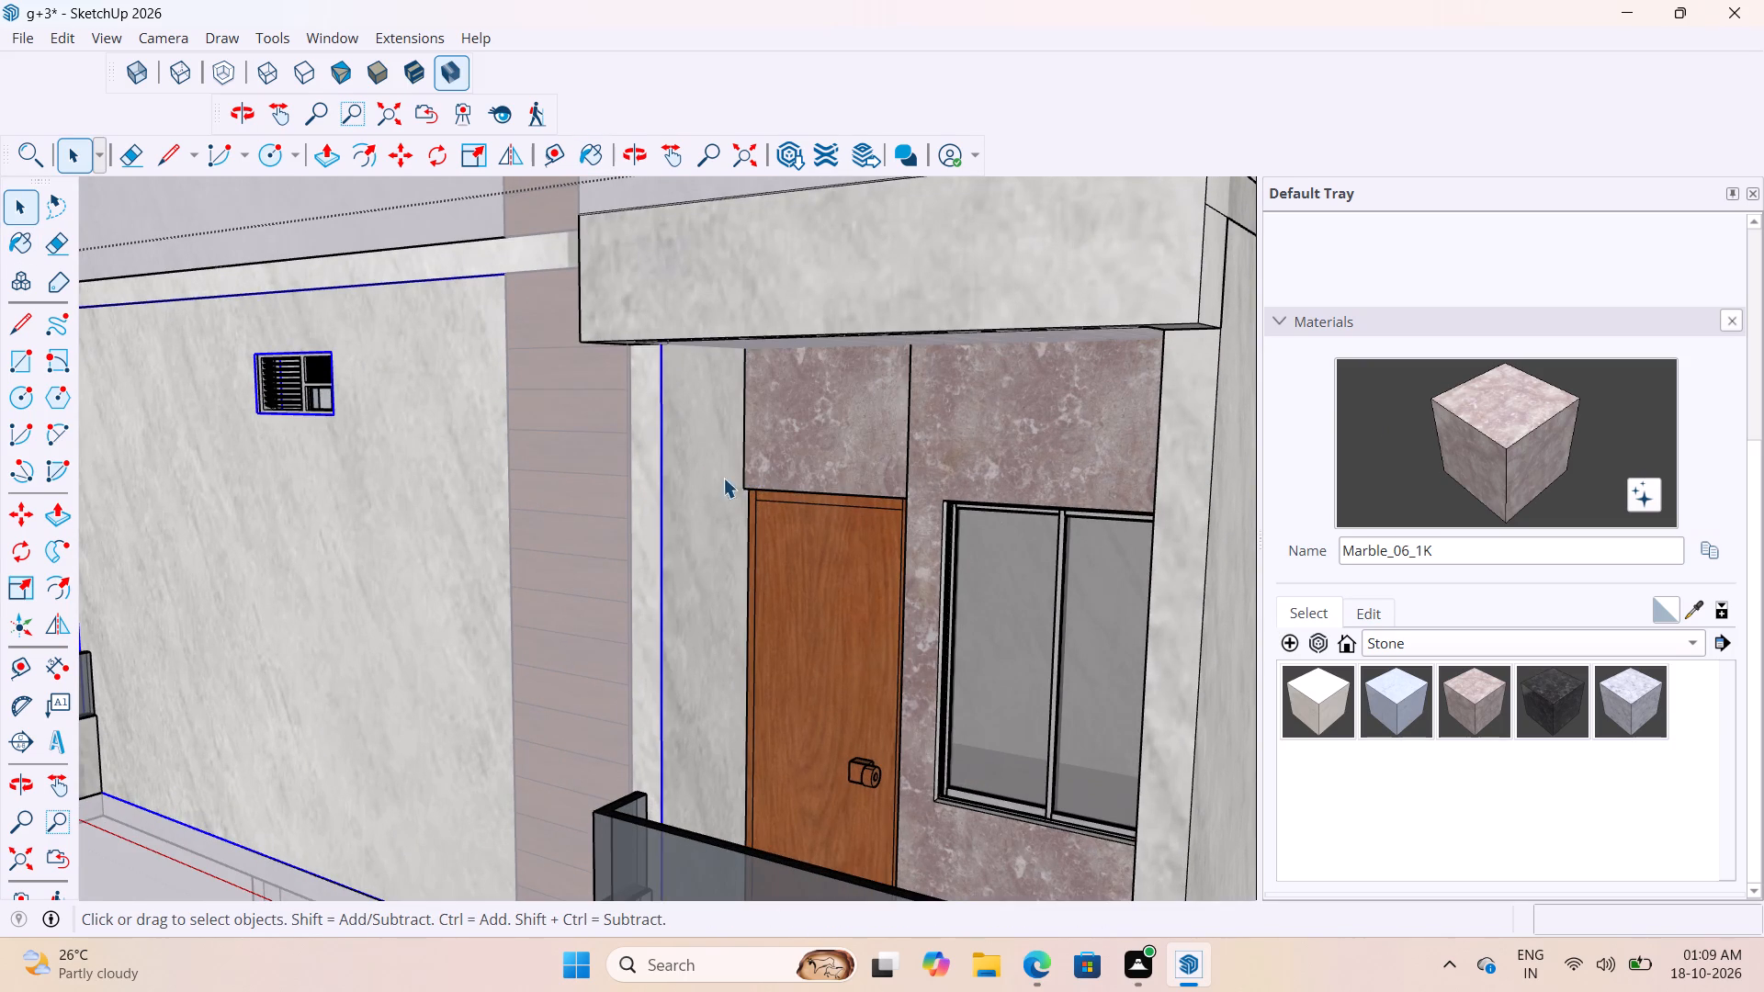
double_click(707, 478)
left_click(707, 478)
double_click(701, 514)
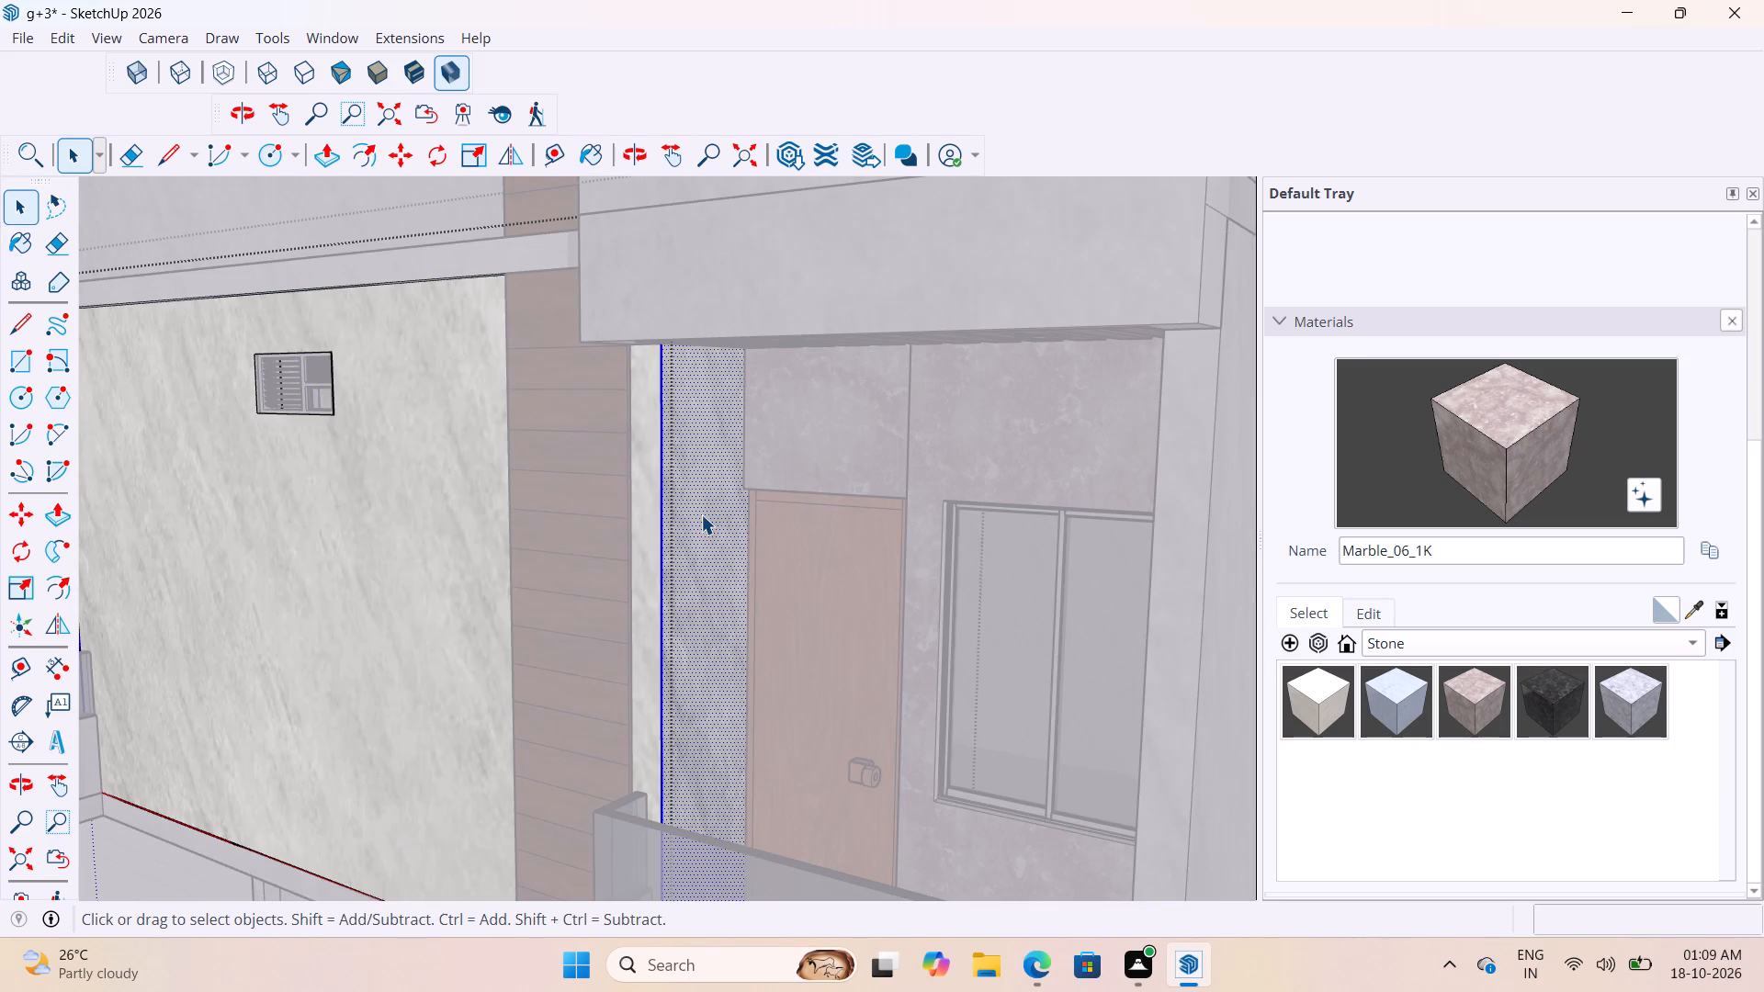
left_click(704, 514)
left_click(729, 514)
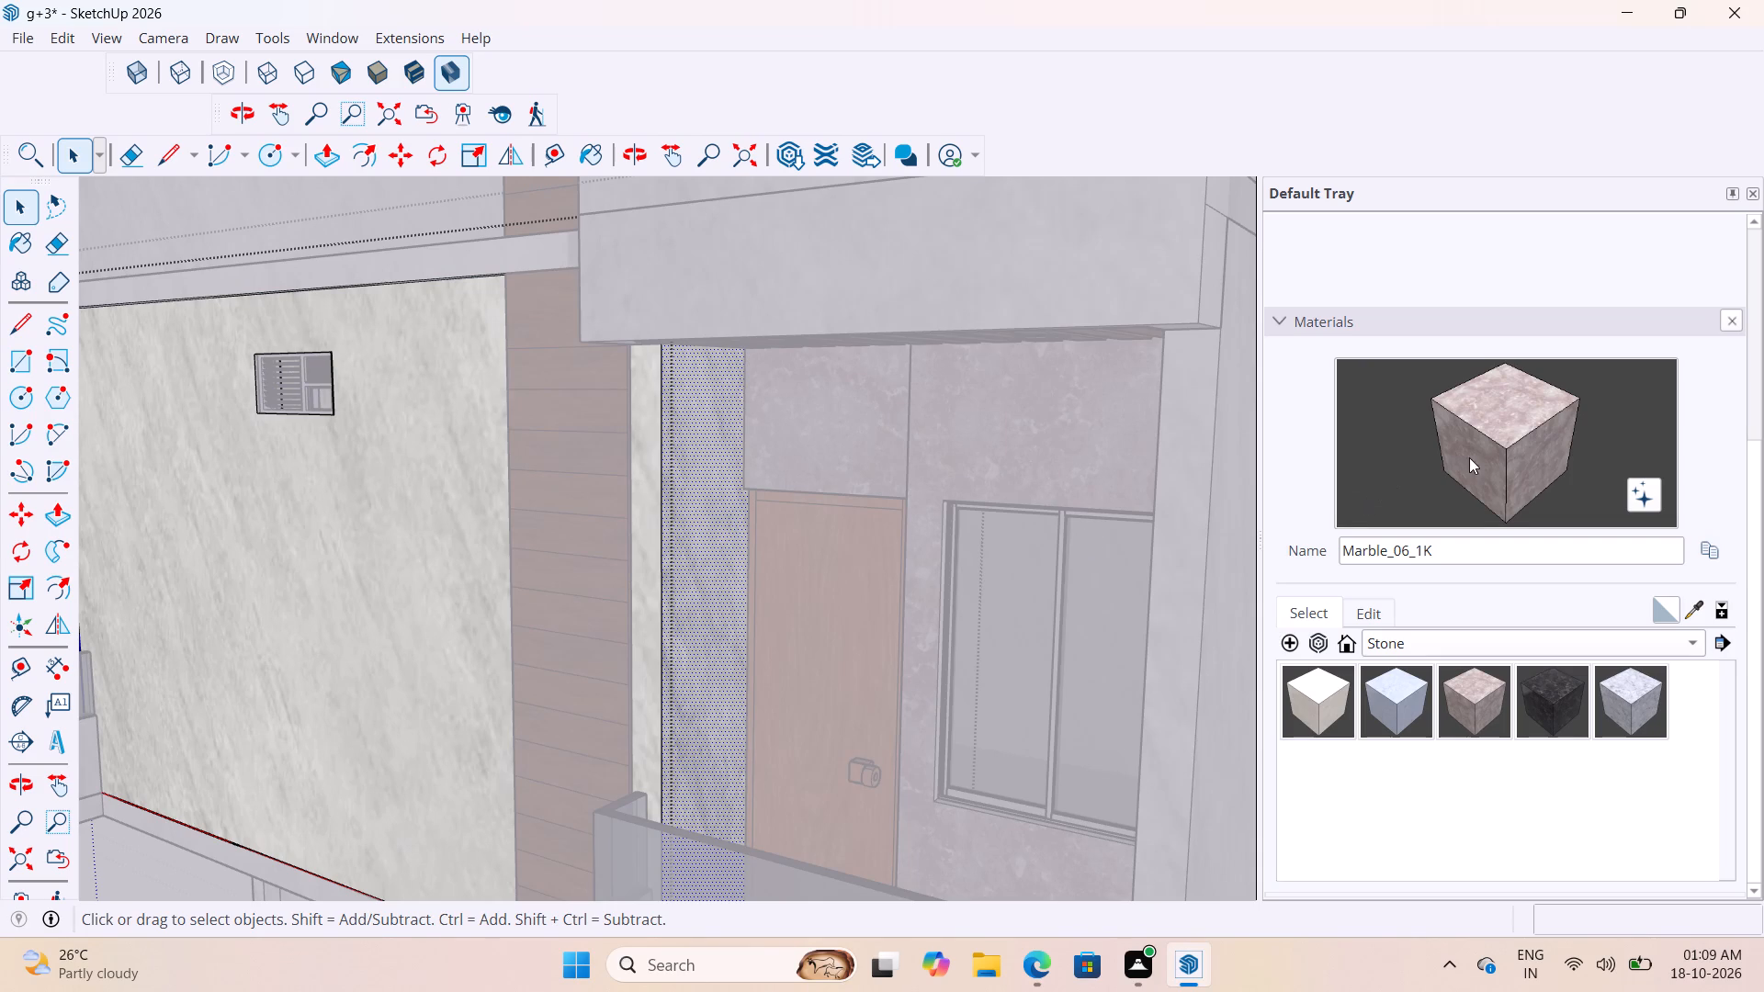
left_click(1469, 457)
left_click(695, 519)
scroll(793, 513, "down", 20)
scroll(793, 513, "down", 4)
key("space")
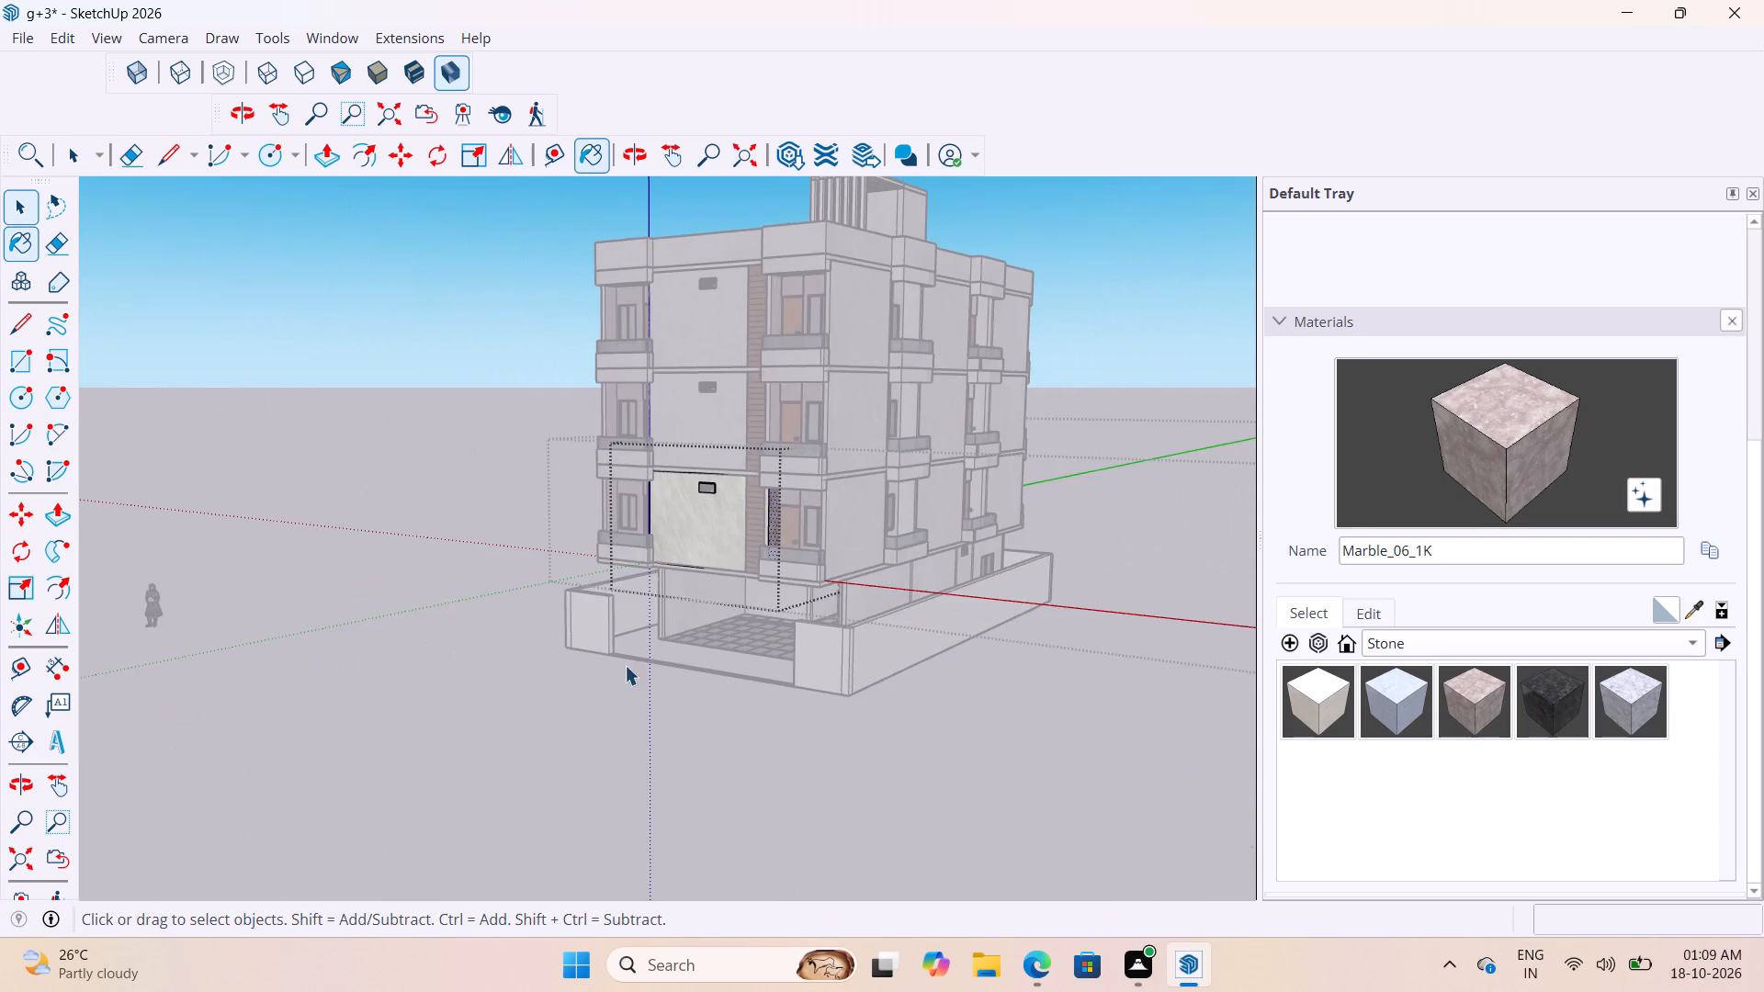
left_click(518, 724)
left_click(524, 718)
Examine the painted balconies and facades from several sides, down to the compound wall.
scroll(820, 566, "up", 9)
scroll(759, 490, "up", 4)
middle_click_drag(715, 413, 848, 473)
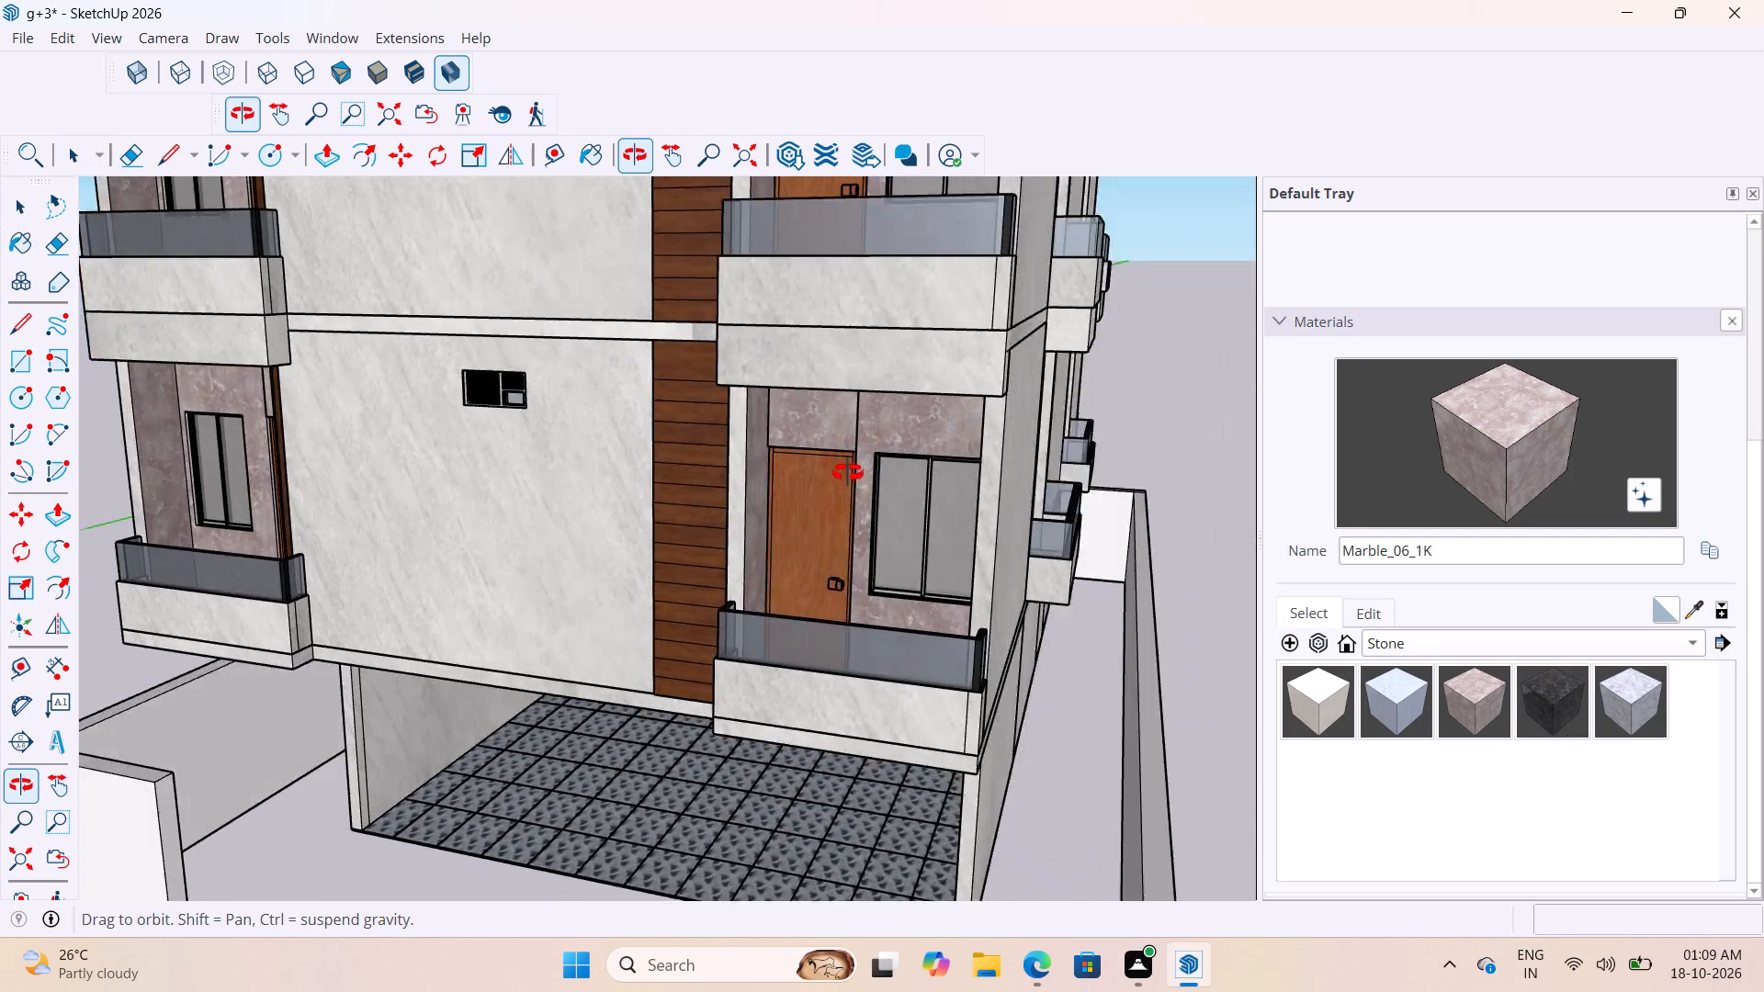
middle_click_drag(848, 473, 933, 510)
scroll(899, 477, "down", 6)
scroll(822, 423, "up", 13)
scroll(929, 616, "down", 3)
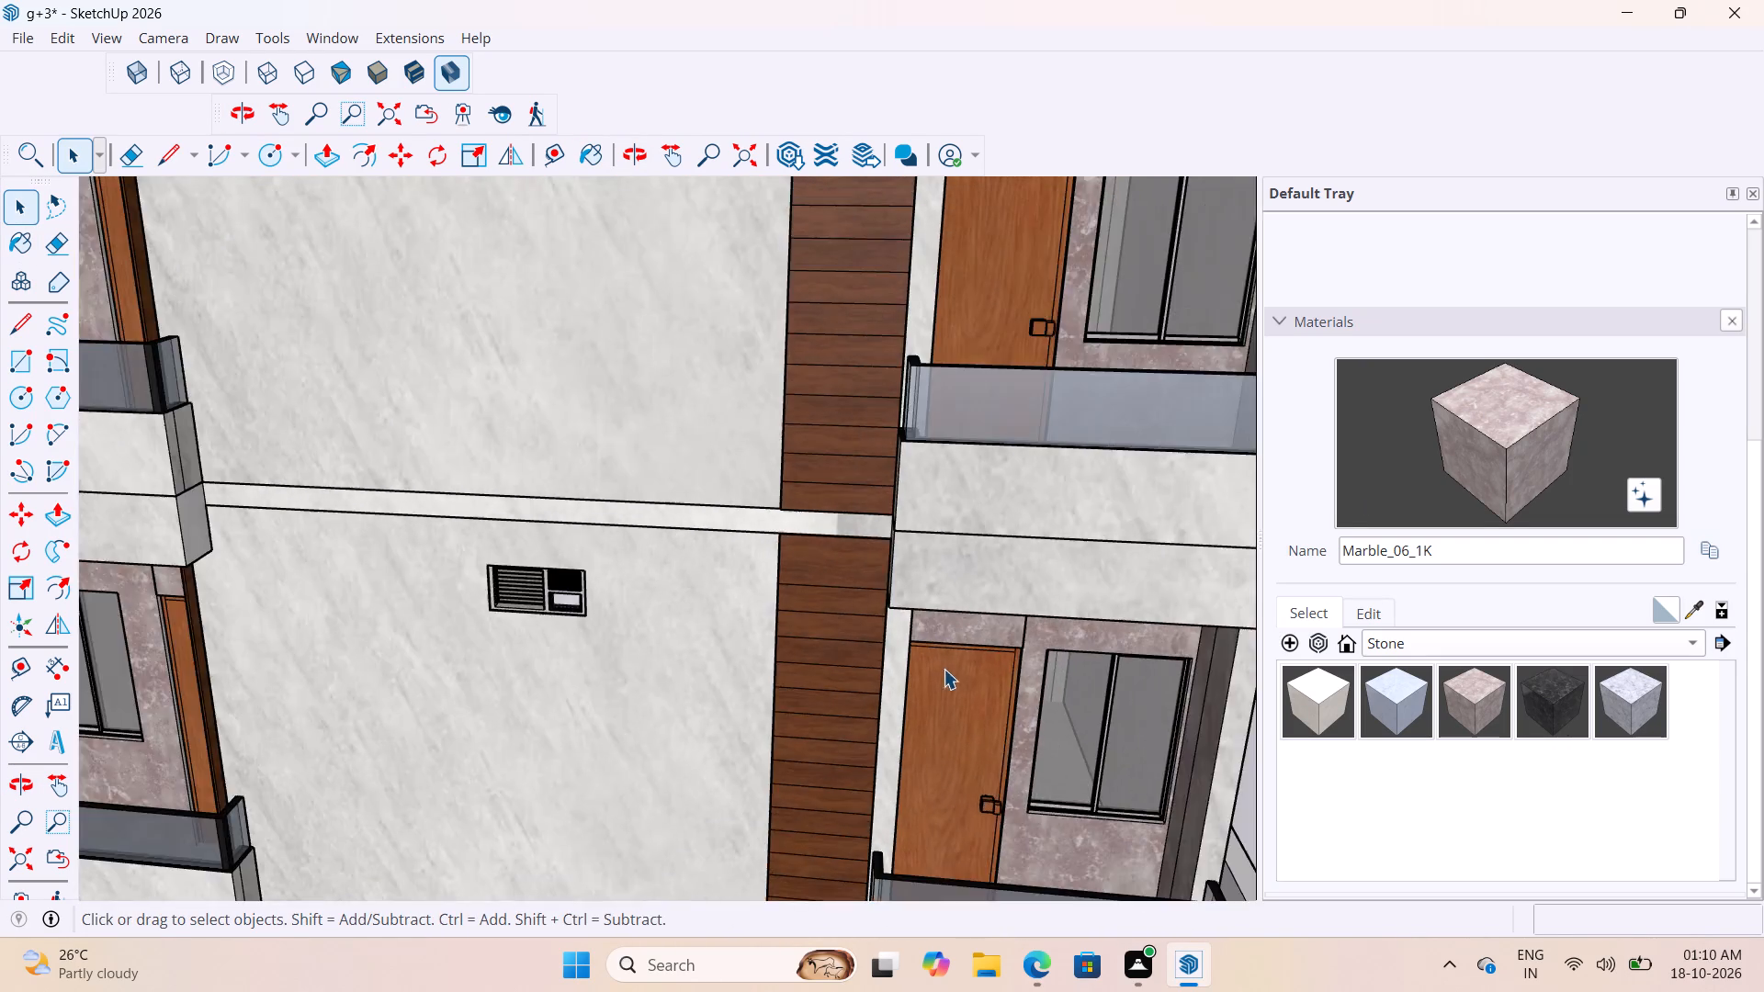
scroll(944, 669, "down", 13)
middle_click_drag(851, 503, 1197, 538)
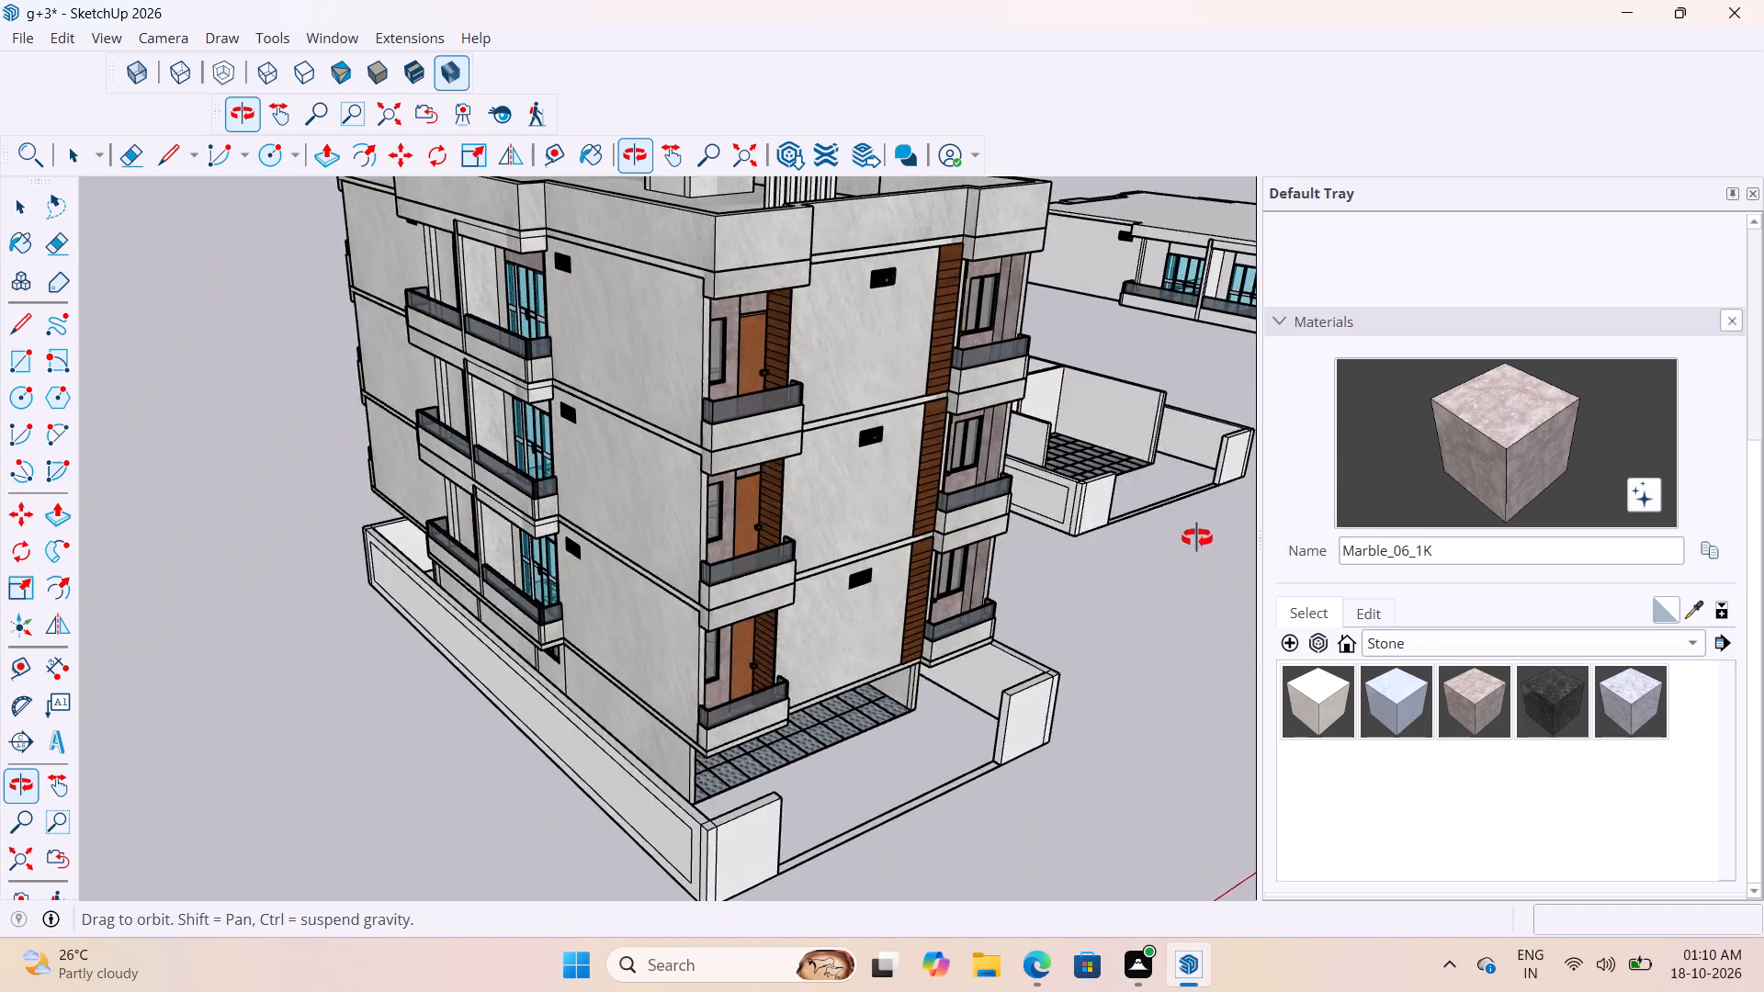
middle_click_drag(1197, 538, 854, 450)
scroll(852, 453, "down", 1)
scroll(851, 454, "up", 4)
middle_click_drag(853, 442, 1229, 433)
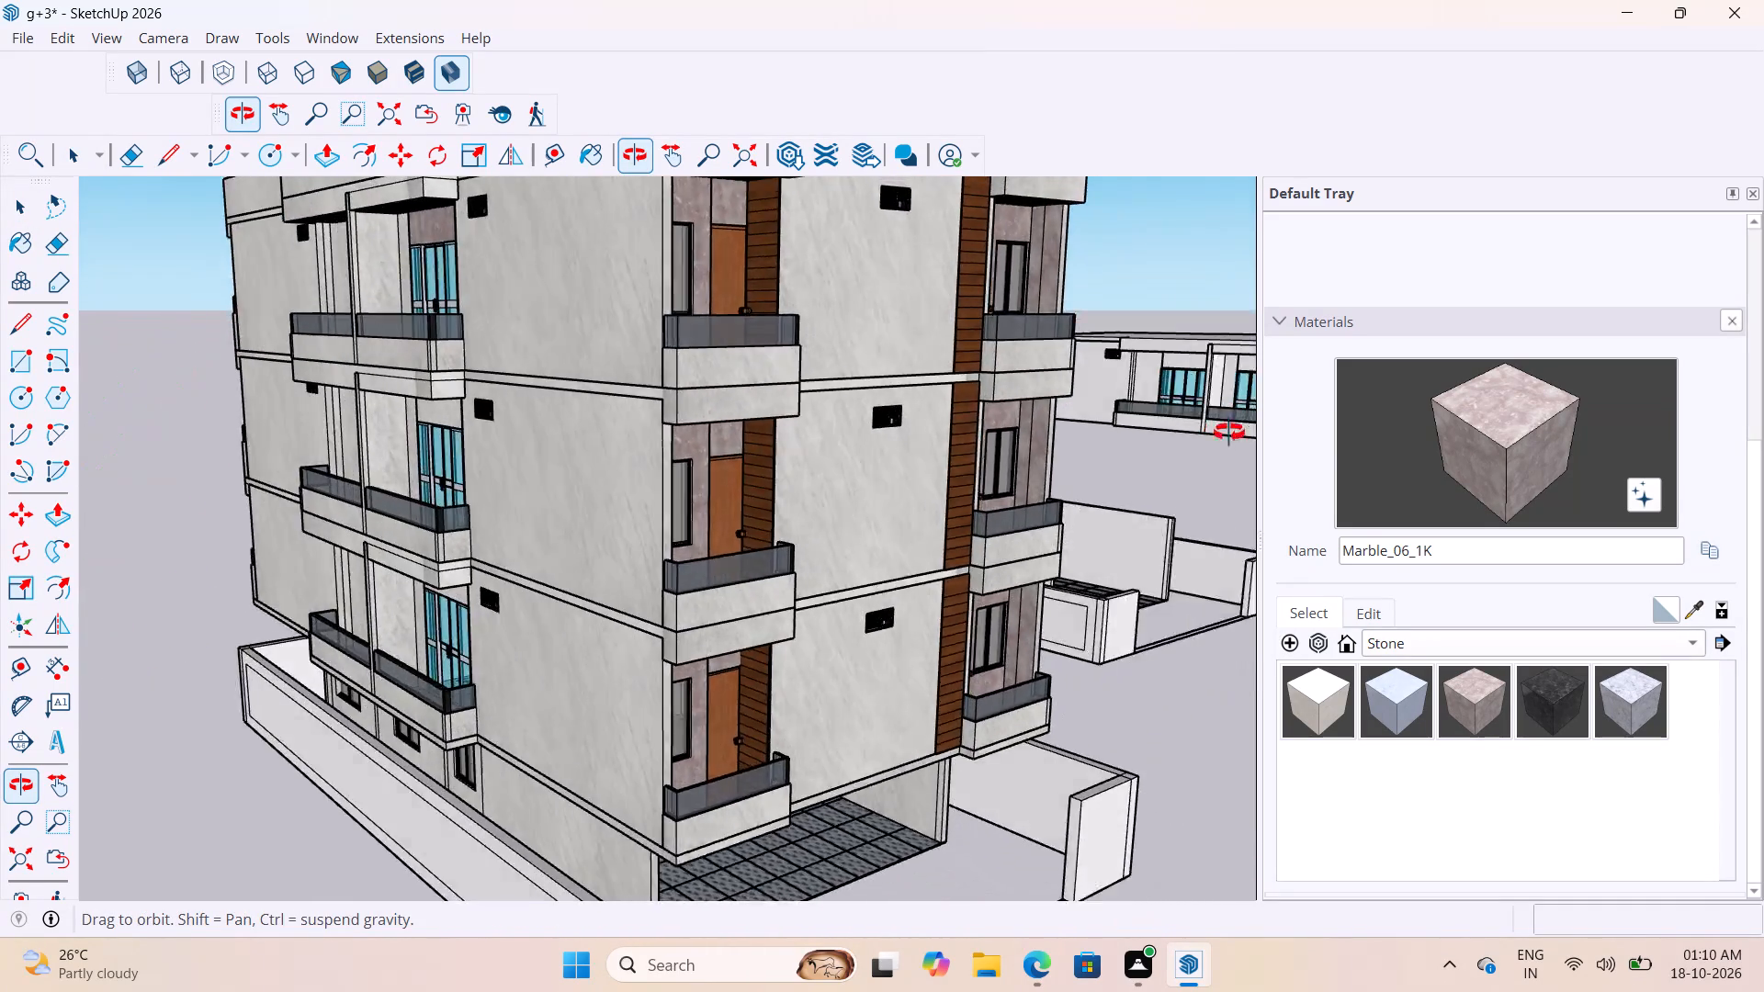
middle_click_drag(1229, 433, 1321, 457)
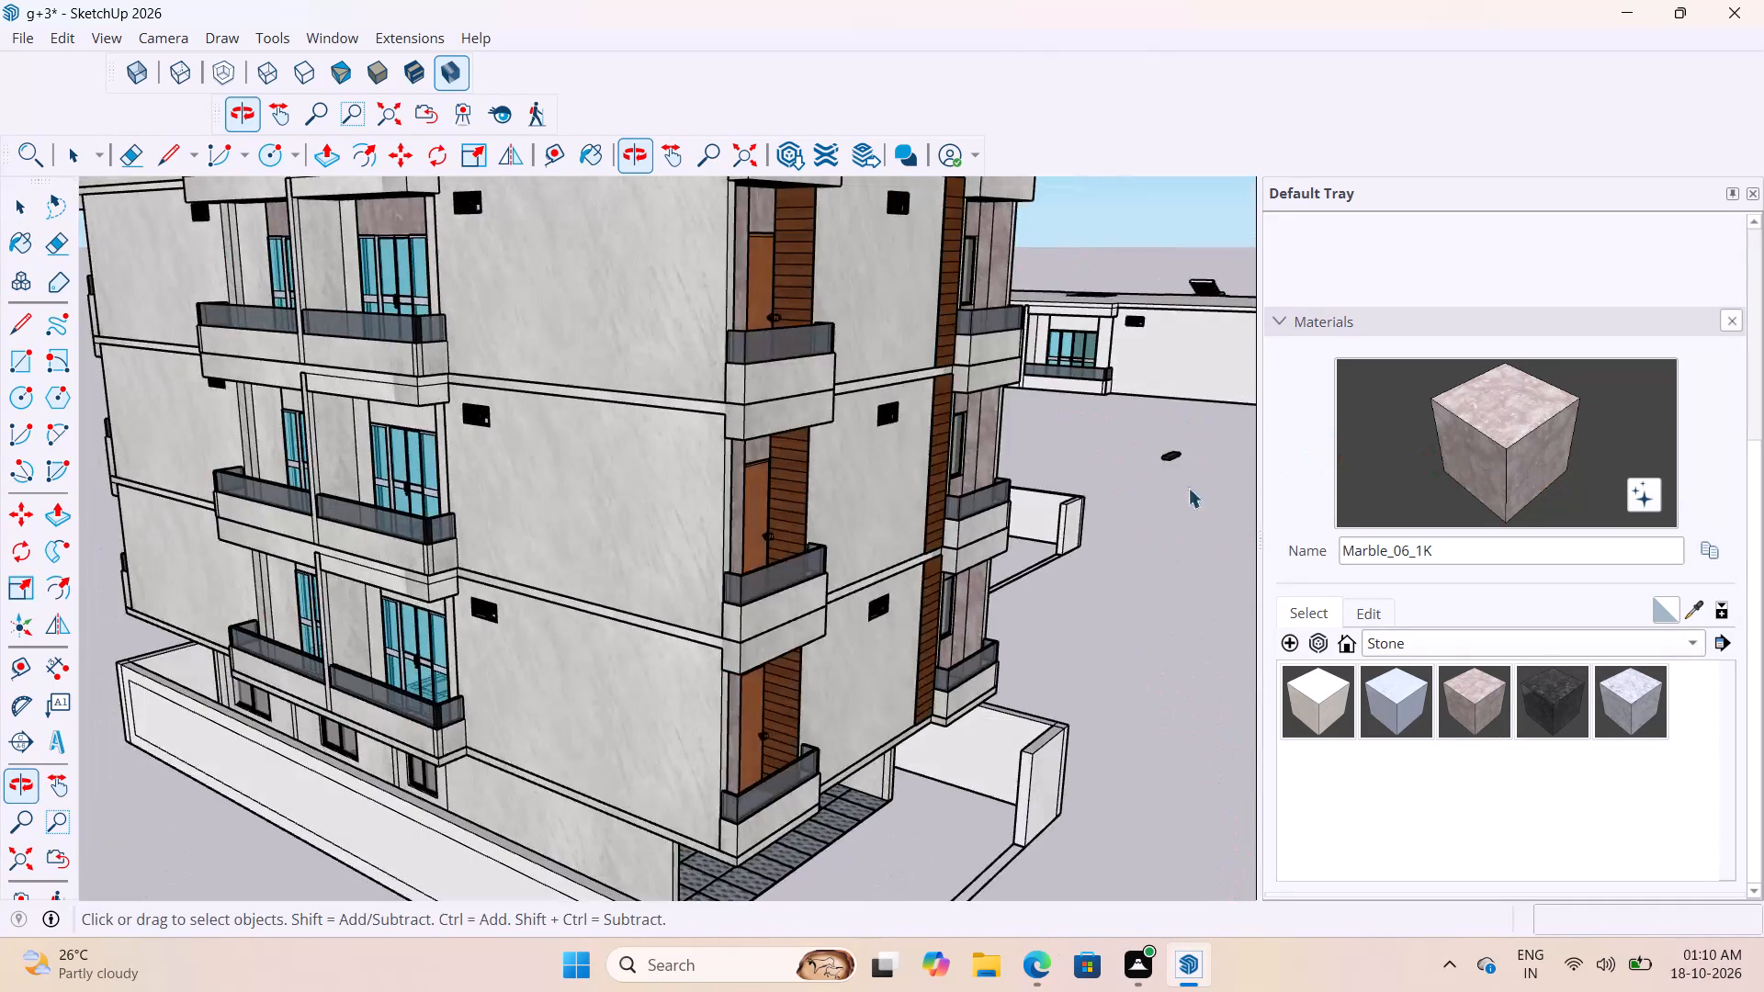
scroll(1128, 528, "down", 4)
scroll(888, 616, "up", 6)
scroll(826, 557, "down", 5)
scroll(824, 501, "up", 4)
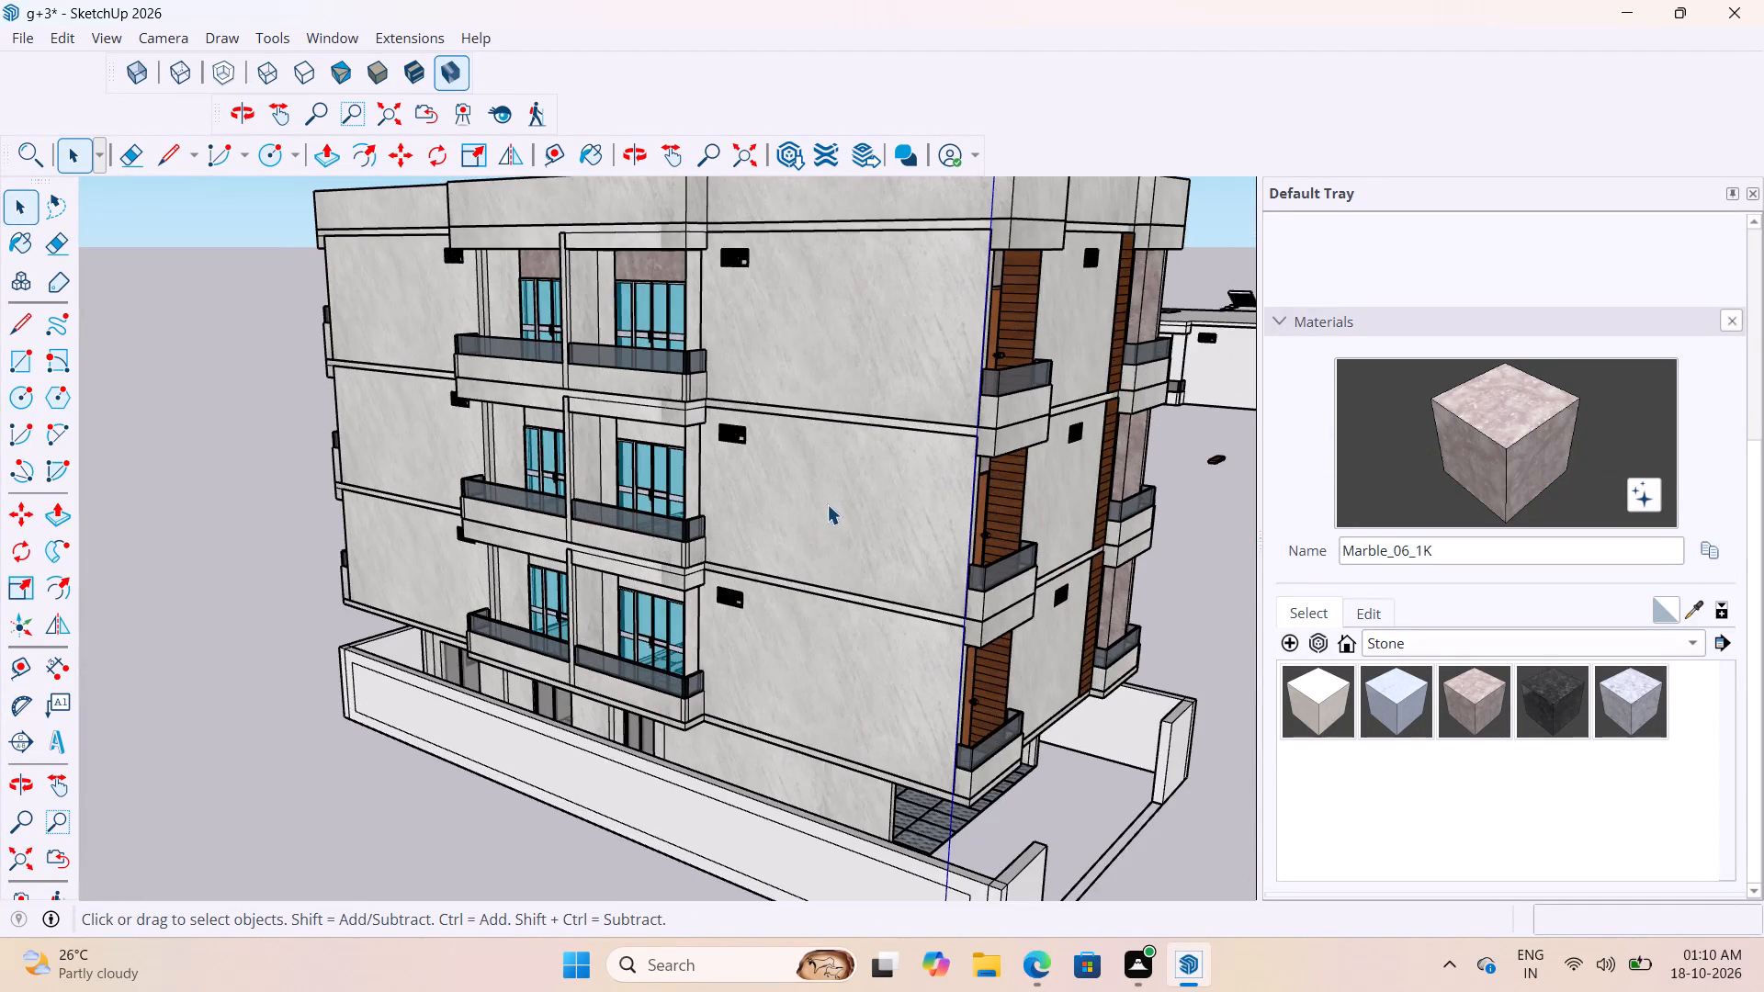
scroll(810, 492, "down", 5)
scroll(930, 806, "up", 4)
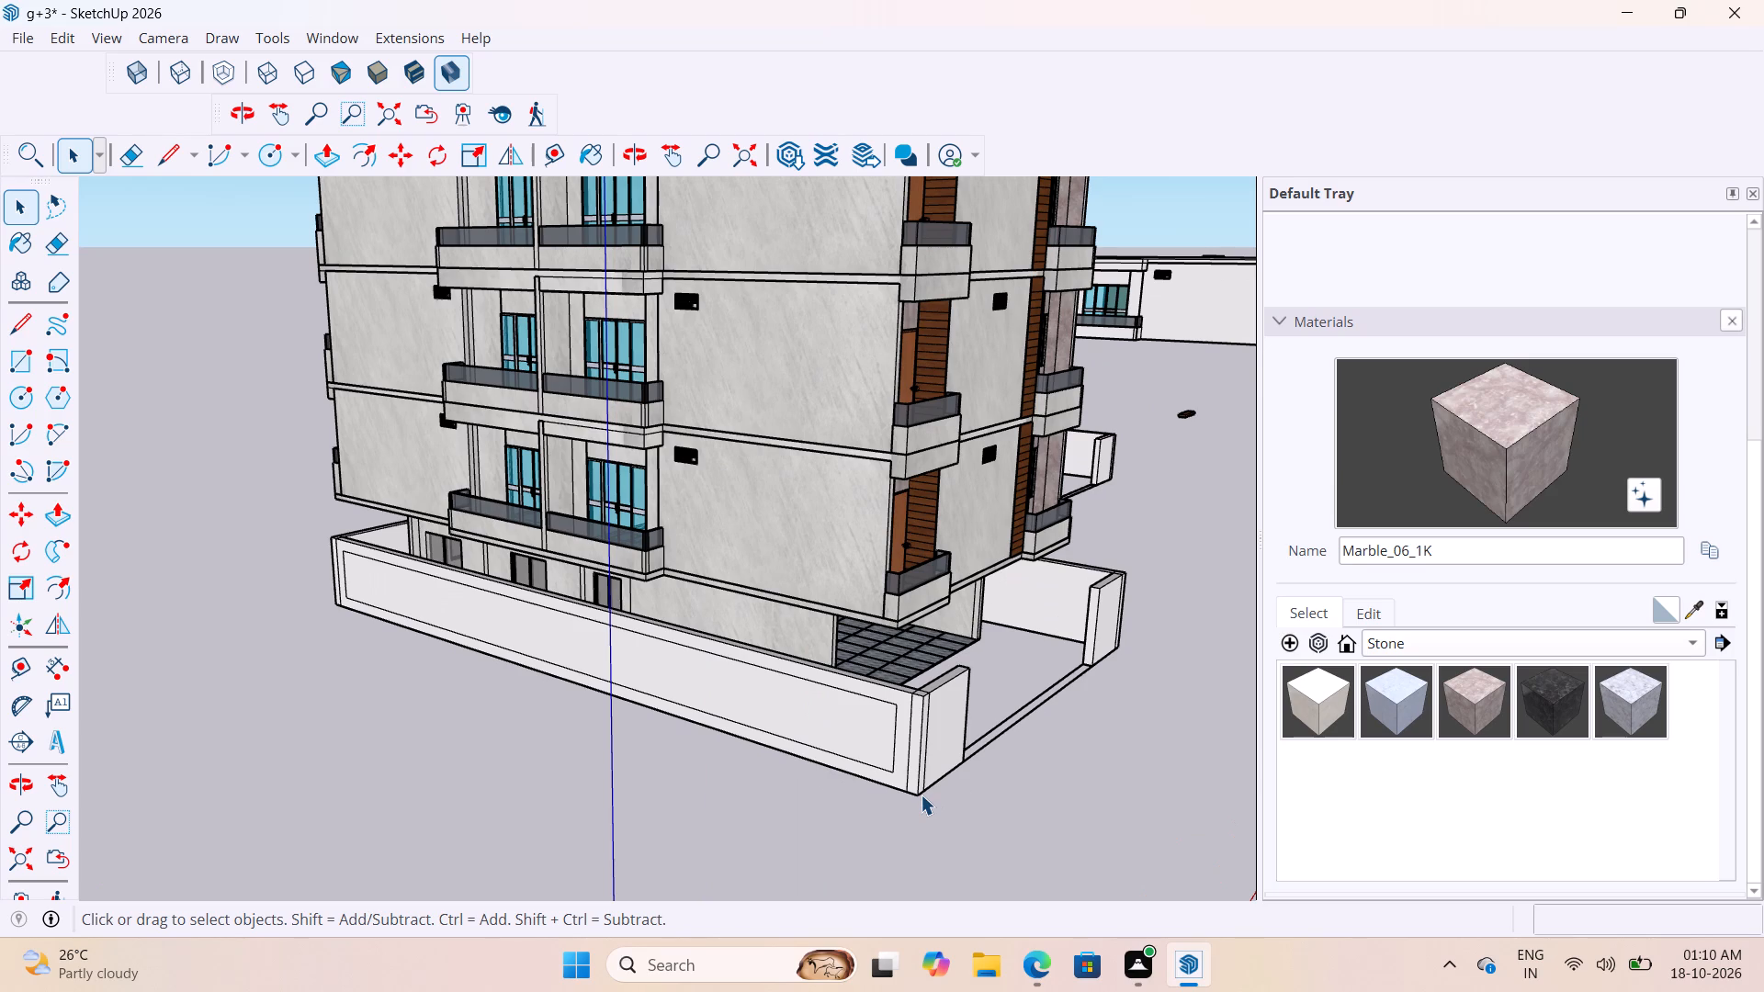
Open the compound wall group and recess the long rectangular panel on its outer side by 4" with Push/Pull.
scroll(886, 766, "up", 12)
double_click(864, 695)
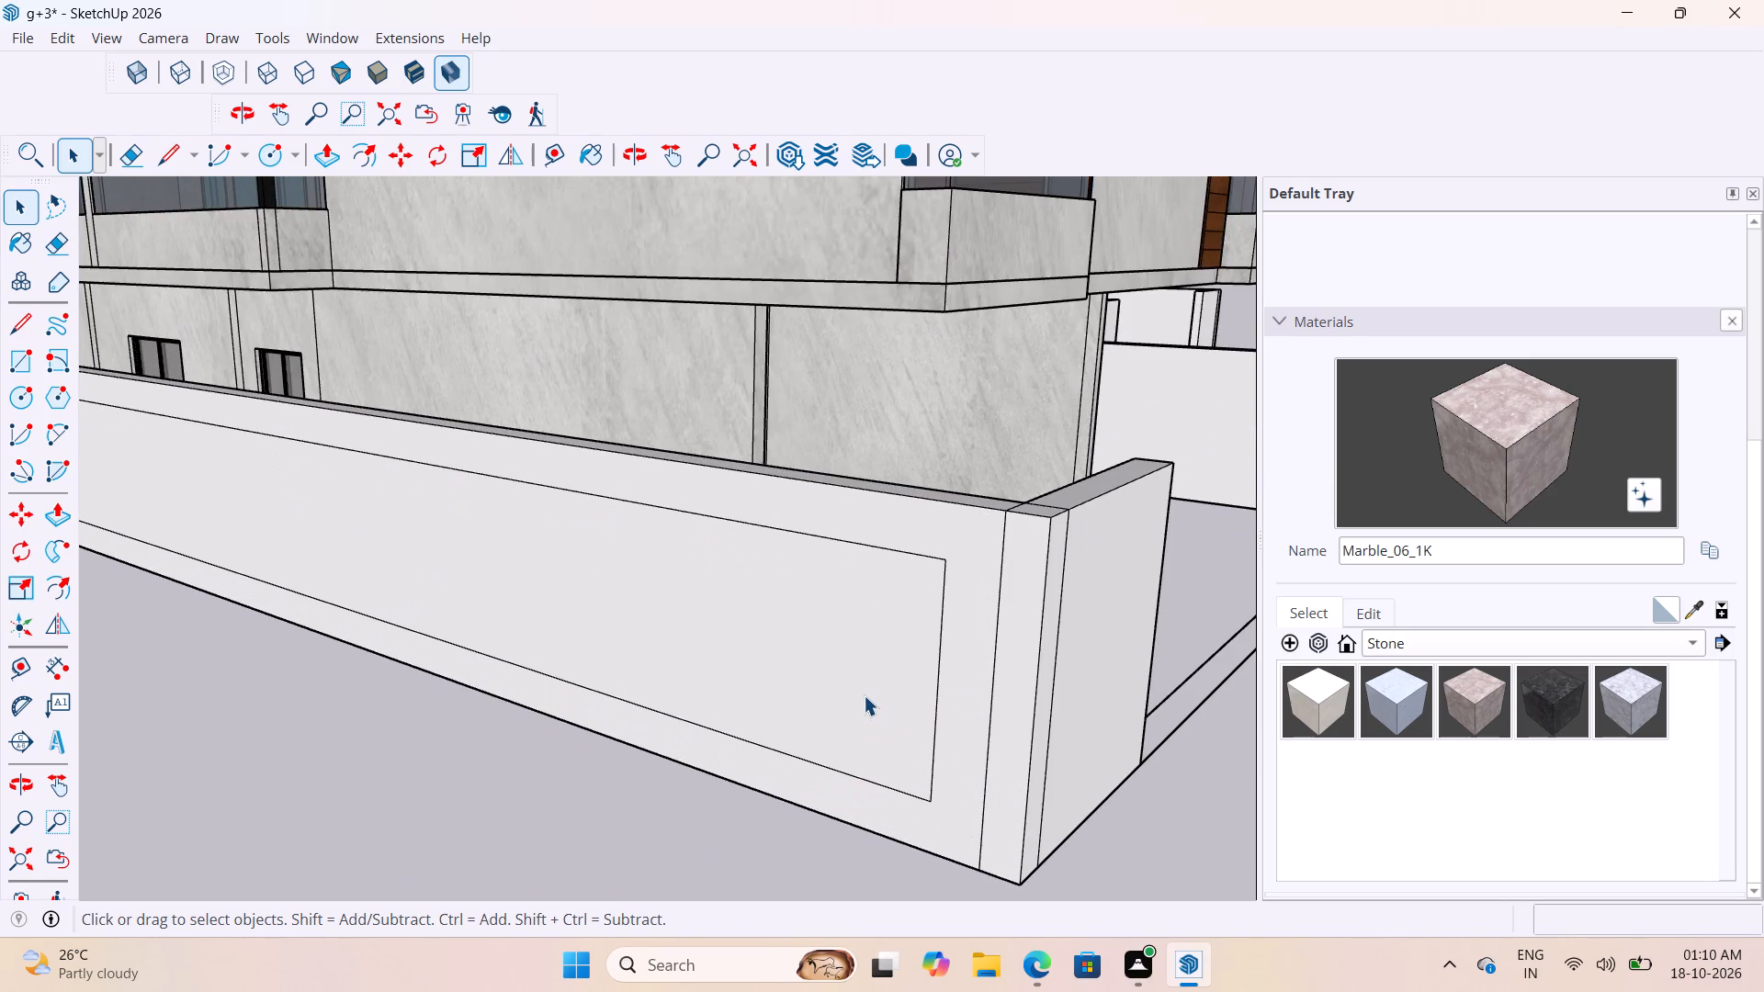
key("p")
key("space")
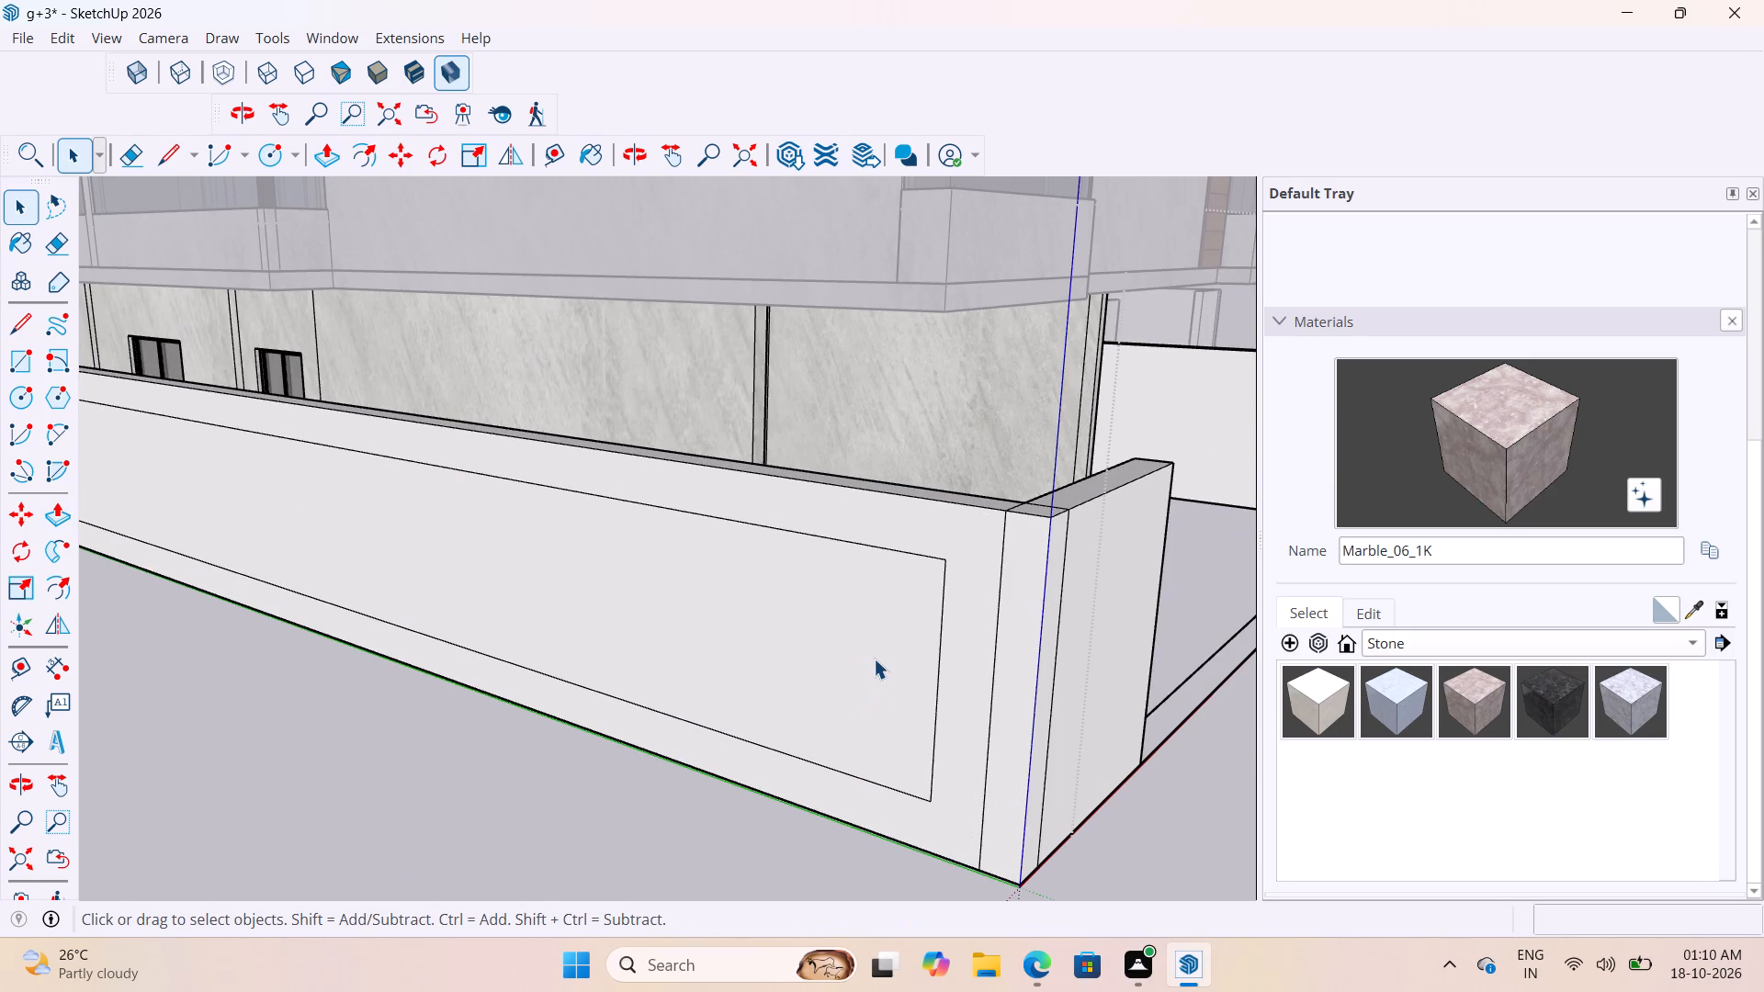
double_click(874, 659)
key("p")
left_click(905, 657)
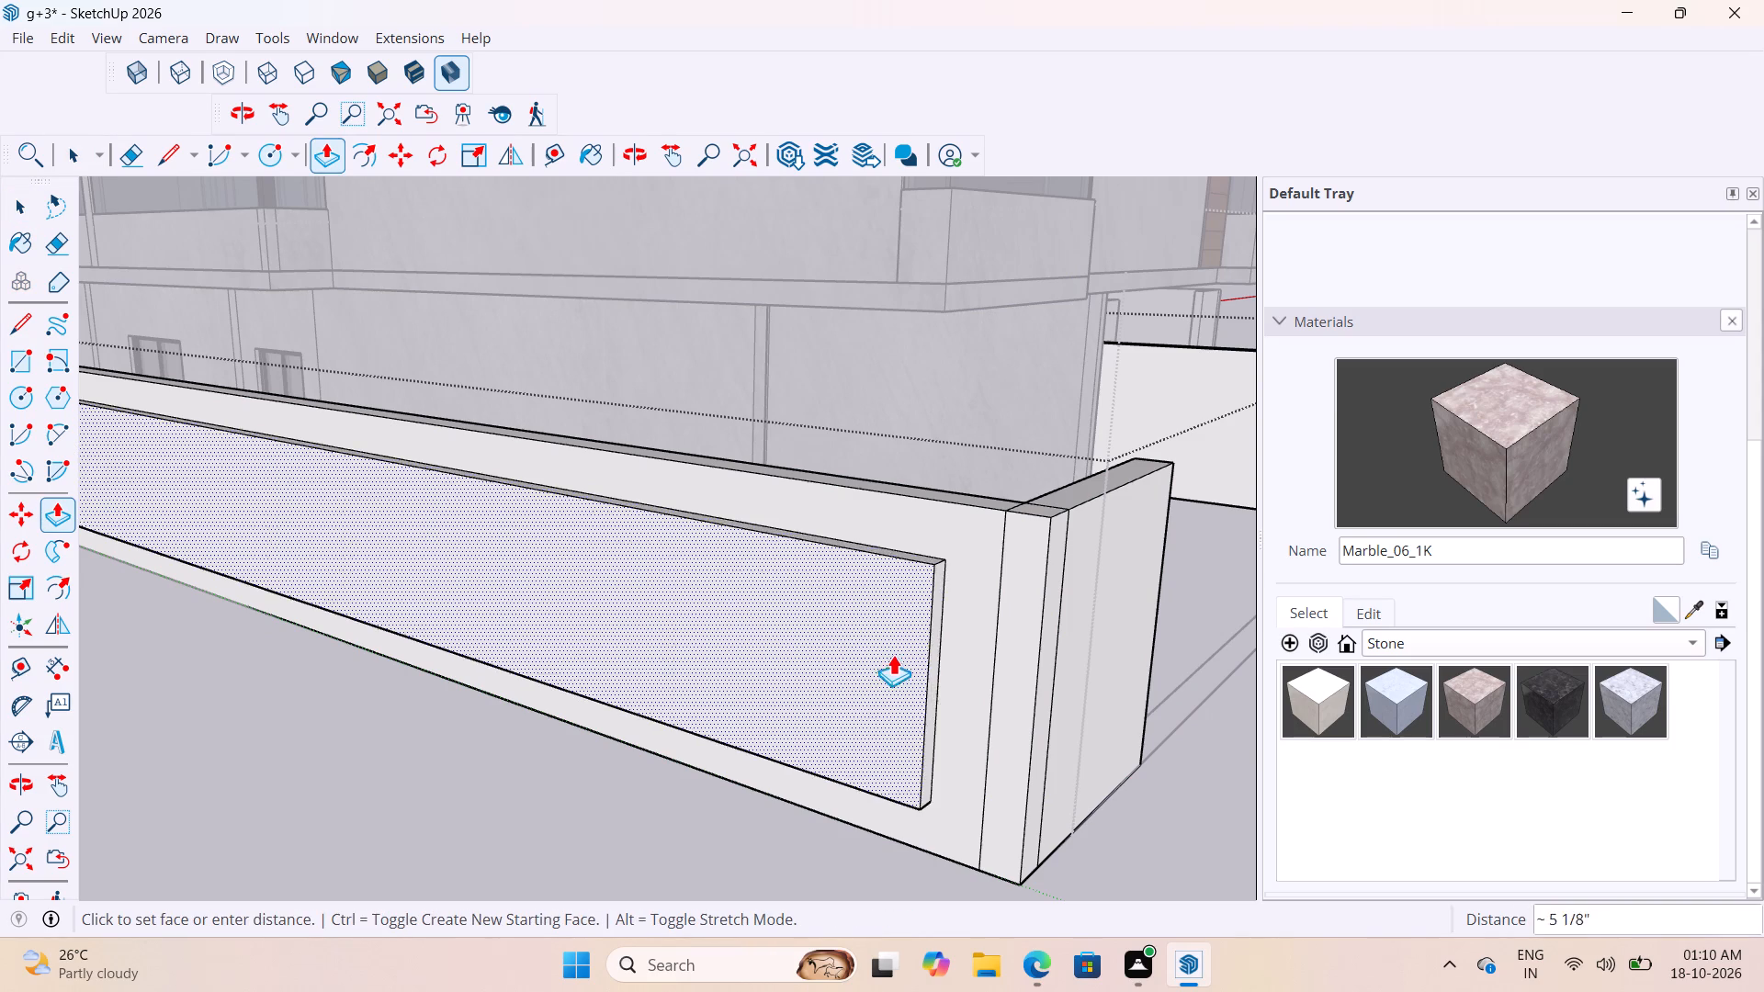
scroll(917, 637, "up", 3)
middle_click_drag(923, 648, 1053, 728)
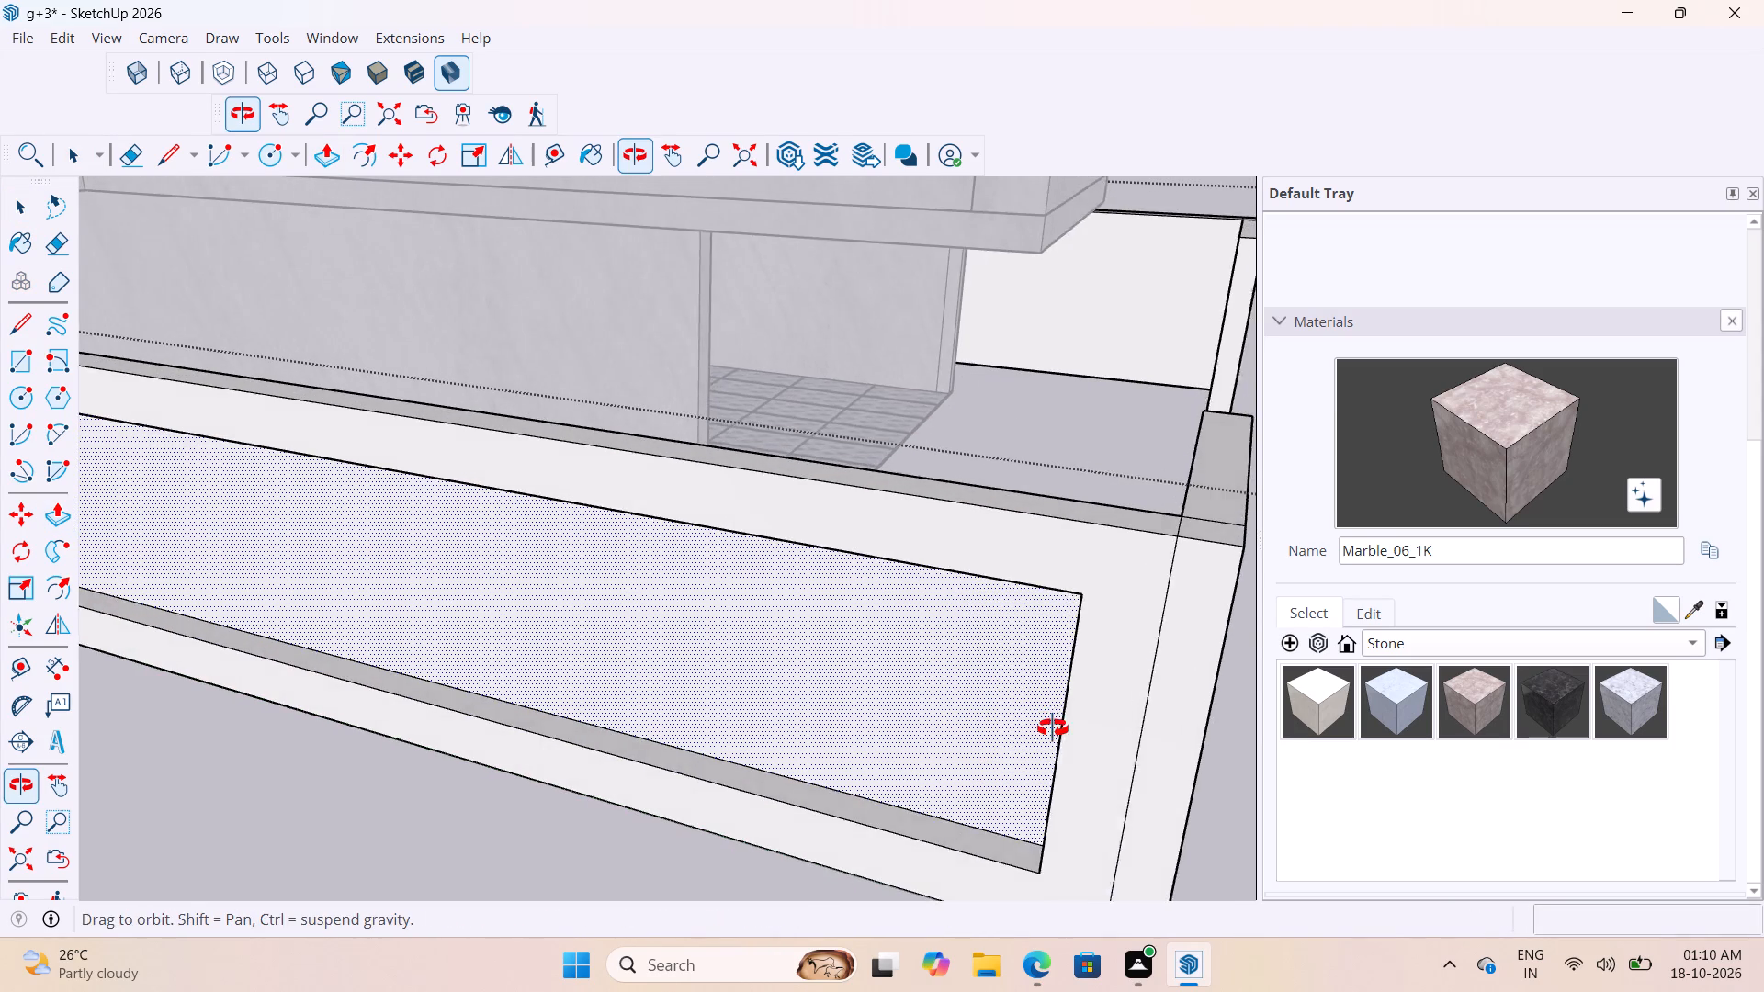
middle_click_drag(1053, 728, 1053, 729)
key("4")
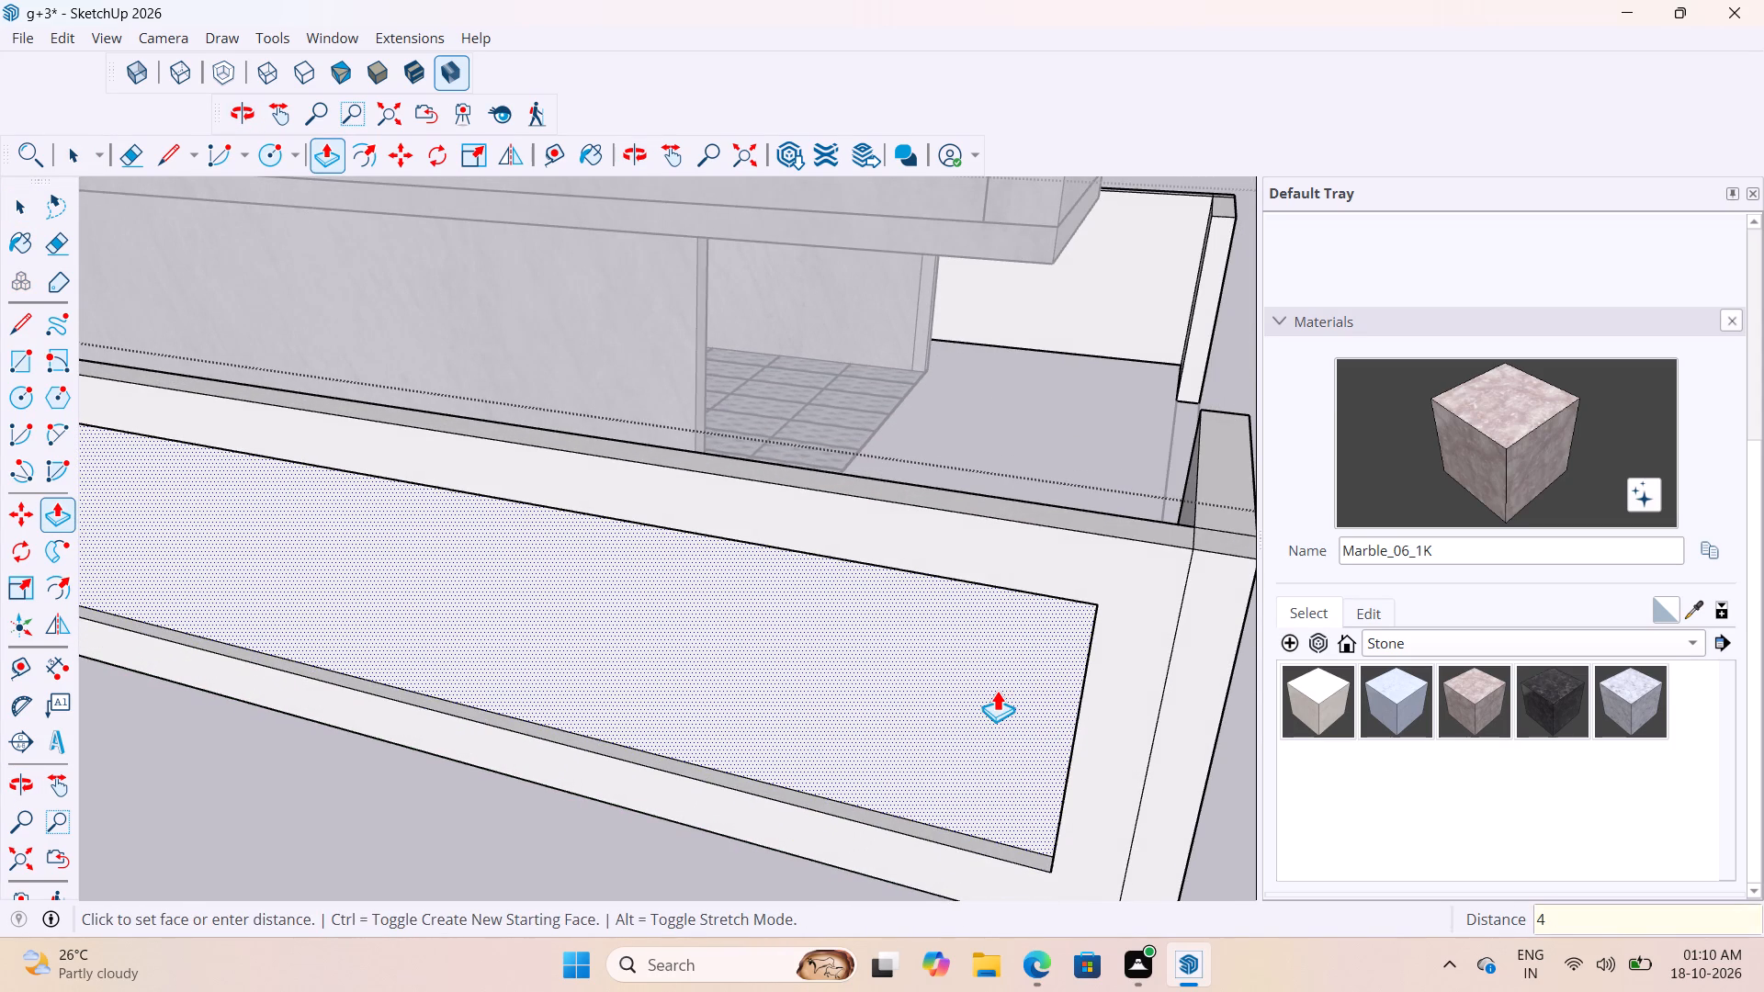
key("shift+quotedbl")
key("Return")
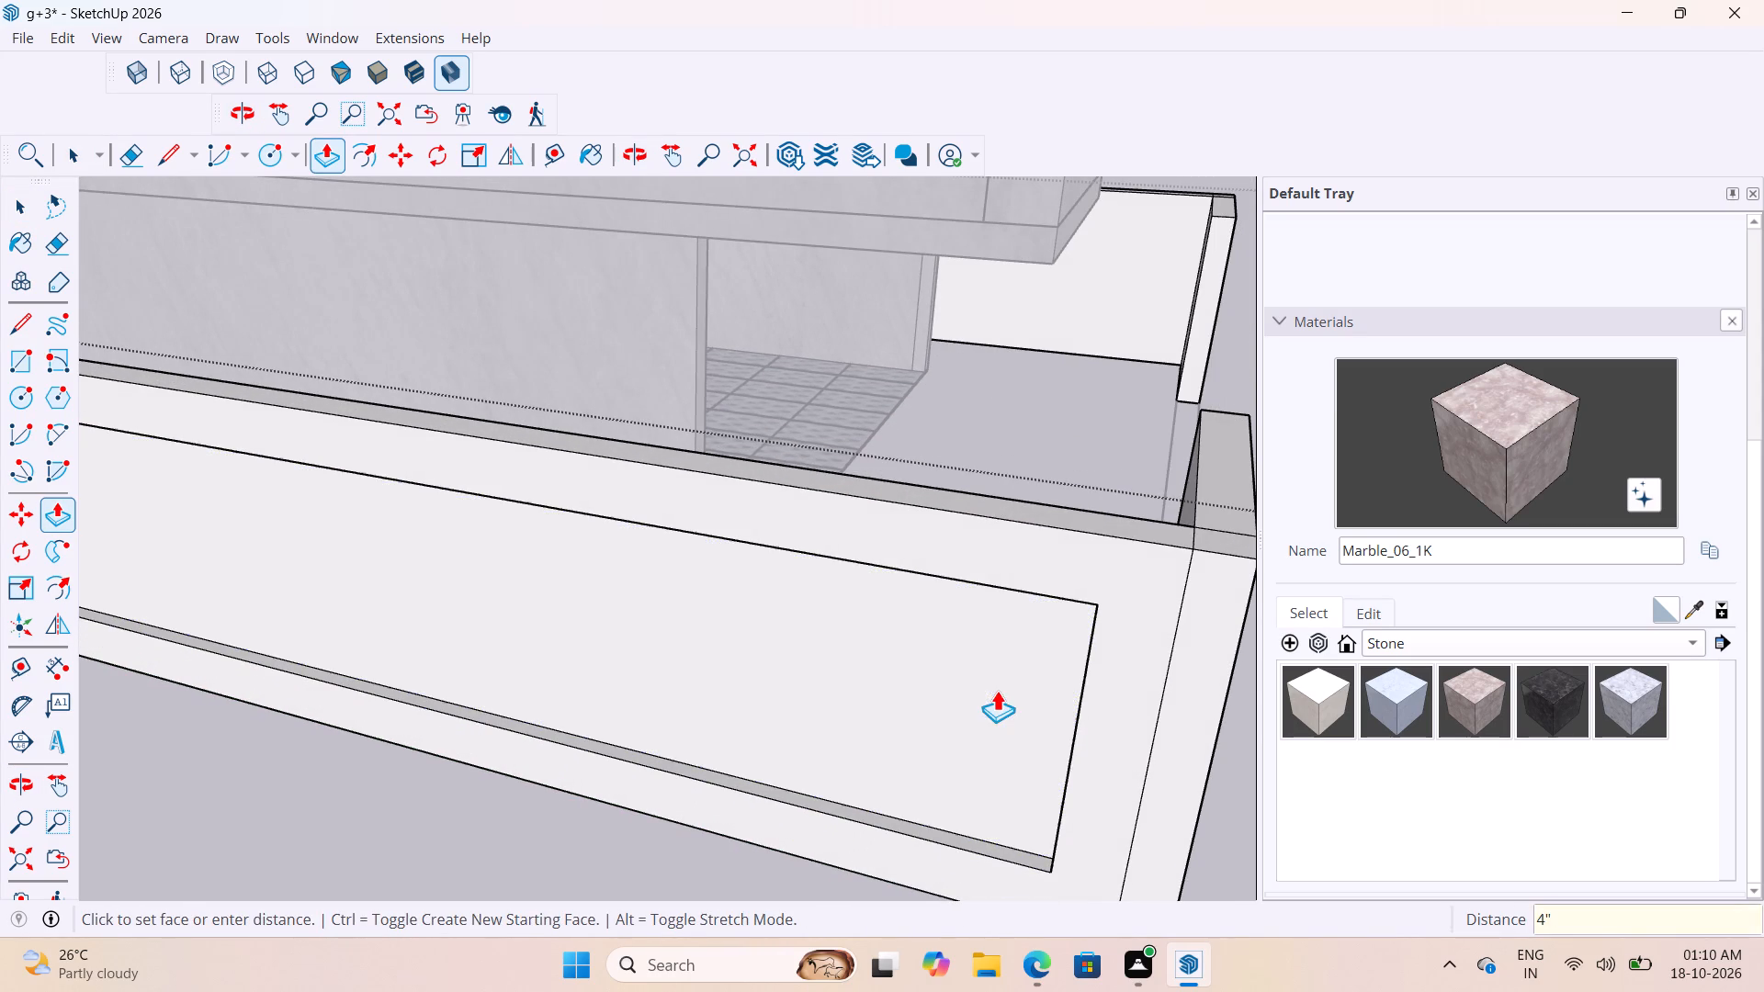
scroll(997, 706, "down", 8)
middle_click_drag(997, 760, 770, 589)
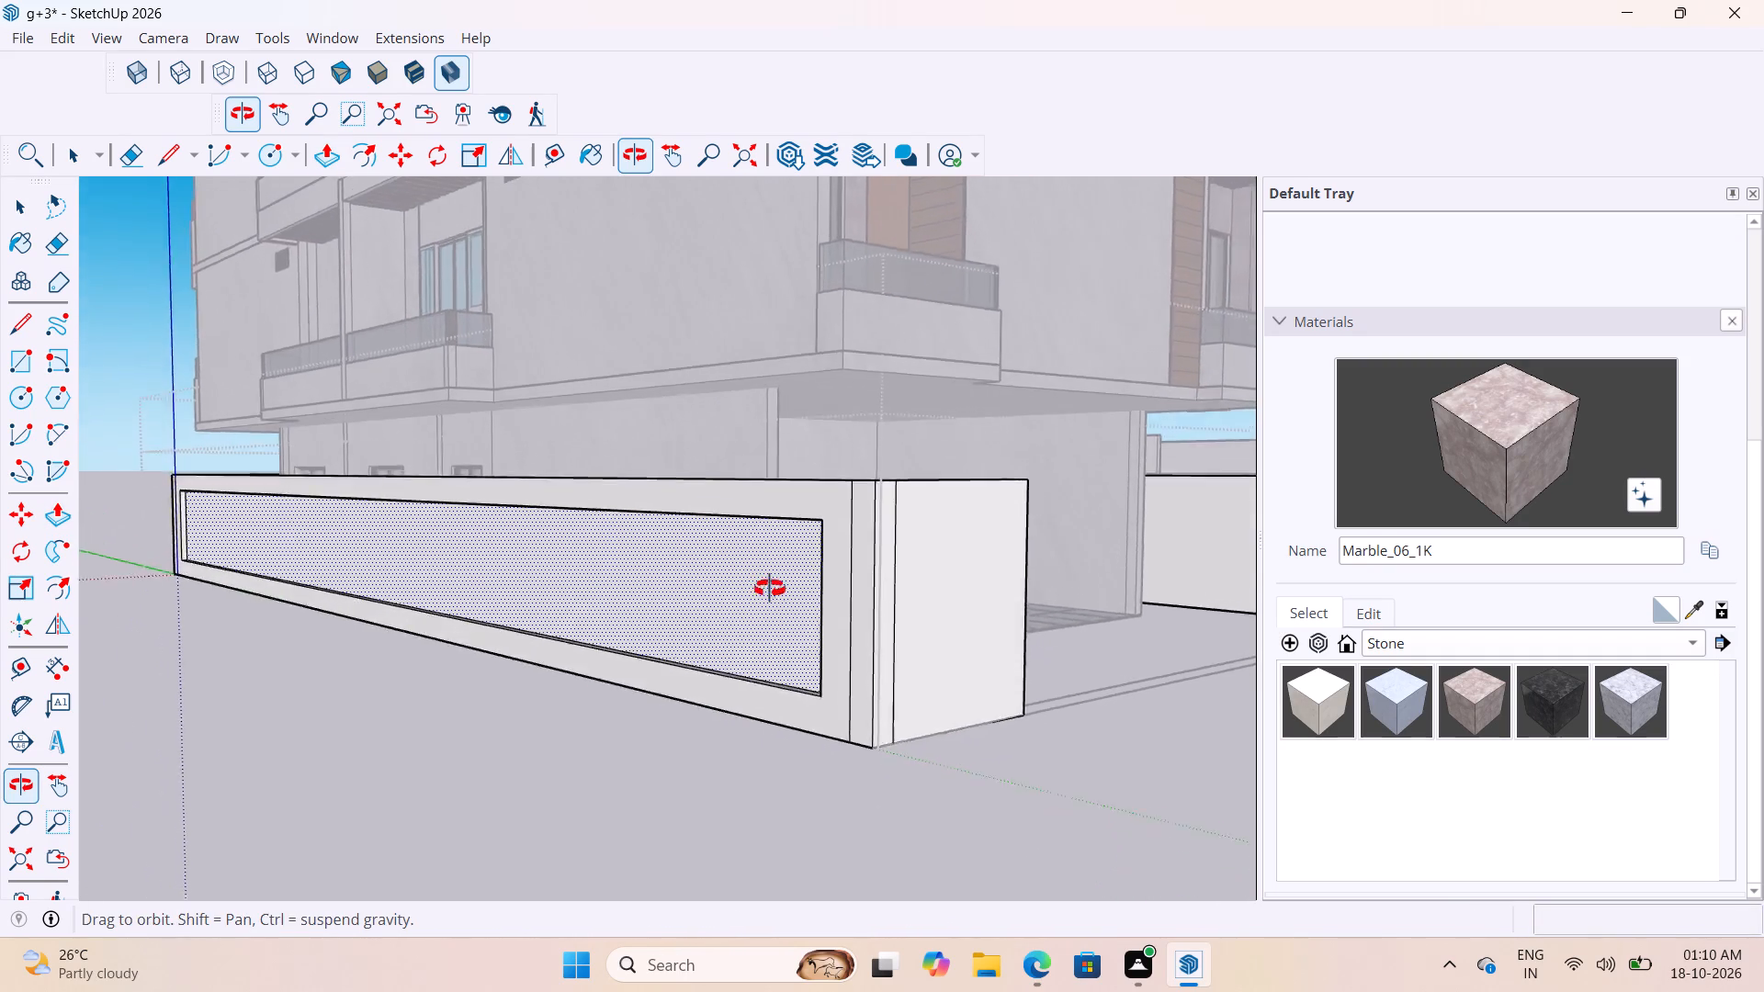
middle_click_drag(770, 589, 968, 600)
scroll(938, 666, "down", 7)
key("space")
key("space")
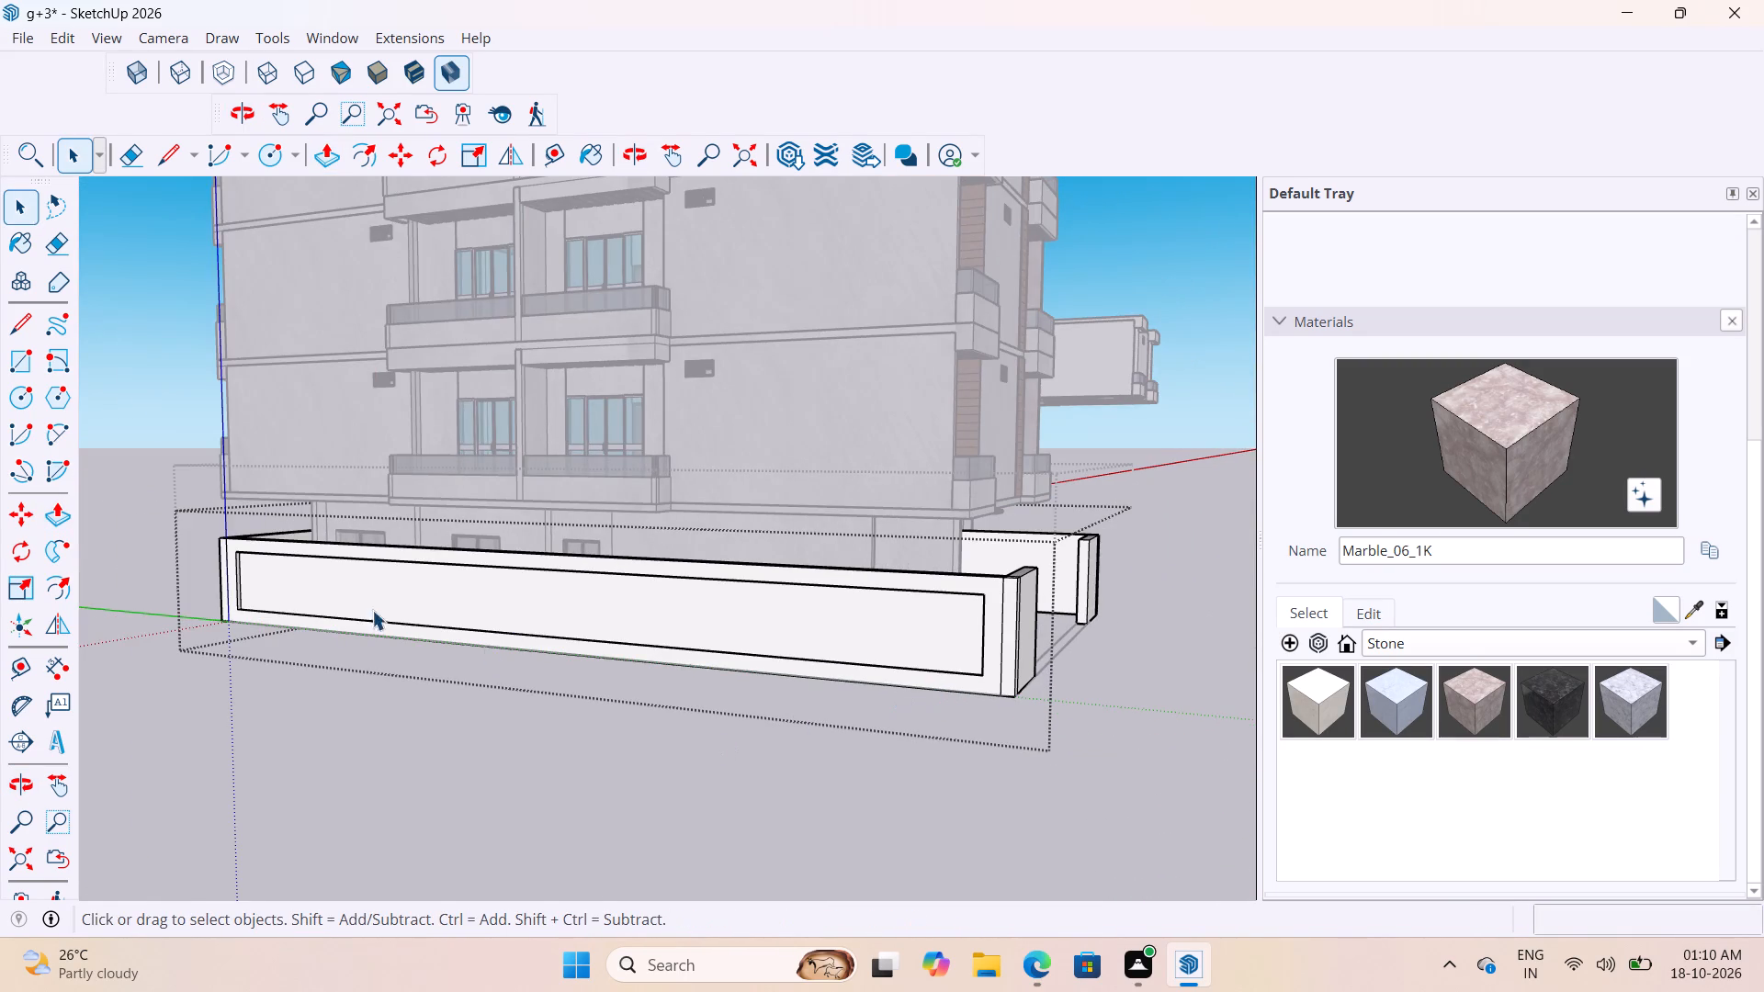
Copy the vertical edge at the far end of the recessed compound wall panel 4' along the panel.
scroll(224, 593, "up", 9)
middle_click_drag(240, 584, 288, 543)
scroll(554, 530, "down", 5)
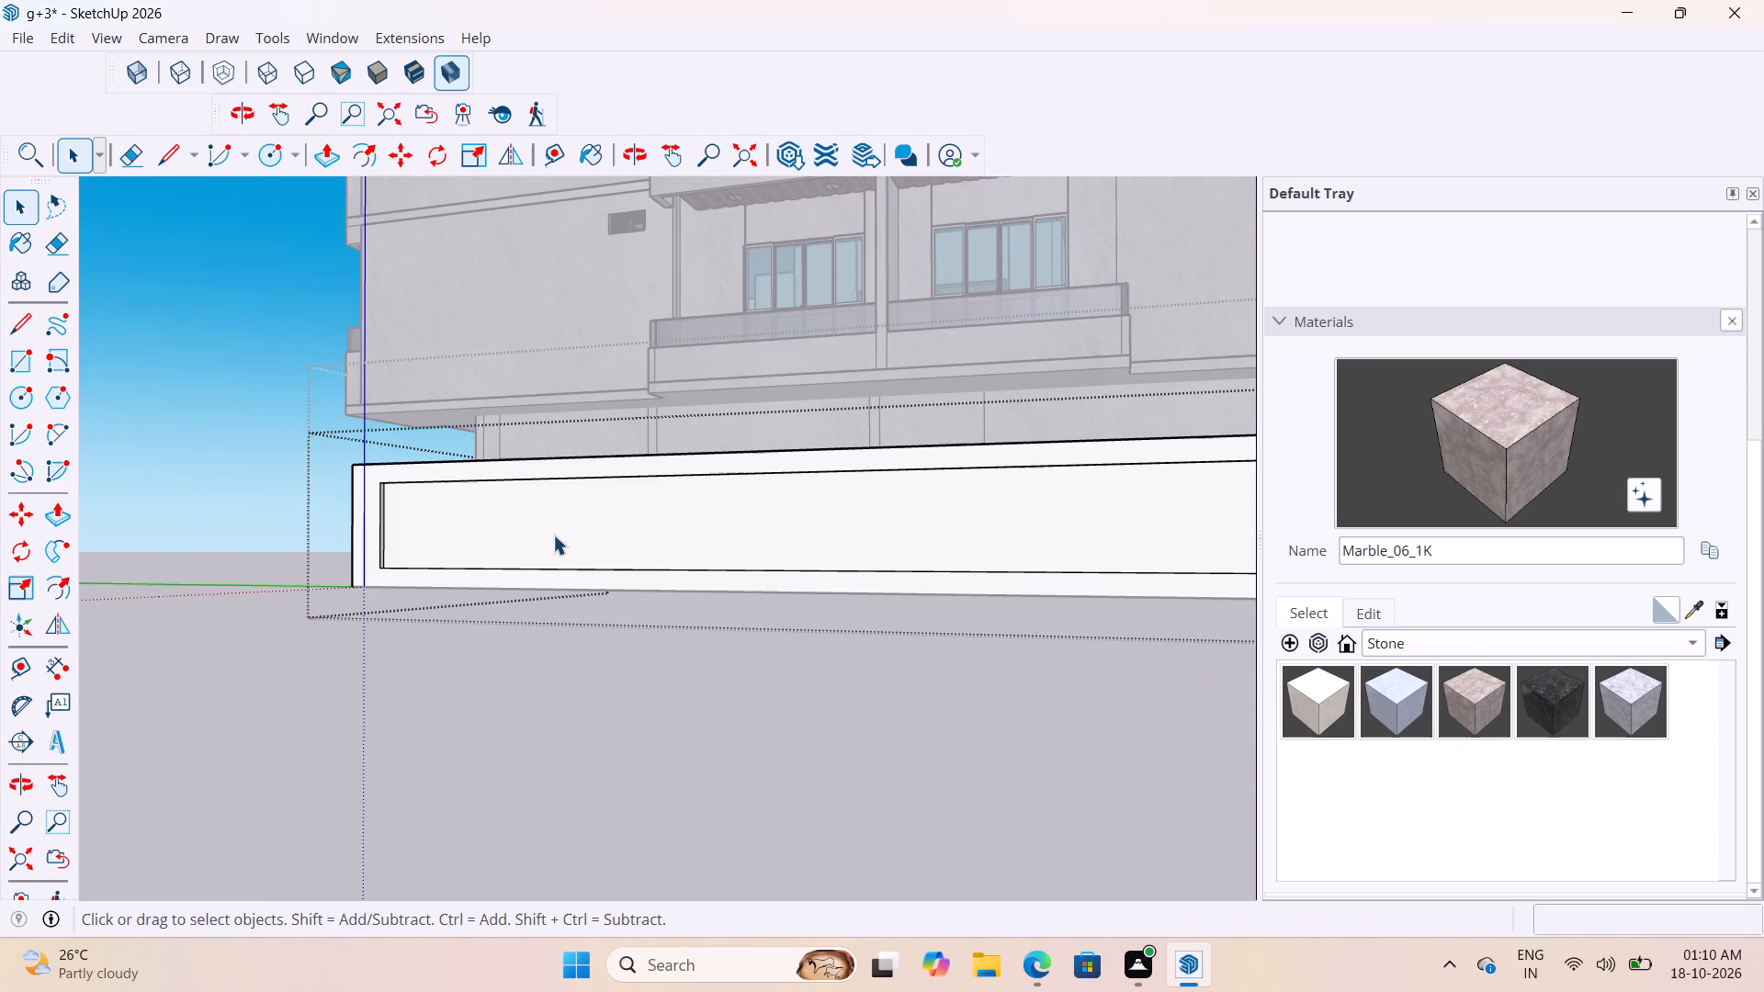
scroll(550, 536, "up", 13)
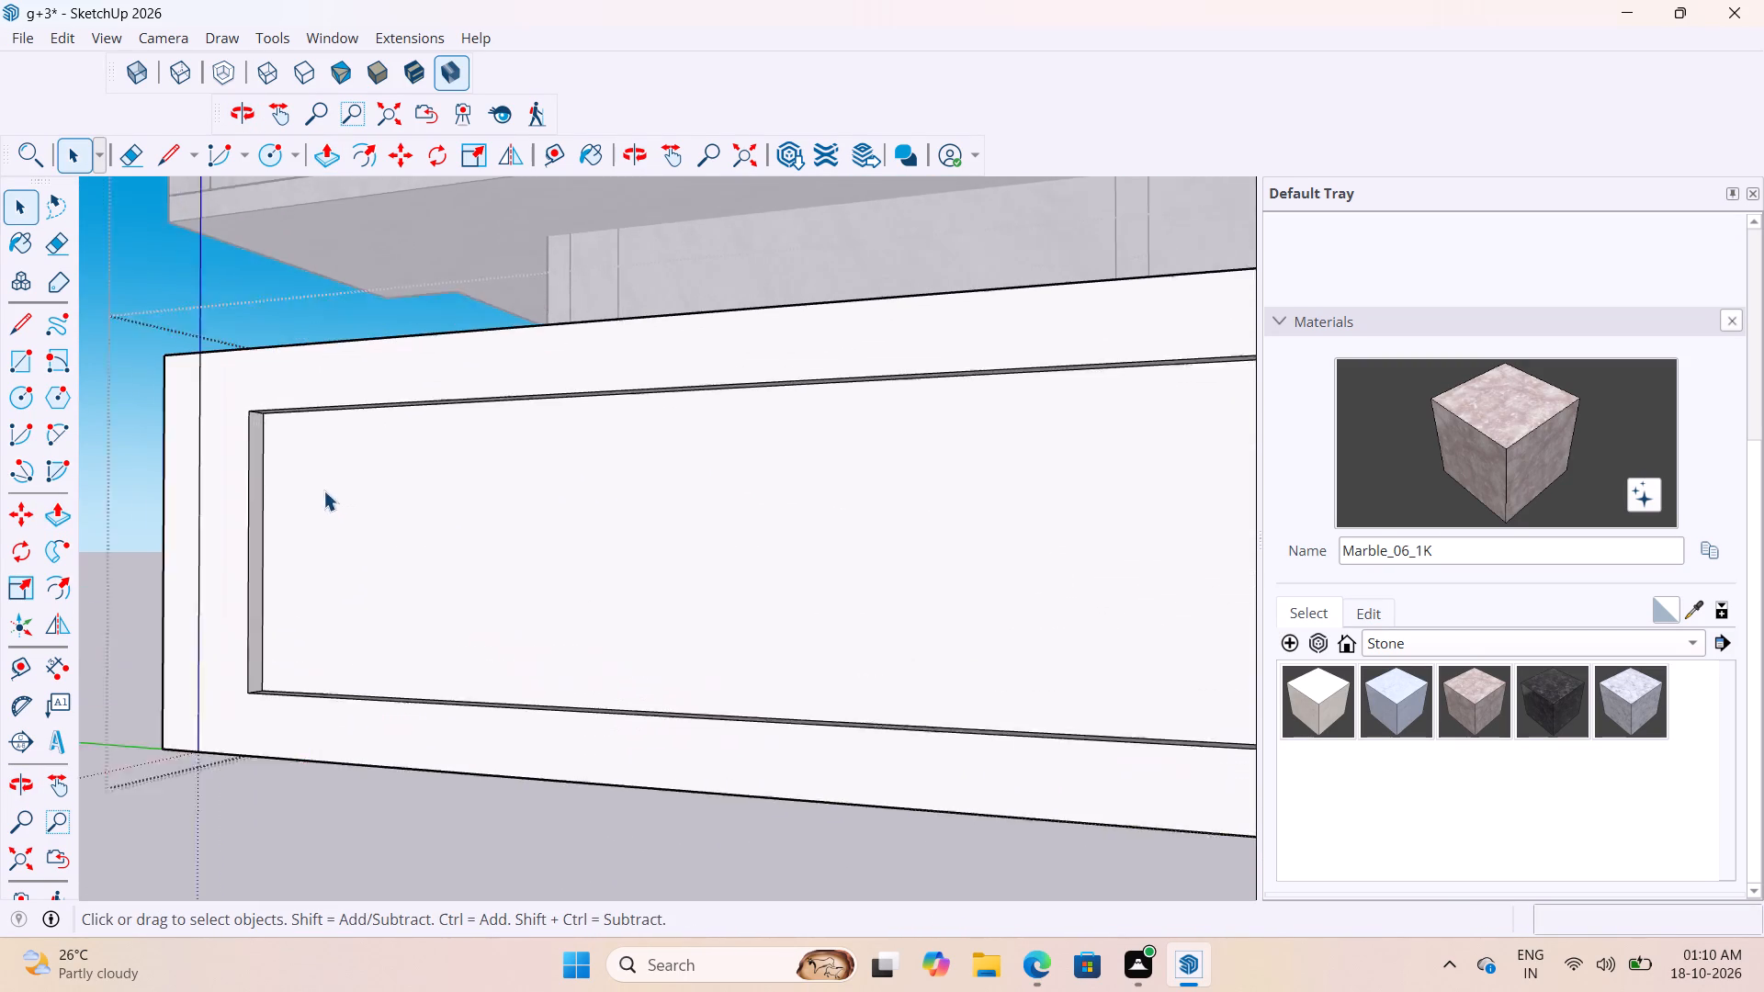
scroll(323, 490, "up", 1)
left_click(252, 471)
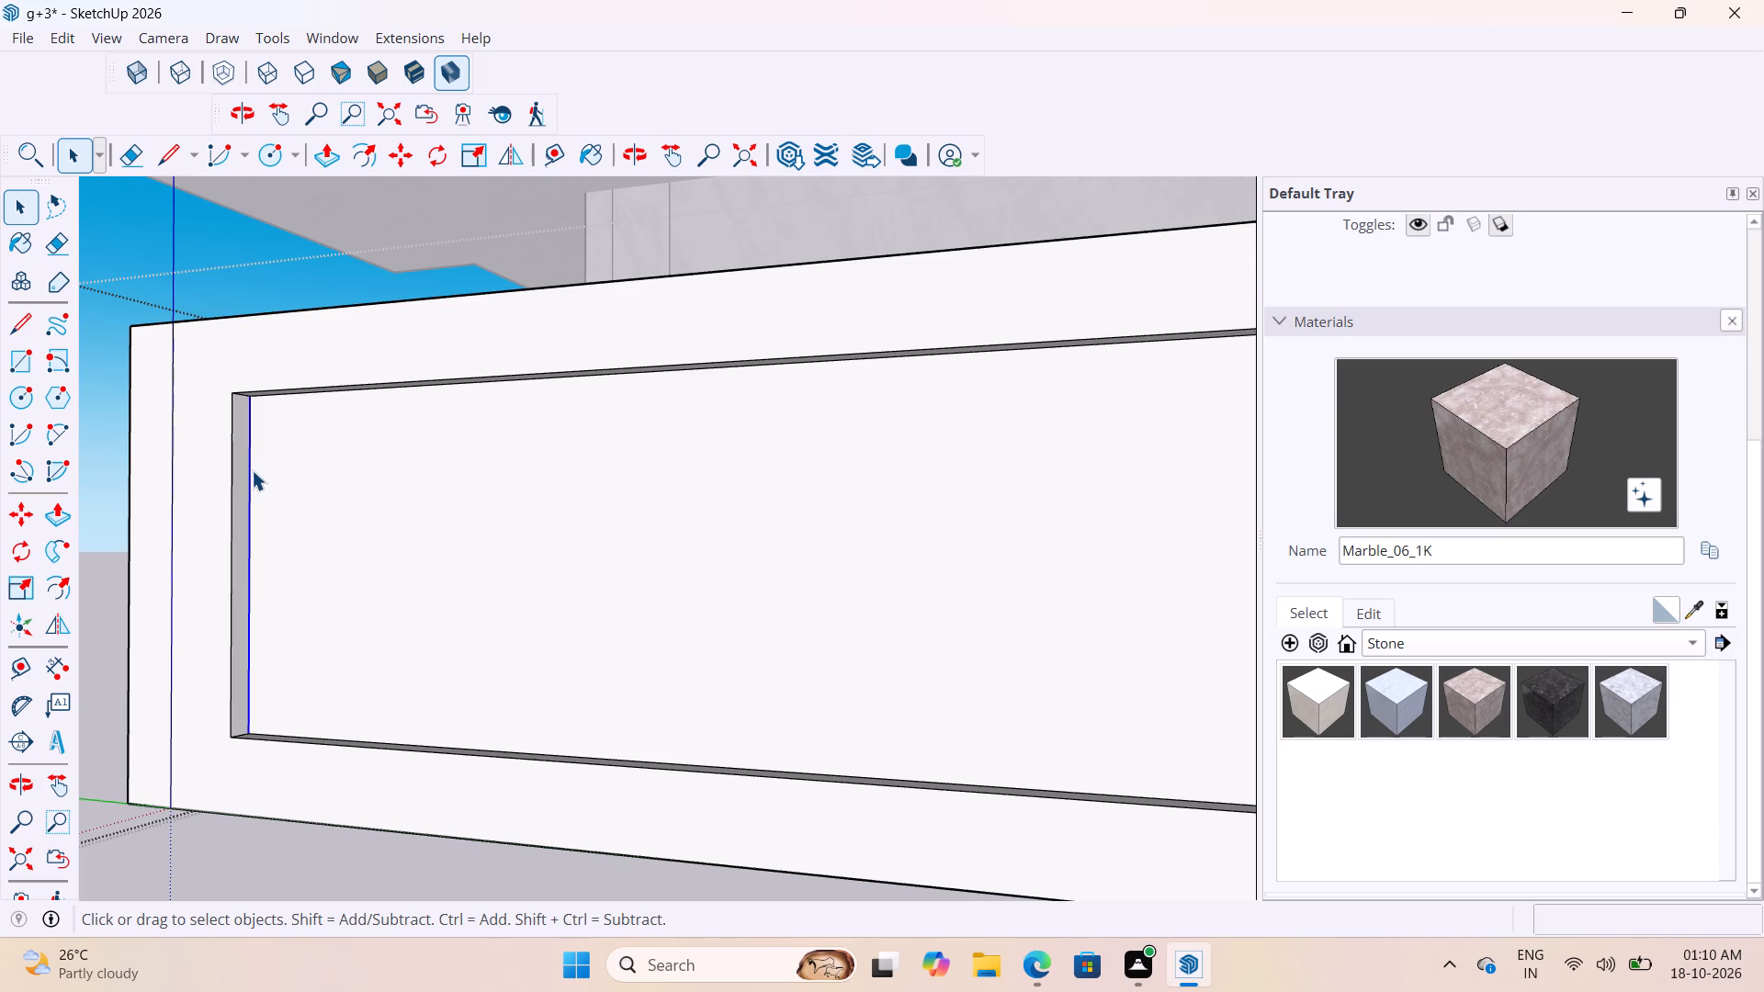
key("m")
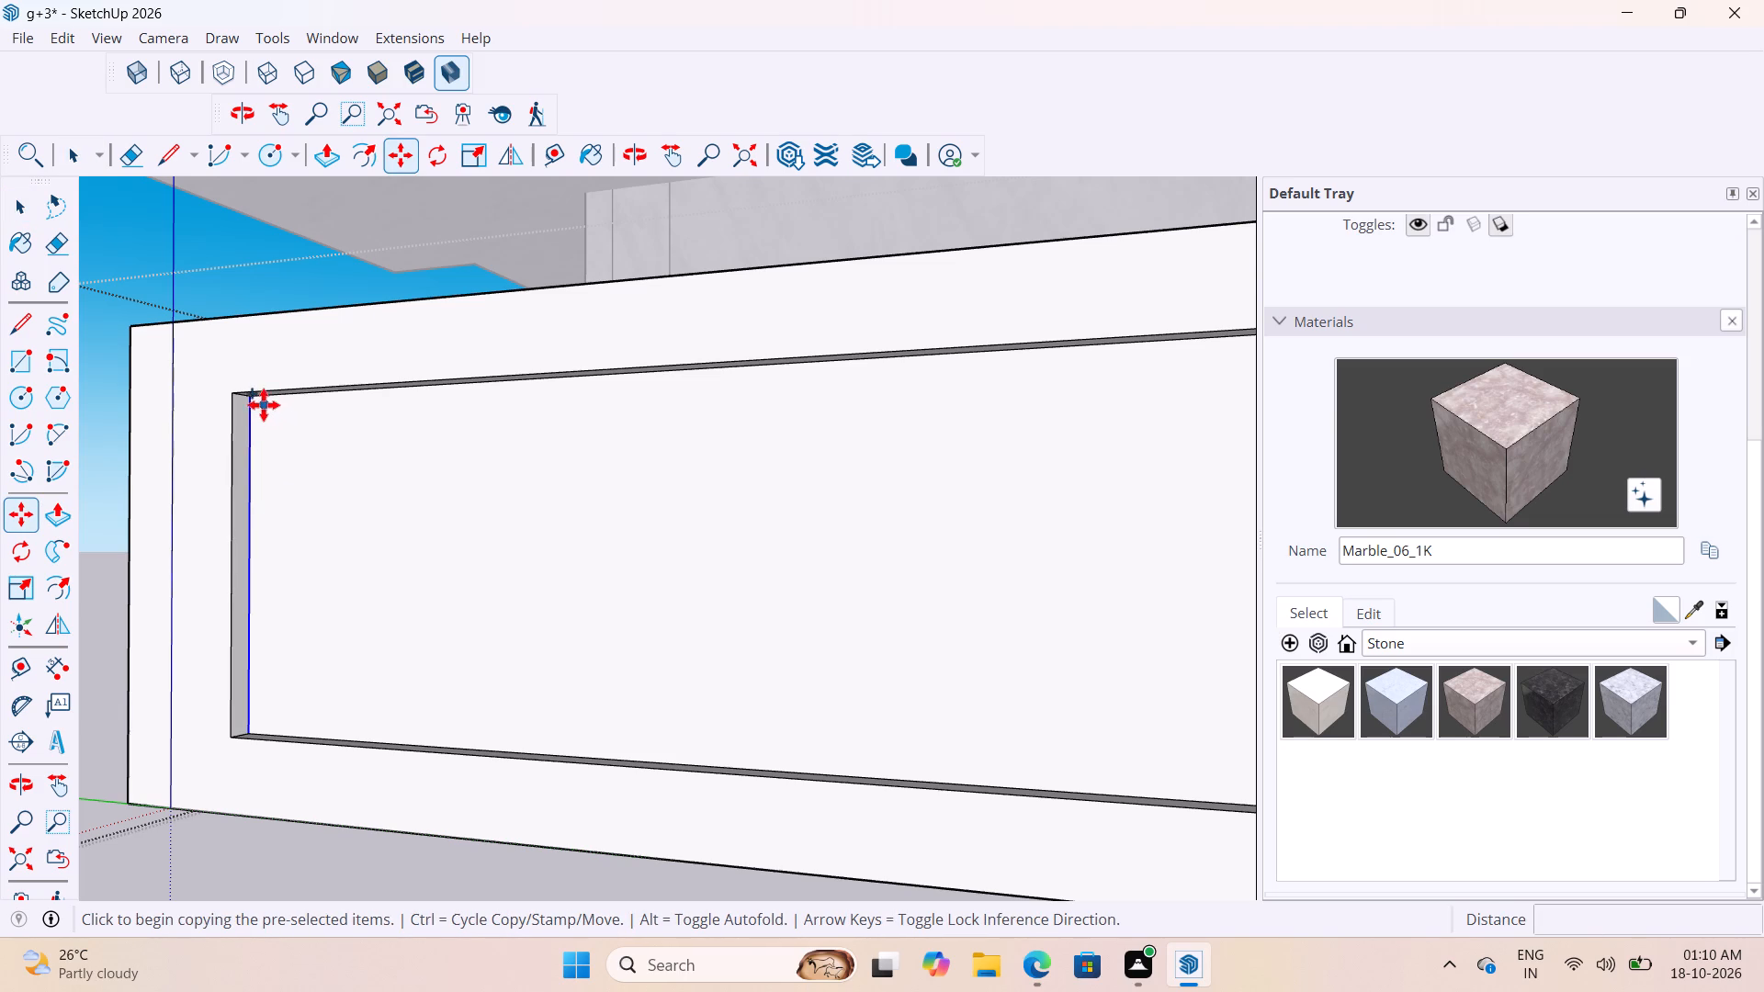
left_click(255, 404)
scroll(630, 402, "down", 5)
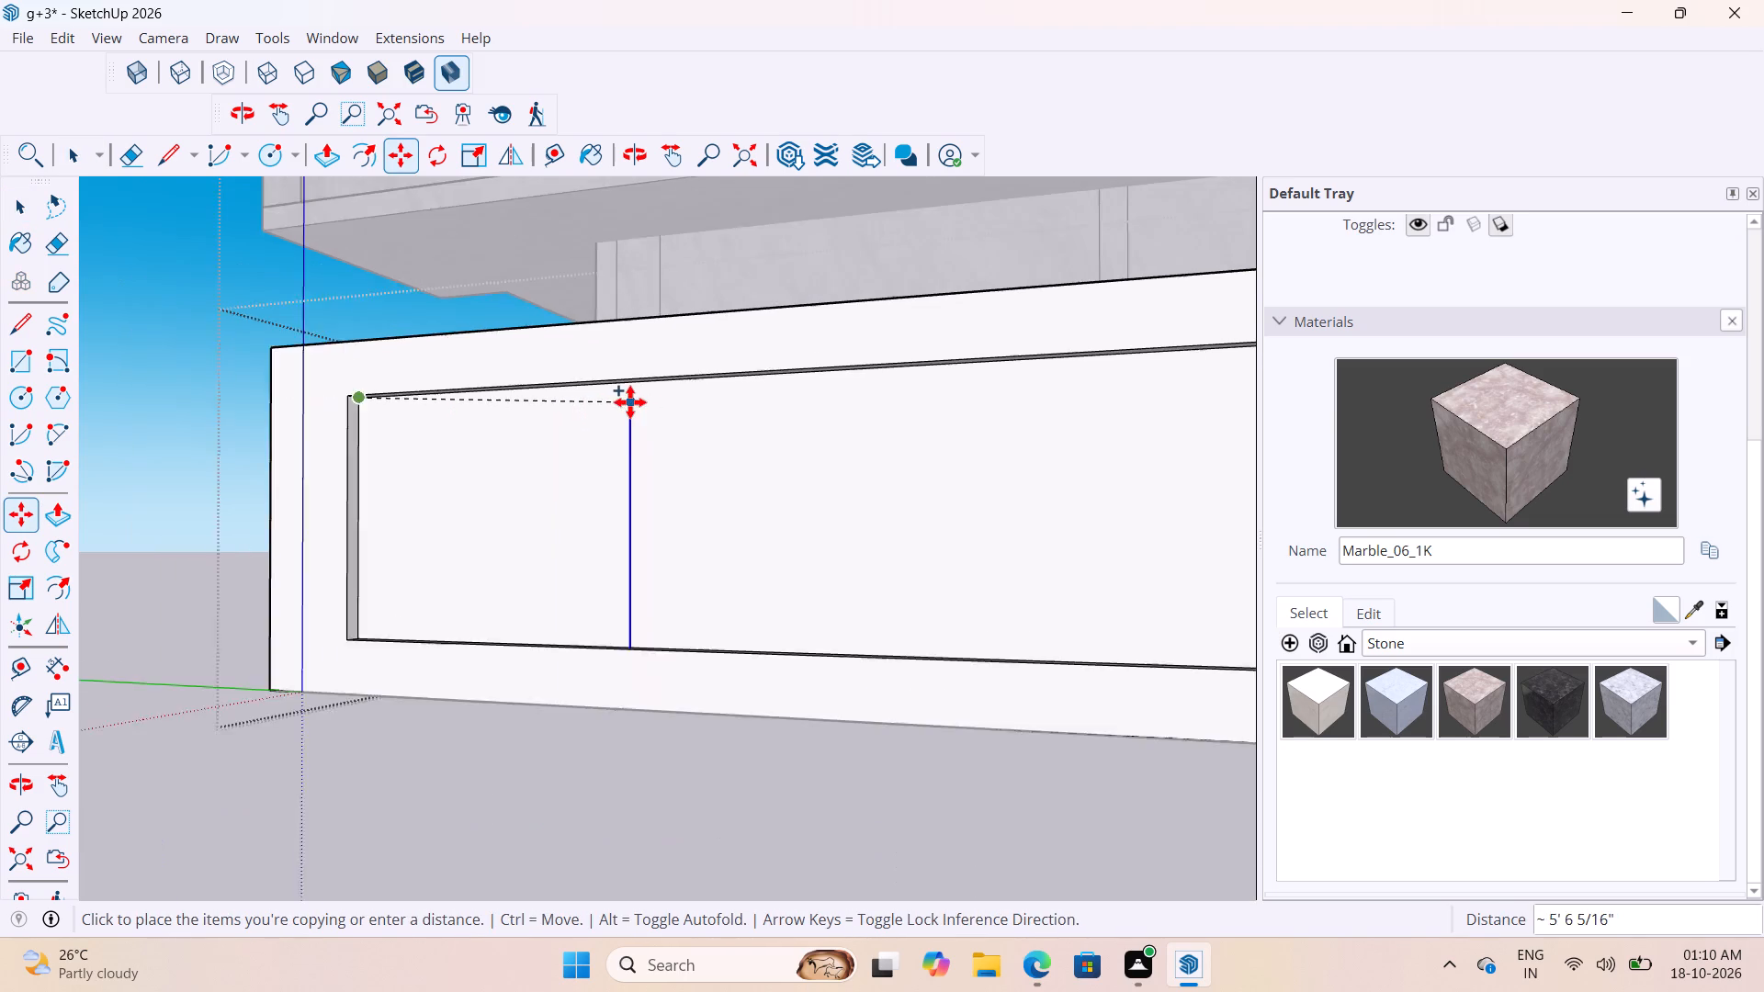
scroll(630, 402, "down", 4)
scroll(636, 402, "up", 3)
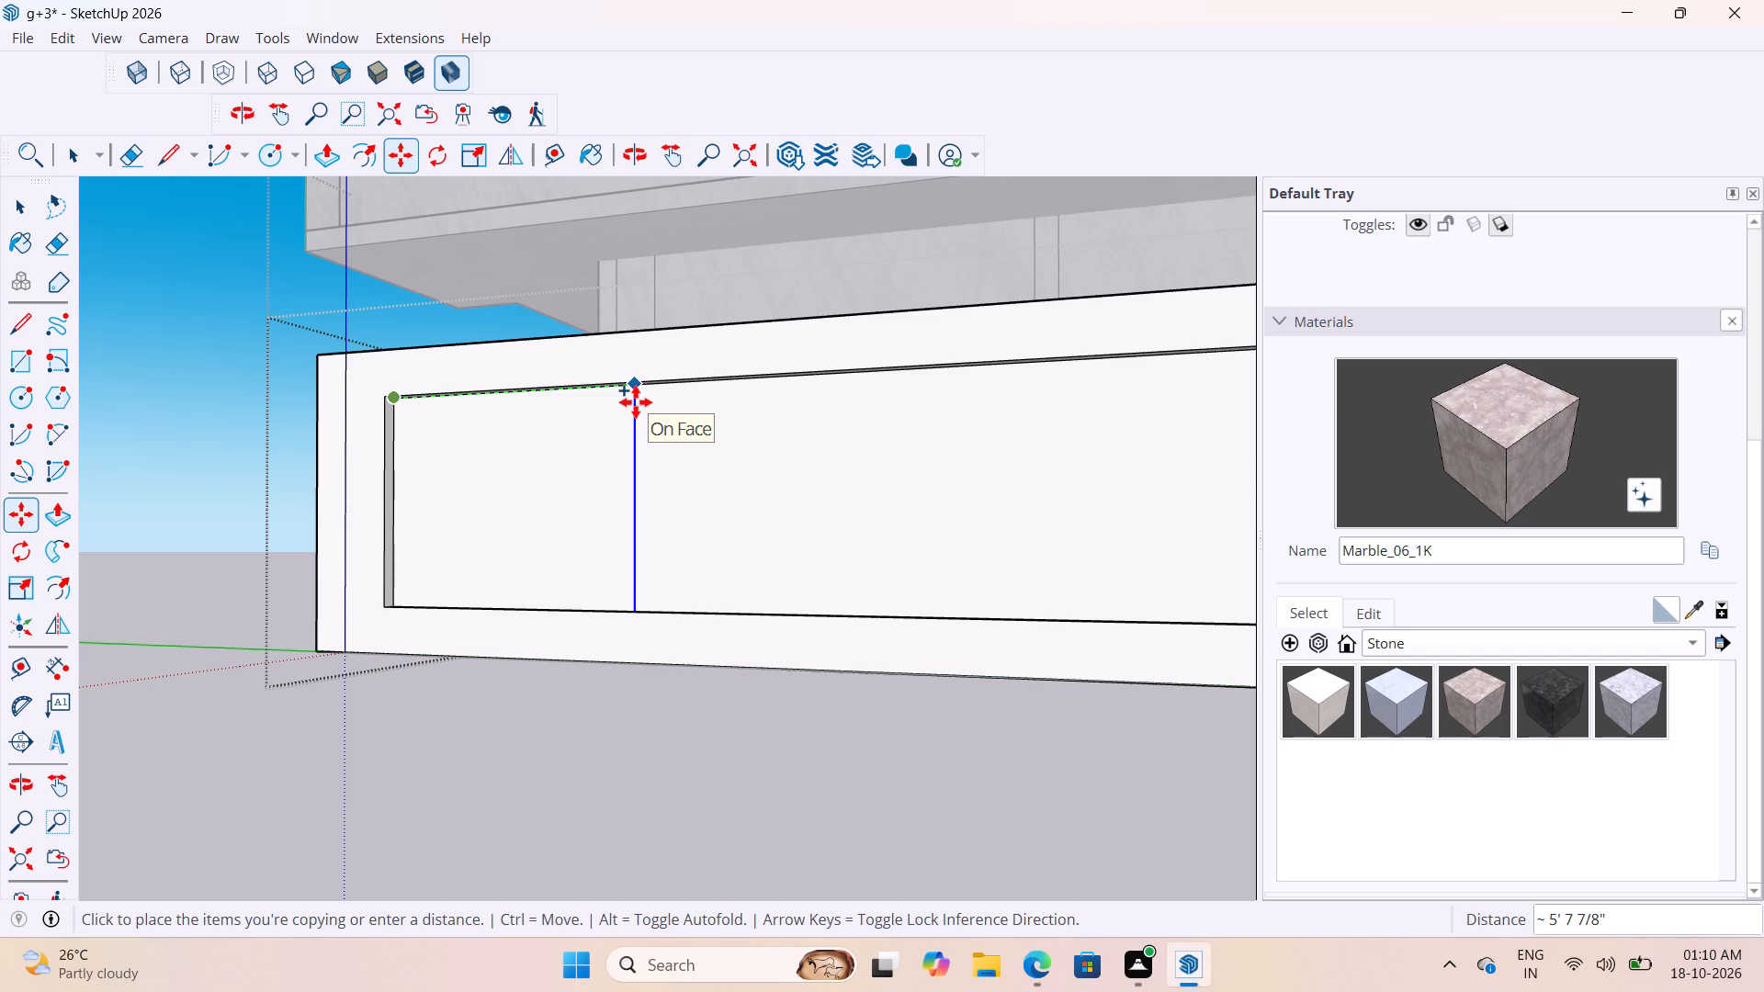
scroll(636, 402, "up", 10)
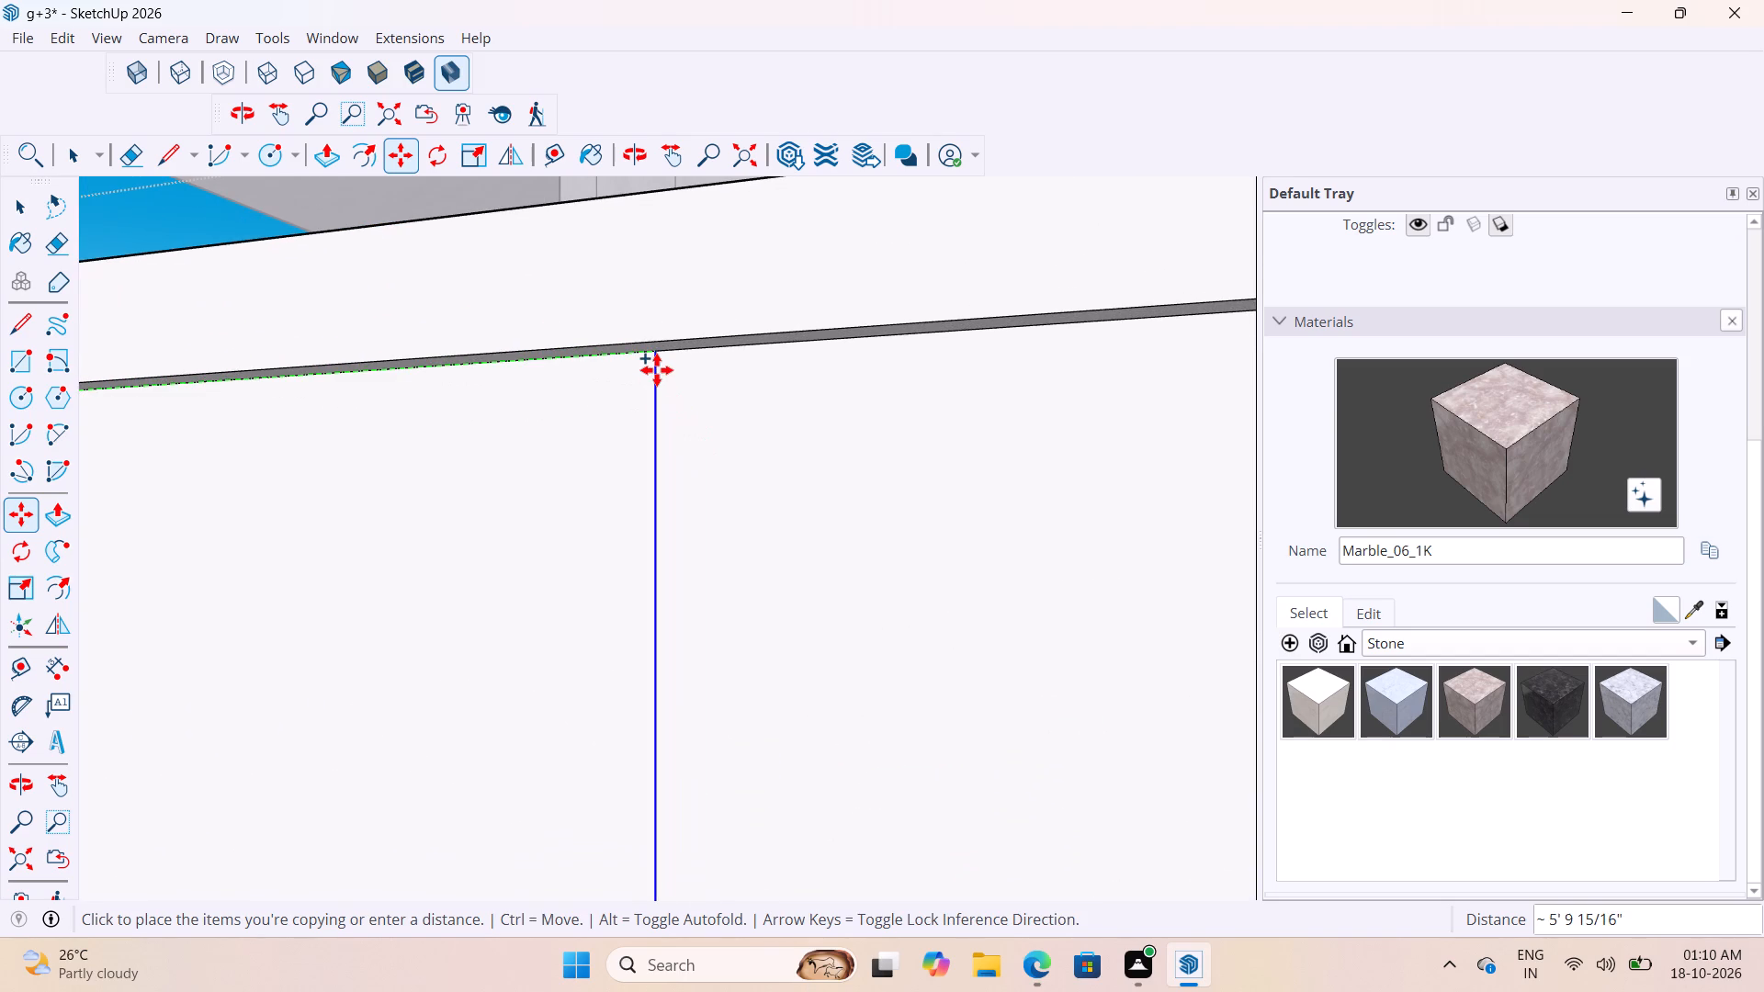
scroll(657, 369, "down", 8)
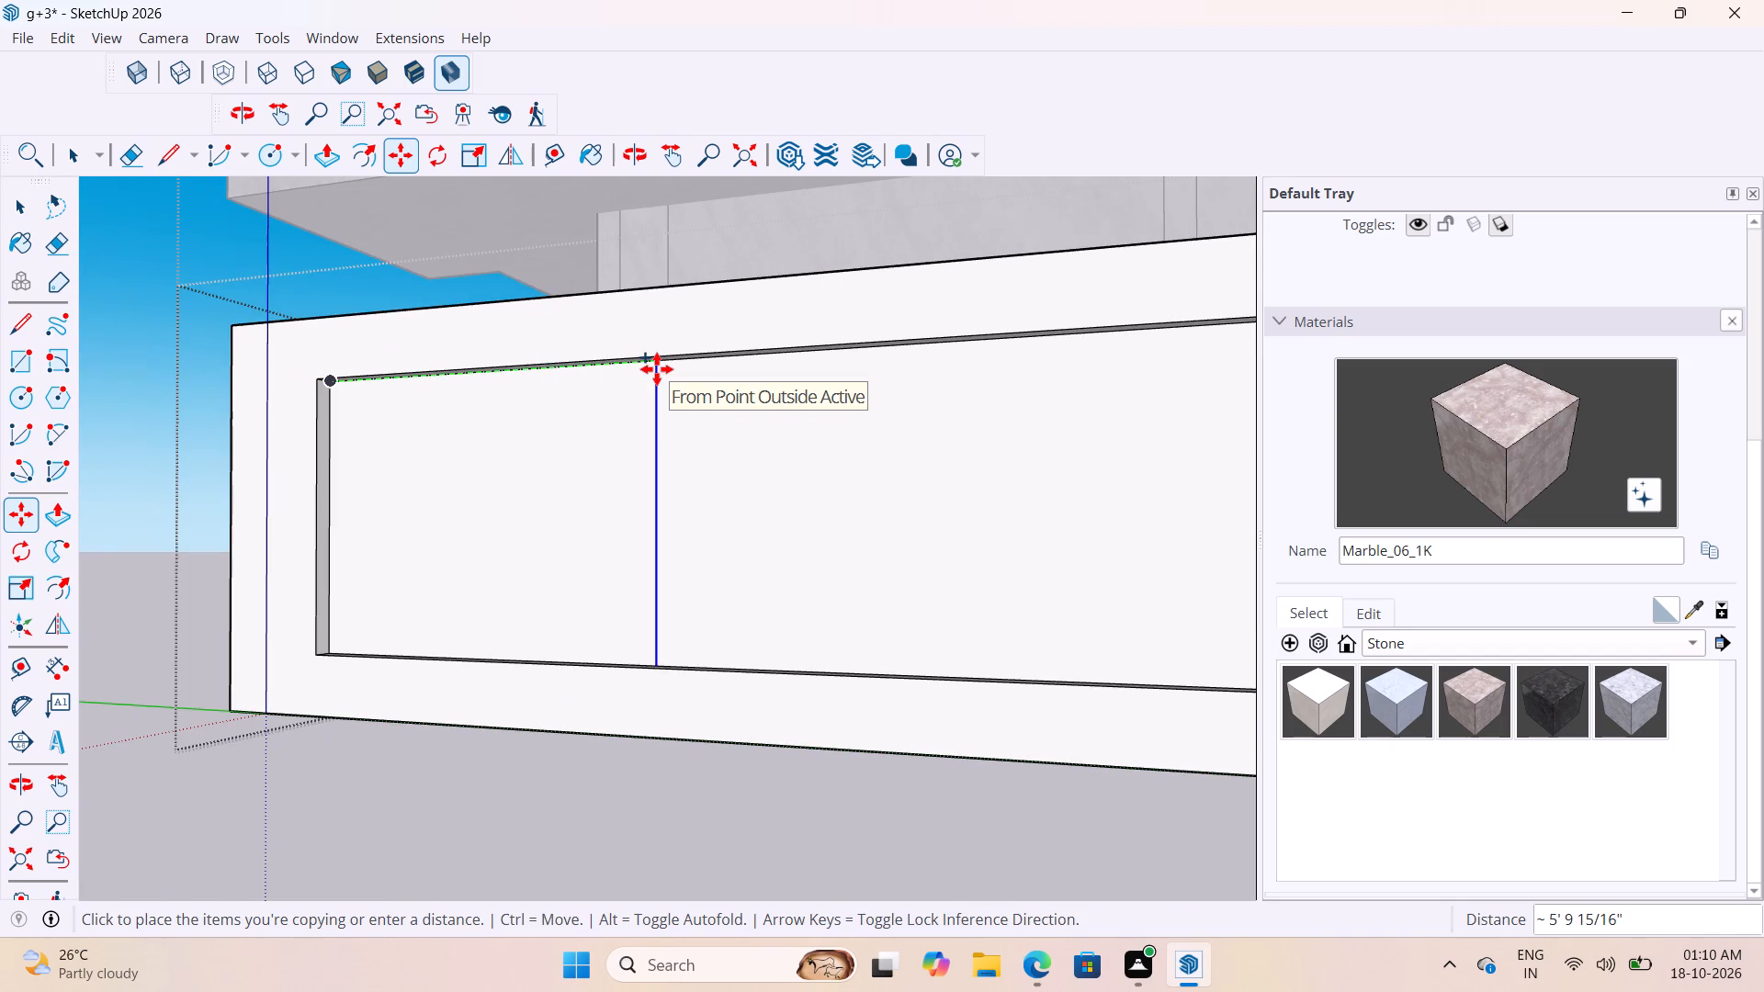
key("4")
key("apostrophe")
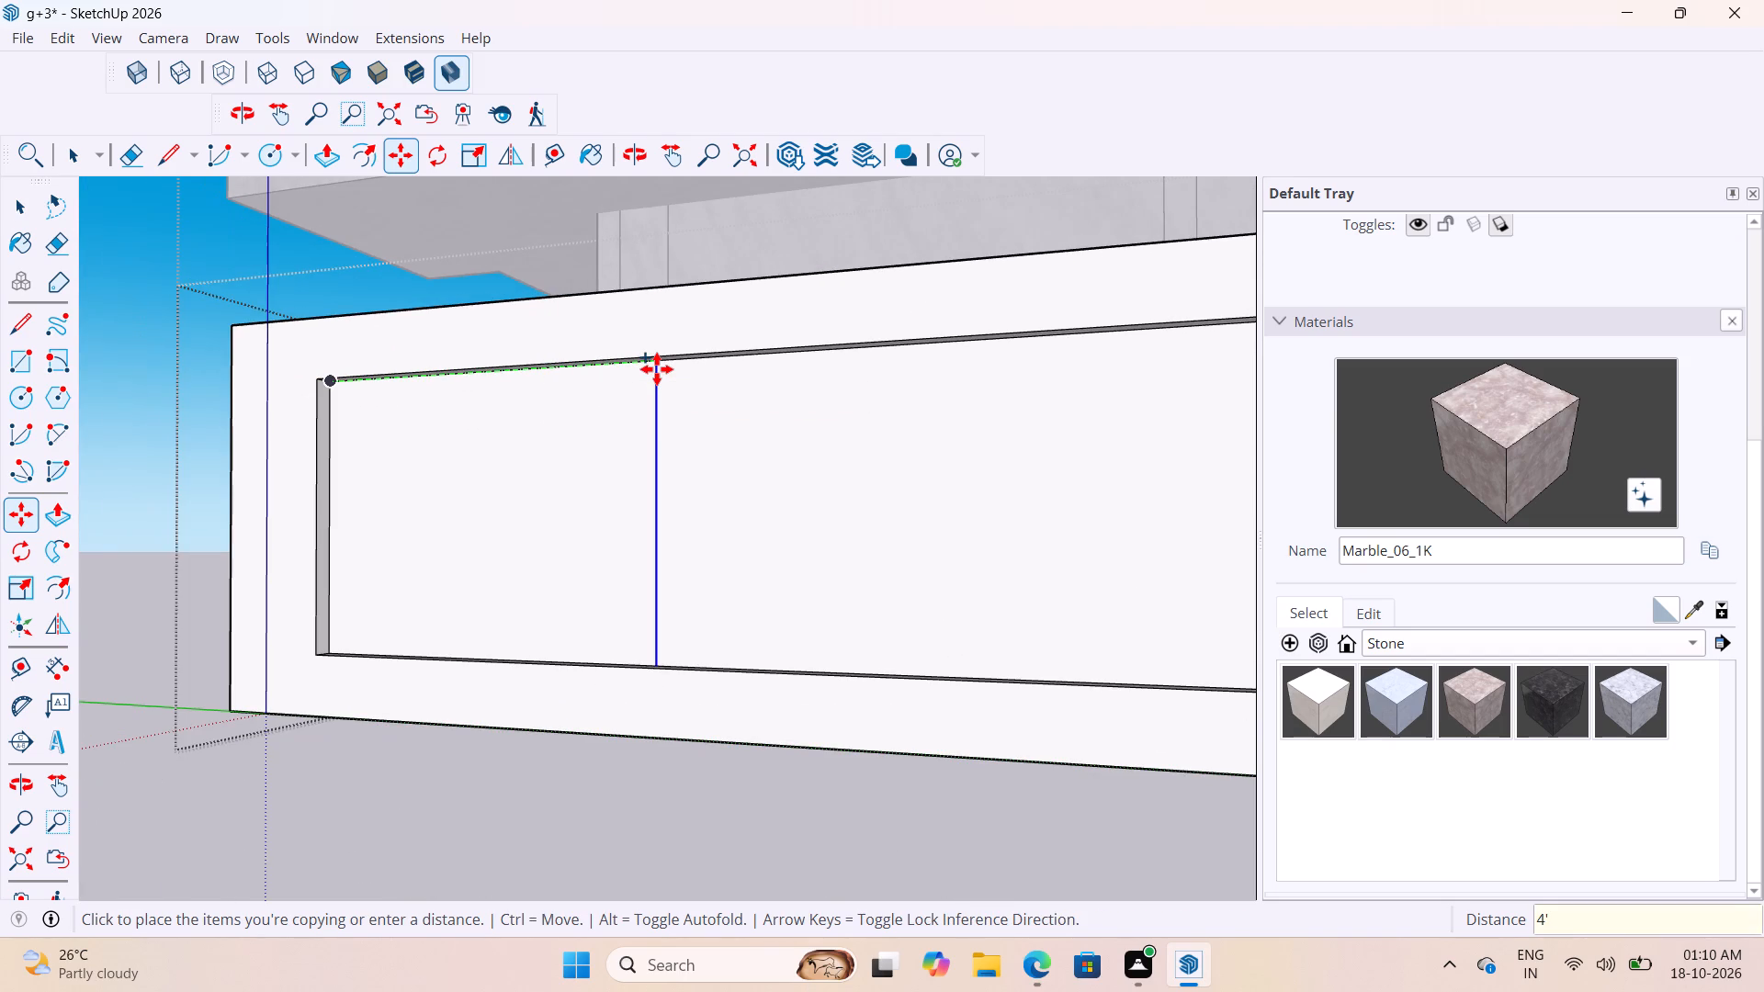
key("Return")
scroll(657, 371, "down", 10)
middle_click_drag(658, 442, 662, 453)
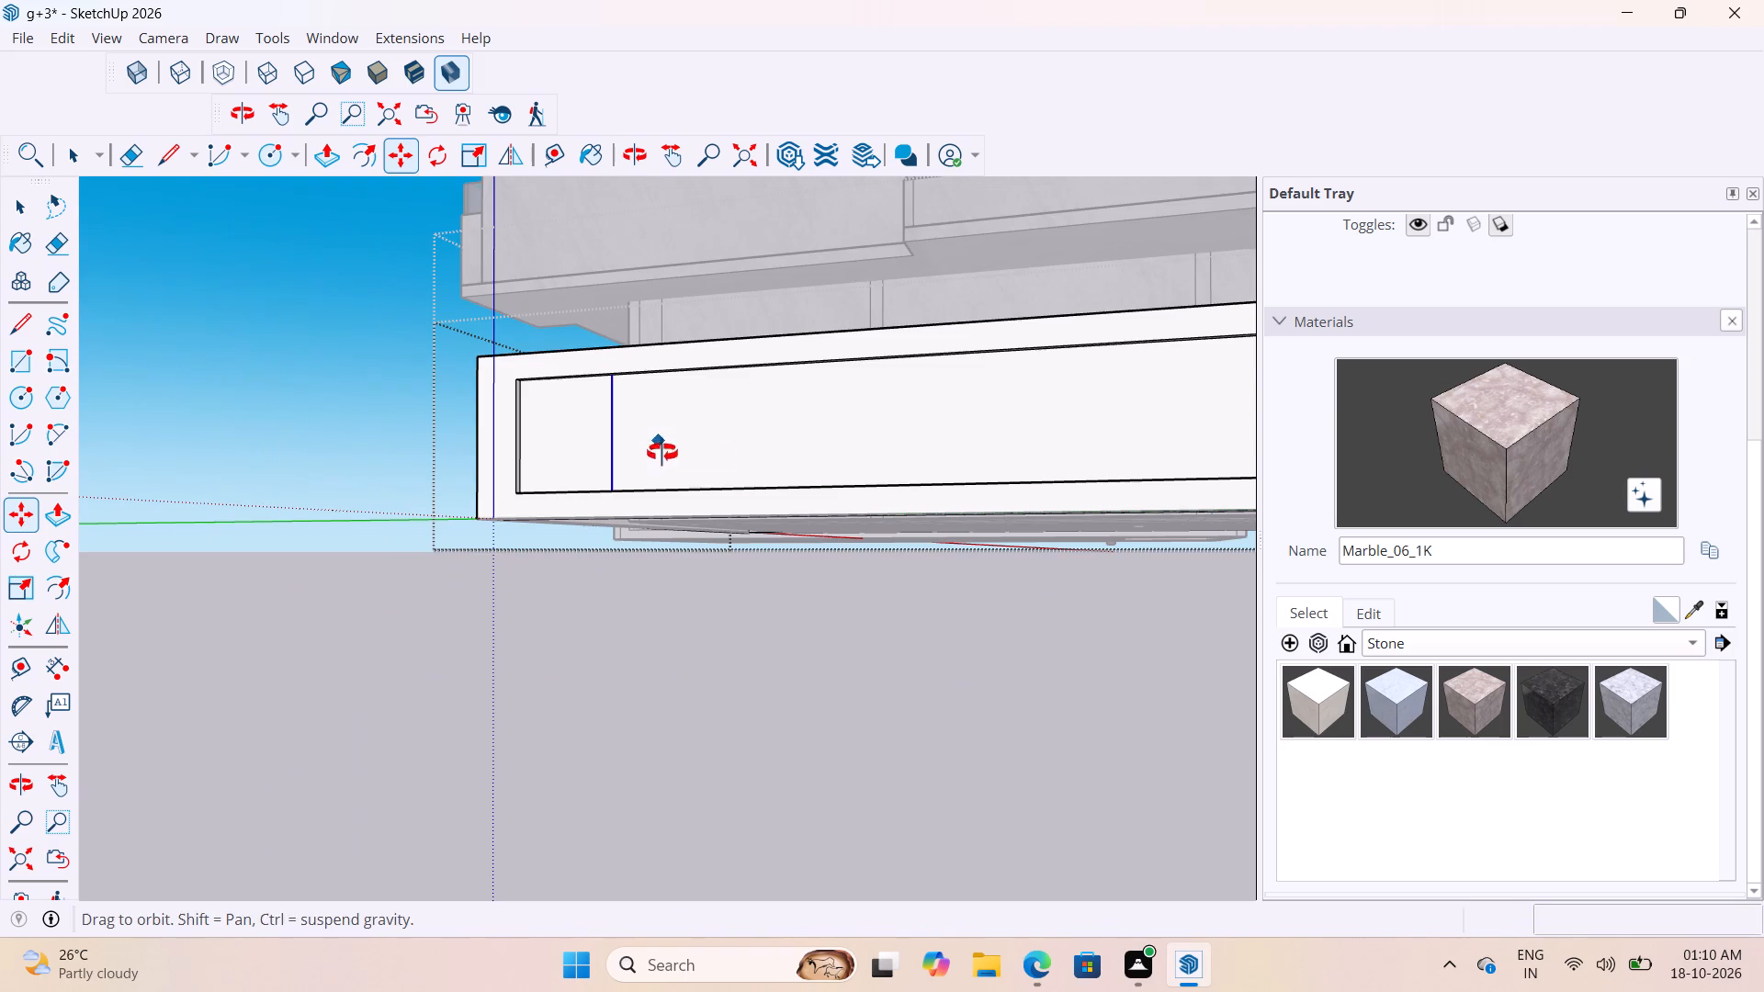
Undo the 4' copy of the vertical edge in the recessed compound wall panel.
middle_click_drag(662, 453, 710, 522)
scroll(584, 484, "down", 15)
scroll(697, 619, "up", 4)
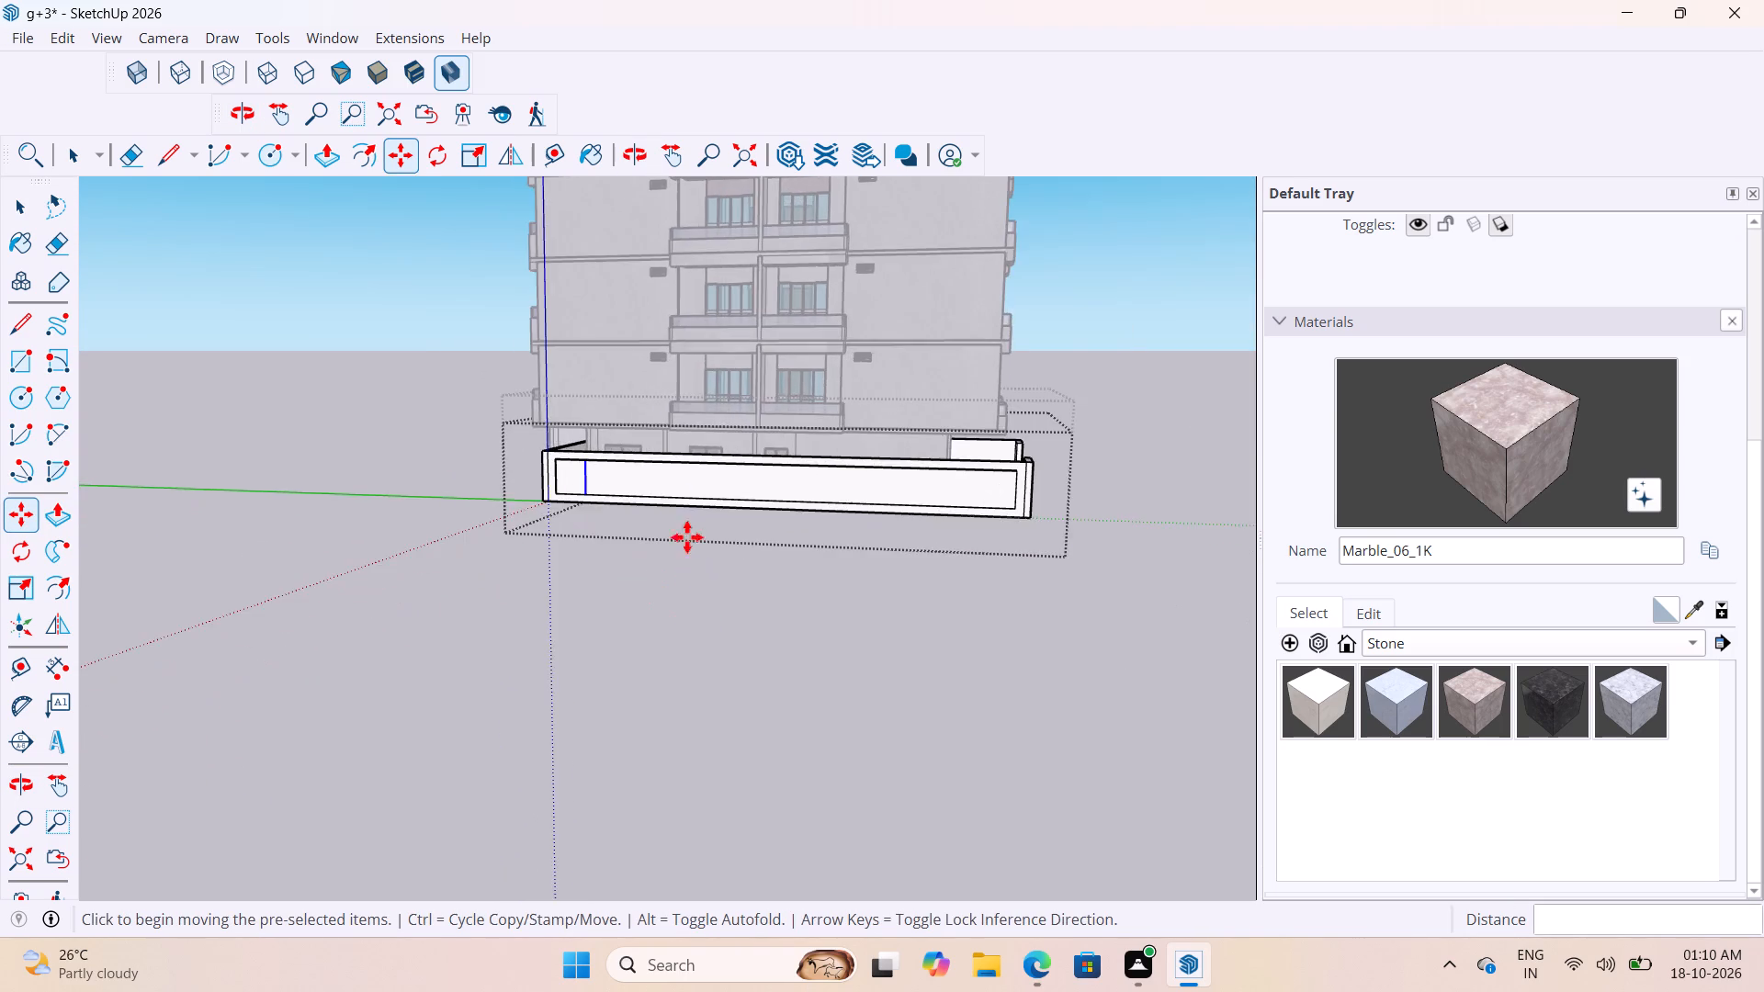
scroll(687, 537, "up", 14)
scroll(543, 445, "up", 7)
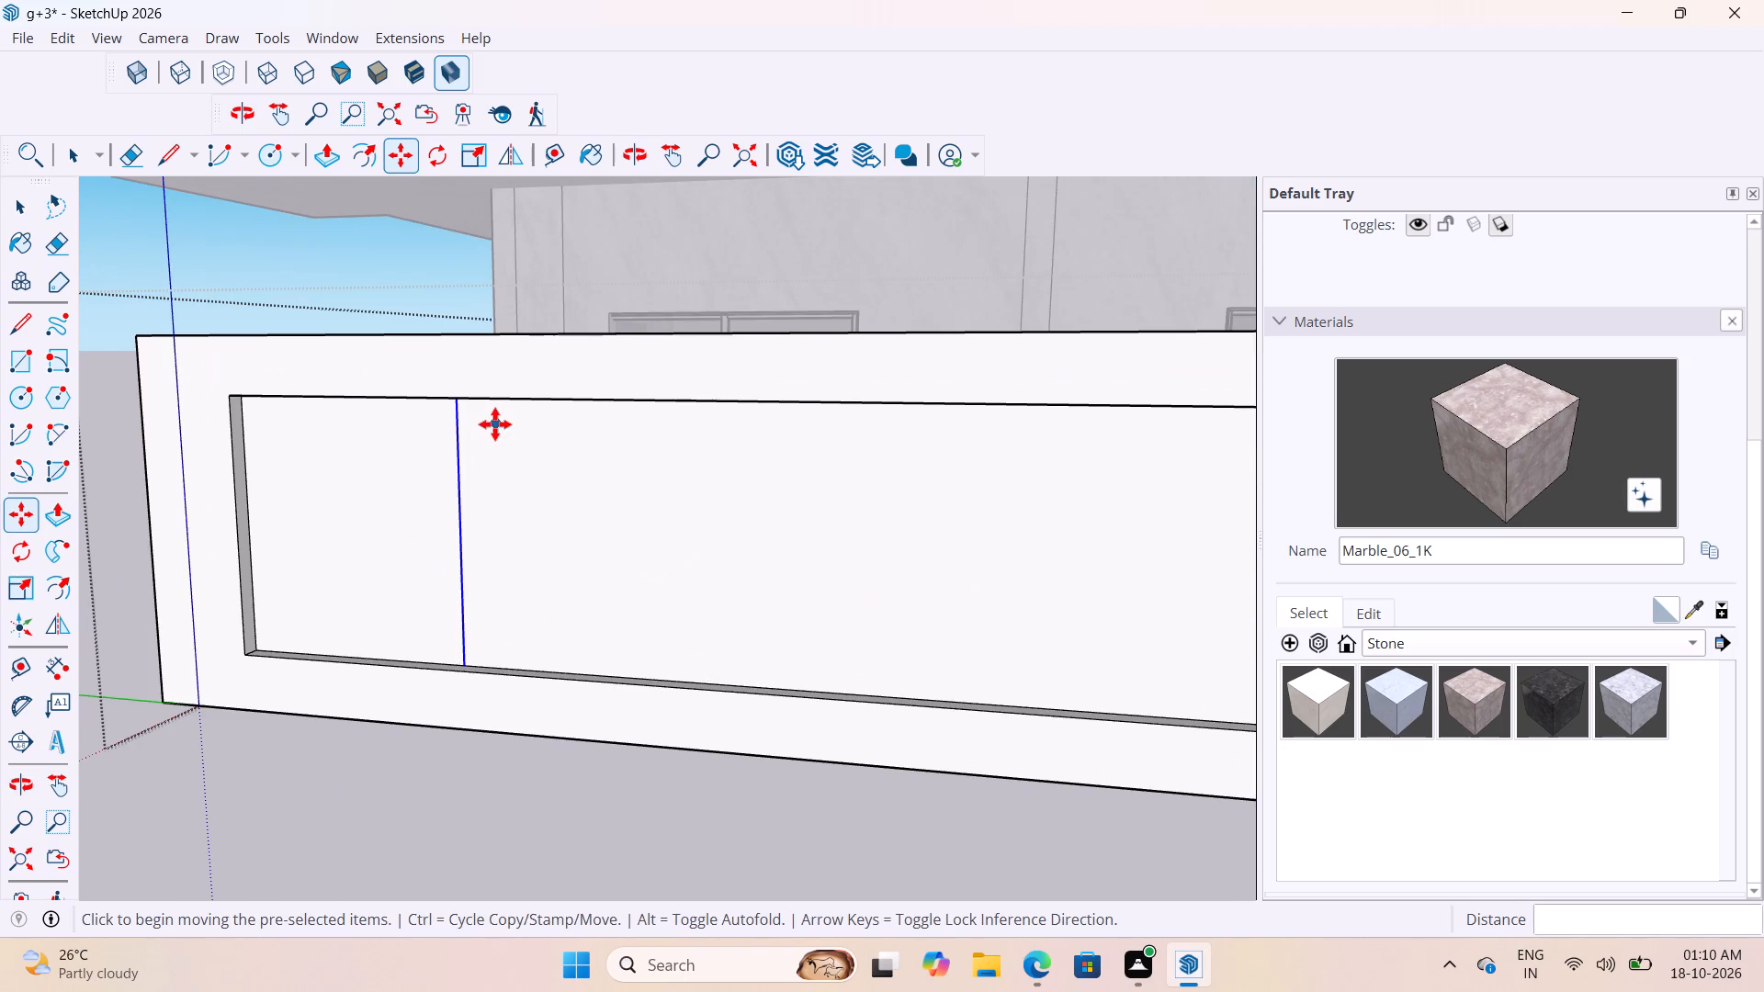
scroll(505, 410, "up", 3)
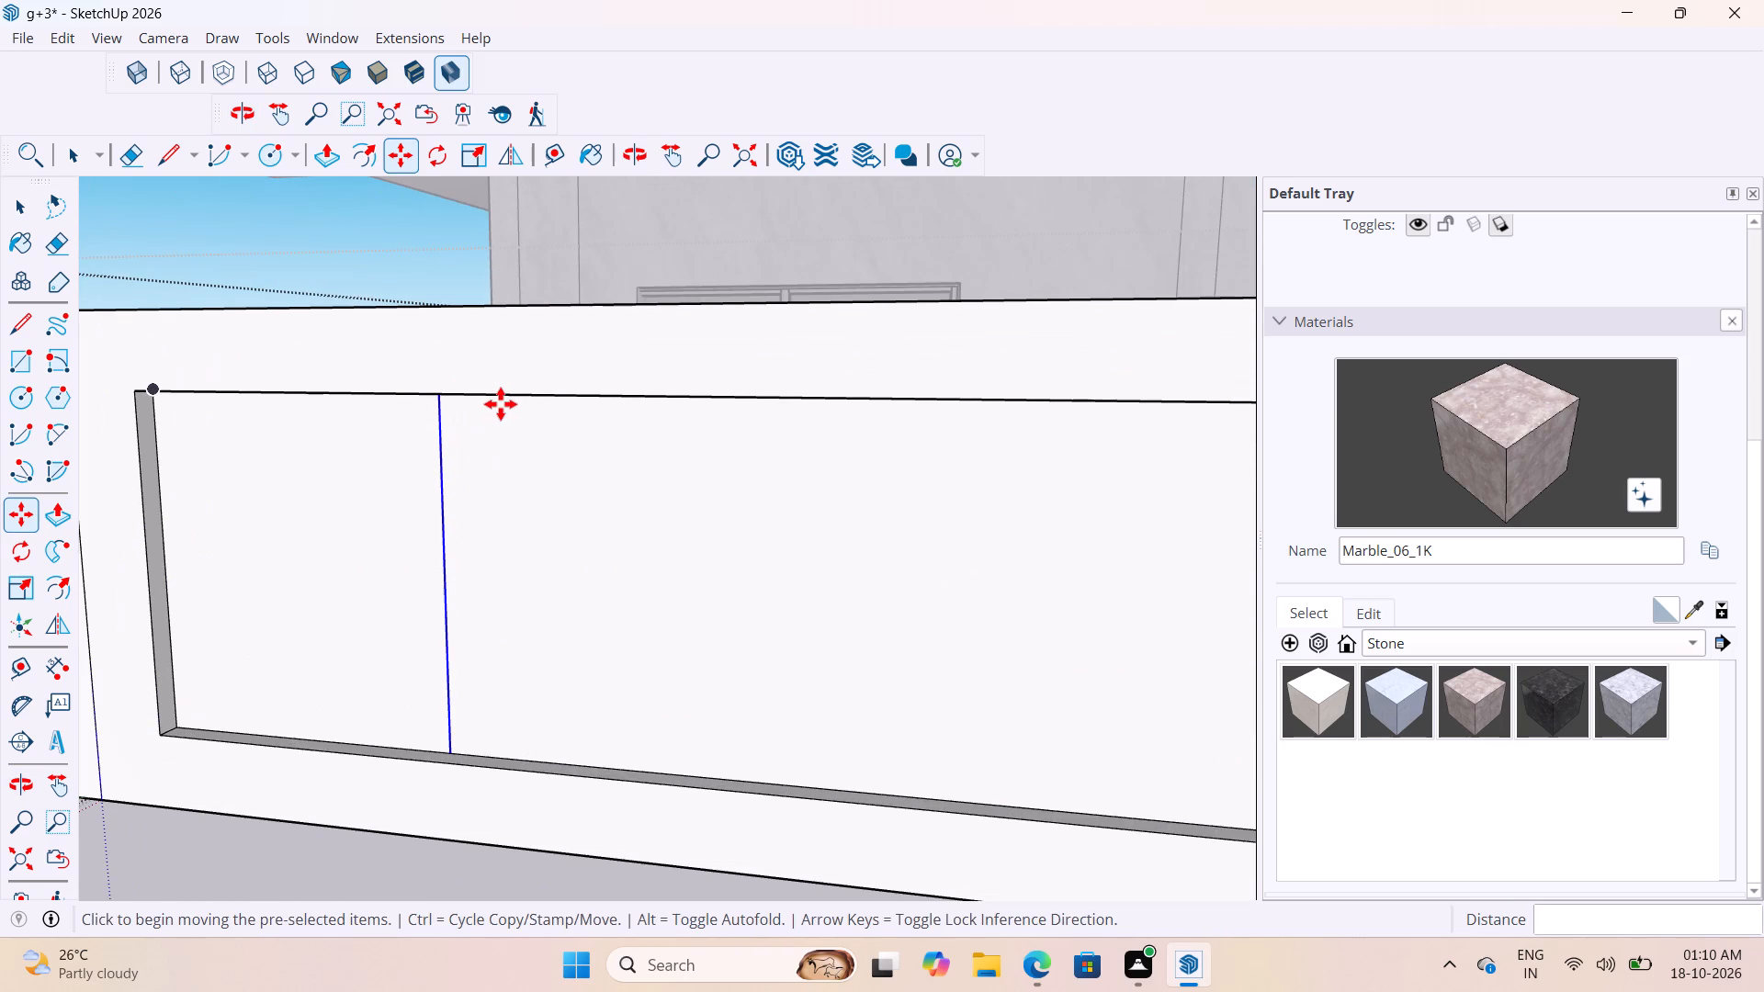
key("ctrl+z")
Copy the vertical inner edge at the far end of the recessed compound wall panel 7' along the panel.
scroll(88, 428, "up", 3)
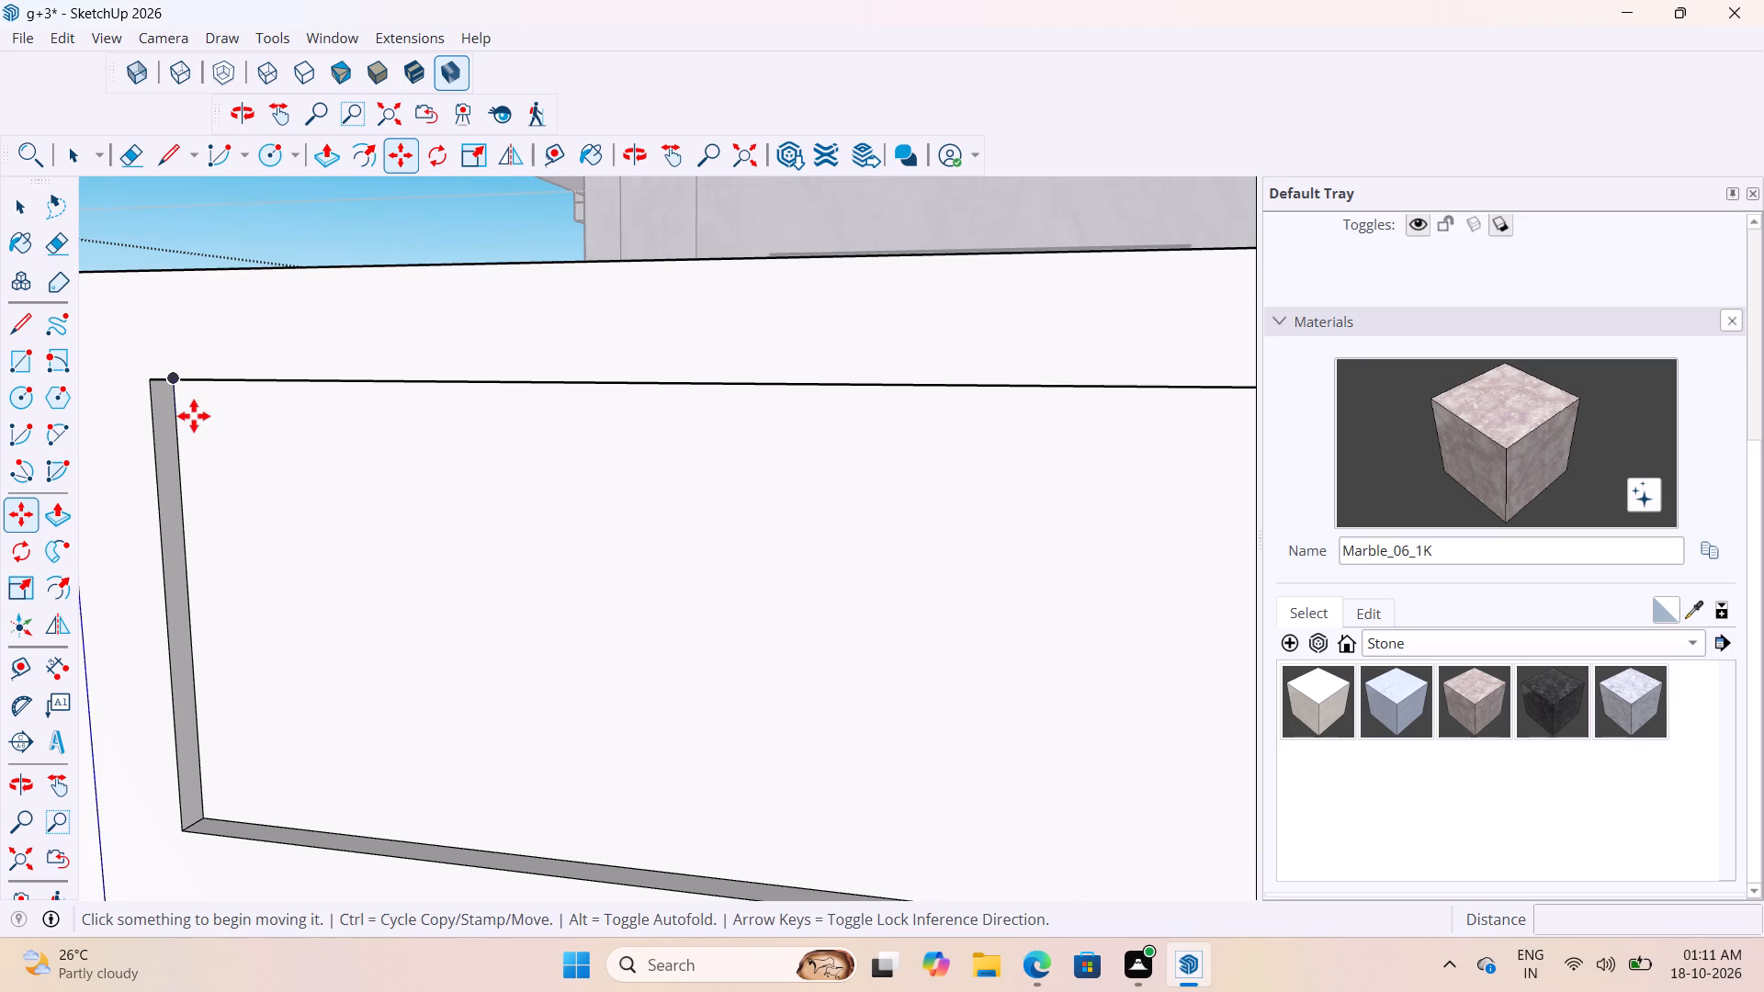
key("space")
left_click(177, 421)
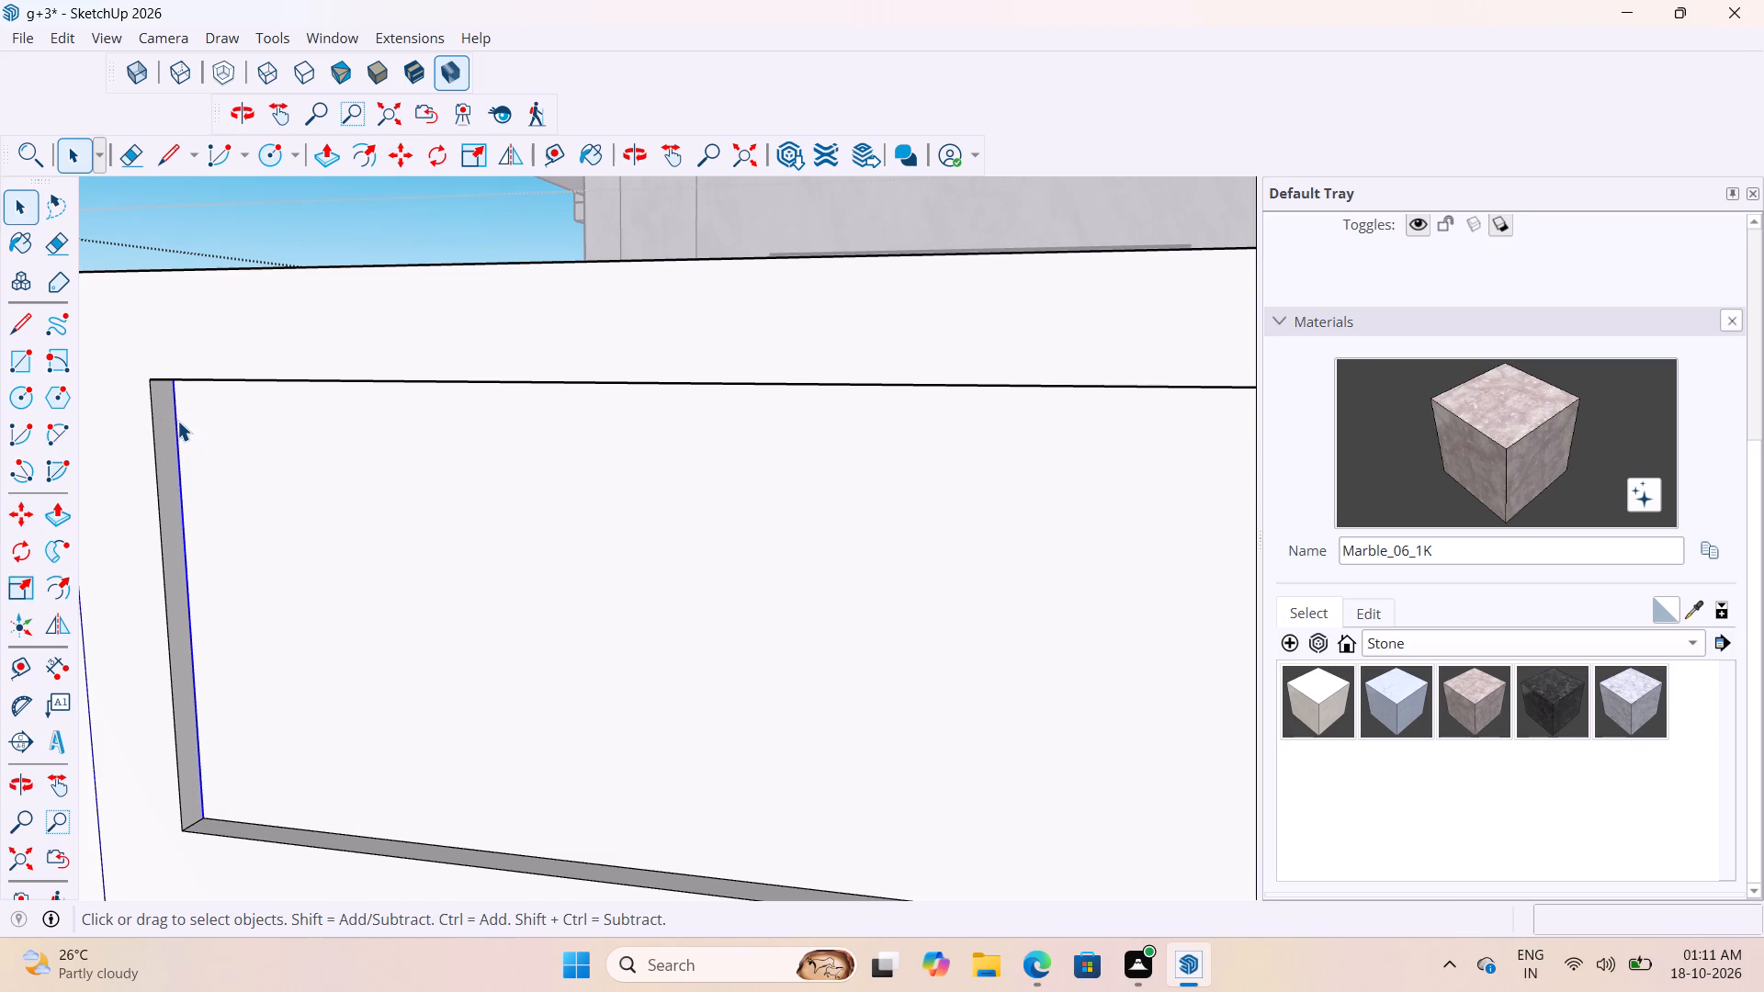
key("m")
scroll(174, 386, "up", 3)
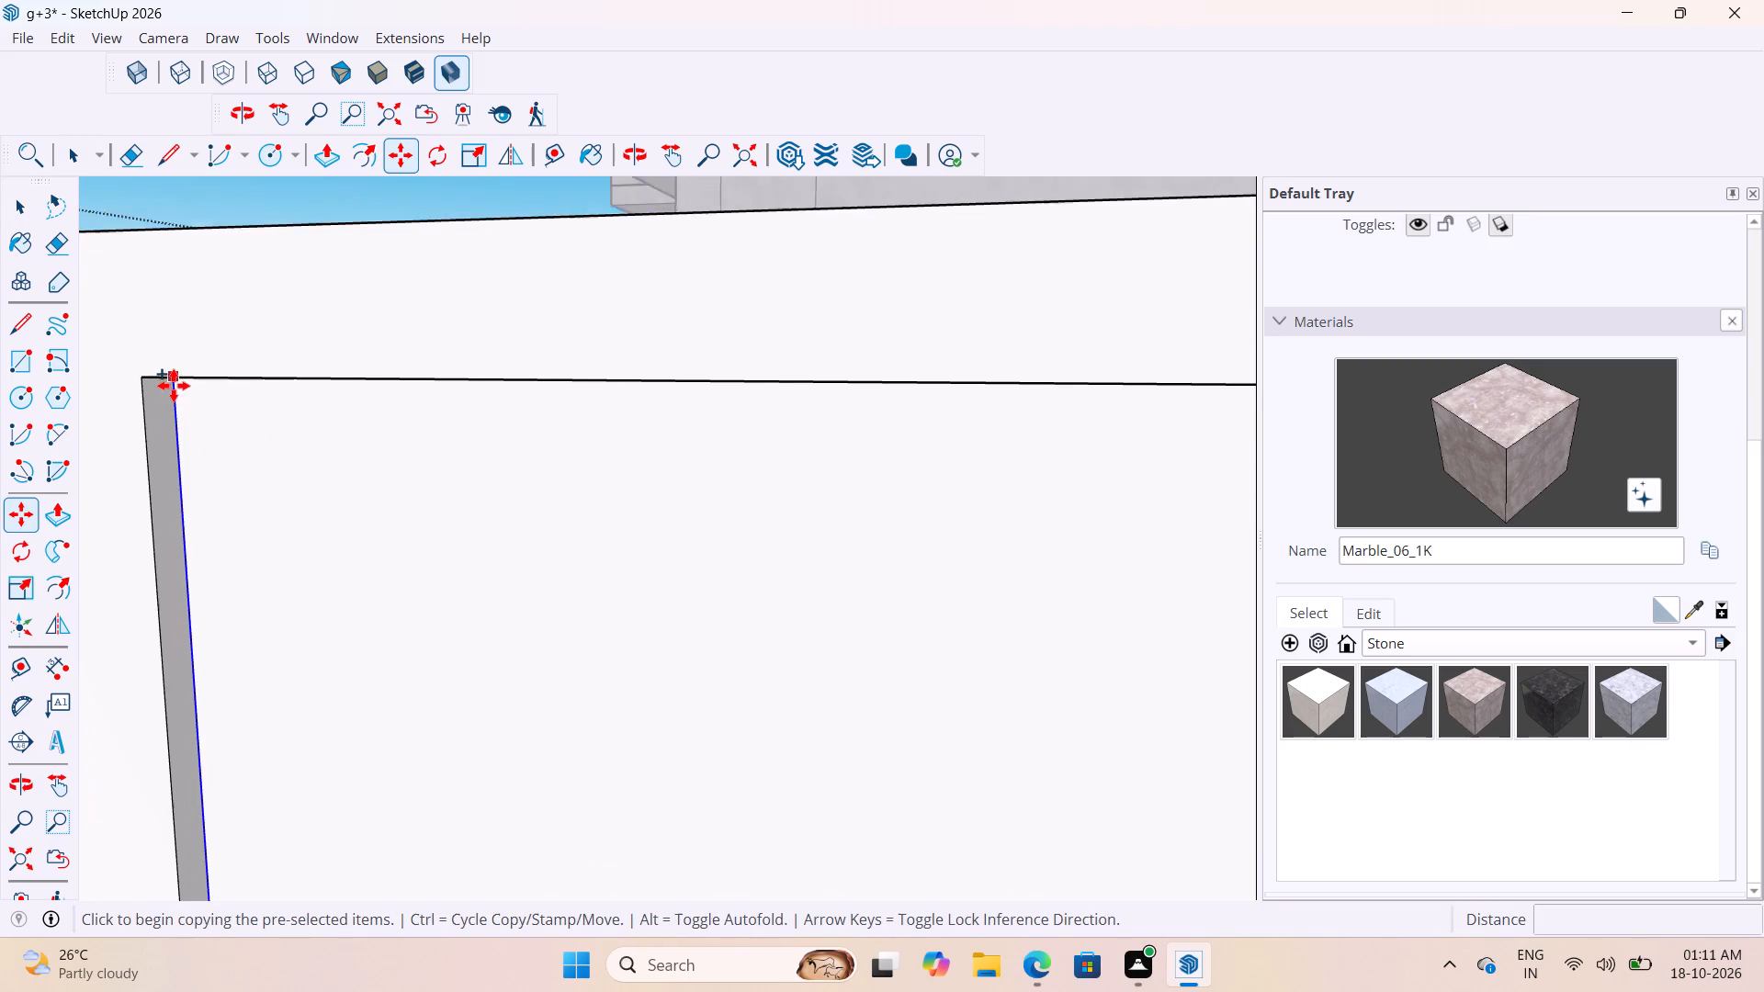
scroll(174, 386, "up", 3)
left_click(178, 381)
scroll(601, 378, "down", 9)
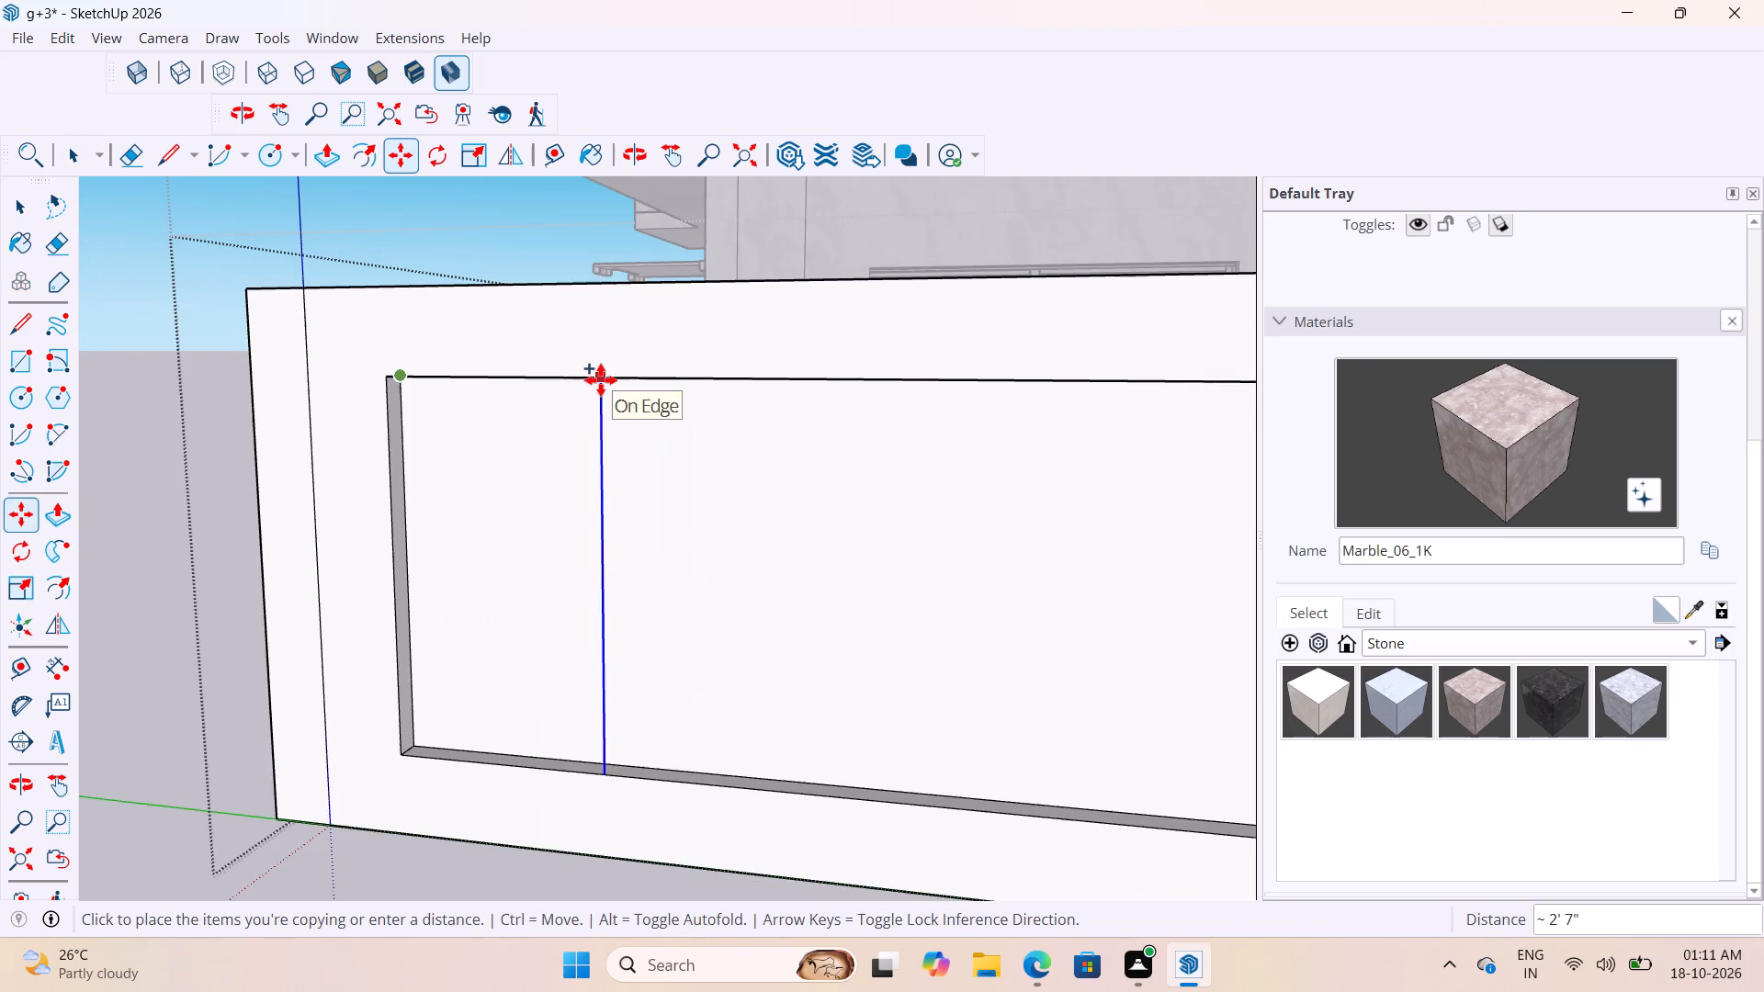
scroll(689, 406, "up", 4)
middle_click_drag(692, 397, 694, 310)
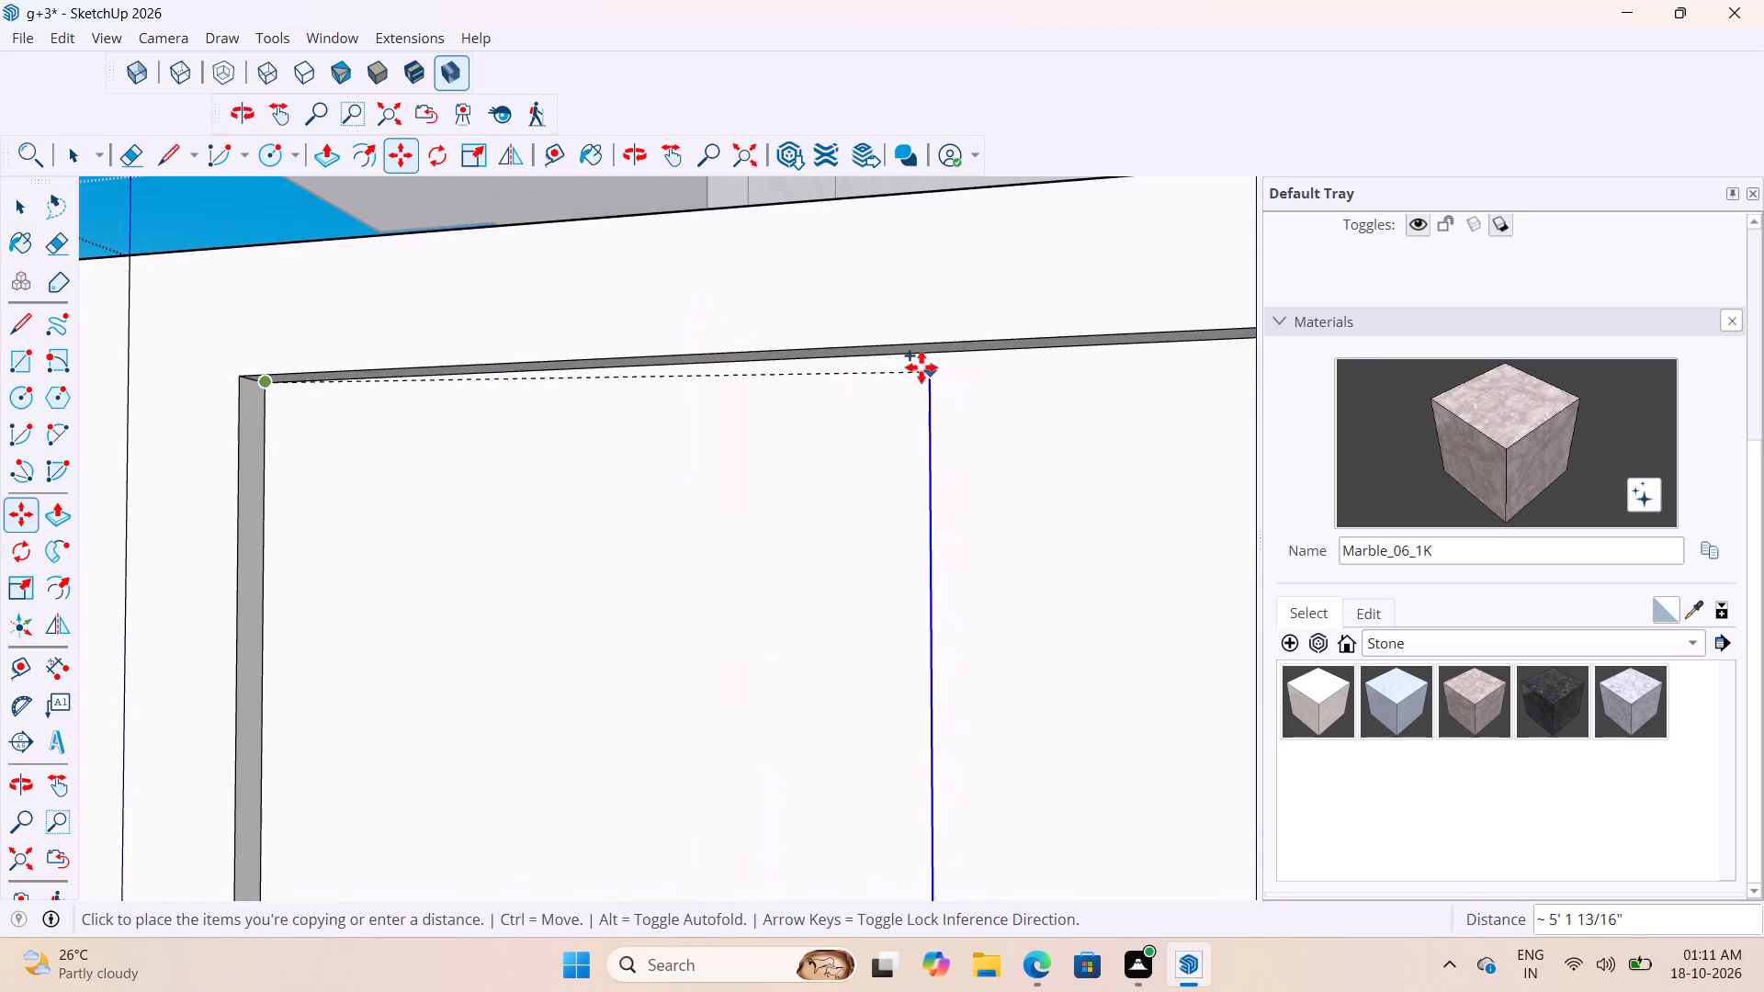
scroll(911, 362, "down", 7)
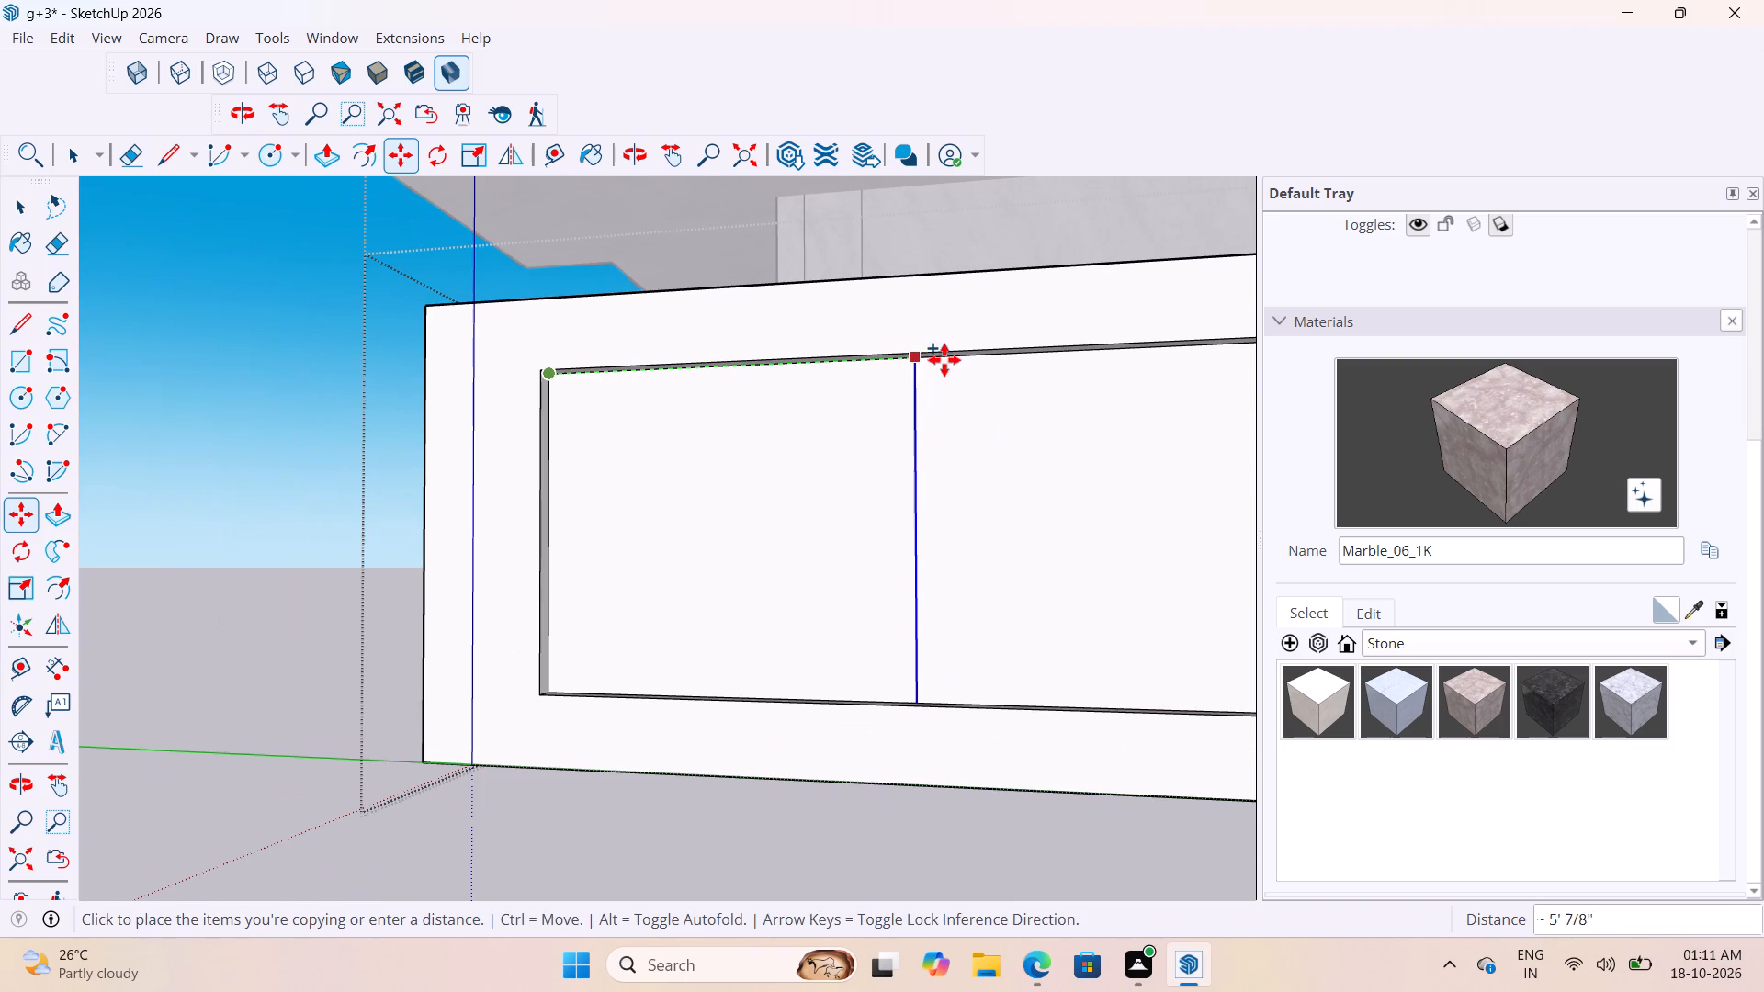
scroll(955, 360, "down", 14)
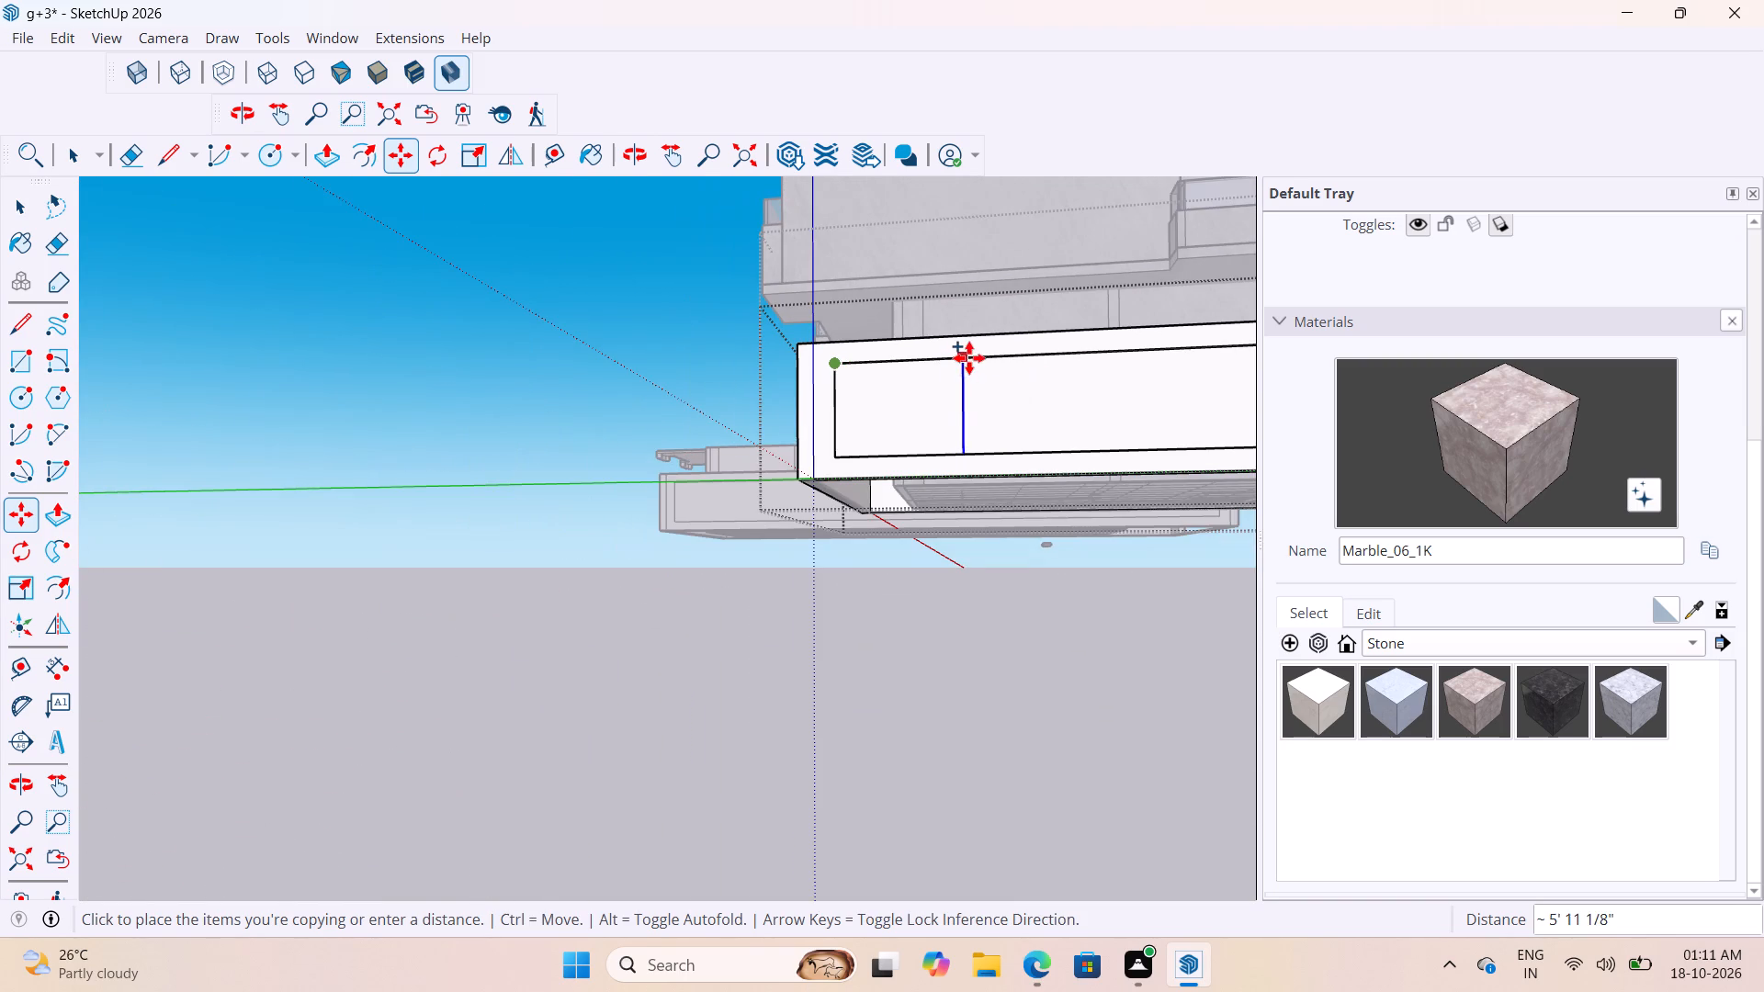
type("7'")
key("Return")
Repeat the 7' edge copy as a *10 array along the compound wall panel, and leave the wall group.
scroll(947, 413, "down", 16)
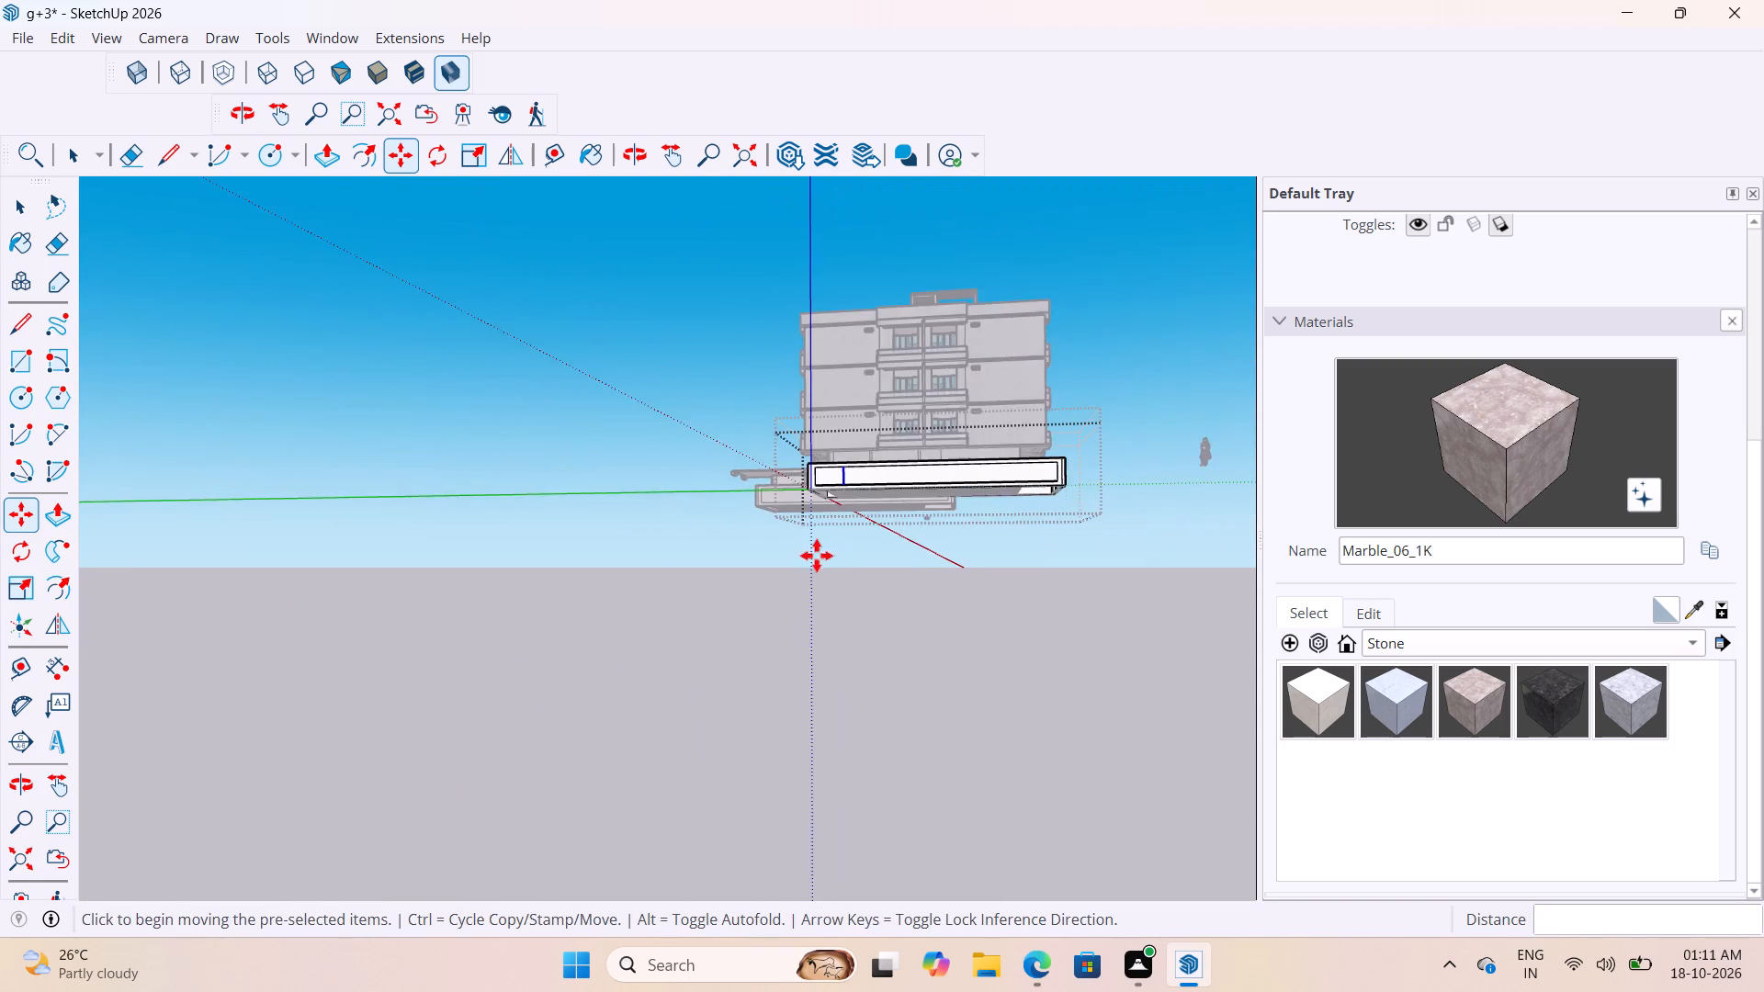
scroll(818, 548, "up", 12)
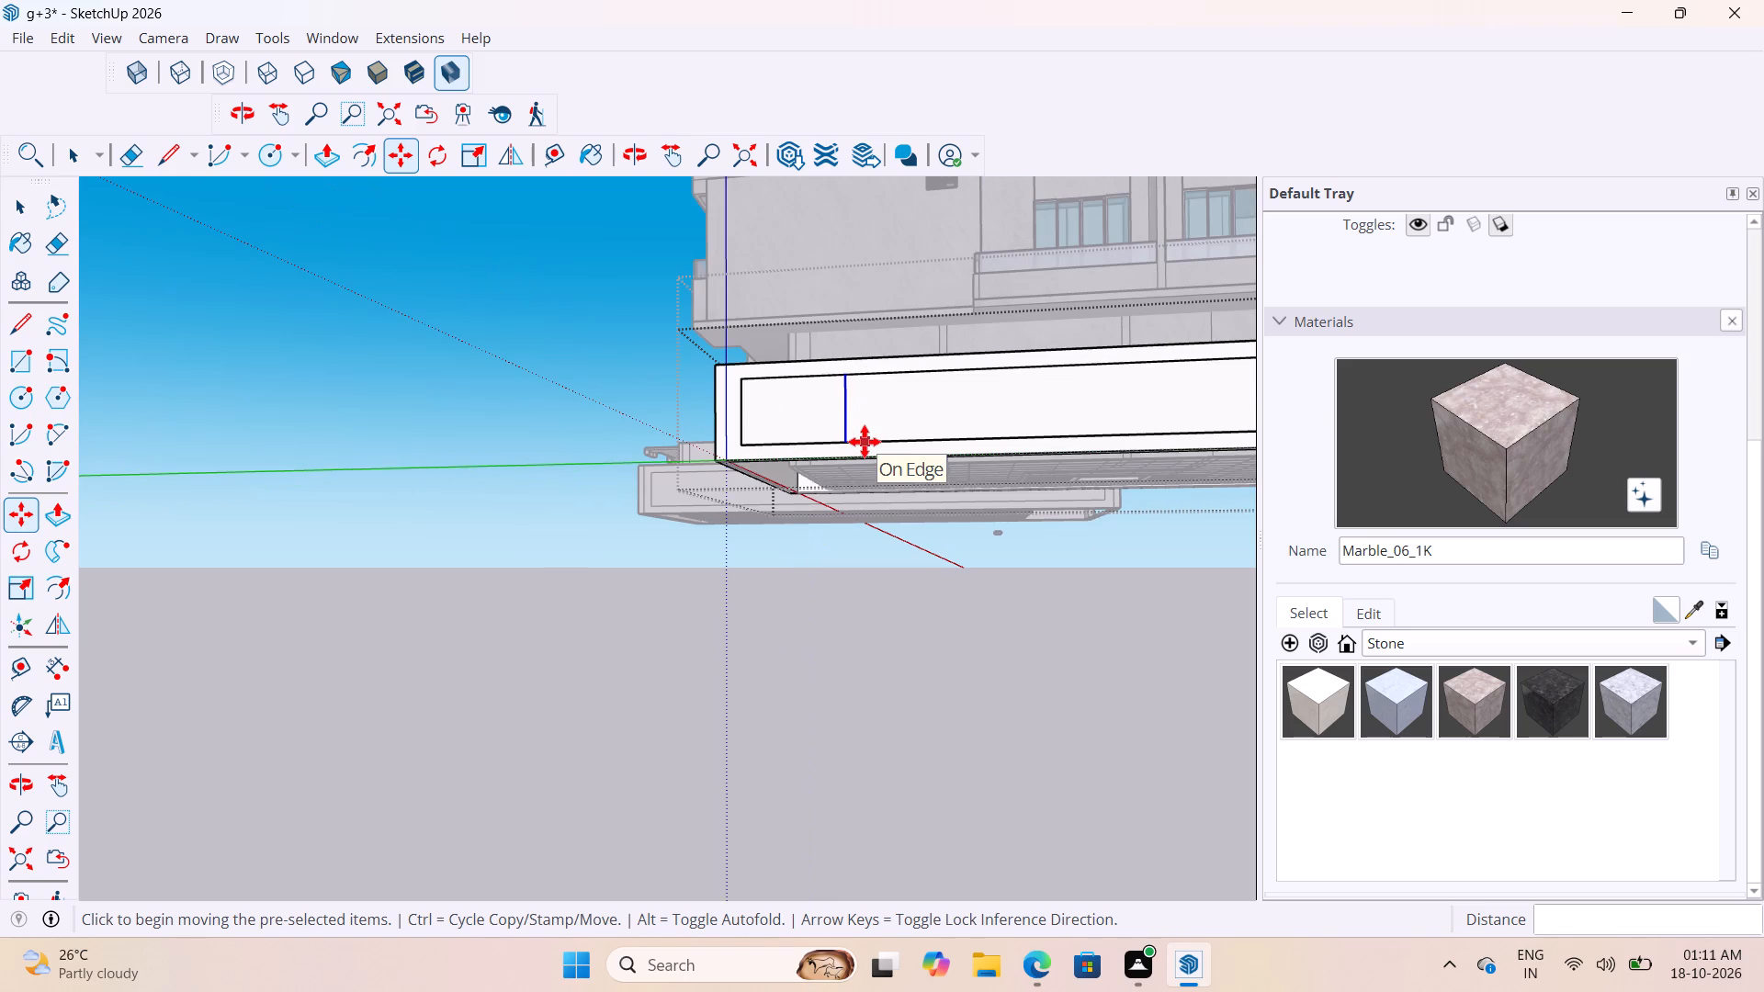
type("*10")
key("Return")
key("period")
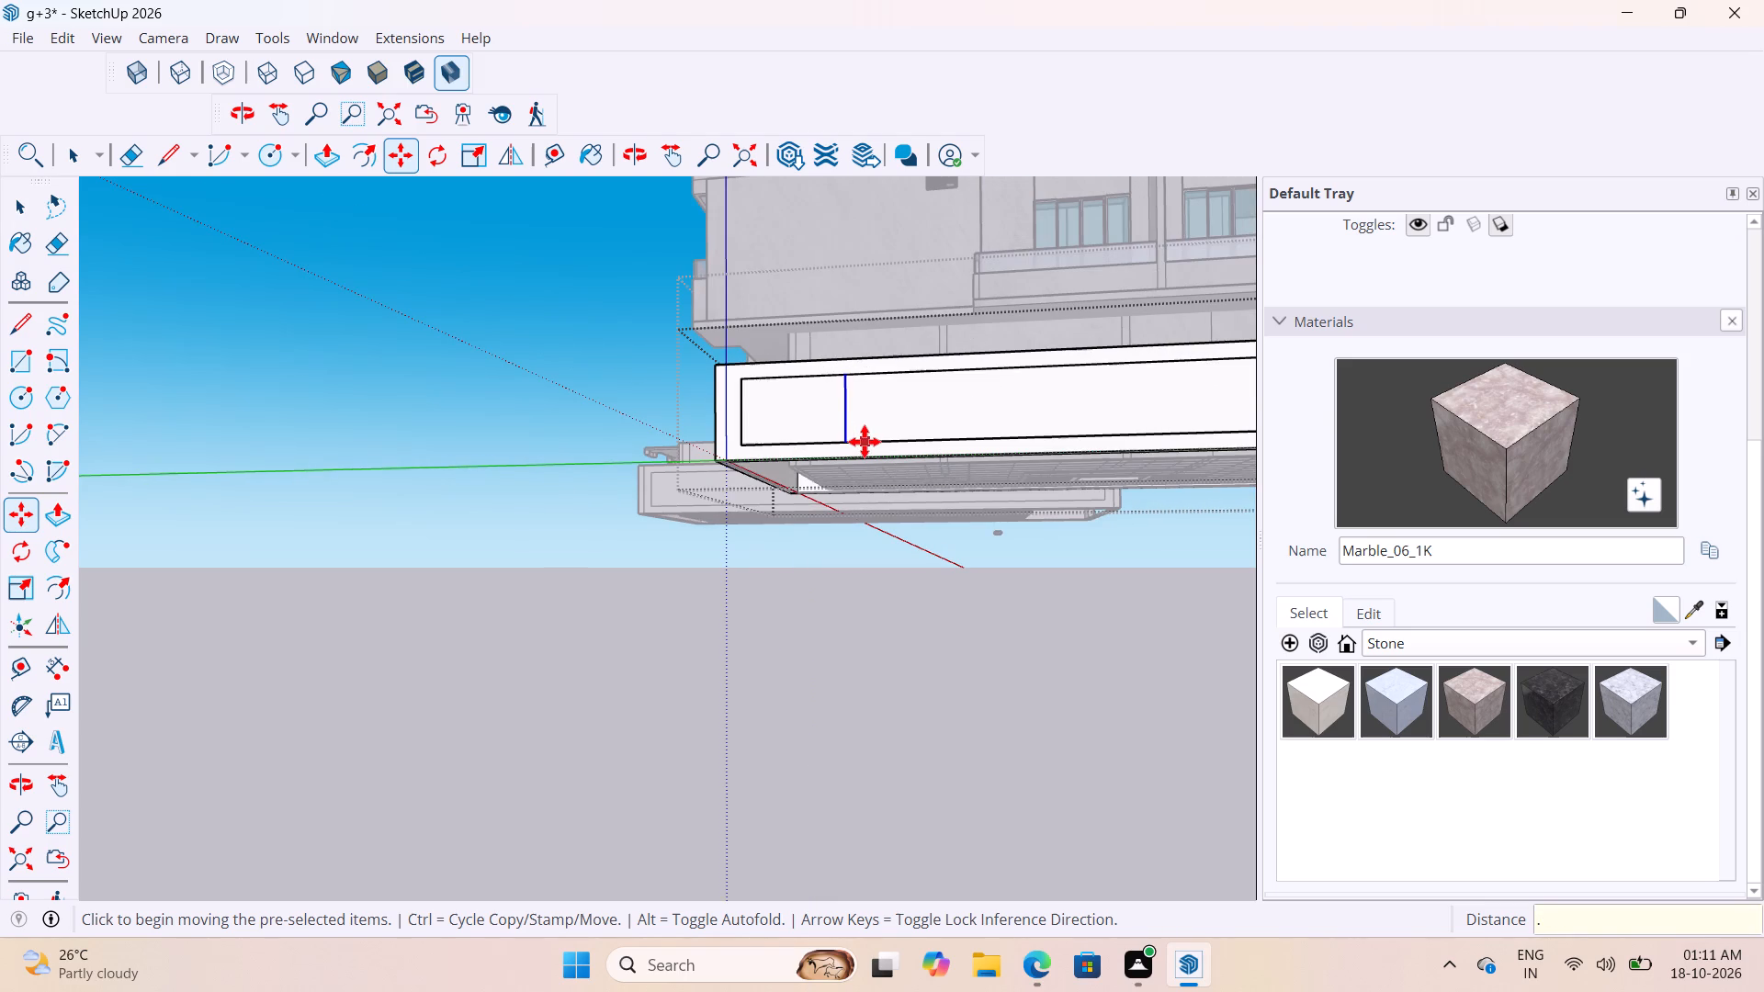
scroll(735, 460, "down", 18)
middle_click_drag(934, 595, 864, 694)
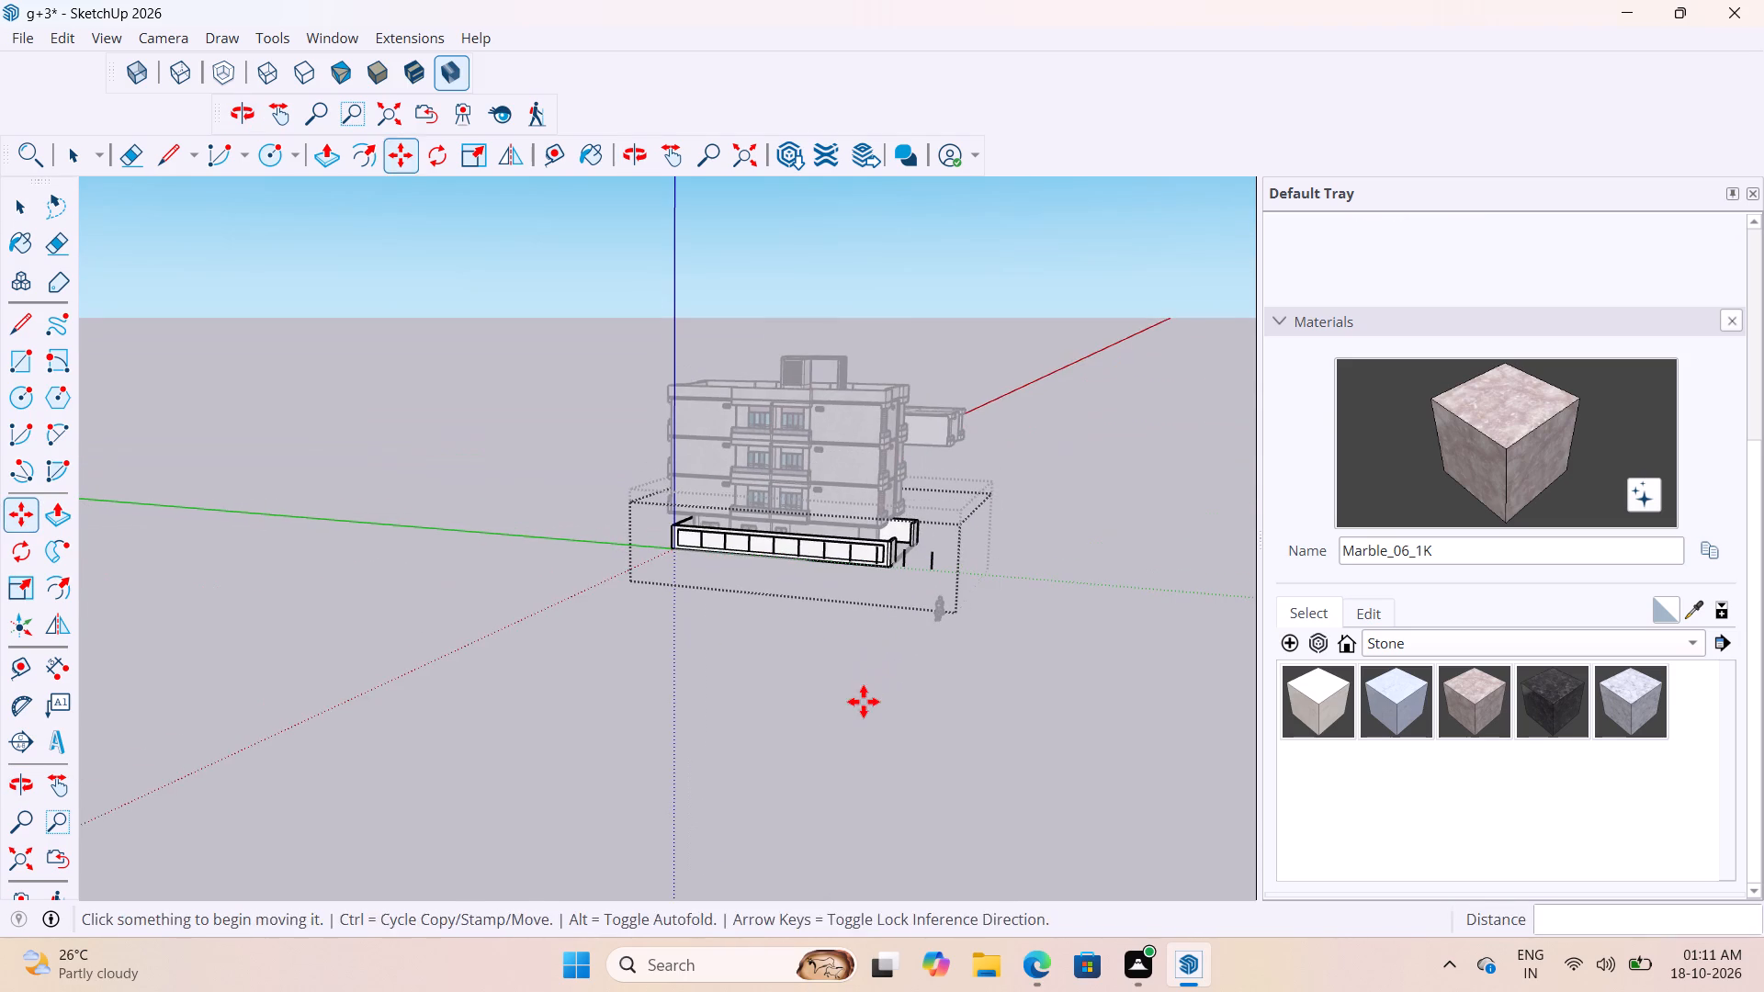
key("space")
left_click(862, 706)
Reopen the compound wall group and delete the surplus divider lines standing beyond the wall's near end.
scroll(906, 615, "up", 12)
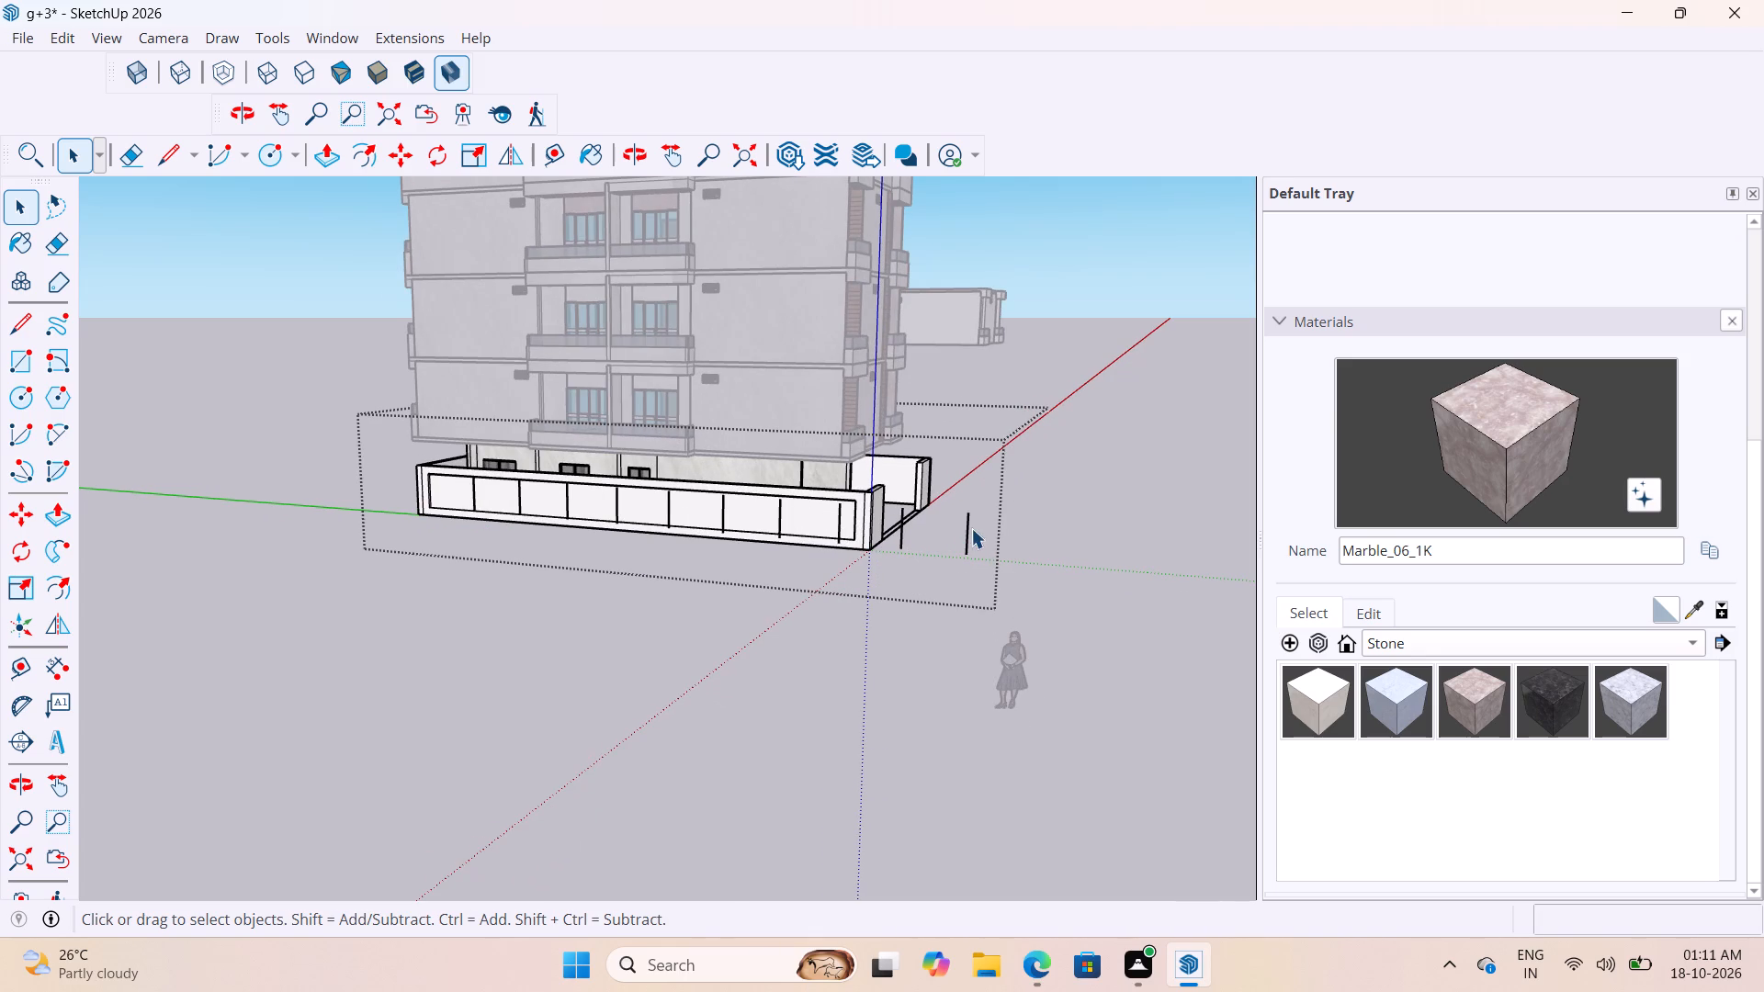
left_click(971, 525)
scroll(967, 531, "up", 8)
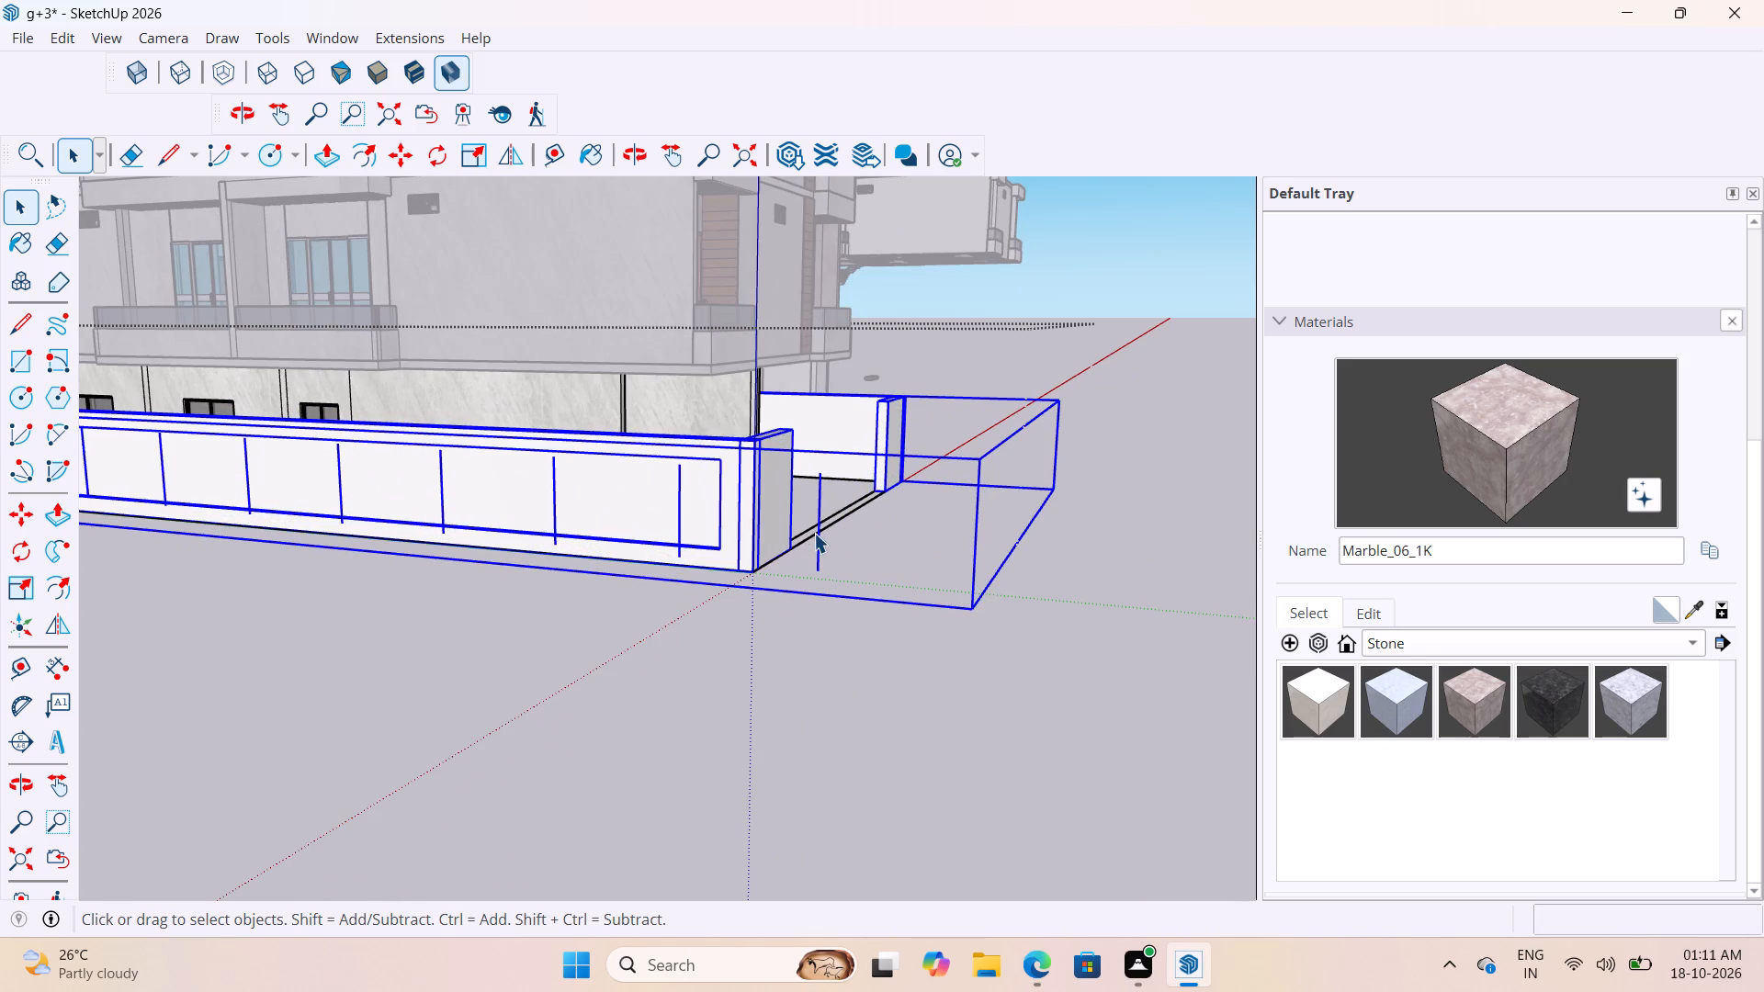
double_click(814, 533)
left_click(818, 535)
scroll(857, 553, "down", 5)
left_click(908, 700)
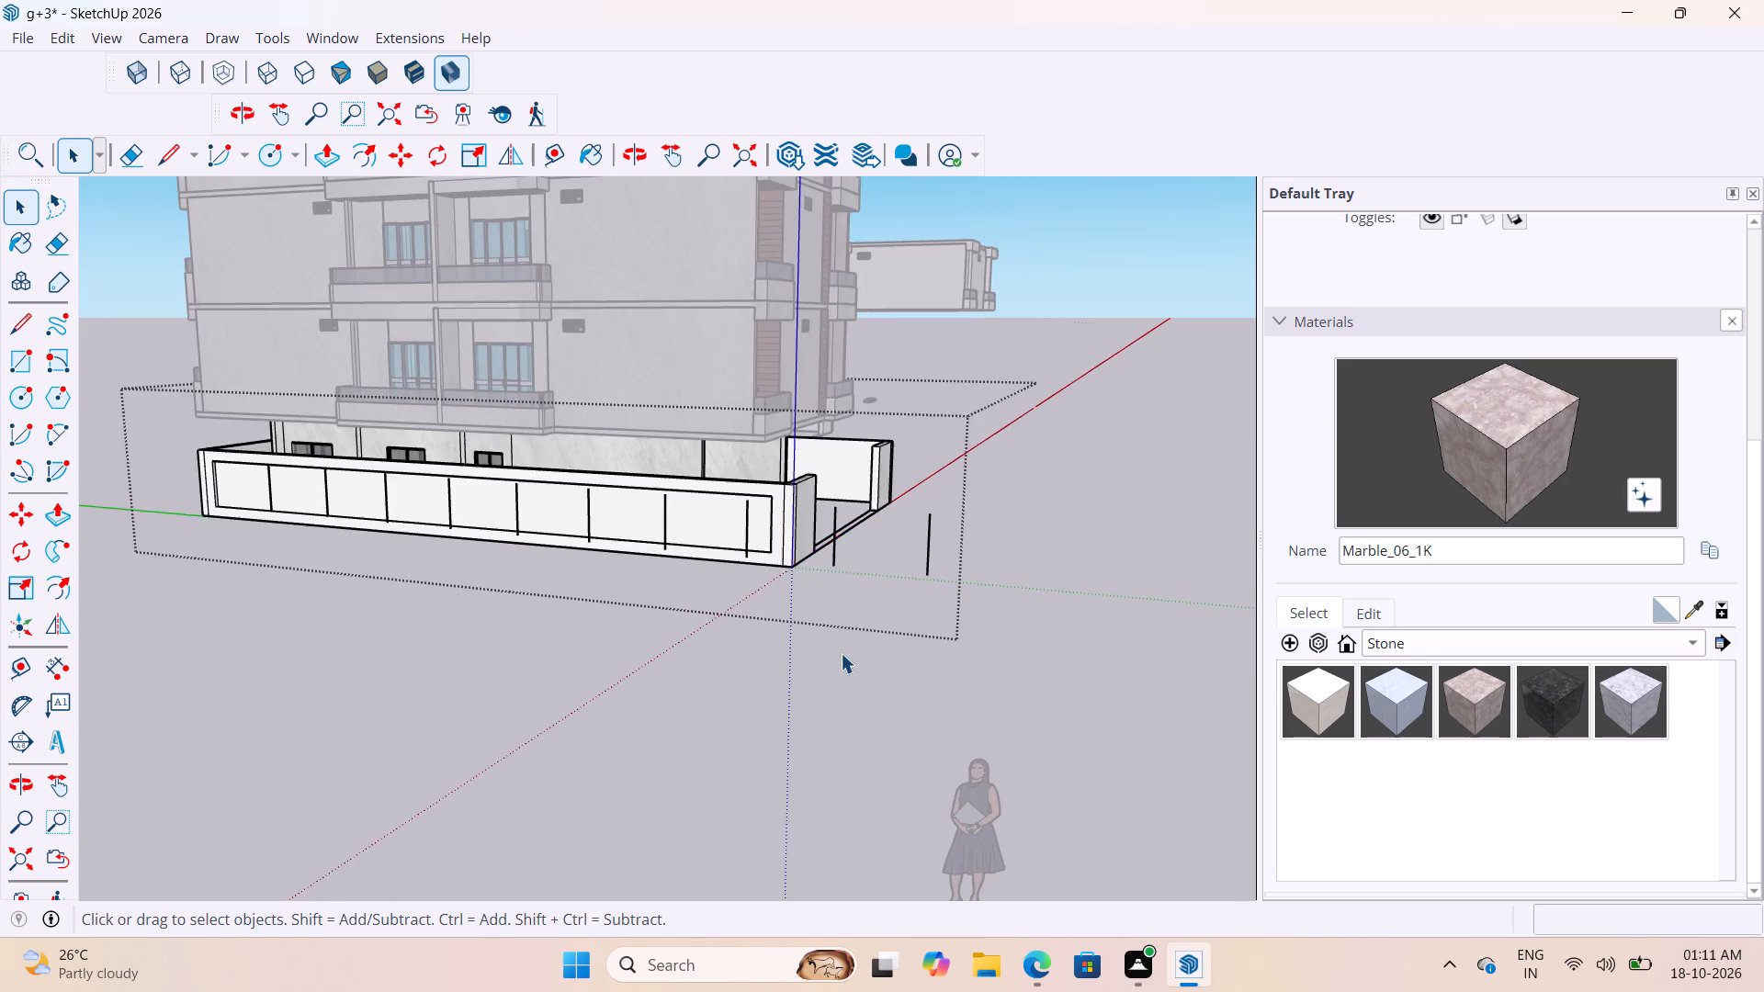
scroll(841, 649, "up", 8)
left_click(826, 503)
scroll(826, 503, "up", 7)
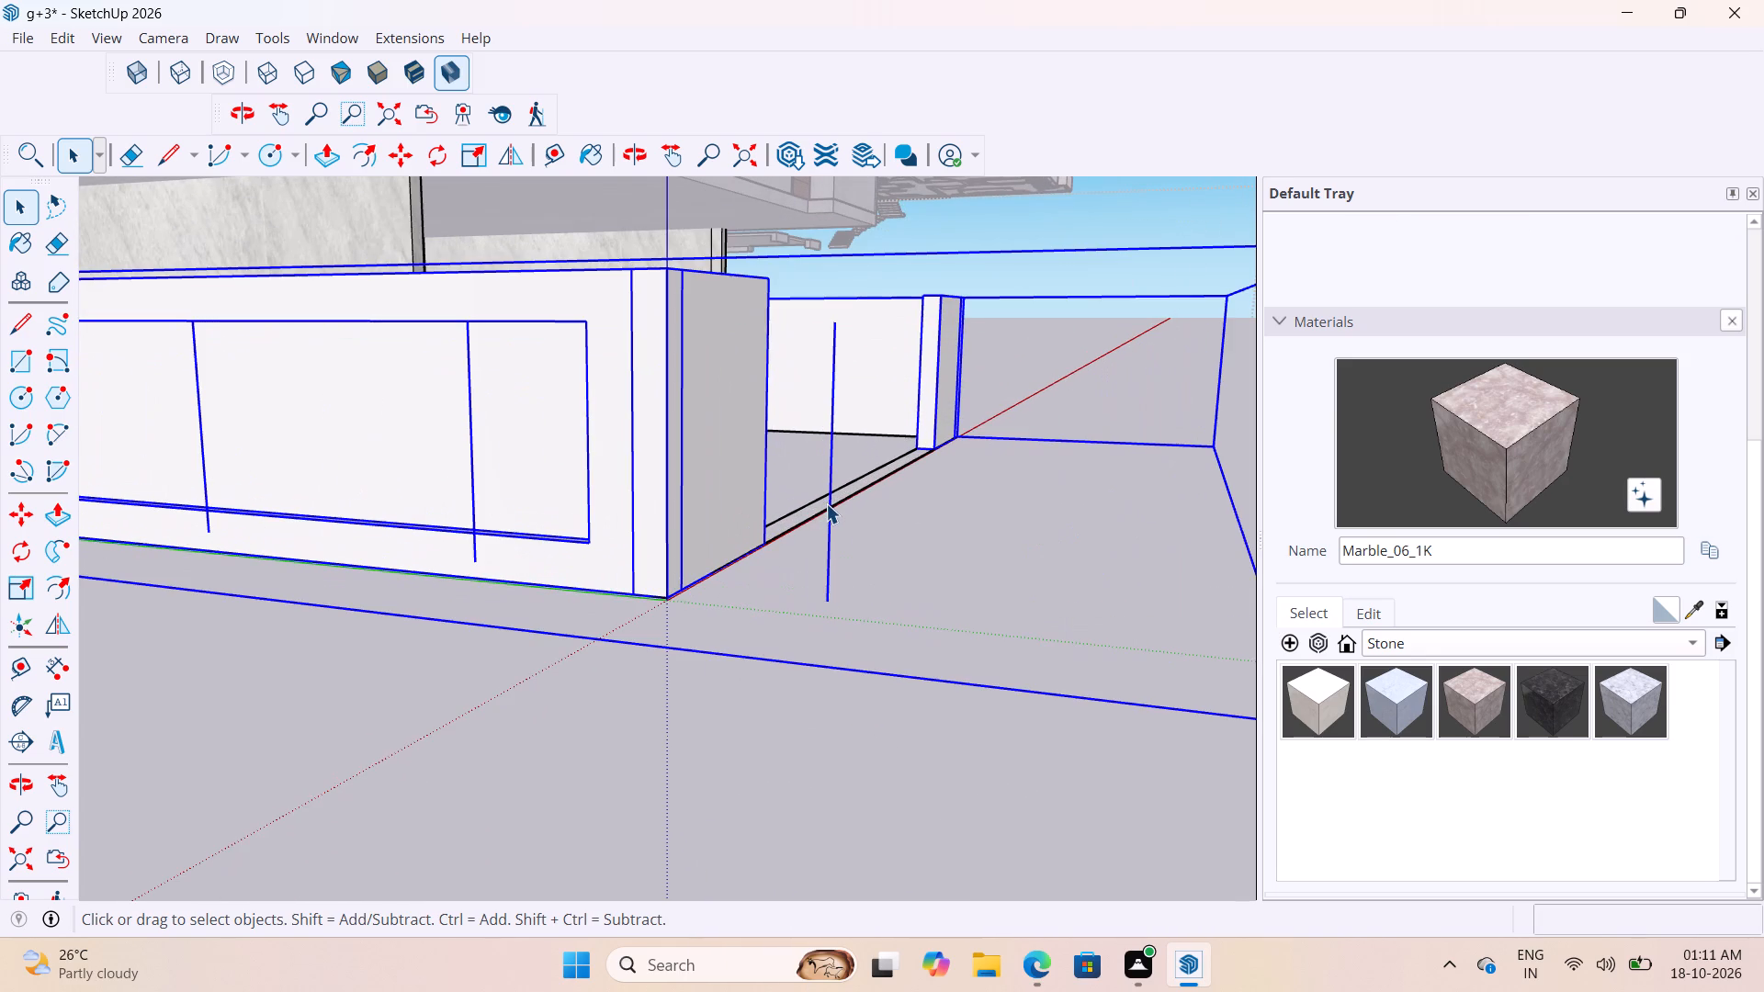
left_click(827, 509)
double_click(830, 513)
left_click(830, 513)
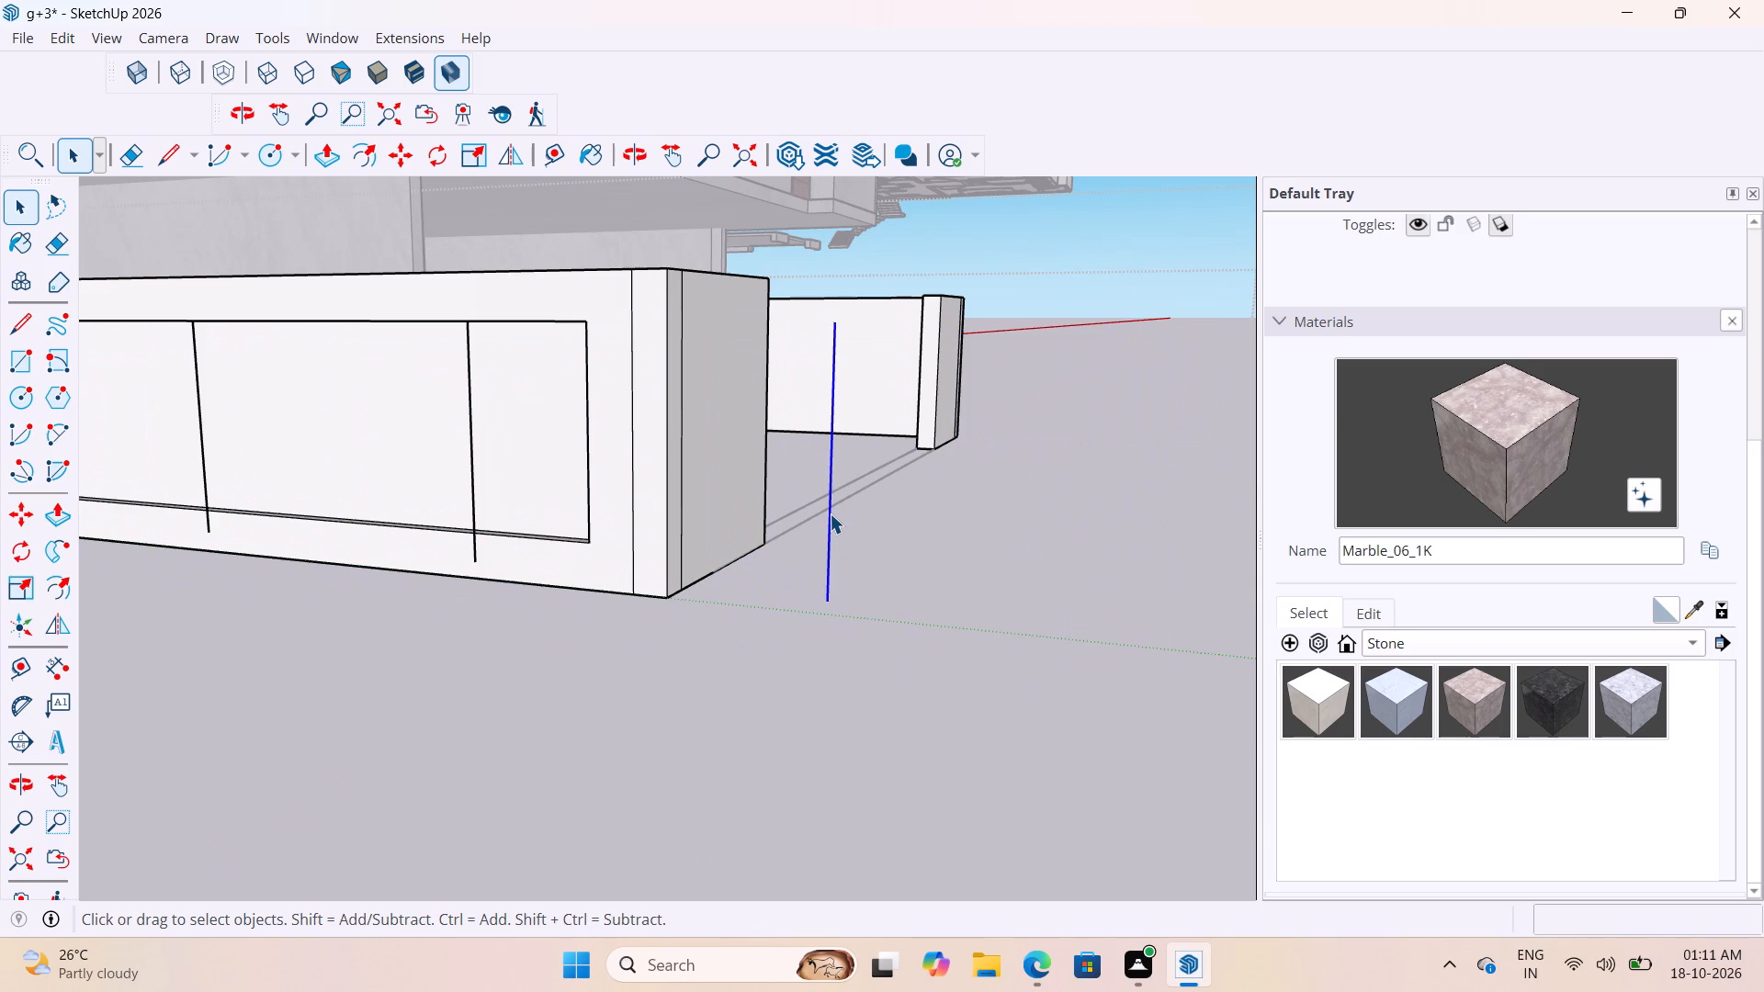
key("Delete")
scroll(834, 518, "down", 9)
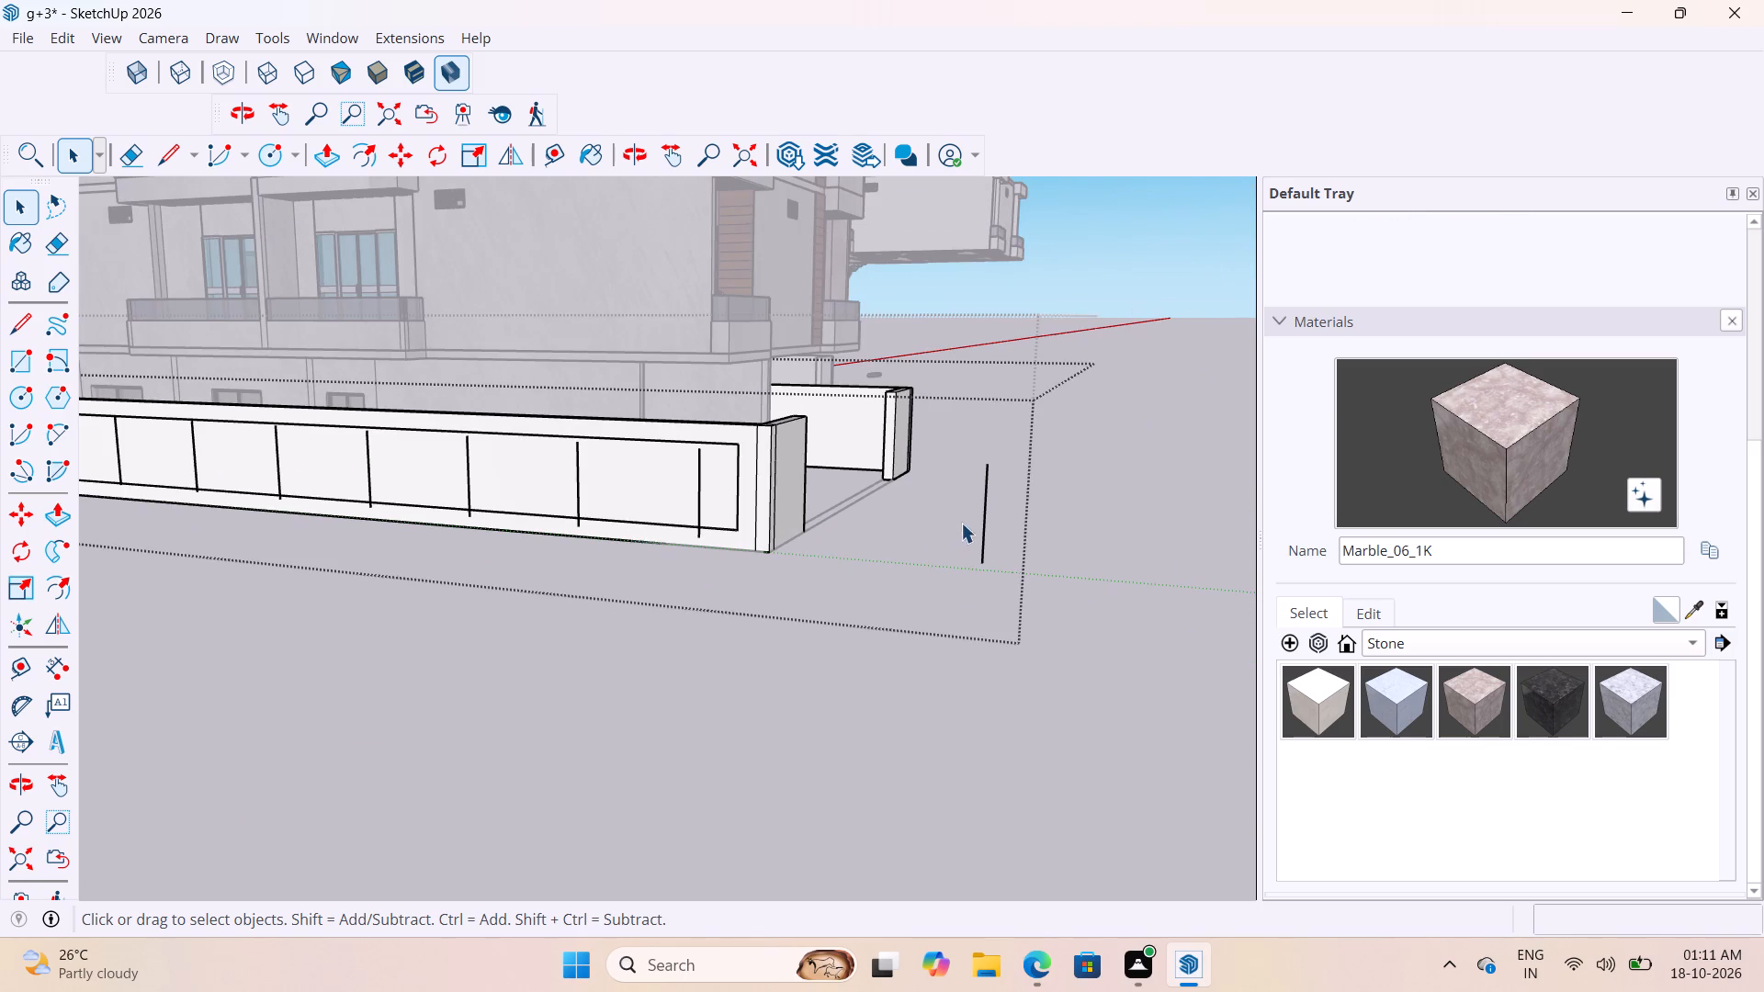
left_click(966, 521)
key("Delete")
Examine how the arrayed divider lines fit the recessed panel along the length of the compound wall.
scroll(967, 521, "down", 5)
scroll(879, 504, "up", 15)
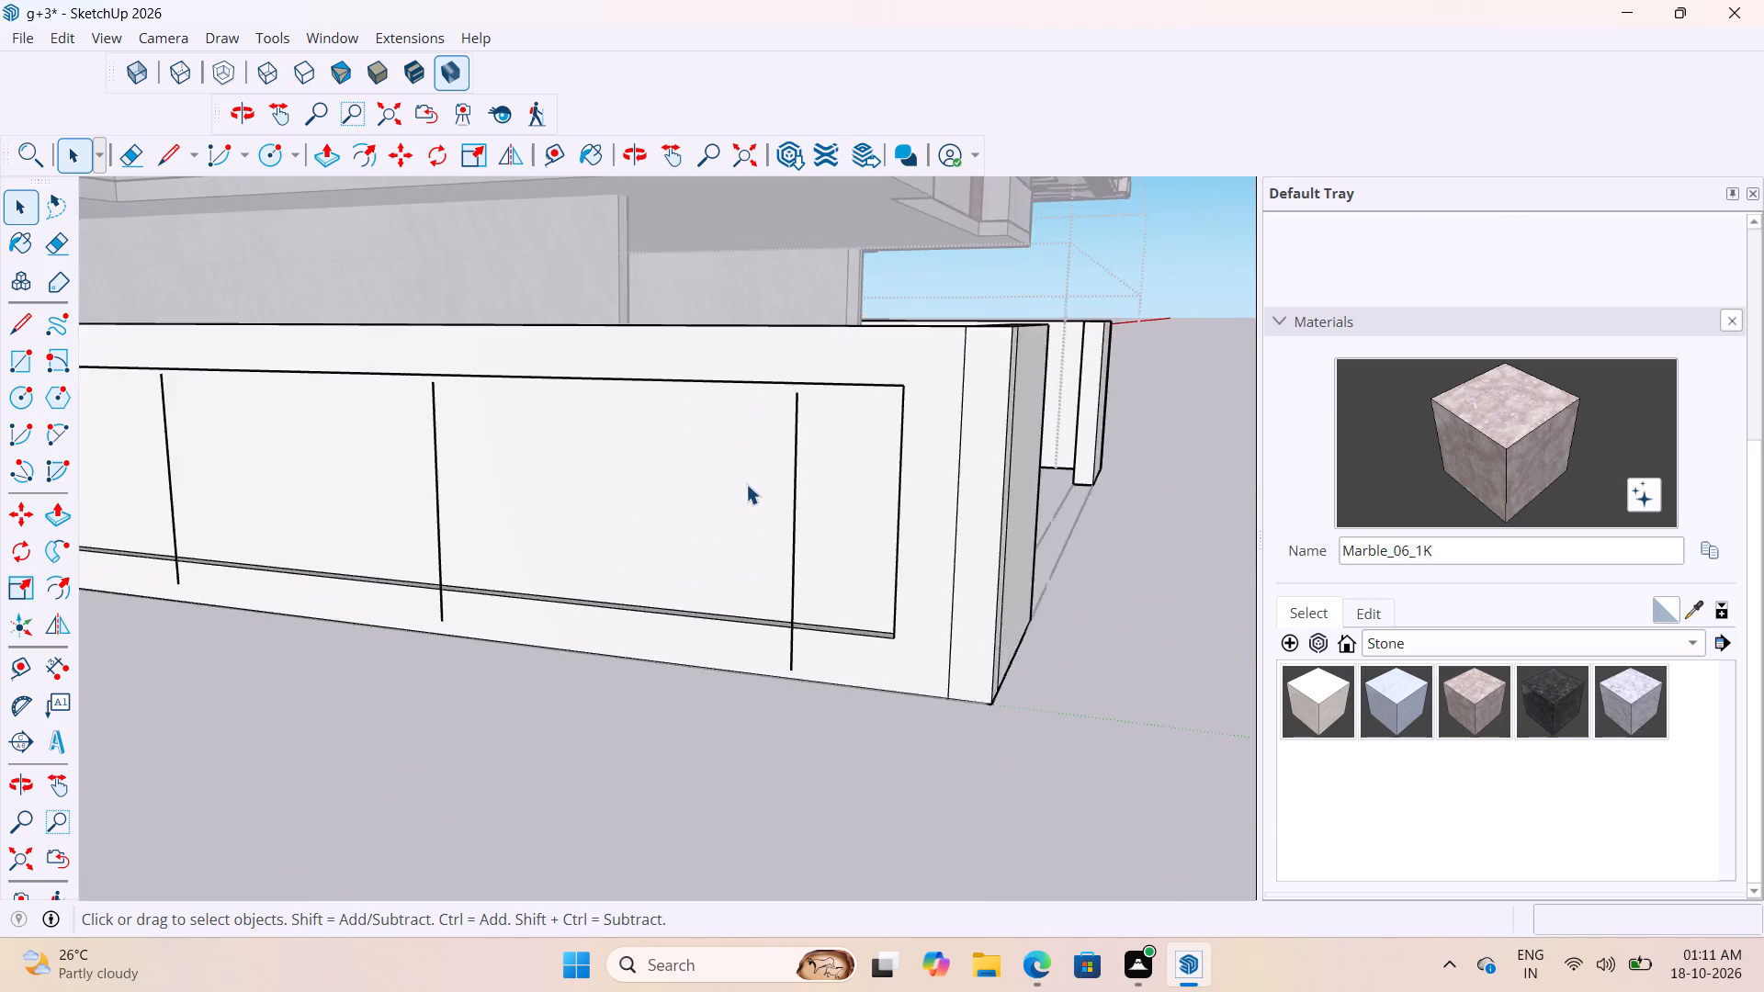
middle_click_drag(751, 469, 1053, 457)
scroll(1040, 466, "down", 11)
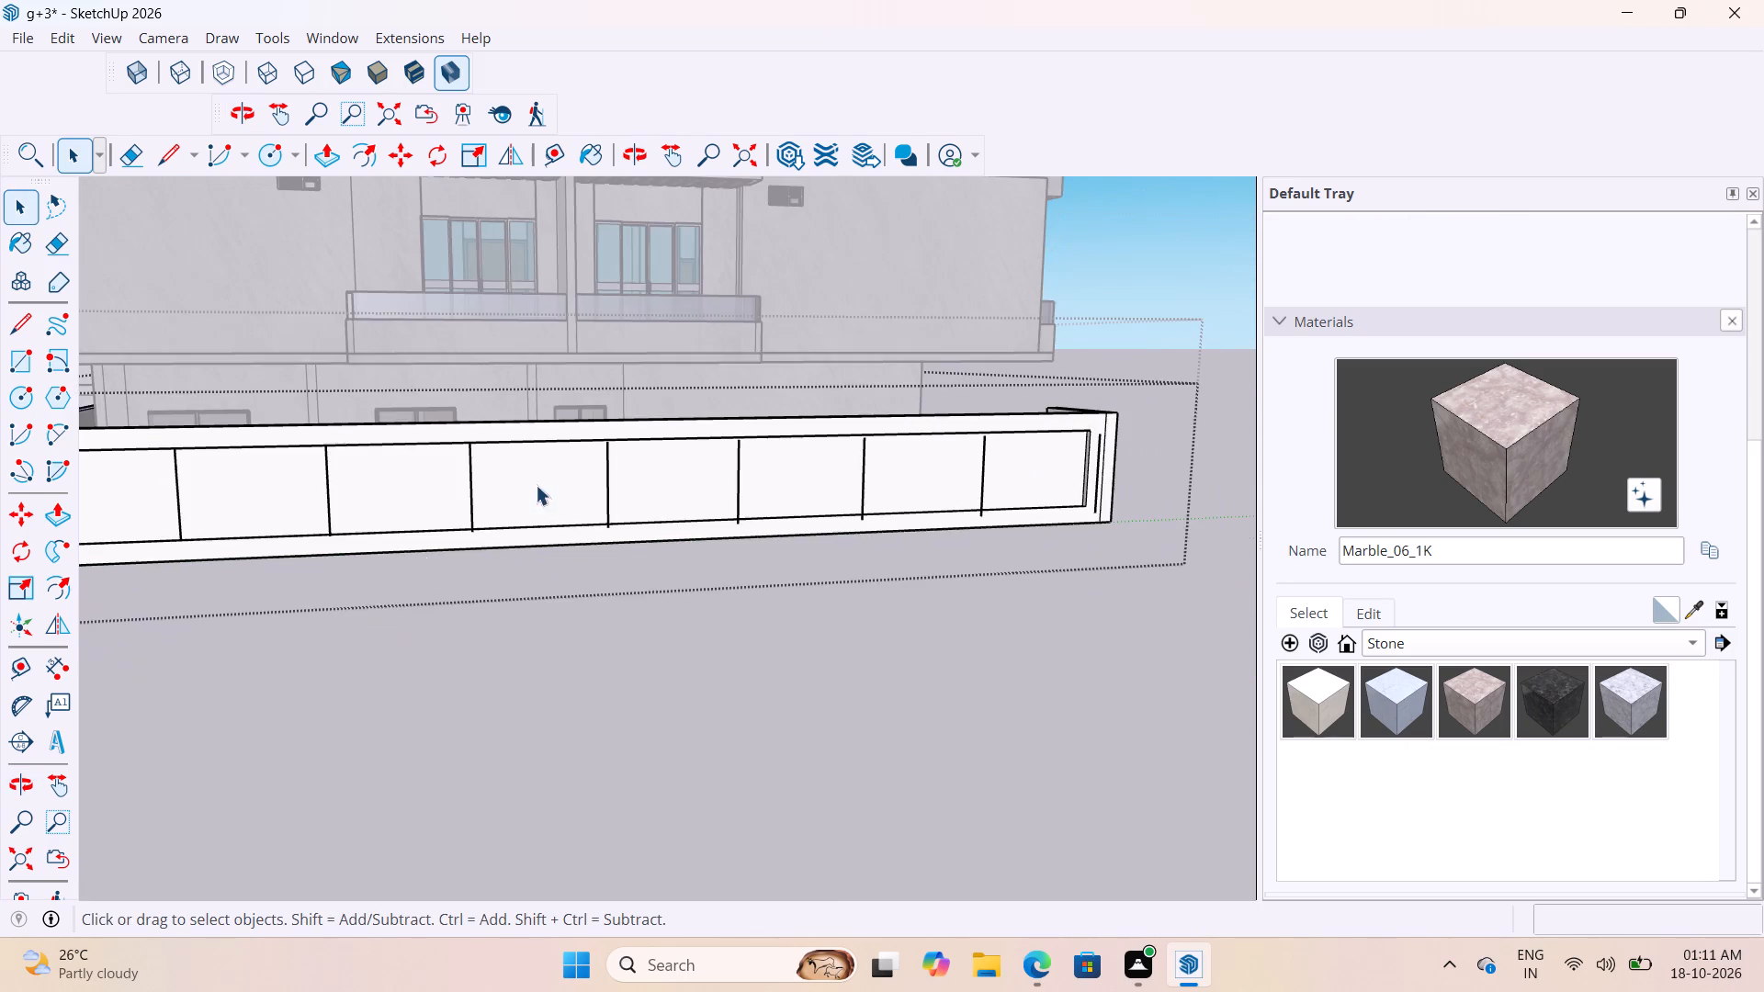
scroll(558, 480, "down", 5)
scroll(436, 507, "up", 1)
middle_click_drag(436, 505, 439, 436)
scroll(518, 457, "up", 17)
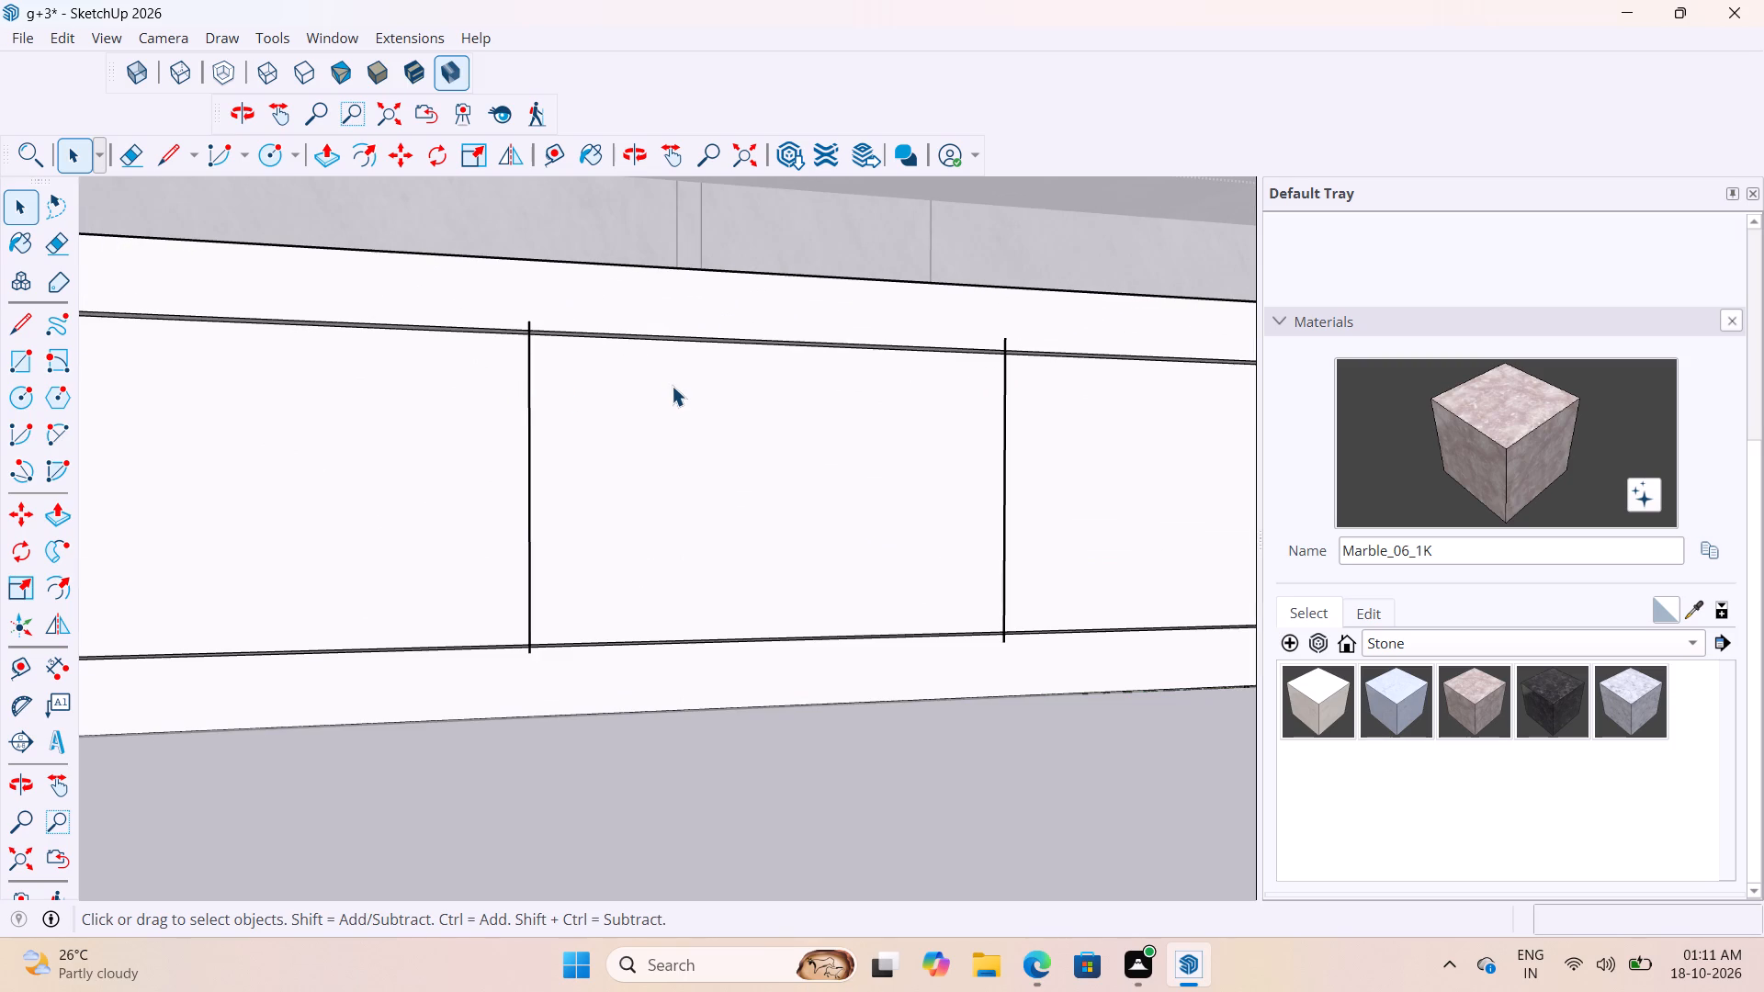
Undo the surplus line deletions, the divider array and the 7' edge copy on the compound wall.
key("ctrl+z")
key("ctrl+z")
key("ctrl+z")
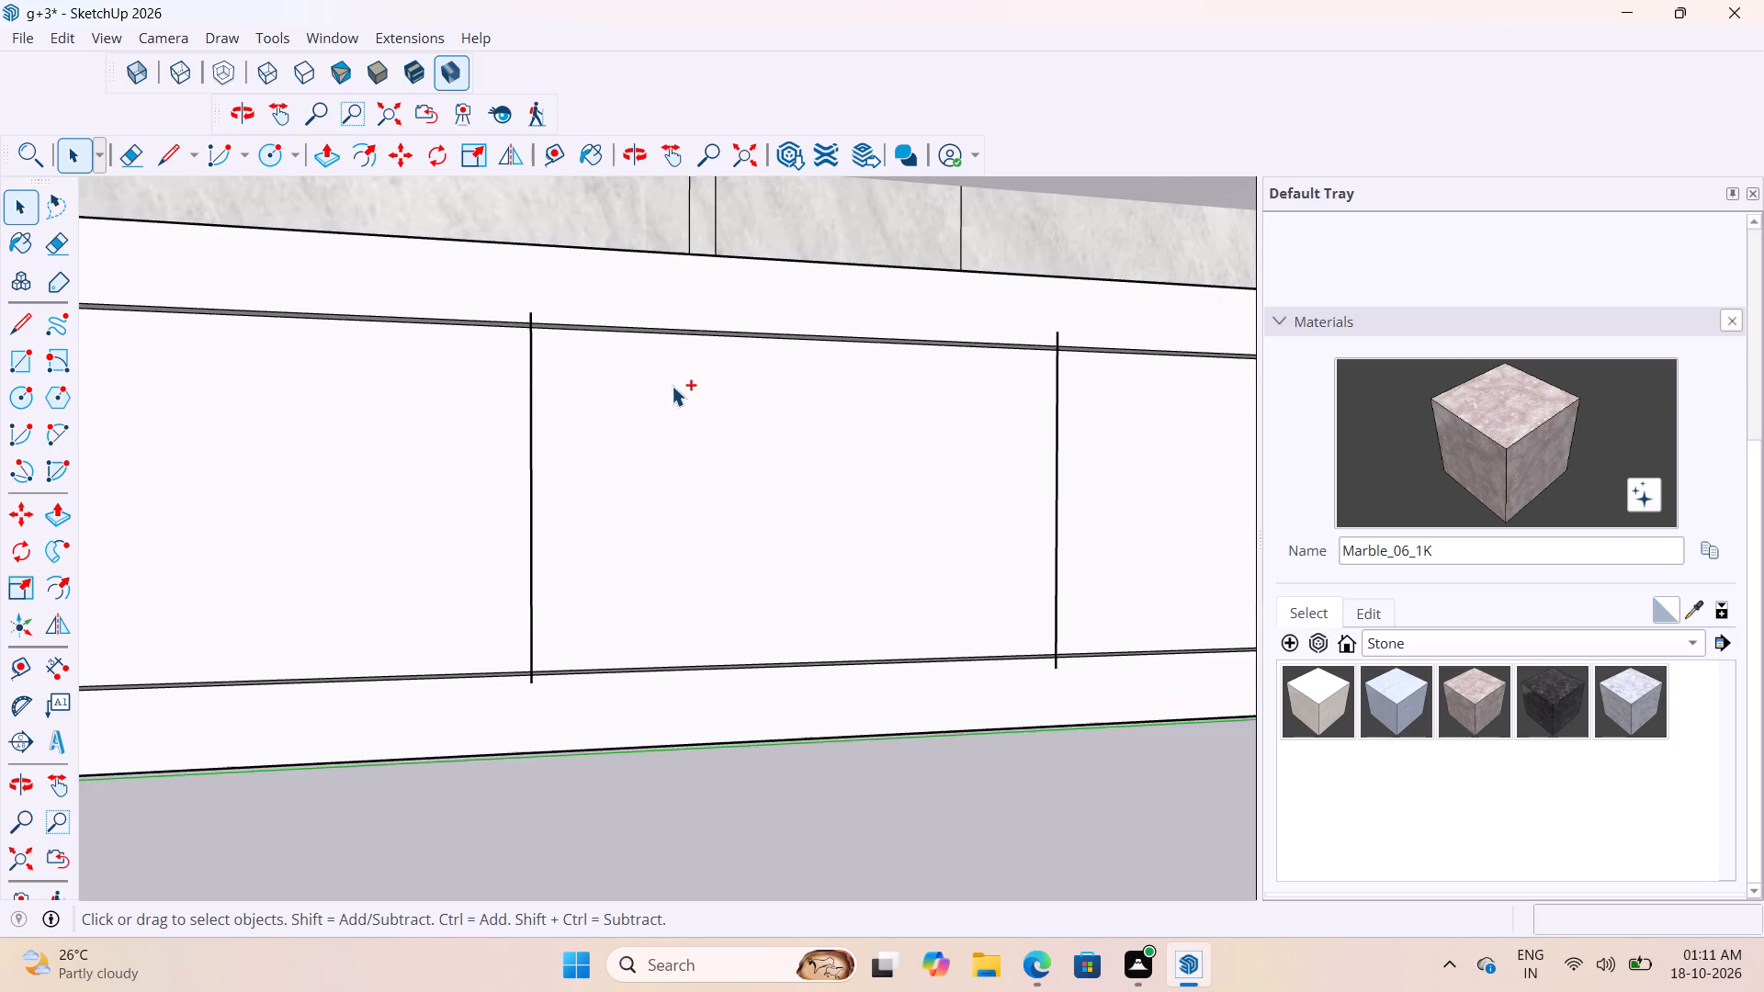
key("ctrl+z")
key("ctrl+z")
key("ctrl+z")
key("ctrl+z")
Copy the vertical inner edge at the end of the compound wall's recessed panel 7' along the wall.
scroll(675, 394, "down", 12)
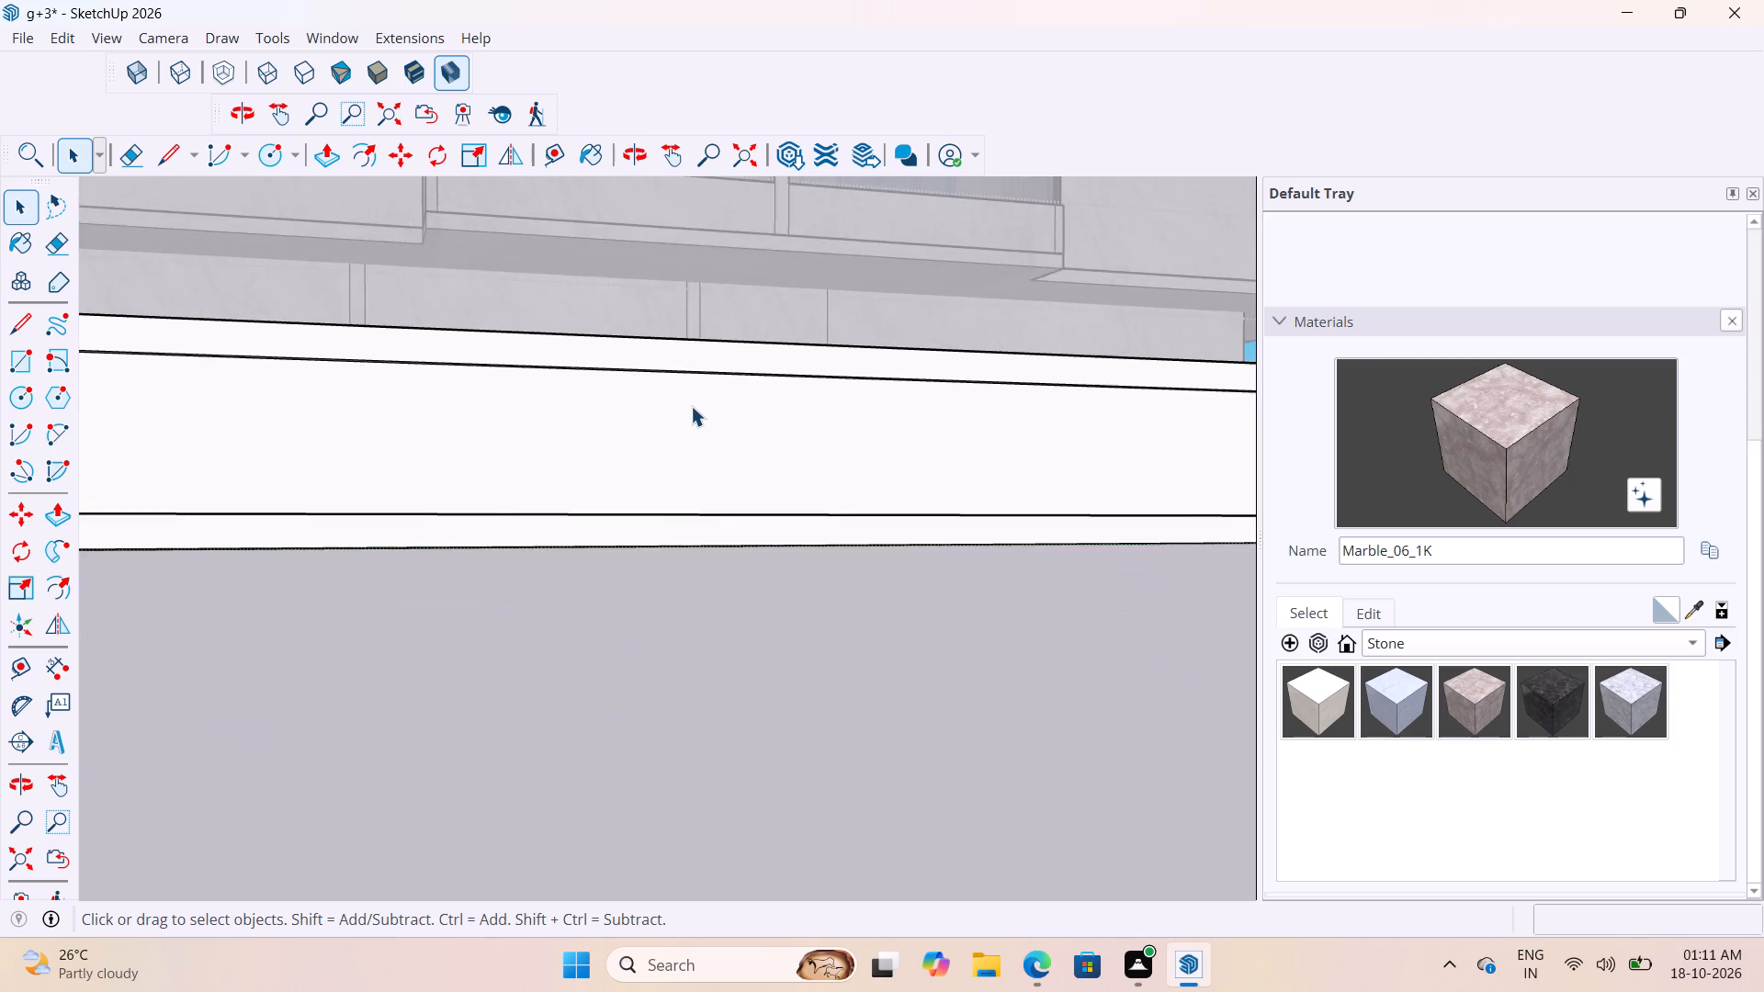
scroll(691, 406, "down", 4)
scroll(362, 447, "up", 8)
middle_click_drag(314, 450, 0, 505)
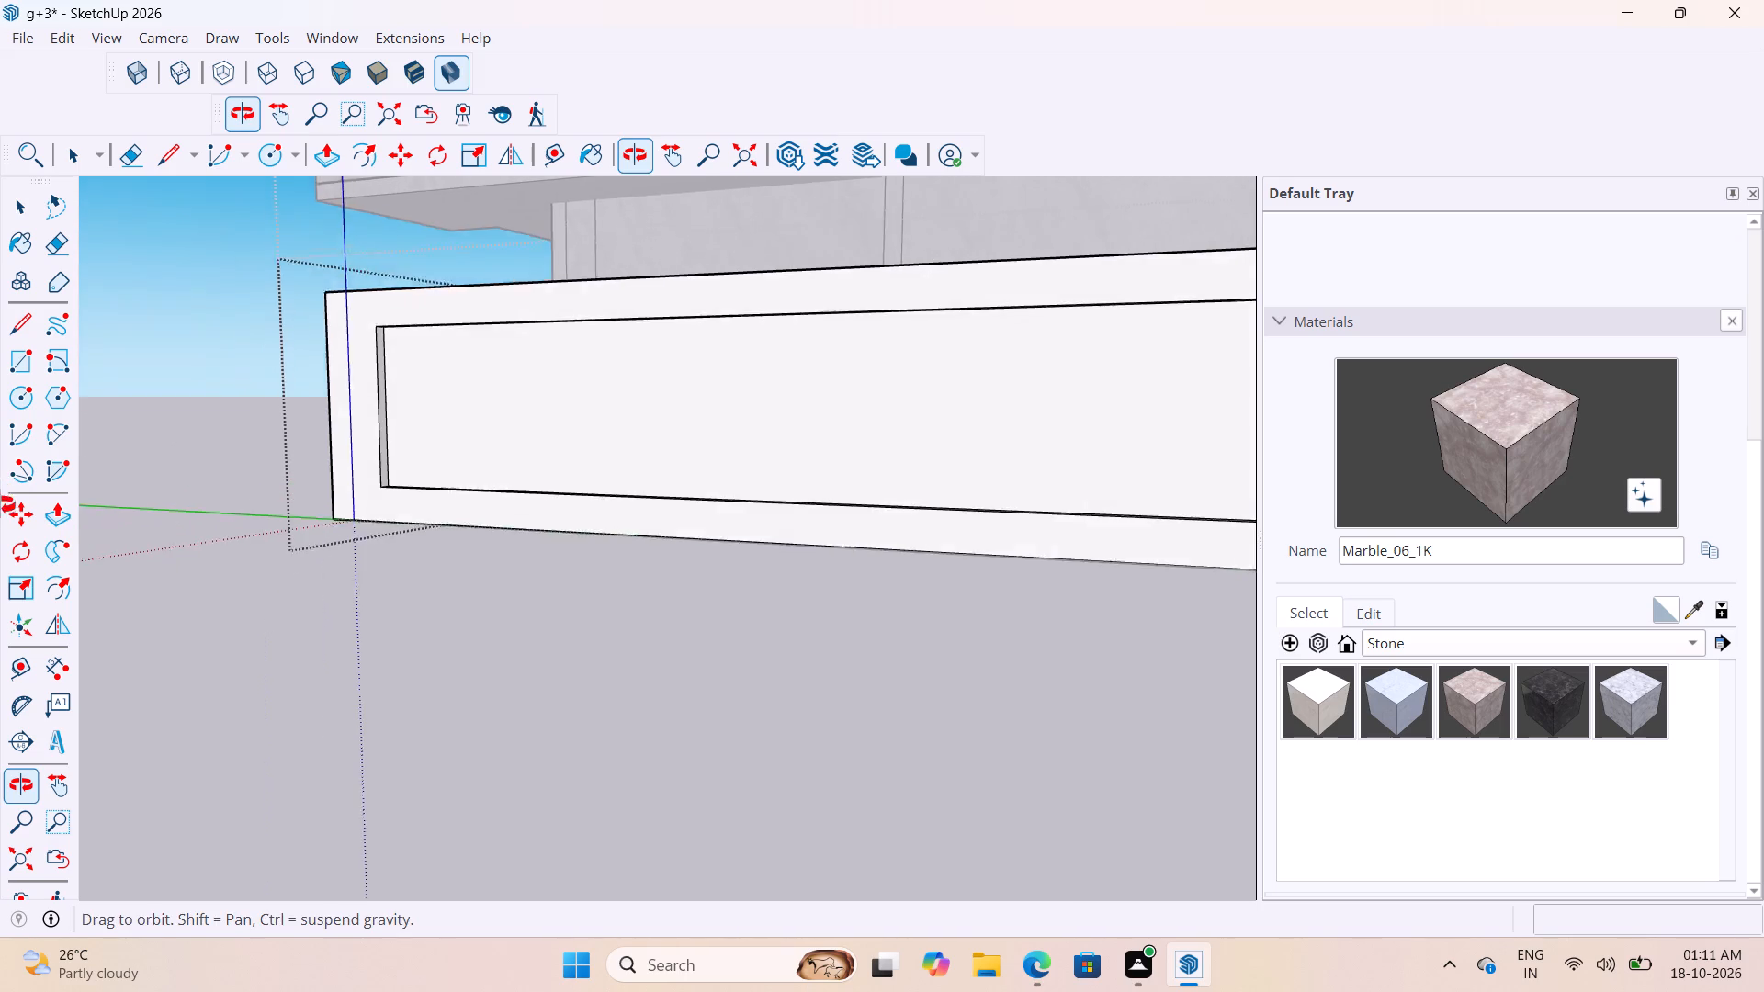
middle_click_drag(0, 505, 0, 511)
scroll(386, 359, "up", 12)
left_click(382, 332)
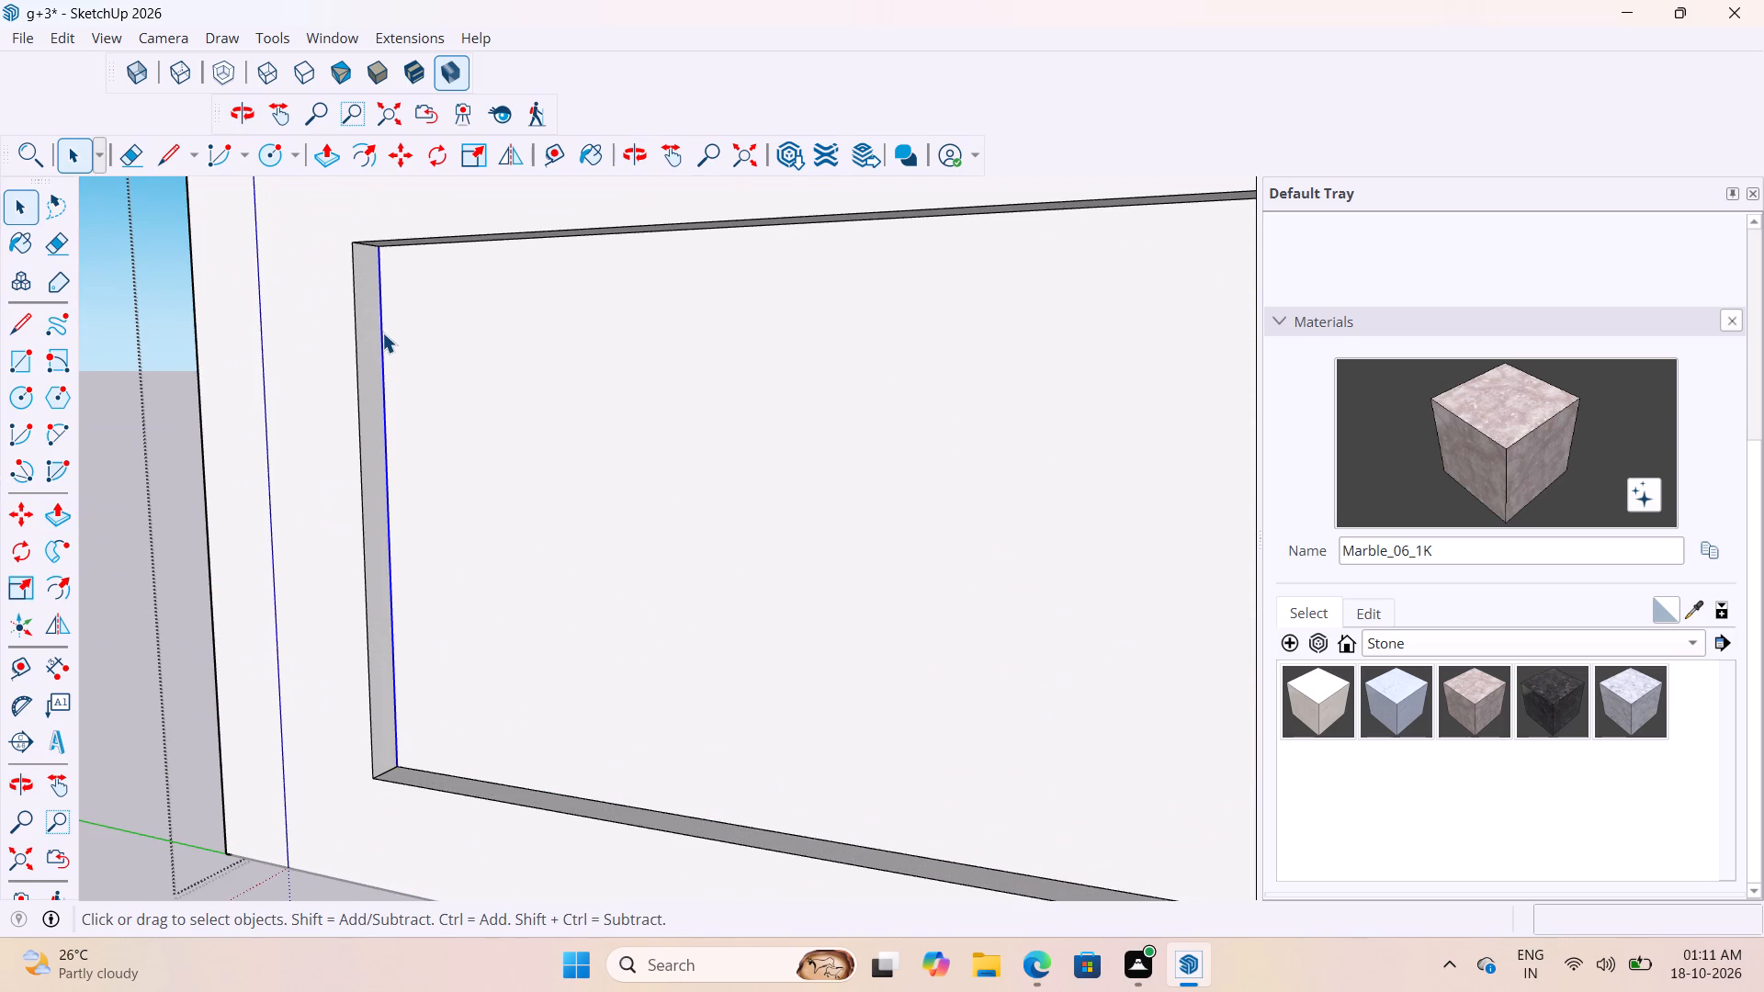
key("m")
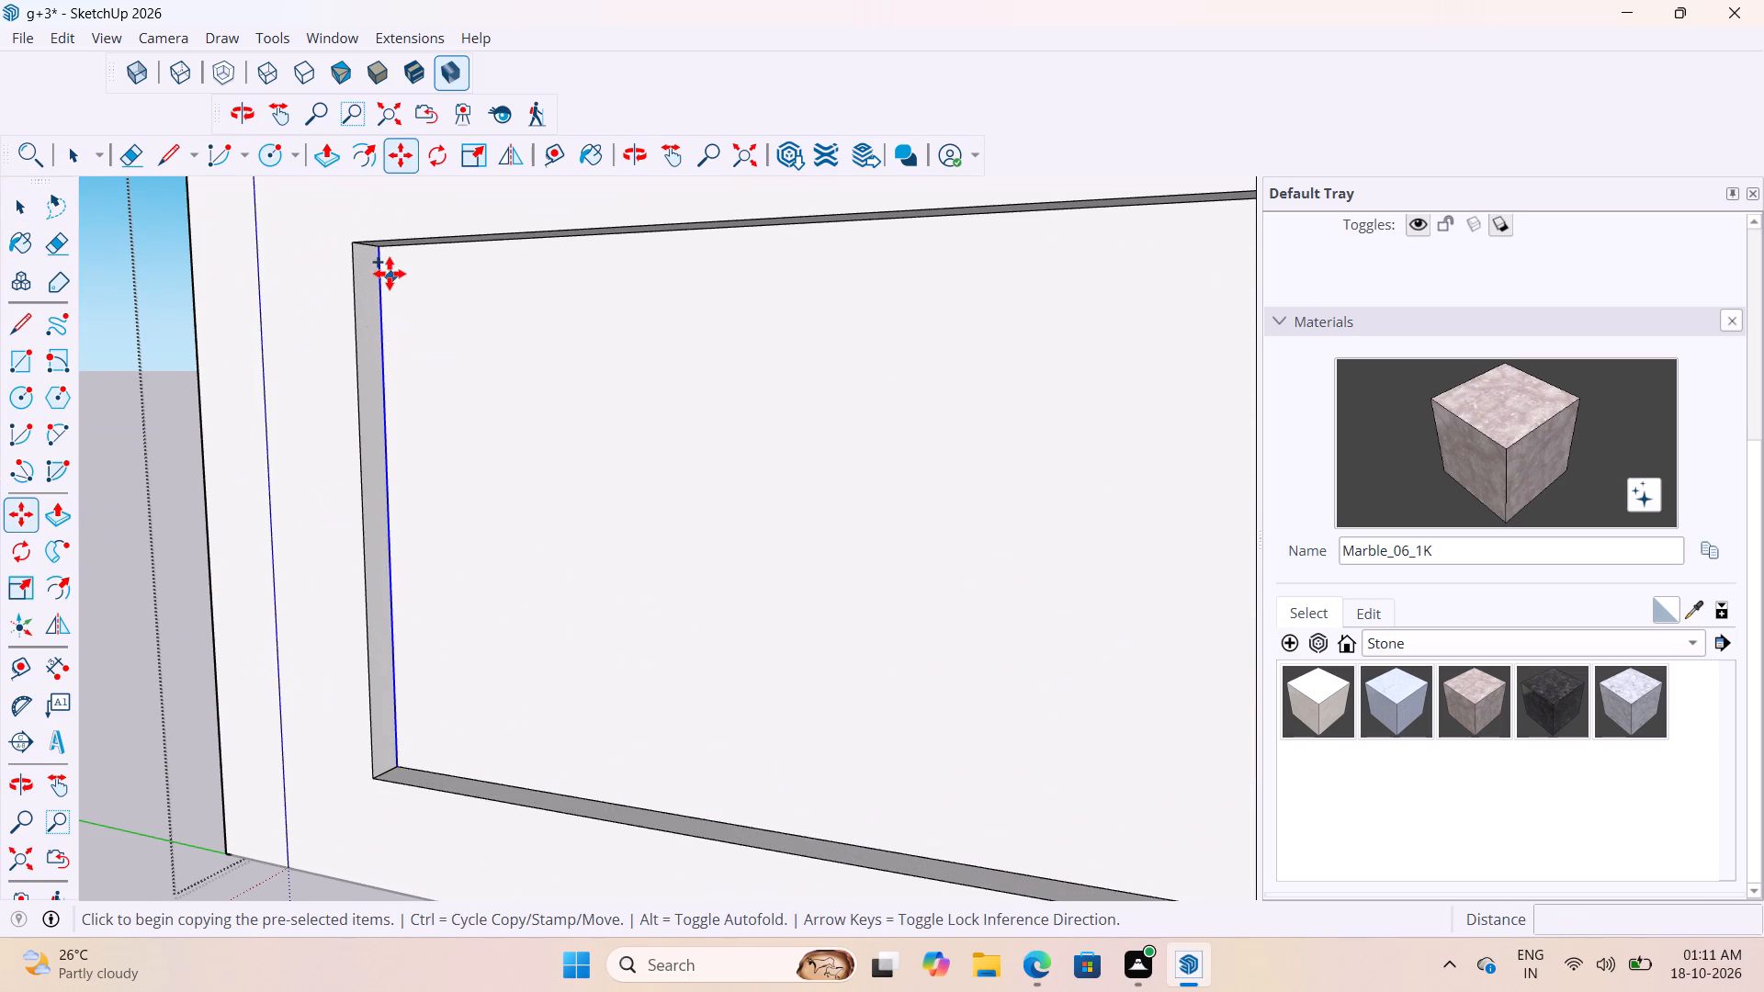
left_click(384, 249)
scroll(700, 263, "down", 10)
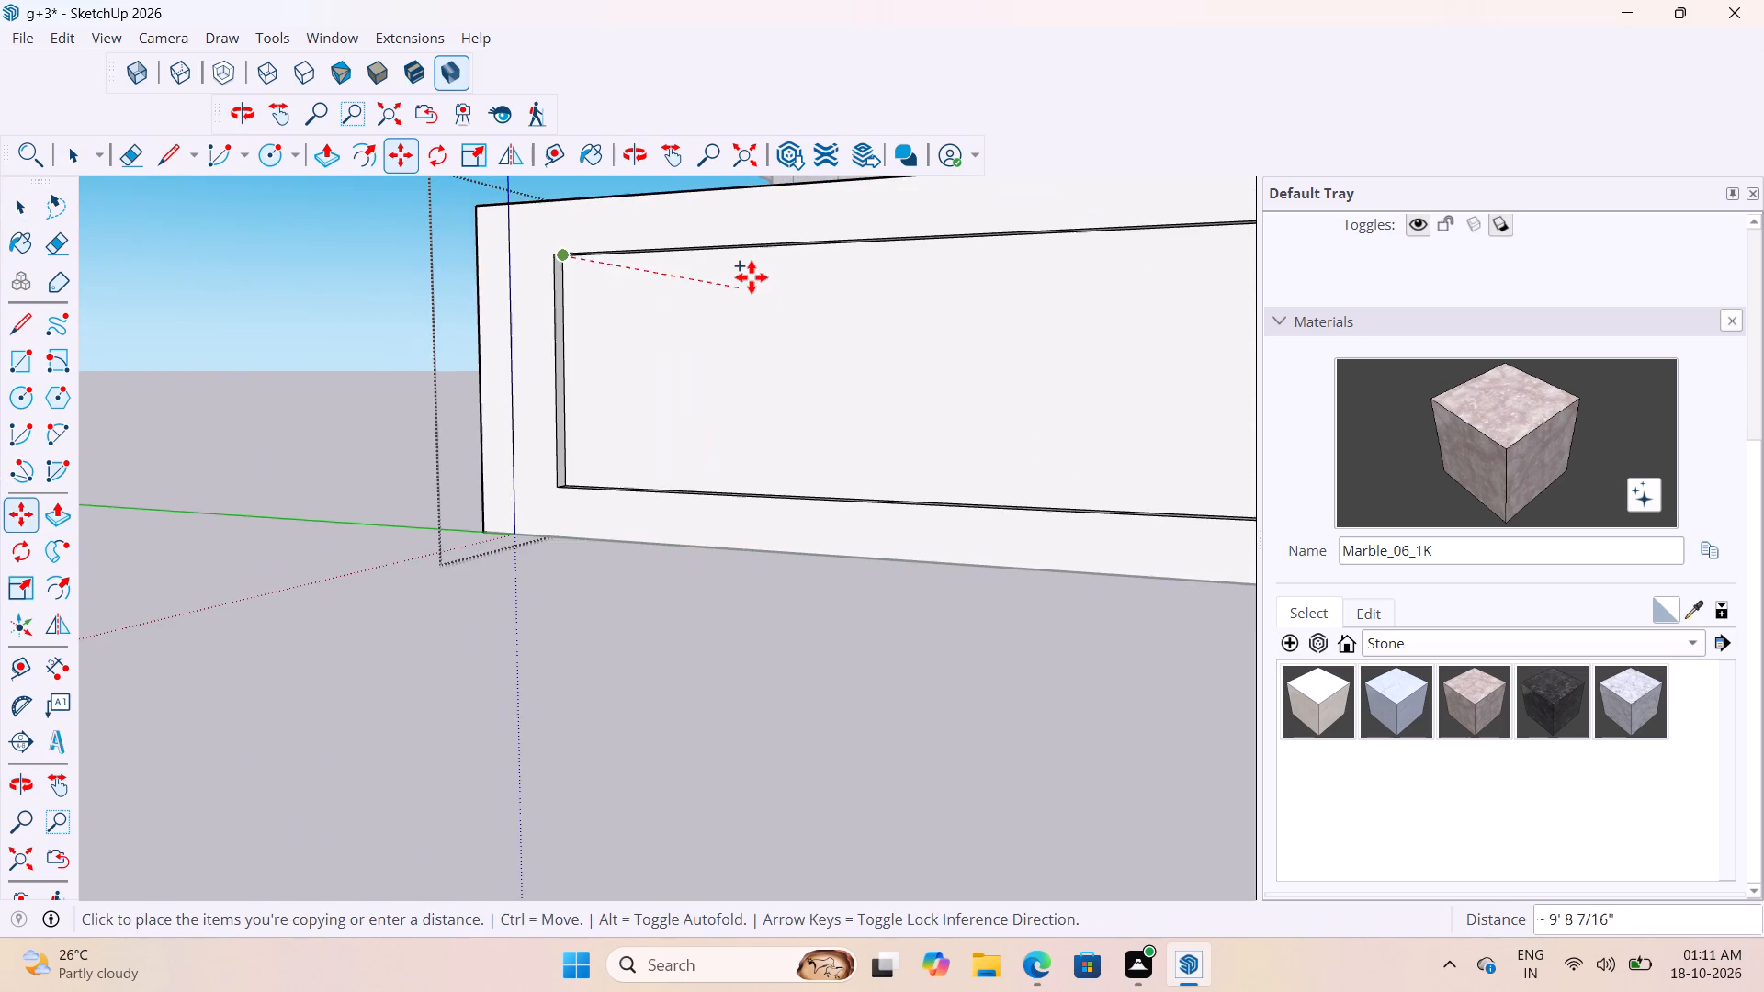
middle_click_drag(758, 276, 929, 259)
scroll(931, 261, "up", 4)
scroll(850, 279, "down", 5)
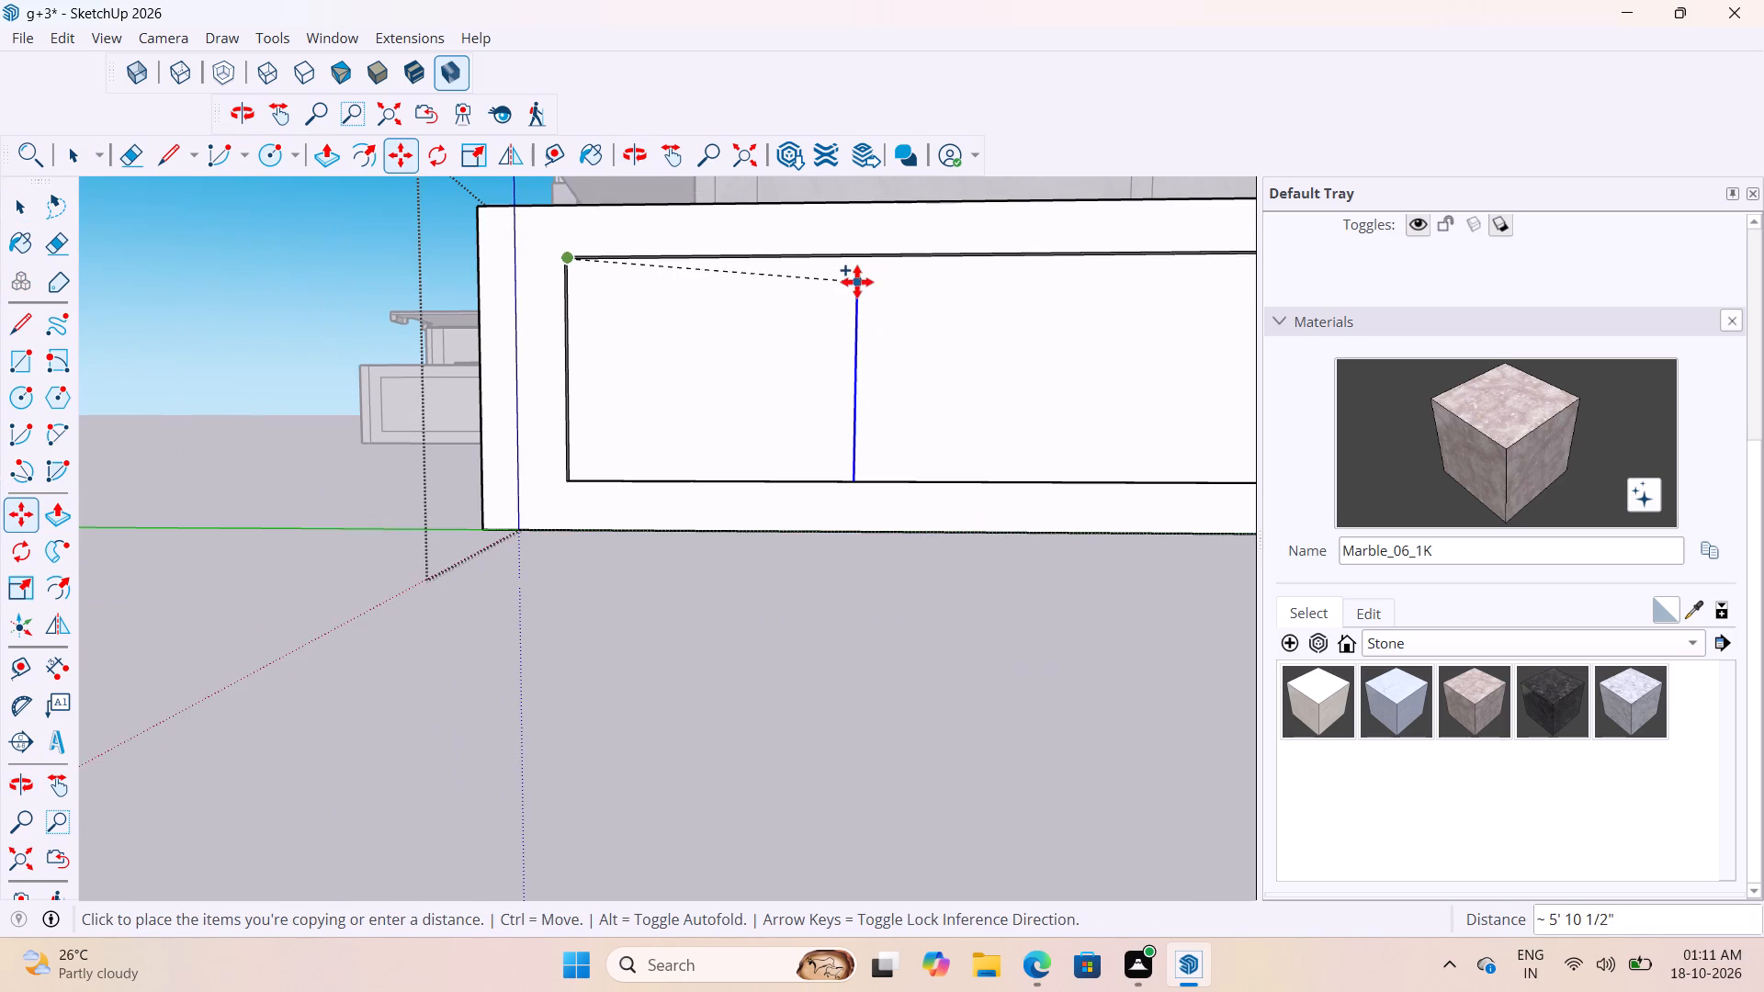
scroll(822, 316, "down", 10)
middle_click_drag(885, 333, 959, 333)
scroll(1097, 349, "up", 5)
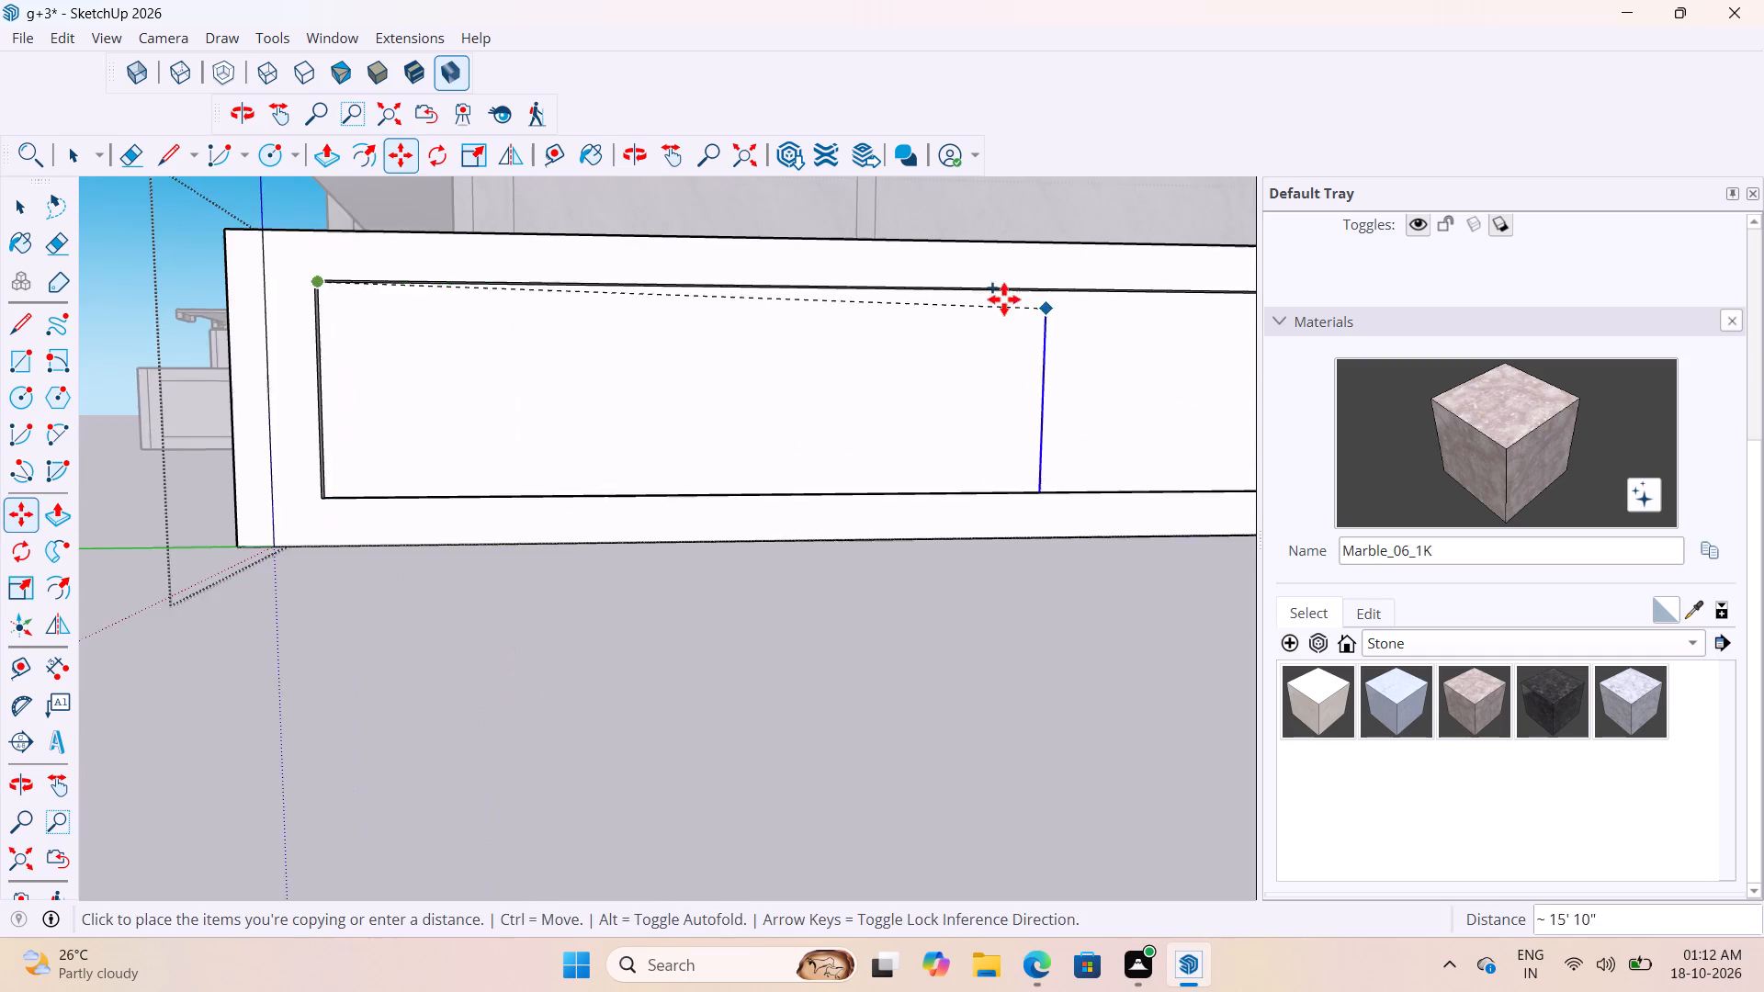
scroll(1004, 299, "up", 4)
middle_click_drag(941, 295, 1032, 206)
scroll(818, 426, "up", 6)
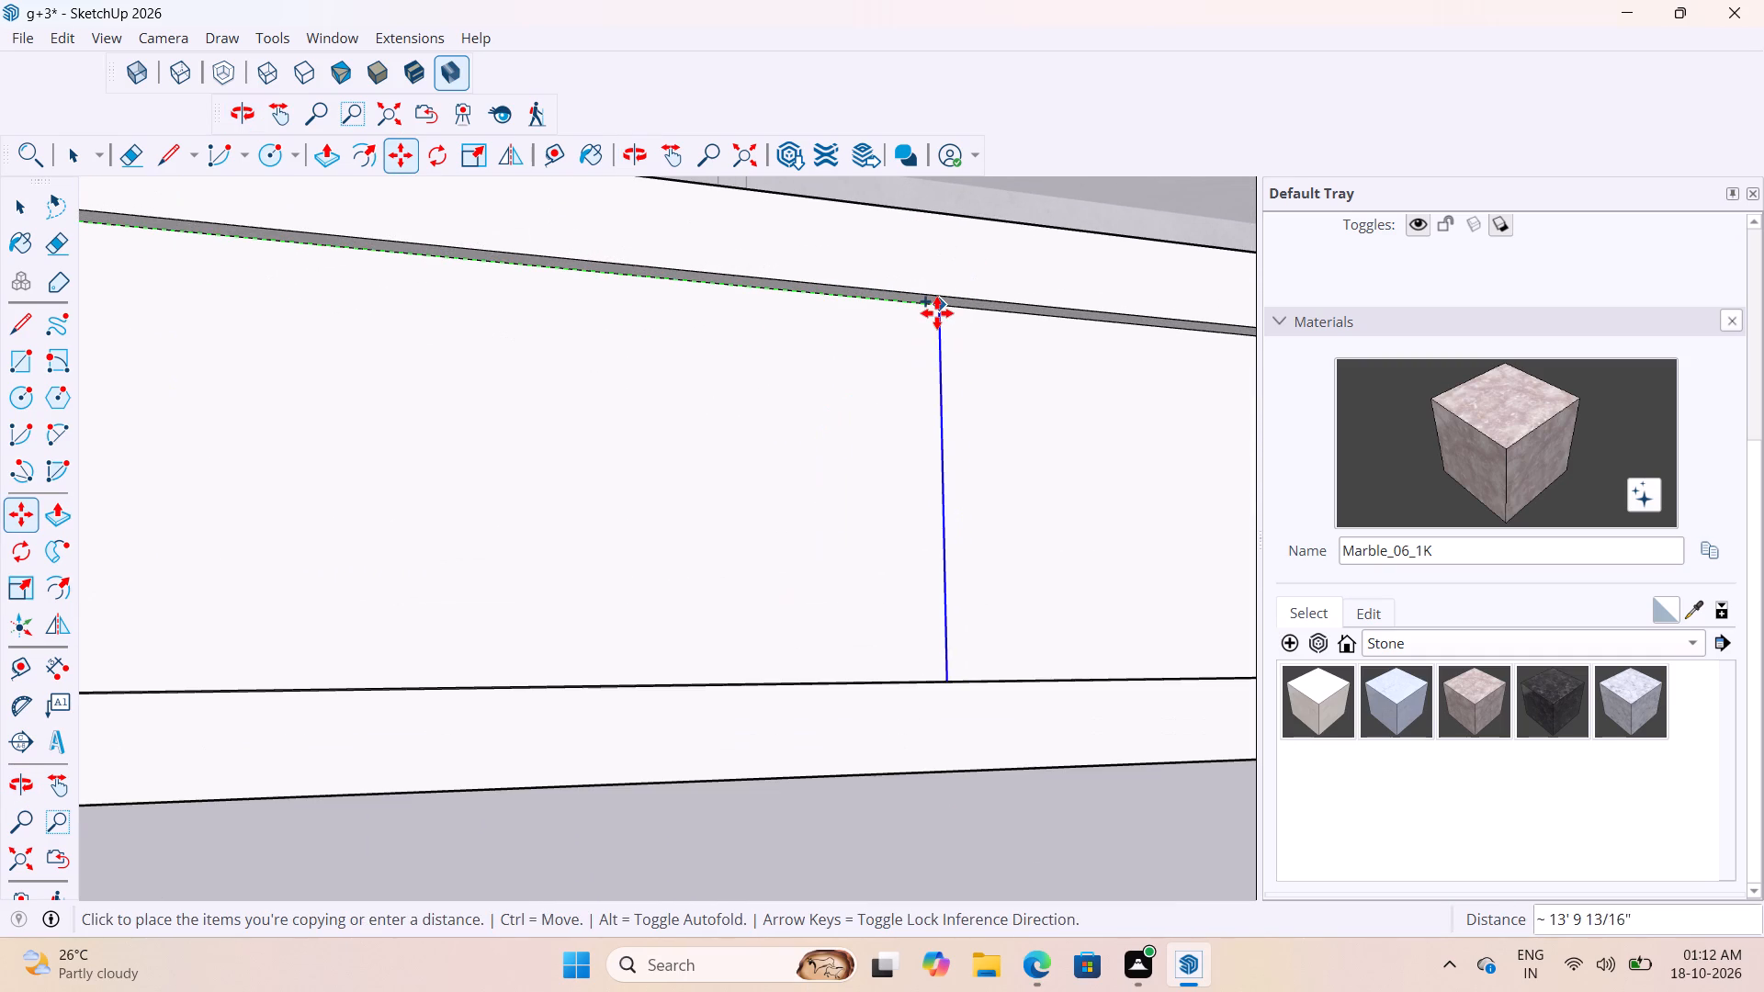
type("7'")
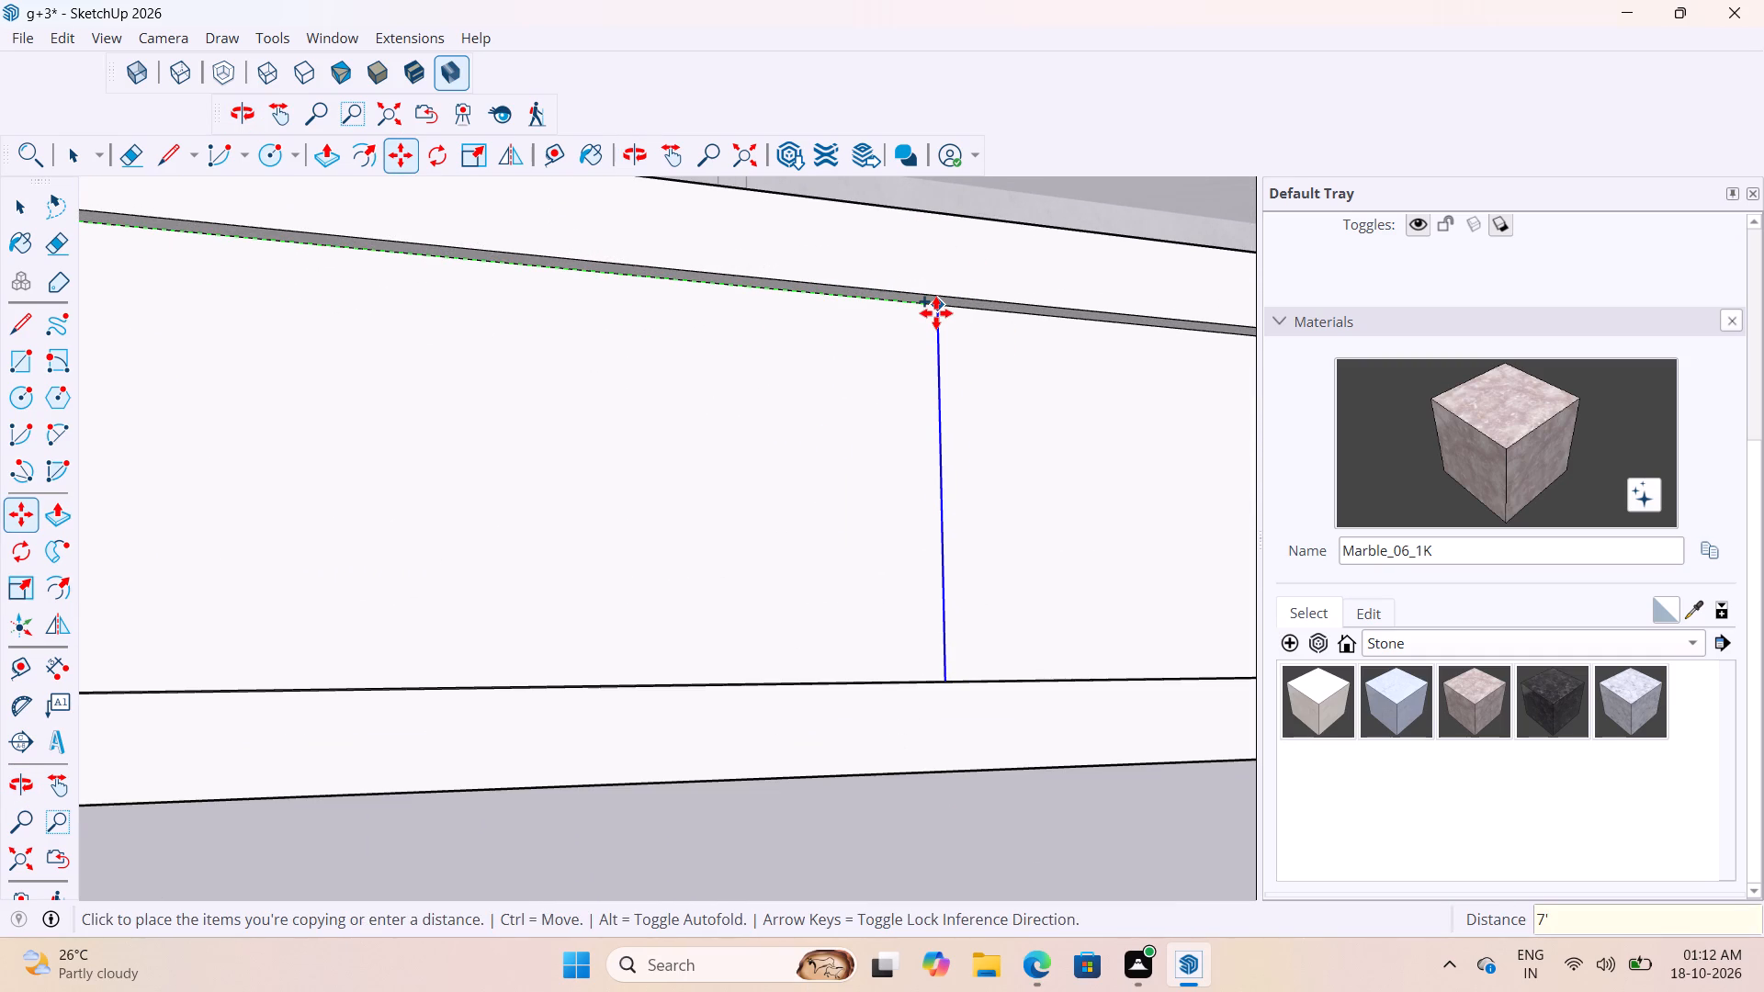
key("Return")
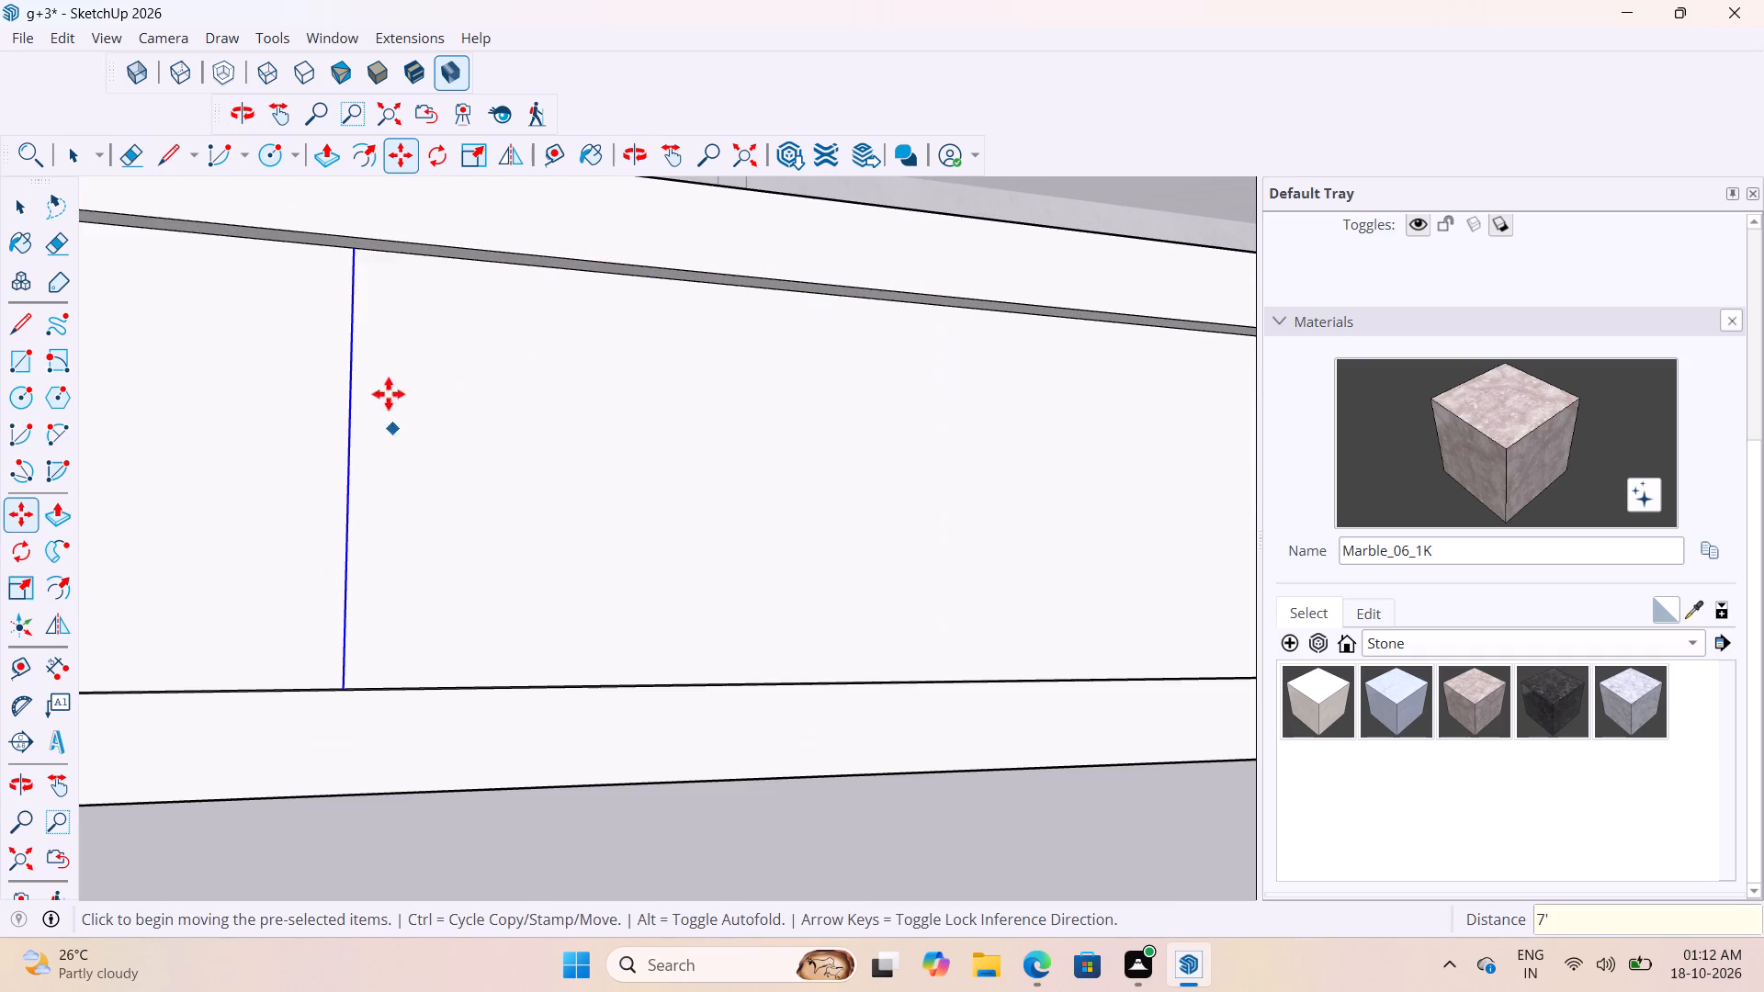
Copy the new divider line 6" further along the panel to form a narrow vertical strip.
scroll(363, 242, "up", 4)
left_click(352, 254)
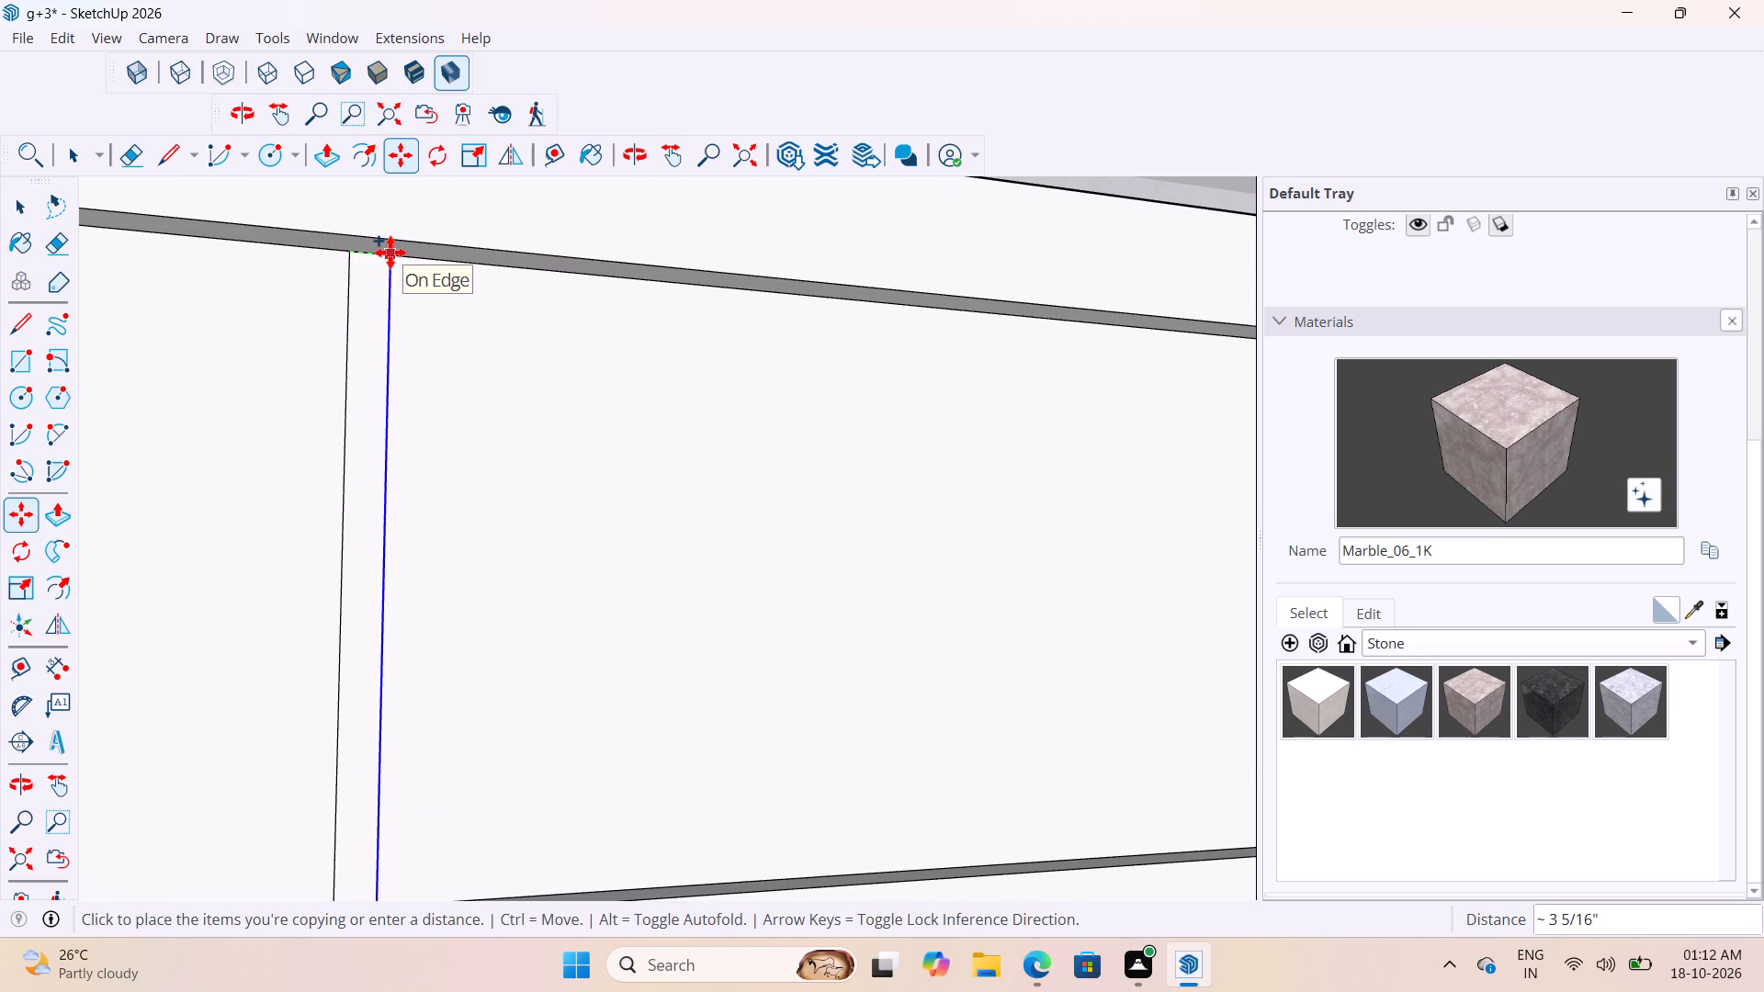
key("2")
key("BackSpace")
type("6\"")
key("Return")
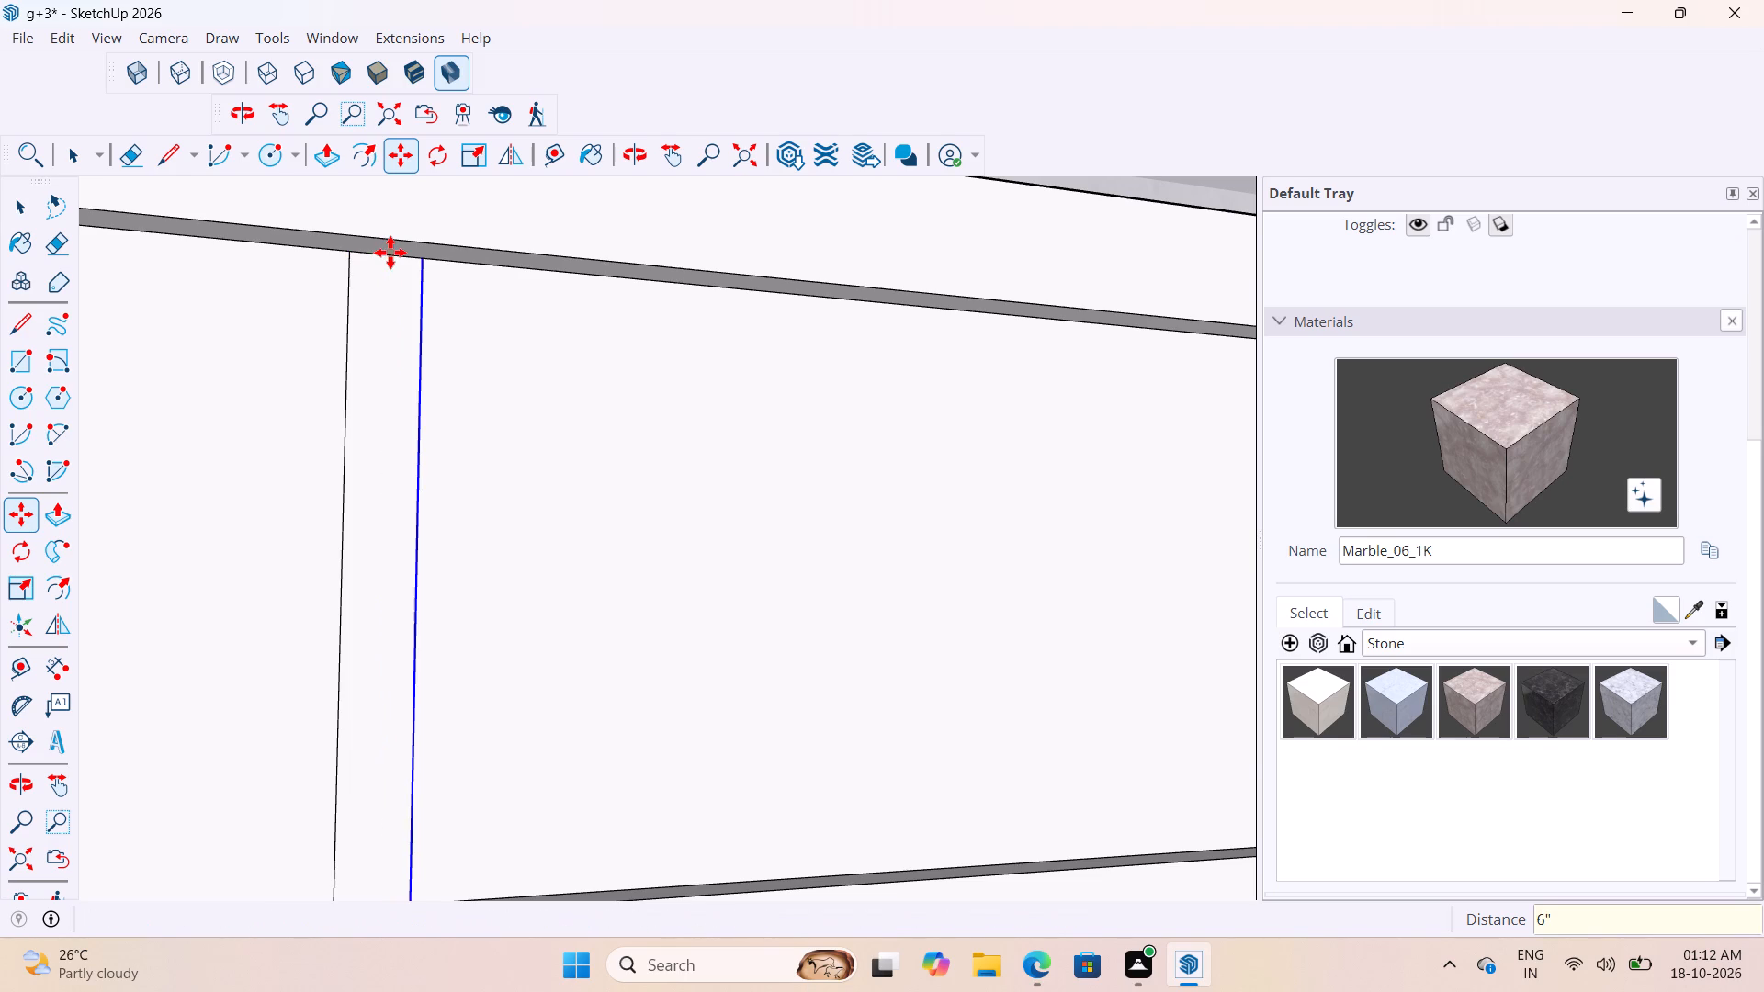
scroll(390, 253, "down", 11)
scroll(425, 370, "up", 1)
key("space")
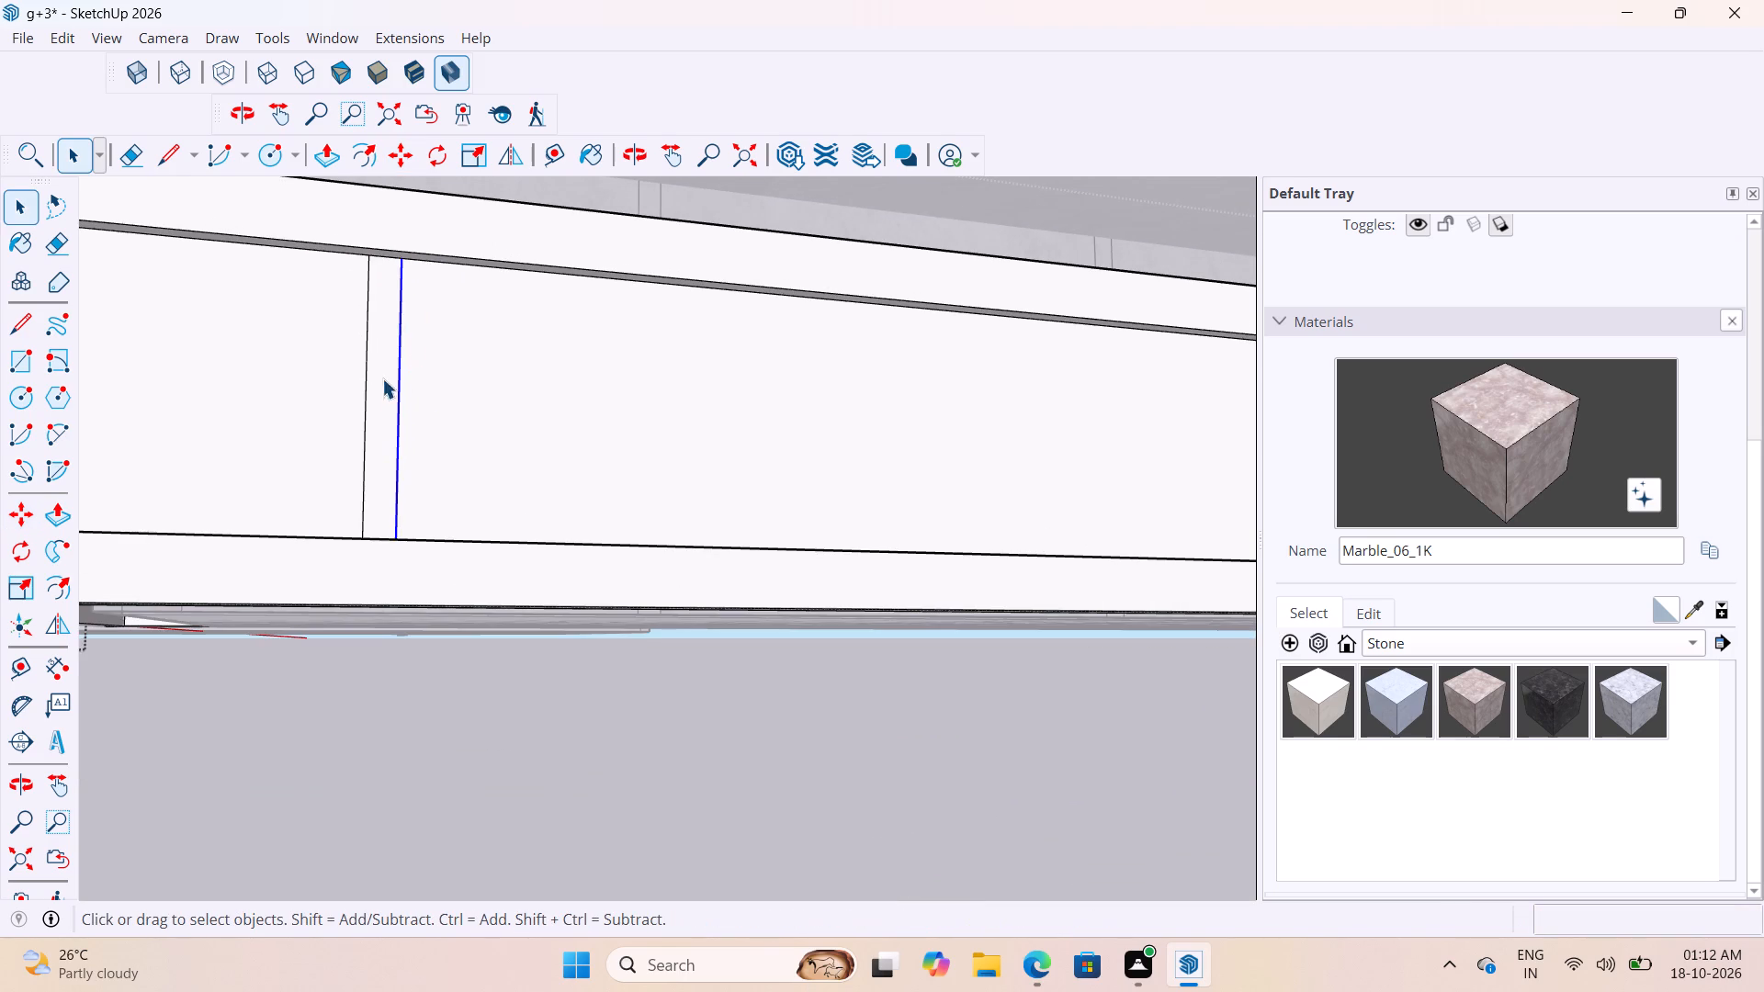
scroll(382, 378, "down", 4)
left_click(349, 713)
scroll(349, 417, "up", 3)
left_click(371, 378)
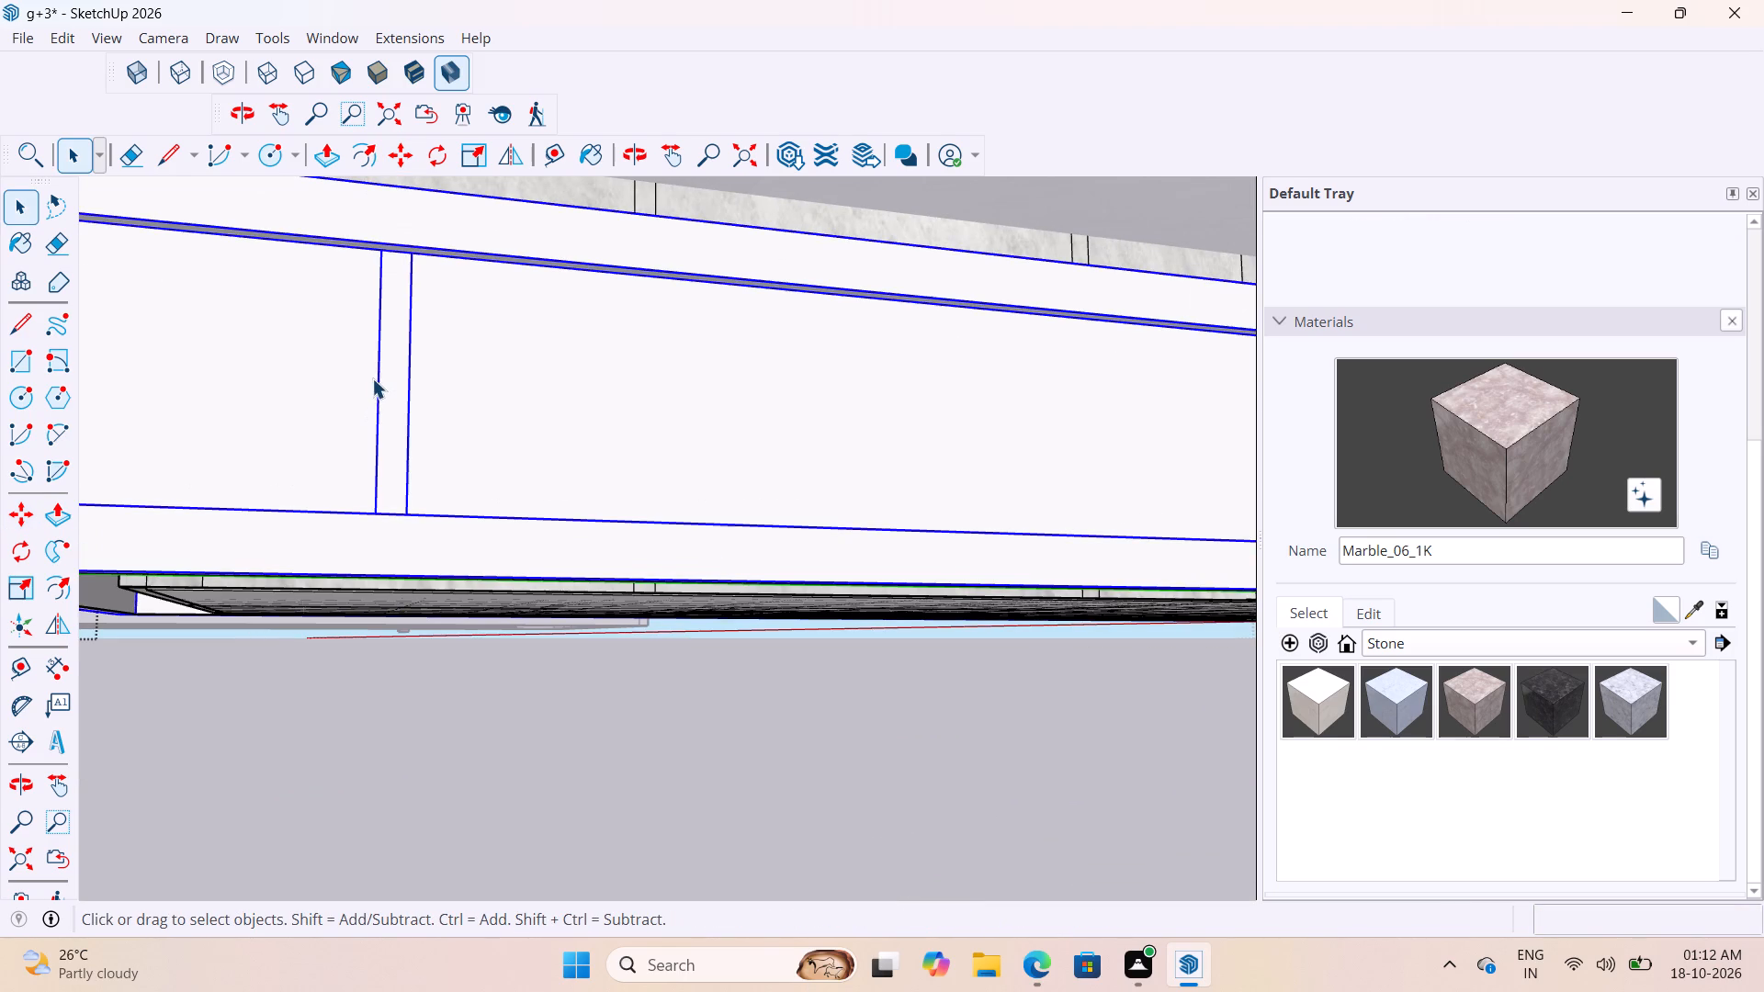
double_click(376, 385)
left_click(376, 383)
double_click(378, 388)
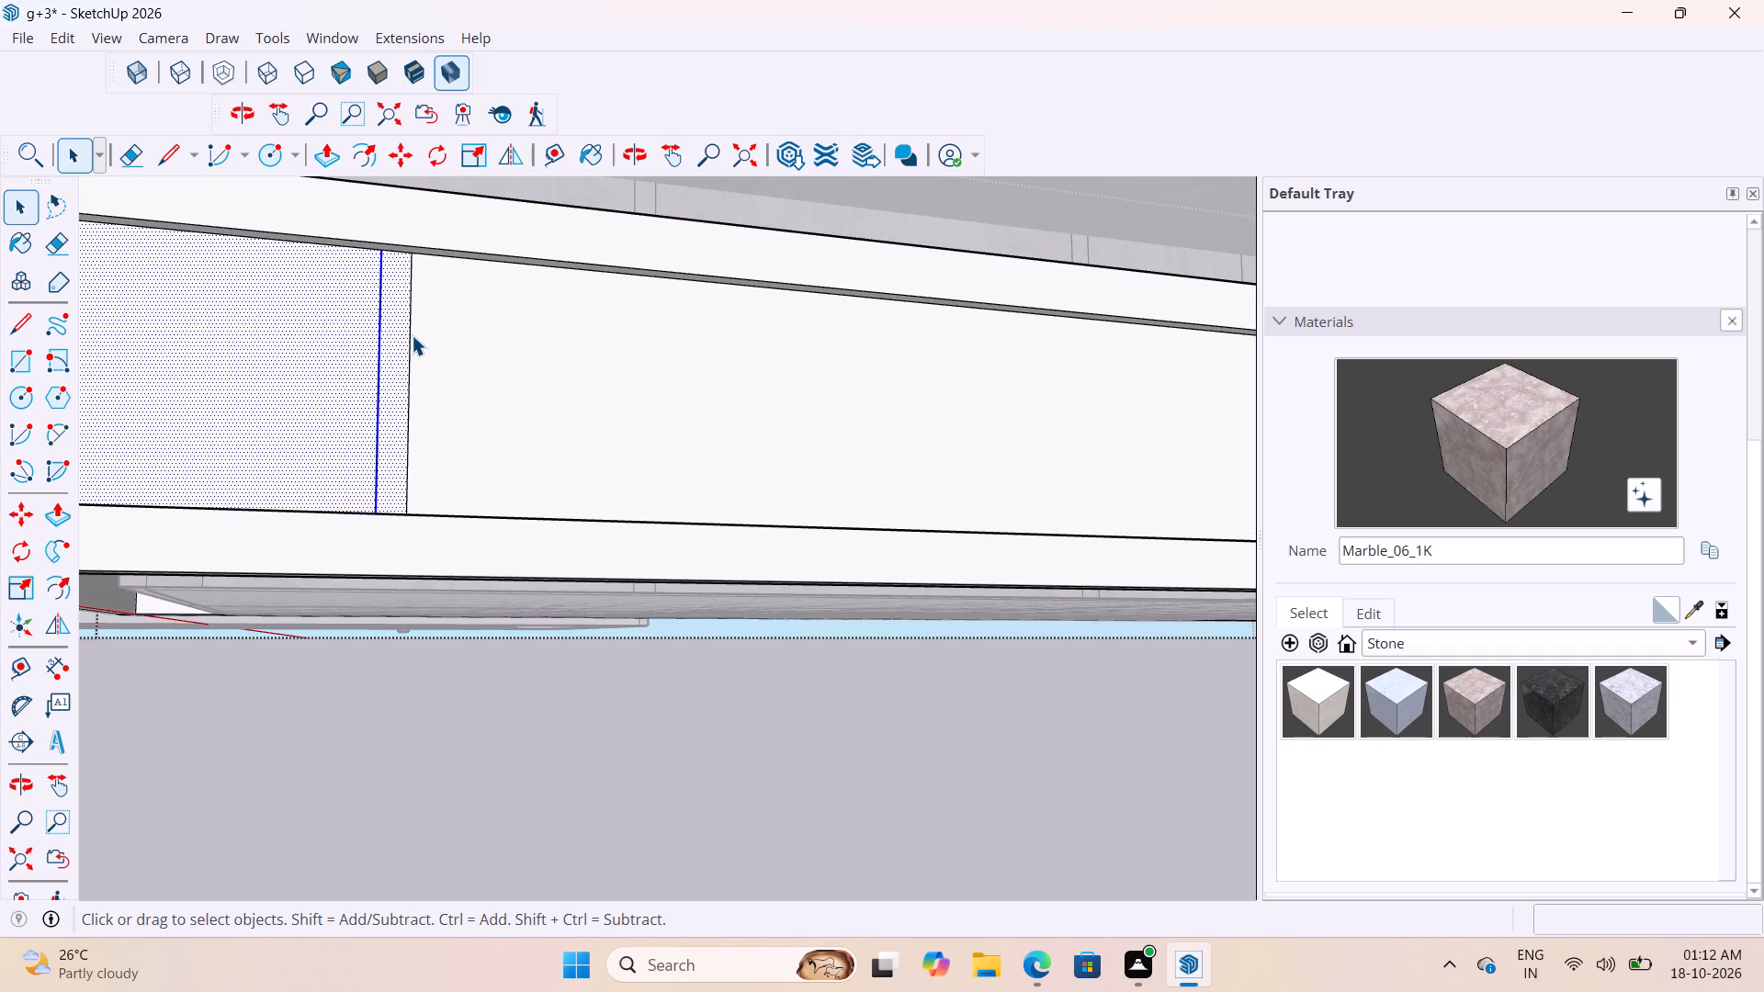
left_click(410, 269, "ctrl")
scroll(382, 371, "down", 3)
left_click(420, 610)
Copy both lines of the 6" strip 7' along the recessed panel and repeat the copy as a *8 array.
scroll(391, 378, "up", 3)
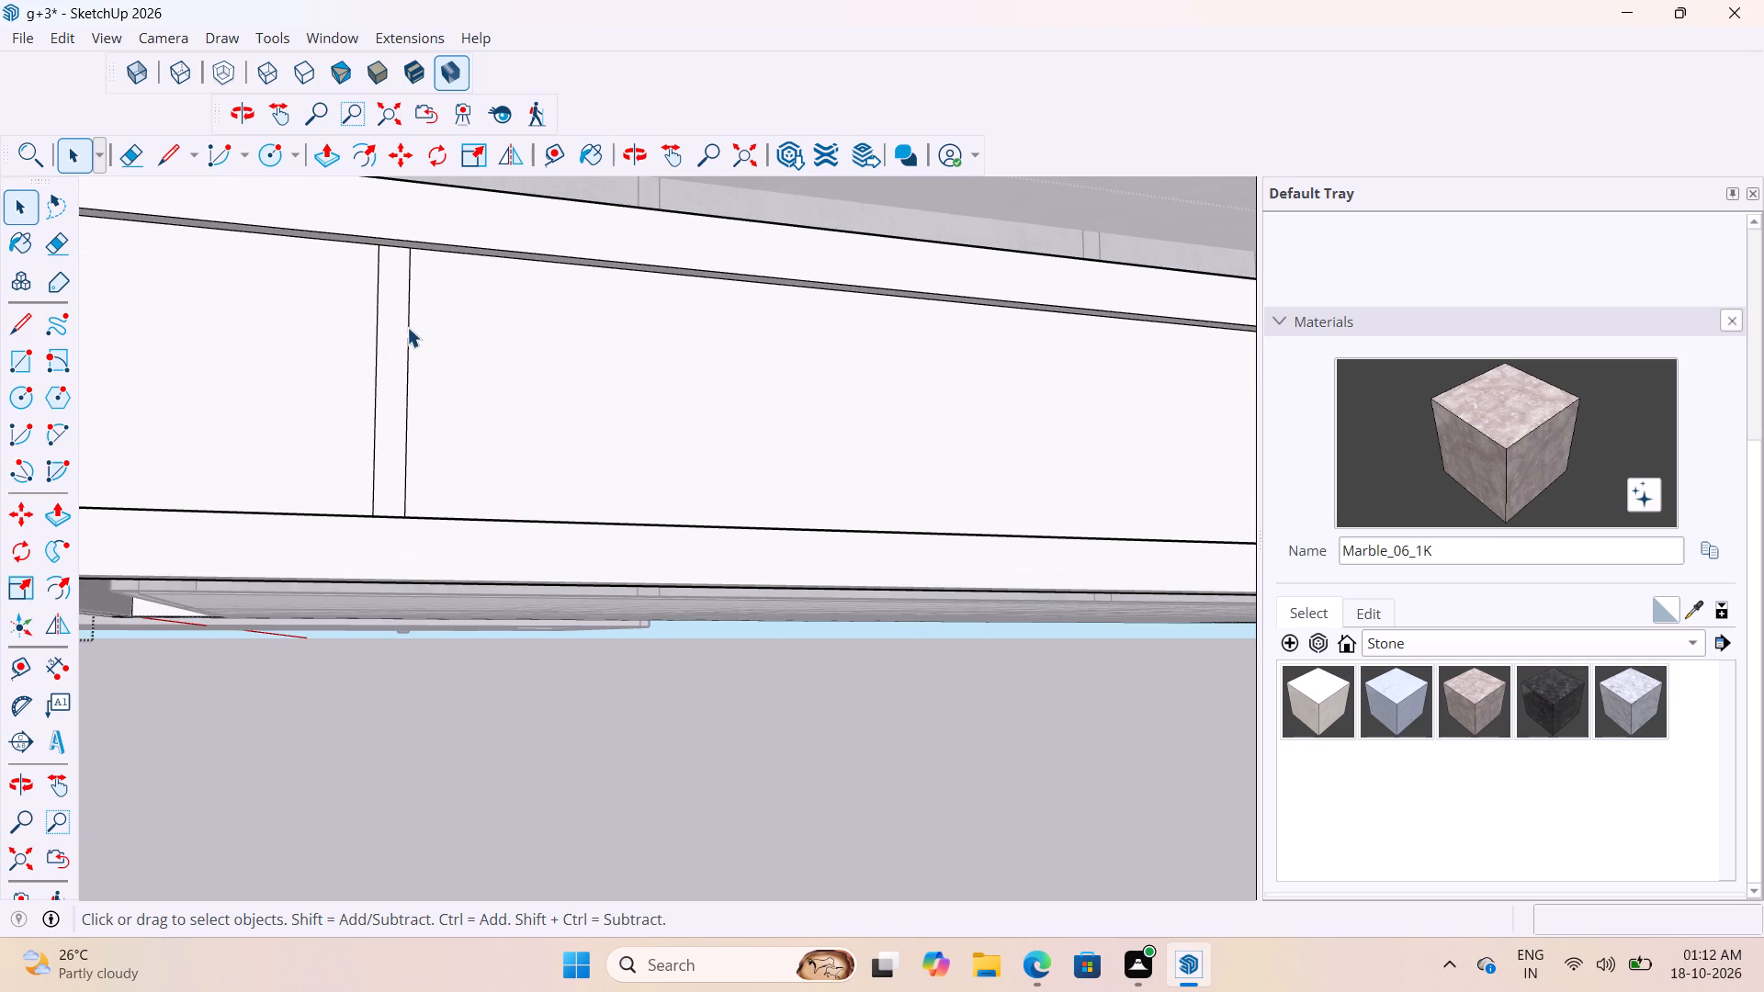
left_click(406, 325)
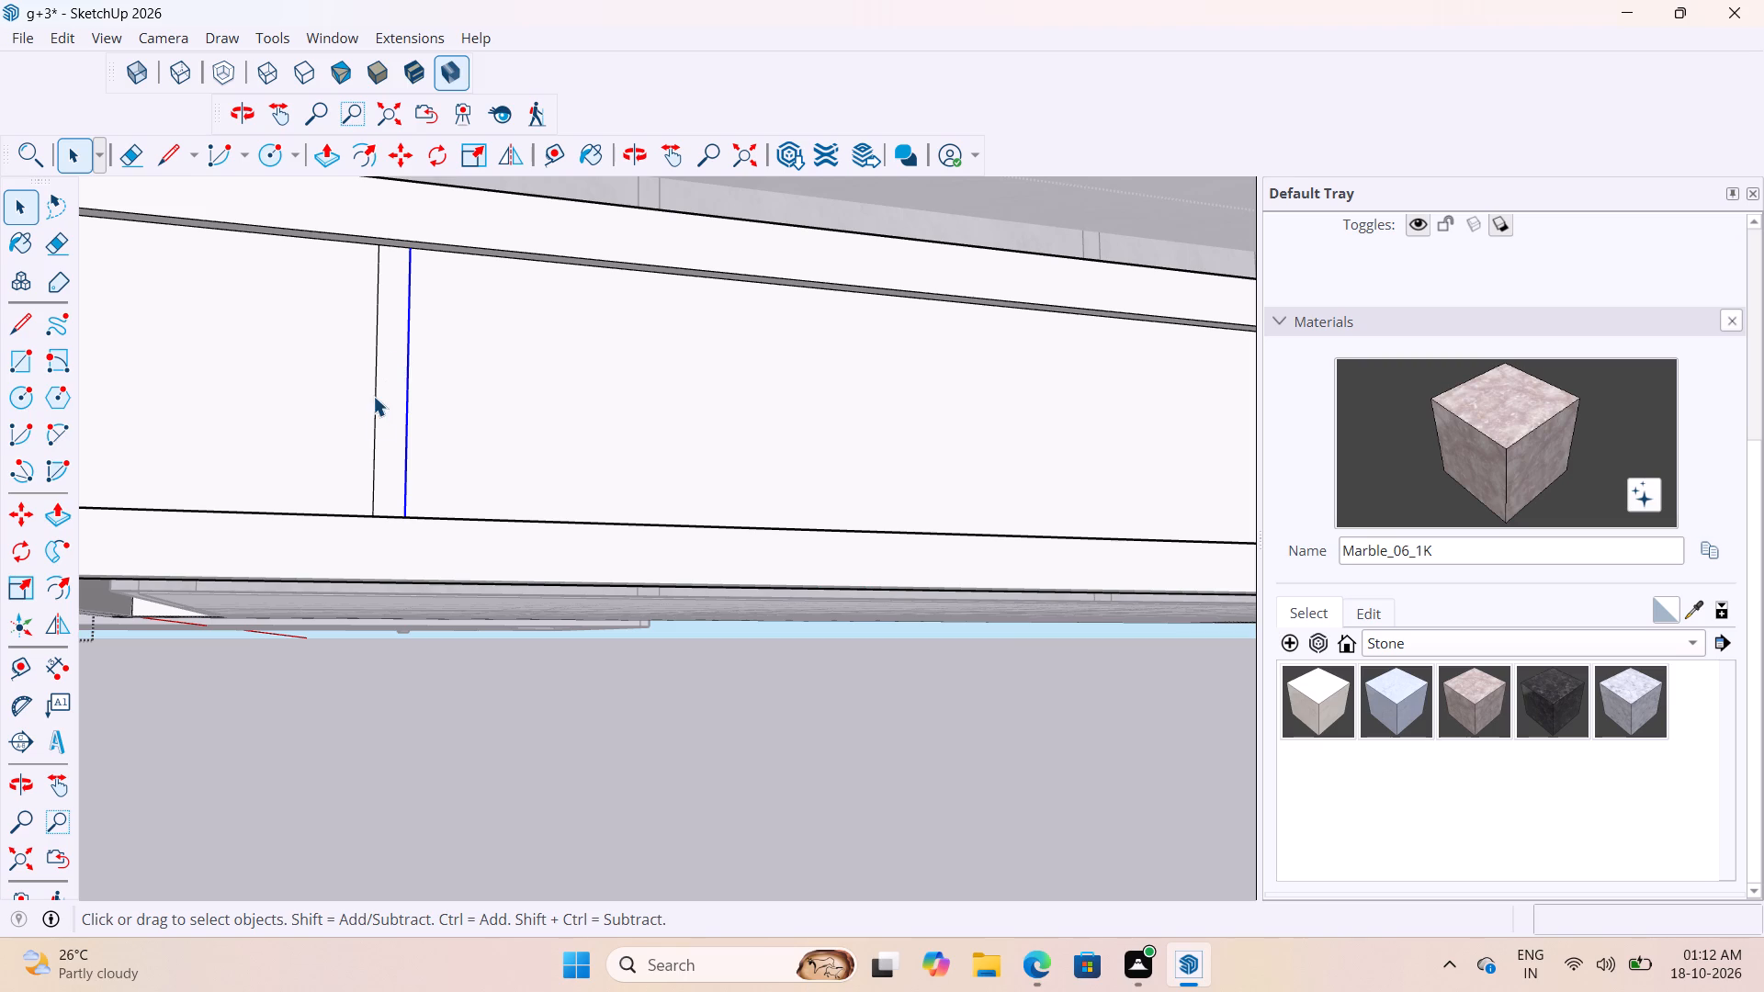
left_click(372, 407, "ctrl")
key("m")
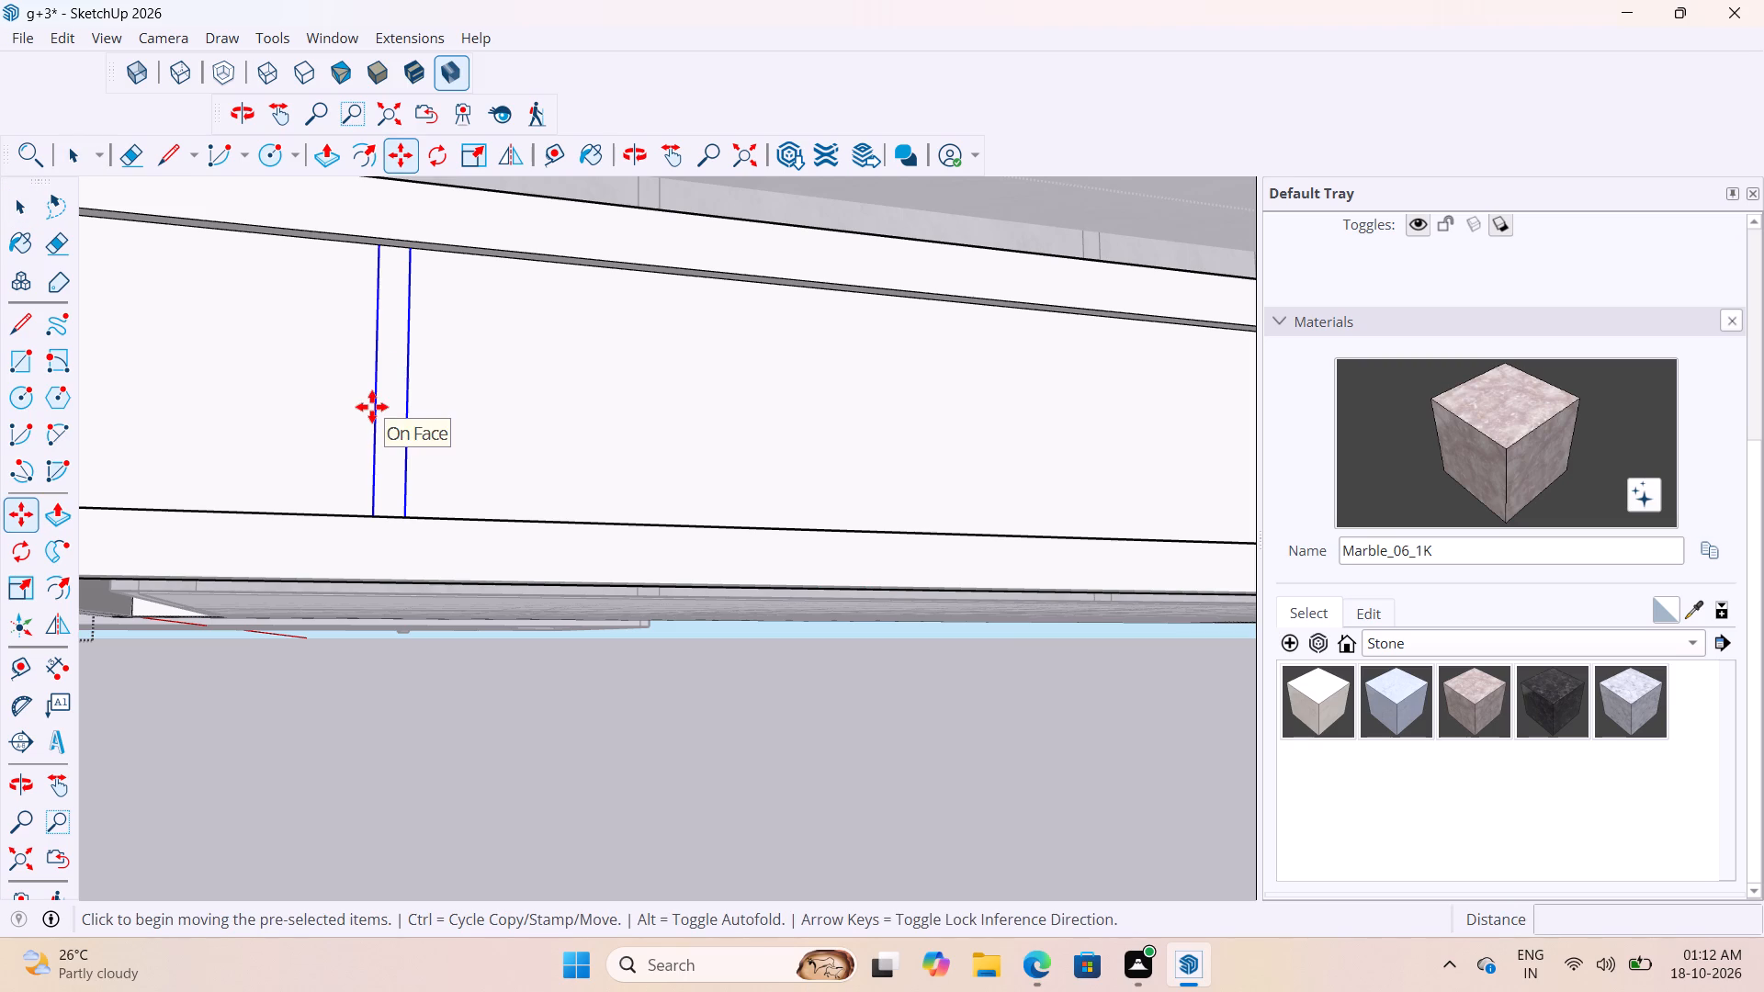
left_click(375, 247)
scroll(517, 270, "down", 4)
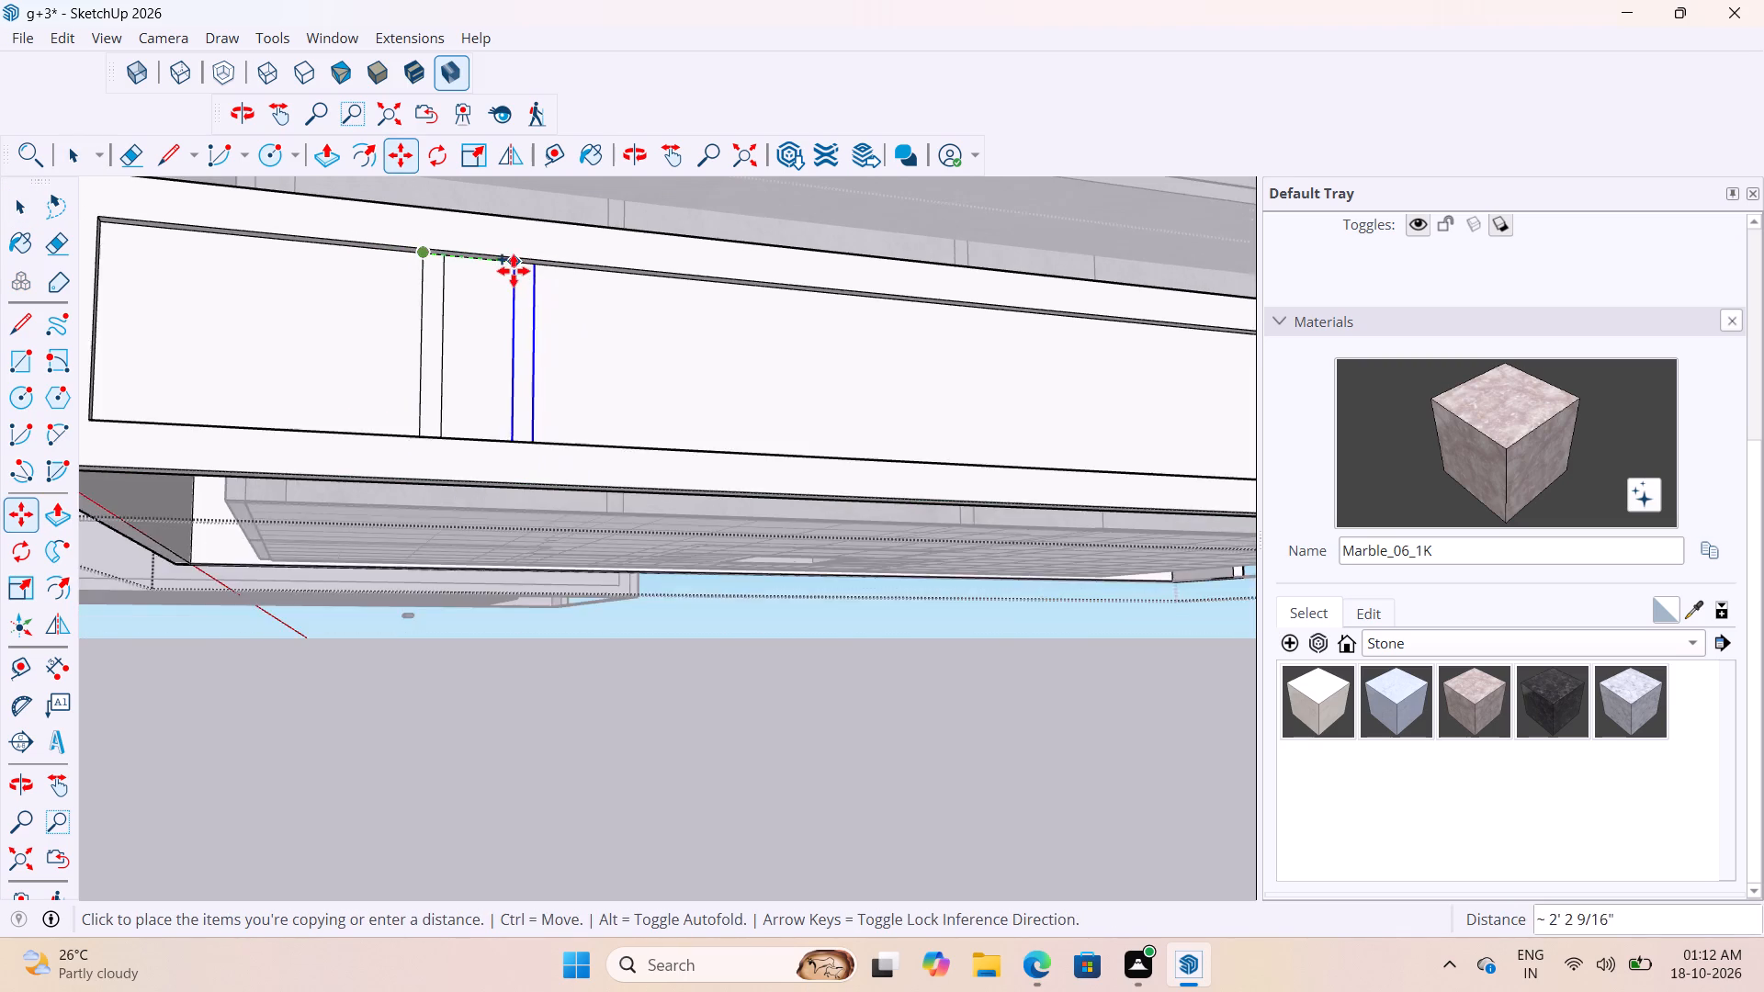
scroll(514, 271, "down", 5)
scroll(725, 304, "up", 7)
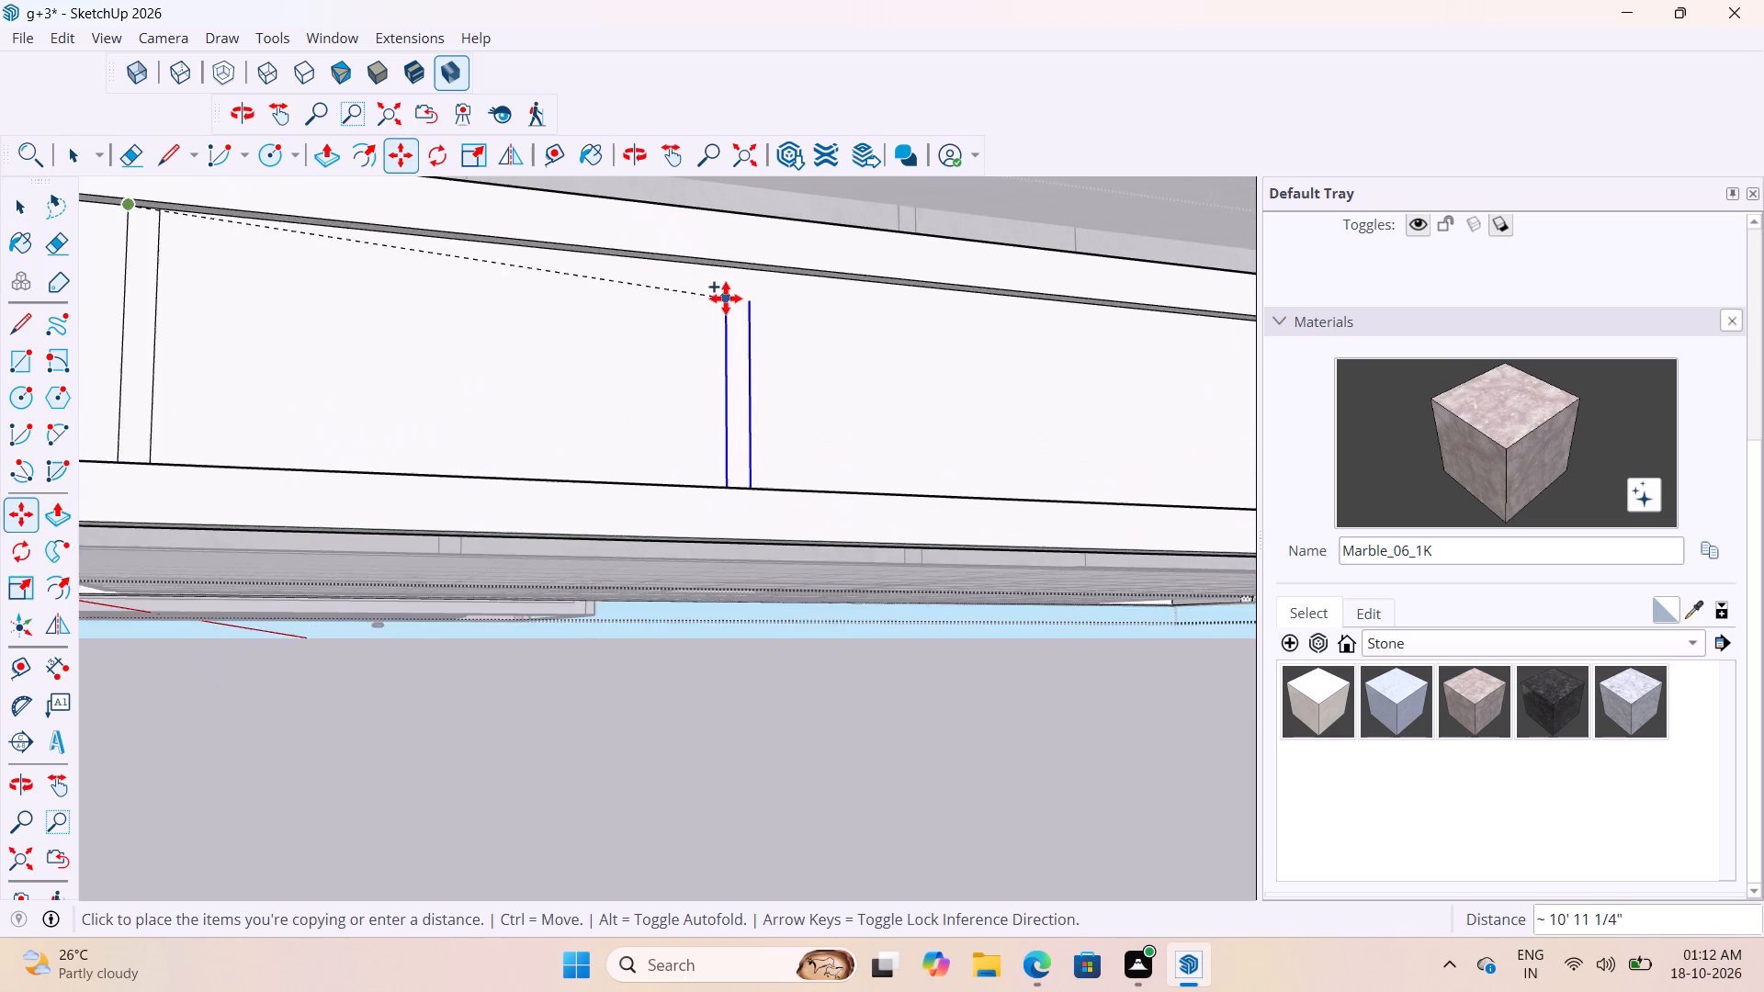
scroll(726, 299, "up", 6)
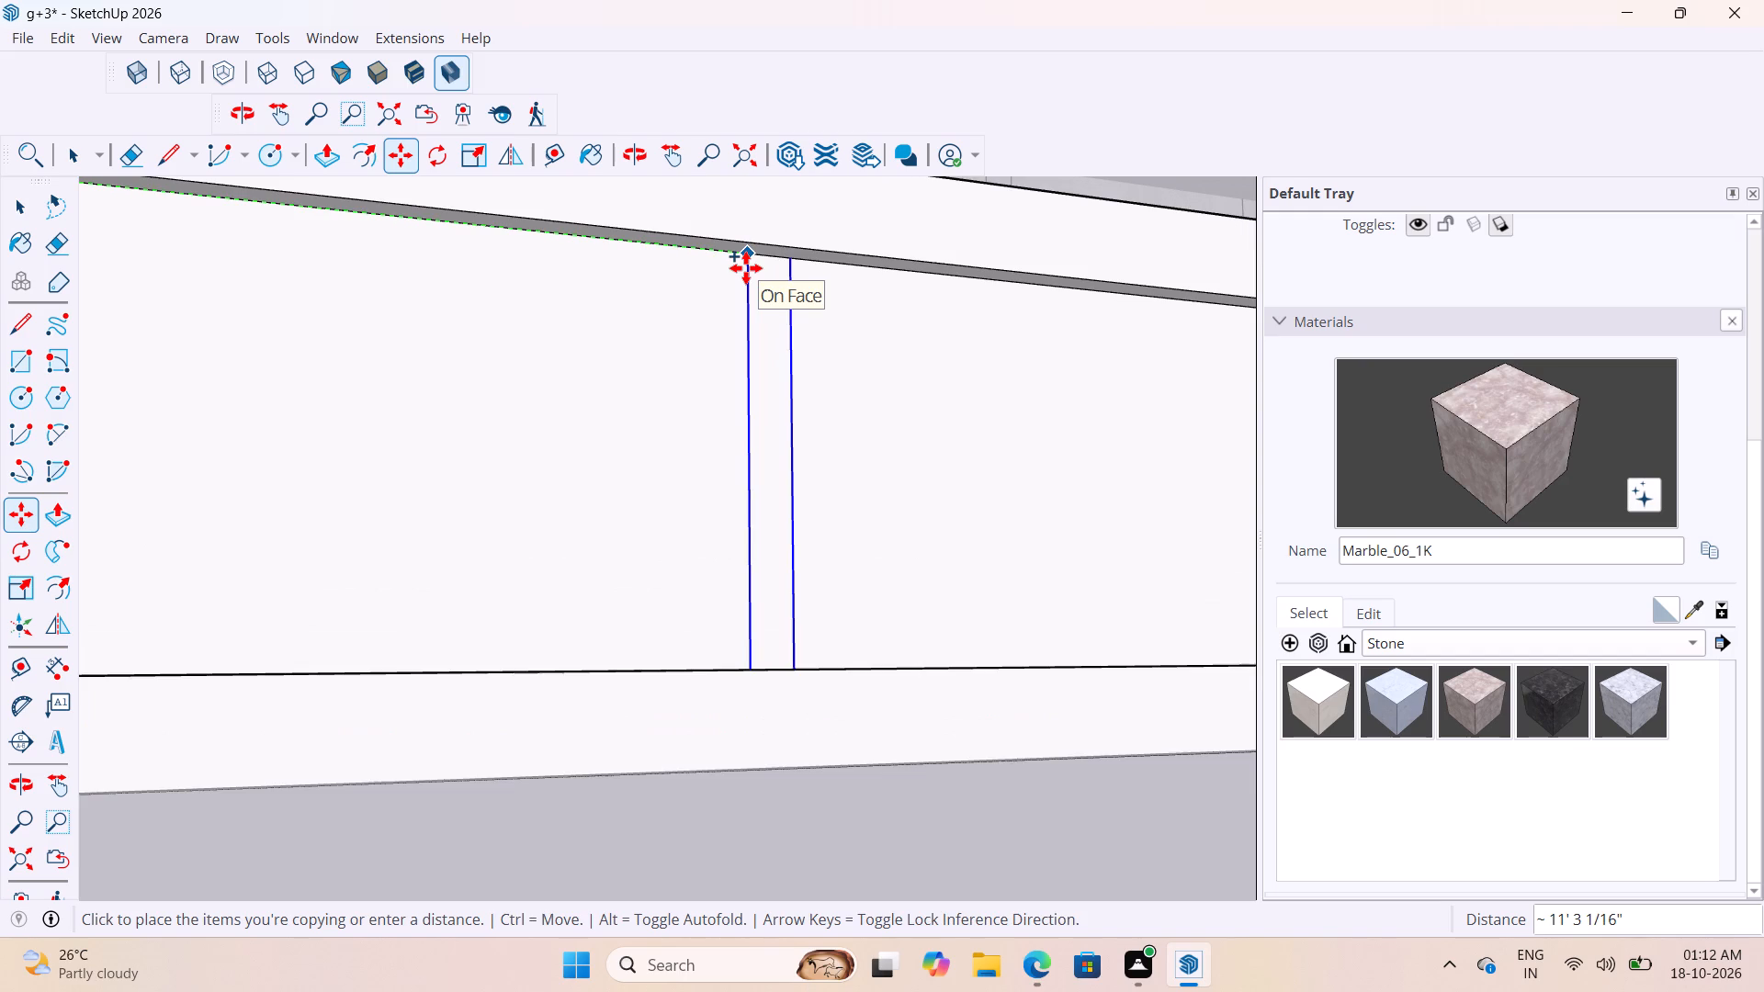
scroll(746, 268, "up", 1)
type("7'")
key("Return")
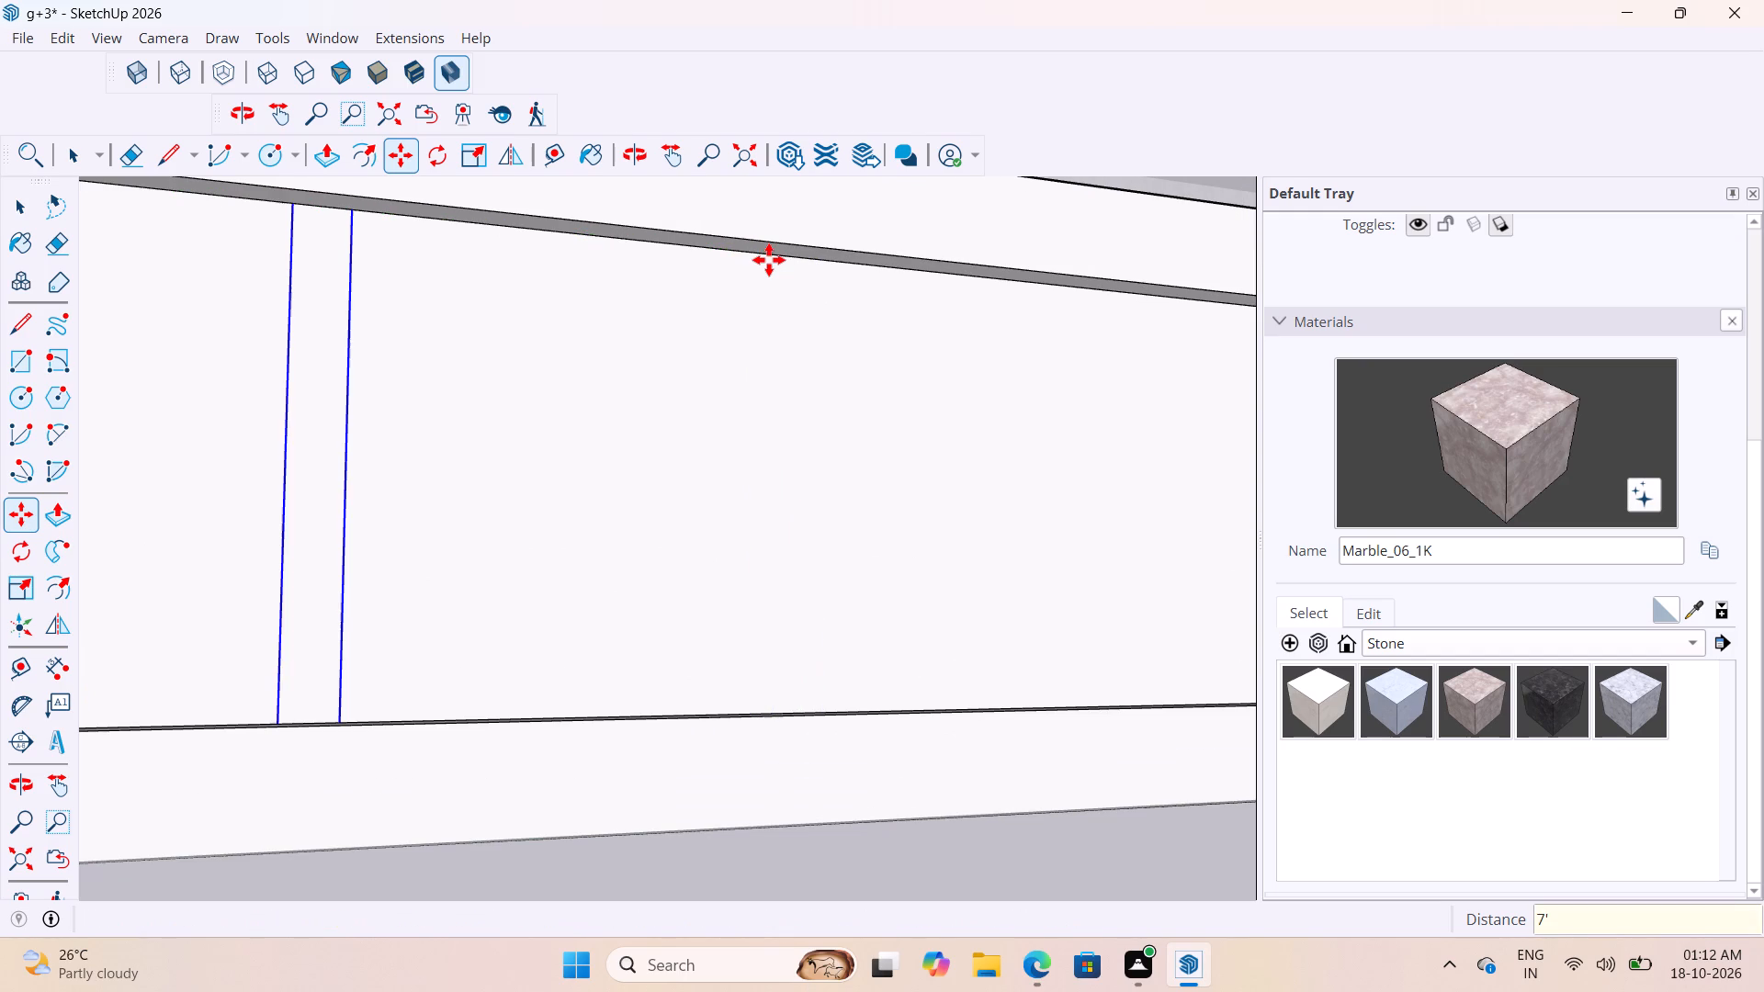
key("asterisk")
key("8")
key("Return")
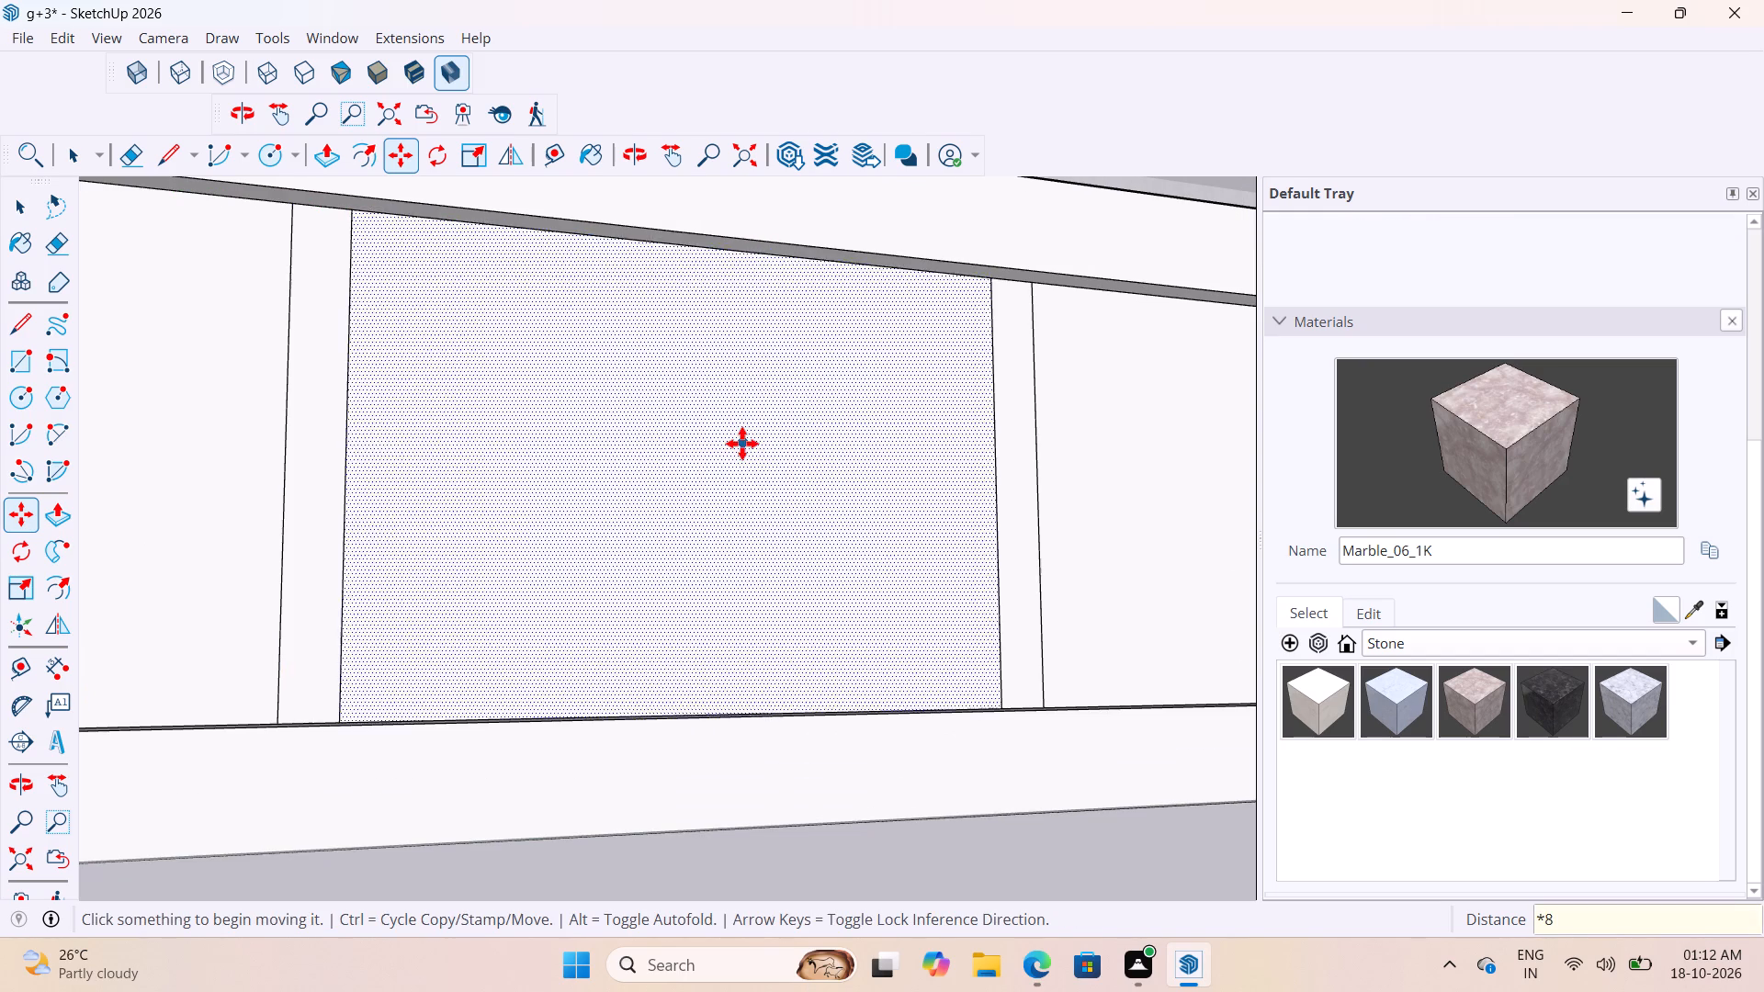
Delete the surplus pair of strip lines standing beyond the compound wall's far end, and leave the wall group.
scroll(742, 444, "down", 20)
middle_click_drag(886, 629, 817, 671)
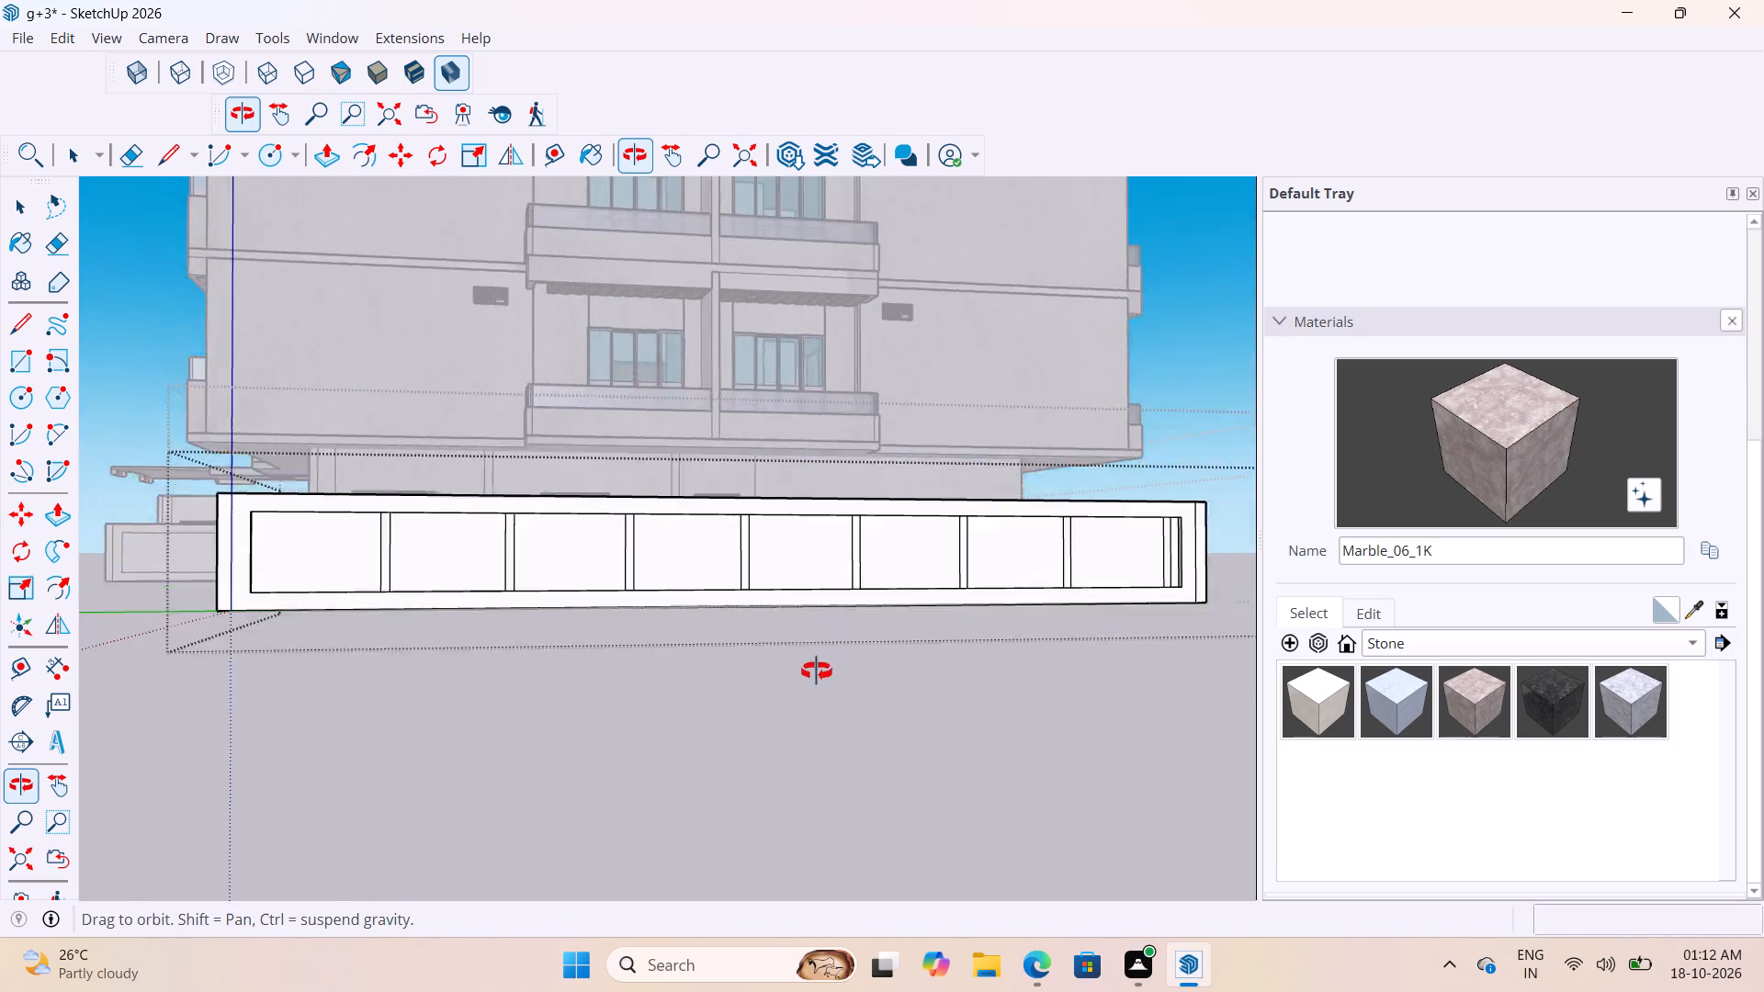
middle_click_drag(817, 671, 789, 691)
scroll(789, 657, "down", 10)
key("space")
key("space")
scroll(947, 687, "up", 8)
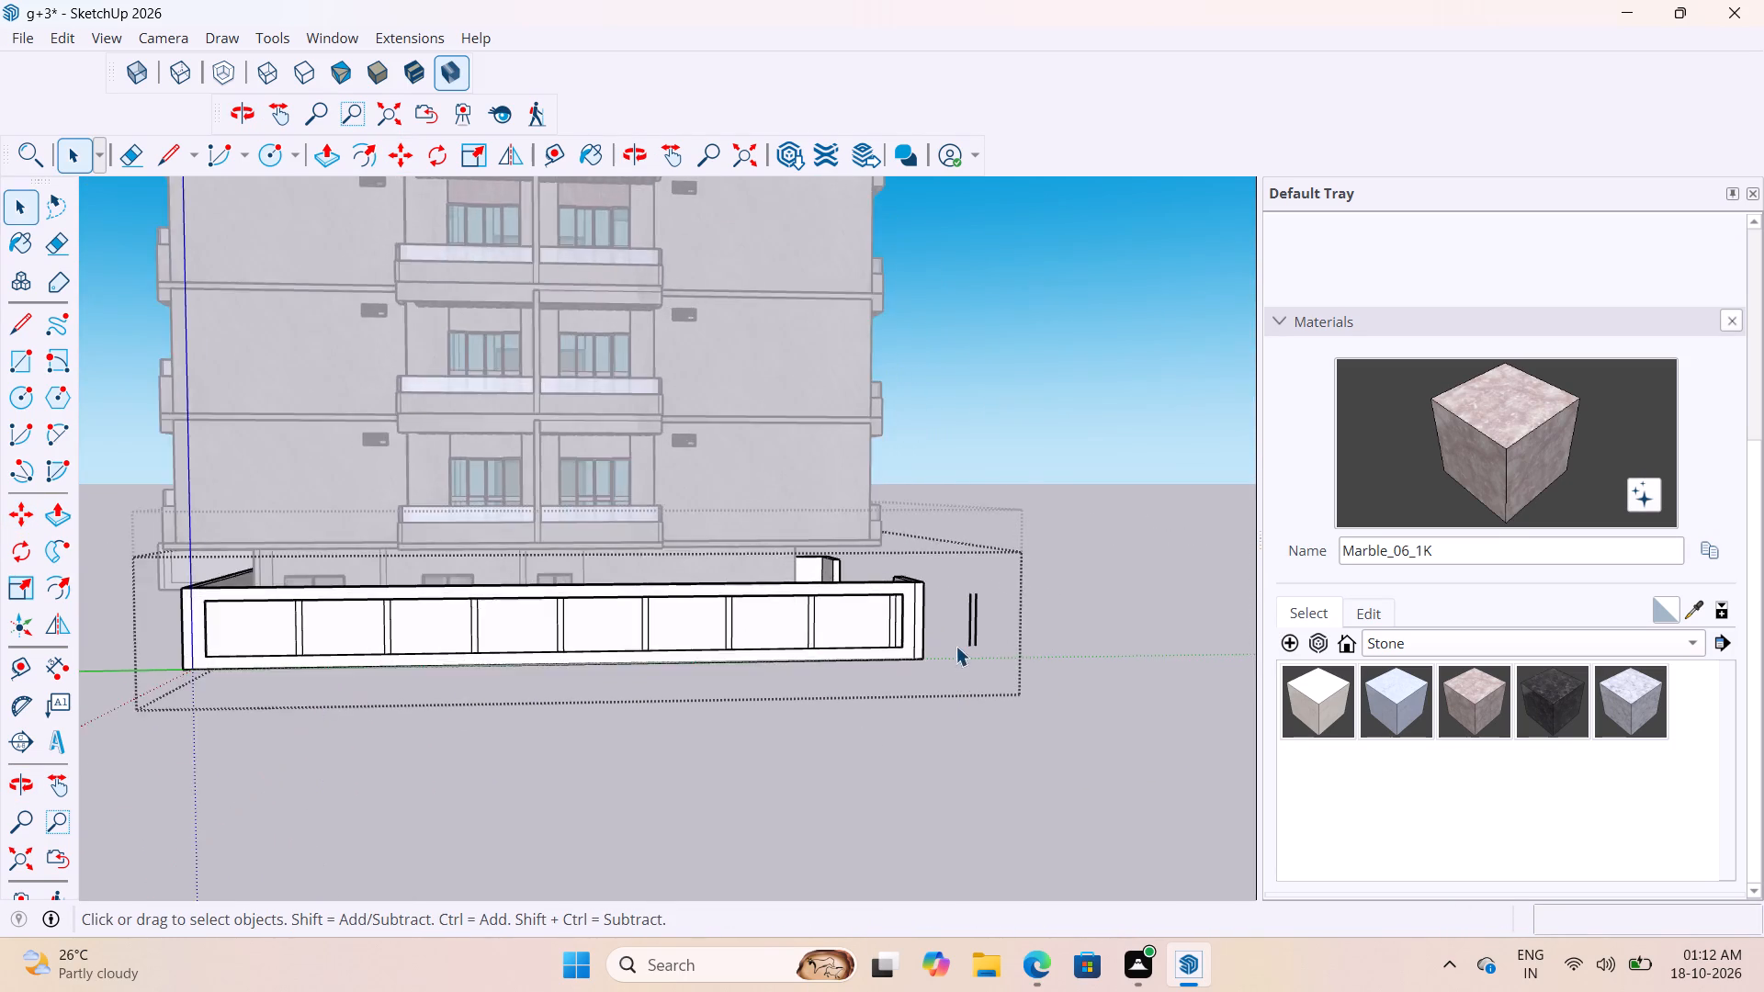
scroll(955, 646, "up", 4)
left_click(988, 594)
key("Delete")
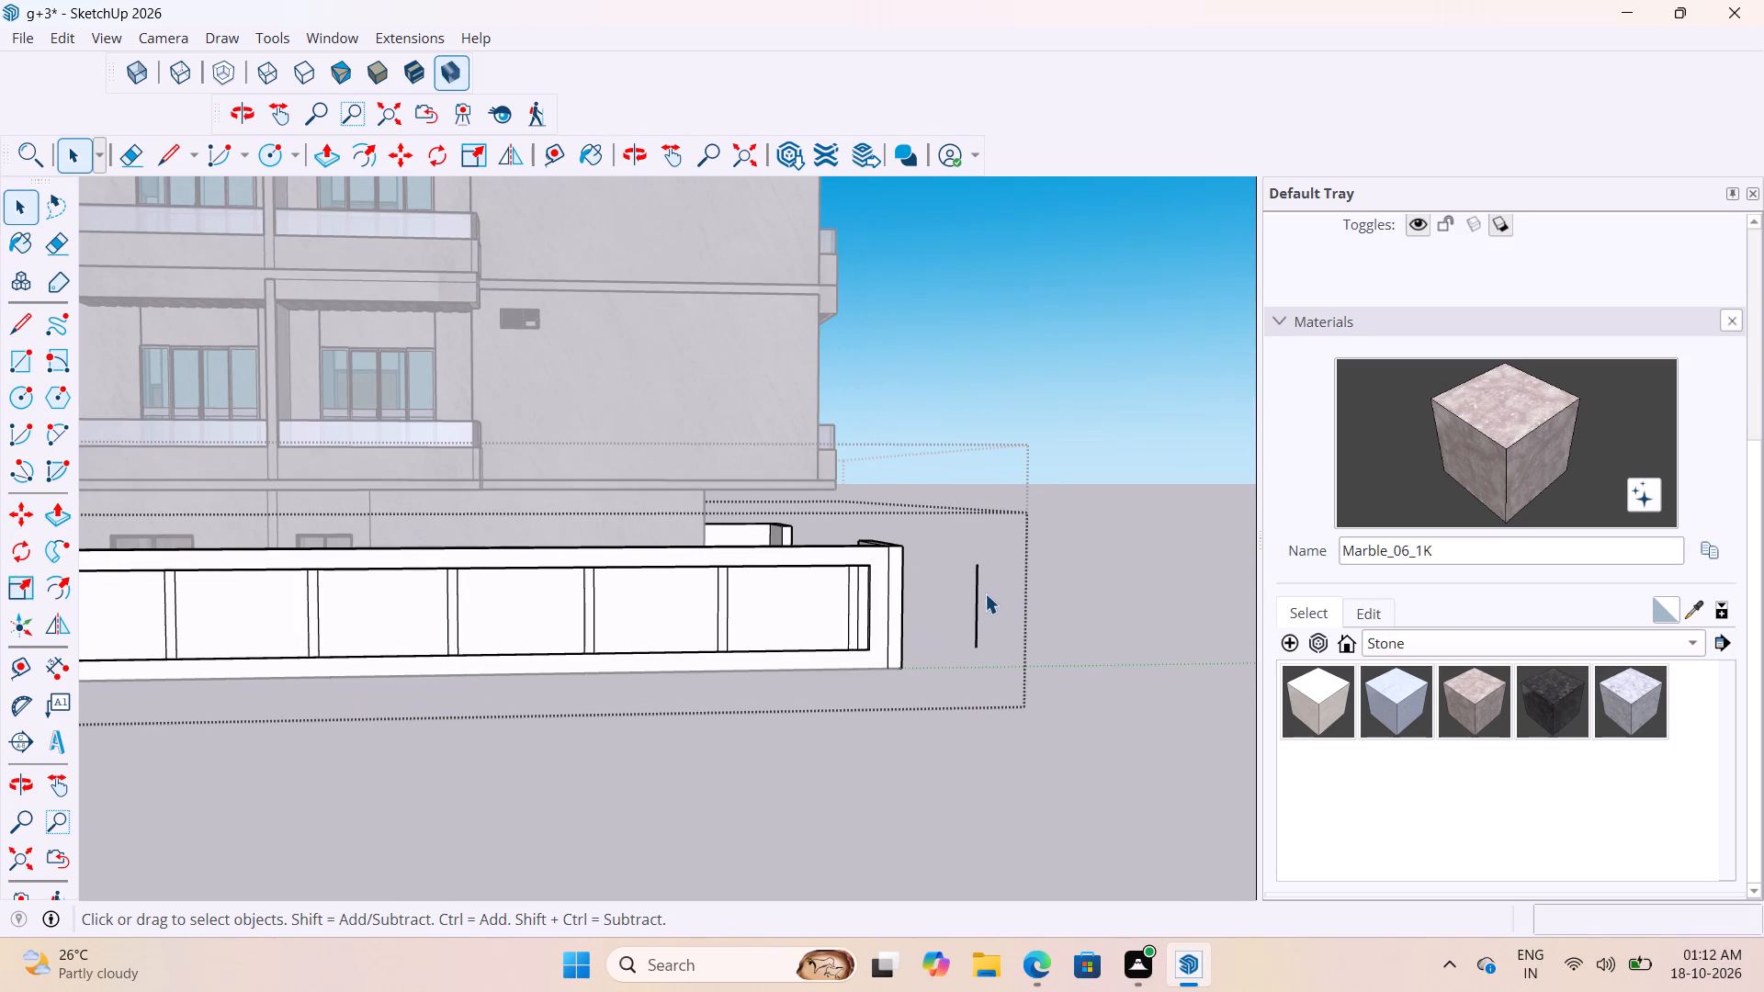
left_click(977, 594)
key("Delete")
scroll(976, 592, "down", 5)
left_click(898, 797)
Inside the compound wall group, Push/Pull the first vertical strip at the recessed panel's wide-bay end out by 4".
scroll(731, 656, "up", 6)
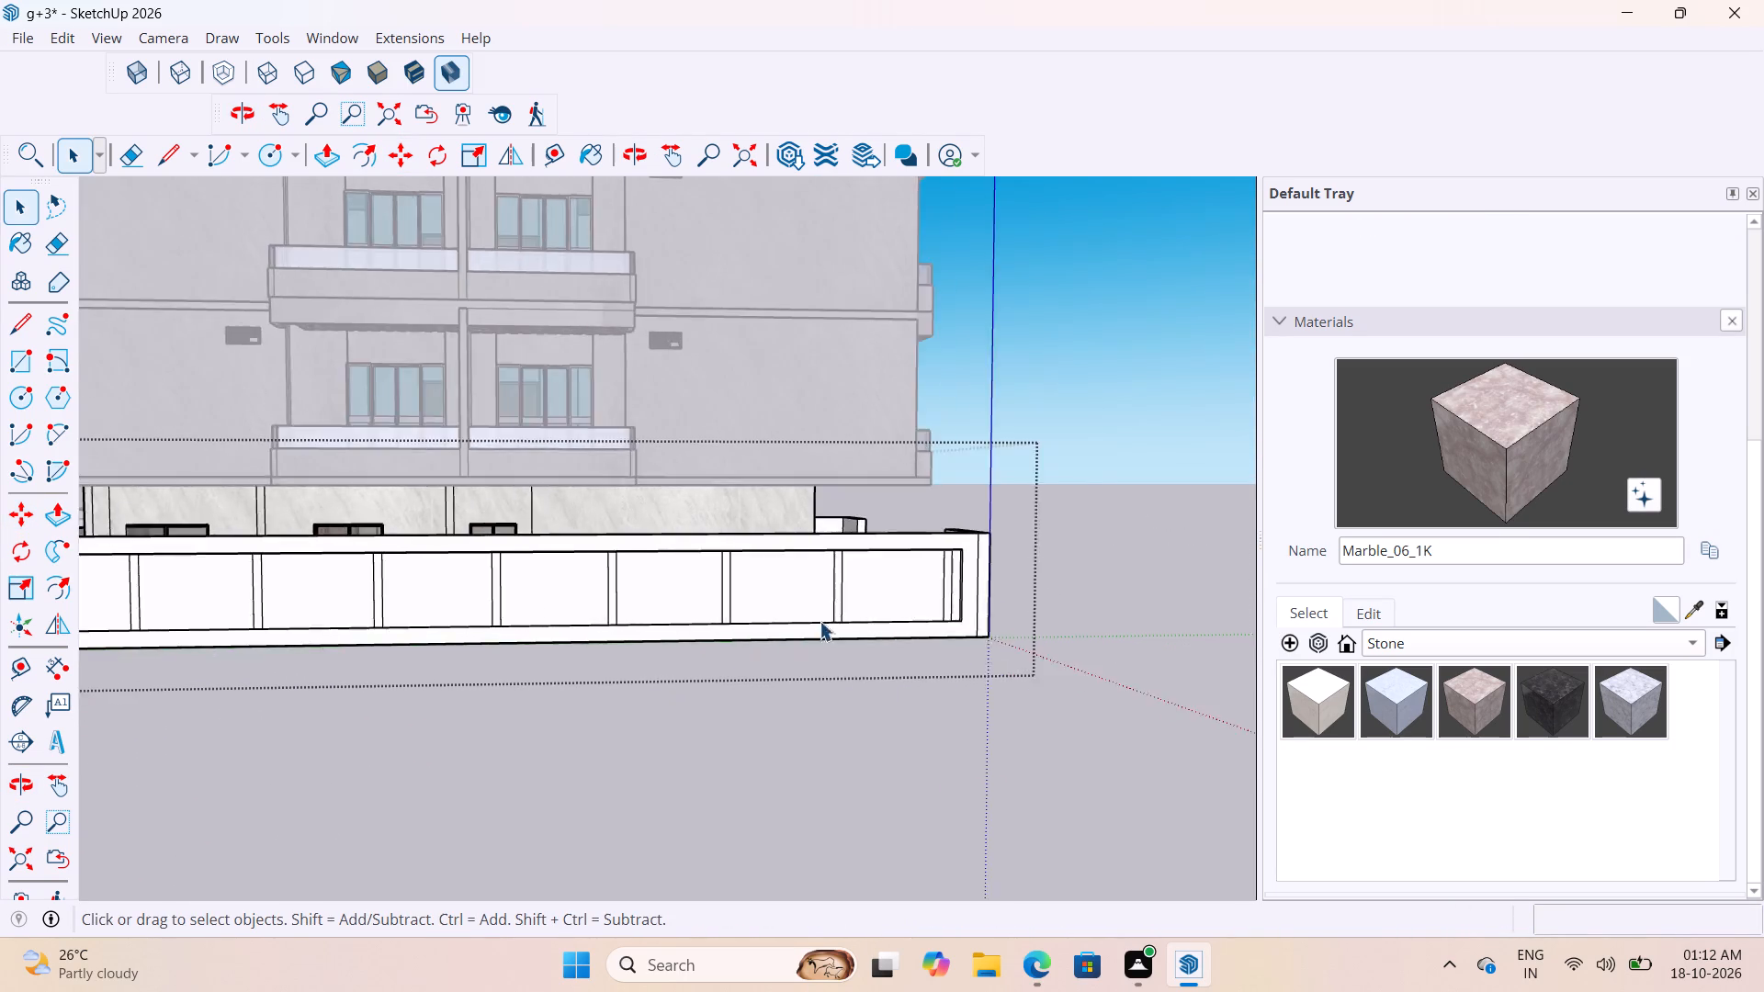
scroll(820, 621, "up", 7)
scroll(1140, 513, "up", 8)
middle_click_drag(1123, 458, 1093, 323)
scroll(1217, 483, "down", 20)
scroll(1217, 483, "down", 2)
middle_click_drag(1063, 604, 1062, 681)
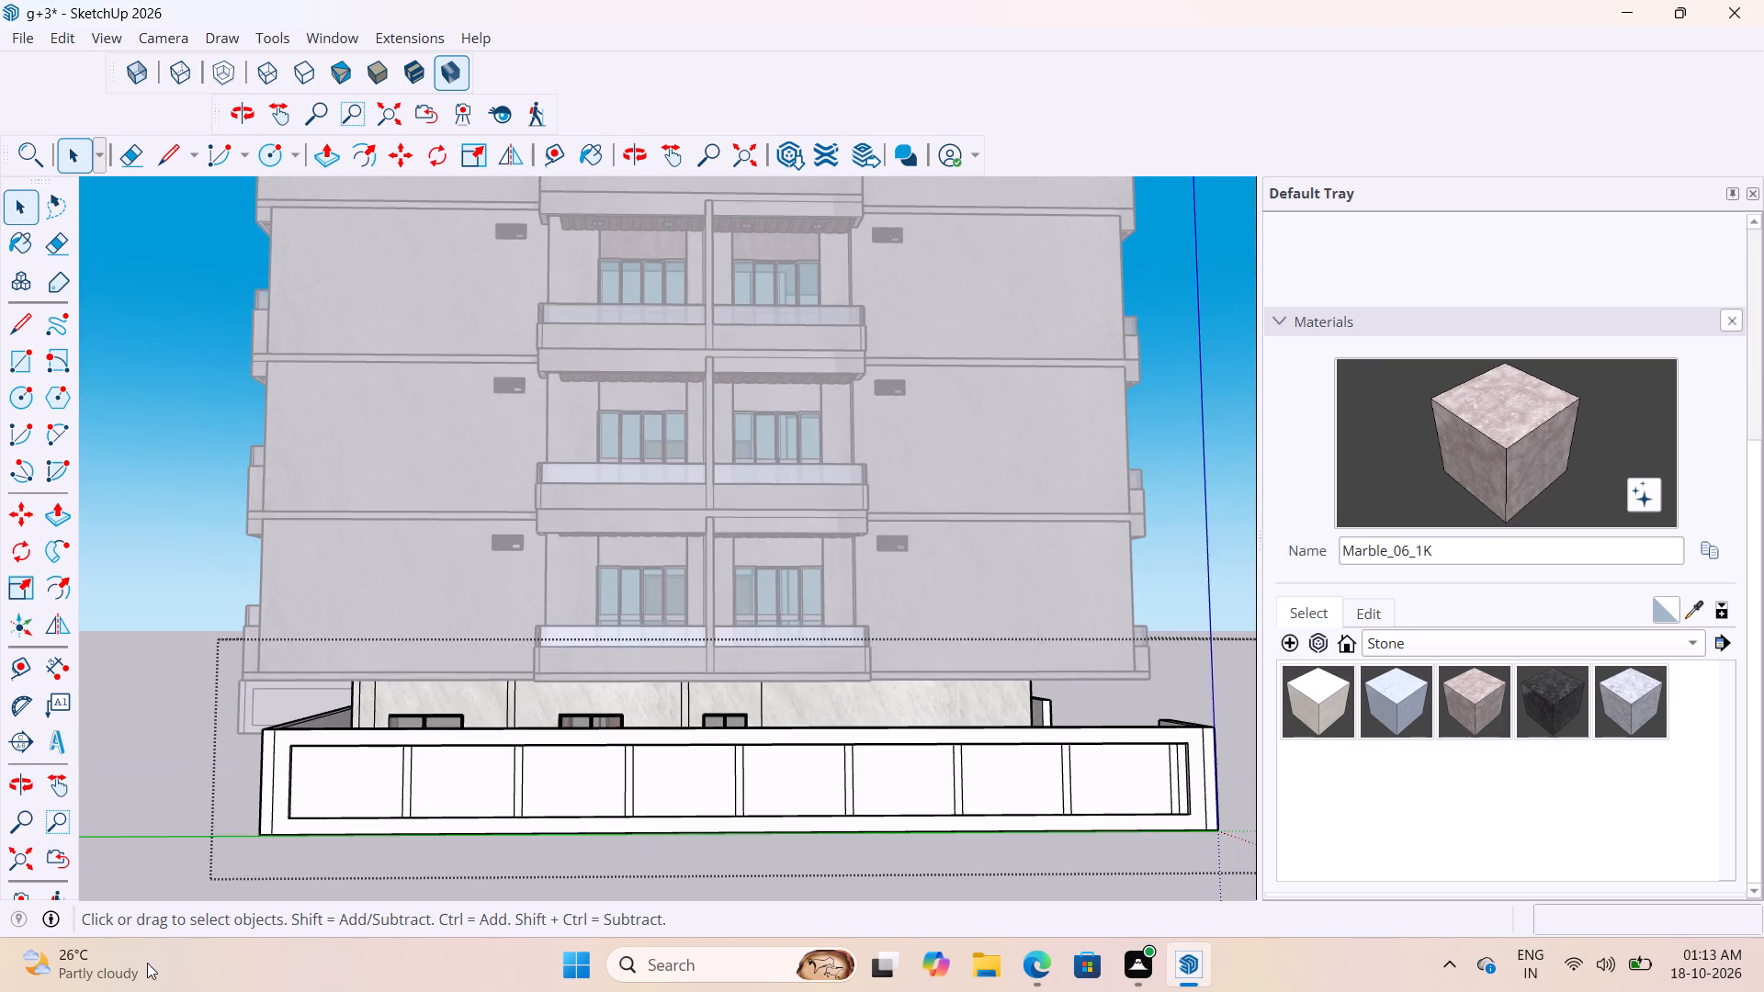
scroll(167, 954, "up", 20)
scroll(167, 954, "up", 2)
scroll(551, 659, "up", 1)
middle_click_drag(549, 658, 508, 621)
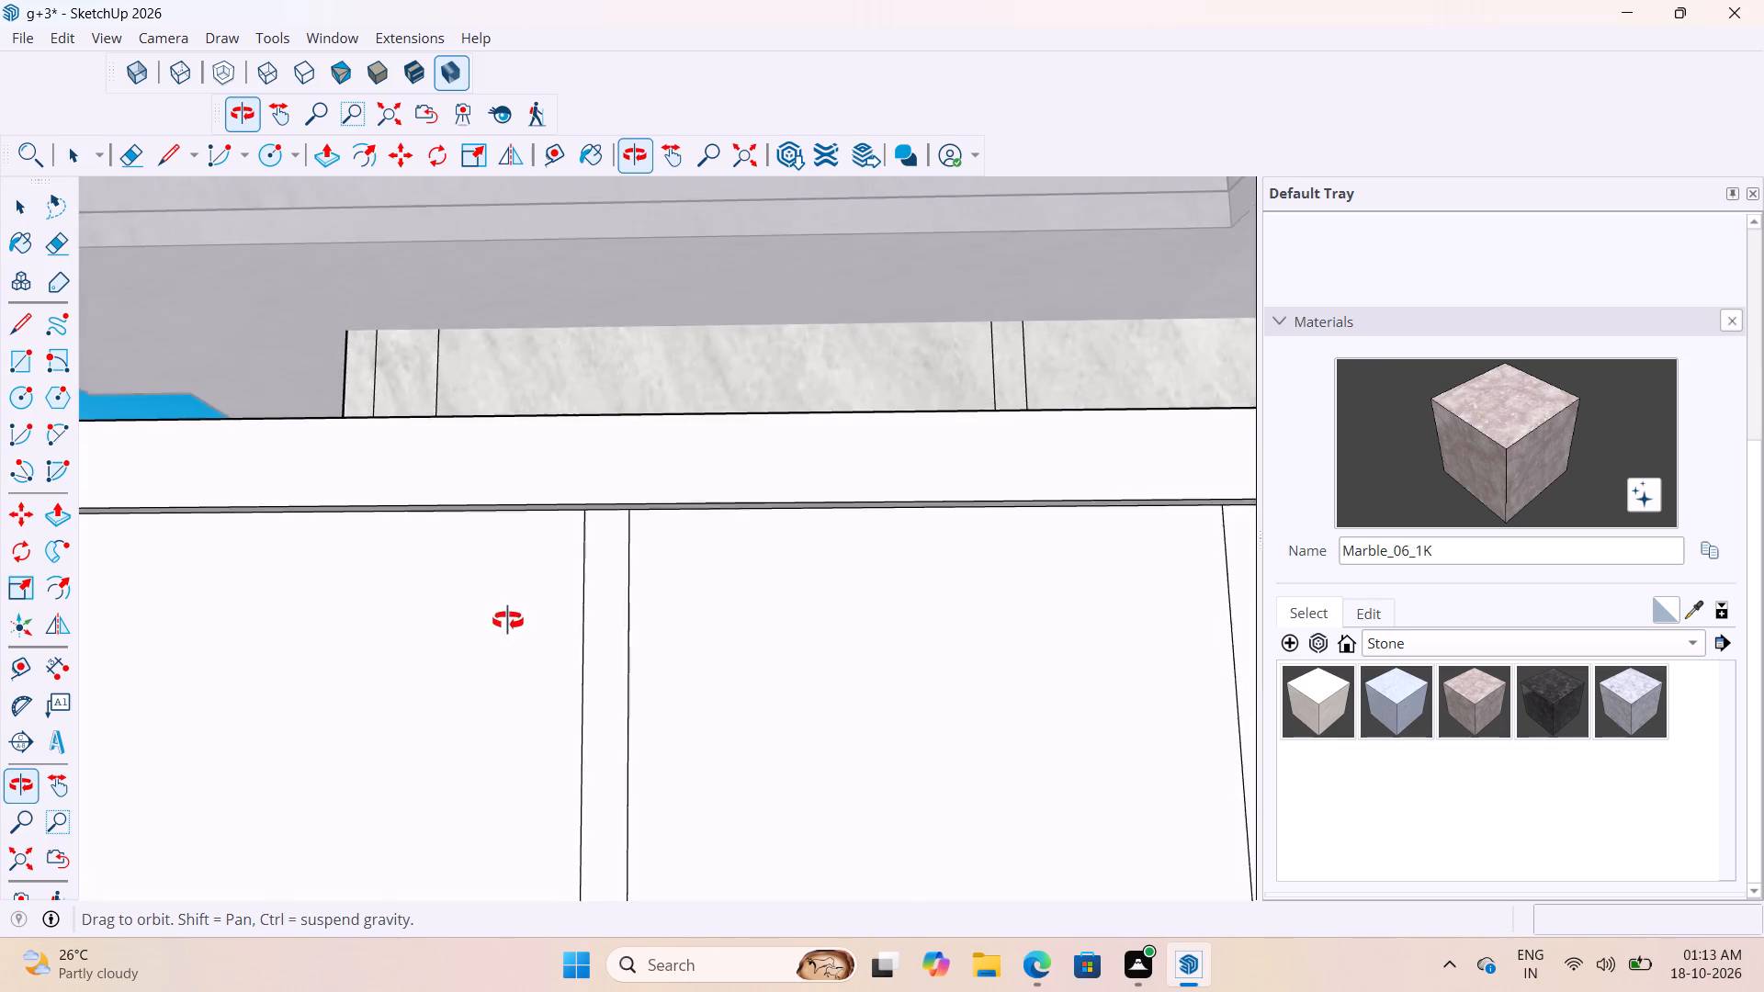
middle_click_drag(508, 621, 273, 547)
left_click(607, 693)
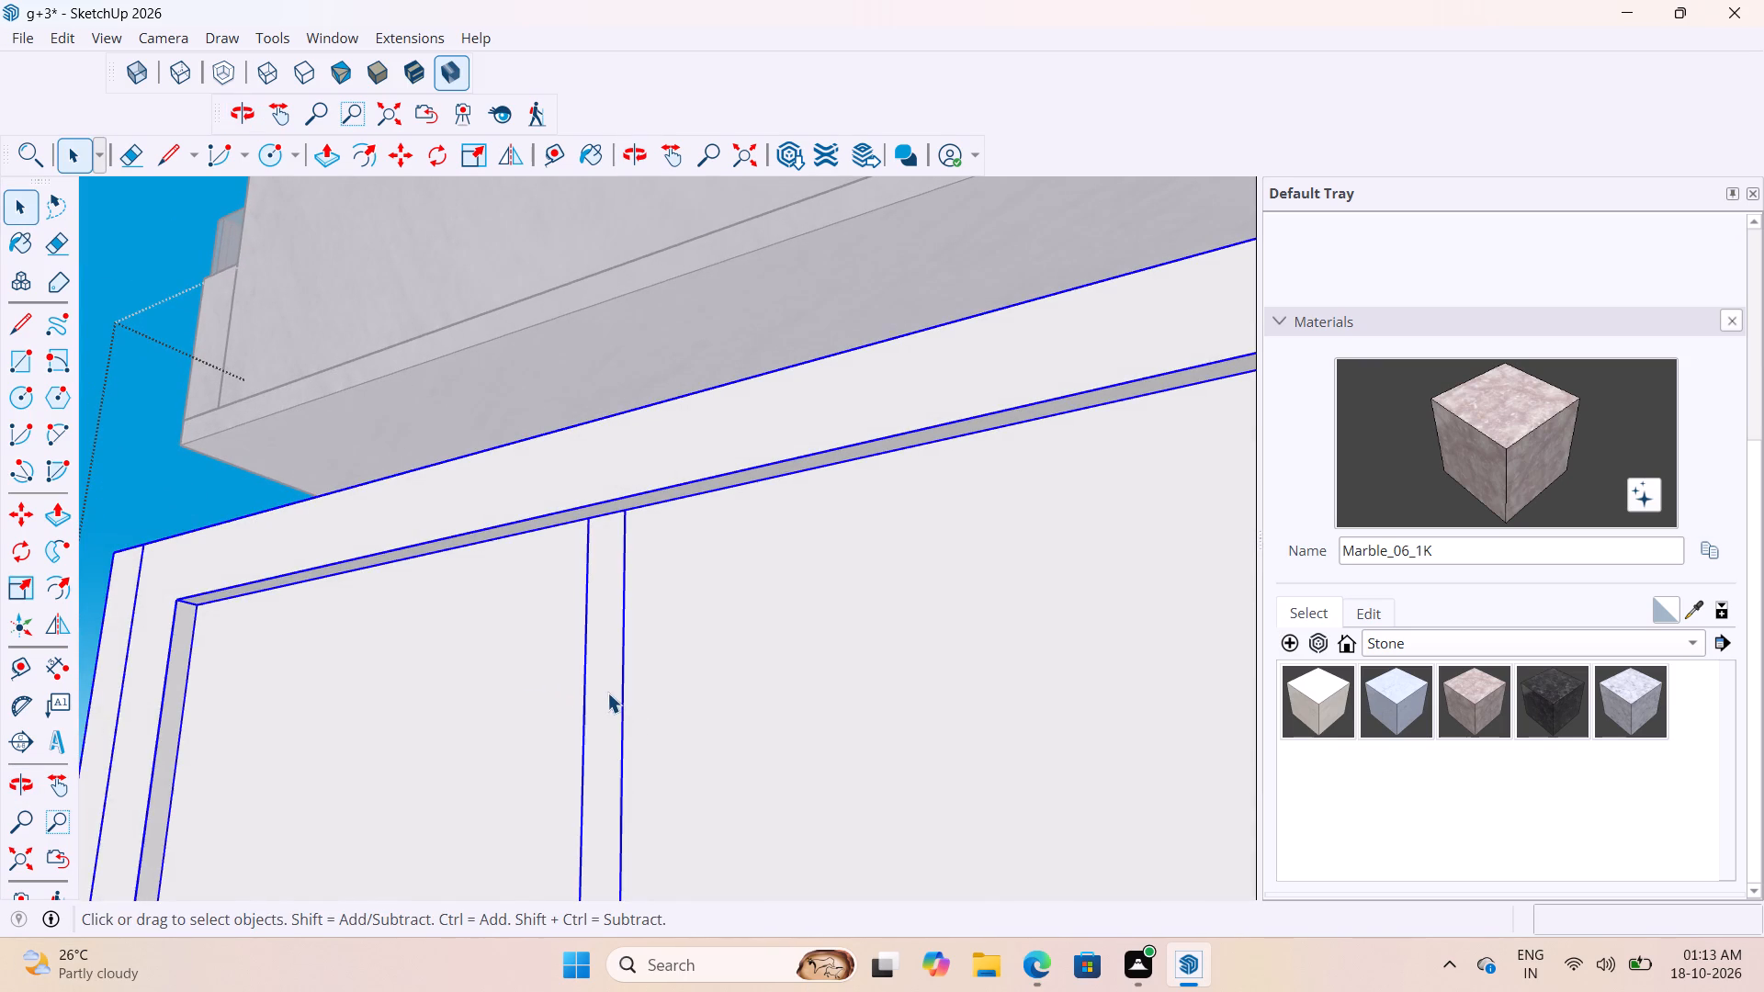
double_click(607, 693)
key("p")
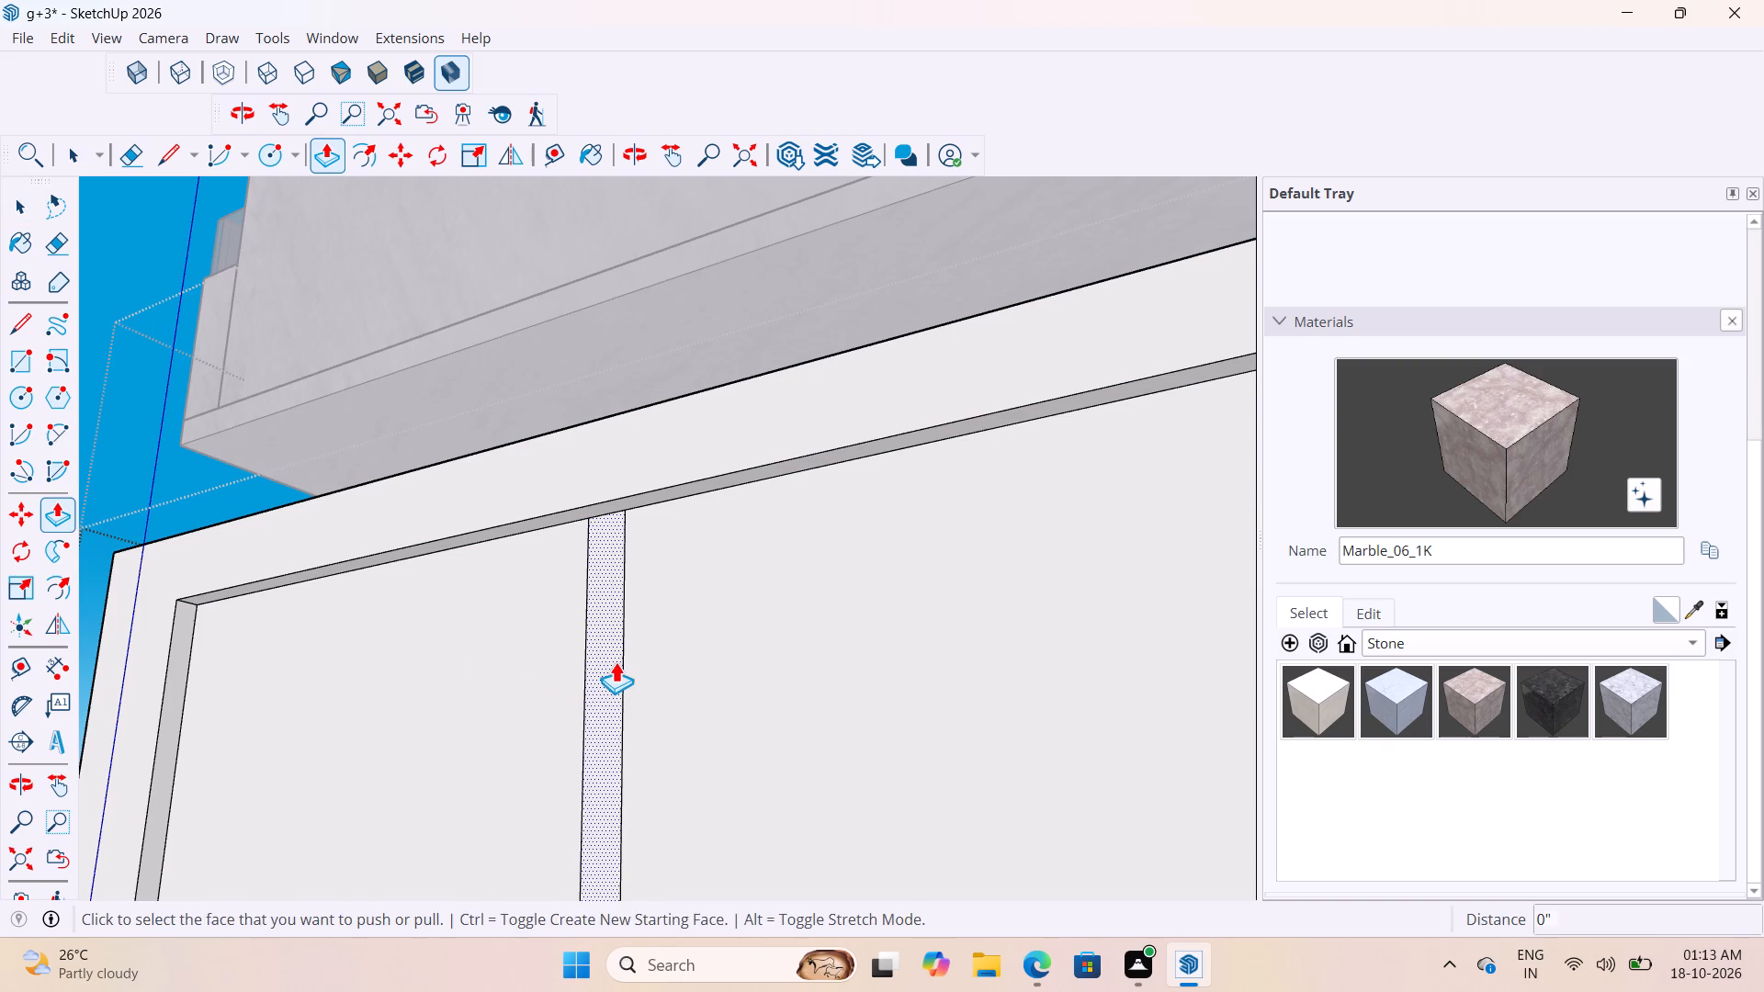
left_click(616, 661)
scroll(609, 551, "down", 3)
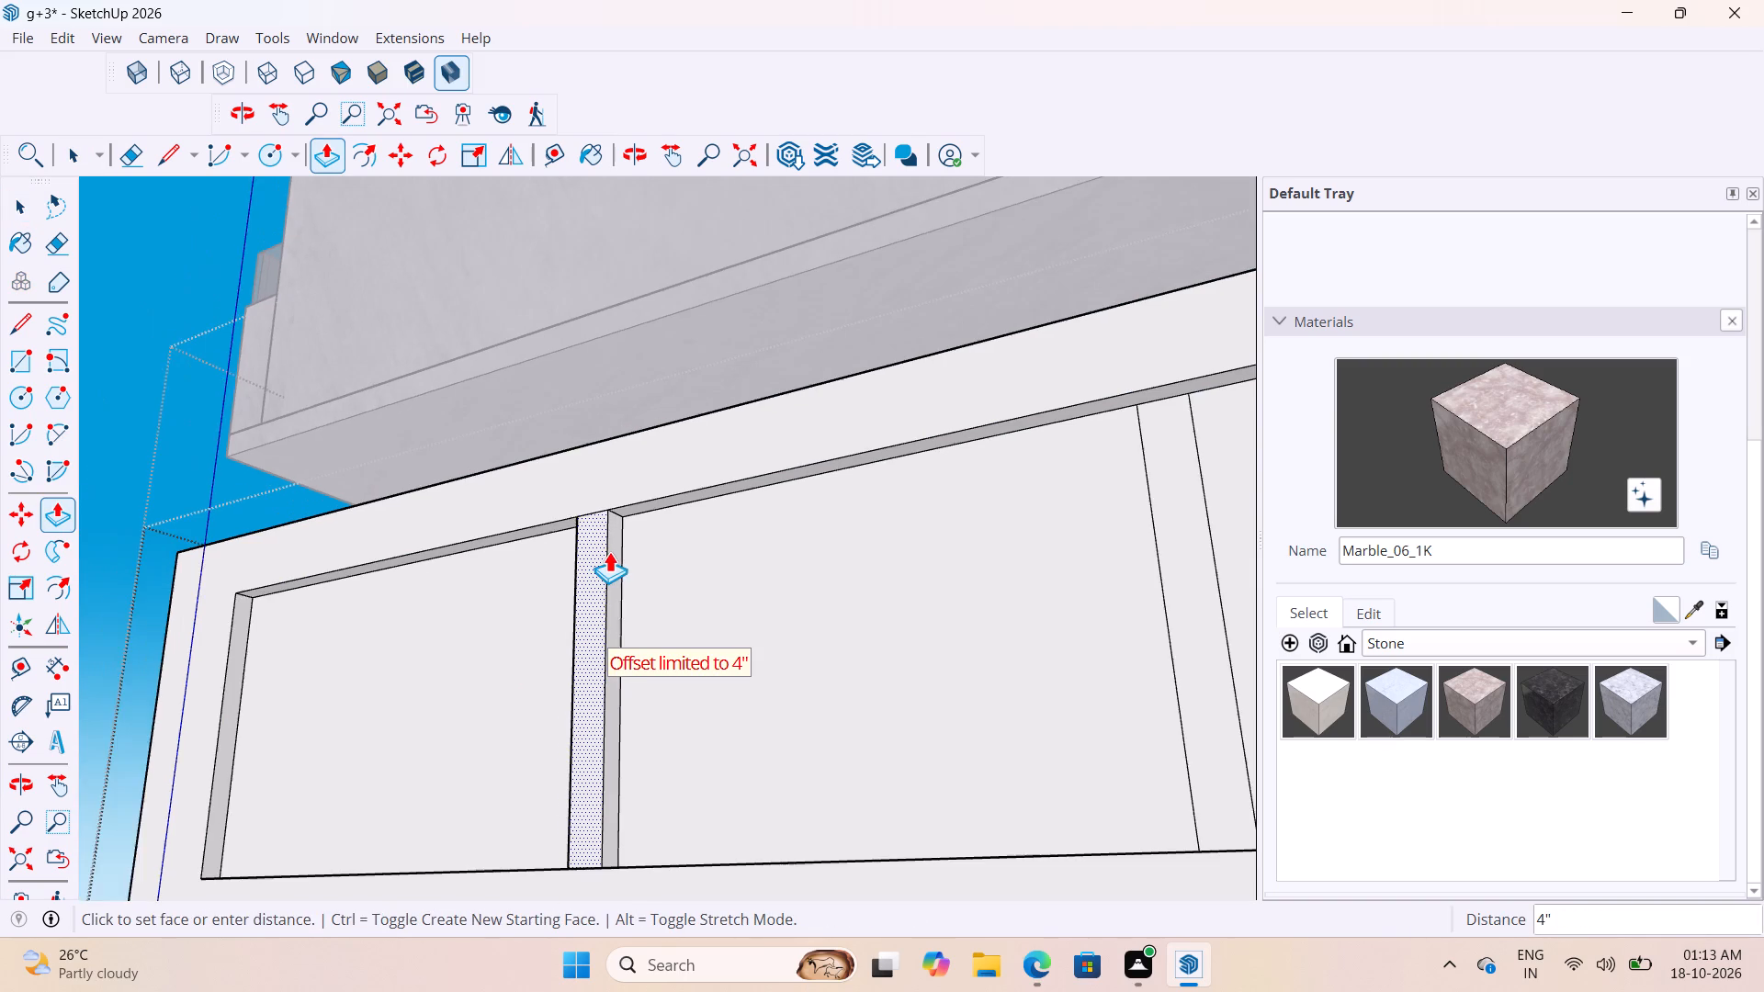
scroll(609, 551, "down", 5)
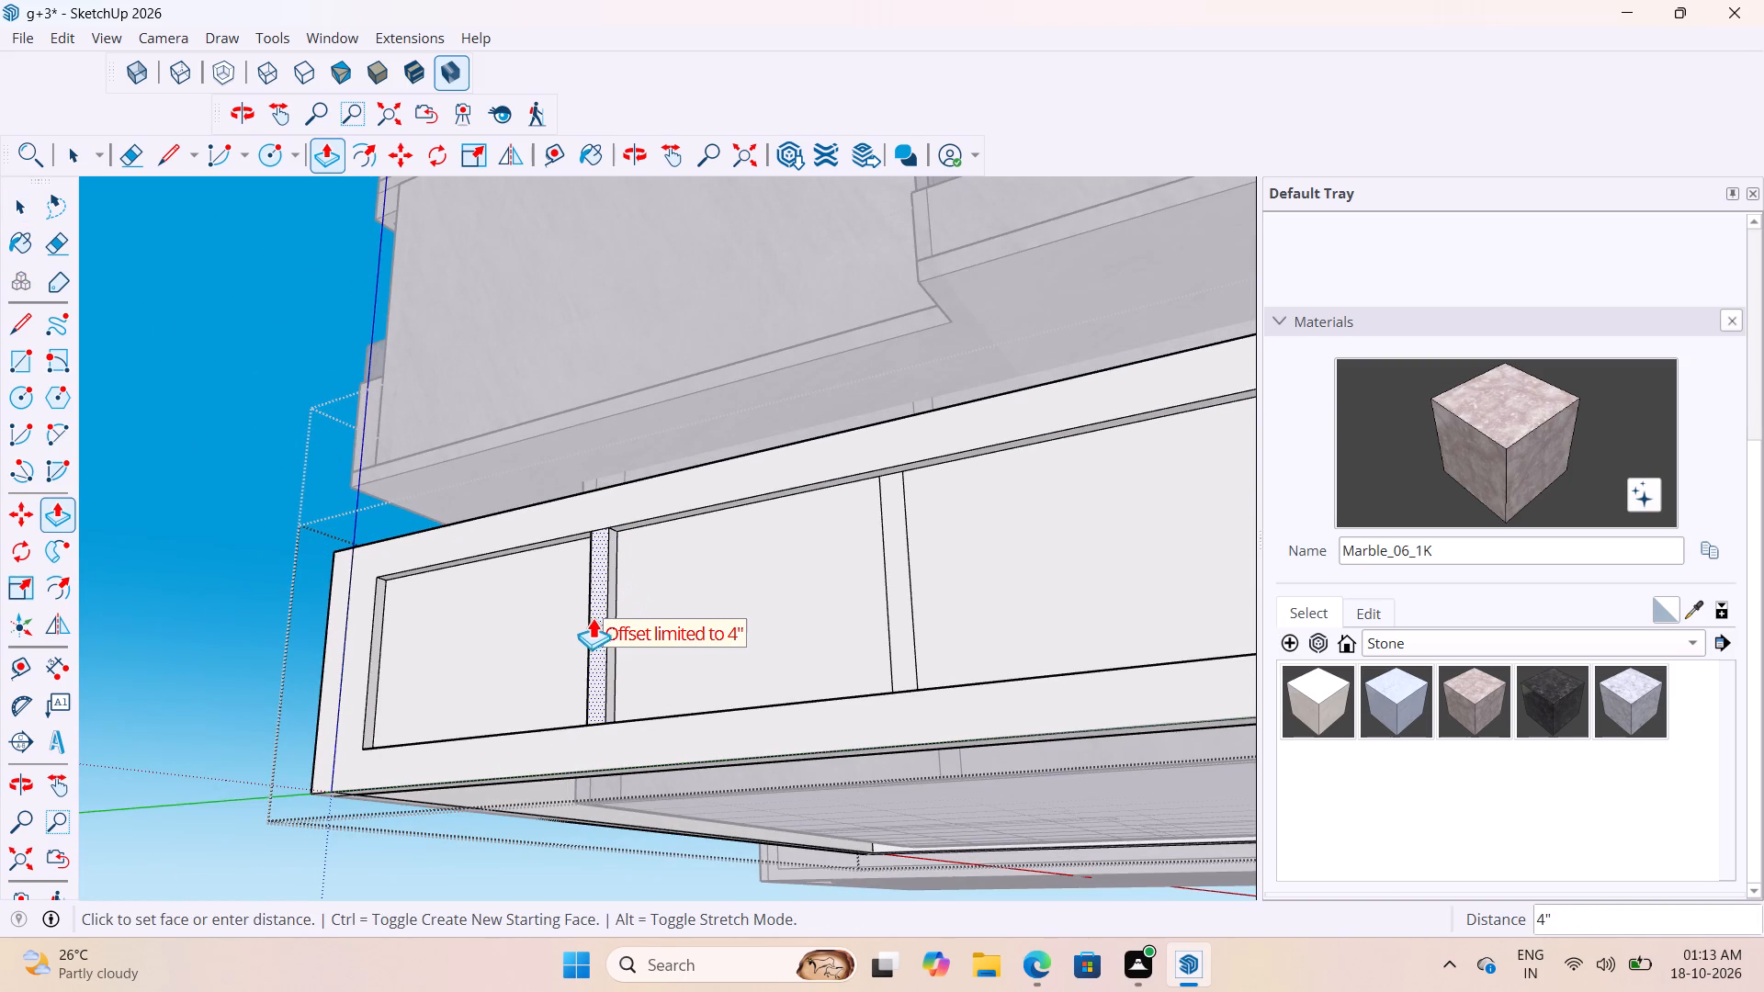
scroll(594, 614, "up", 3)
left_click(611, 497)
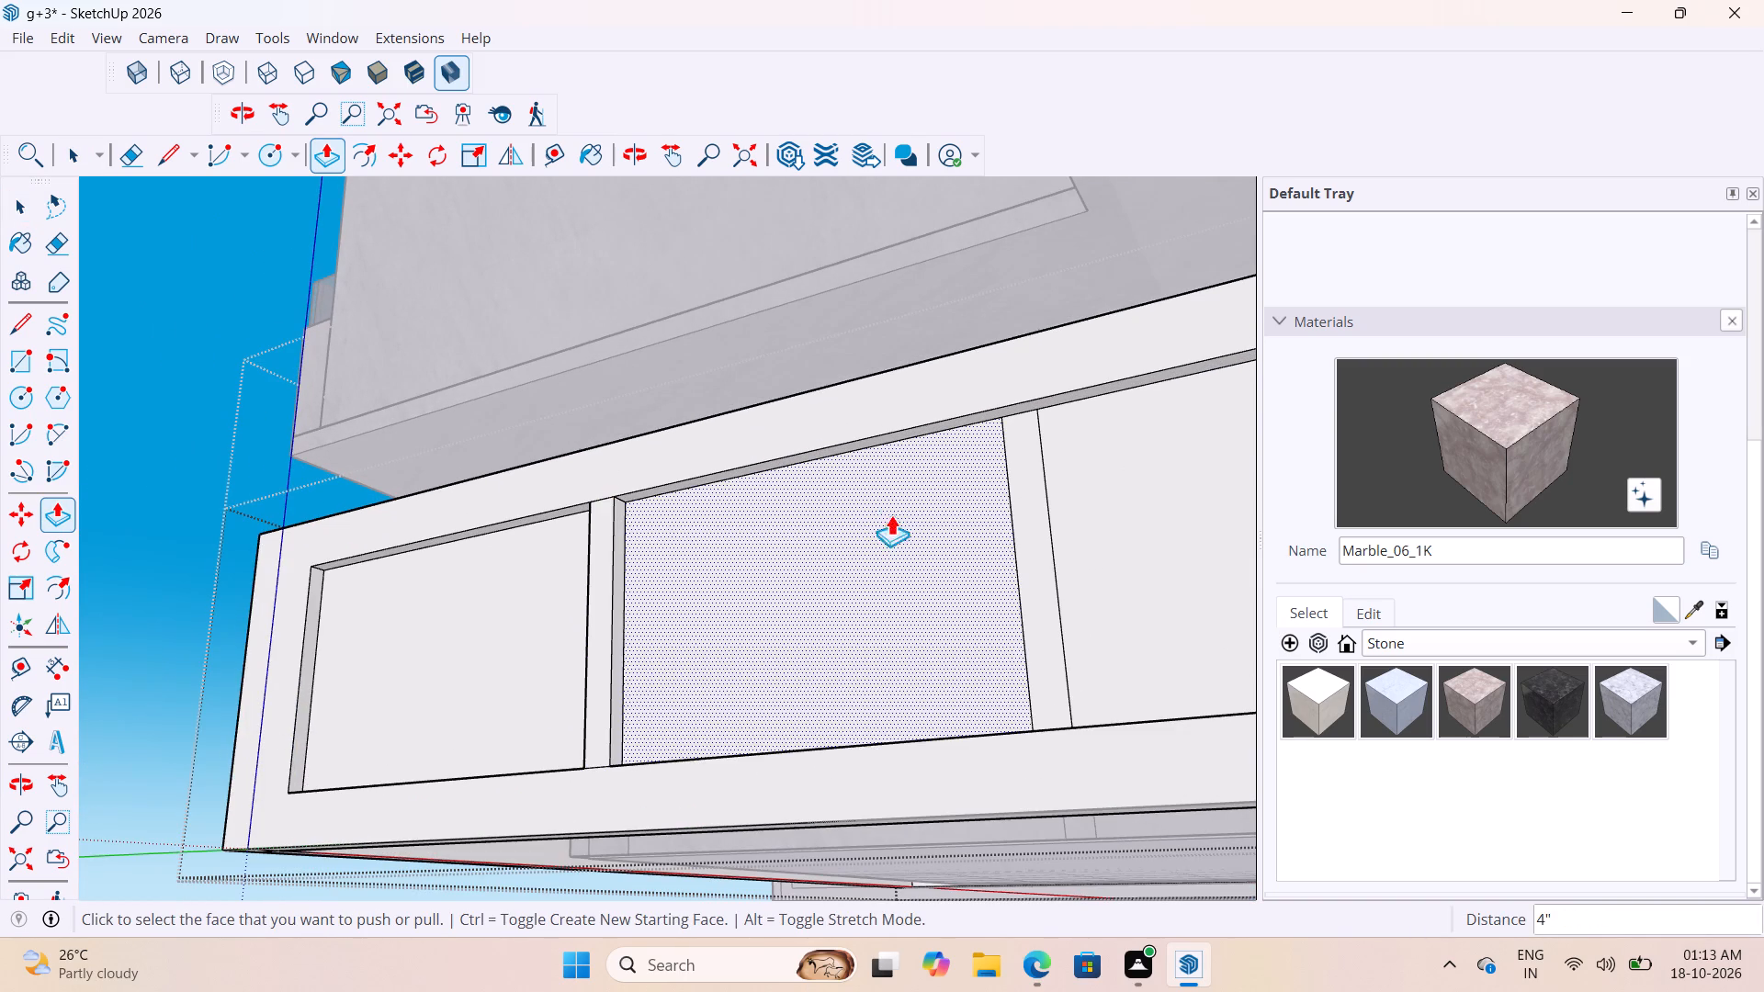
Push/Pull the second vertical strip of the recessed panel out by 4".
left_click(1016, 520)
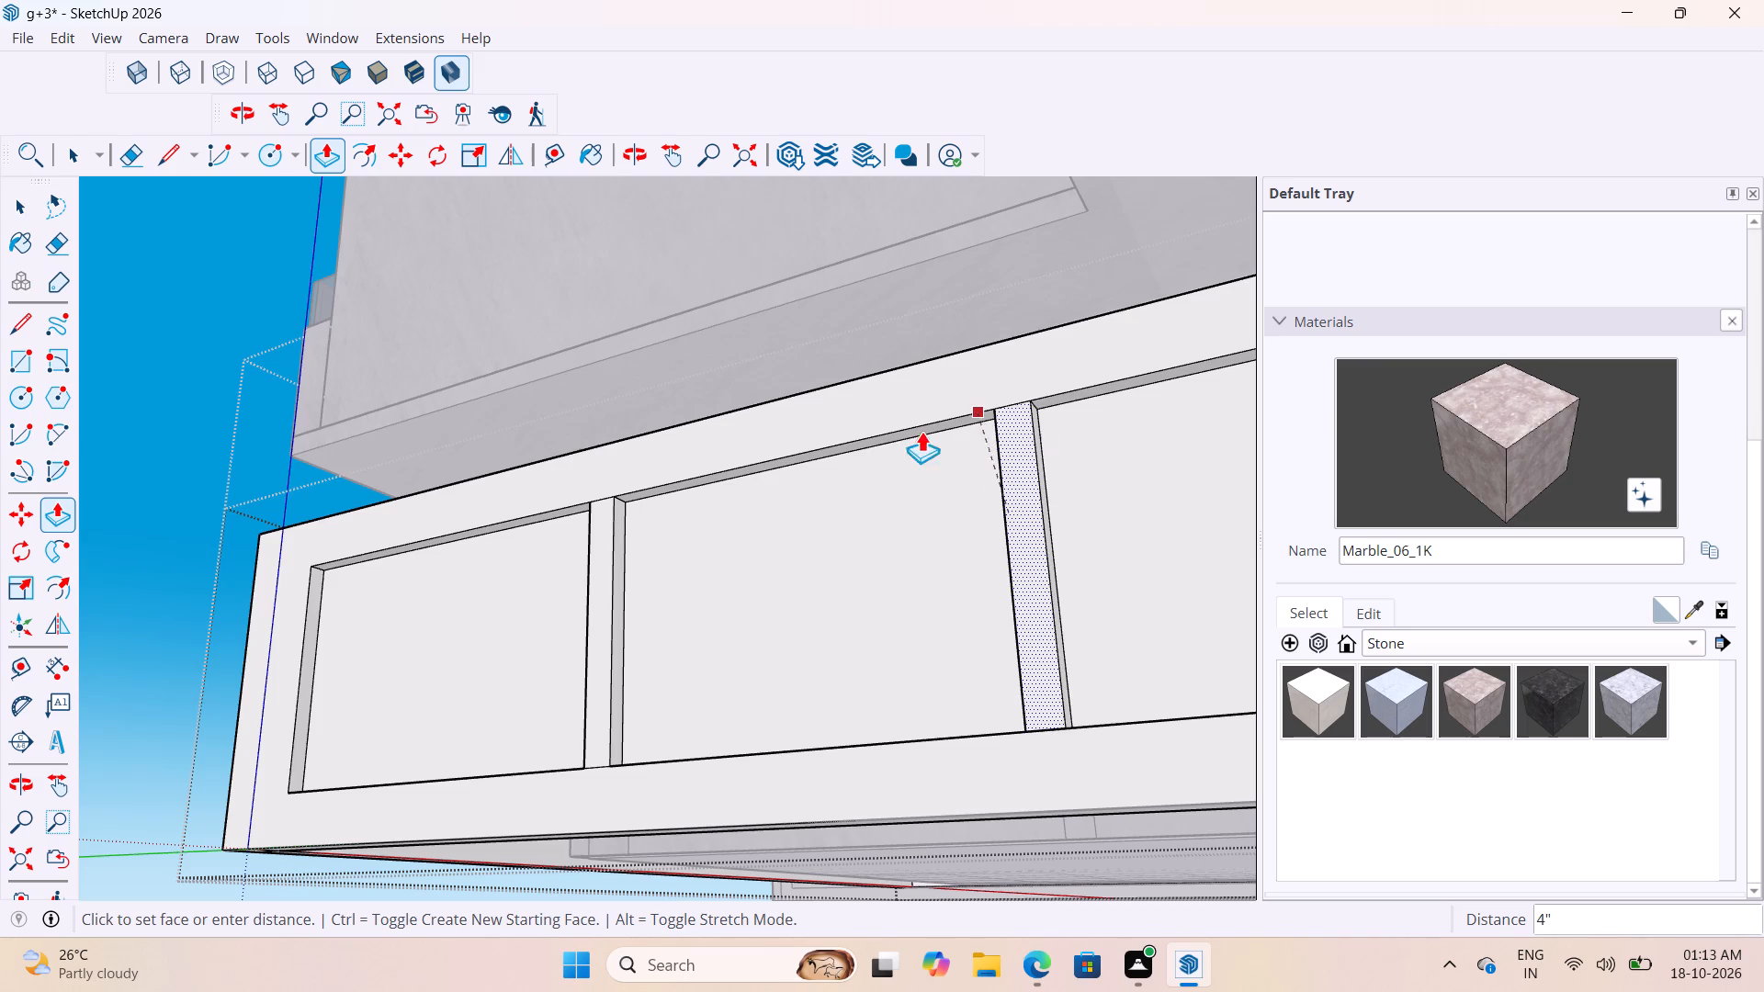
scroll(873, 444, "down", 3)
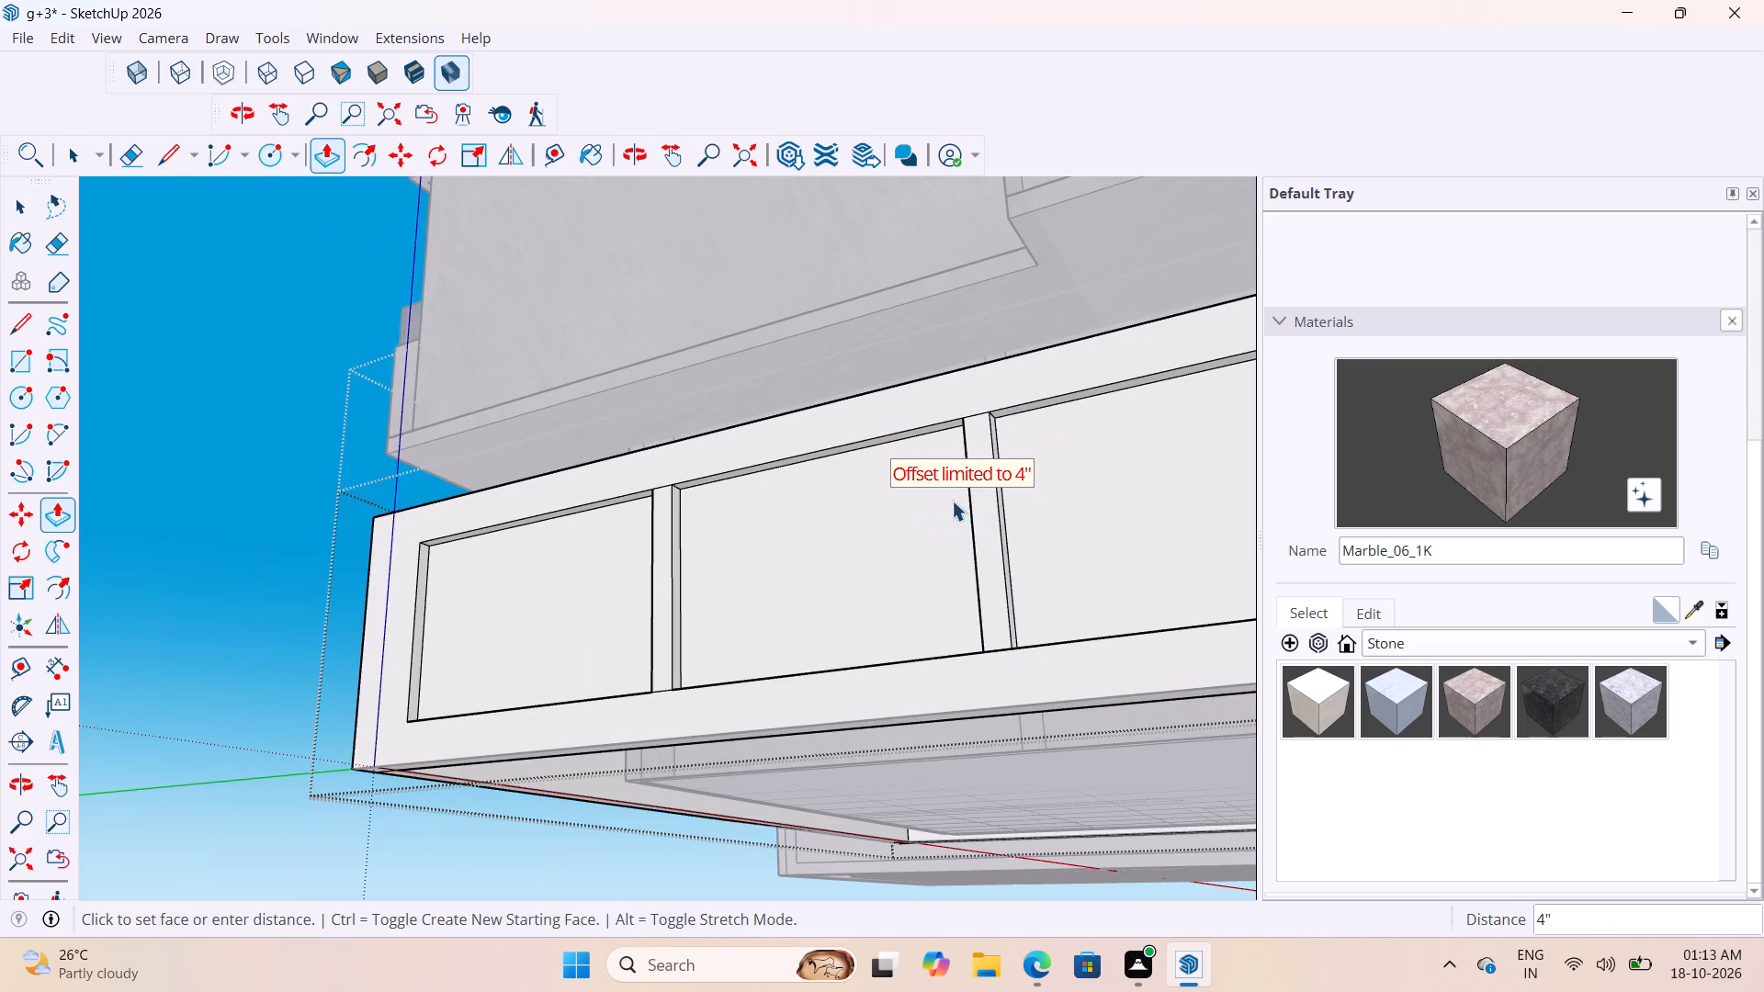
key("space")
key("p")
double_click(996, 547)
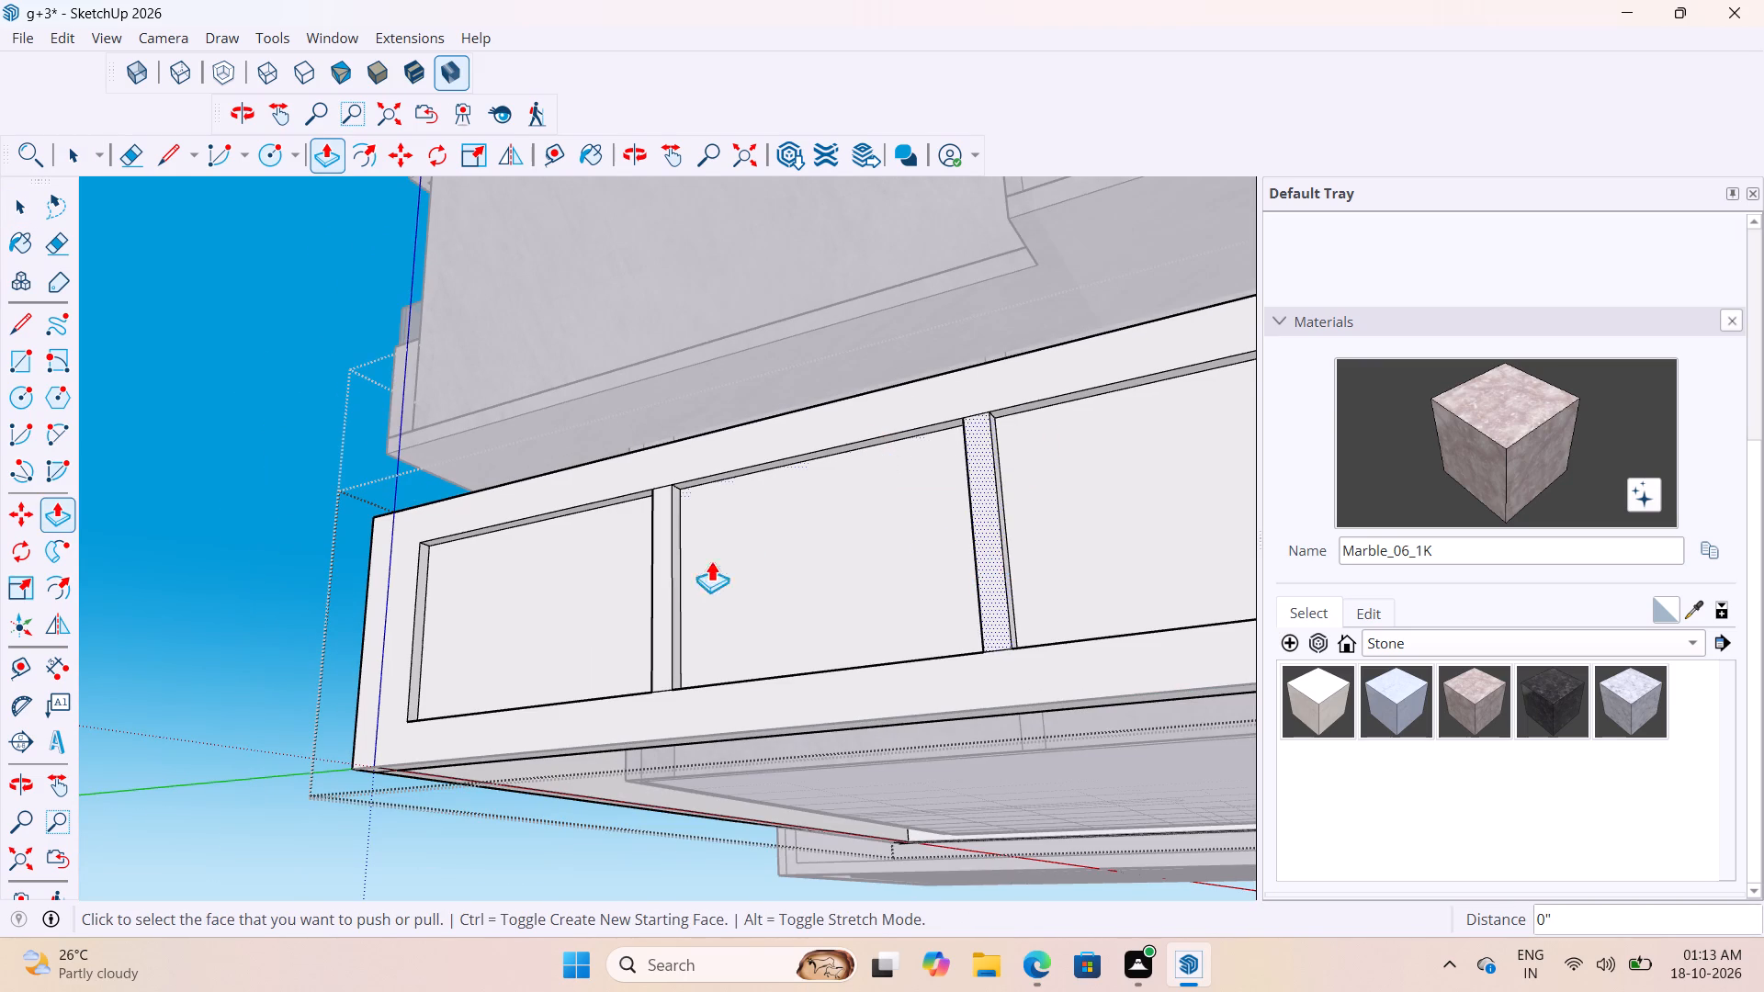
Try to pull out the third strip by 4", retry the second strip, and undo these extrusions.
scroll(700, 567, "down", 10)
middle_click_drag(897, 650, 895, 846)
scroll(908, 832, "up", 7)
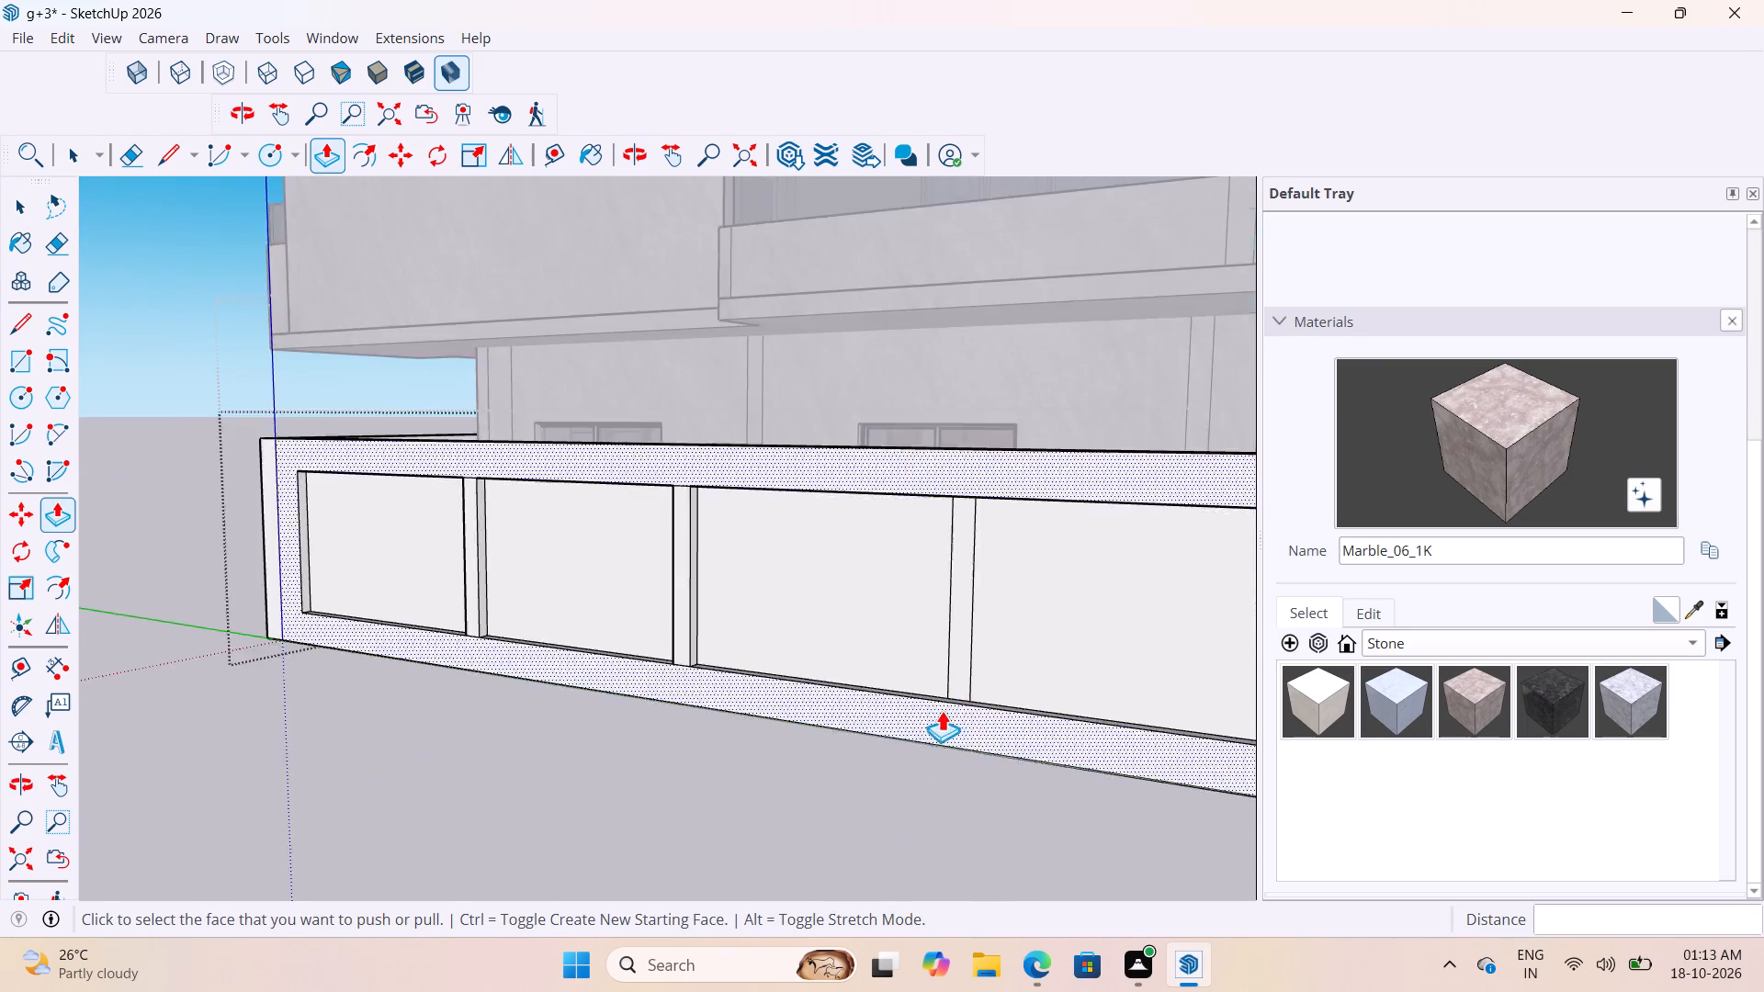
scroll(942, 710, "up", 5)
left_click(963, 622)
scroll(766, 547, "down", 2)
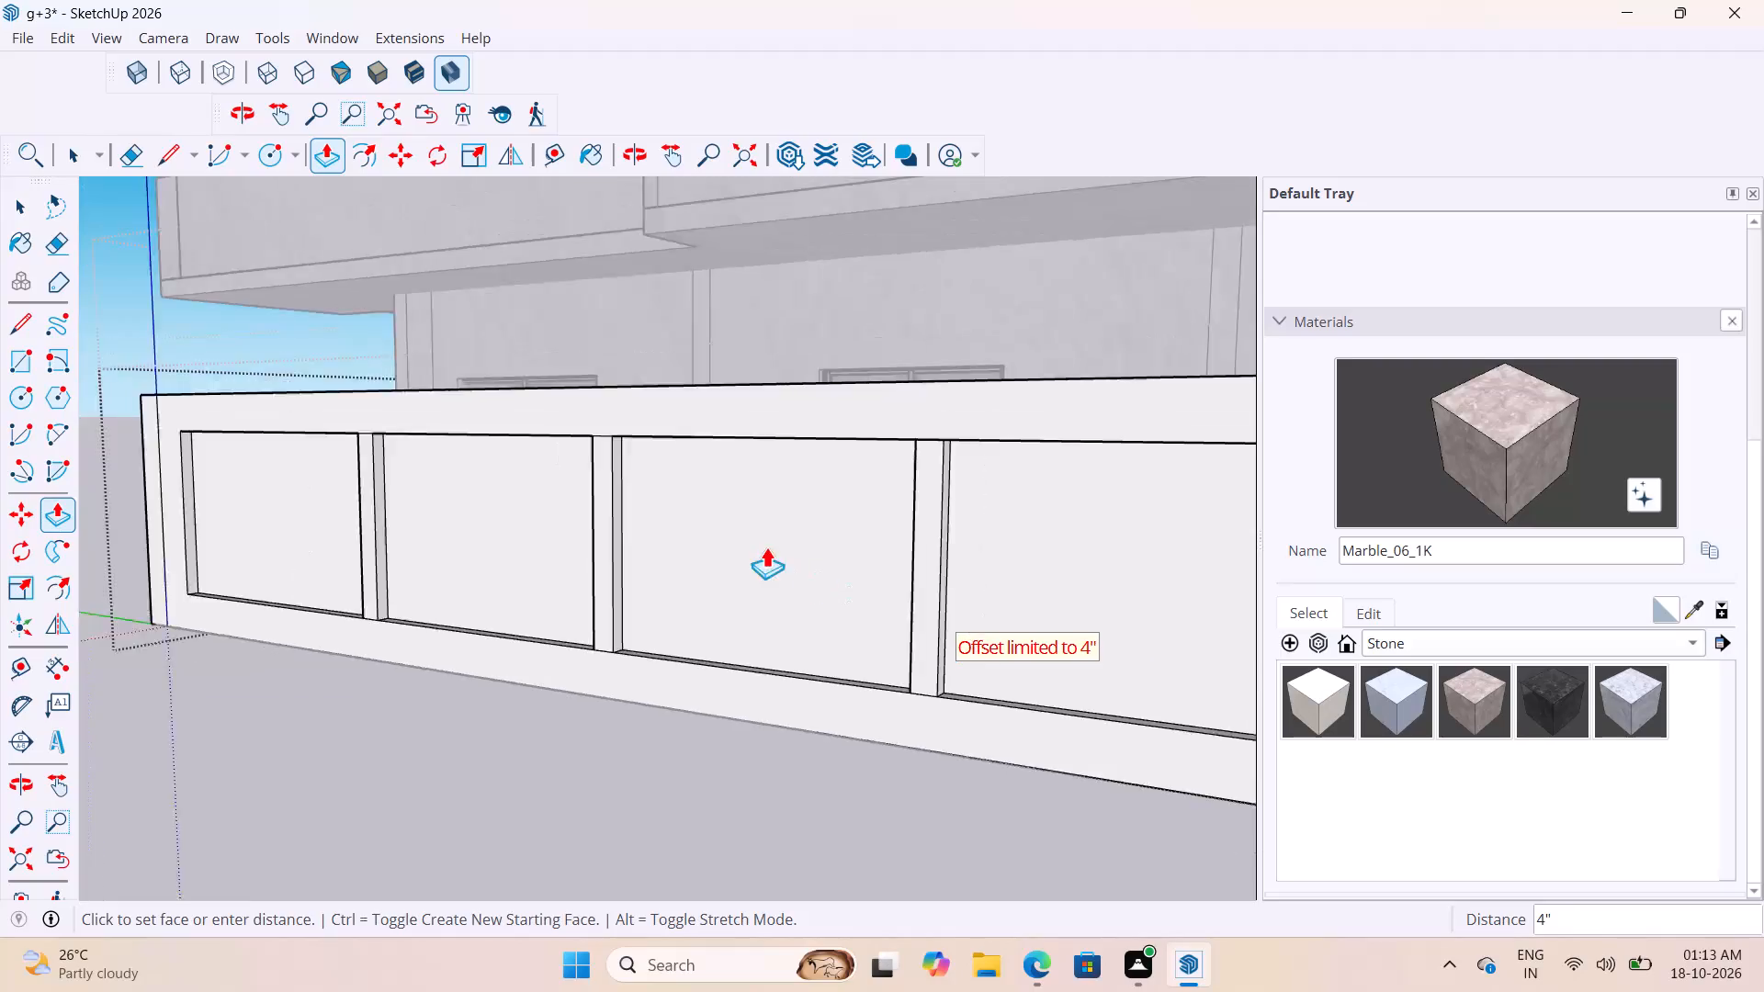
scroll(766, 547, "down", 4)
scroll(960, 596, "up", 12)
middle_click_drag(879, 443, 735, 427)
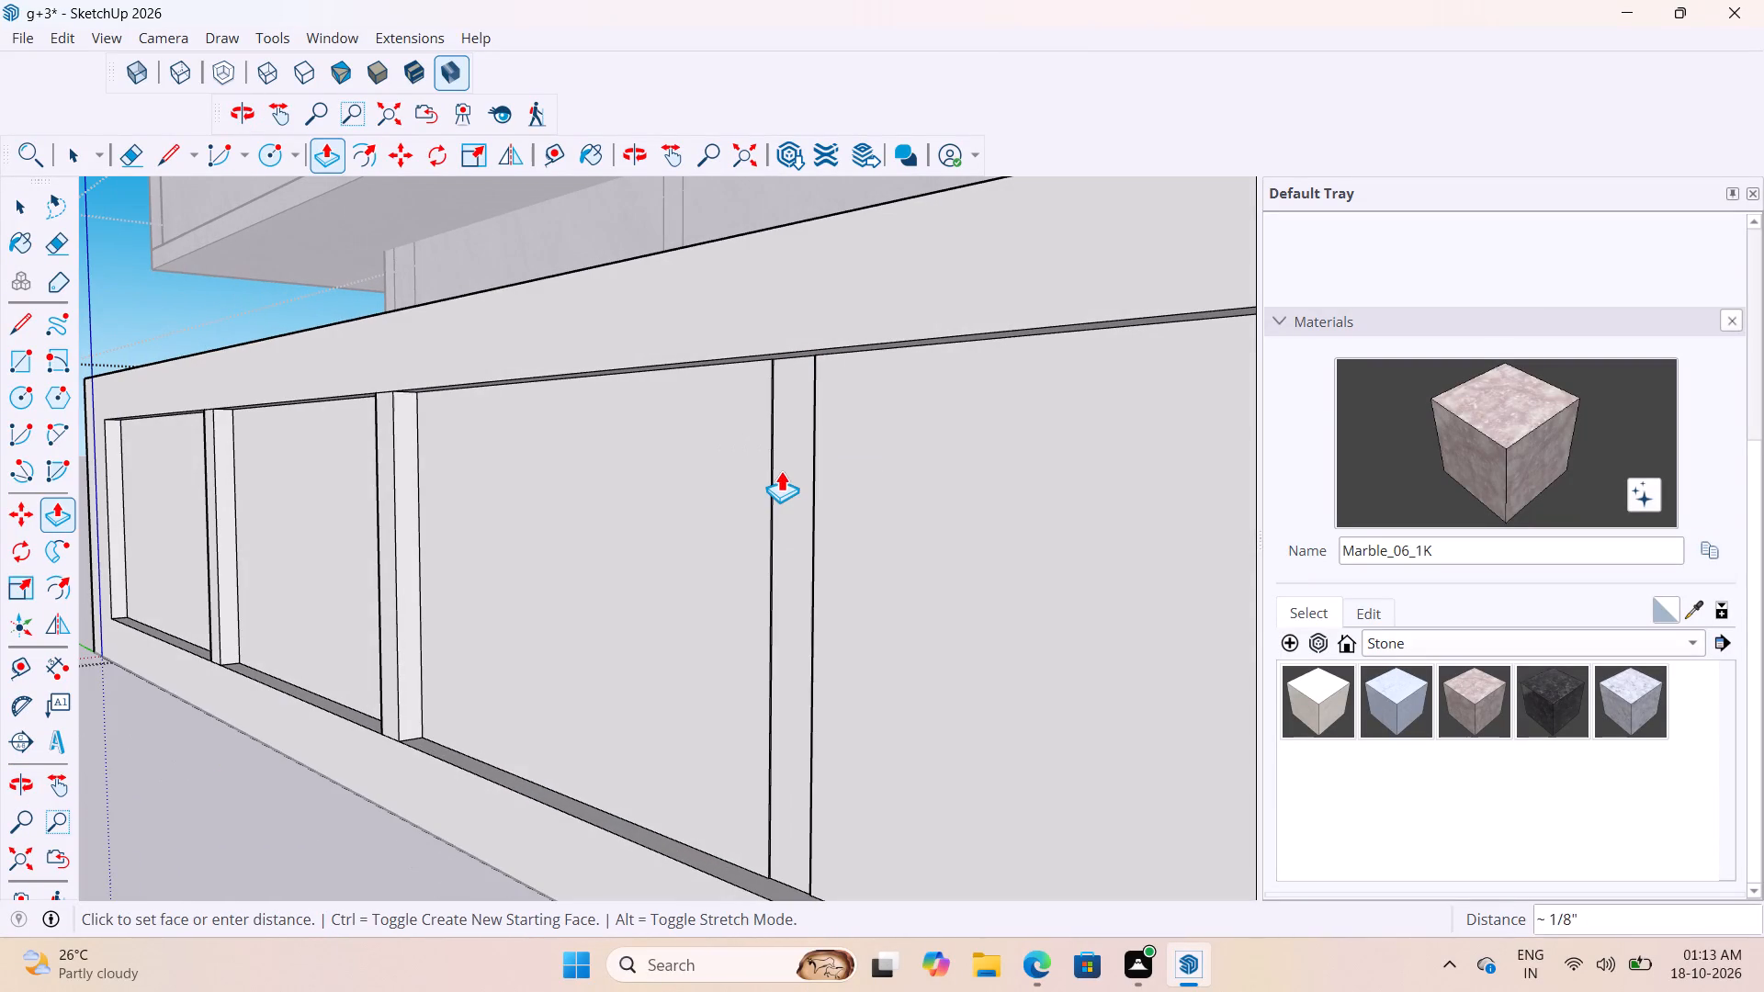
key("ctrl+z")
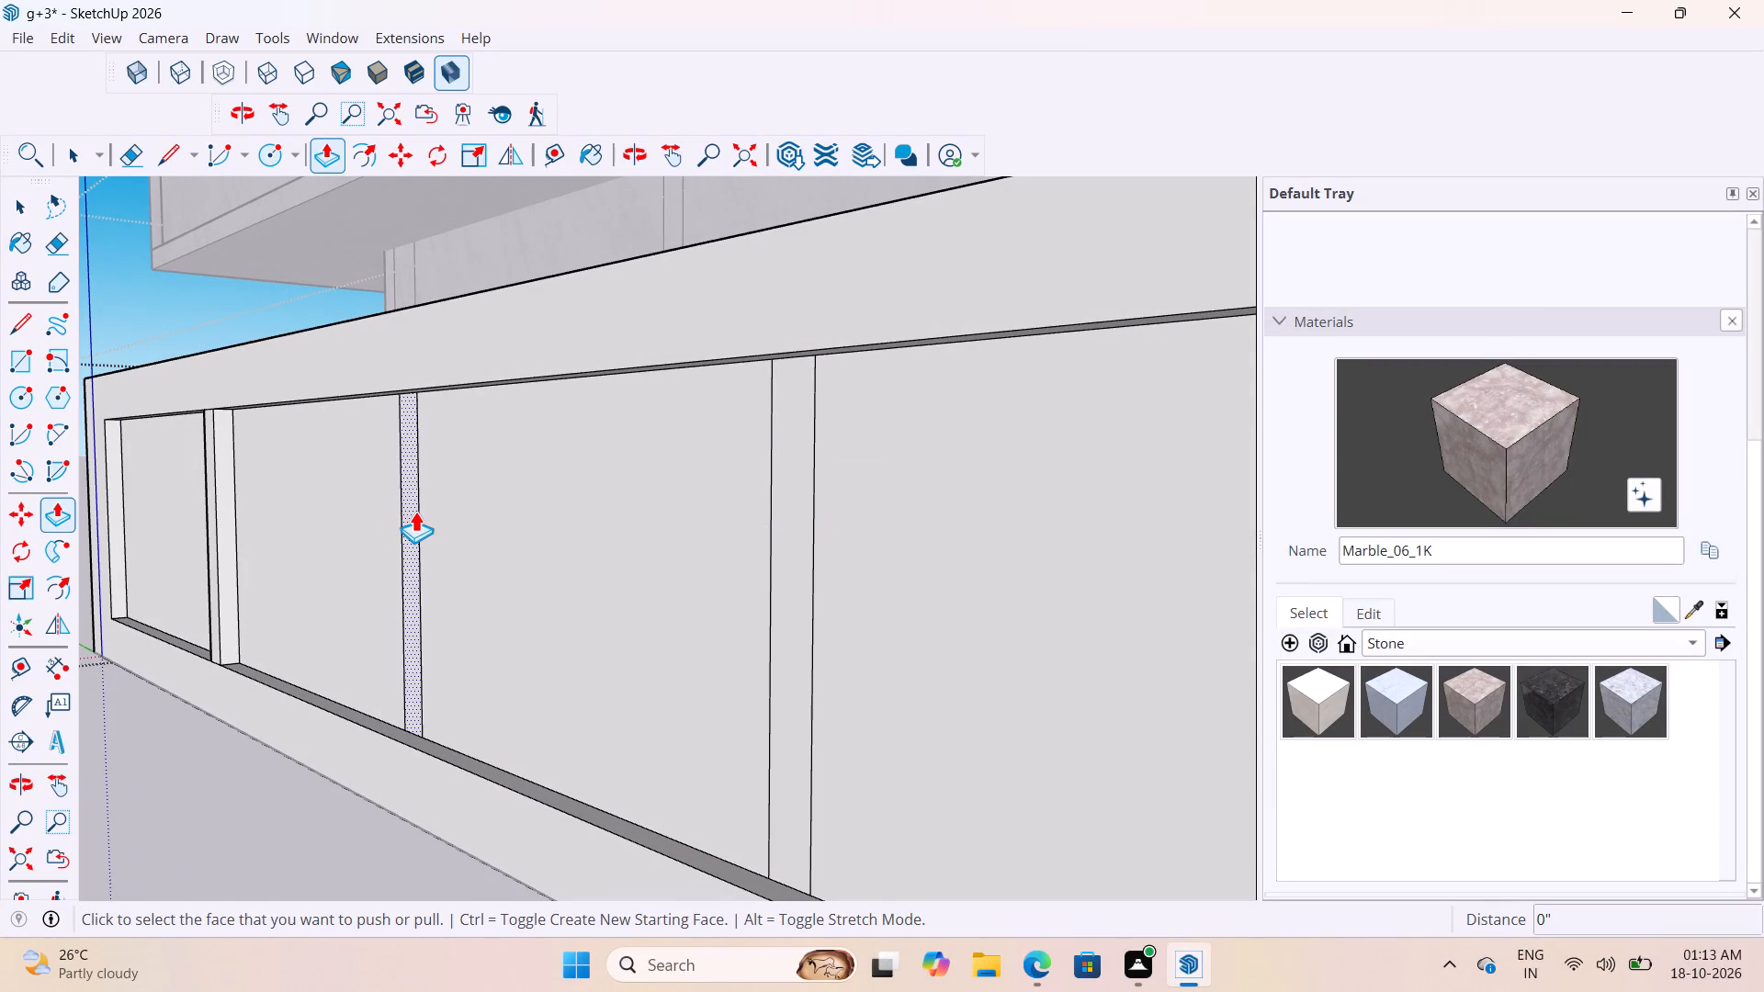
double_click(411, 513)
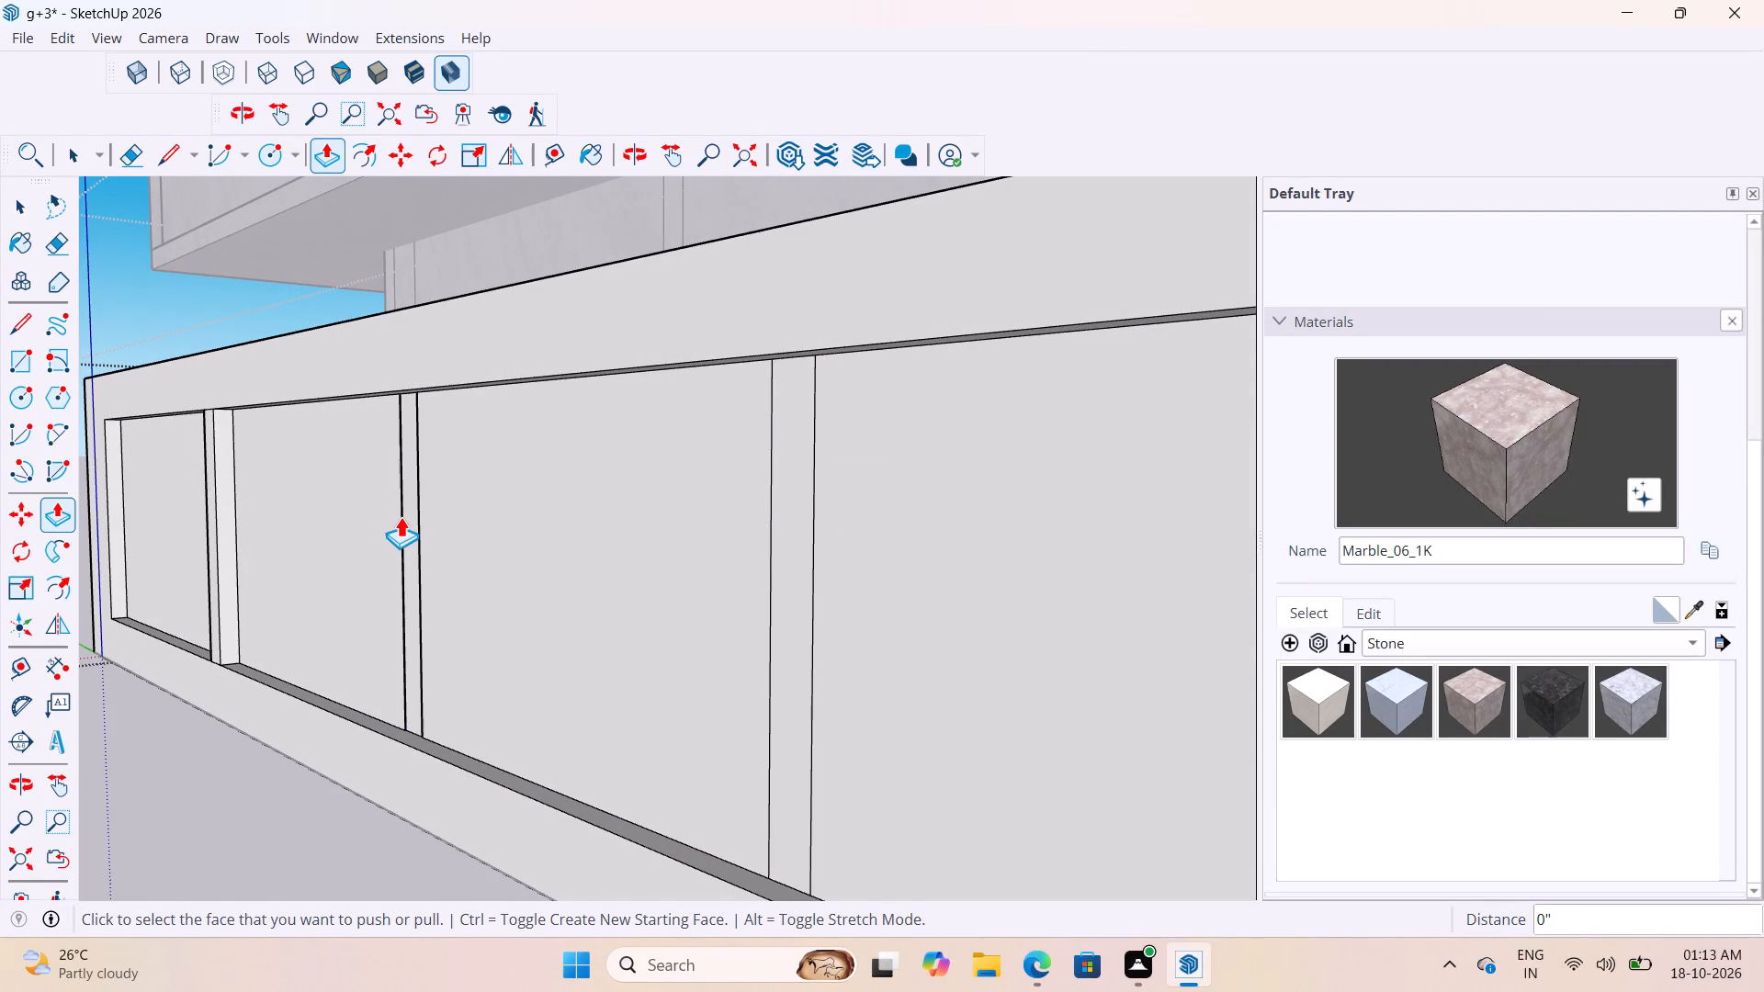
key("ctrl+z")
Push/Pull the second vertical strip out to align with the compound wall's surrounding frame.
scroll(401, 473, "up", 3)
left_click(416, 448)
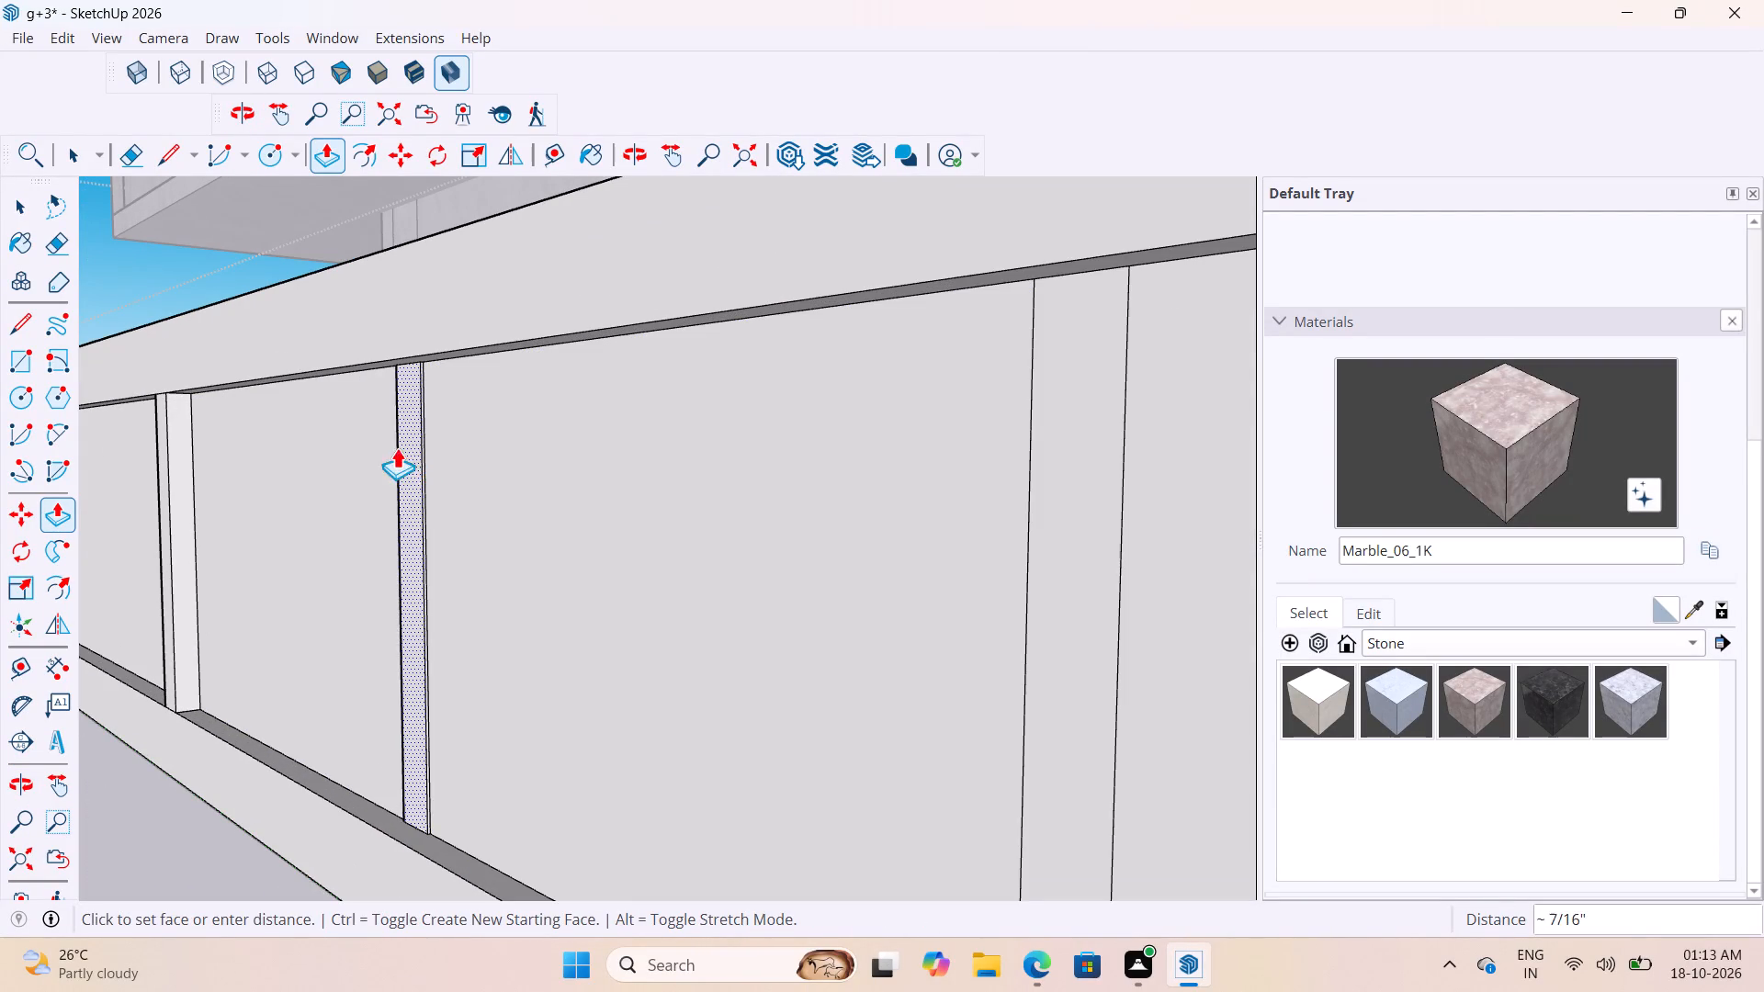
left_click(391, 357)
Repeat the same Push/Pull distance on the third, fourth and fifth vertical strips of the recessed panel.
scroll(468, 410, "down", 3)
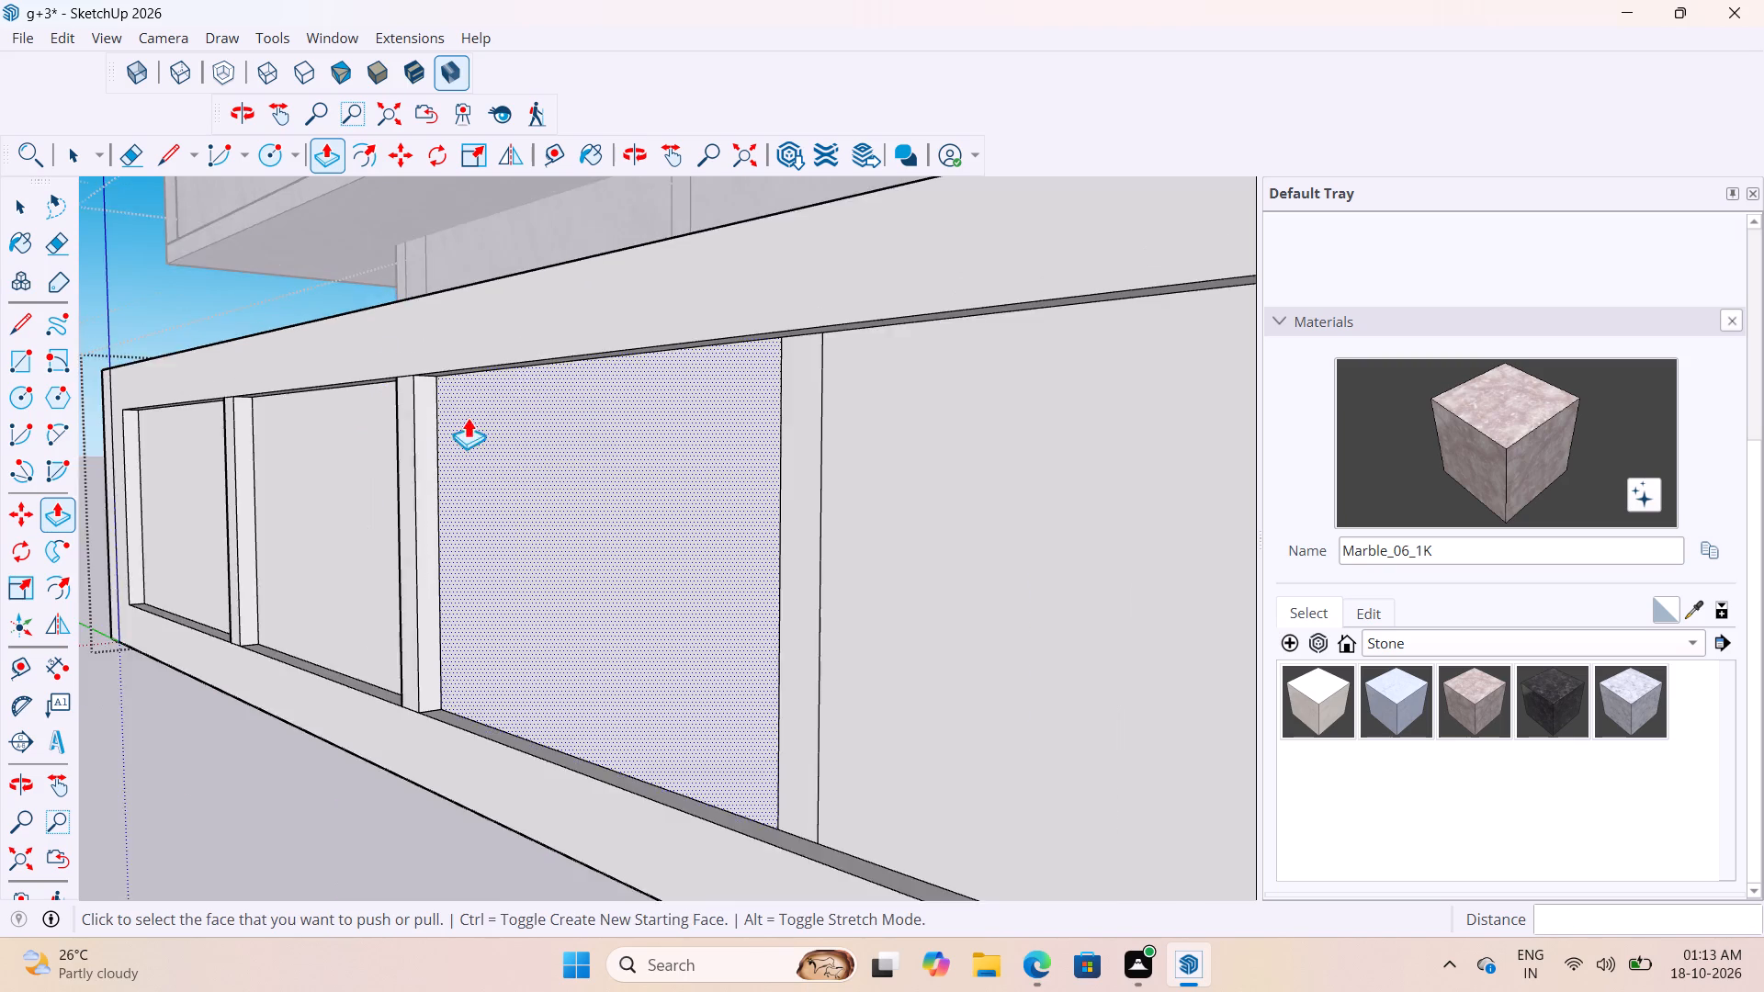
scroll(468, 417, "down", 7)
scroll(559, 626, "up", 4)
double_click(670, 546)
scroll(466, 542, "down", 4)
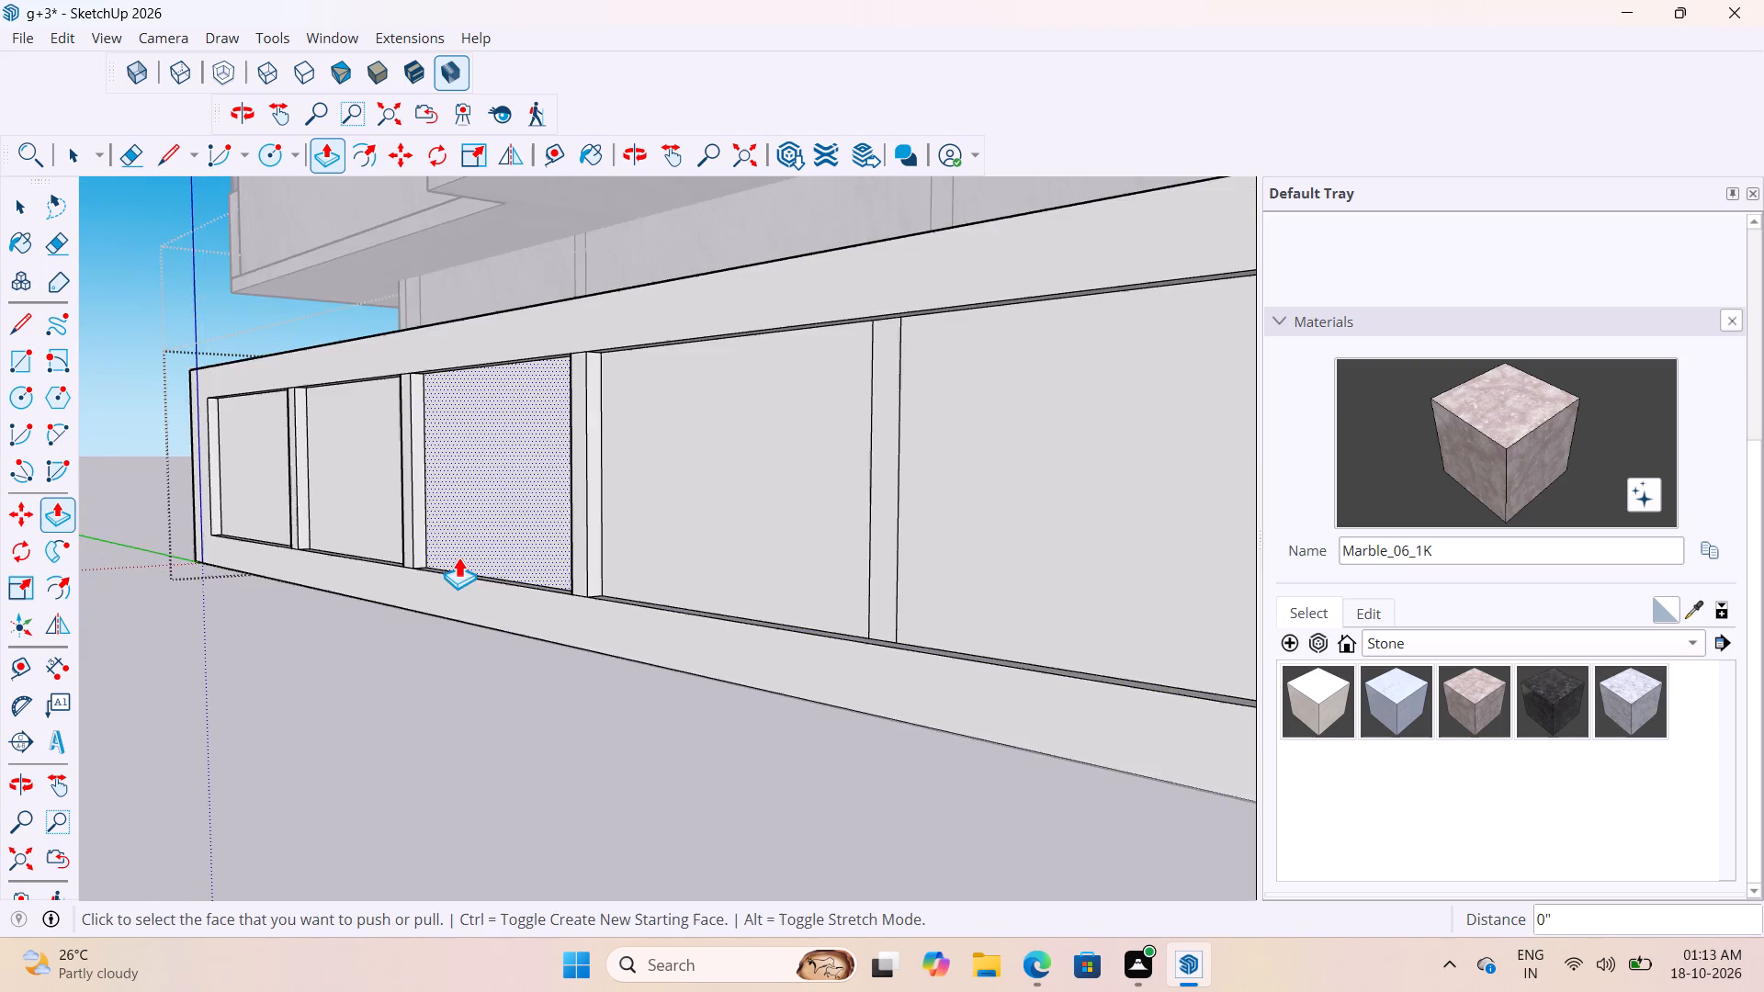
scroll(458, 557, "down", 5)
scroll(766, 658, "up", 8)
double_click(632, 513)
scroll(437, 555, "down", 4)
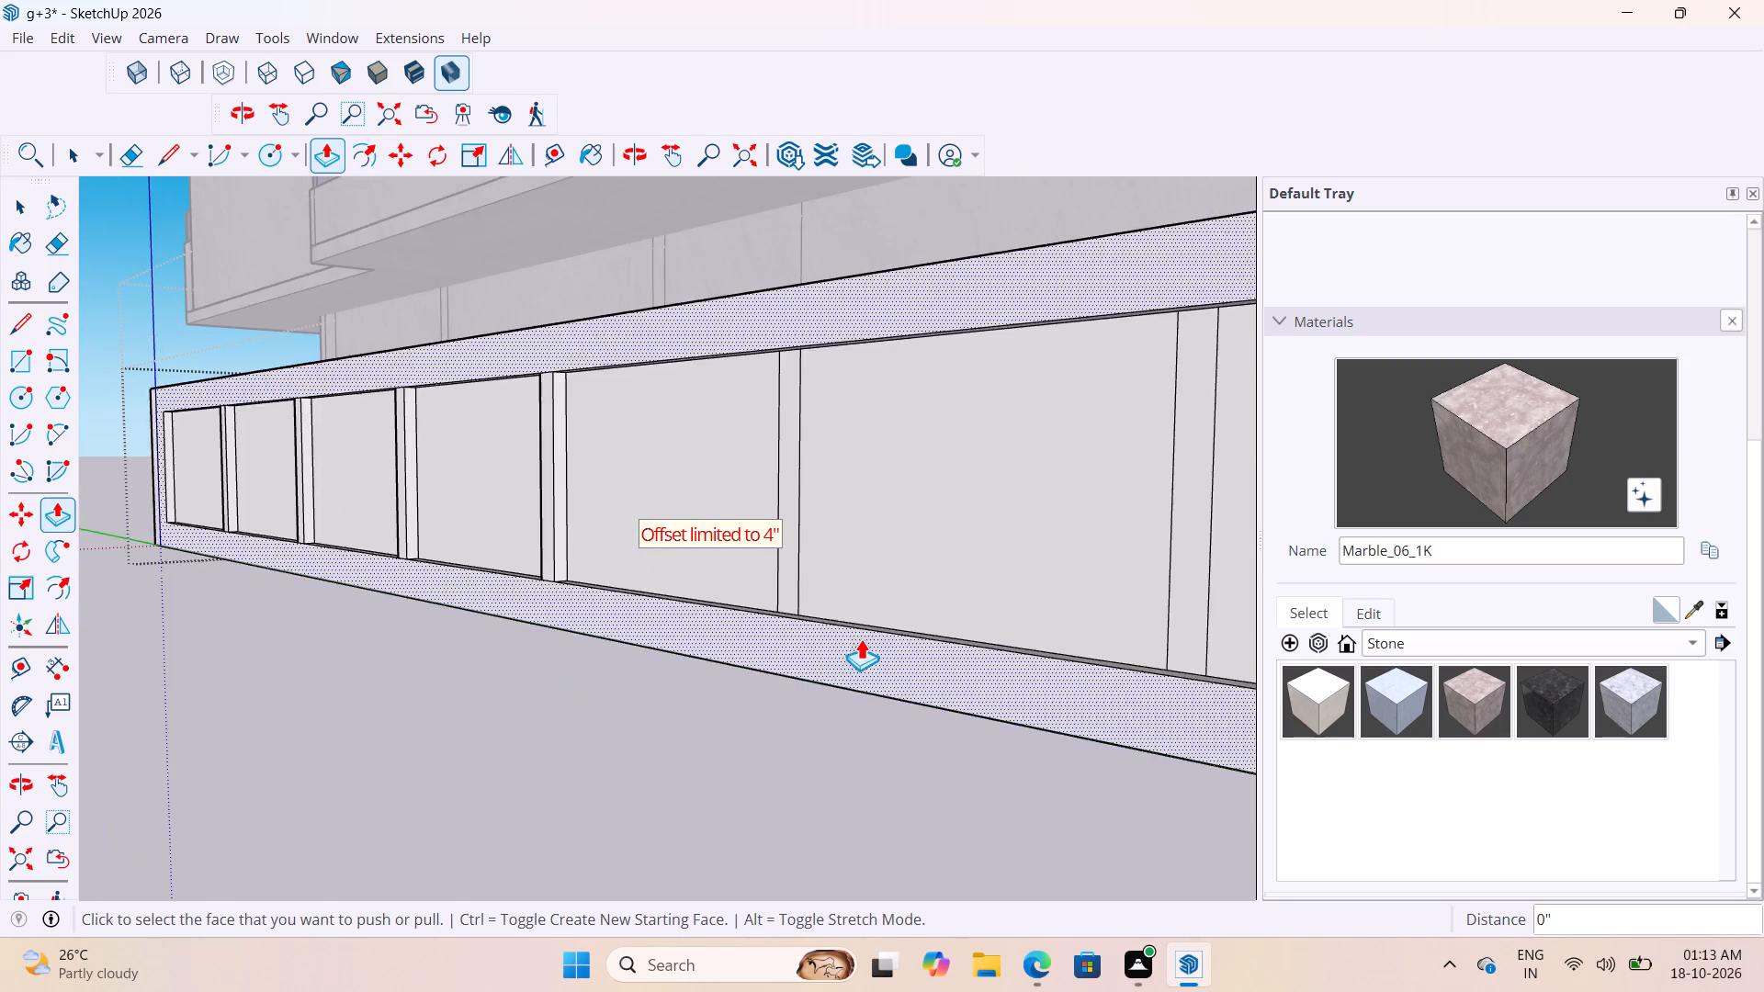
scroll(853, 616, "up", 4)
double_click(771, 579)
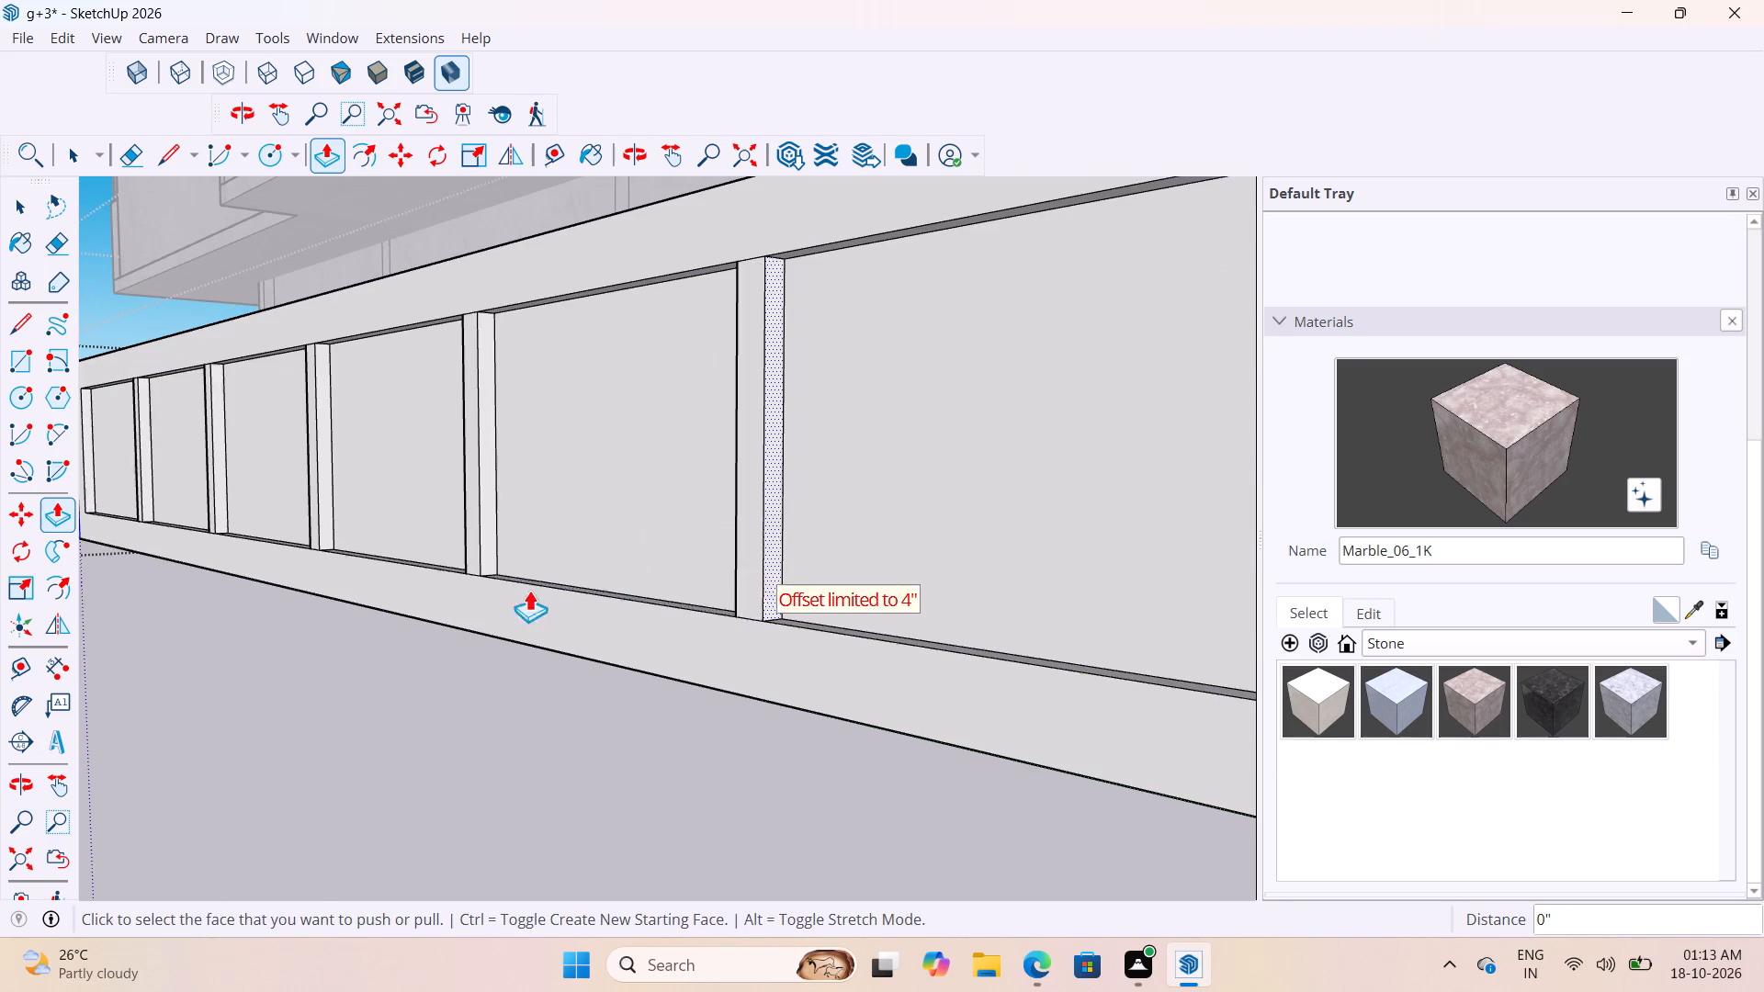
Repeat the same Push/Pull on the sixth, seventh and eighth strips, and leave the compound wall and its enclosing group.
scroll(525, 593, "down", 11)
scroll(776, 665, "up", 8)
double_click(639, 542)
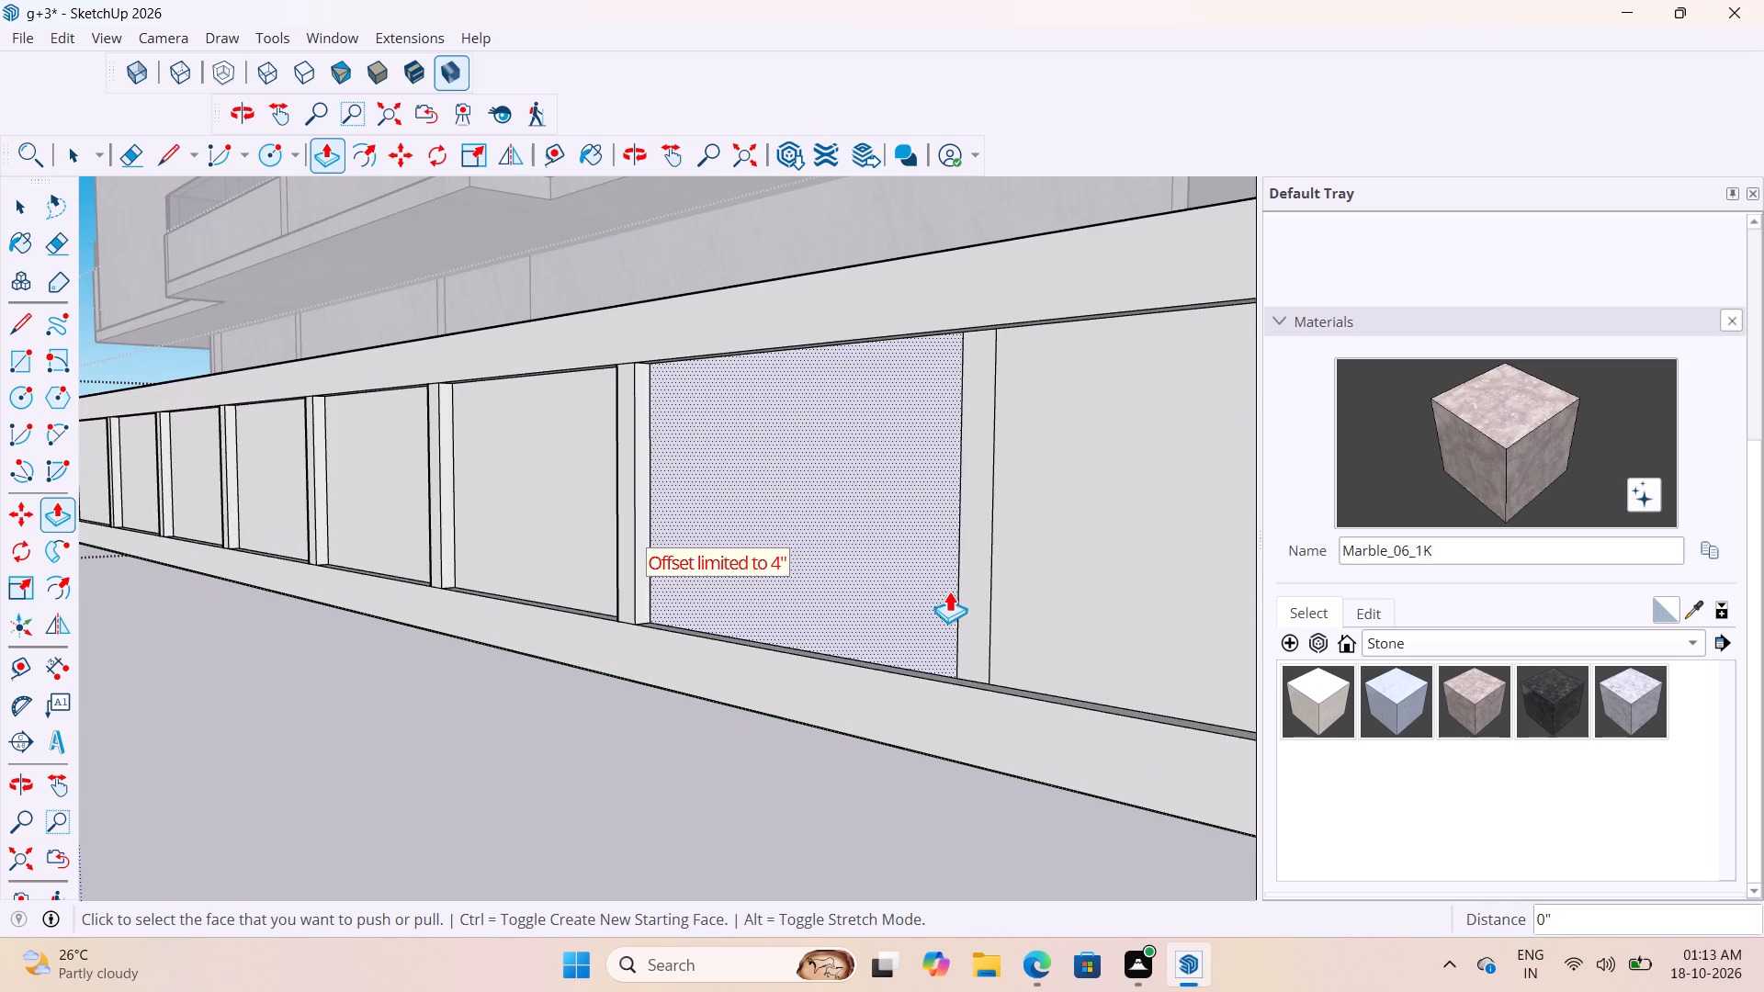
double_click(966, 591)
scroll(555, 619, "down", 9)
scroll(898, 689, "up", 4)
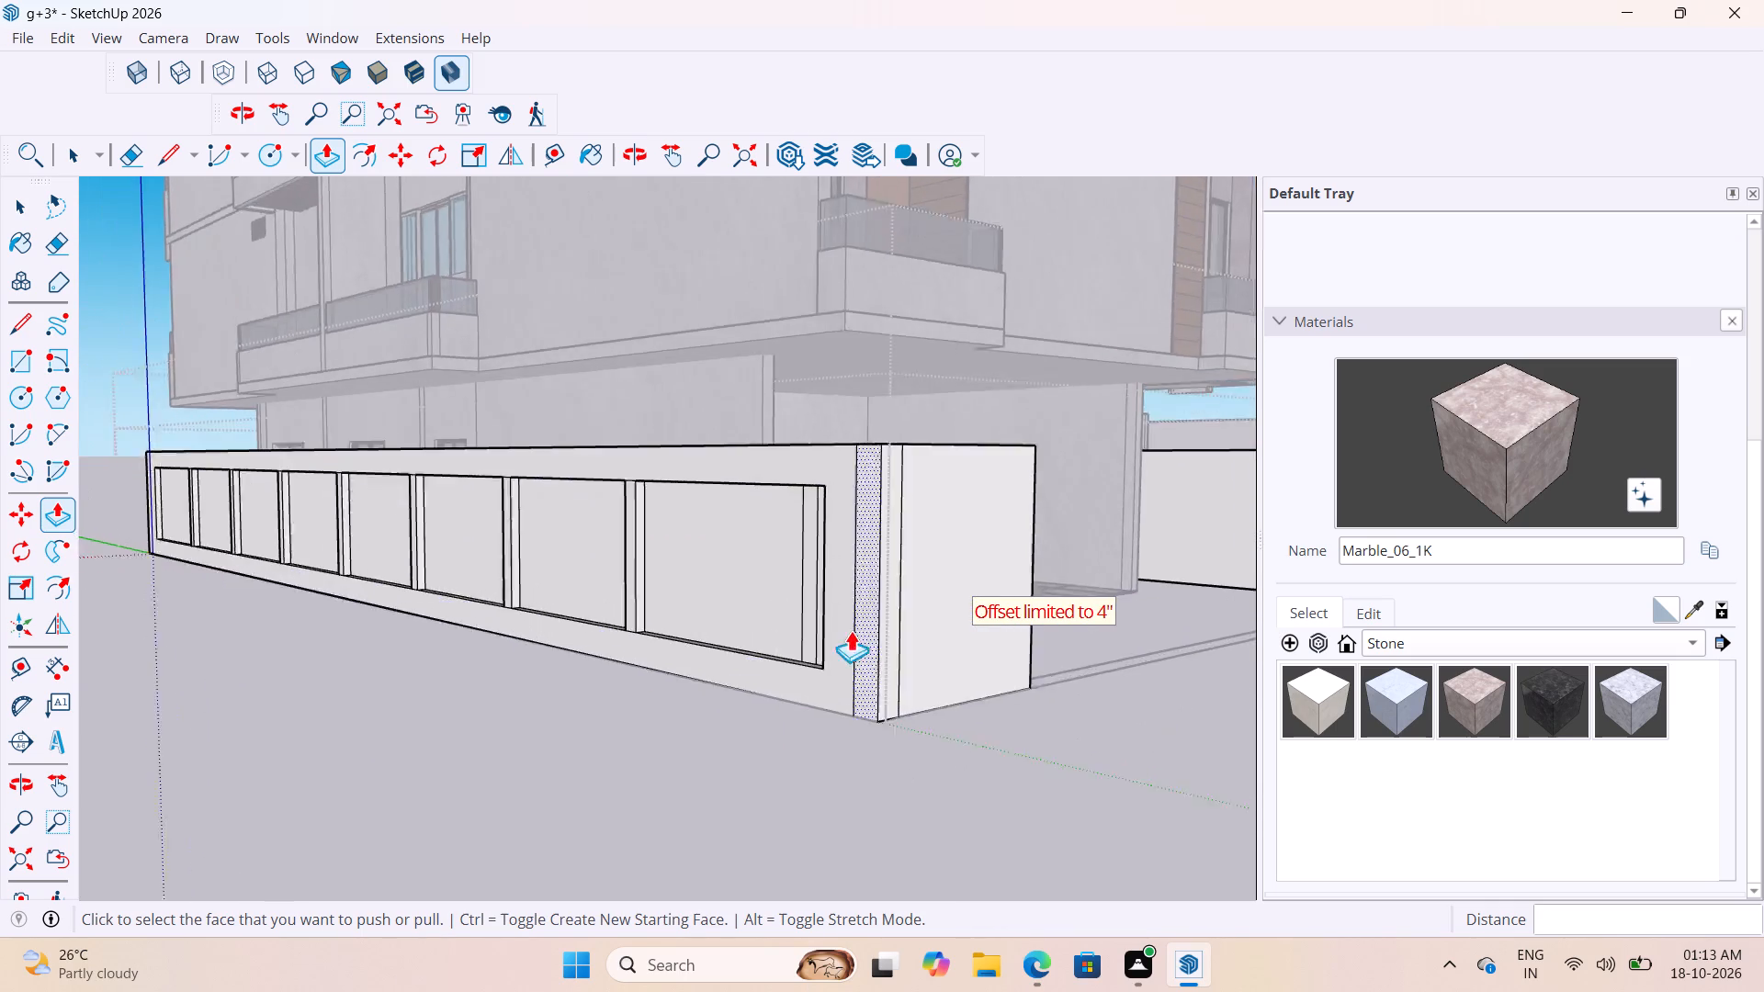
scroll(851, 630, "up", 7)
double_click(786, 584)
scroll(747, 599, "down", 9)
middle_click_drag(775, 490, 752, 523)
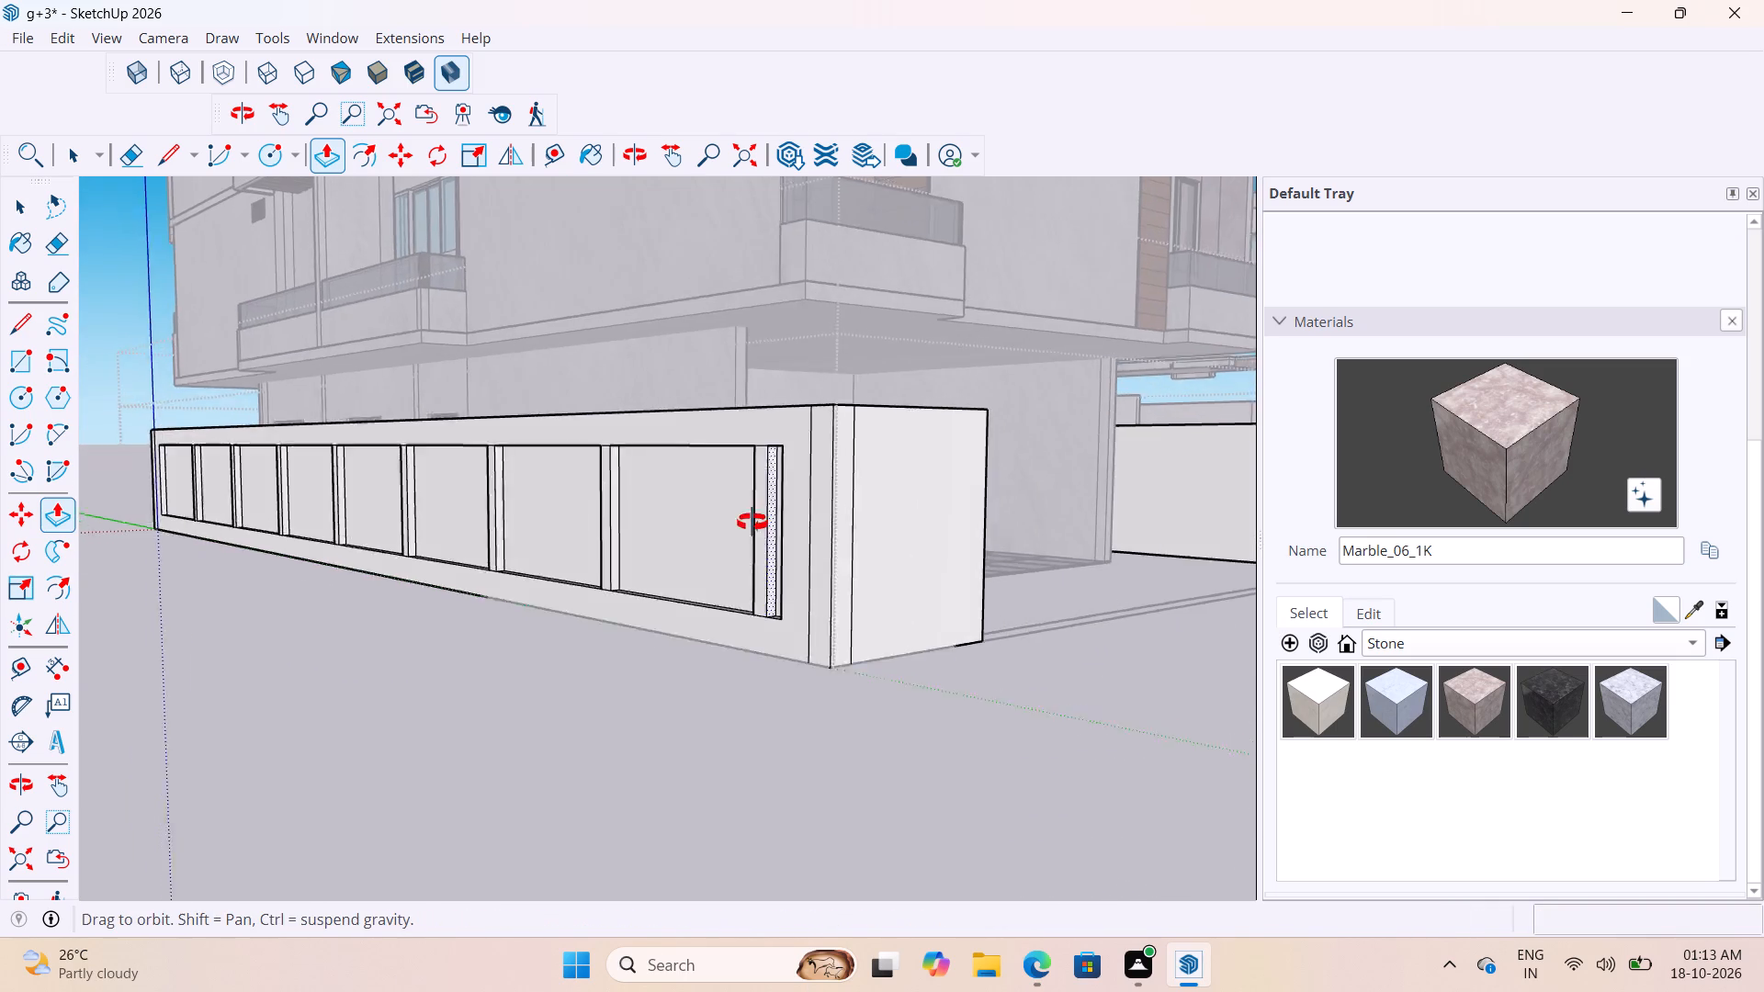
middle_click_drag(752, 523, 645, 656)
key("space")
left_click(548, 787)
scroll(588, 587, "up", 4)
middle_click_drag(594, 569, 608, 533)
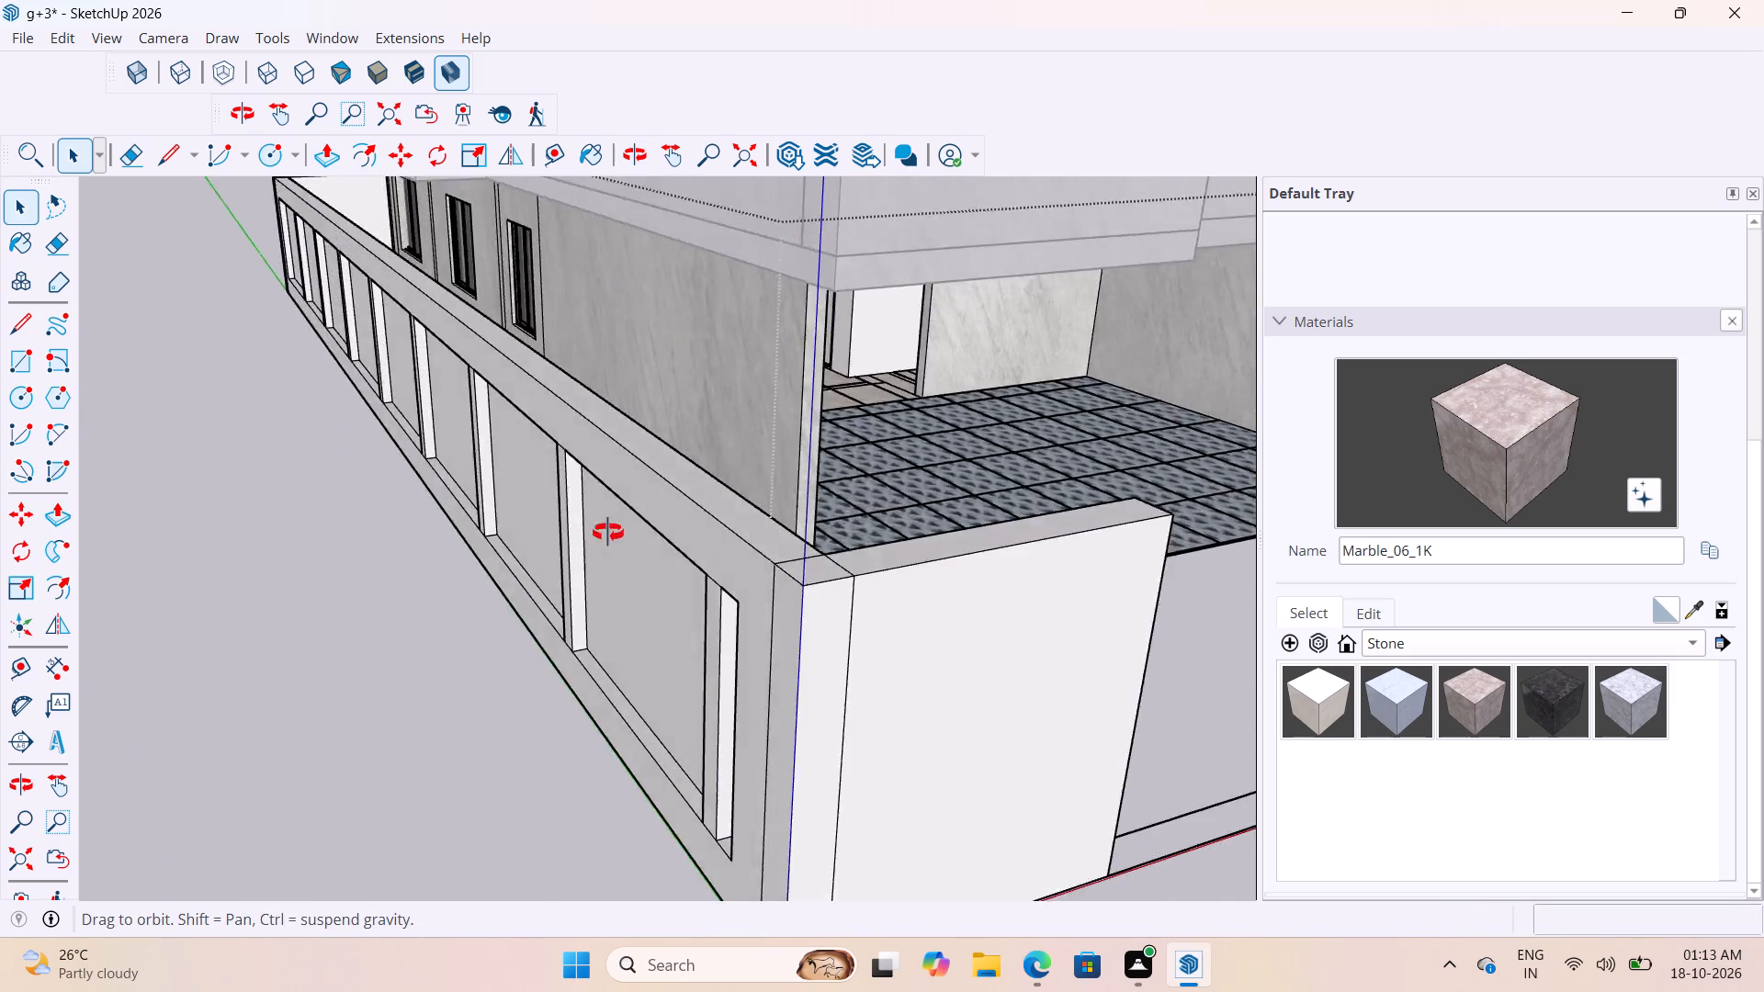
middle_click_drag(608, 533, 872, 439)
scroll(741, 551, "down", 10)
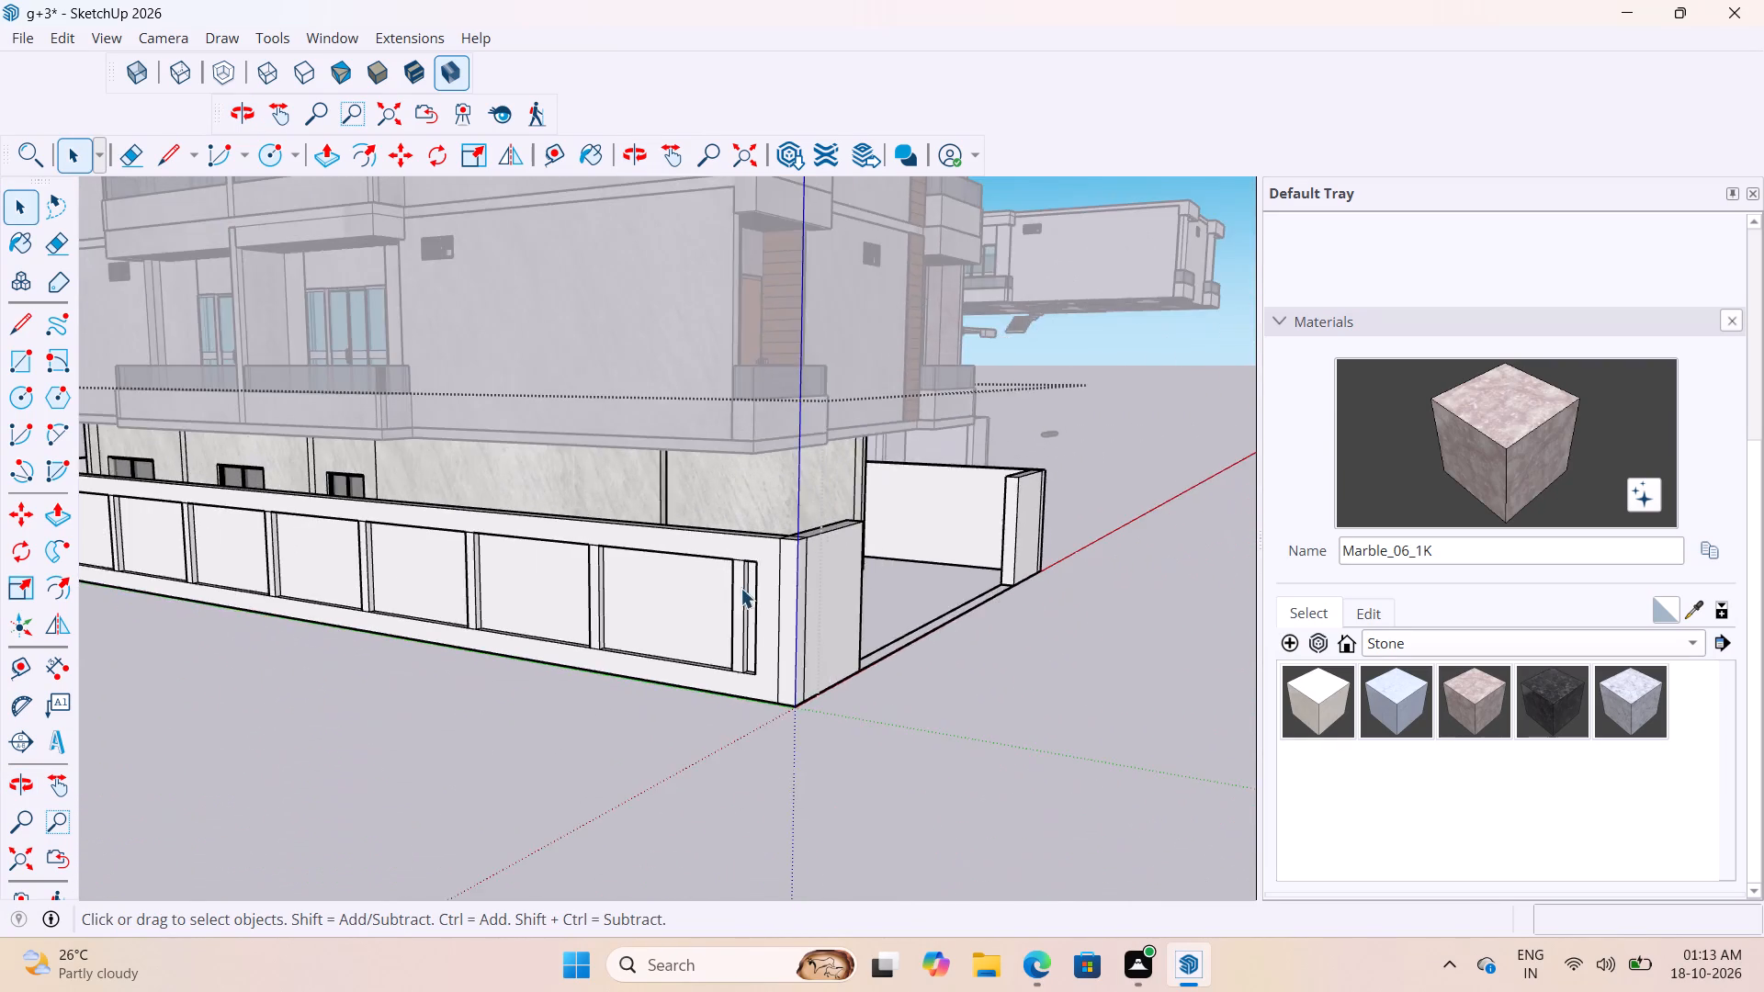
scroll(741, 588, "down", 6)
middle_click_drag(911, 691, 599, 783)
left_click(522, 858)
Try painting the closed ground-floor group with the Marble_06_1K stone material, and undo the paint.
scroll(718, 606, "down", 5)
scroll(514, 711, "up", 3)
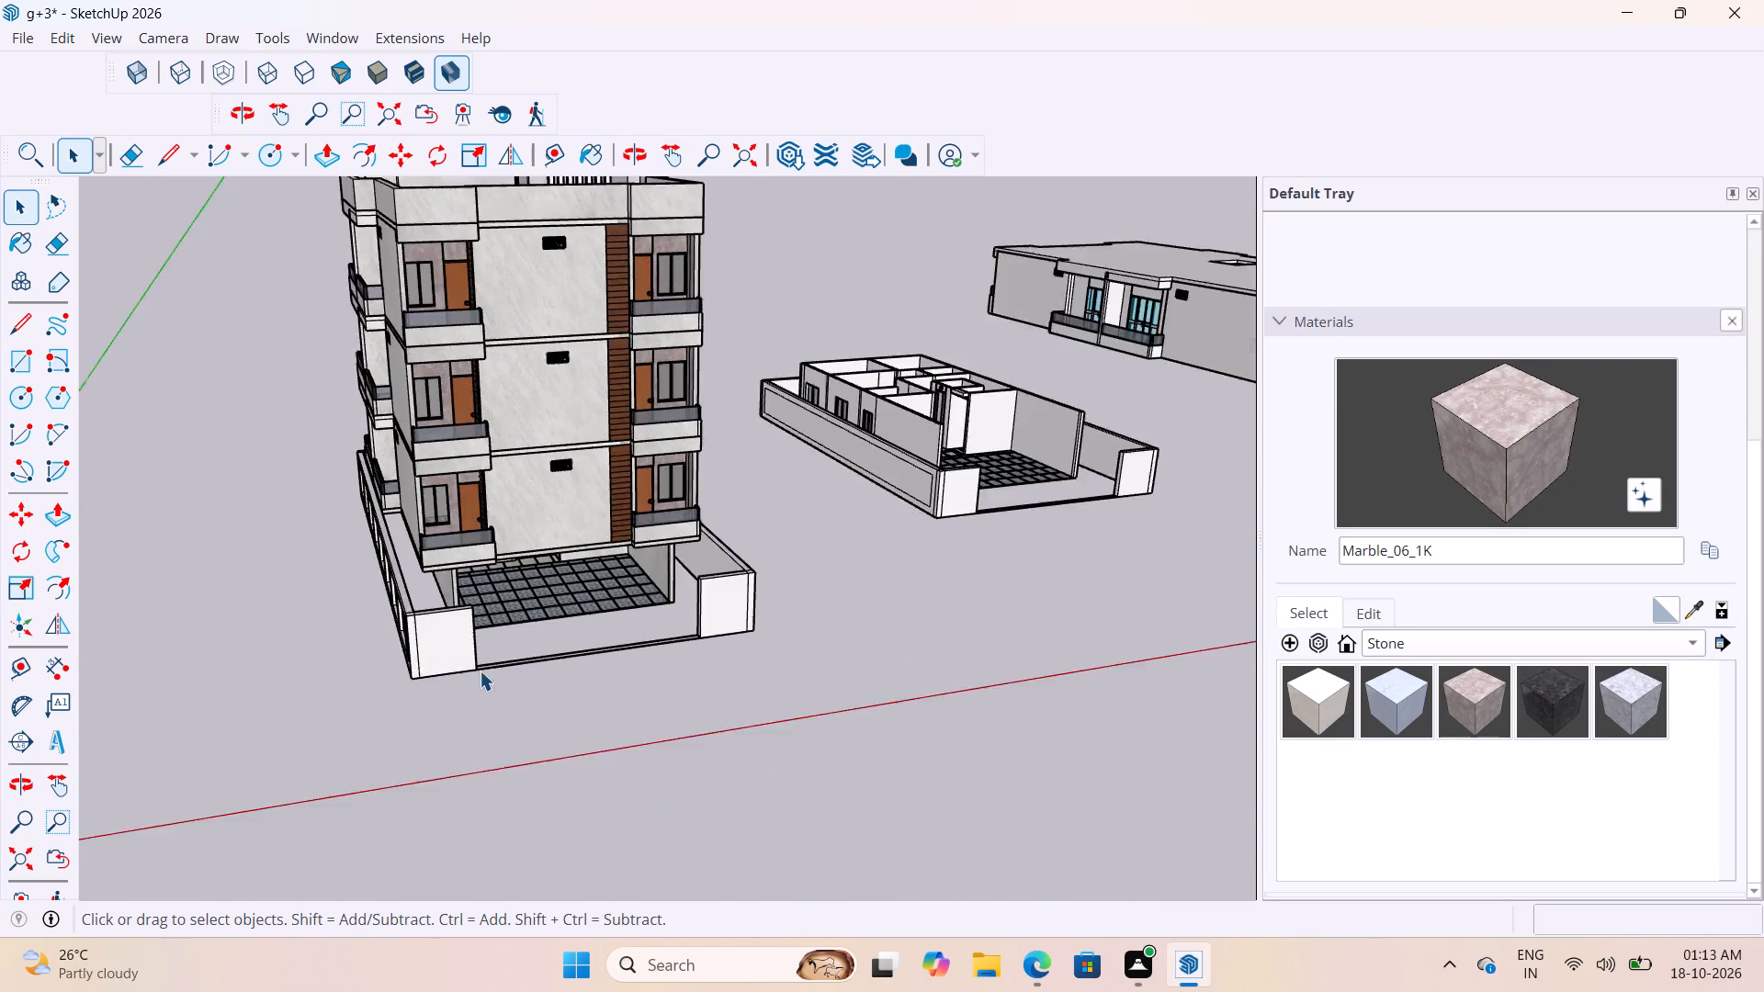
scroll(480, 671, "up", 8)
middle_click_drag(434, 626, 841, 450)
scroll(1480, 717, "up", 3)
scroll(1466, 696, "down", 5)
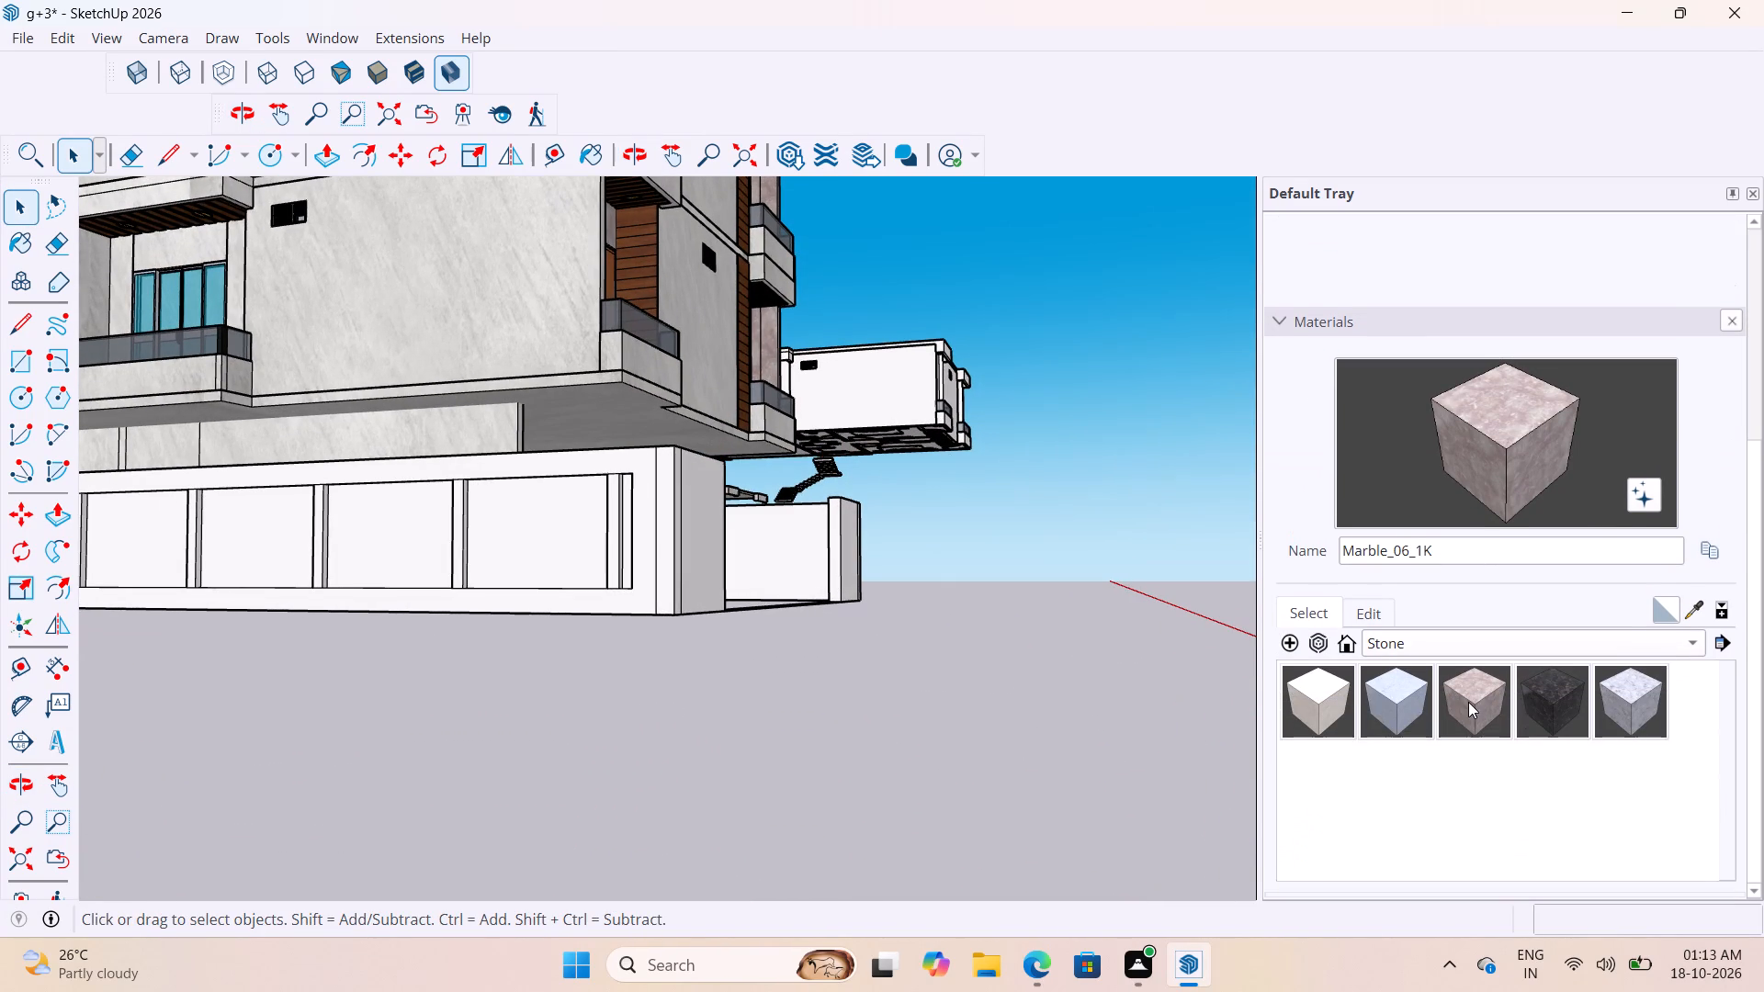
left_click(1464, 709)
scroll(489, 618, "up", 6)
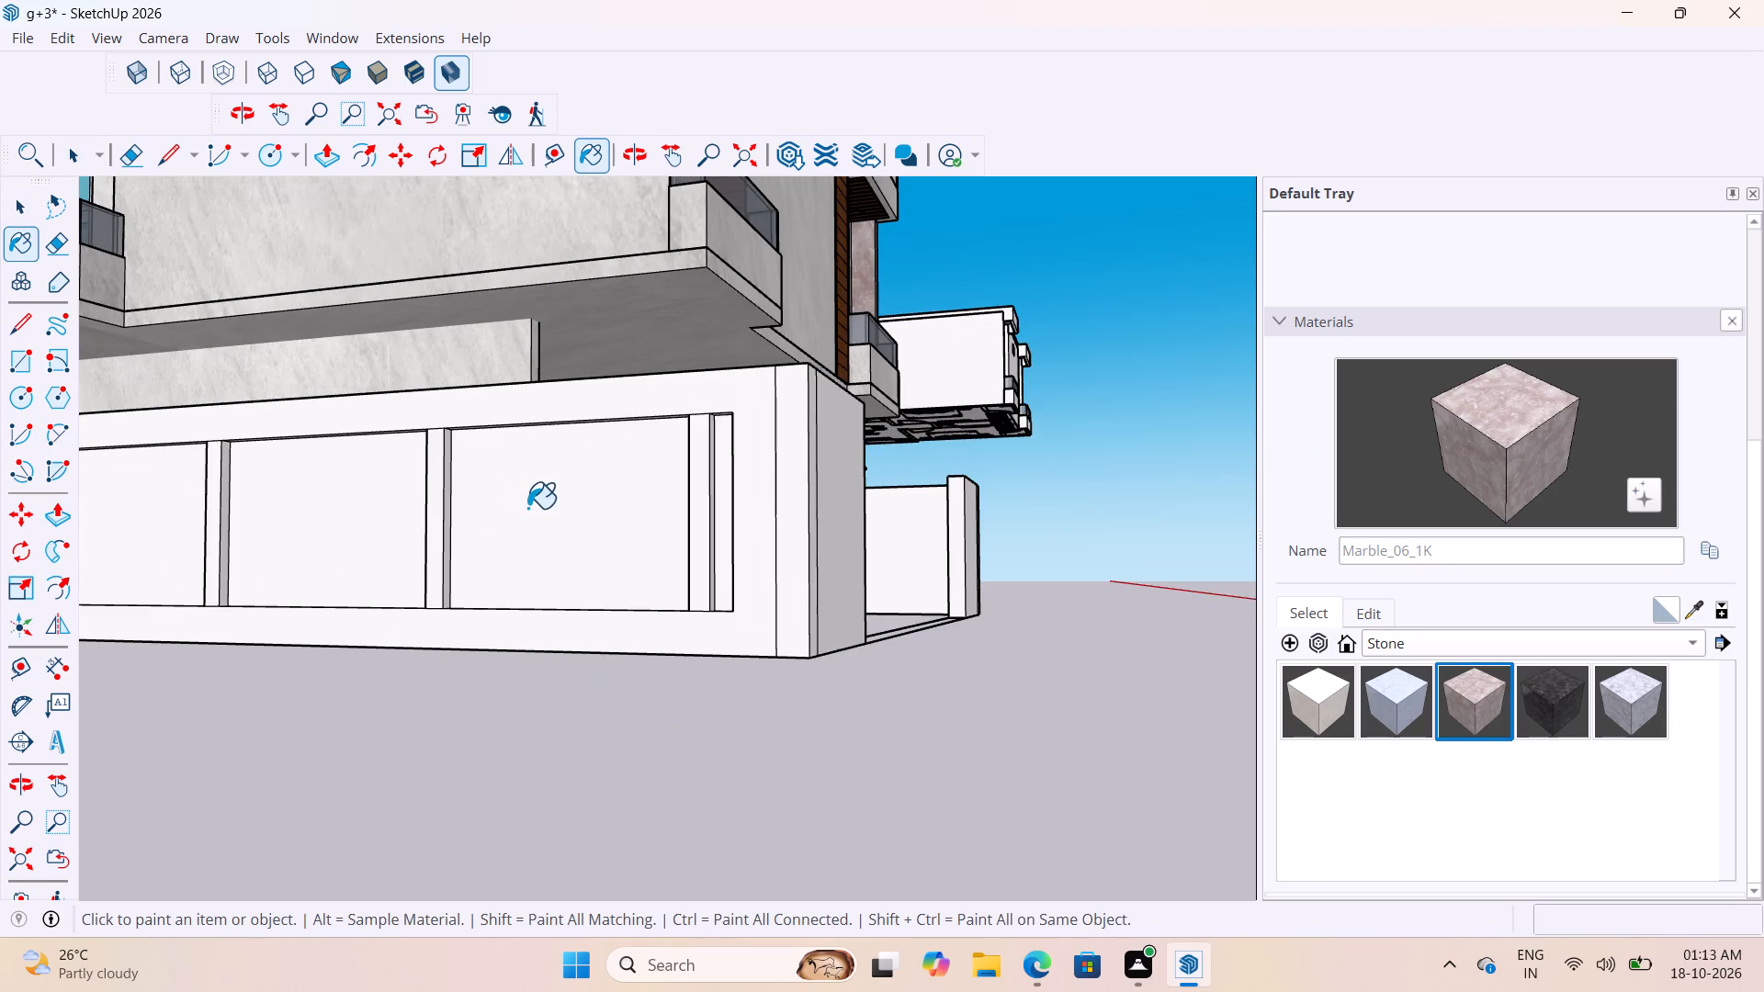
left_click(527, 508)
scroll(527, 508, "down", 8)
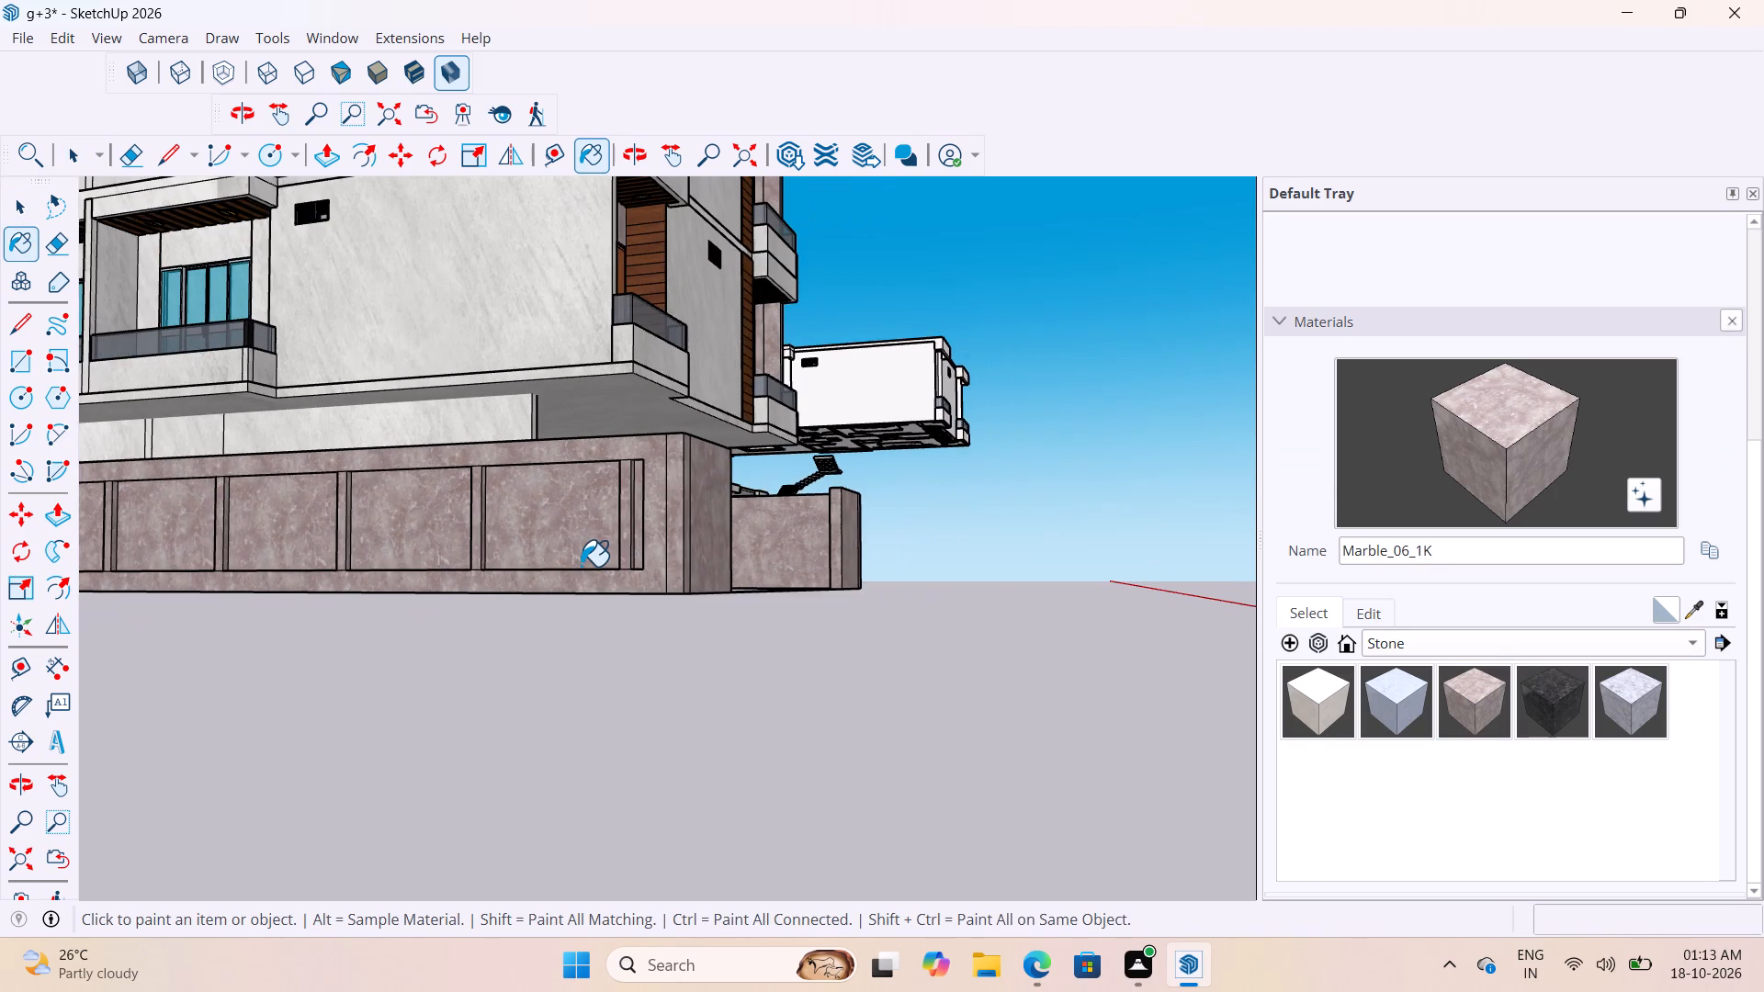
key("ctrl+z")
Open the ground-floor group containing the compound wall for editing.
key("space")
double_click(575, 544)
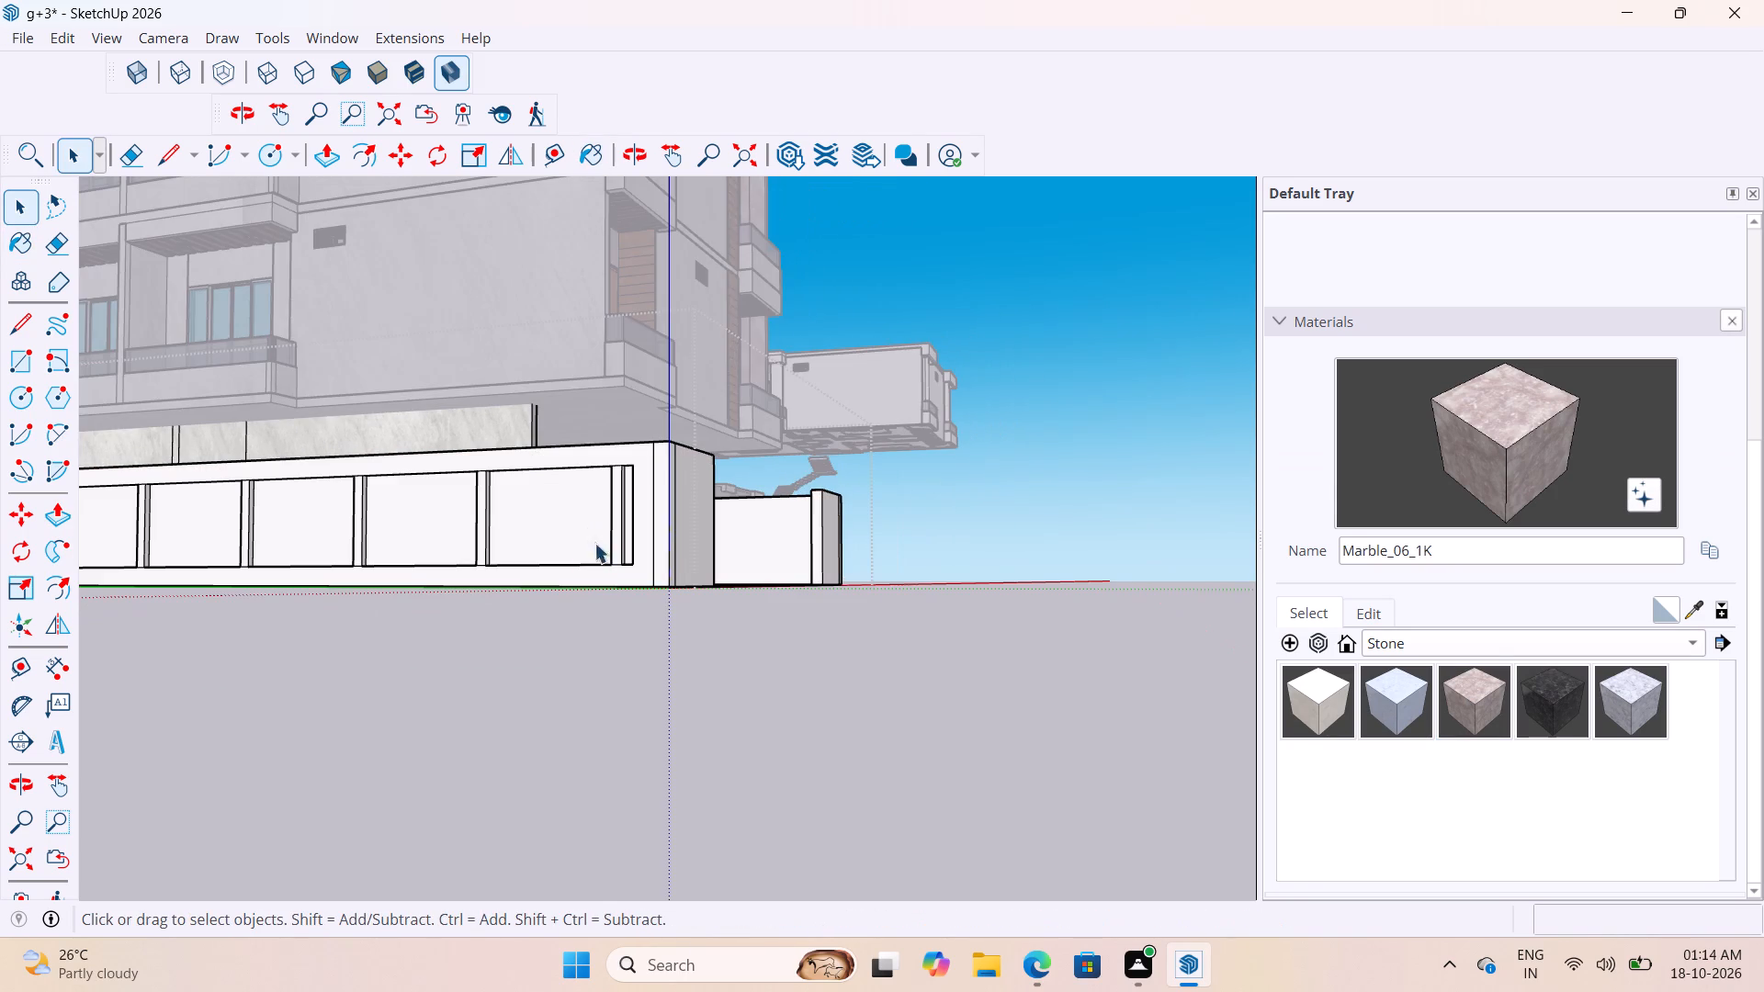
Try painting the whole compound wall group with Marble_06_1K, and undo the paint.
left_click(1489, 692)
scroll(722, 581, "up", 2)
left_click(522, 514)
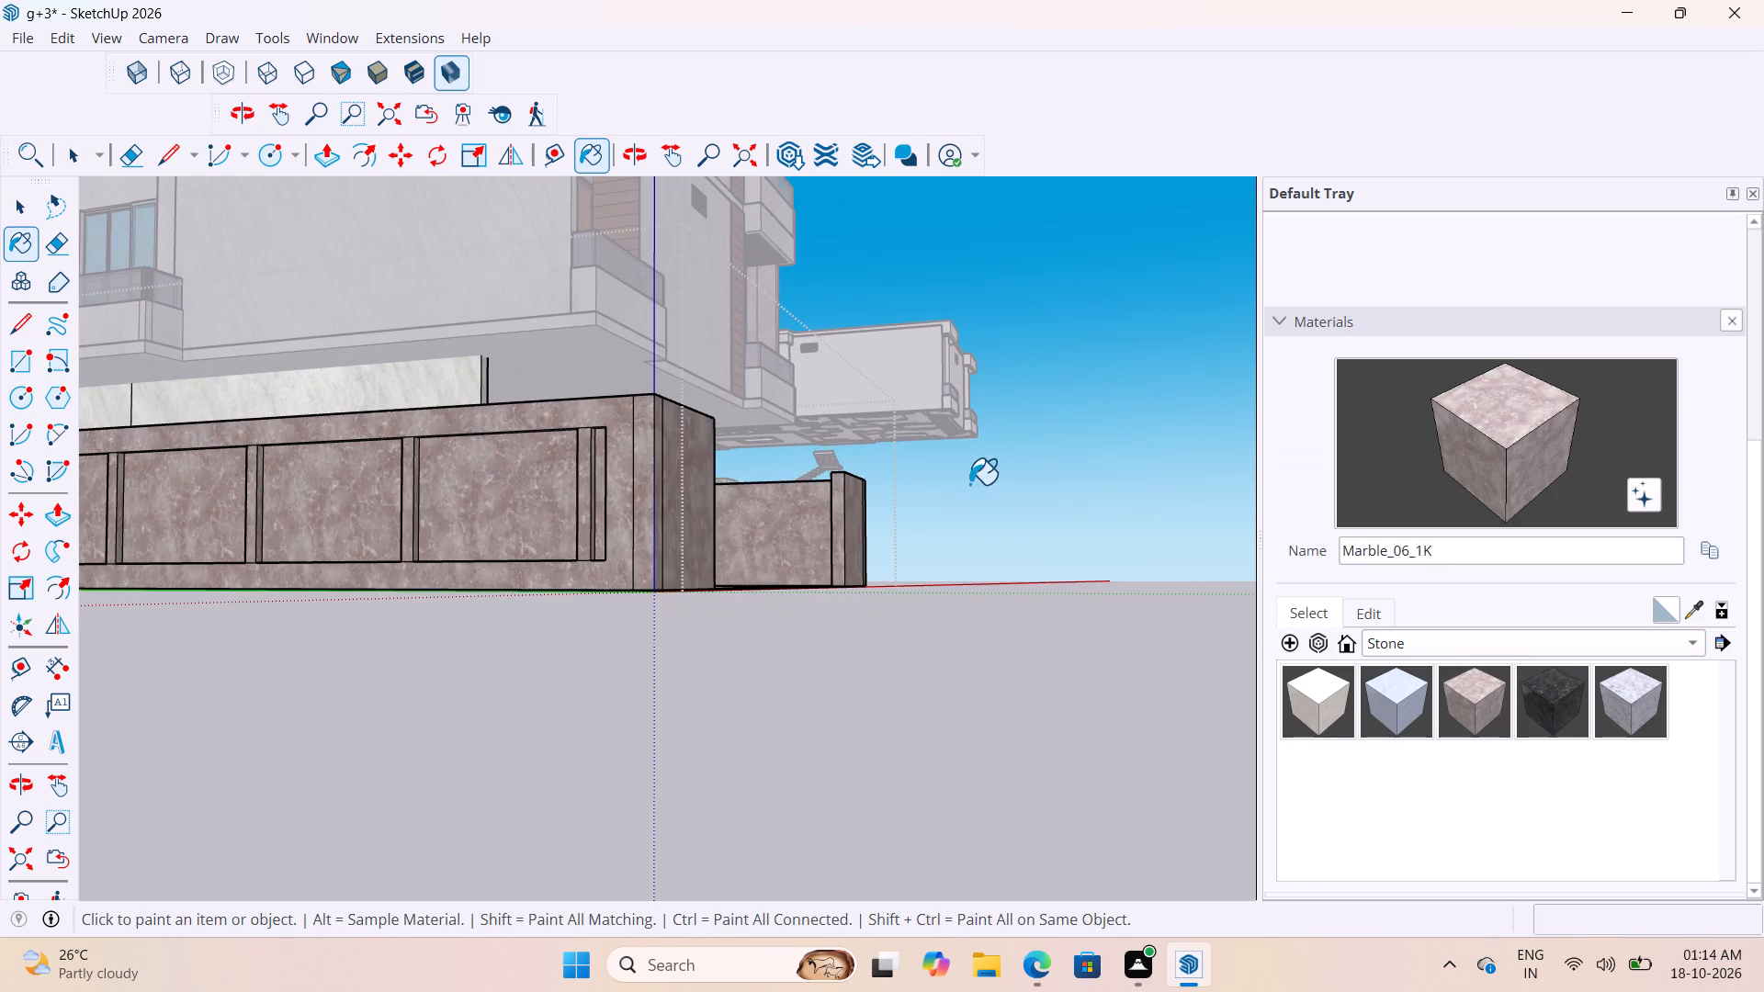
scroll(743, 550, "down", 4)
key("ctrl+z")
Open the compound wall group and paint the end bay nearest the front corner with Marble_06_1K.
key("space")
double_click(616, 521)
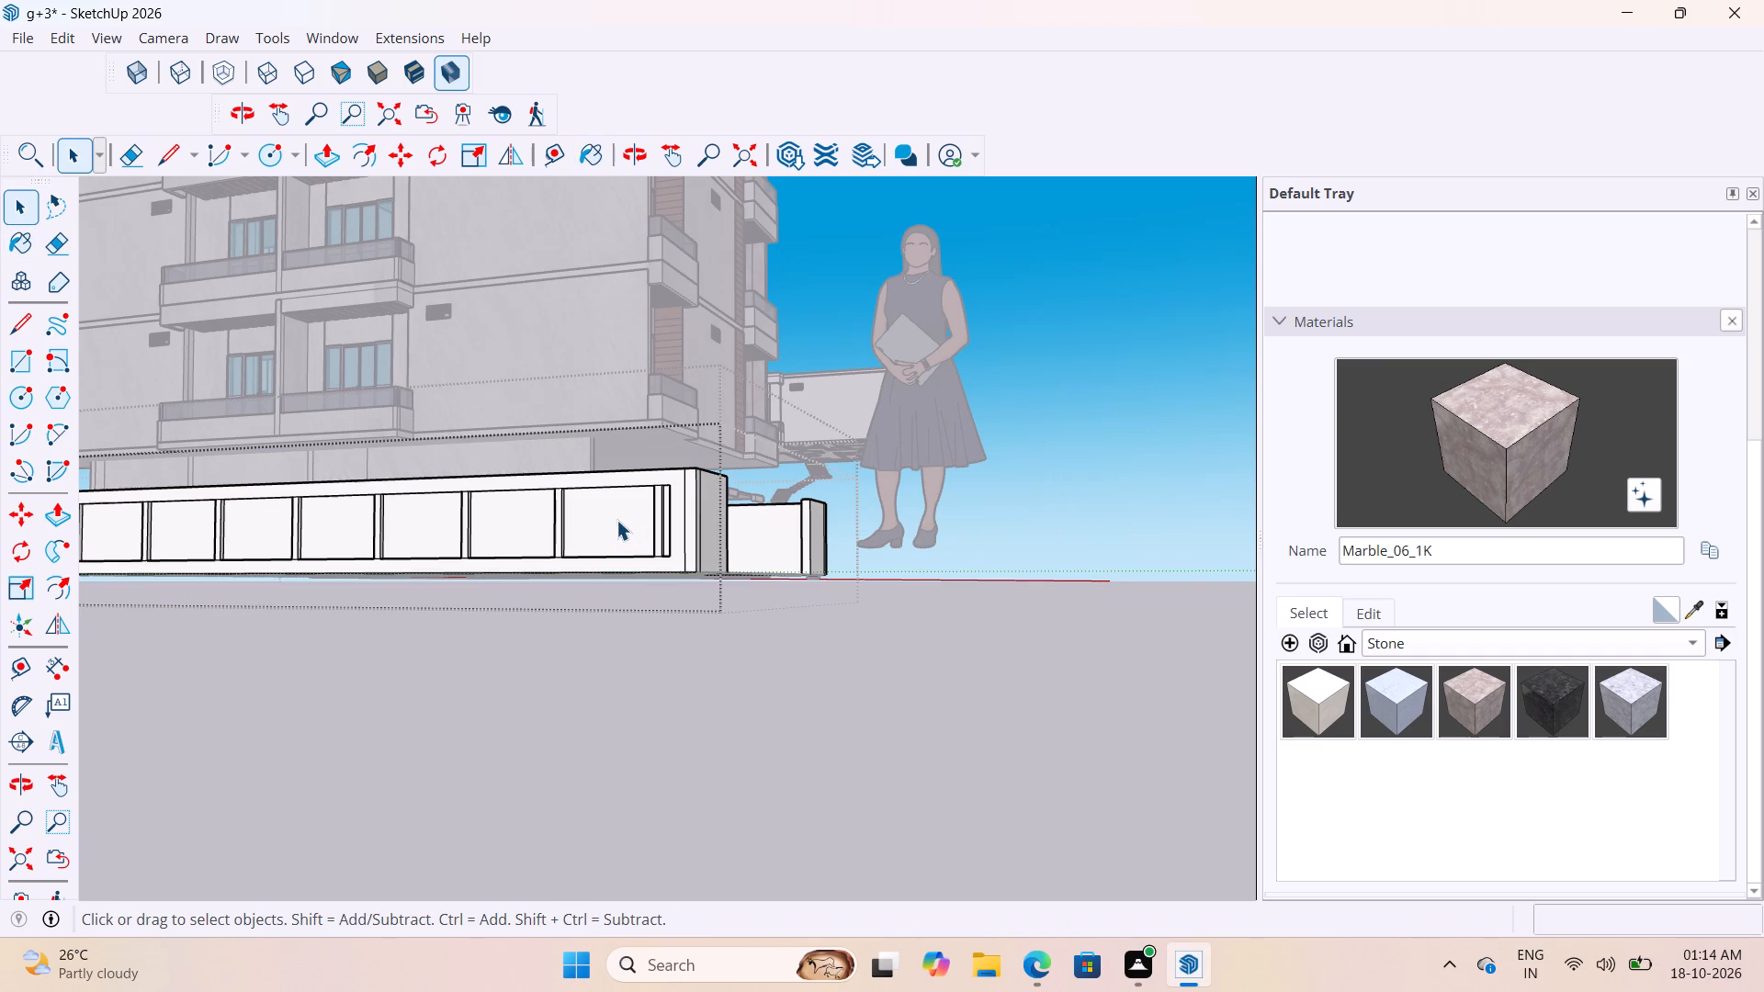
left_click(616, 520)
scroll(647, 543, "up", 4)
double_click(635, 528)
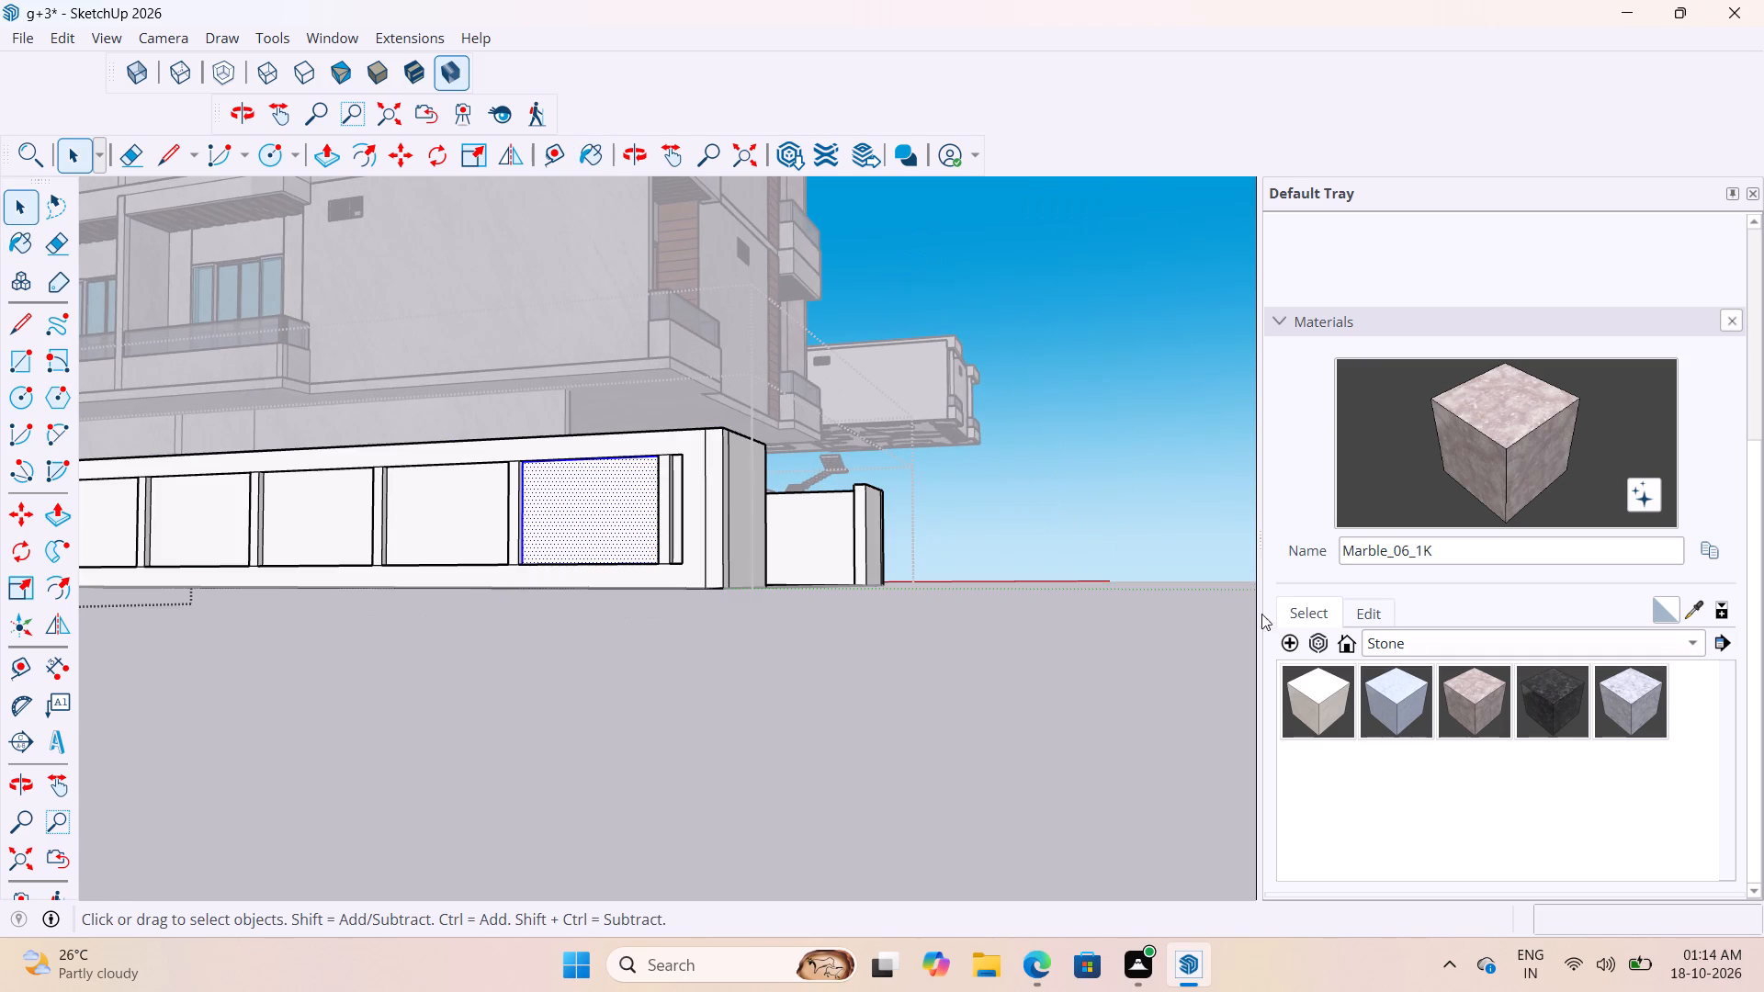
left_click(1472, 690)
scroll(513, 574, "up", 10)
middle_click_drag(639, 479, 799, 472)
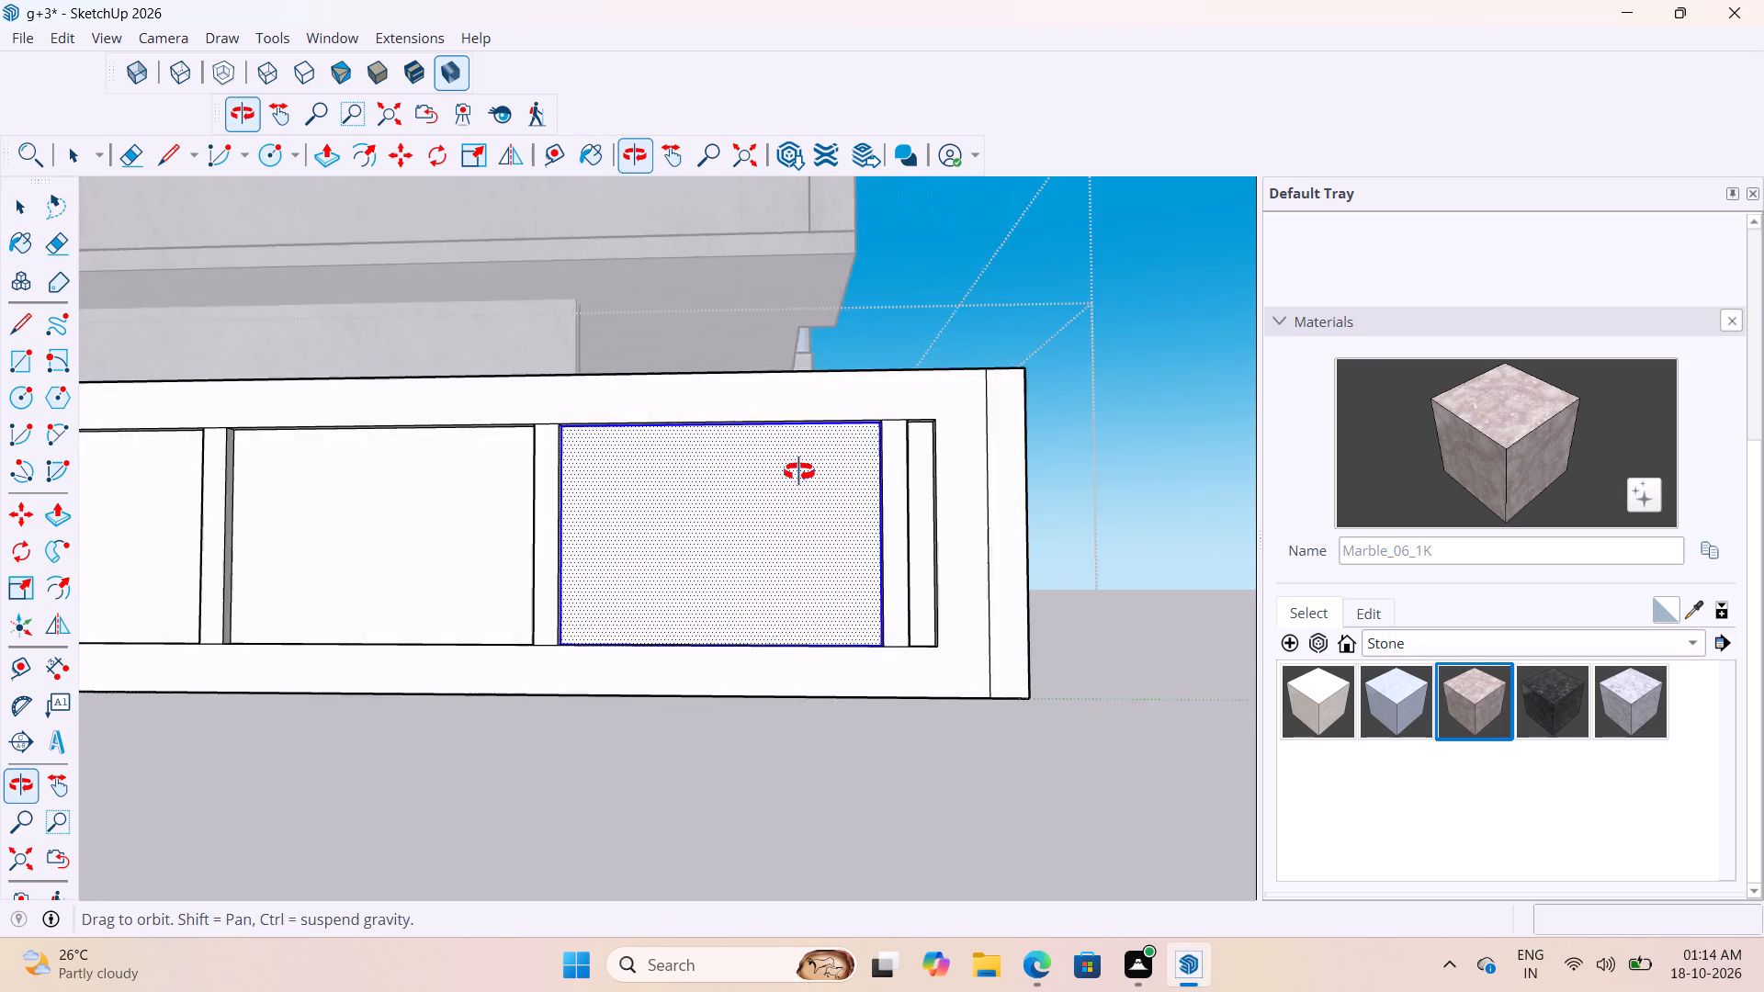
middle_click_drag(799, 472, 807, 488)
left_click(864, 552)
scroll(1001, 551, "up", 9)
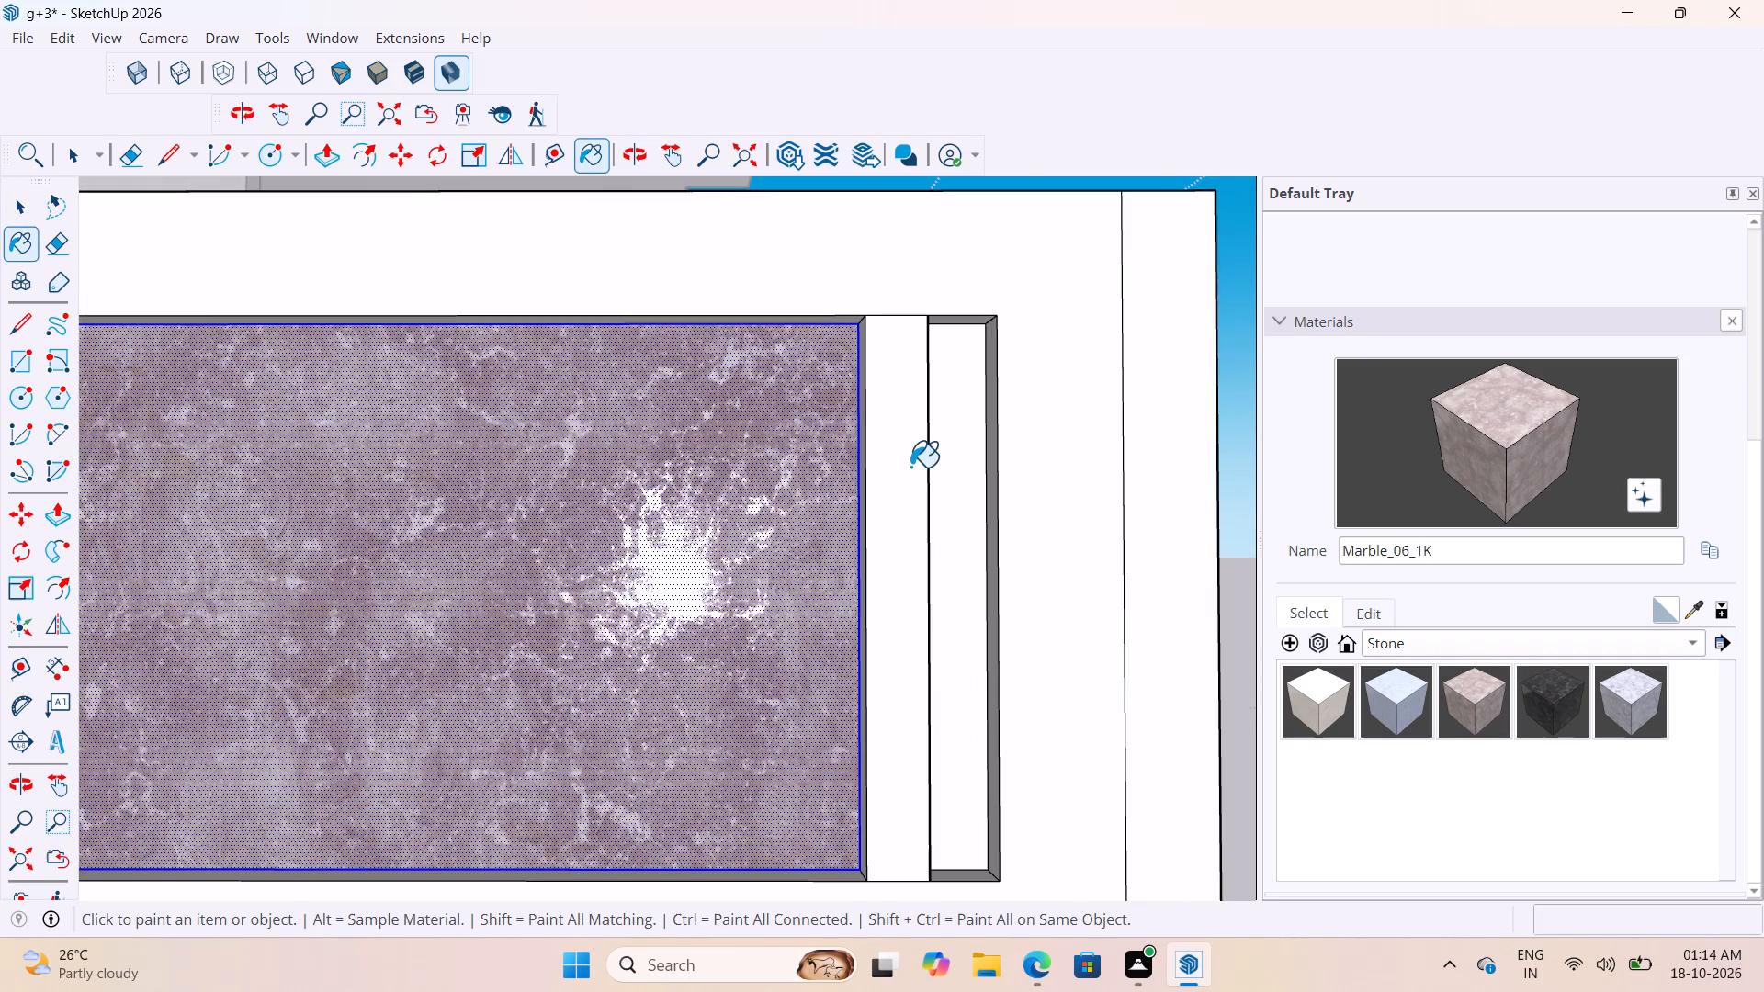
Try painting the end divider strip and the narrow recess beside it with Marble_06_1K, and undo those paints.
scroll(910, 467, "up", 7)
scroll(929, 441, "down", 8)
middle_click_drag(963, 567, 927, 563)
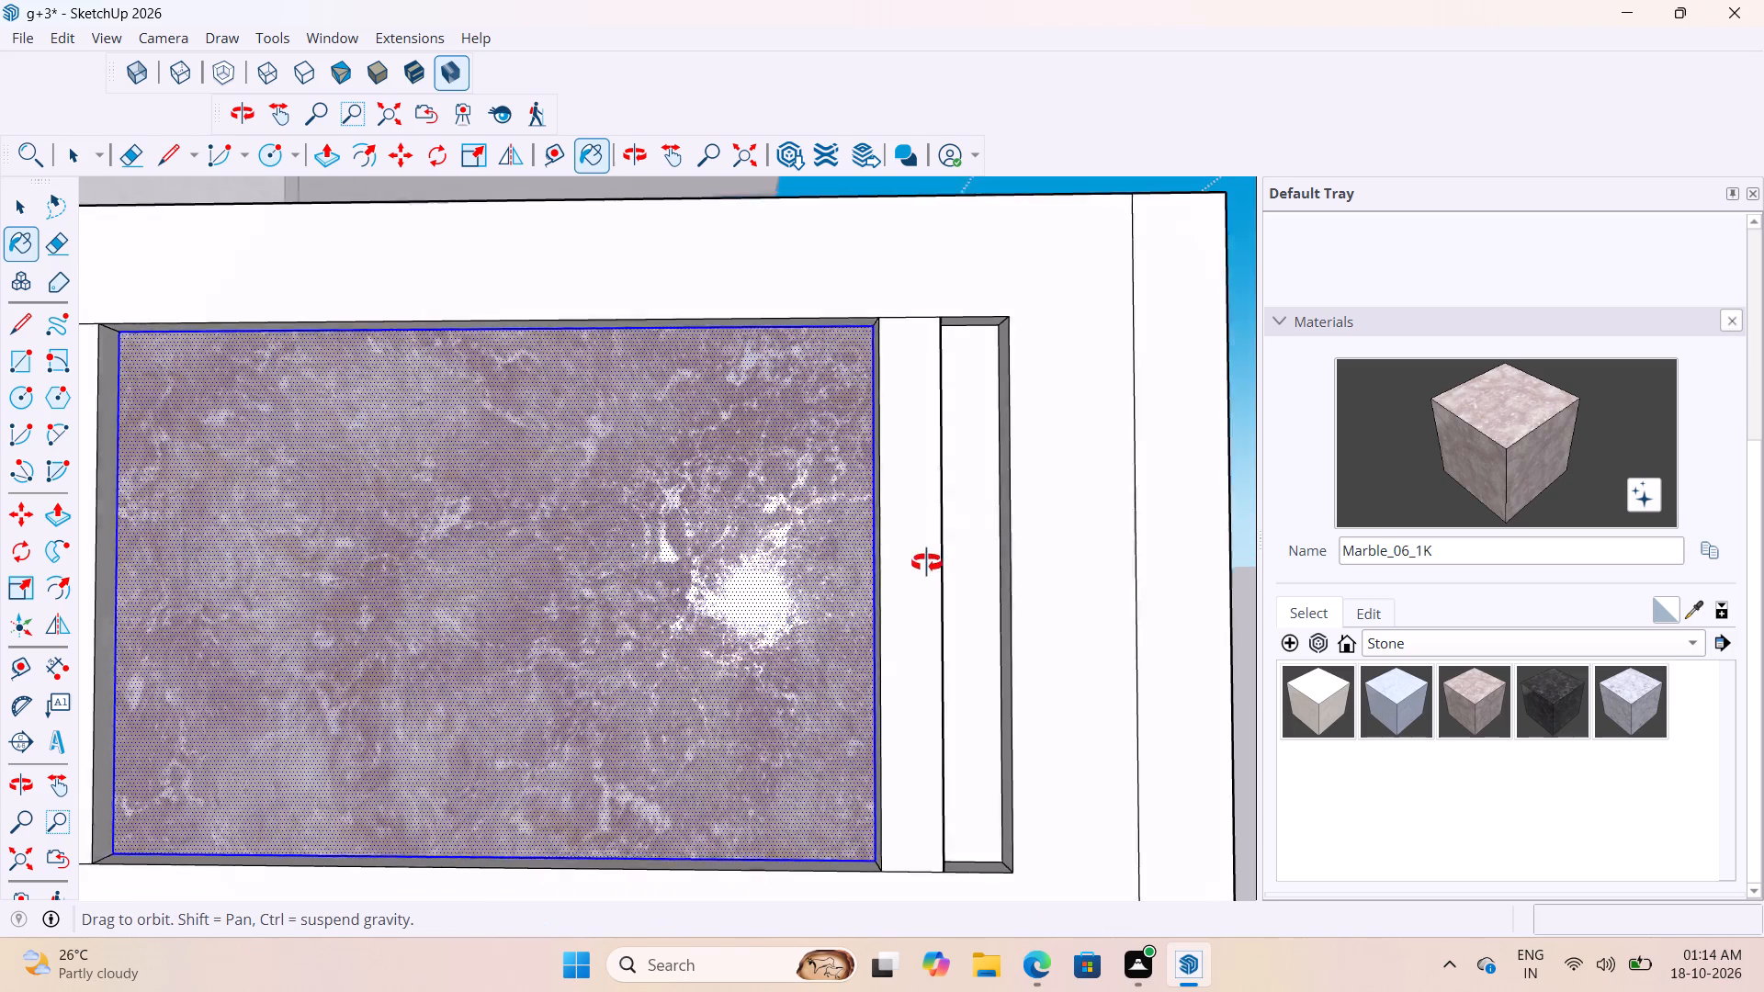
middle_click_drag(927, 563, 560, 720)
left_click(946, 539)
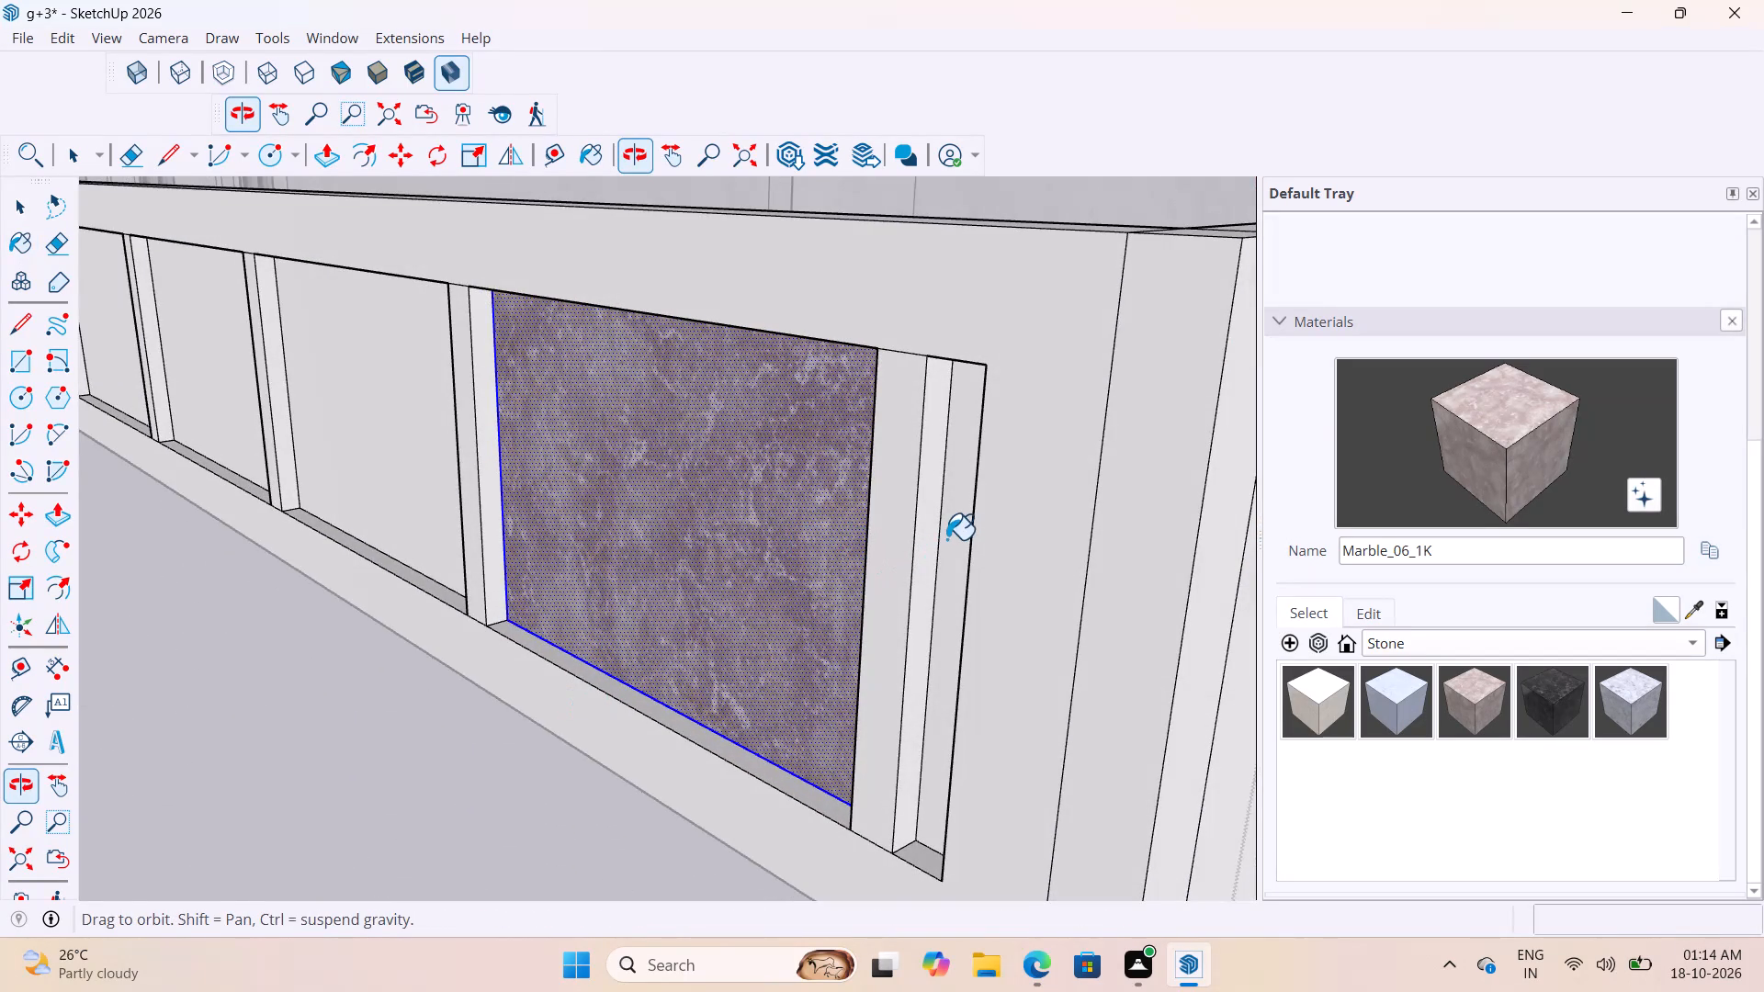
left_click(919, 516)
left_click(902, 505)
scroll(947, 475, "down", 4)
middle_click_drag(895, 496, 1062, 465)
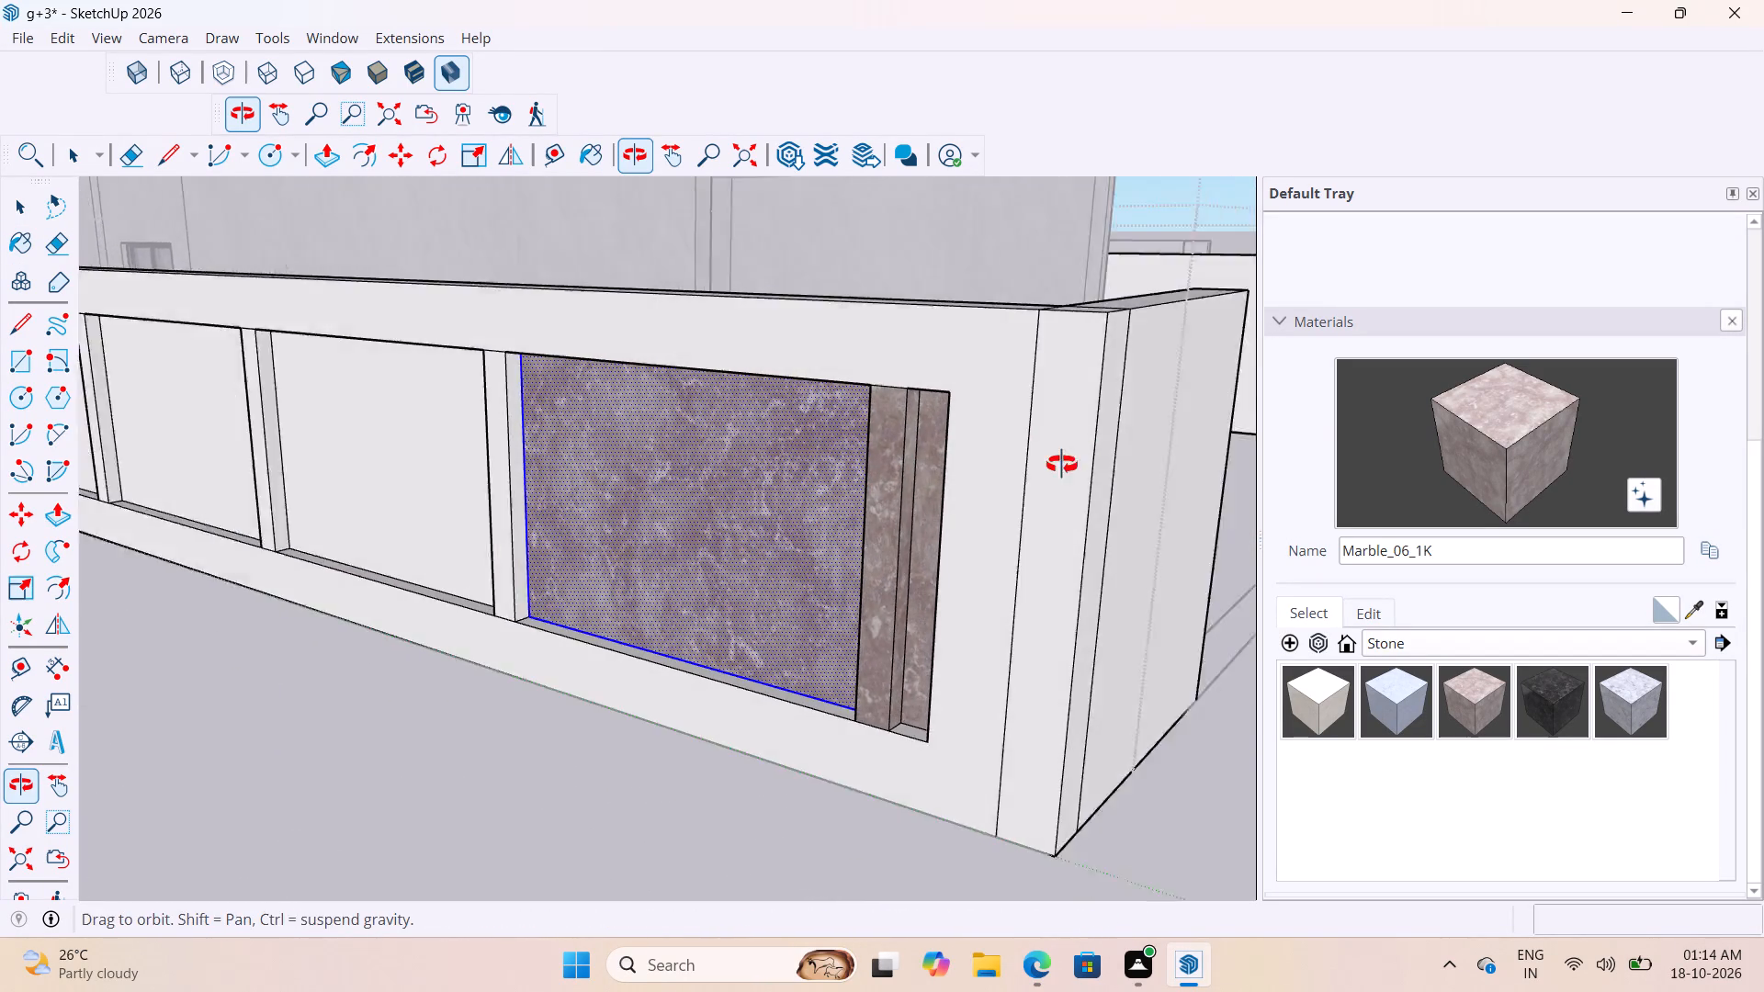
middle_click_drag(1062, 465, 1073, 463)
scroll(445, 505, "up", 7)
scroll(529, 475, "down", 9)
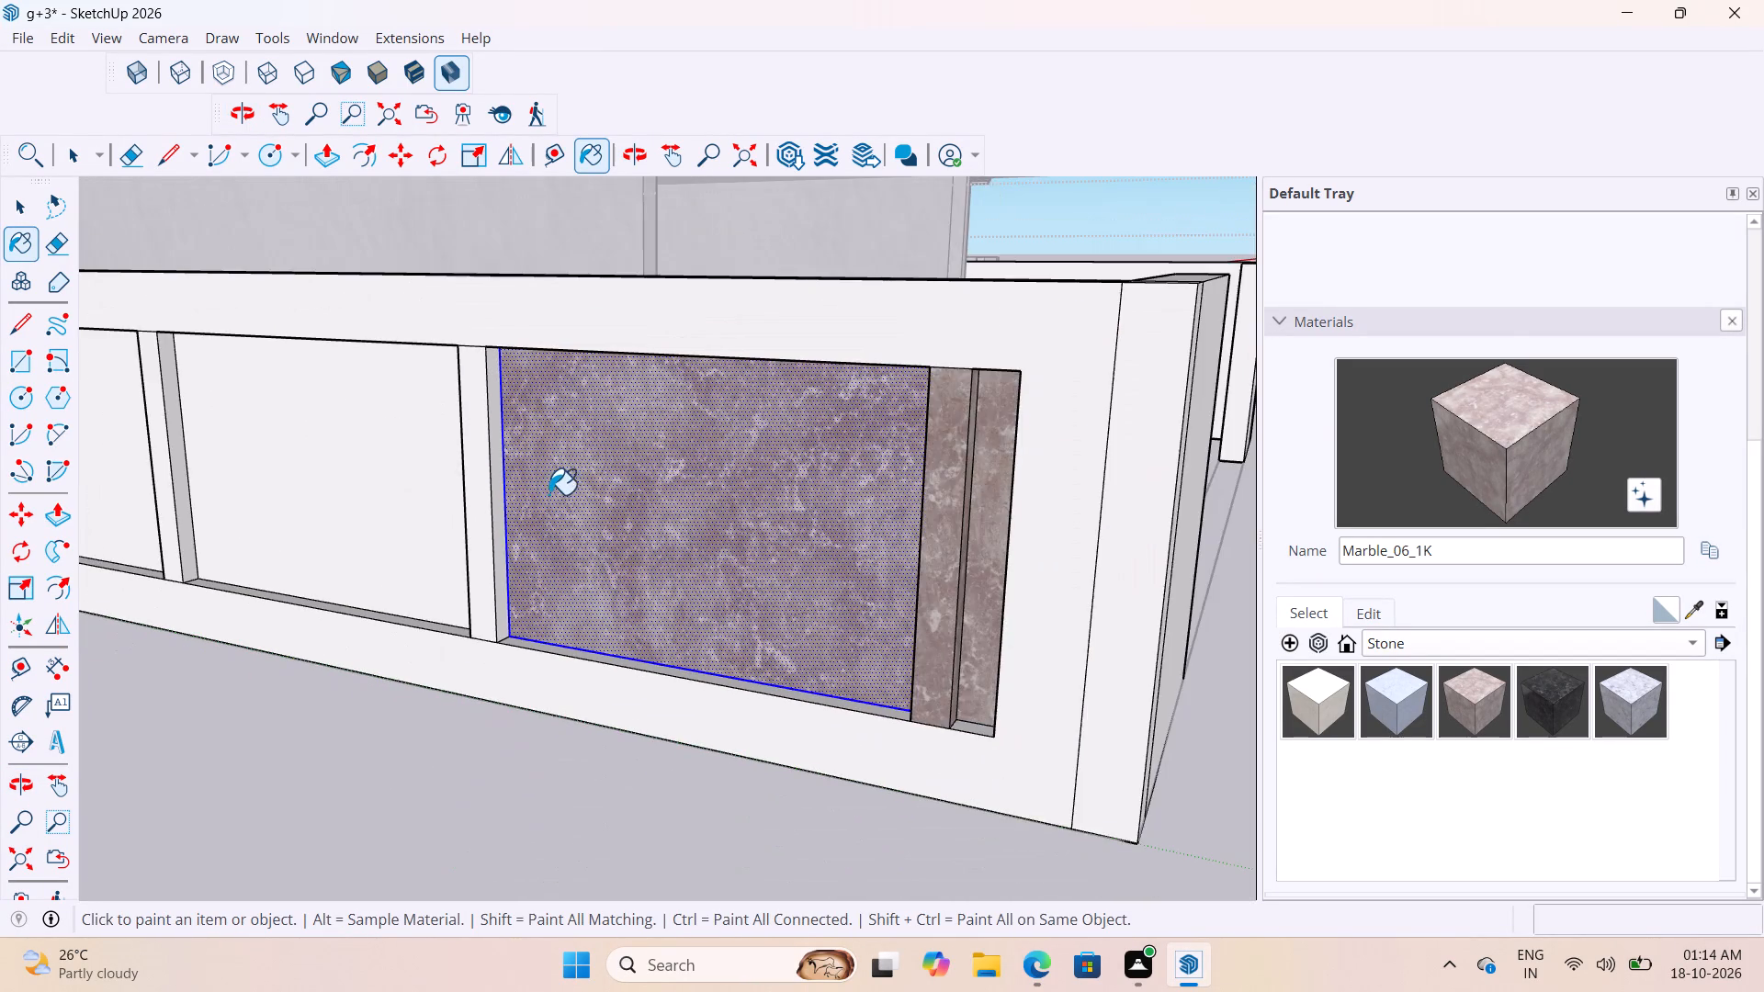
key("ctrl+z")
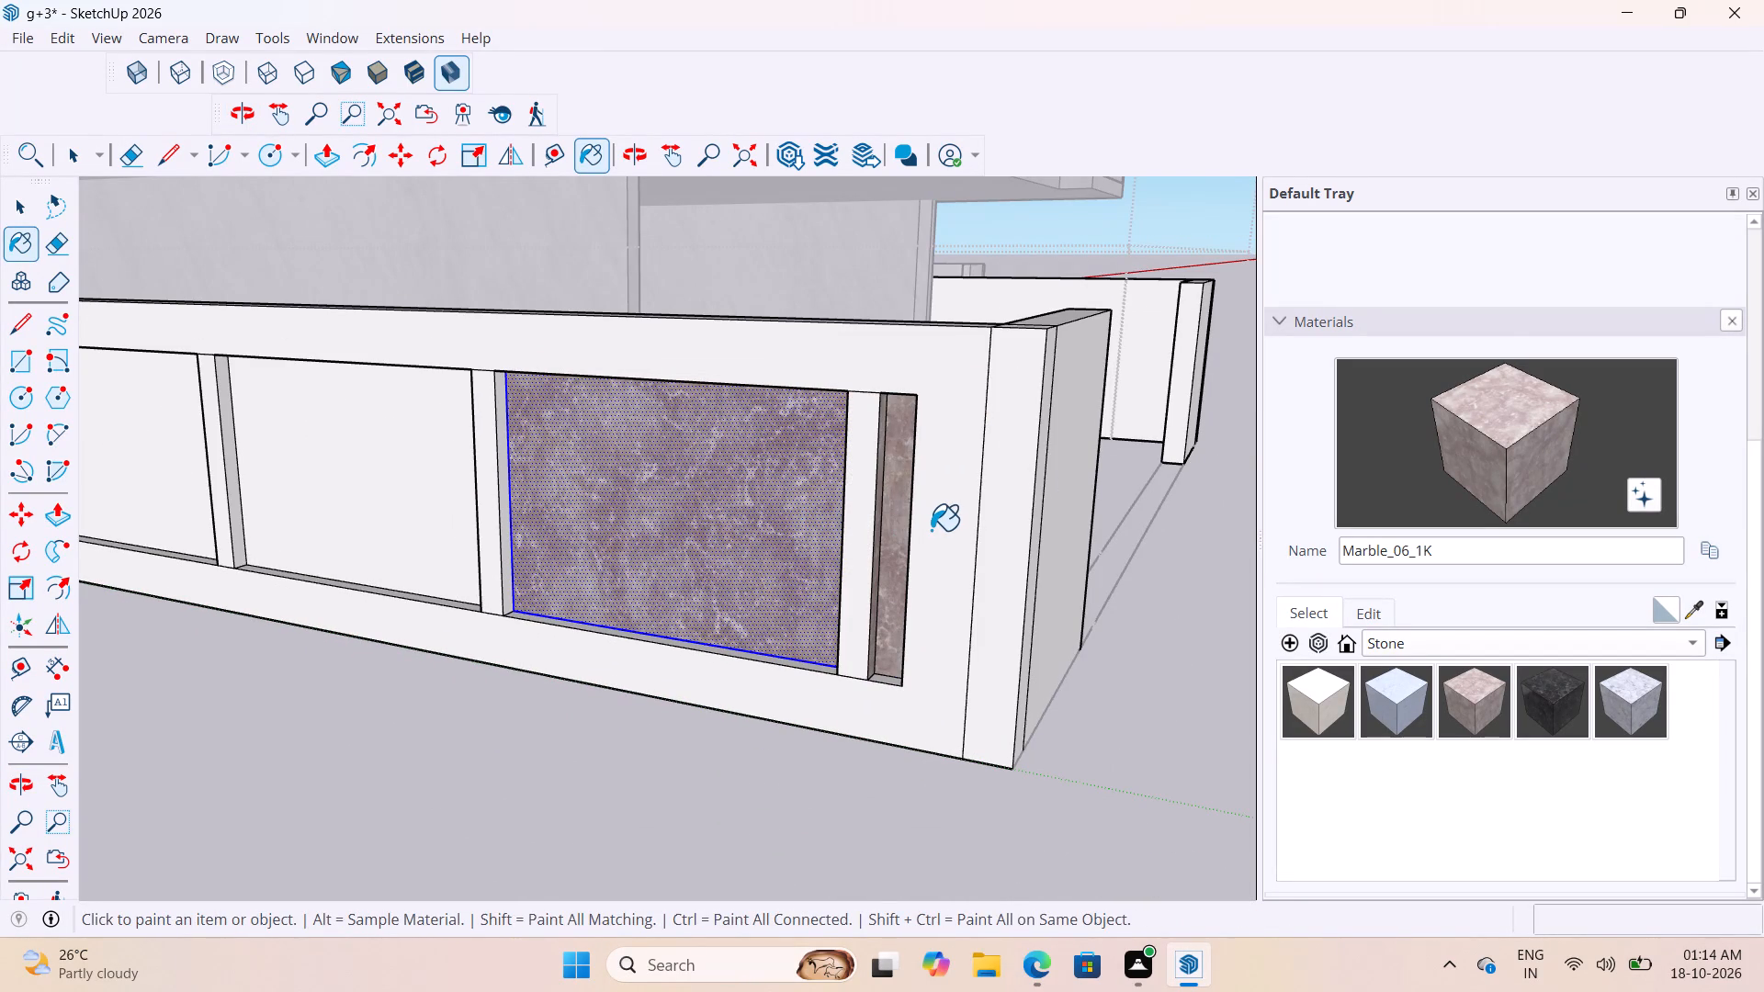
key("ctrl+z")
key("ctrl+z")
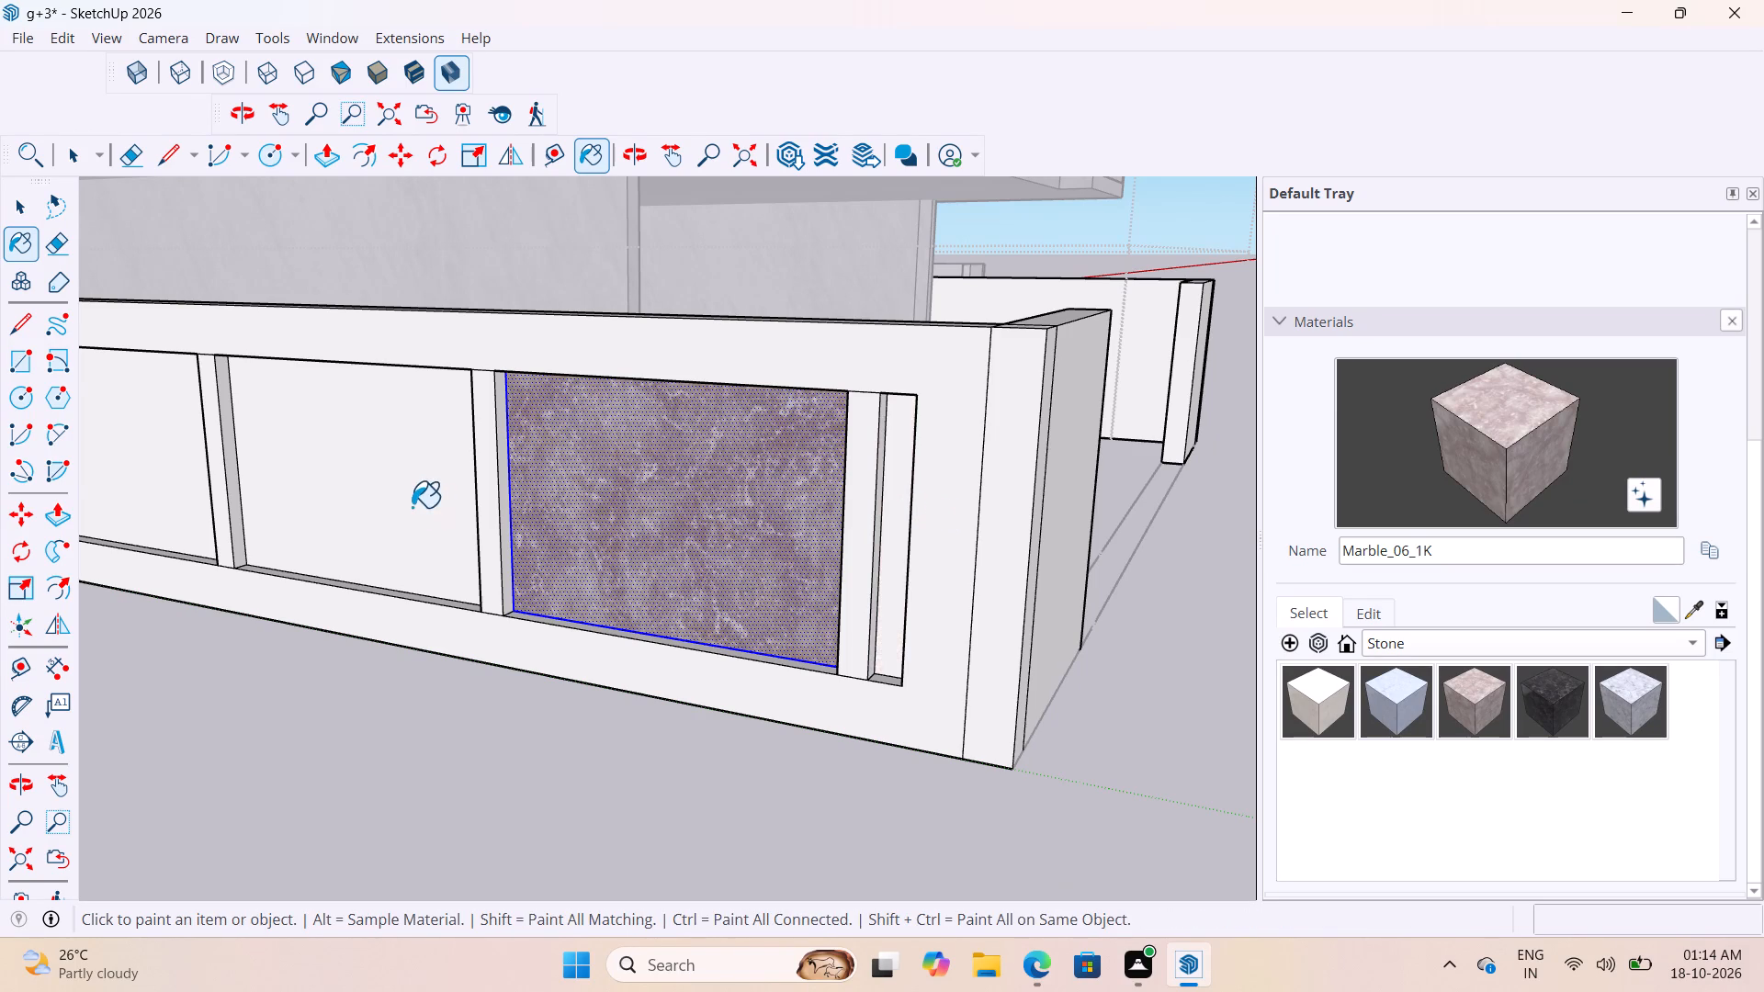
Paint the remaining seven recessed bays of the compound wall with Marble_06_1K, and leave the wall group.
scroll(411, 492, "down", 4)
left_click(410, 488)
scroll(952, 513, "down", 9)
scroll(707, 570, "up", 3)
left_click(688, 516)
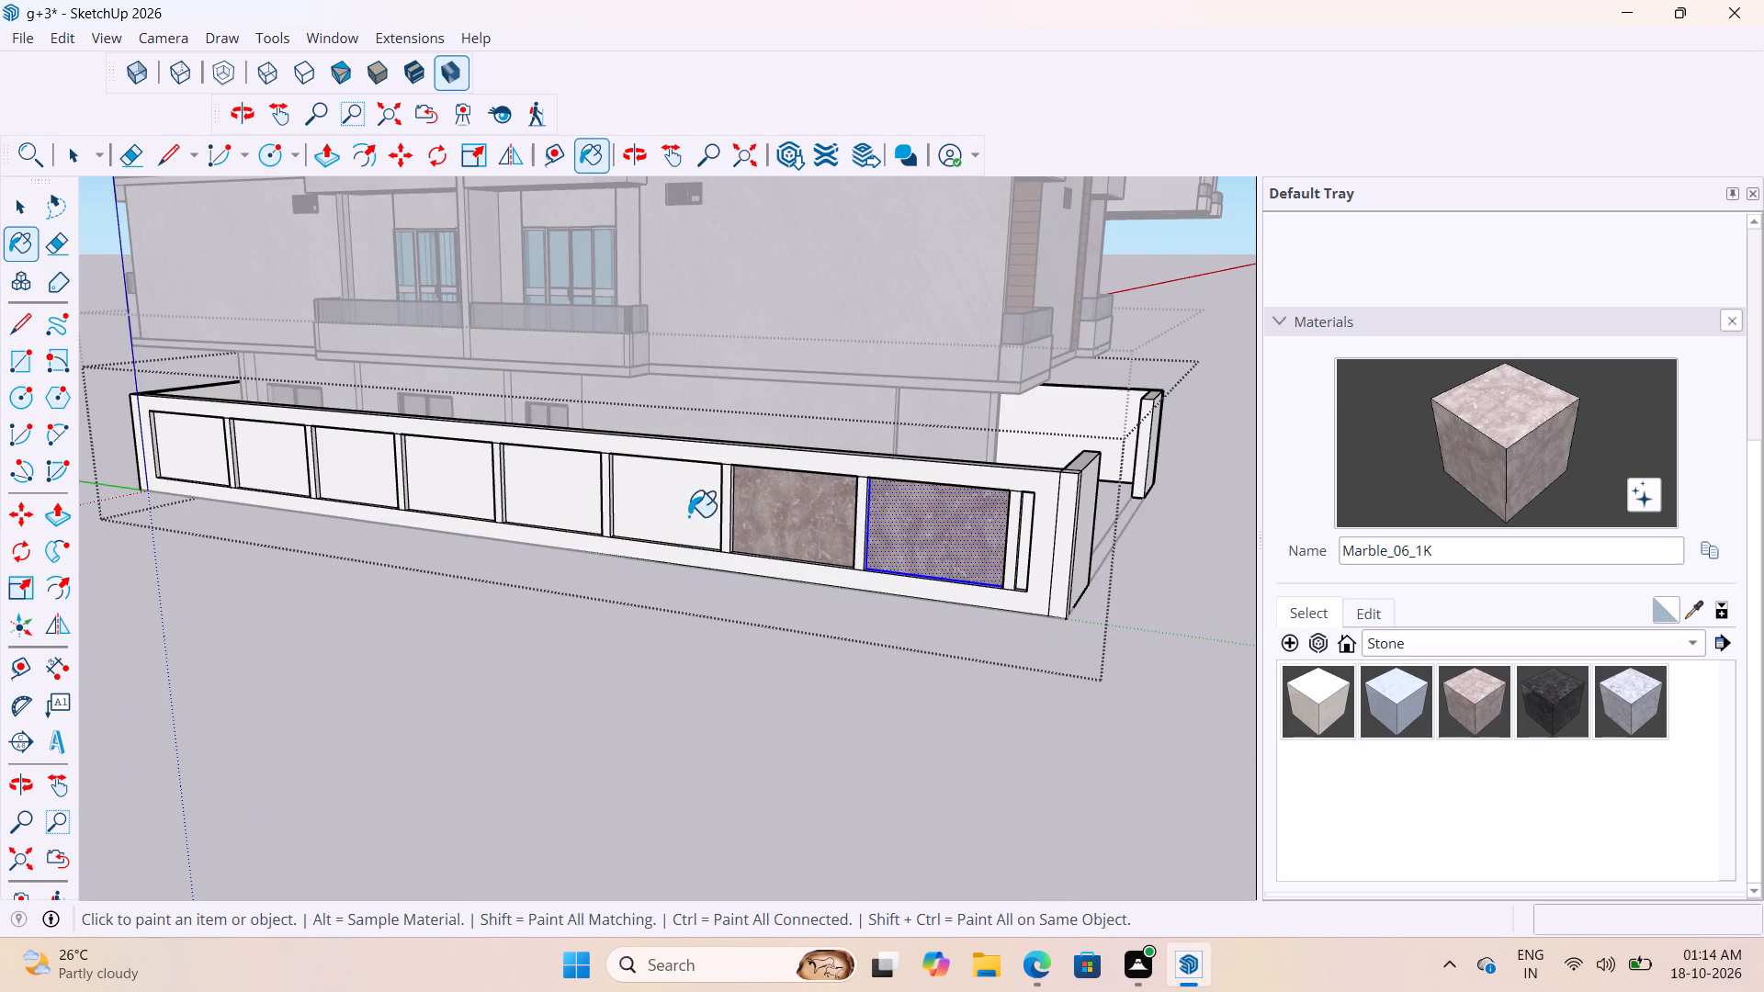
left_click(514, 502)
left_click(447, 484)
left_click(356, 477)
left_click(271, 464)
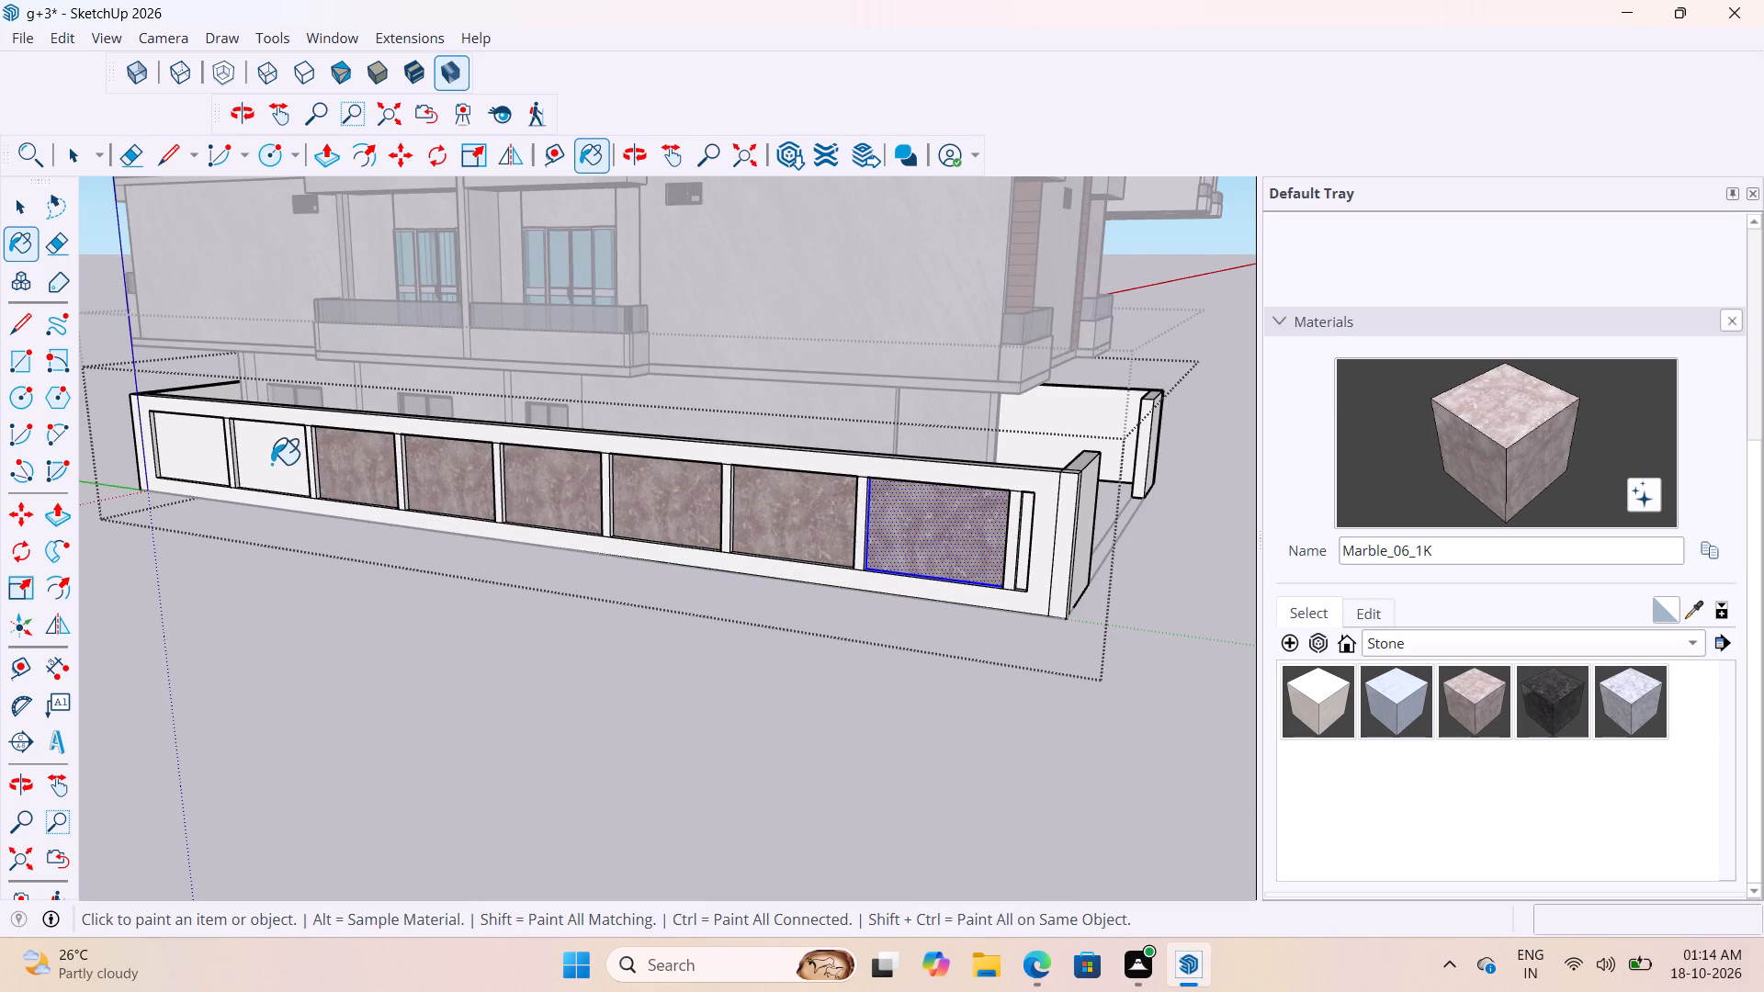
left_click(186, 457)
key("space")
left_click(807, 684)
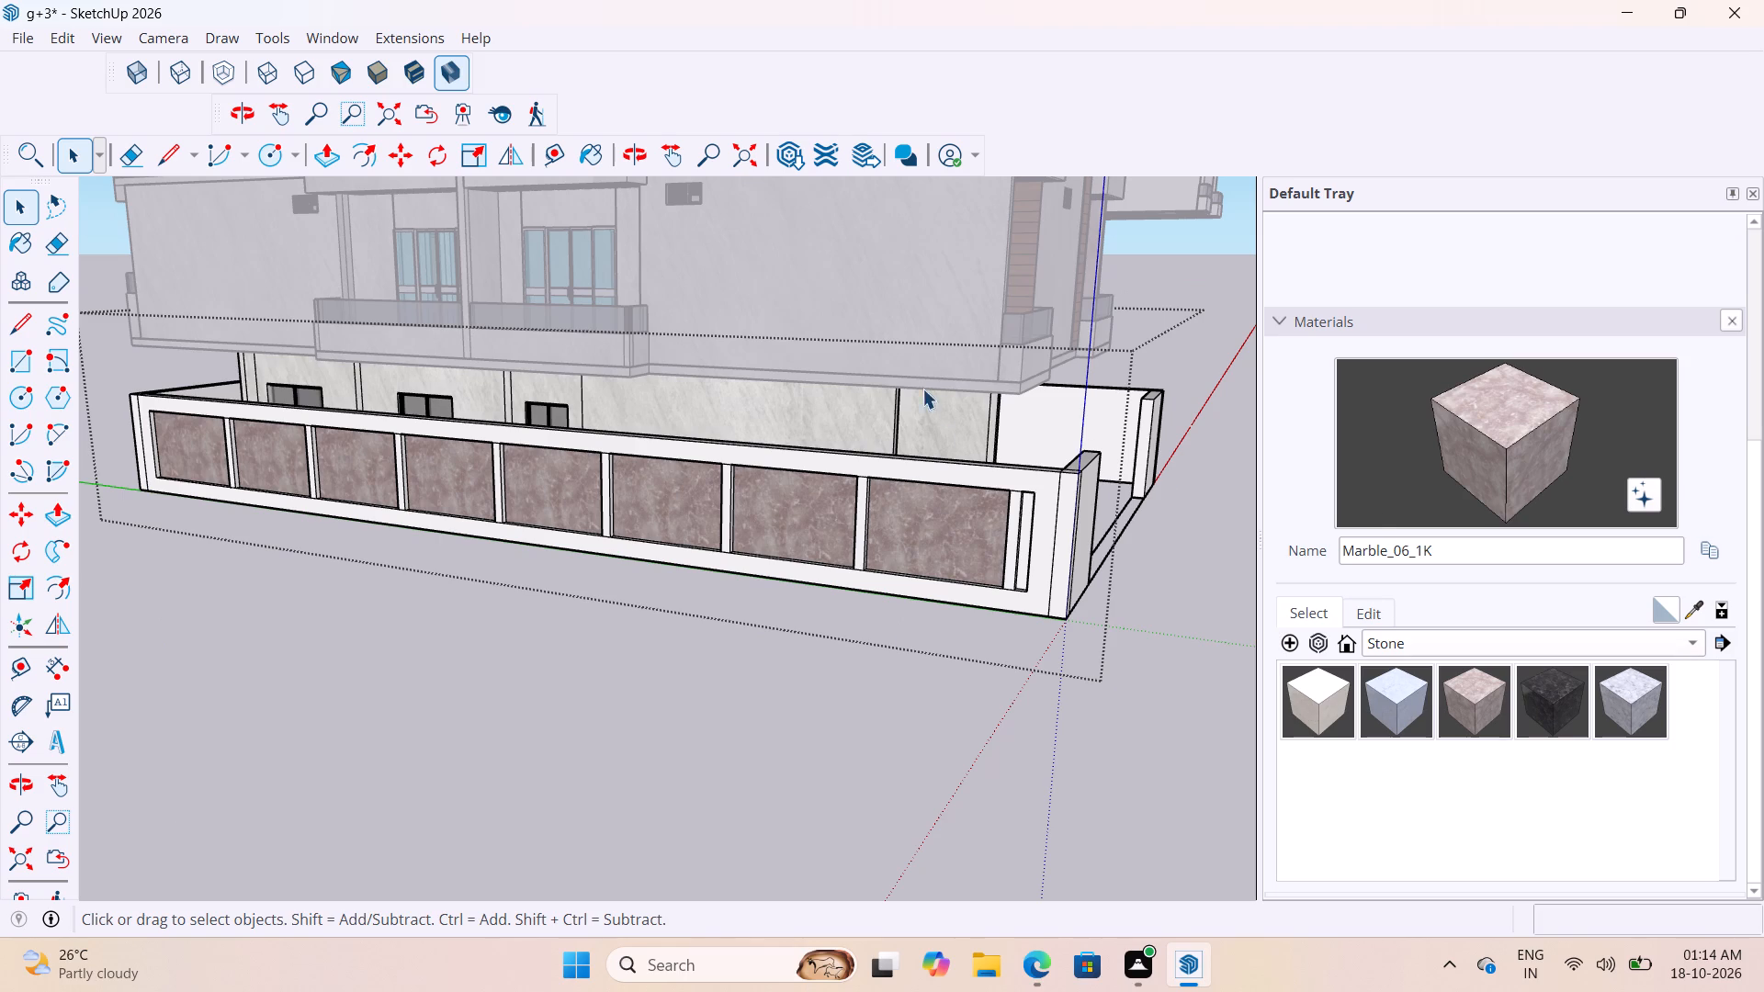
Sample Material3 from the building's ground-floor wall.
left_click(1695, 610)
scroll(820, 457, "up", 1)
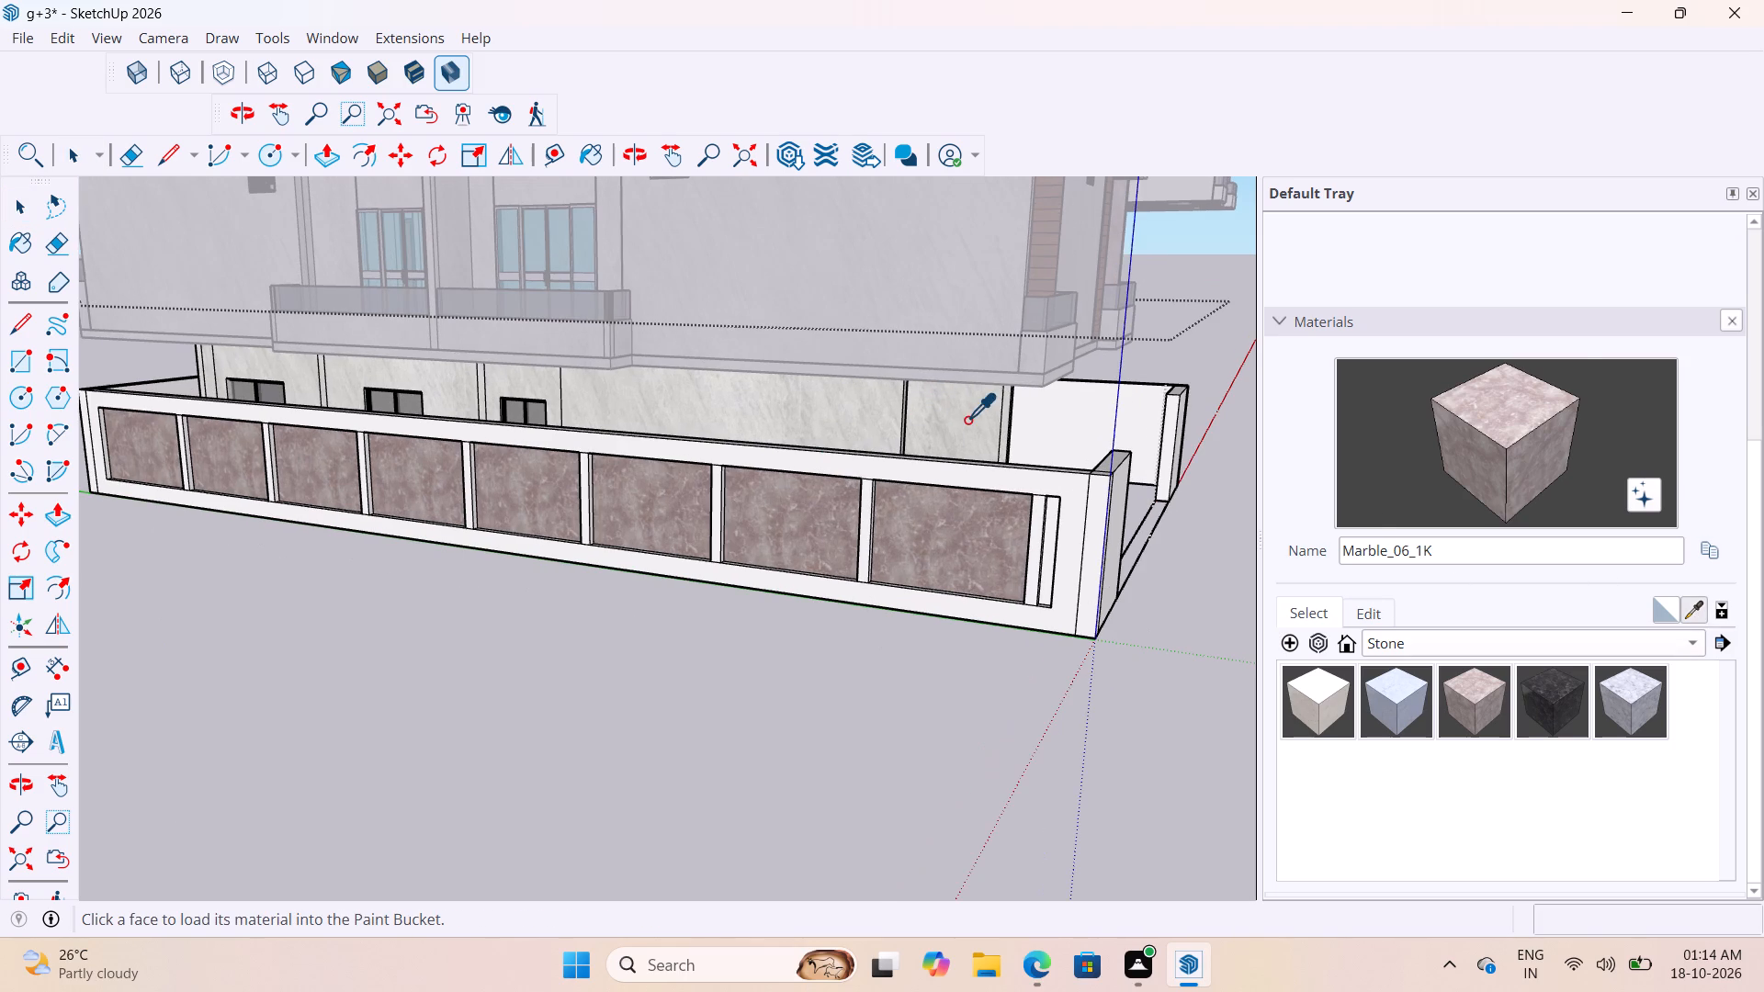
left_click(967, 419)
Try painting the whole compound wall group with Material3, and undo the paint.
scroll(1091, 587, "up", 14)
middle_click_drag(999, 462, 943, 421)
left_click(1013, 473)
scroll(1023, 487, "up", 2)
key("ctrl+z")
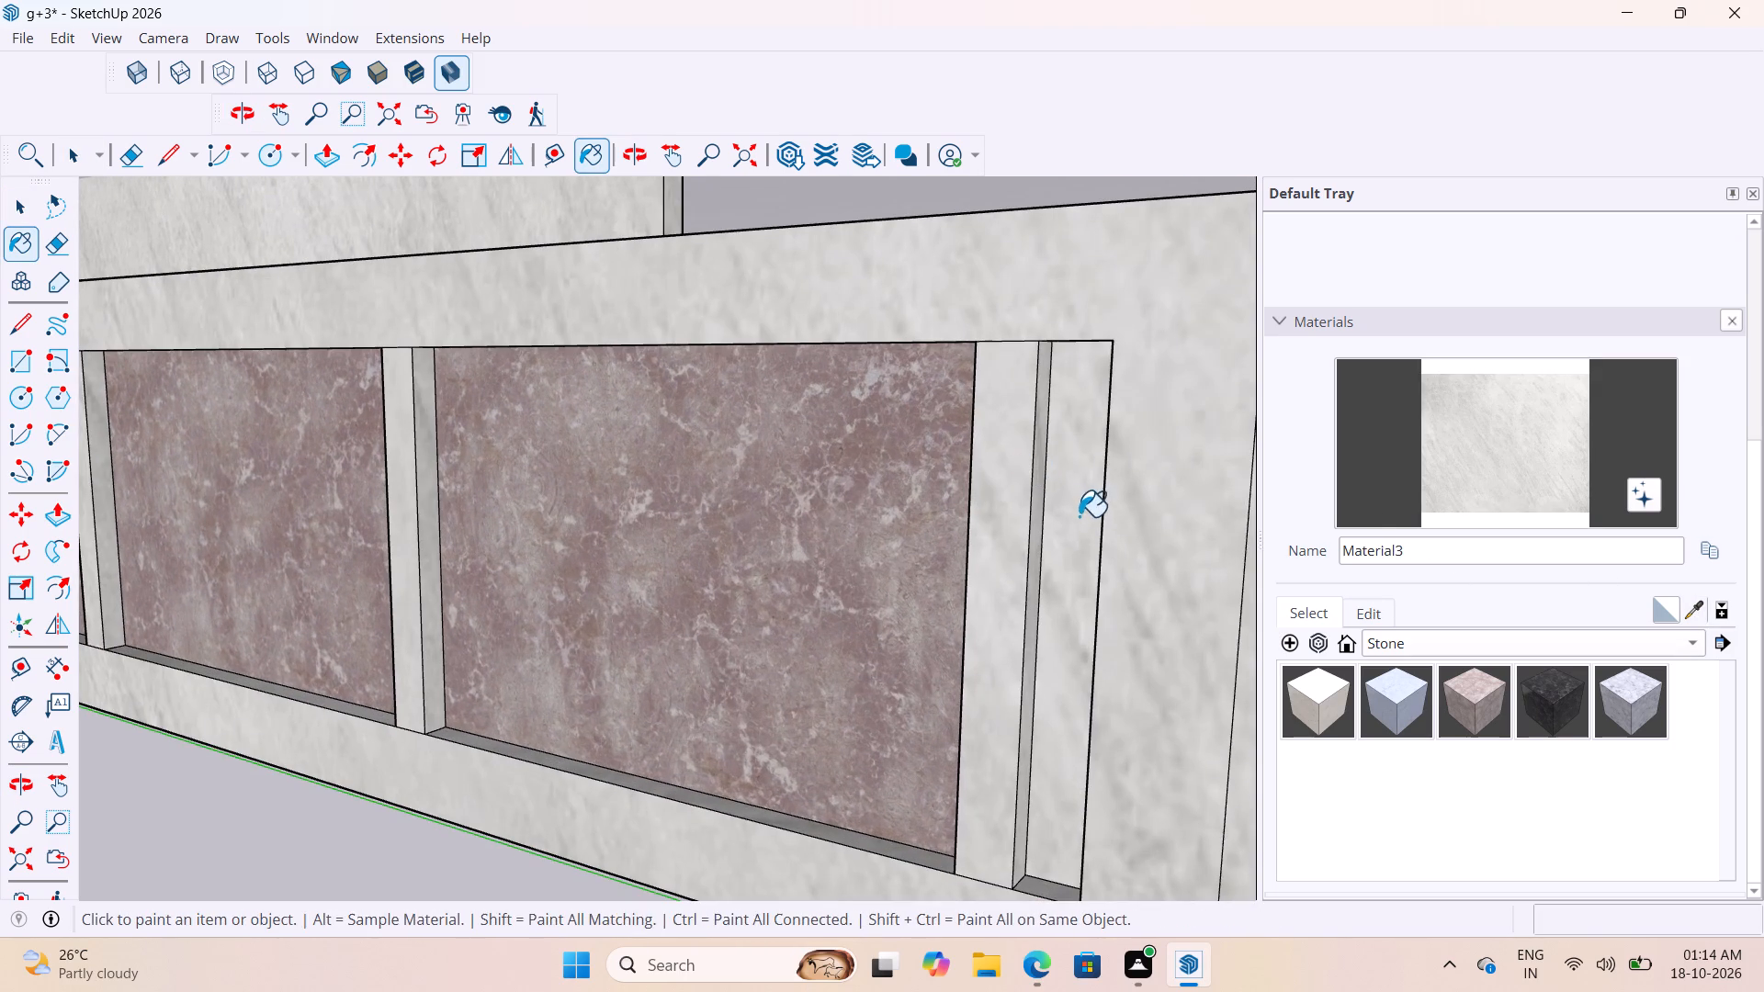
Reopen the compound wall group and paint the three divider strips nearest the front corner and the surrounding frame with Material3.
key("space")
left_click(1006, 470)
double_click(1006, 469)
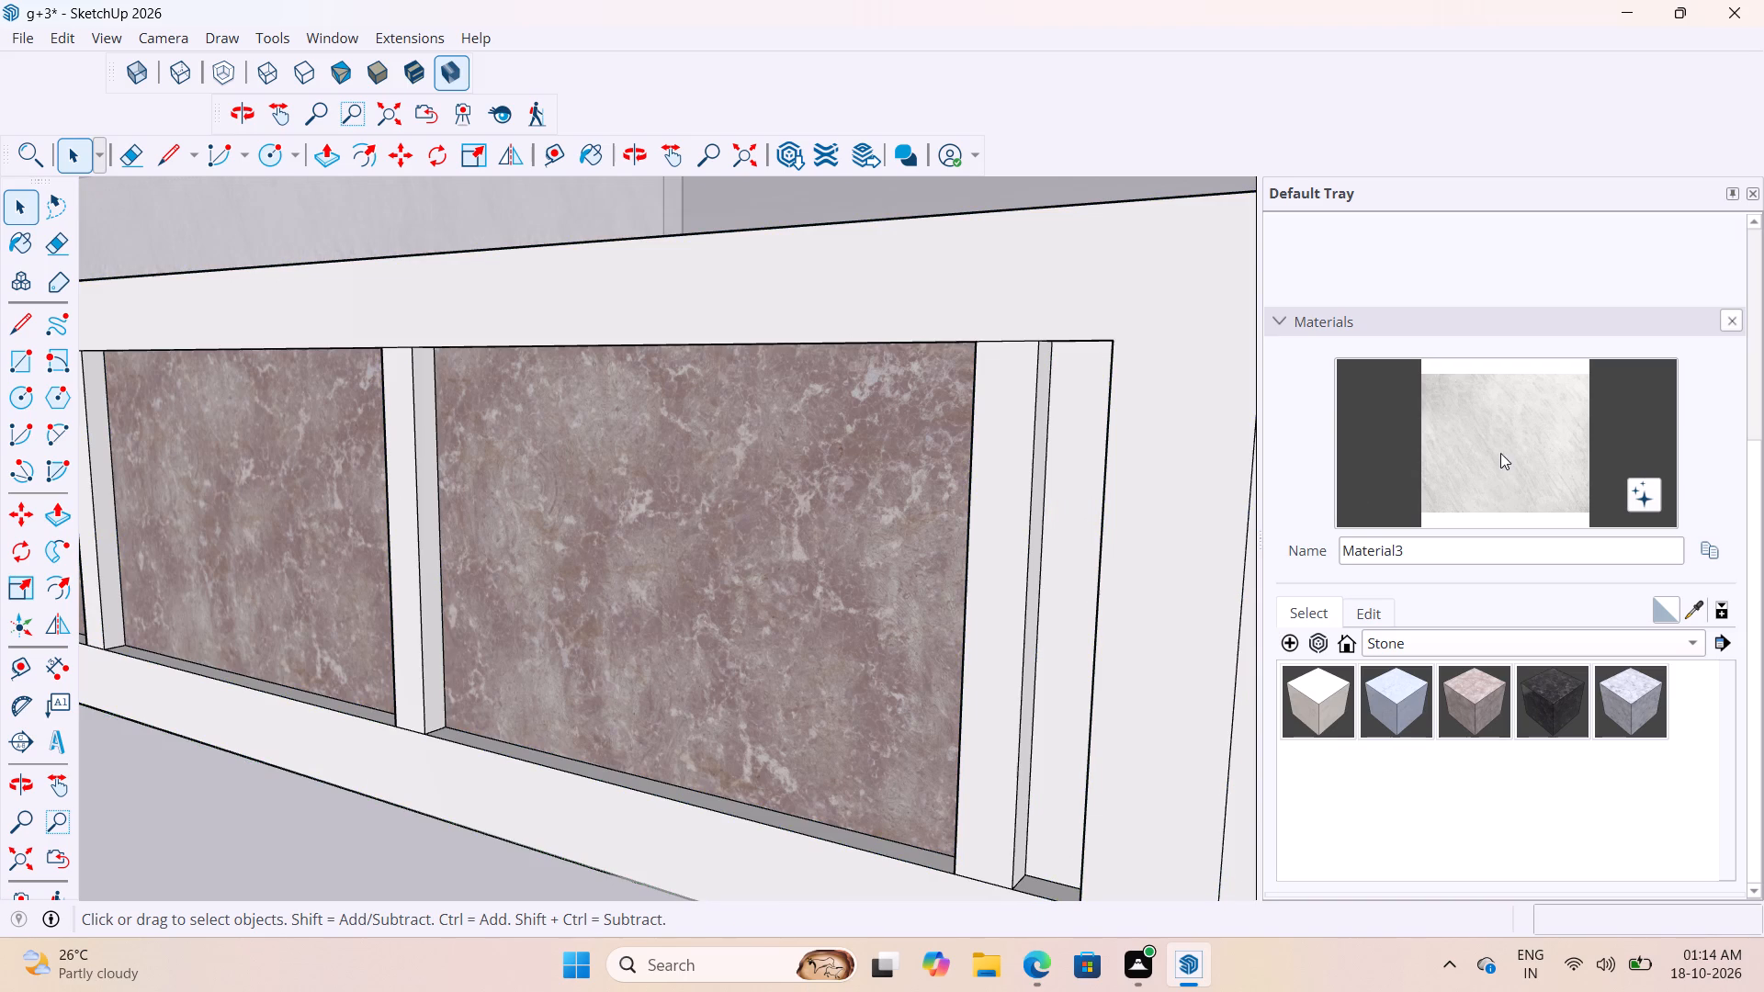
left_click(1501, 451)
left_click(1002, 472)
scroll(1036, 492, "up", 3)
scroll(1041, 489, "down", 4)
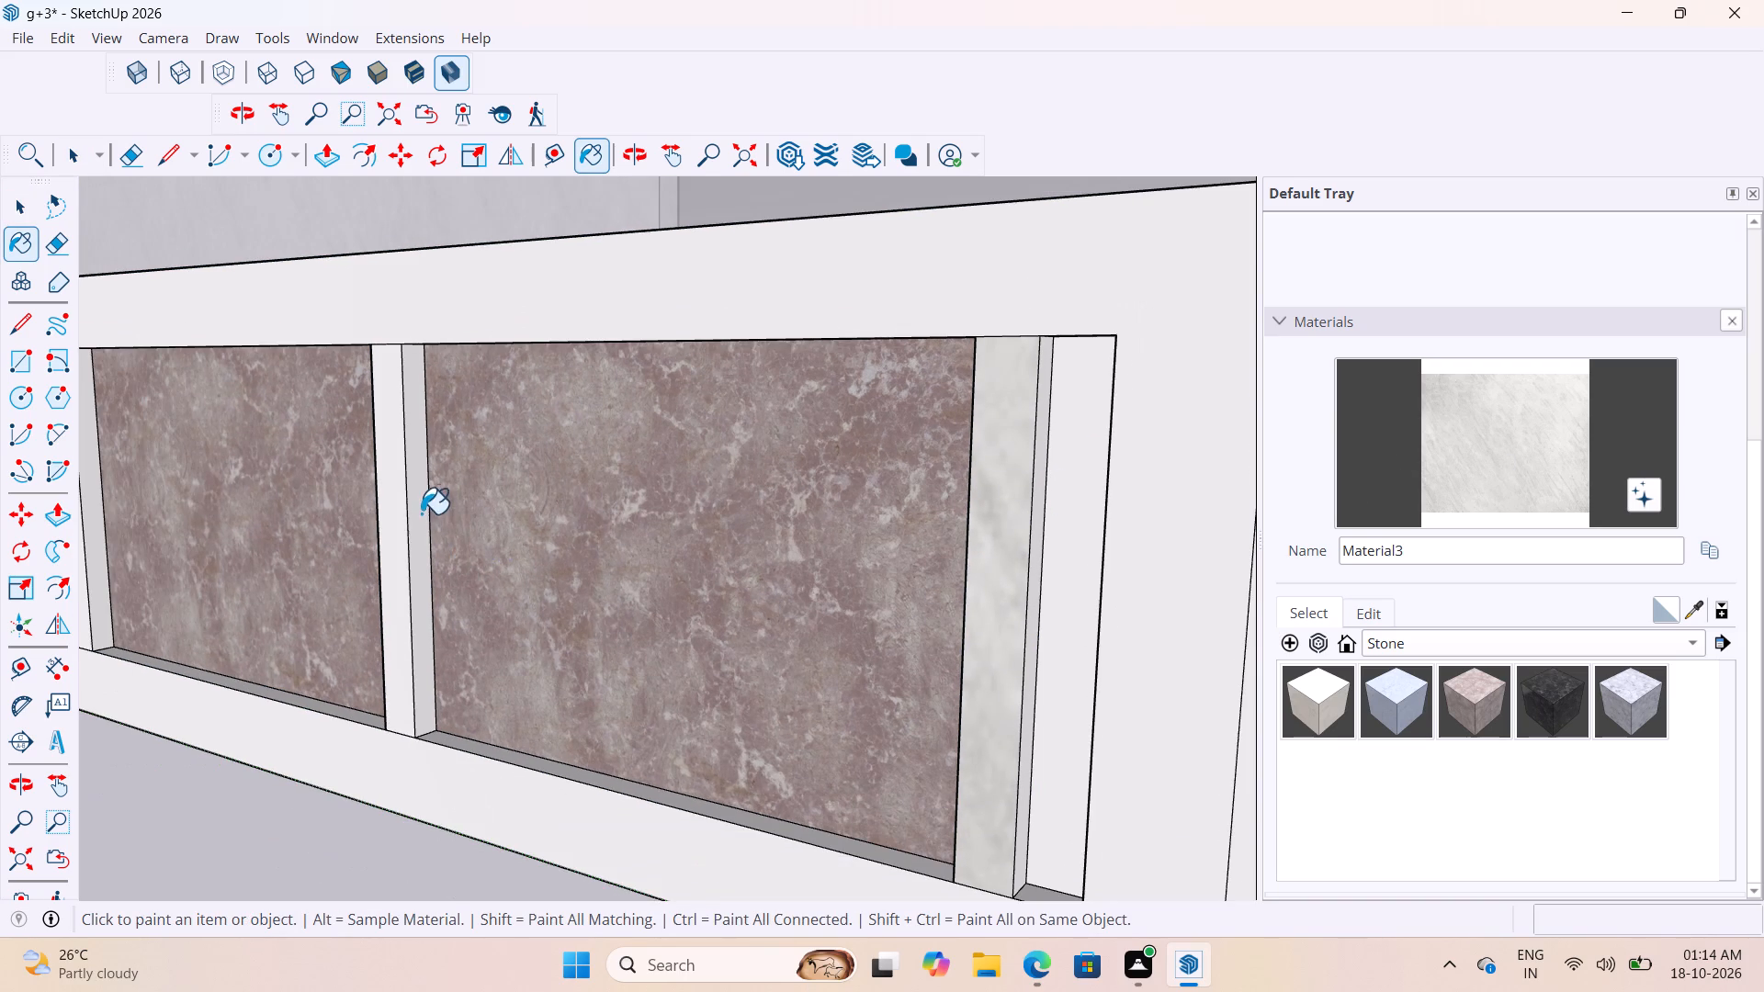
left_click(435, 508)
scroll(732, 516, "down", 9)
scroll(526, 558, "up", 6)
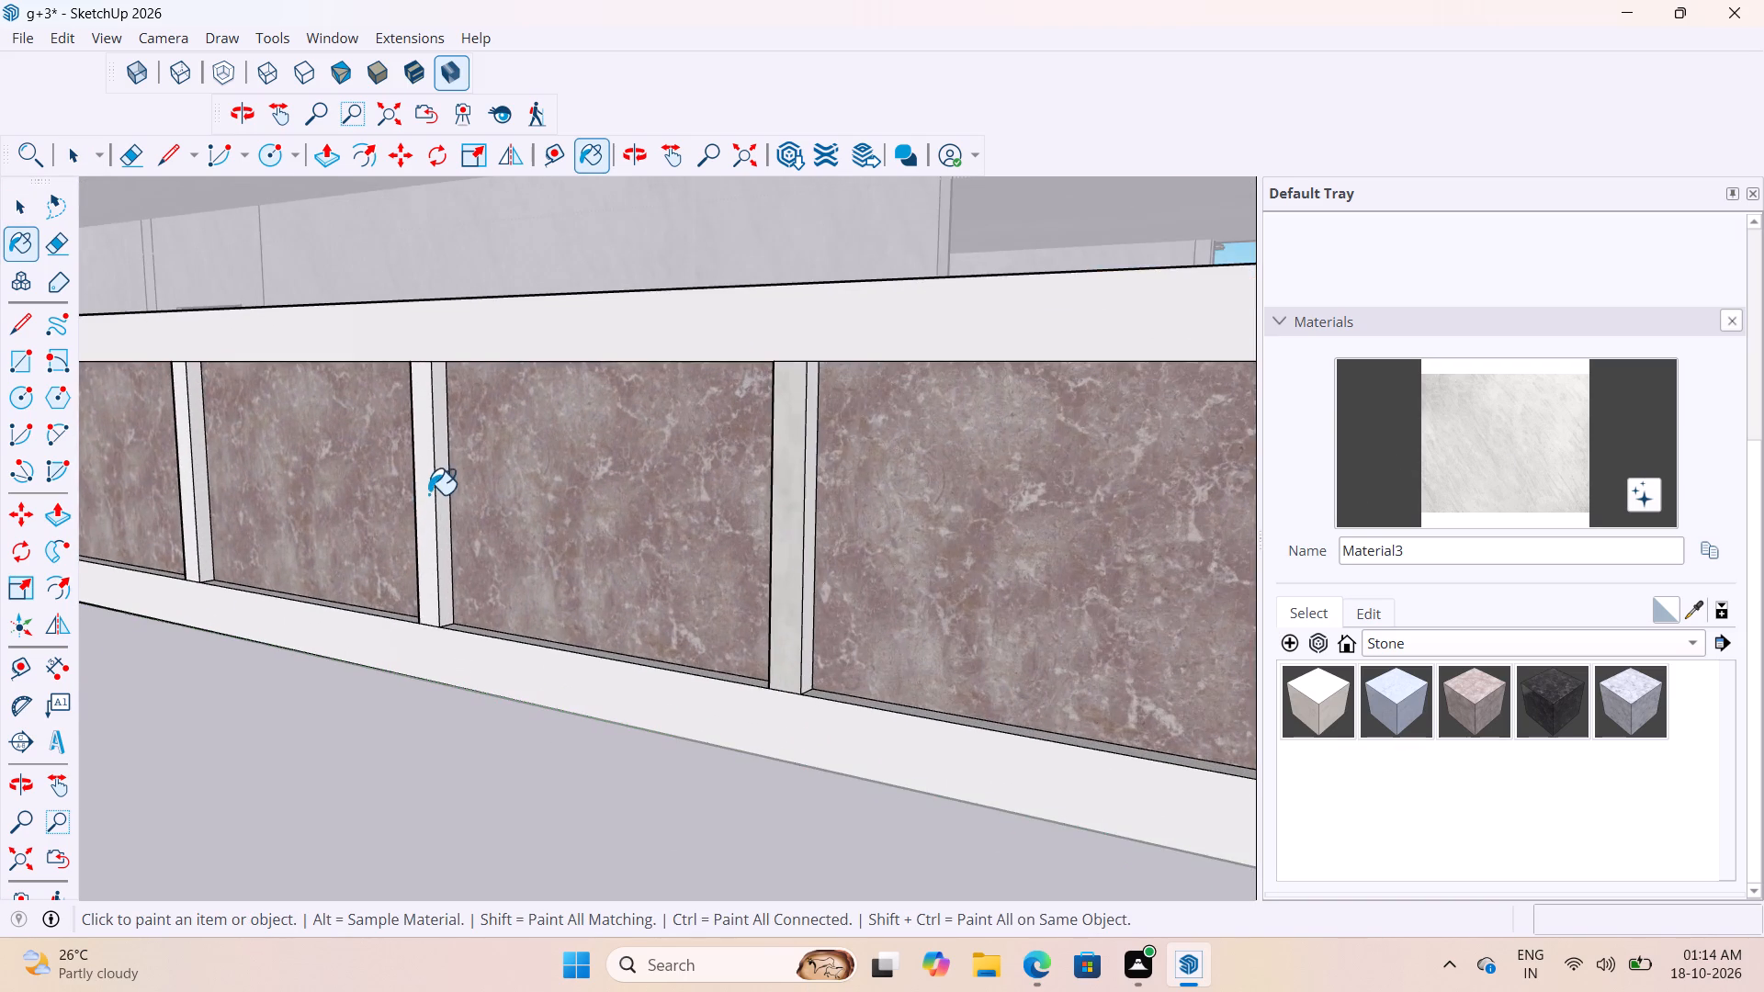
left_click(427, 492)
scroll(877, 523, "down", 9)
left_click(788, 440)
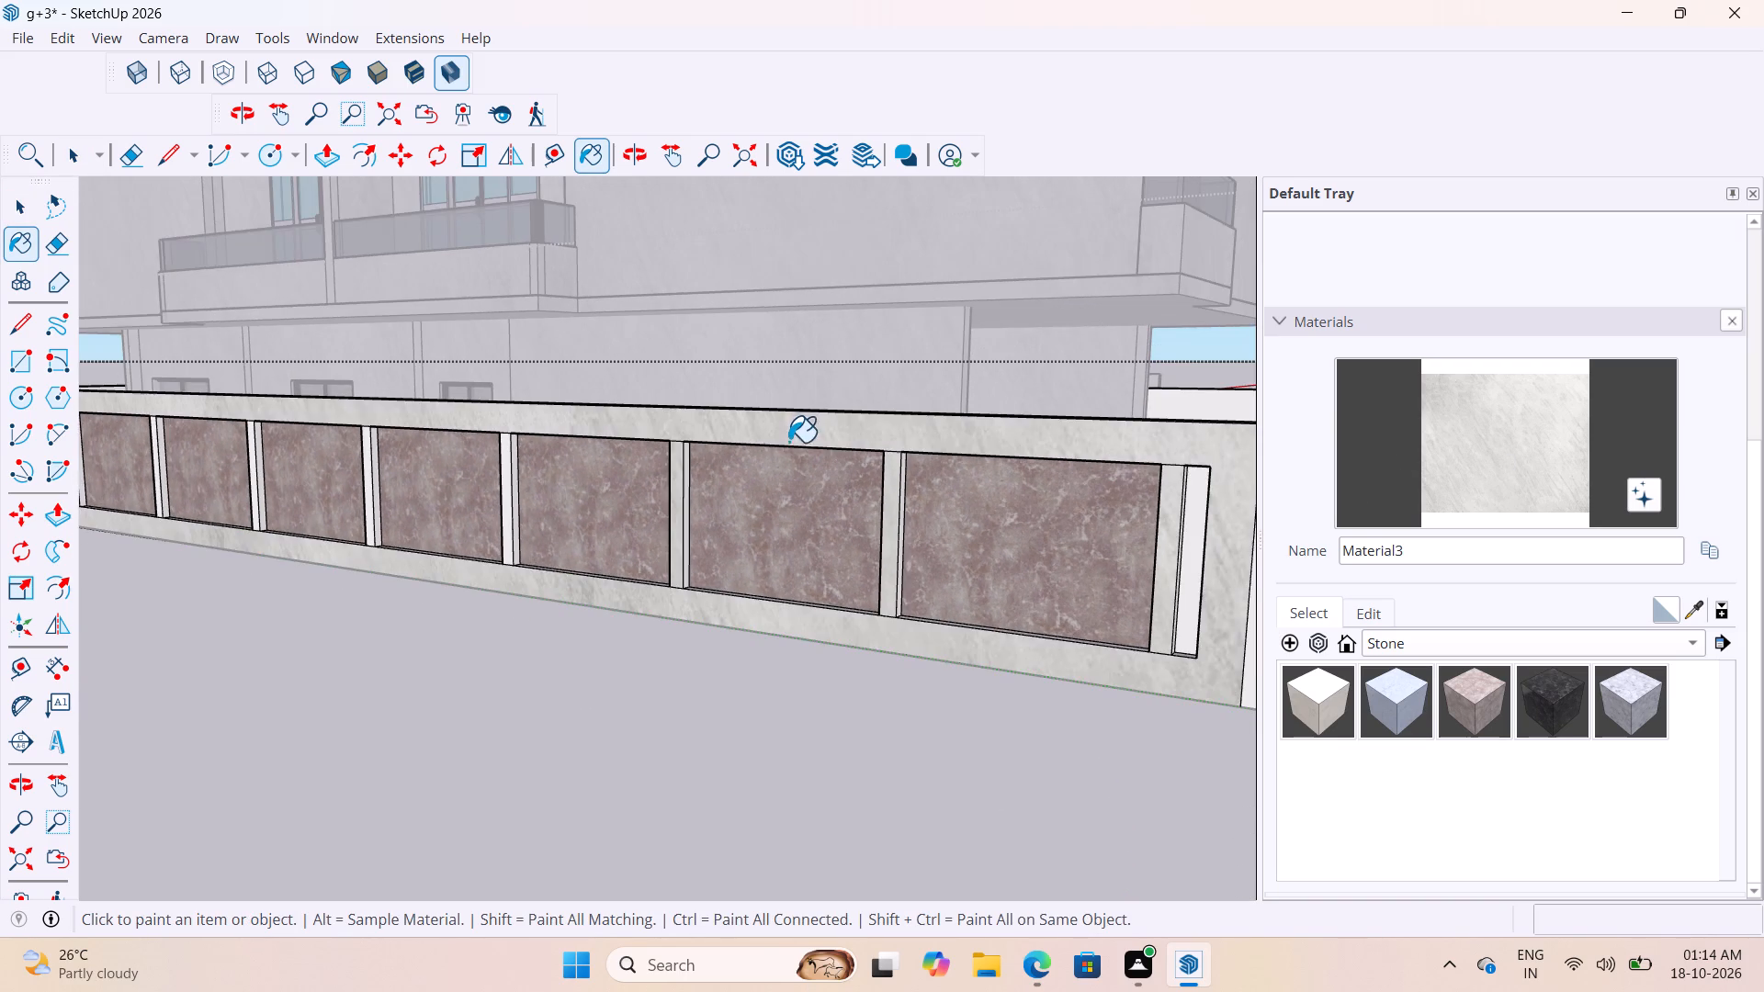
Paint the remaining five divider strips, along to the far end of the panelled wall, with Material3.
scroll(880, 457, "down", 3)
scroll(563, 515, "up", 6)
left_click(598, 471)
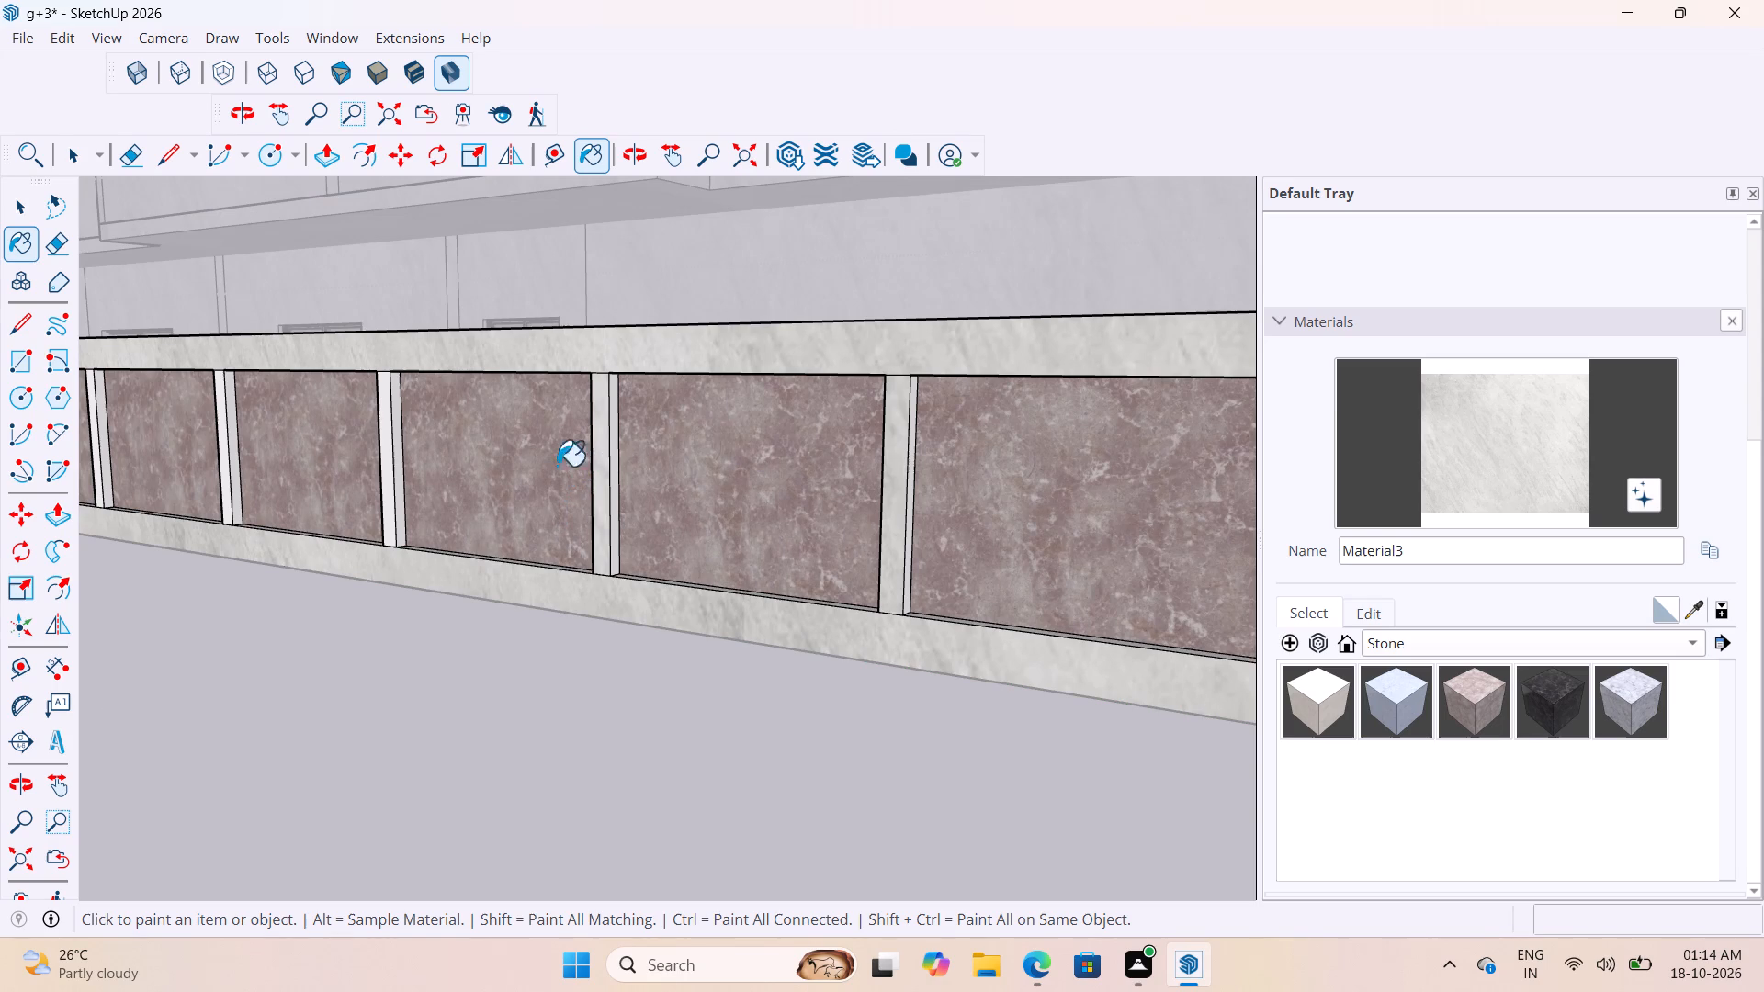
left_click(388, 461)
scroll(1189, 518, "down", 3)
scroll(812, 577, "down", 5)
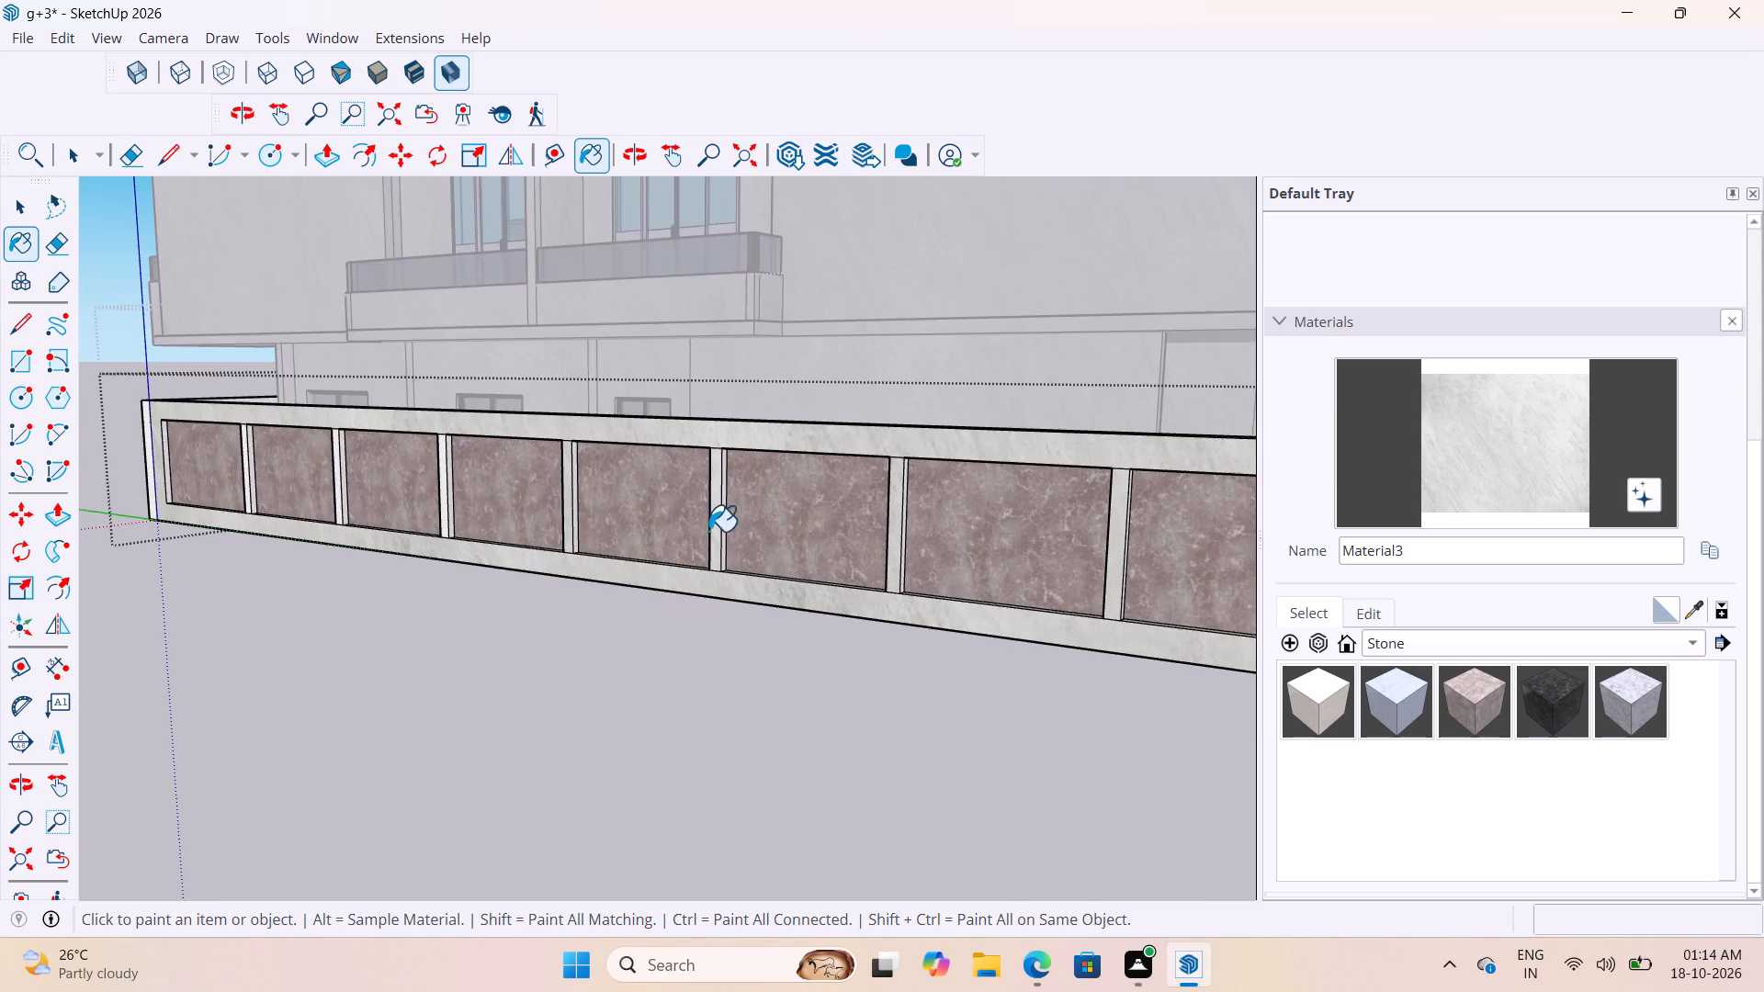
scroll(504, 474, "up", 7)
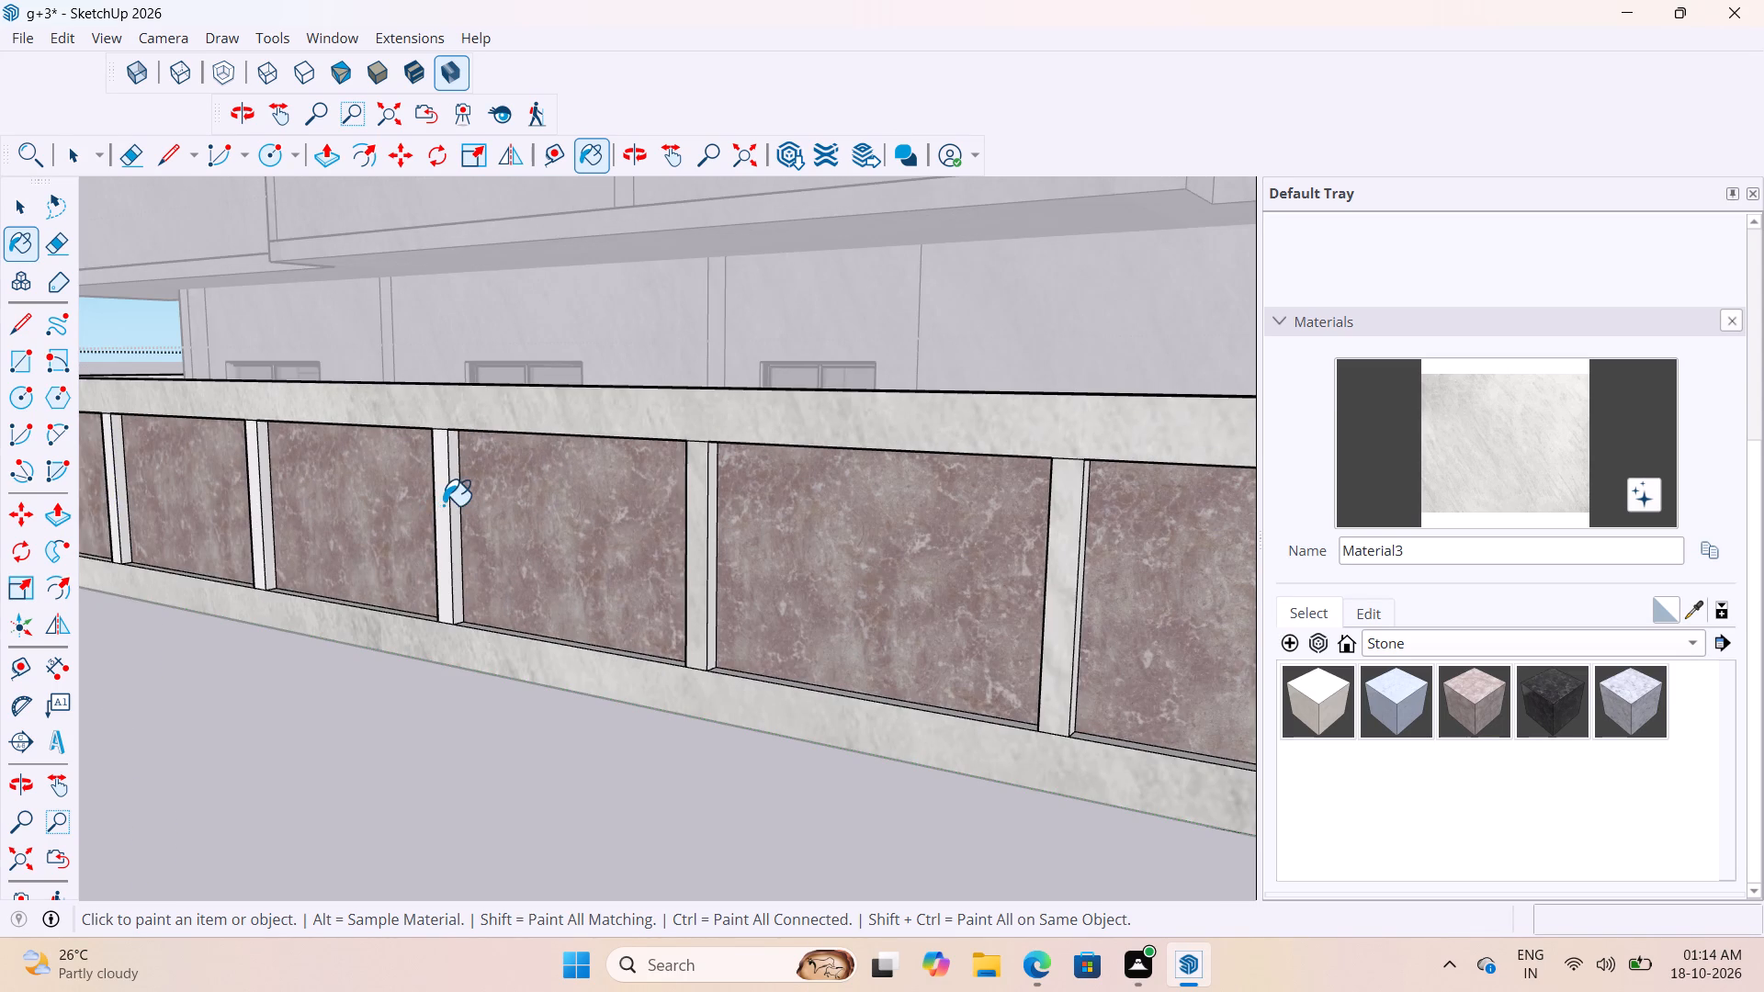
left_click(443, 505)
scroll(797, 498, "down", 5)
scroll(709, 433, "down", 4)
scroll(450, 525, "up", 11)
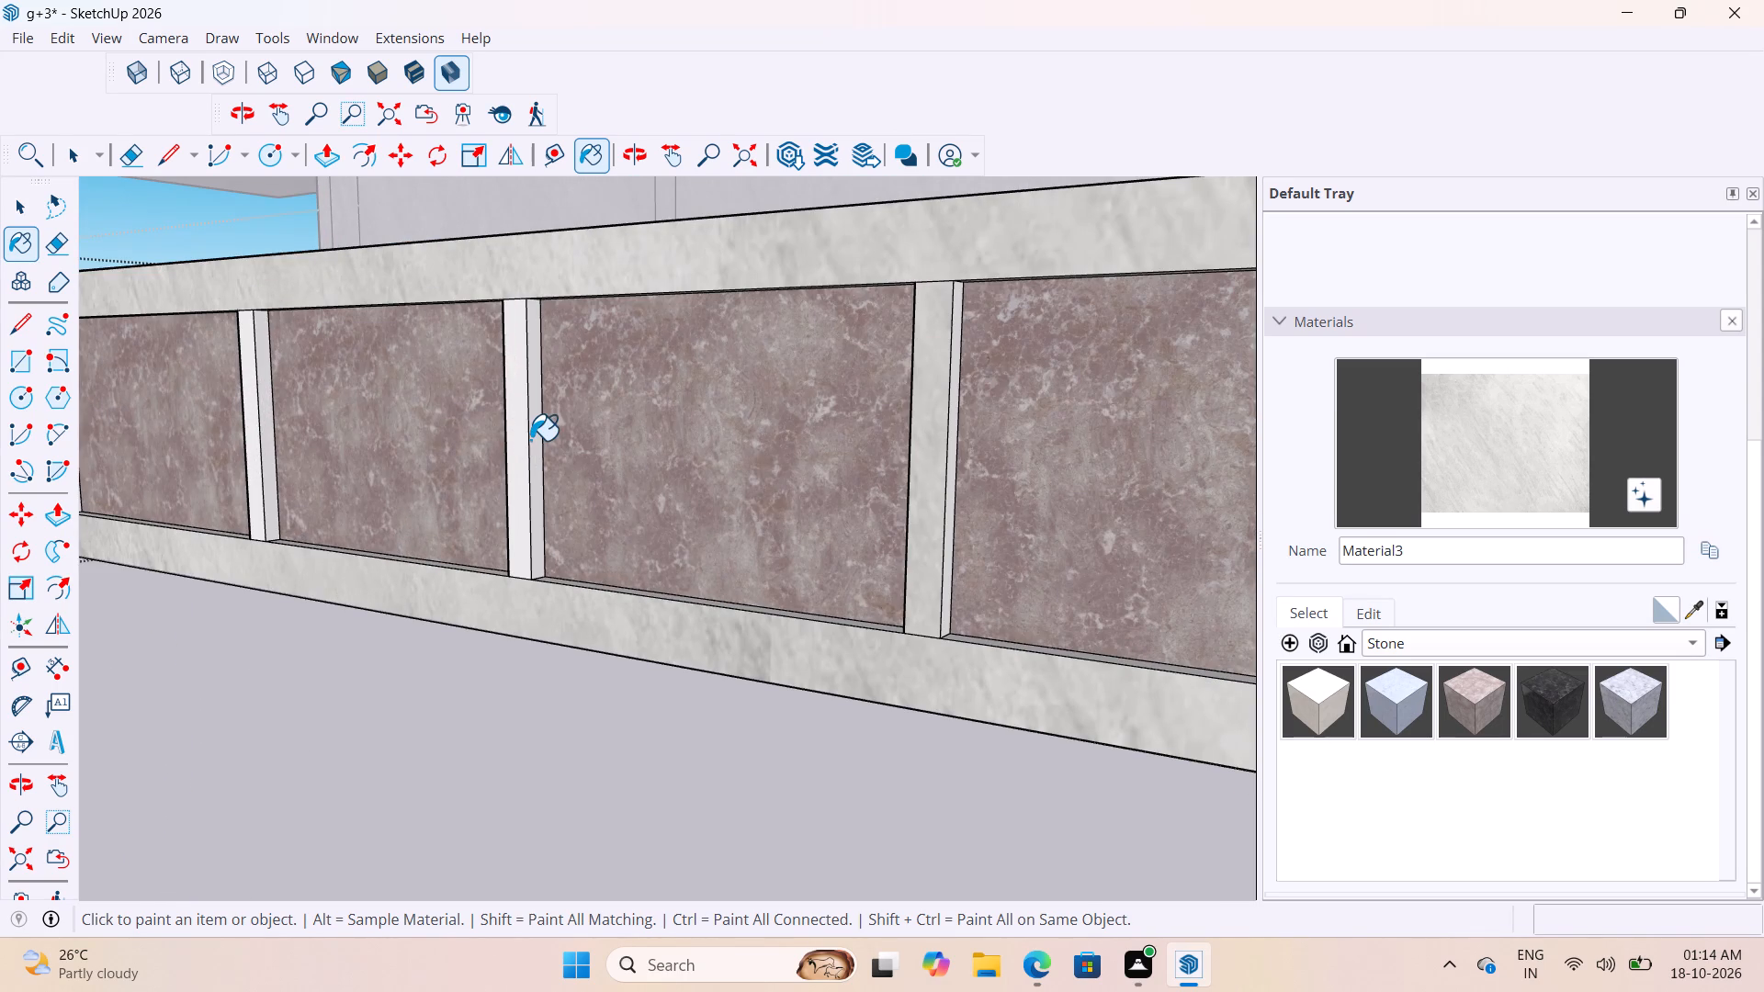
left_click(530, 437)
scroll(608, 468, "down", 4)
left_click(359, 445)
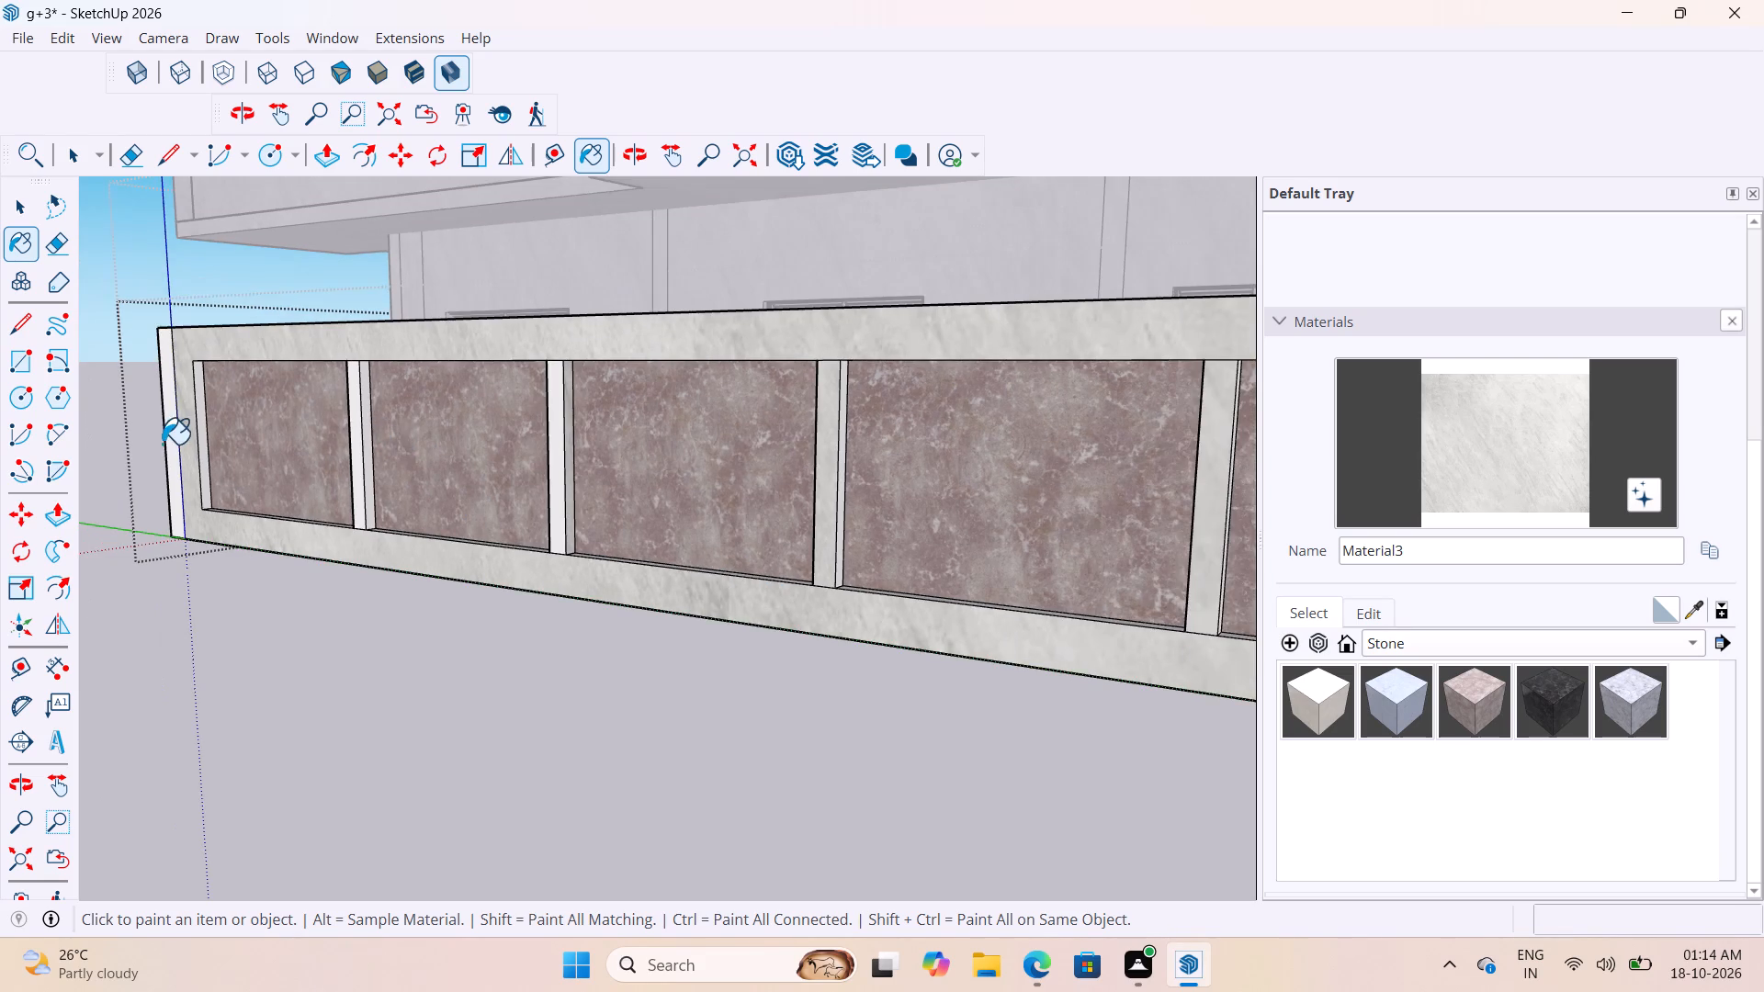
scroll(162, 443, "up", 3)
scroll(359, 421, "down", 4)
scroll(179, 463, "up", 3)
left_click(232, 411)
scroll(606, 493, "down", 4)
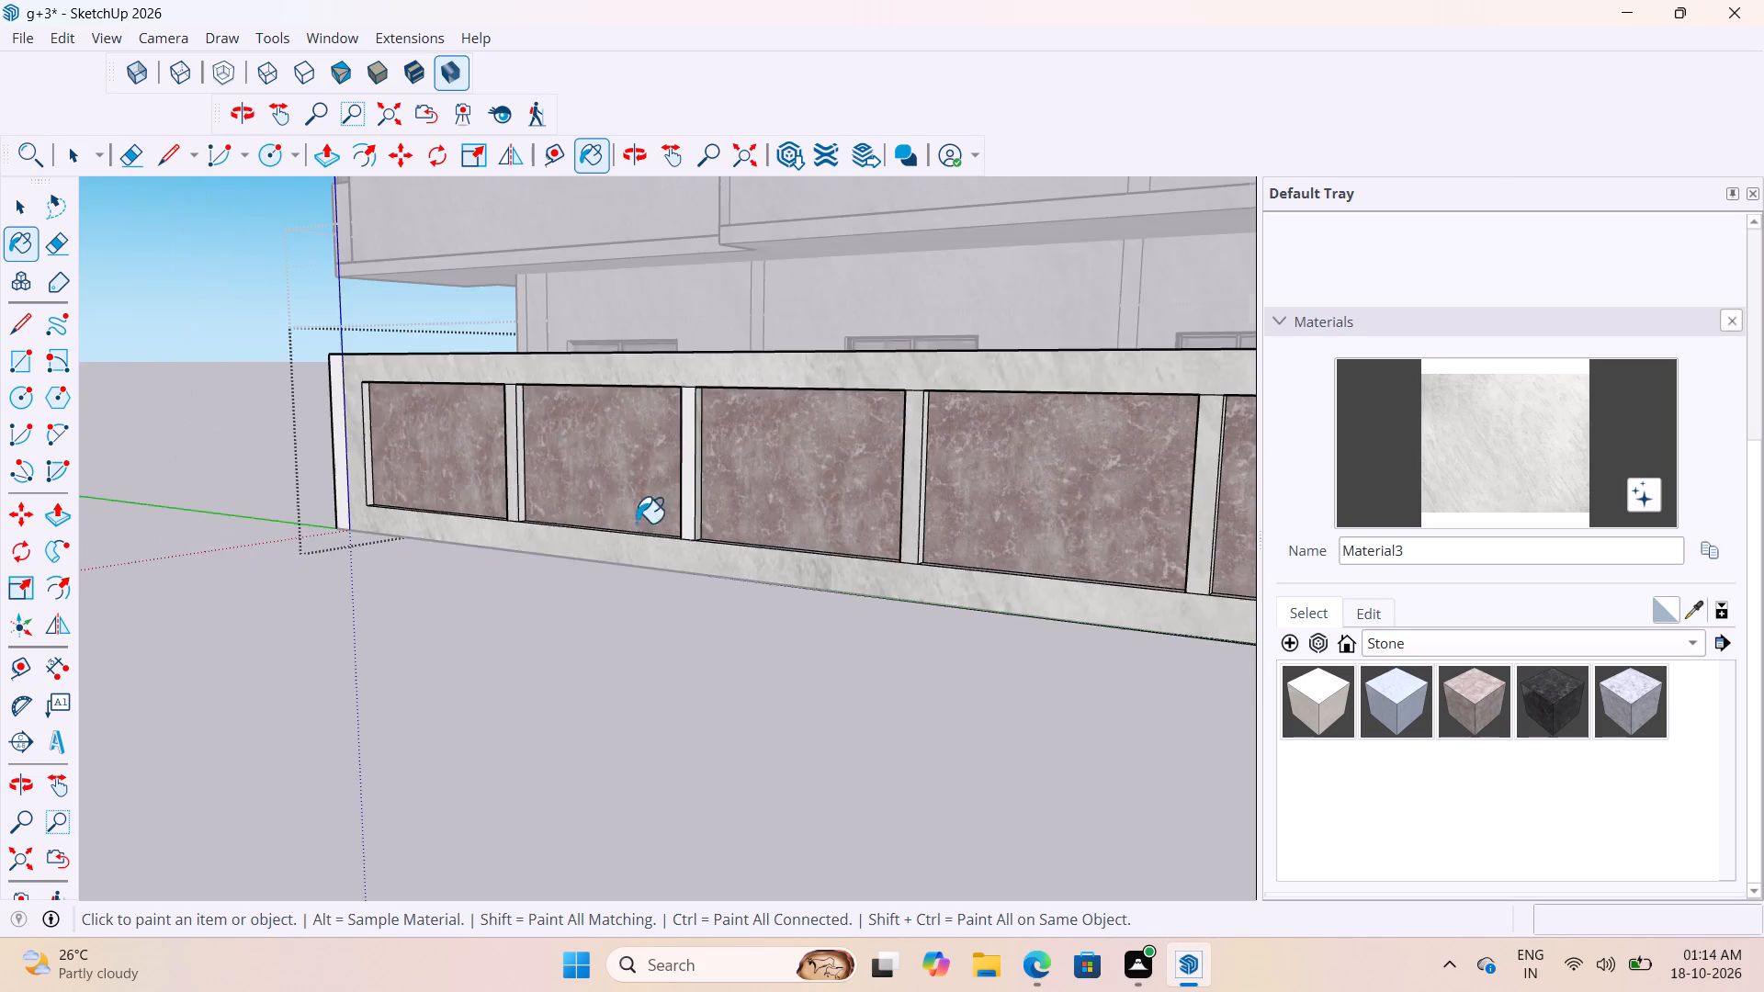
Paint the adjoining rear wall face and the narrow strips at its corner with the panelled wall in Material3.
middle_click_drag(497, 467, 1136, 533)
scroll(1012, 503, "up", 4)
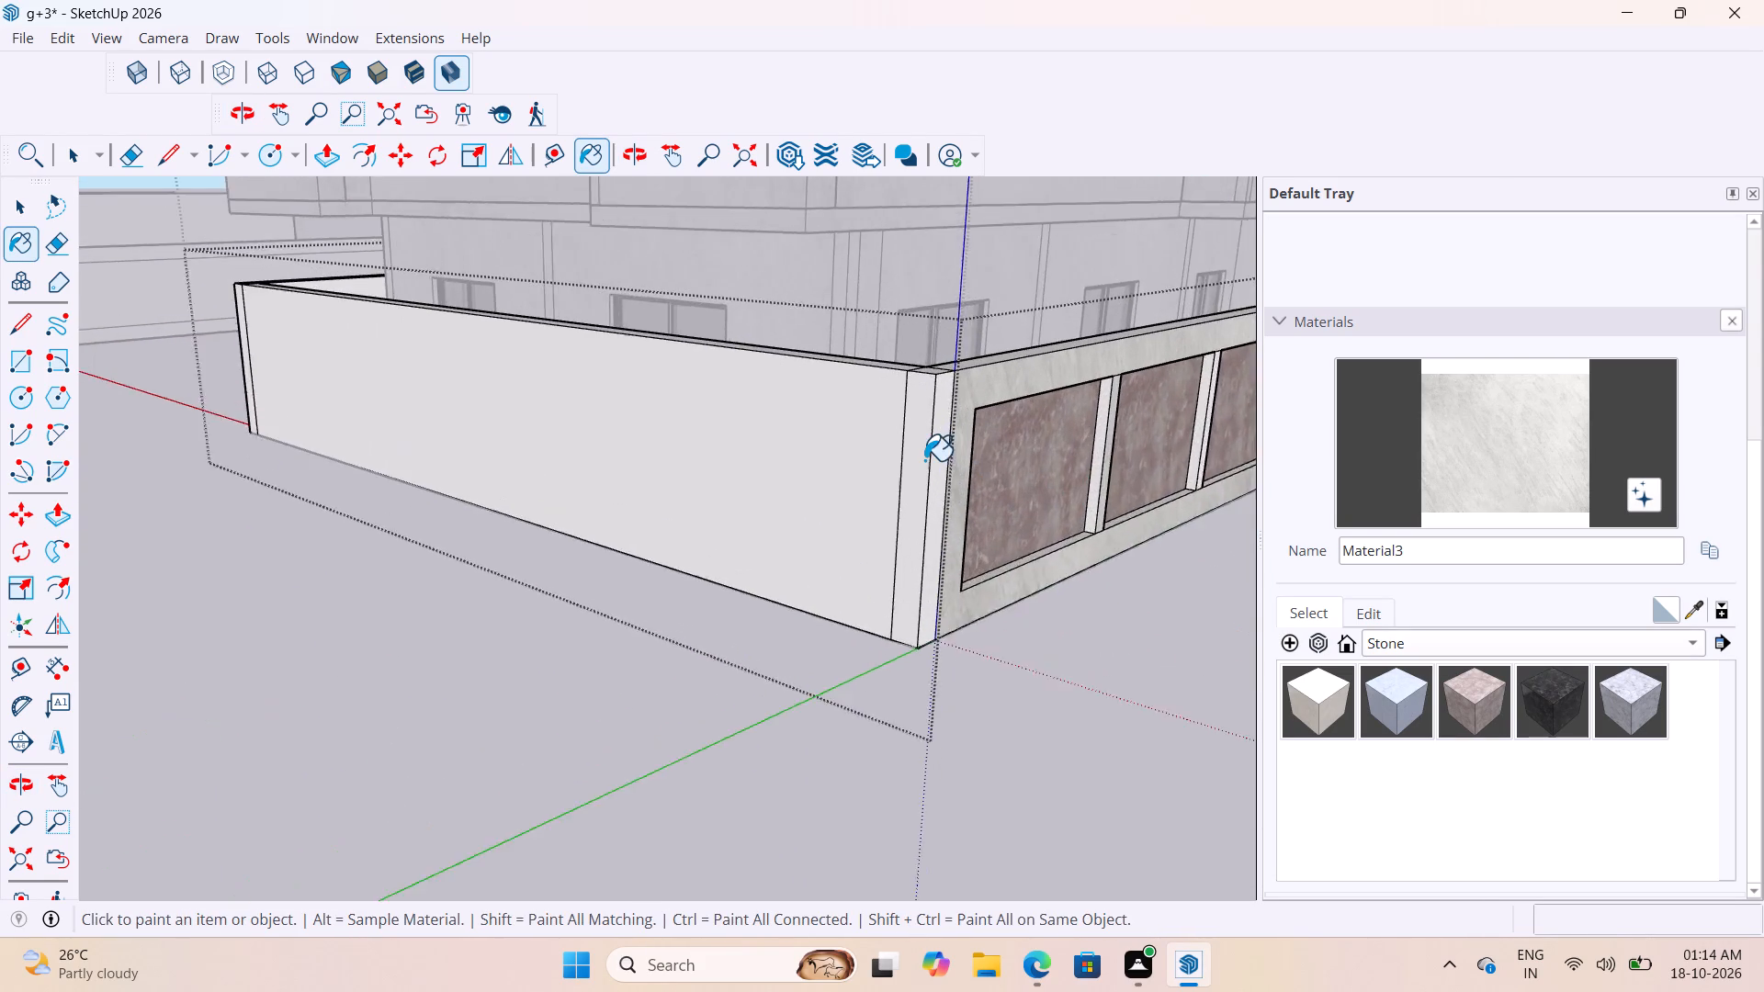
scroll(924, 460, "up", 4)
left_click(924, 458)
scroll(935, 479, "up", 2)
left_click(948, 453)
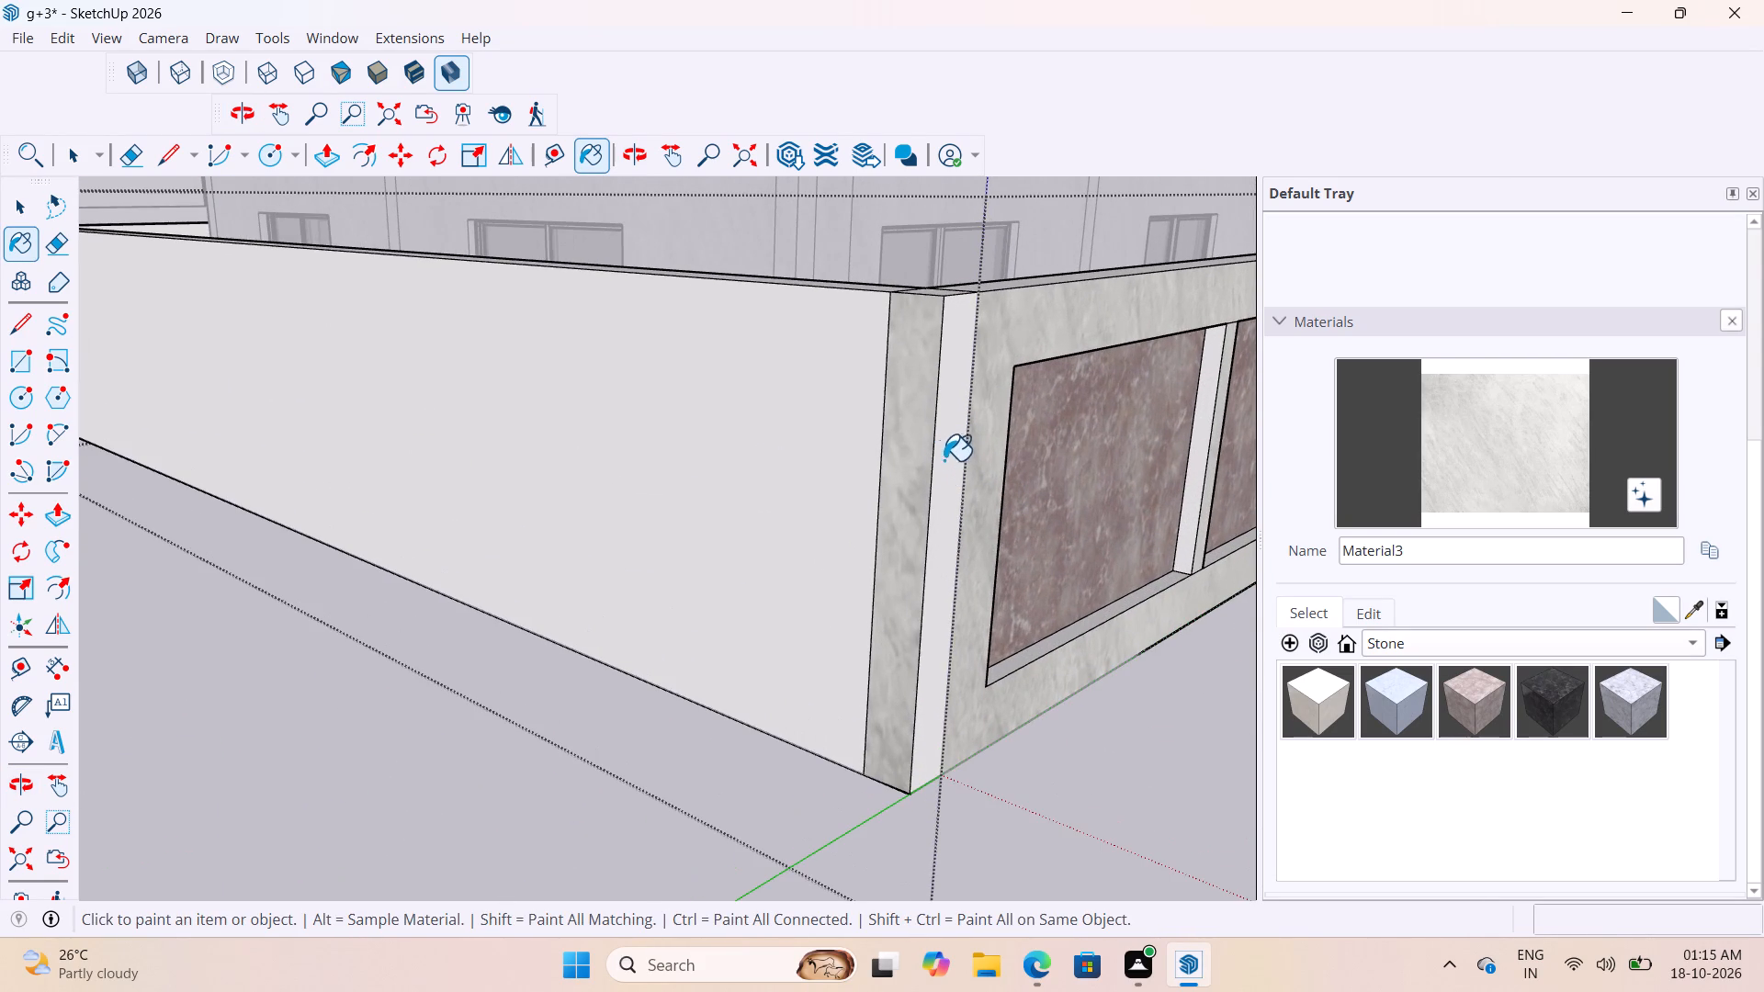
left_click(793, 465)
Paint the long compound wall on the opposite side and the narrow strips at its rear corner with Material3.
scroll(910, 575, "down", 15)
middle_click_drag(985, 639, 791, 659)
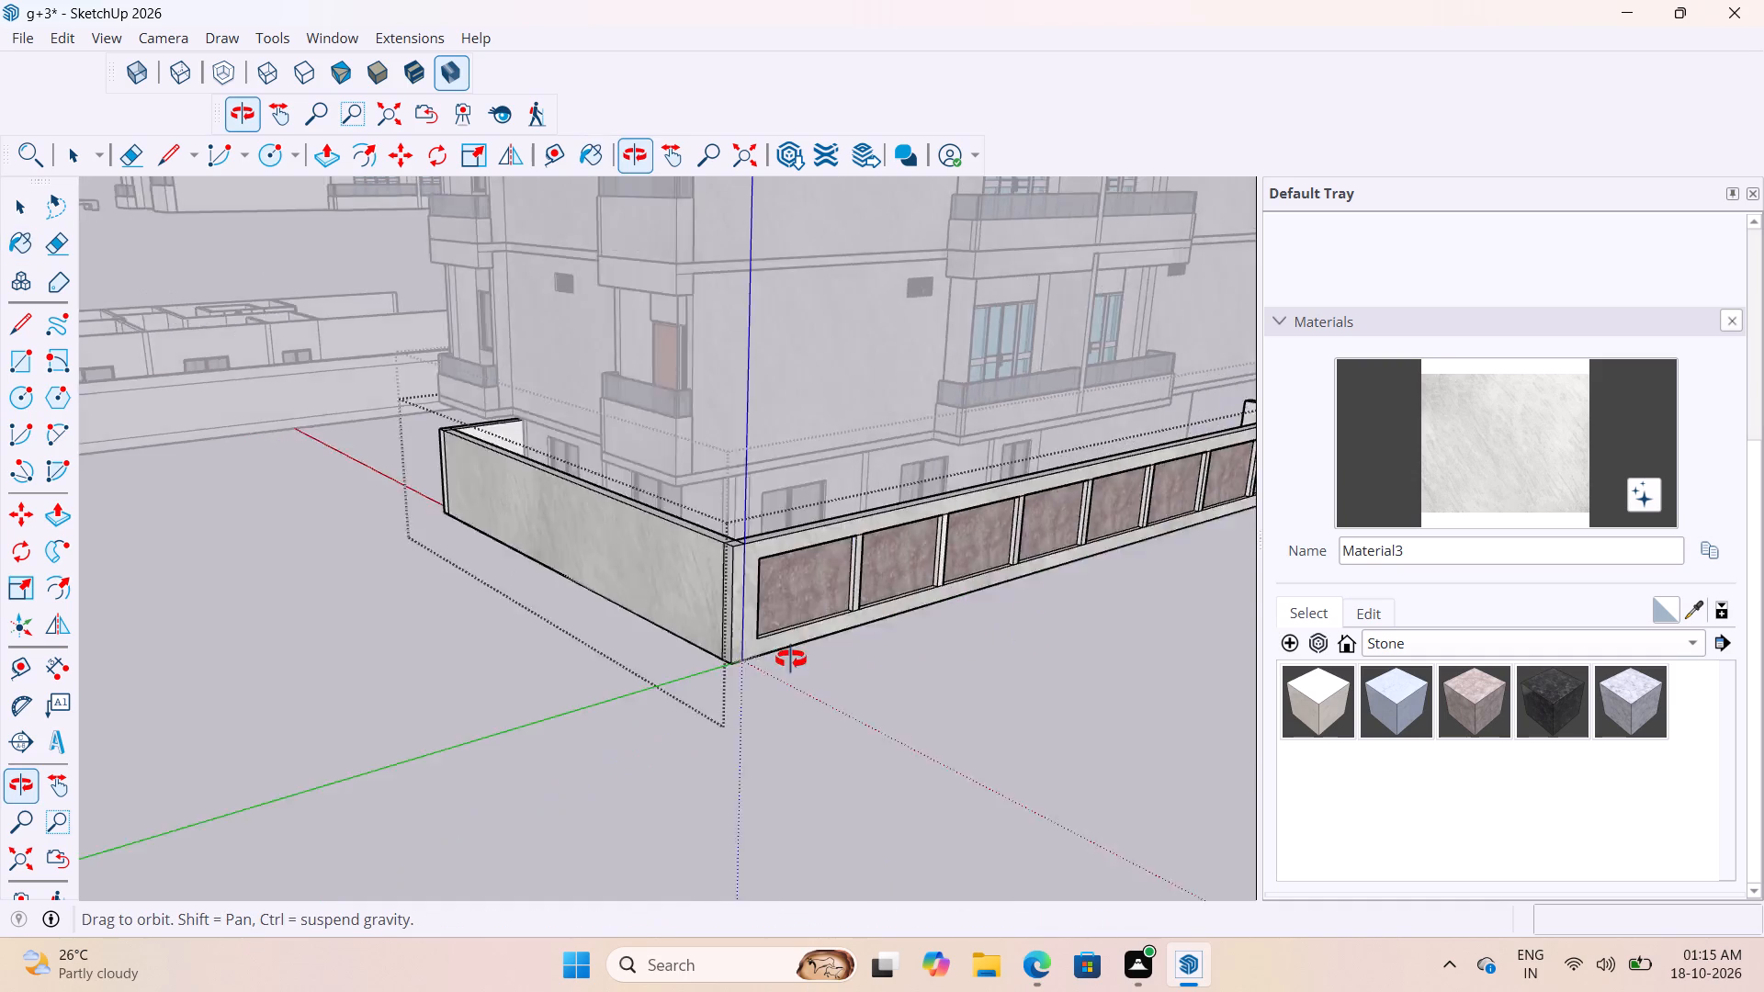
middle_click_drag(791, 659, 349, 781)
scroll(737, 702, "down", 4)
middle_click_drag(796, 797, 0, 779)
scroll(1014, 587, "up", 2)
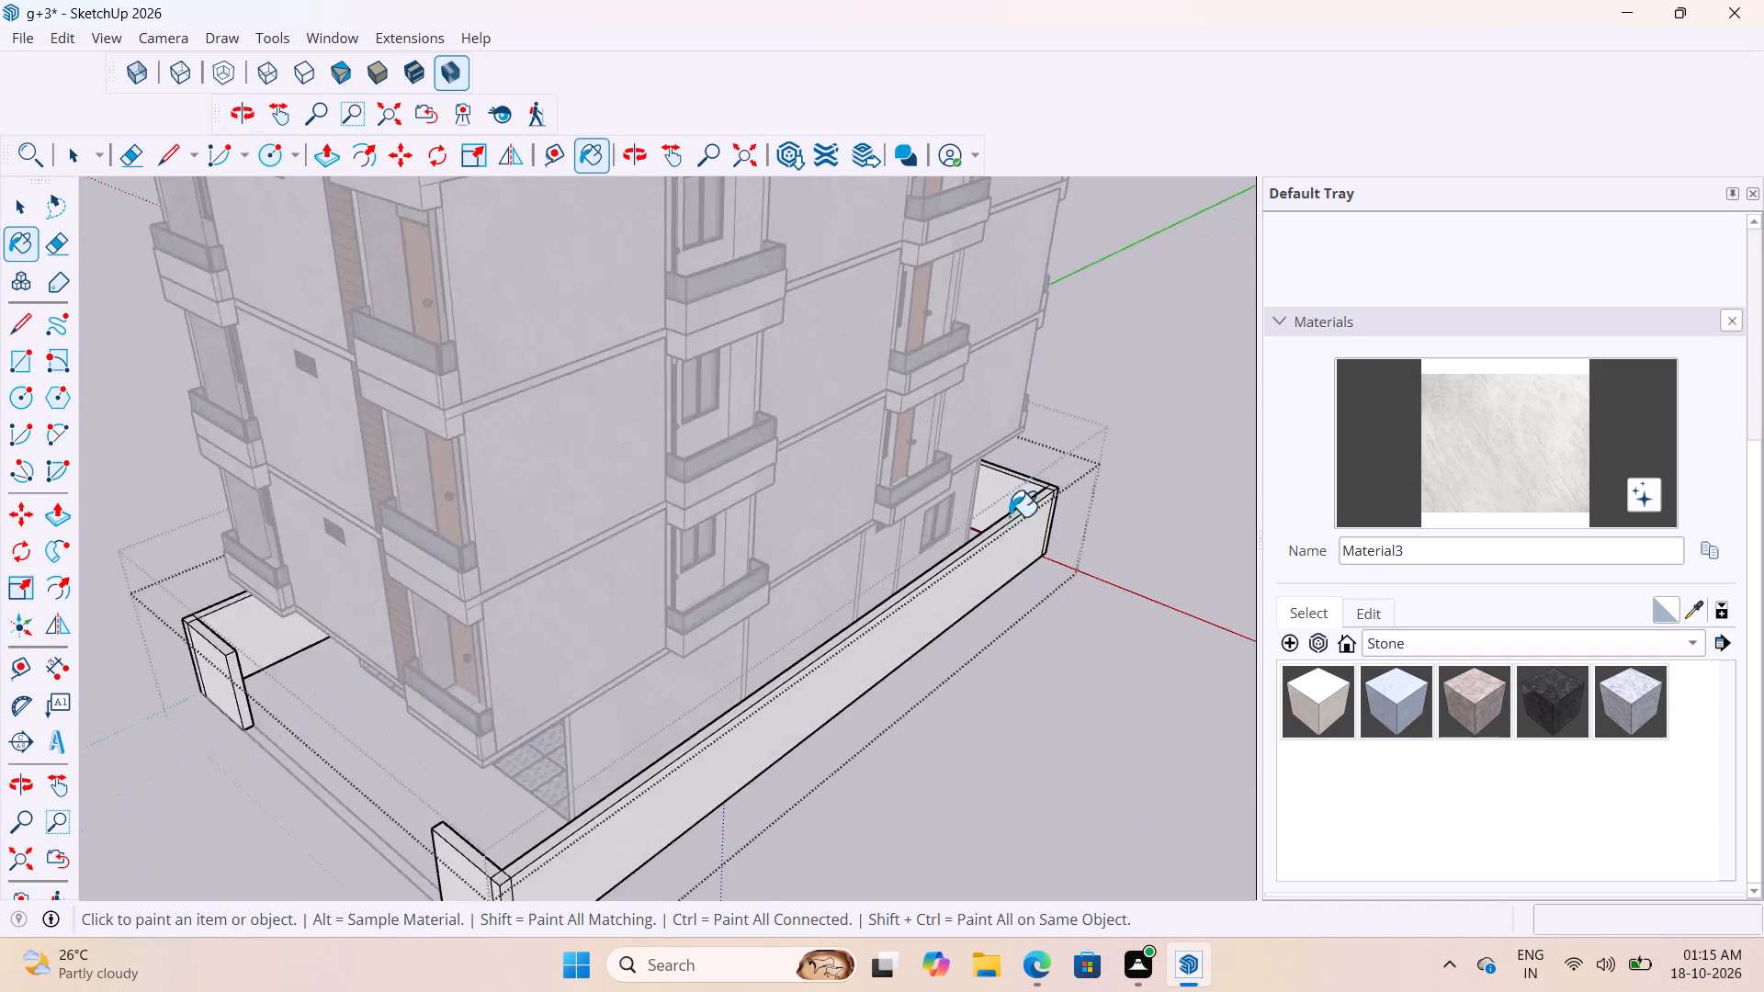
scroll(1009, 516, "up", 5)
middle_click_drag(1101, 539, 379, 555)
scroll(589, 865, "up", 4)
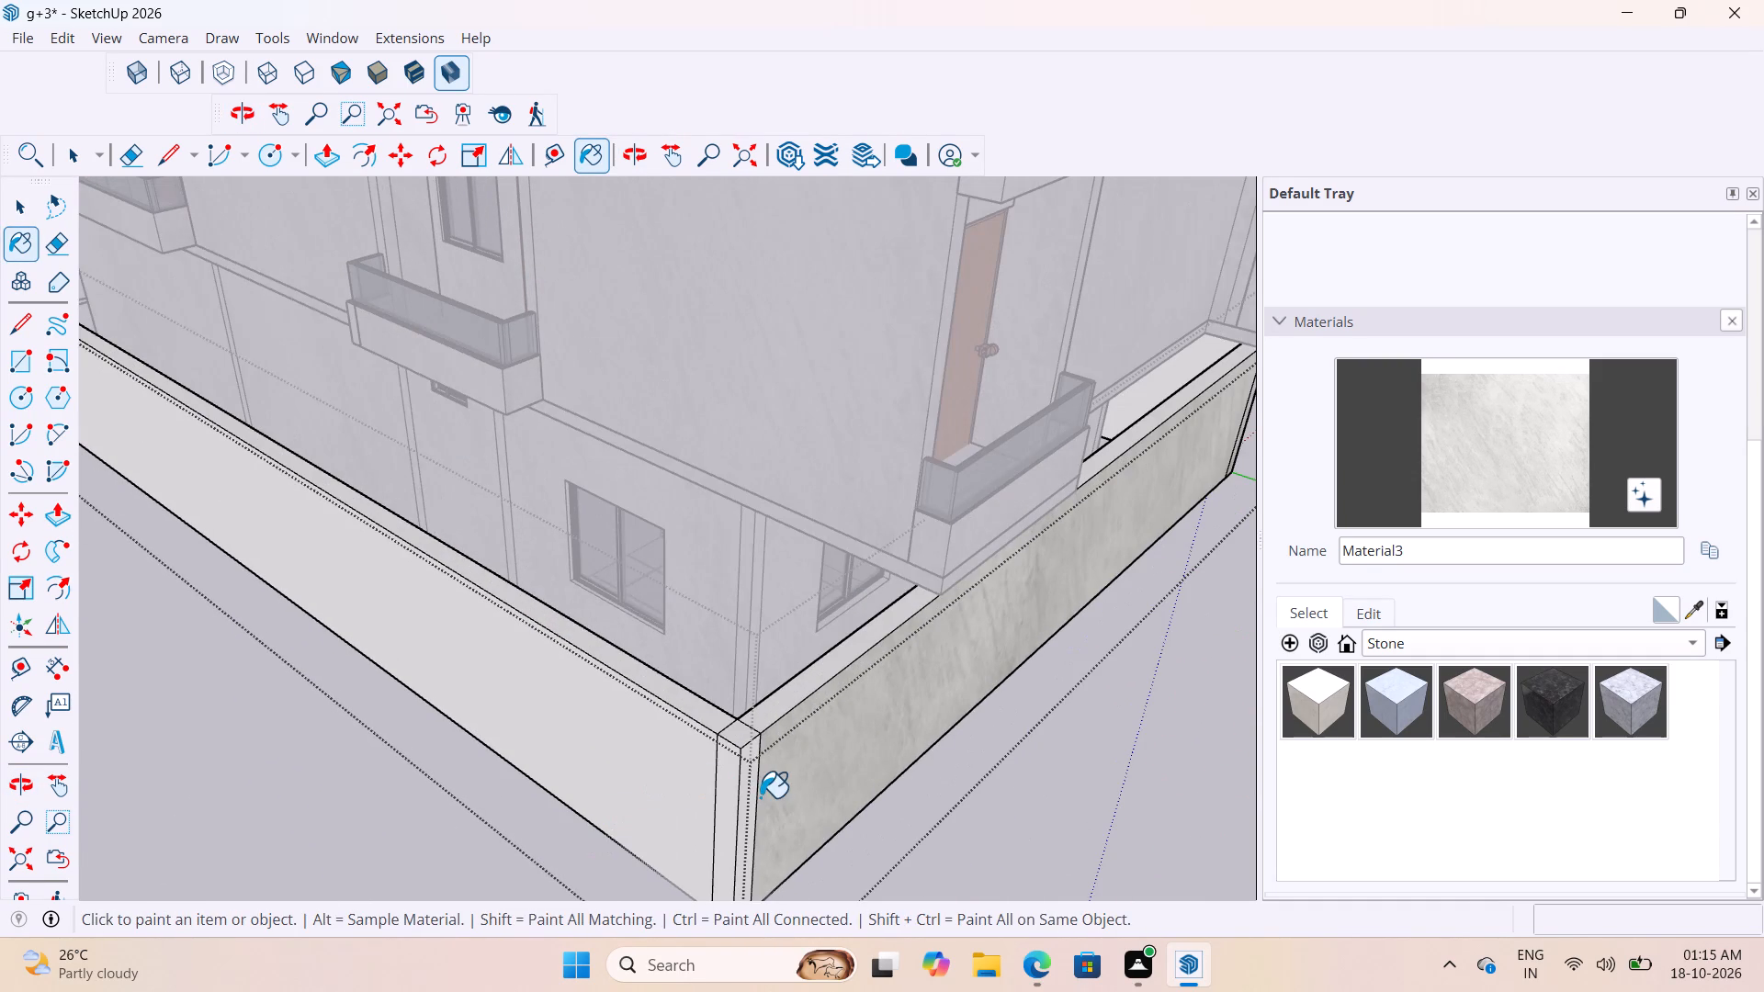
left_click(749, 793)
left_click(664, 750)
scroll(1152, 723, "down", 5)
scroll(933, 756, "up", 7)
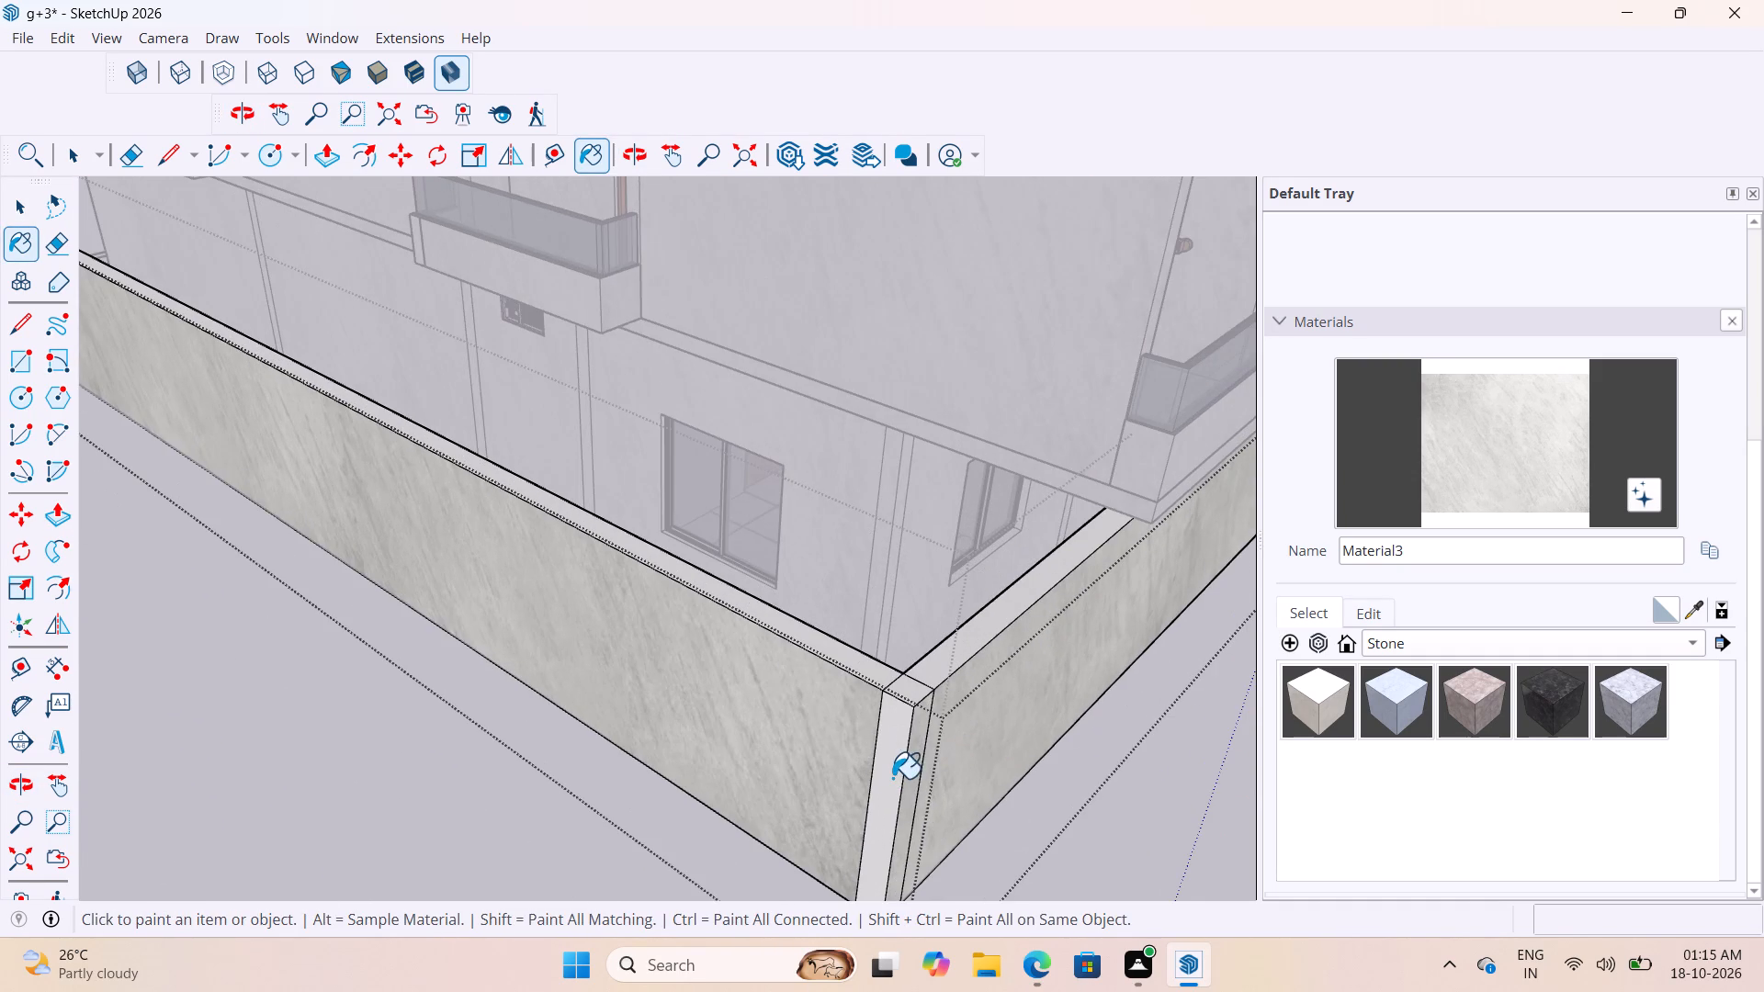
left_click(892, 777)
Paint the short front wall segment at the end of that long wall, including its corner strip, with Material3.
scroll(962, 667, "down", 4)
middle_click_drag(893, 699, 1387, 606)
scroll(1366, 566, "down", 7)
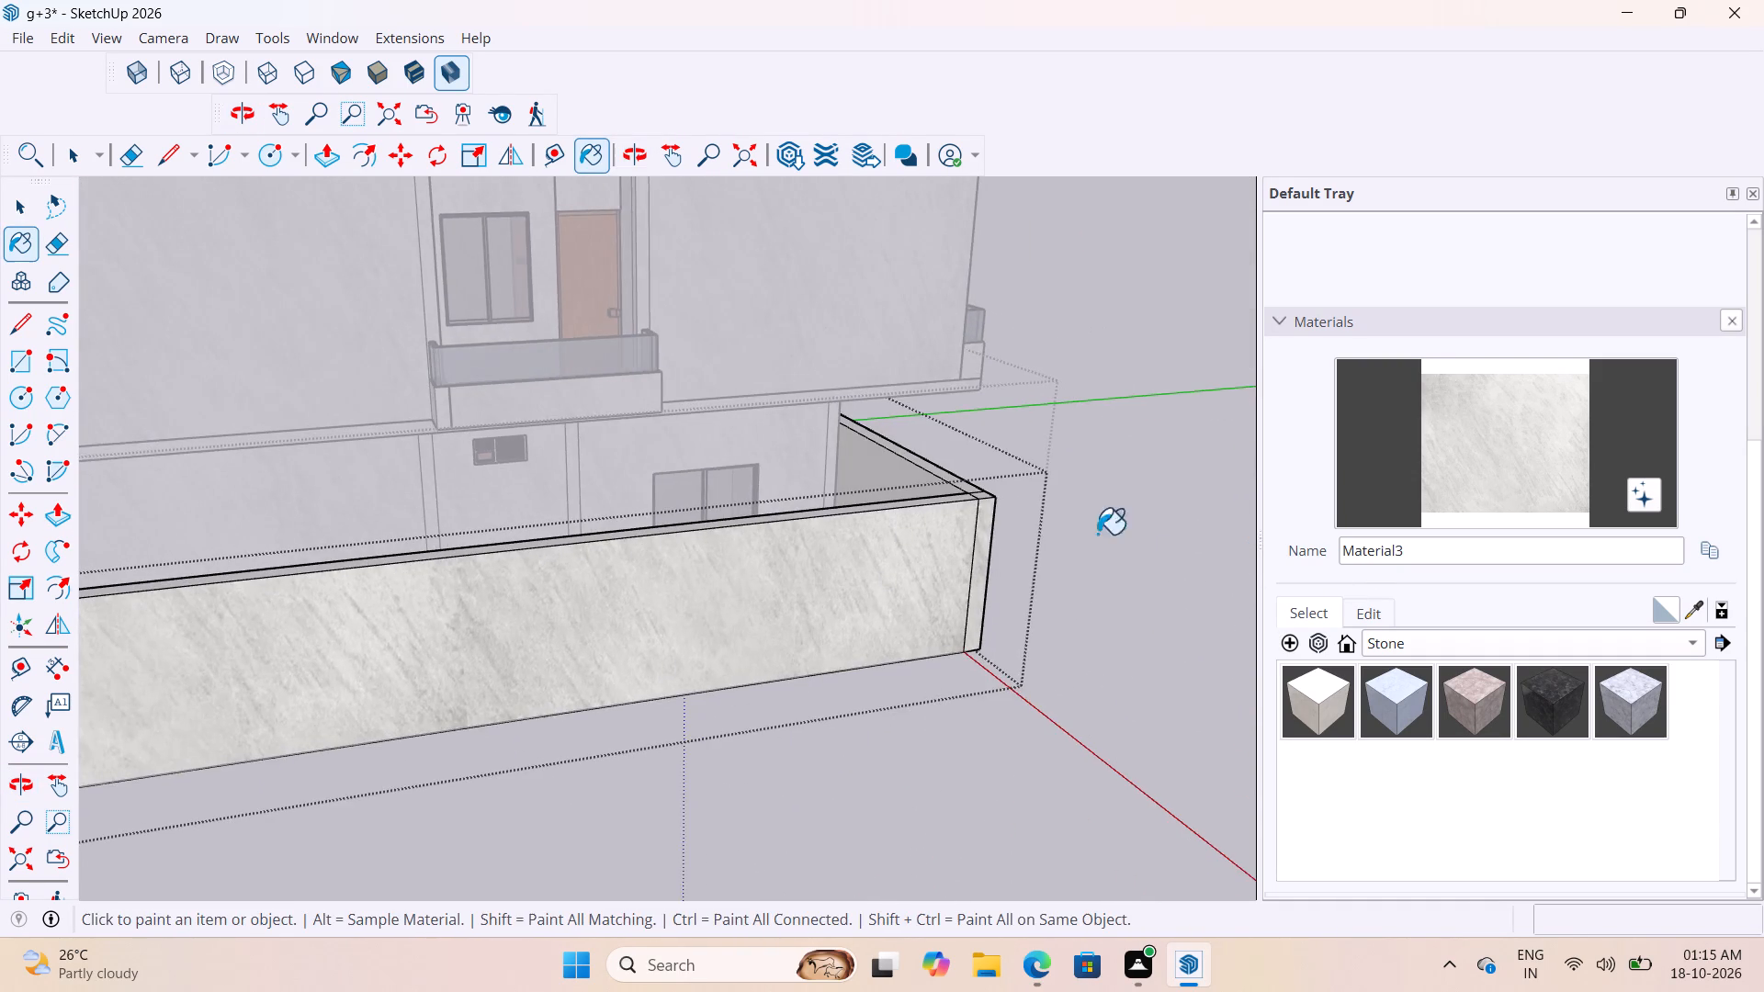
scroll(1097, 534, "down", 8)
scroll(747, 627, "down", 1)
middle_click_drag(756, 621, 1059, 523)
scroll(489, 677, "up", 8)
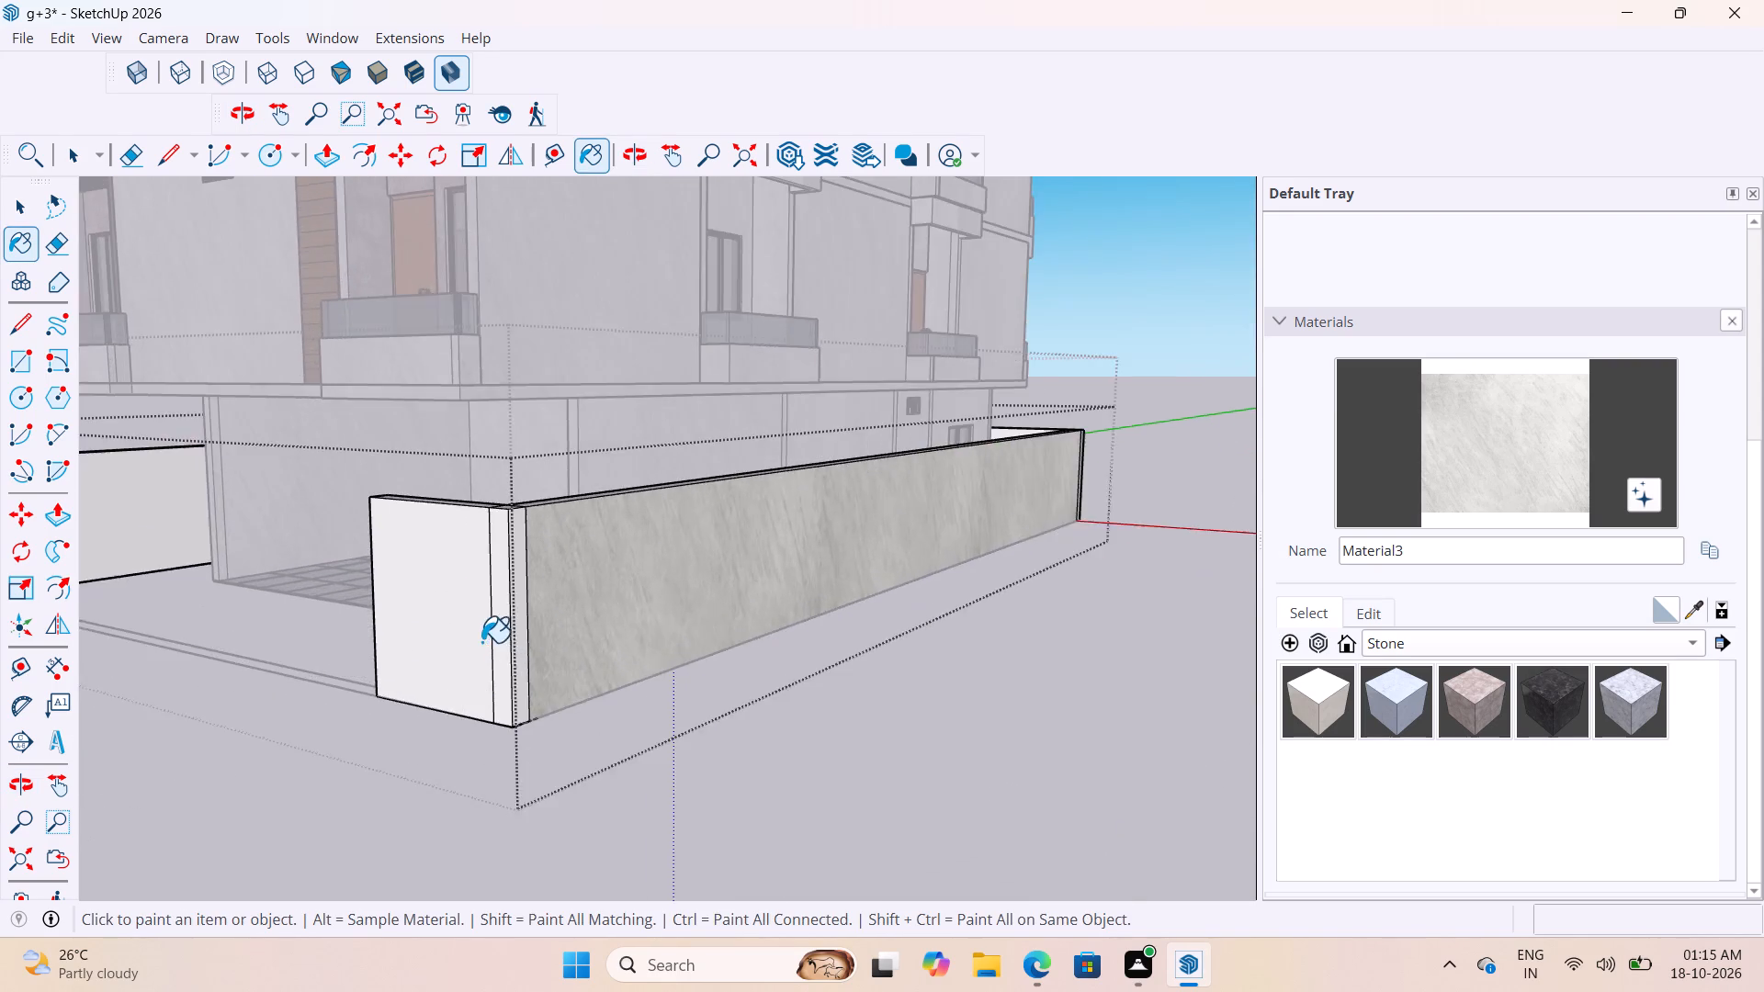
scroll(481, 642, "up", 6)
middle_click_drag(490, 620, 662, 587)
left_click(618, 581)
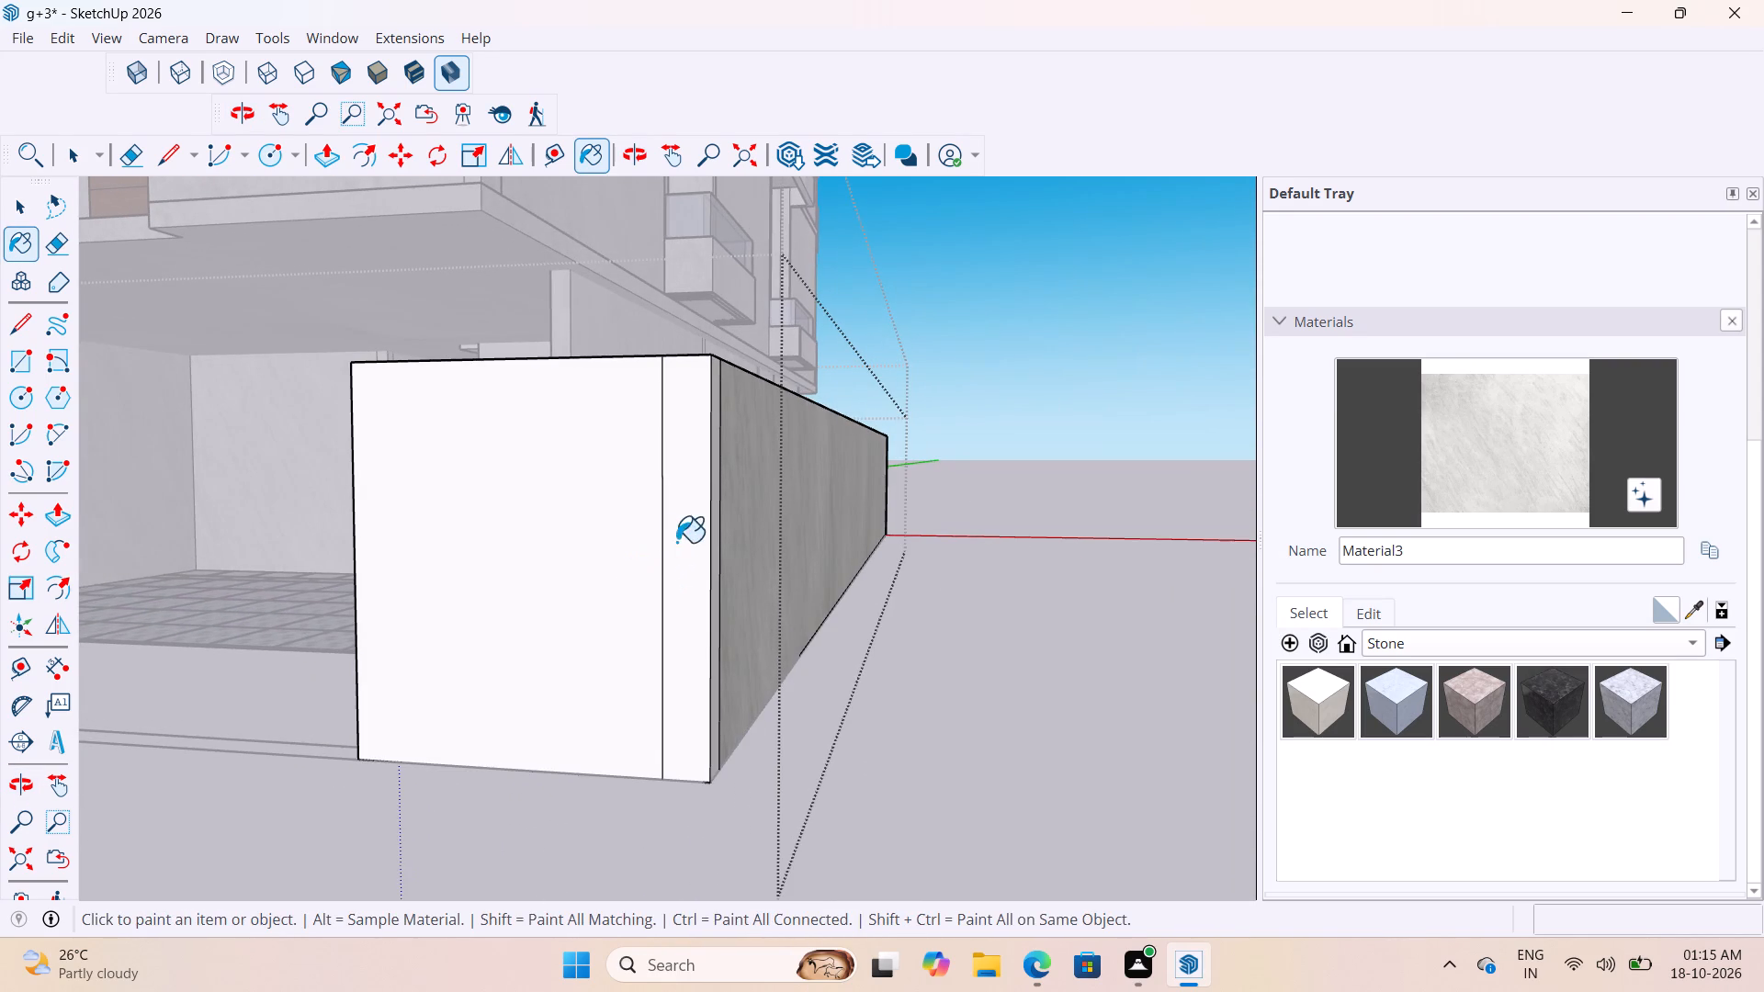
left_click(682, 534)
scroll(941, 538, "down", 14)
scroll(544, 582, "up", 8)
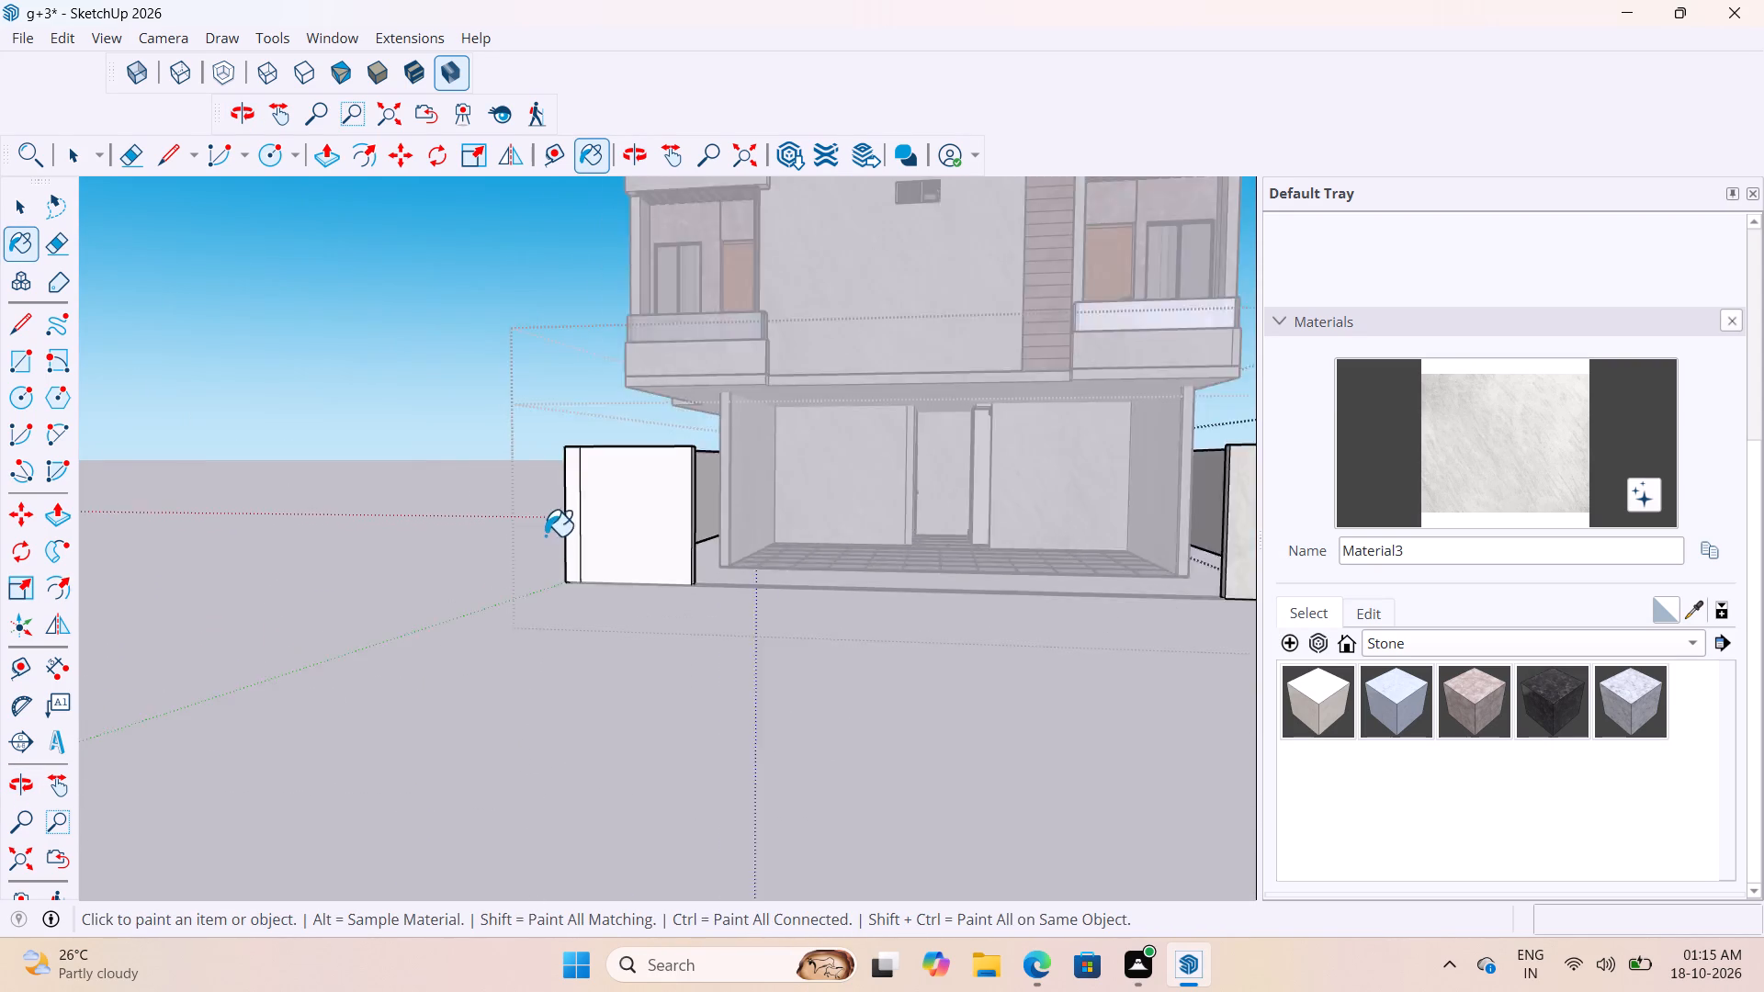
Paint the other short front wall segment, at the panelled wall's end, and its corner strip with Material3 and leave the compound wall group.
scroll(545, 535, "up", 6)
left_click(590, 492)
left_click(684, 499)
scroll(834, 534, "down", 8)
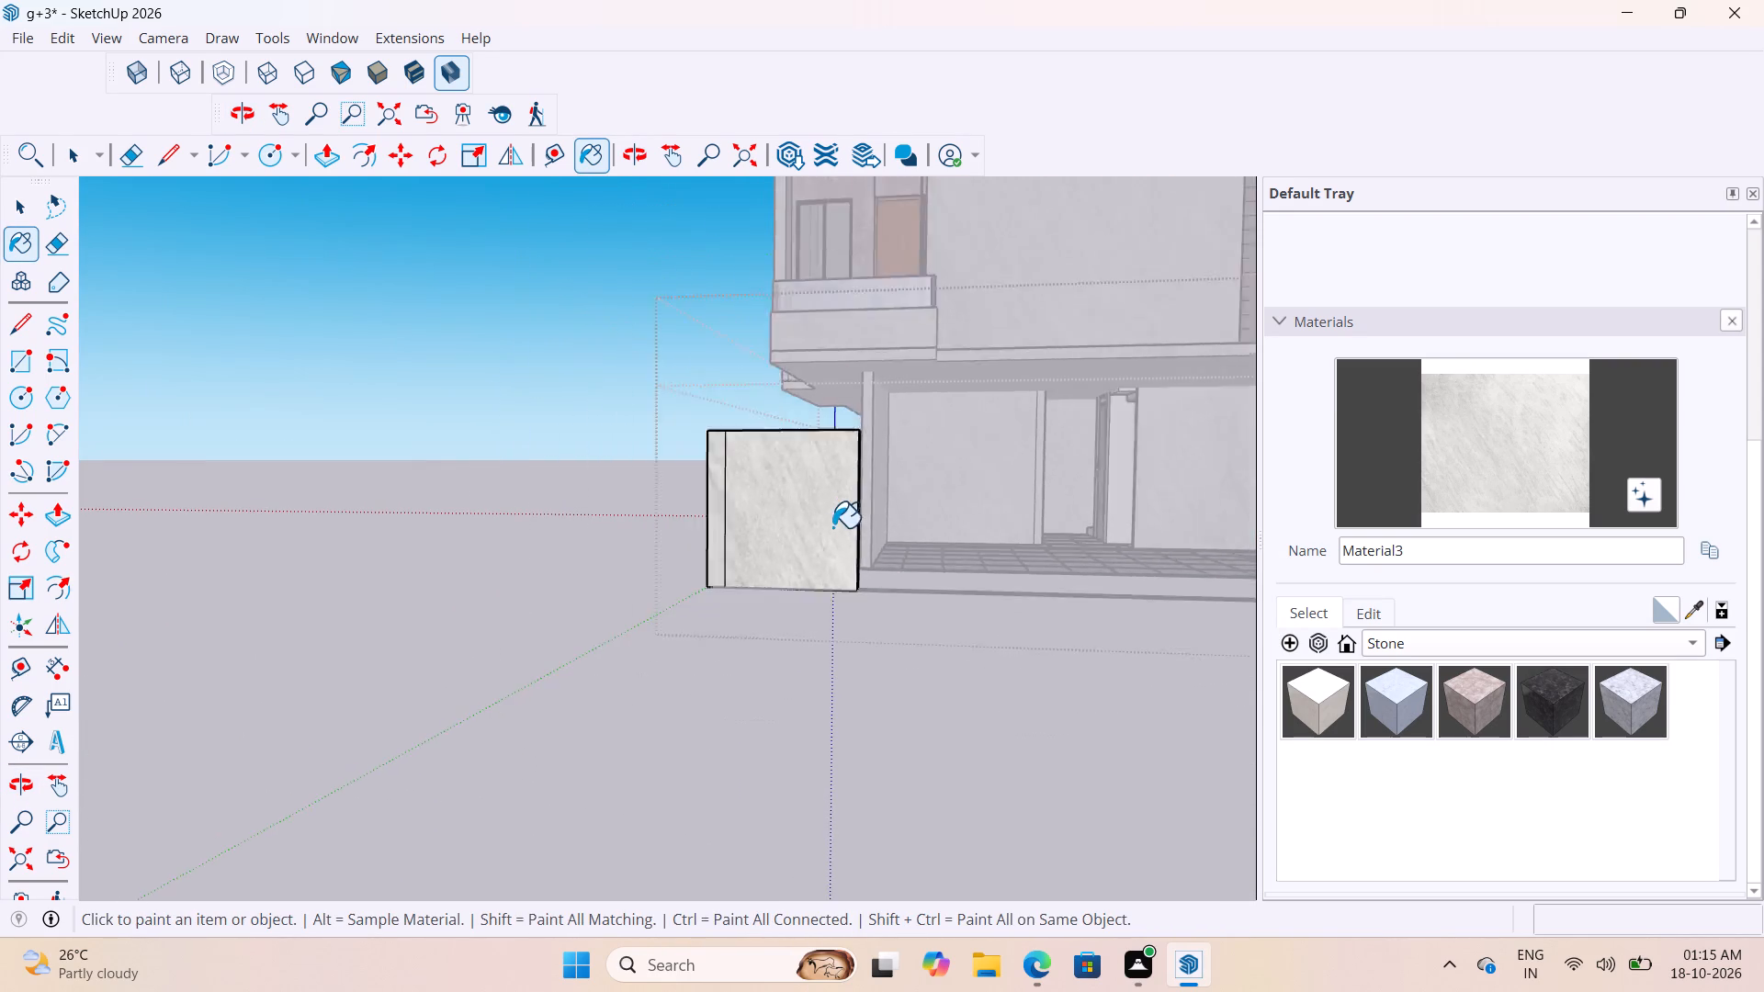
scroll(832, 527, "down", 7)
middle_click_drag(833, 595, 837, 703)
scroll(833, 598, "down", 1)
key("space")
left_click(838, 713)
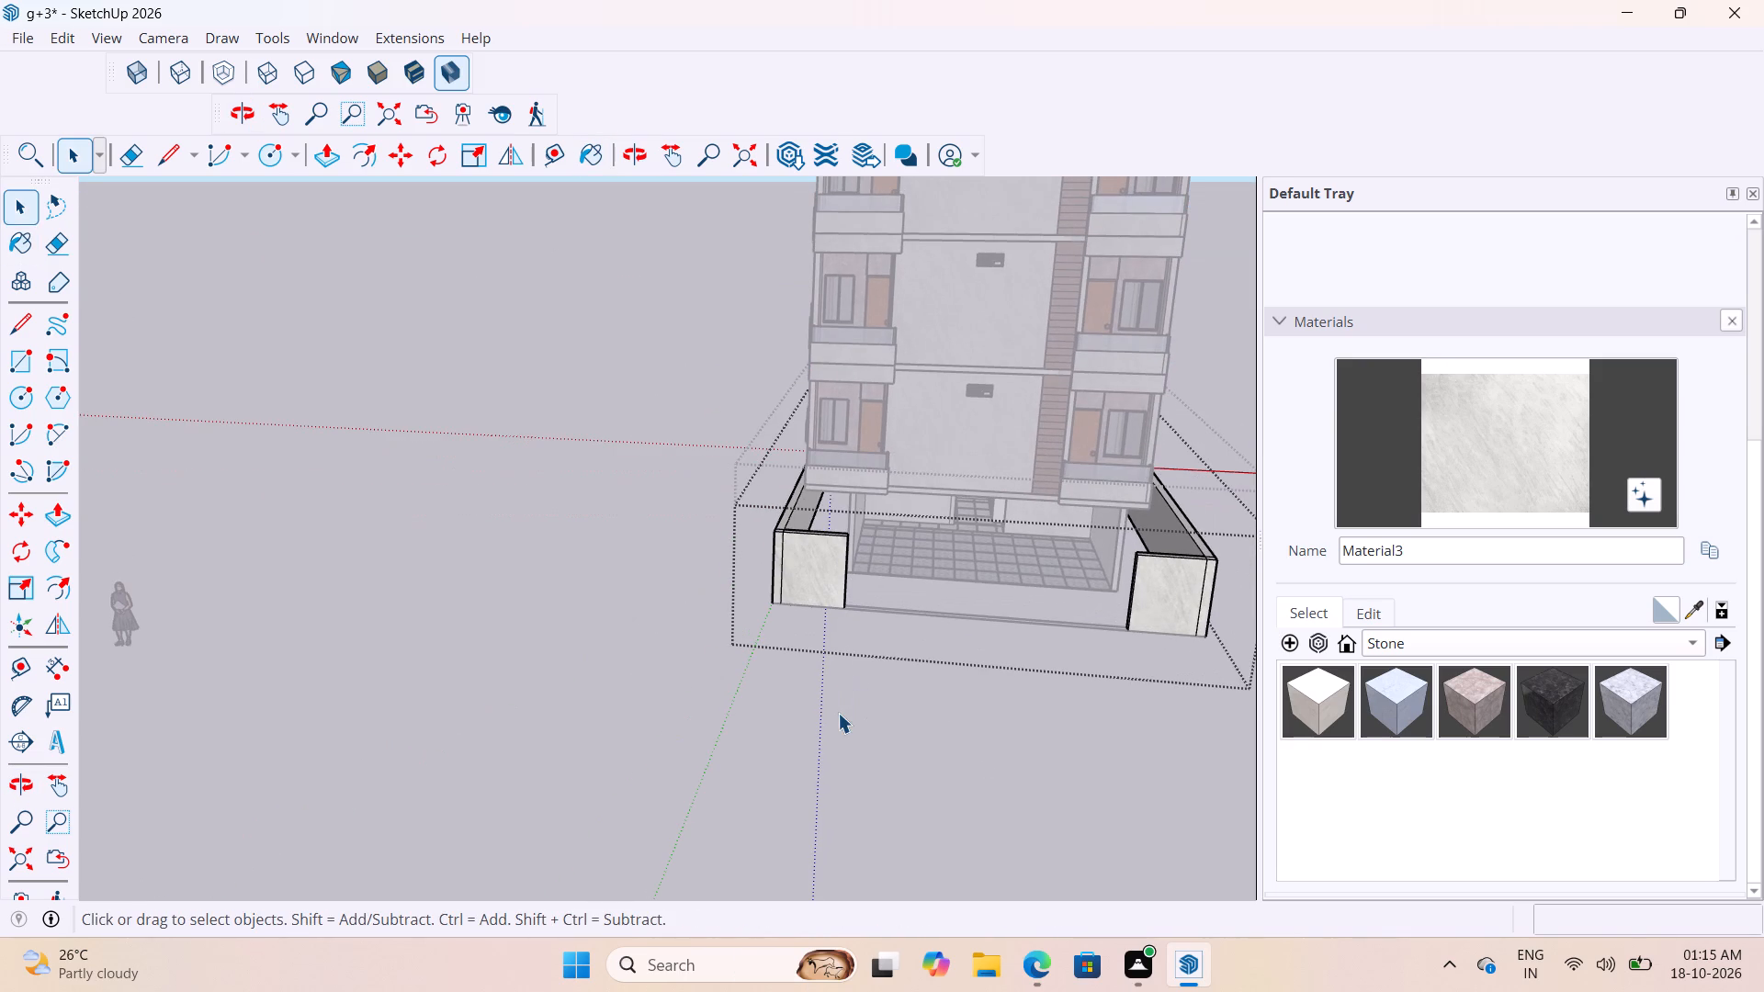
scroll(865, 644, "up", 4)
left_click(814, 683)
scroll(795, 573, "down", 3)
Examine the painted compound wall and the building's facades, balconies and roof from several sides.
middle_click_drag(799, 594, 1033, 575)
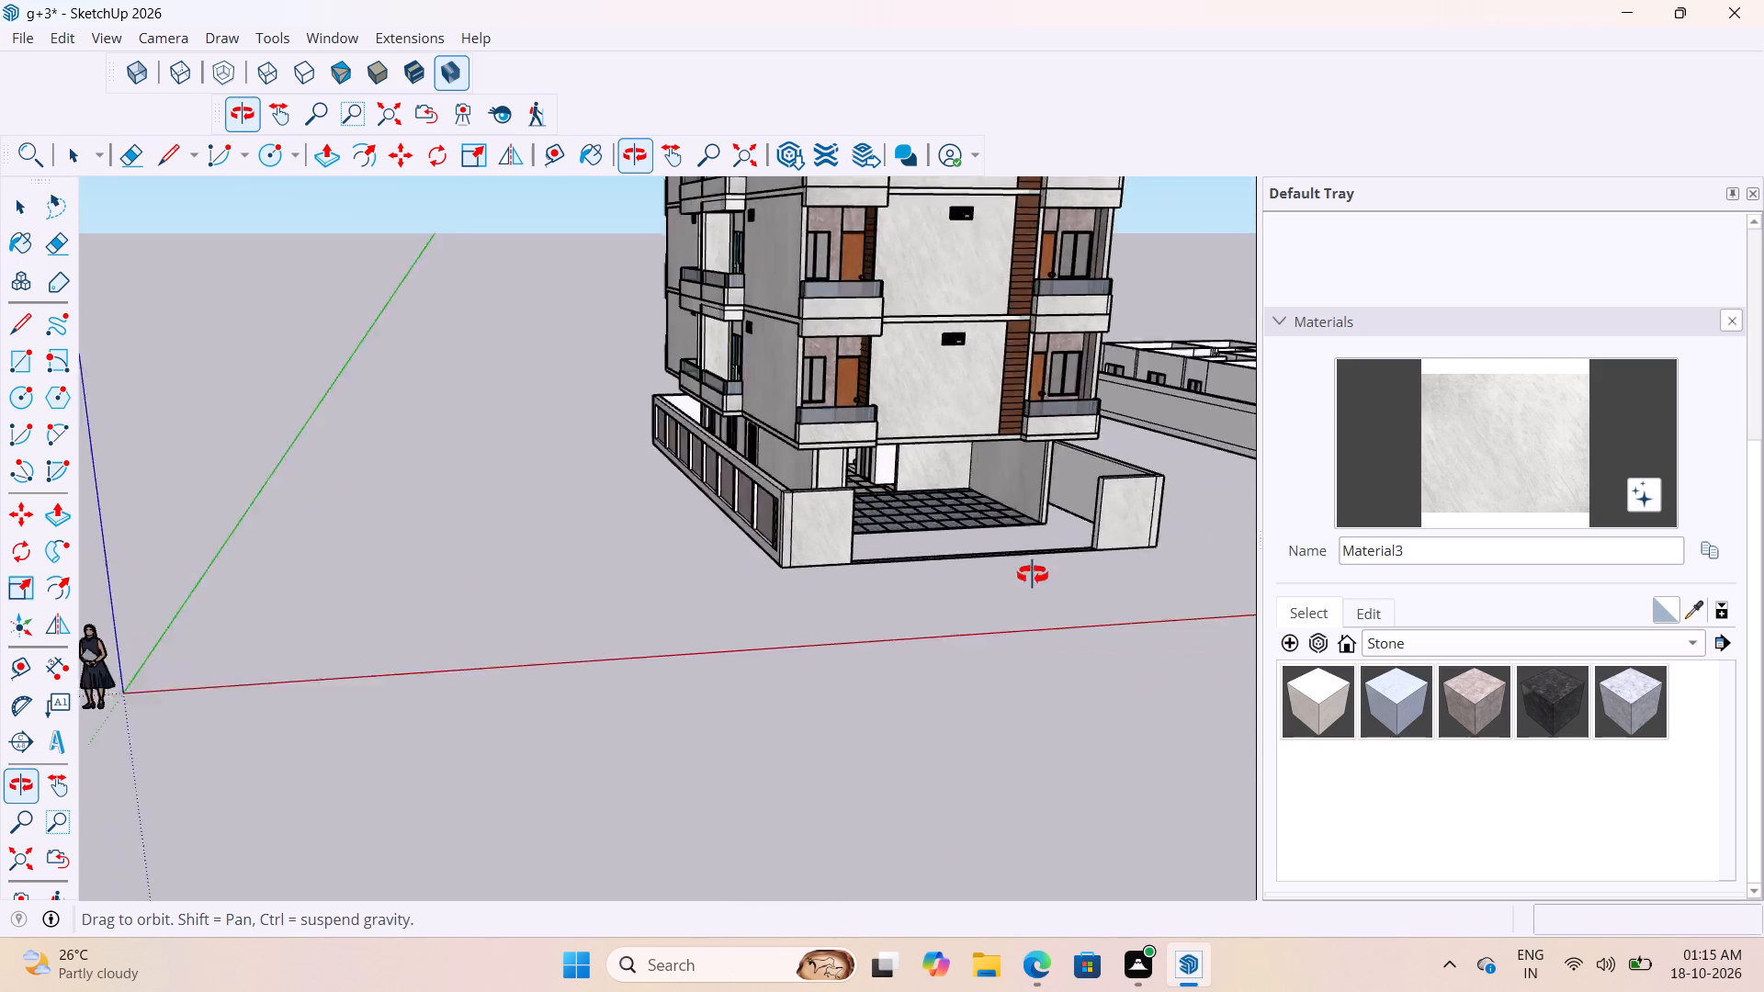
middle_click_drag(1033, 575, 893, 673)
scroll(712, 493, "up", 7)
scroll(823, 336, "down", 6)
middle_click_drag(776, 366, 776, 339)
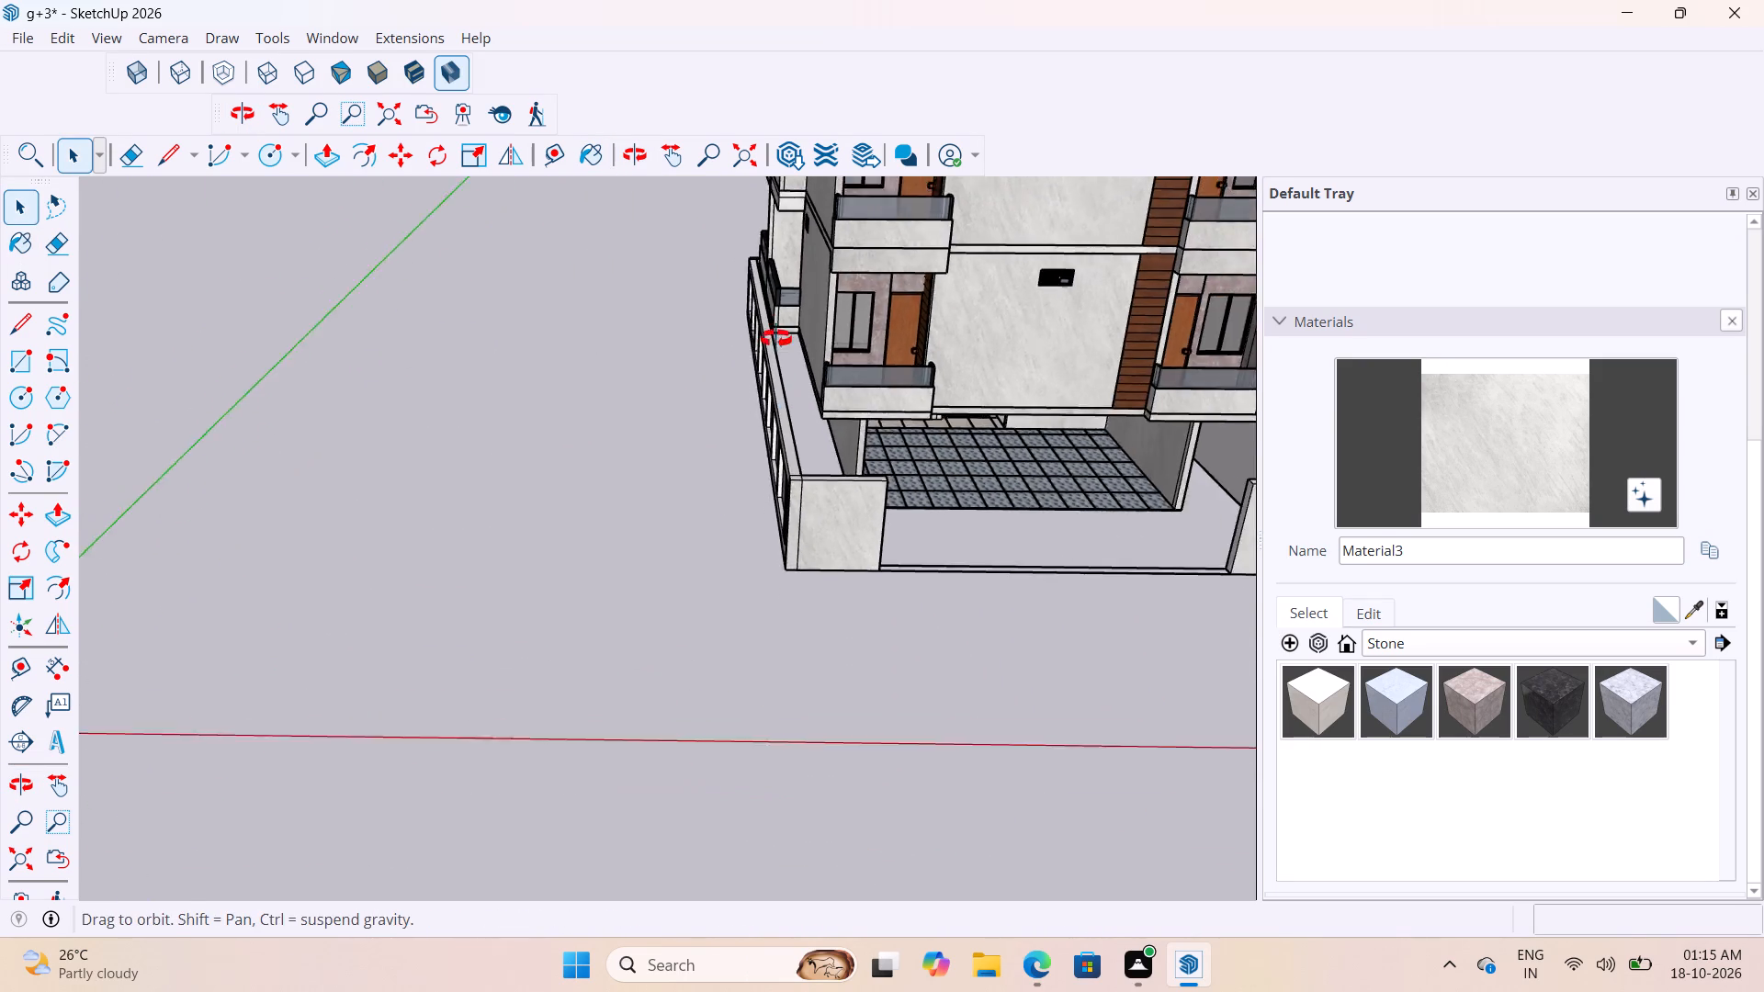
middle_click_drag(776, 339, 796, 270)
scroll(744, 350, "down", 4)
scroll(816, 502, "up", 9)
scroll(774, 323, "down", 4)
middle_click_drag(743, 422, 828, 387)
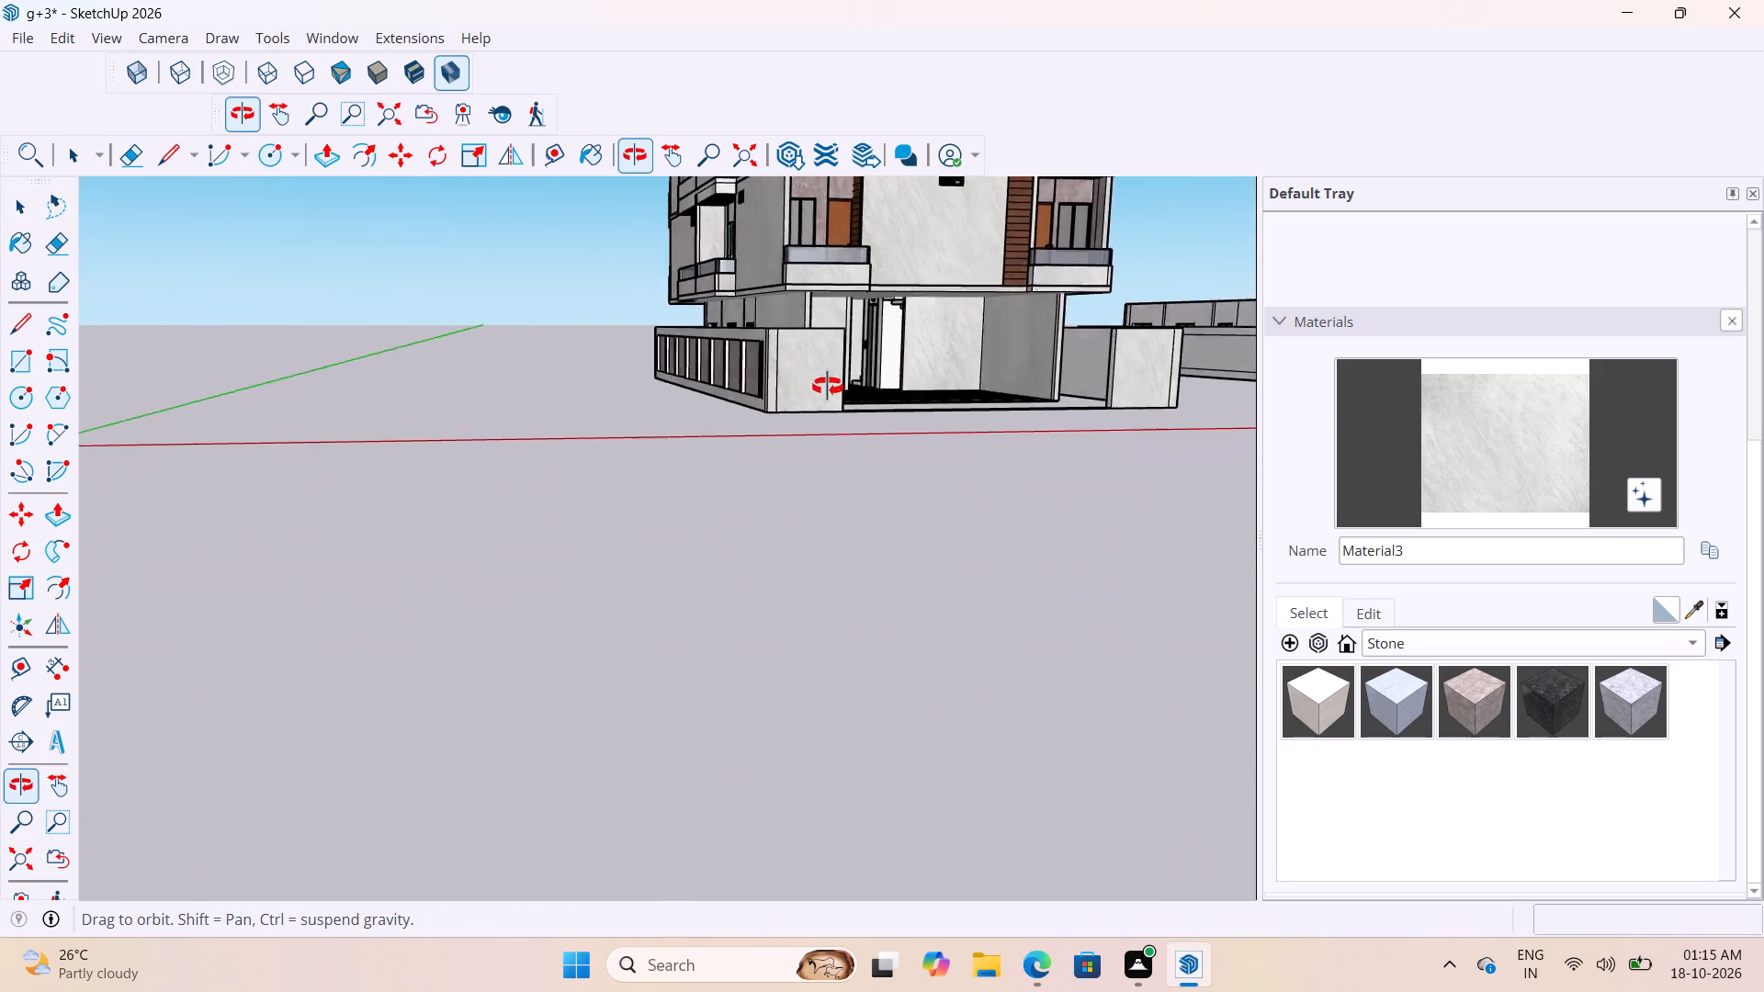
middle_click_drag(828, 387, 977, 422)
scroll(726, 359, "up", 4)
scroll(720, 352, "down", 9)
middle_click_drag(888, 437, 808, 474)
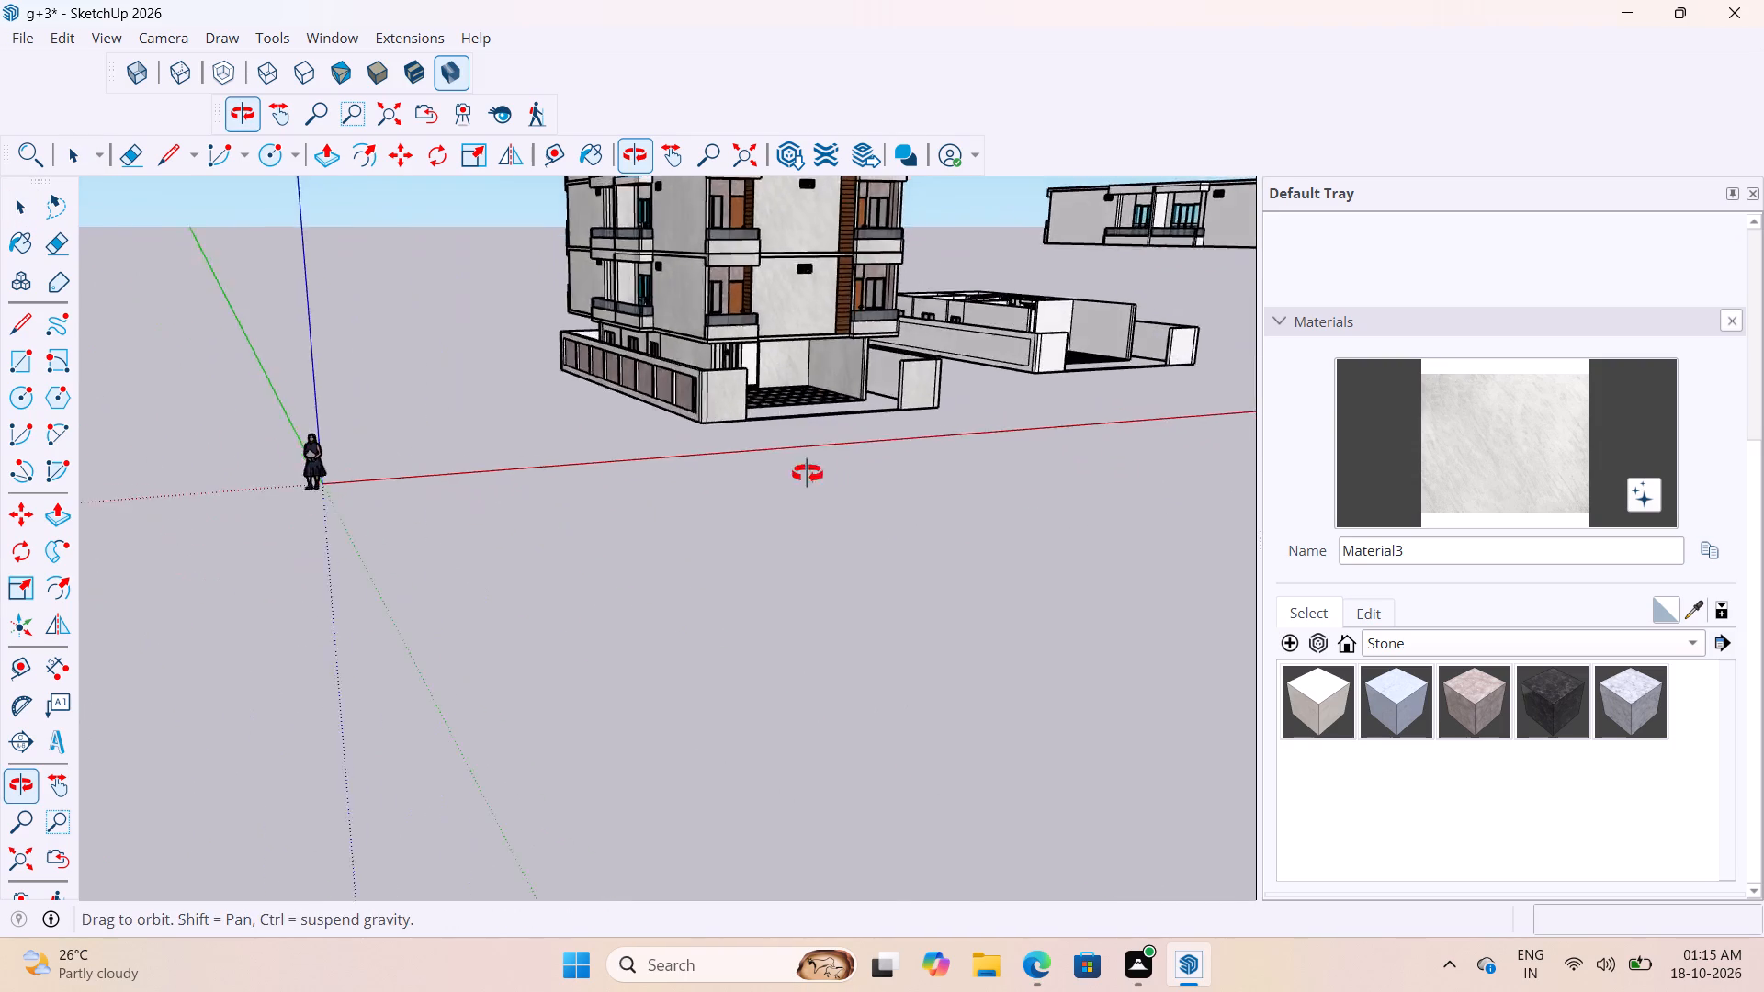
middle_click_drag(808, 474, 792, 552)
scroll(796, 592, "down", 8)
middle_click_drag(761, 487, 834, 473)
scroll(848, 509, "up", 8)
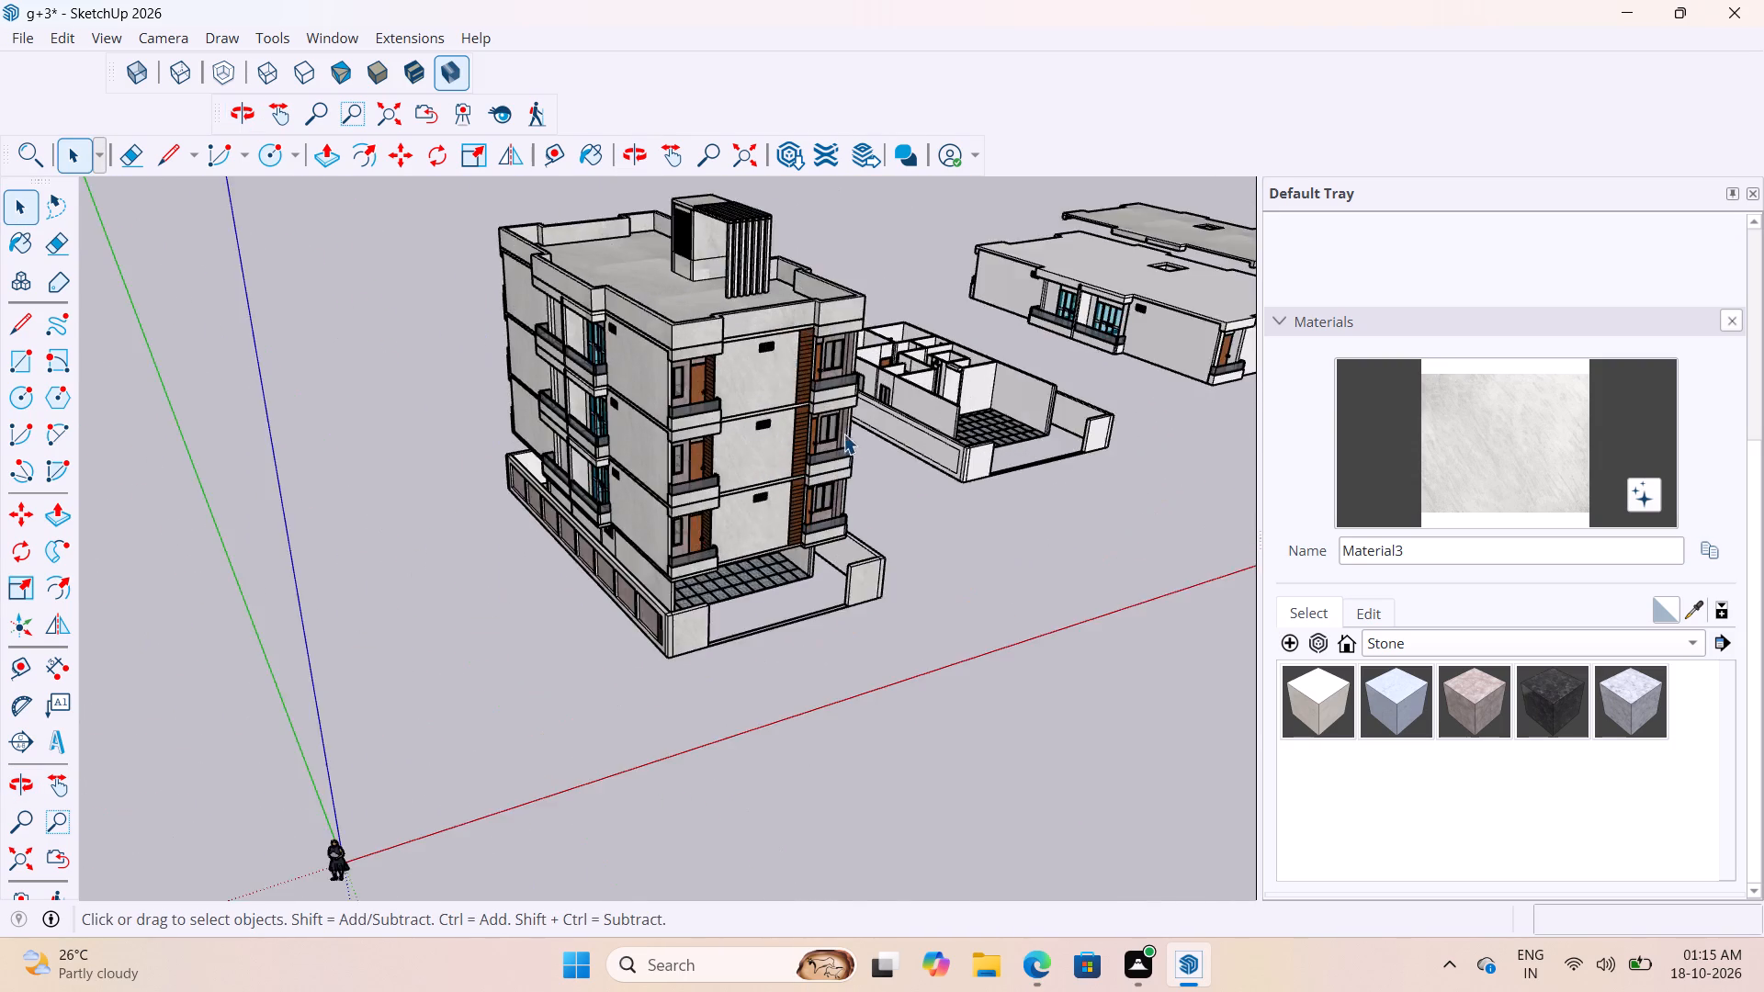
scroll(843, 434, "up", 5)
middle_click_drag(839, 413, 871, 417)
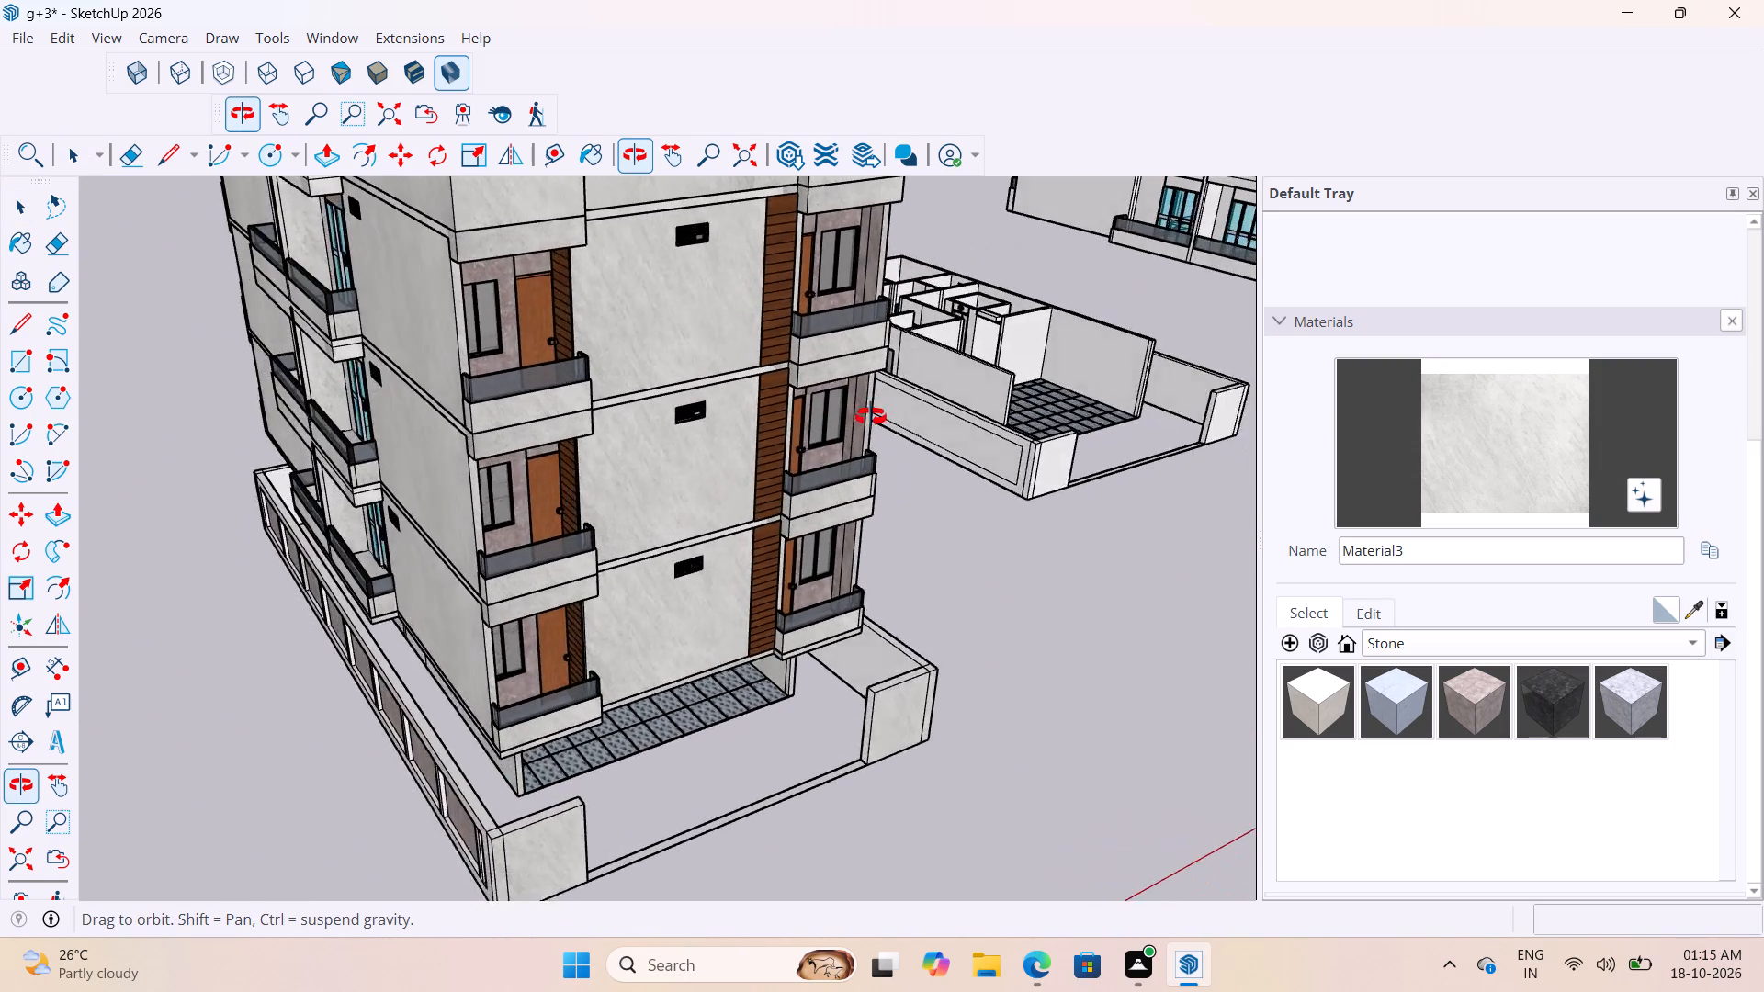
middle_click_drag(871, 417, 981, 424)
scroll(927, 499, "down", 10)
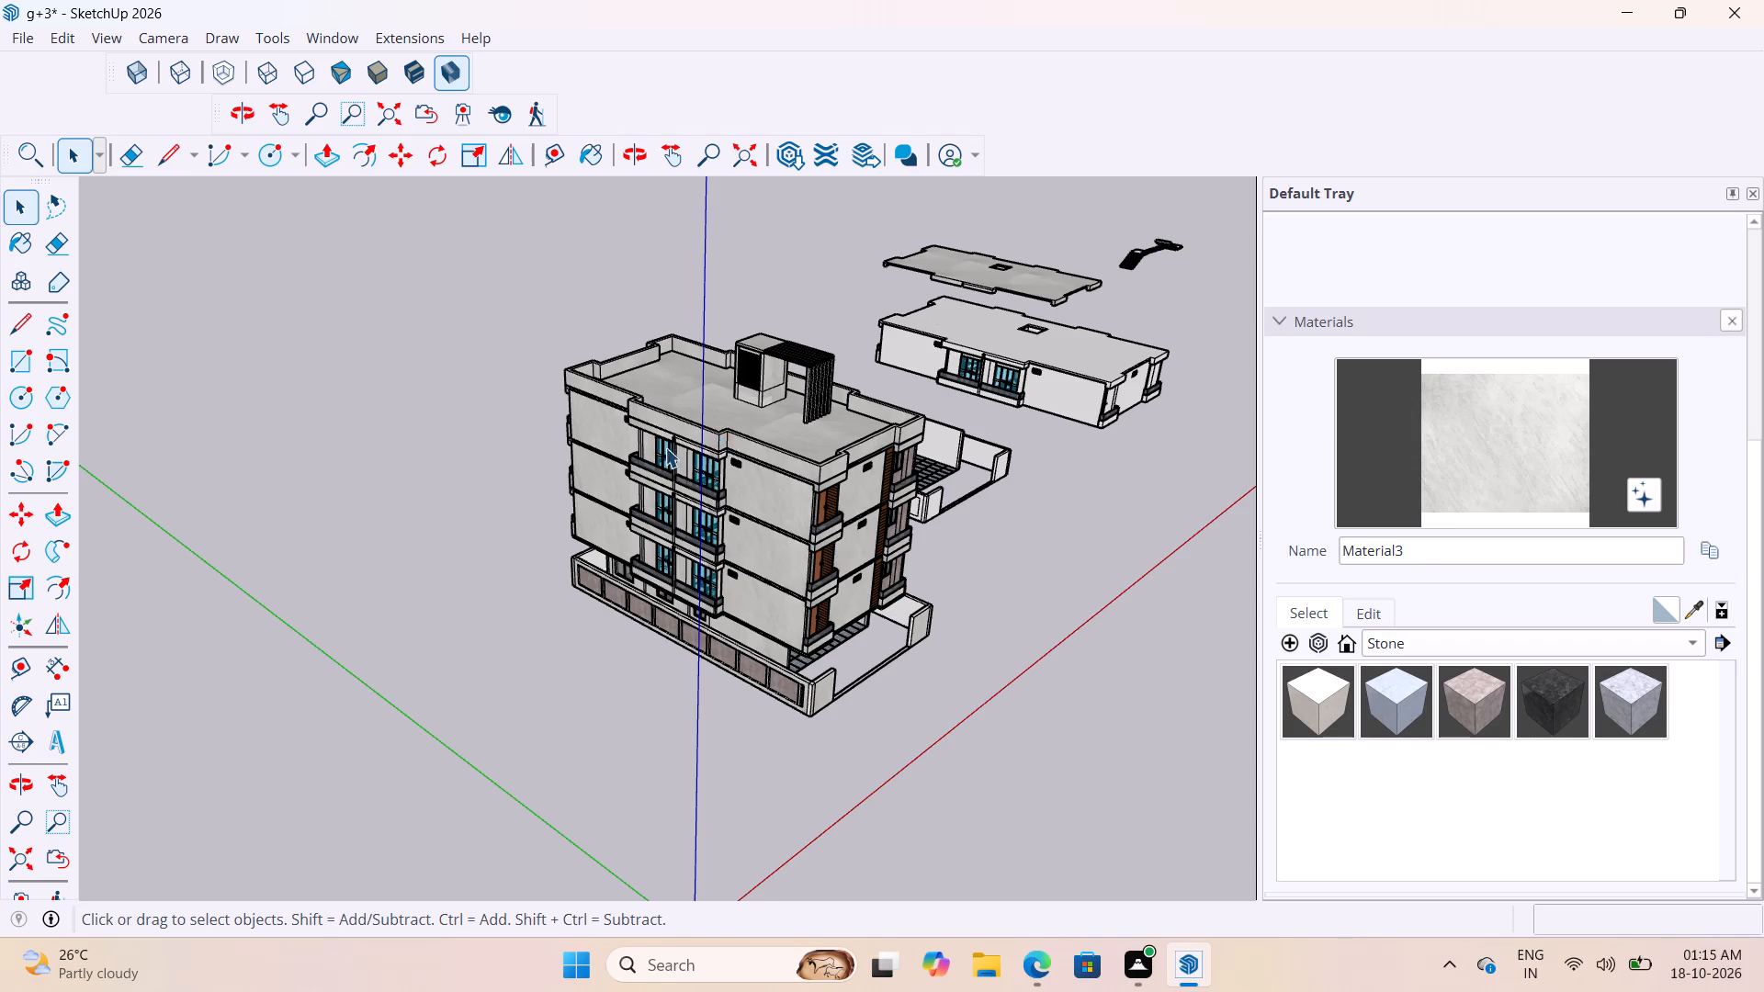
scroll(677, 441, "up", 20)
middle_click_drag(663, 359, 774, 189)
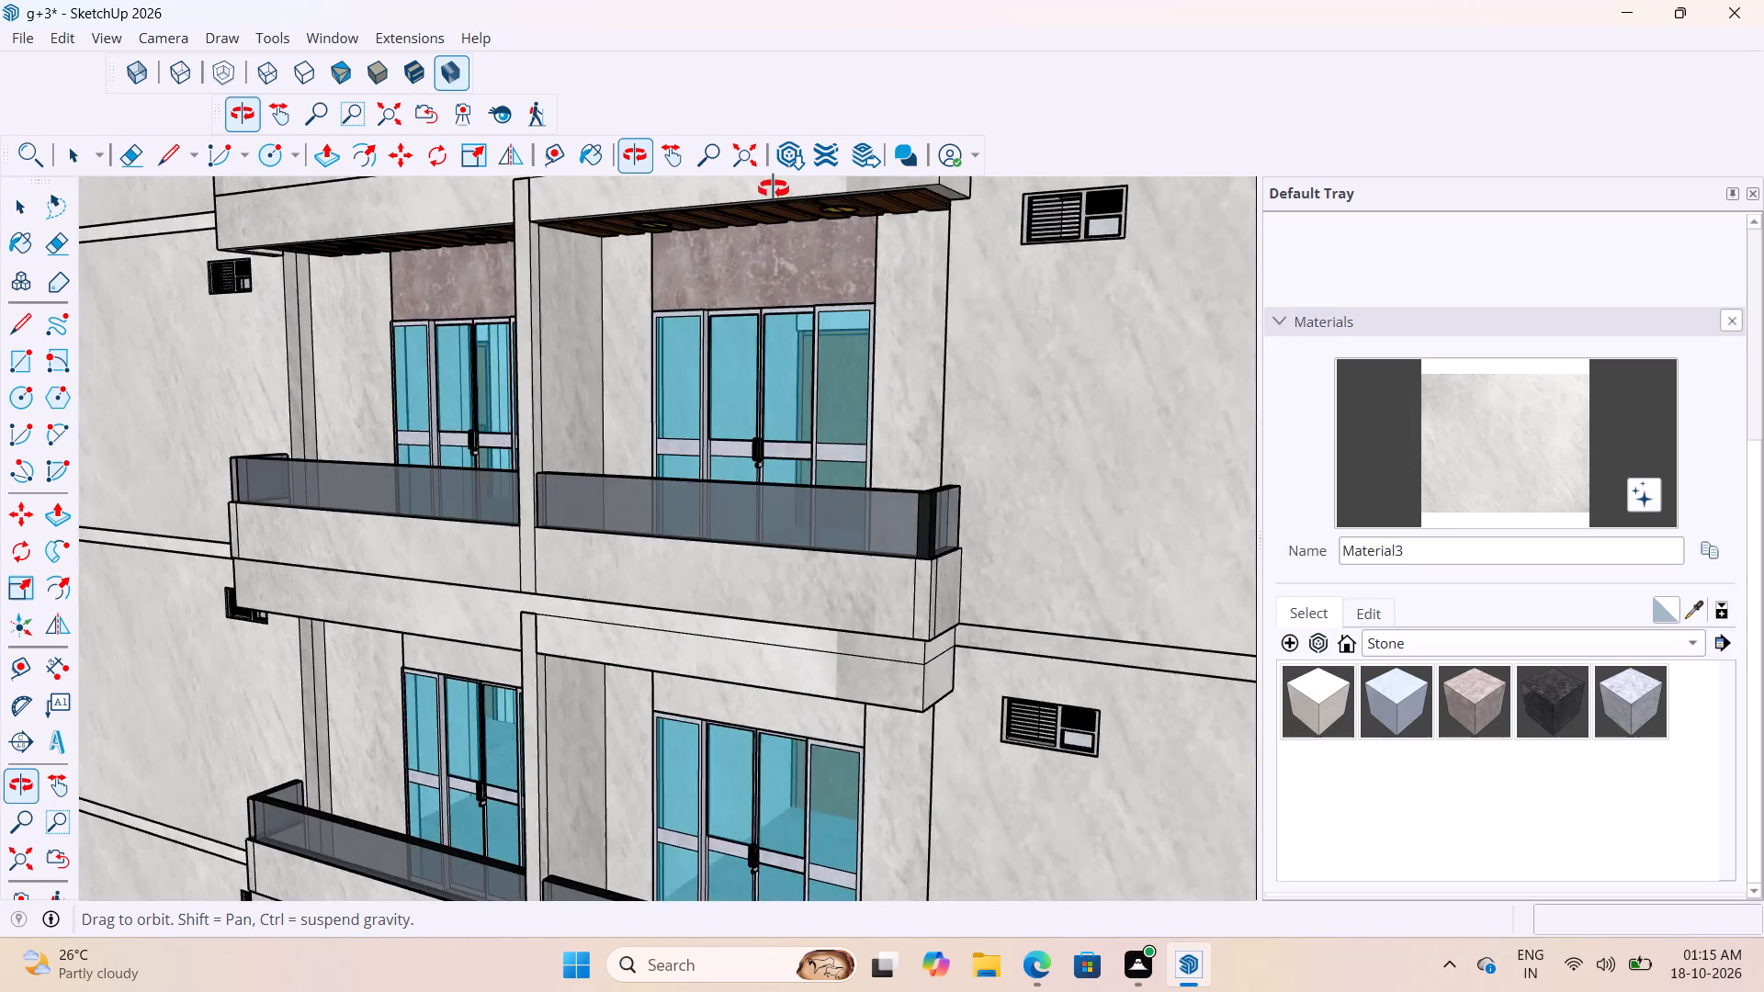
middle_click_drag(774, 189, 911, 246)
scroll(774, 332, "down", 10)
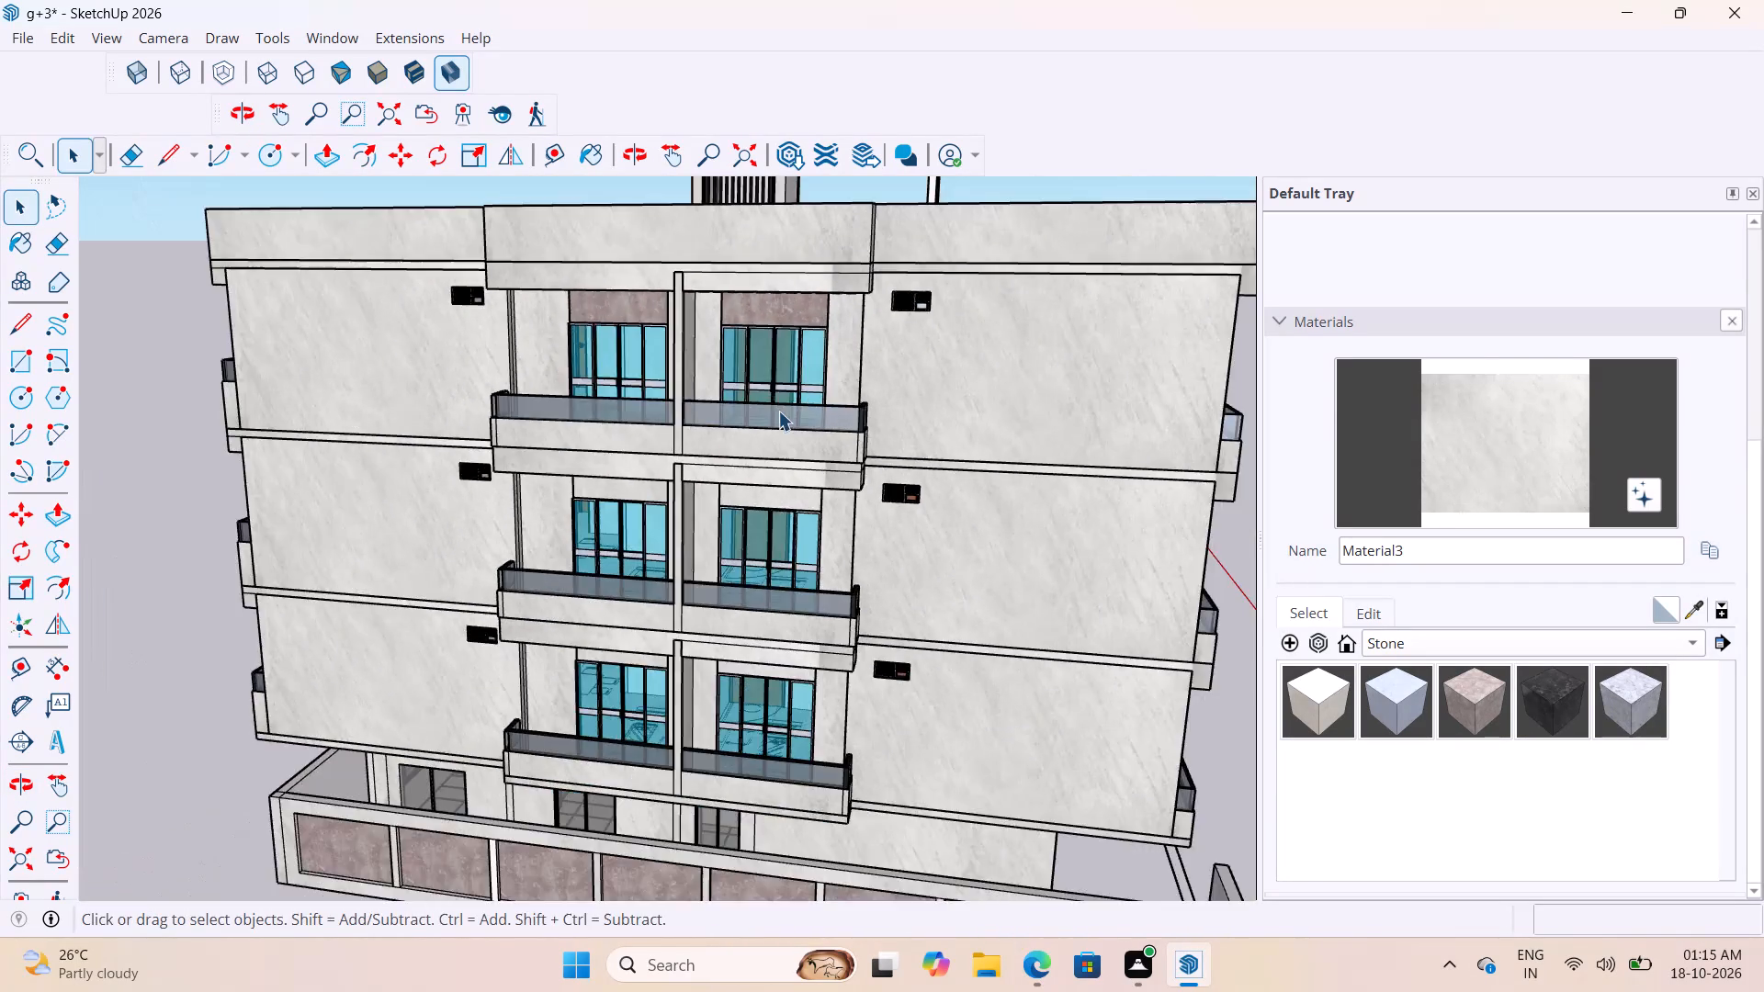
scroll(778, 411, "down", 5)
middle_click_drag(770, 495, 726, 500)
scroll(770, 494, "up", 1)
scroll(735, 498, "down", 1)
scroll(711, 507, "up", 1)
scroll(686, 516, "down", 5)
middle_click_drag(916, 550, 605, 513)
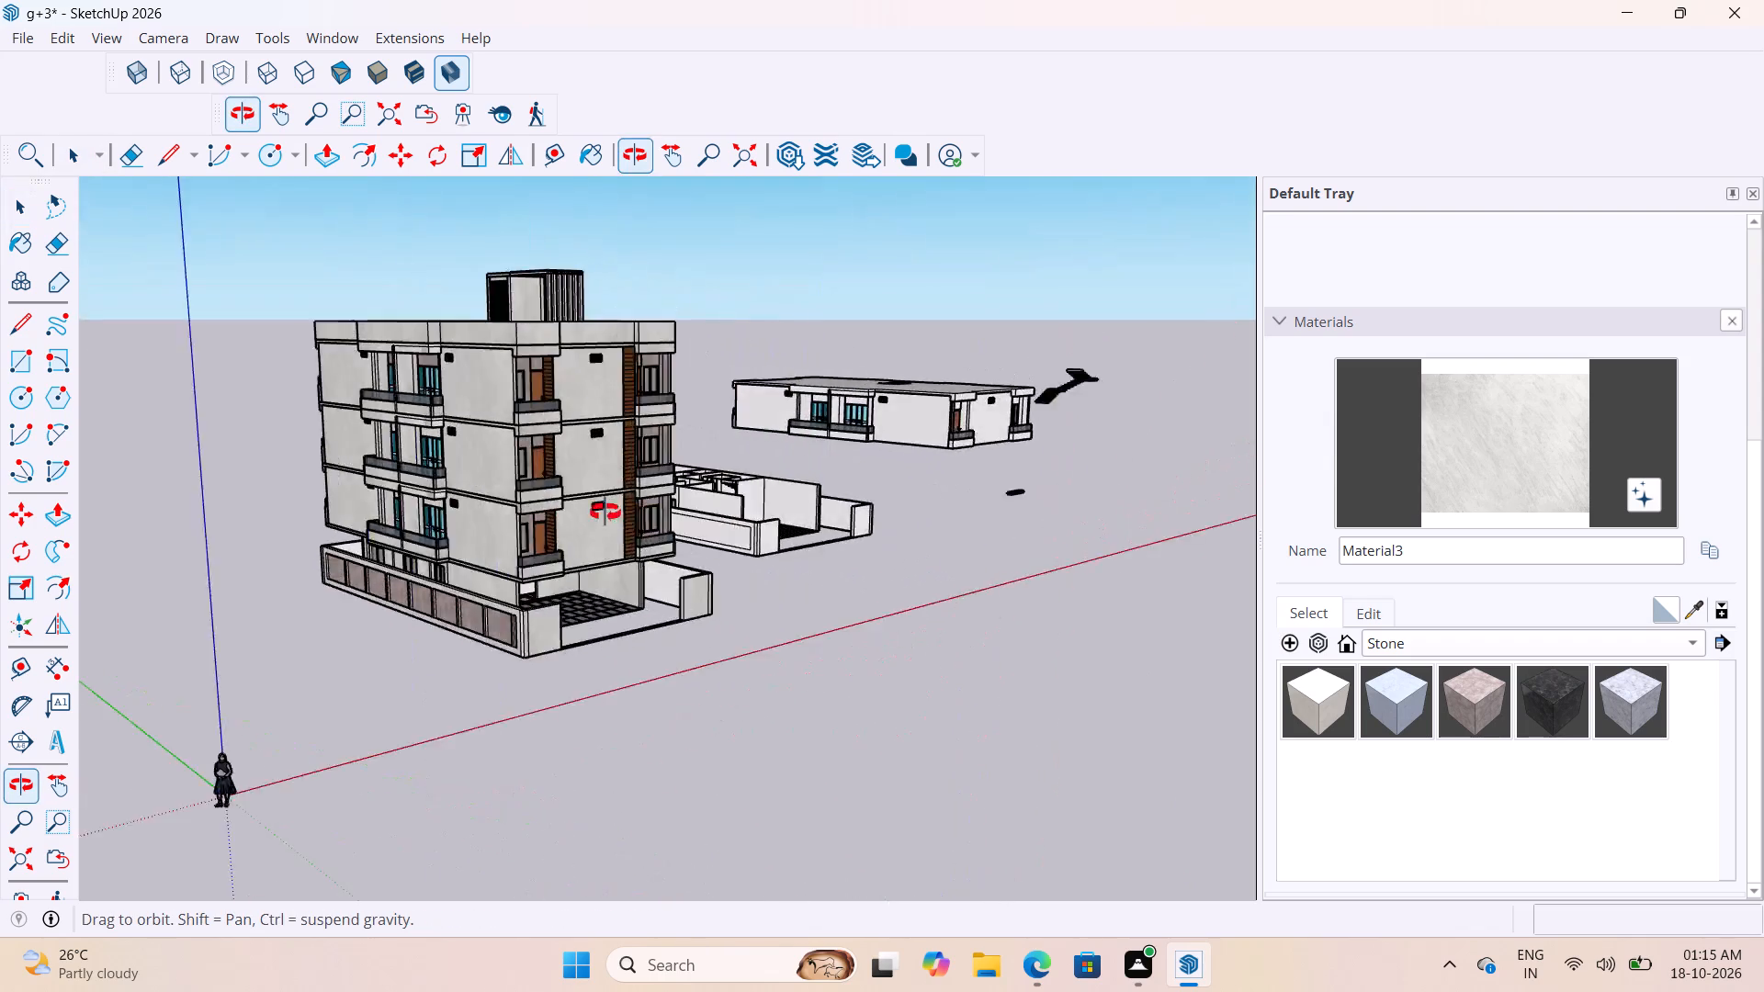
middle_click_drag(605, 513, 809, 535)
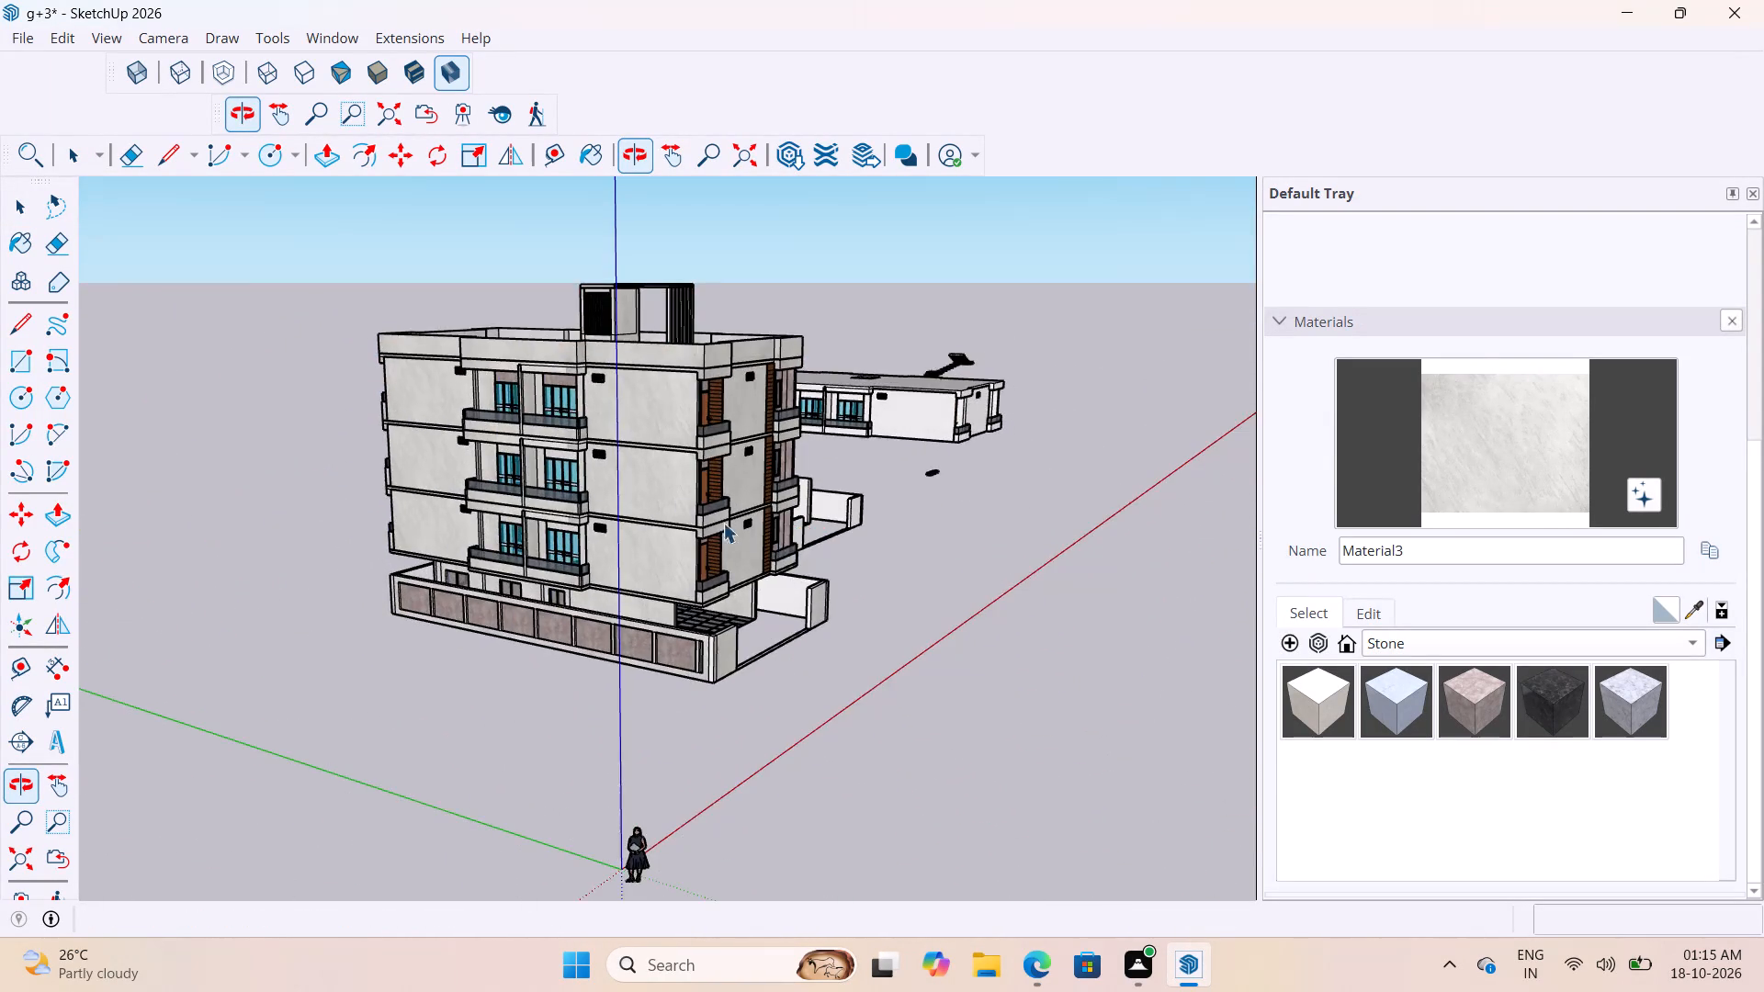
scroll(609, 466, "up", 14)
scroll(991, 492, "down", 16)
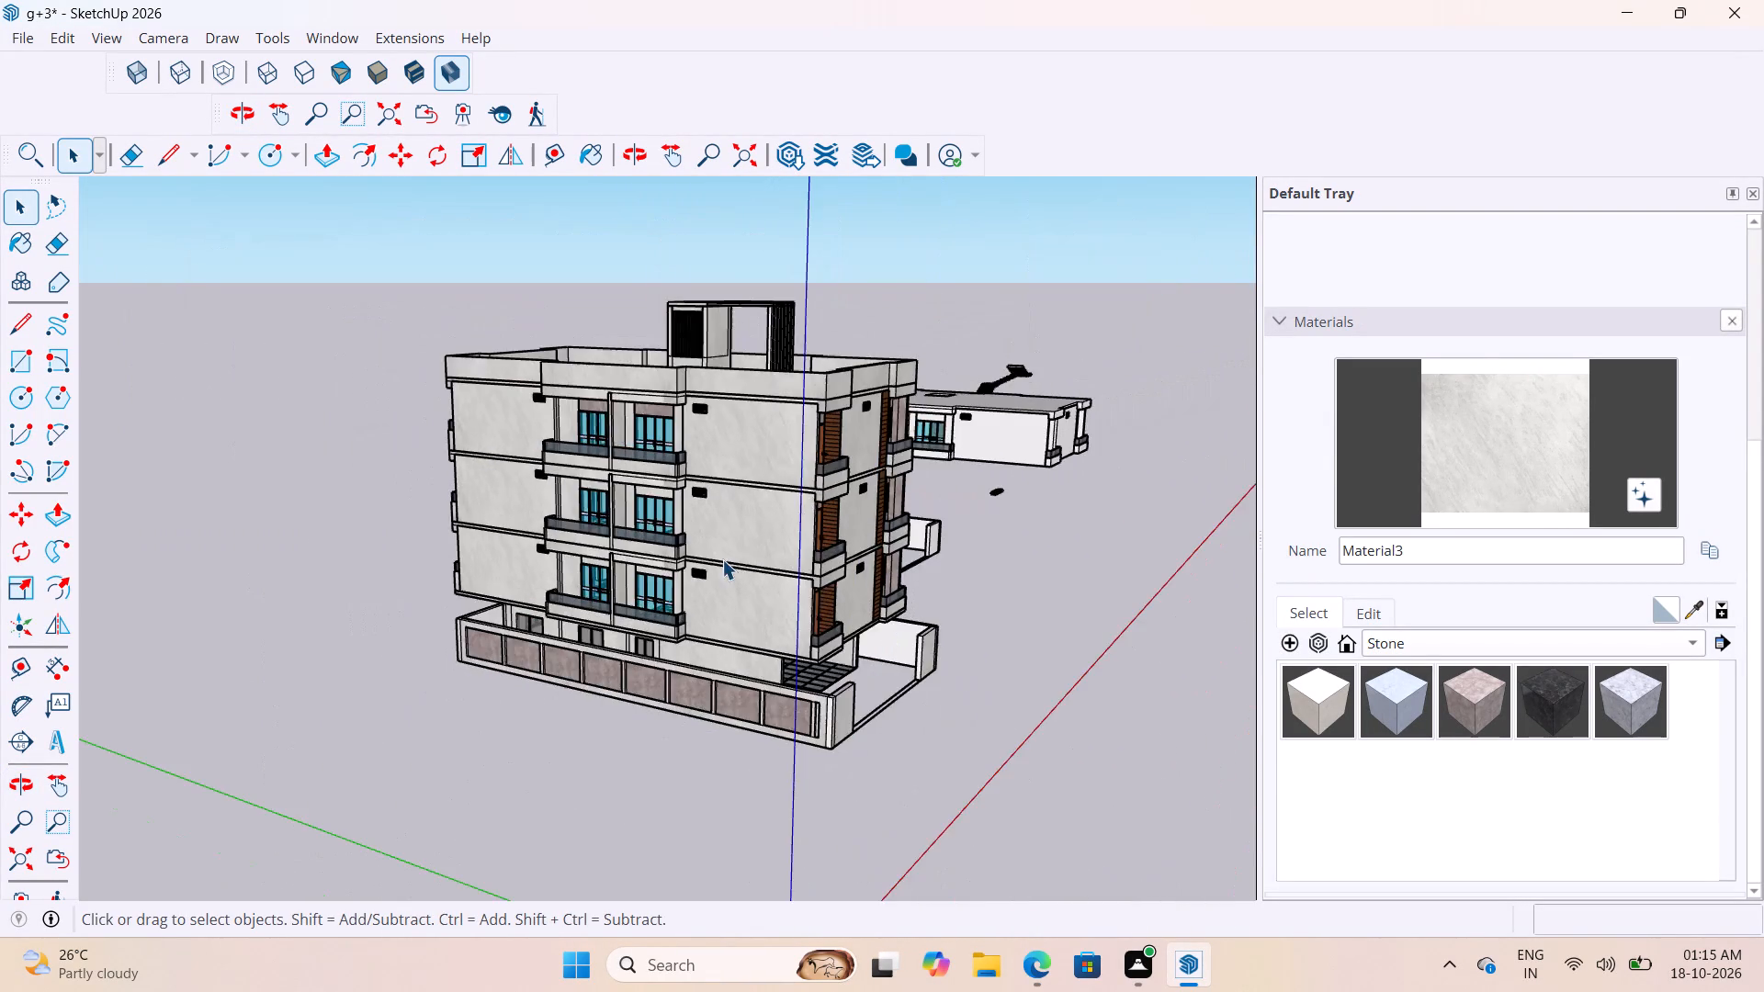
scroll(800, 523, "up", 7)
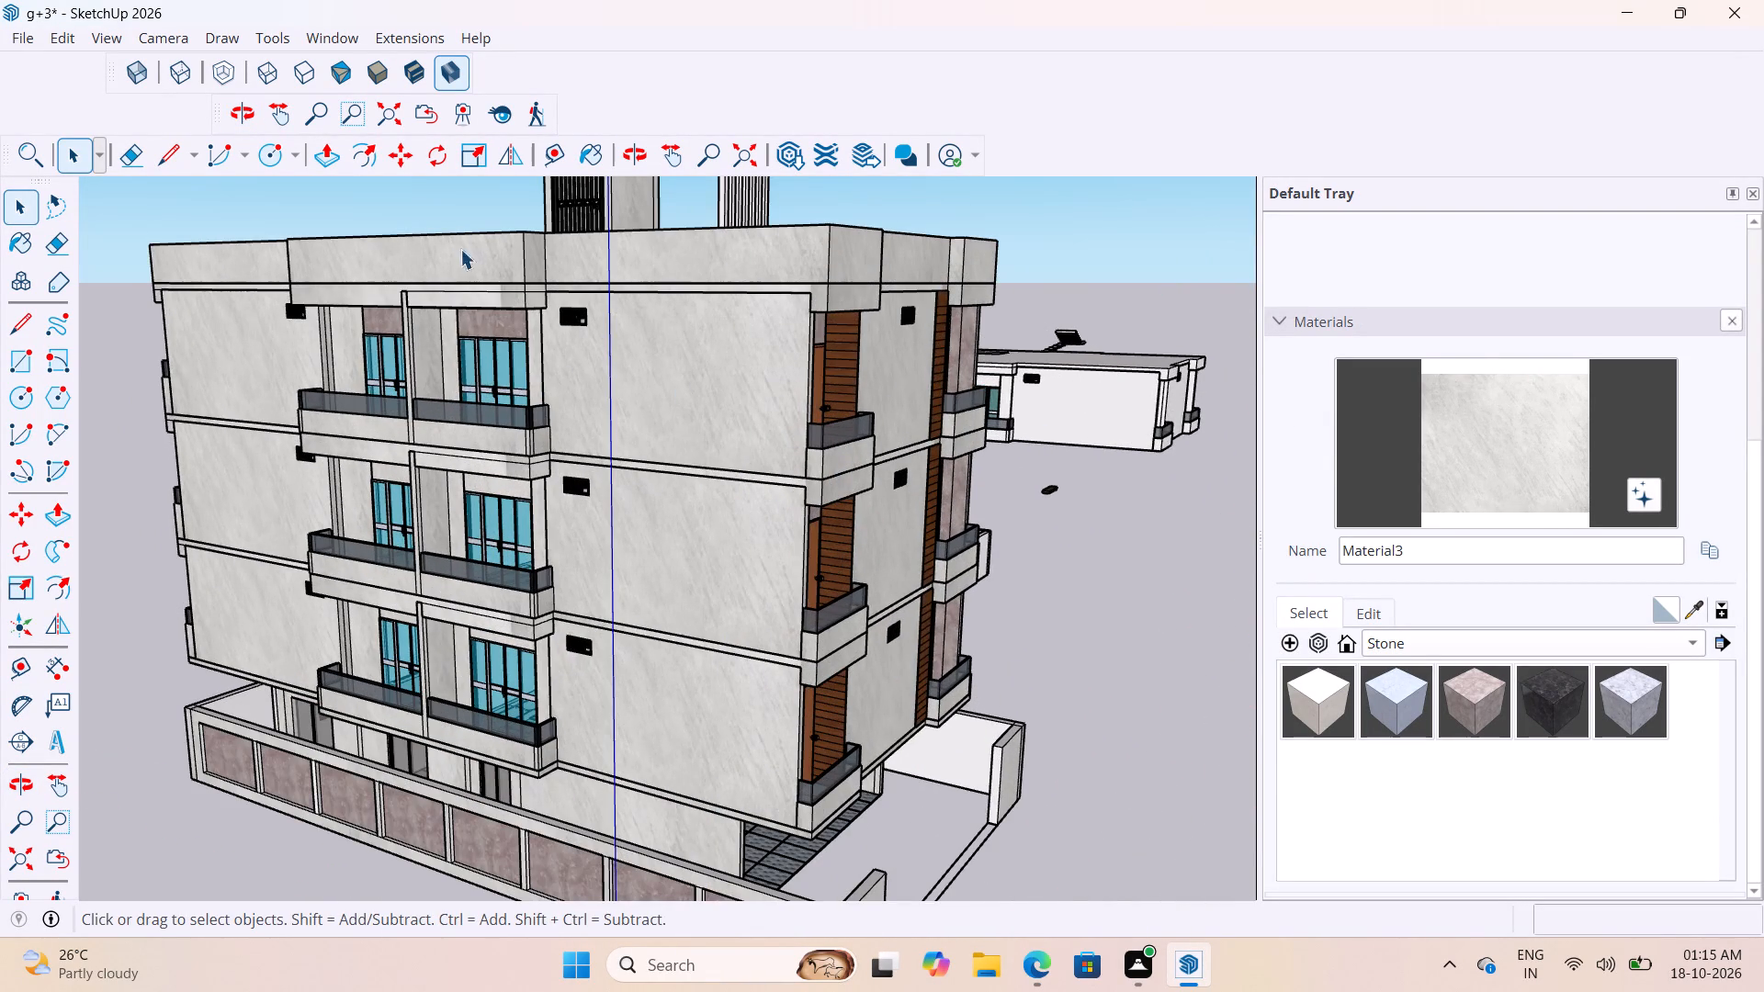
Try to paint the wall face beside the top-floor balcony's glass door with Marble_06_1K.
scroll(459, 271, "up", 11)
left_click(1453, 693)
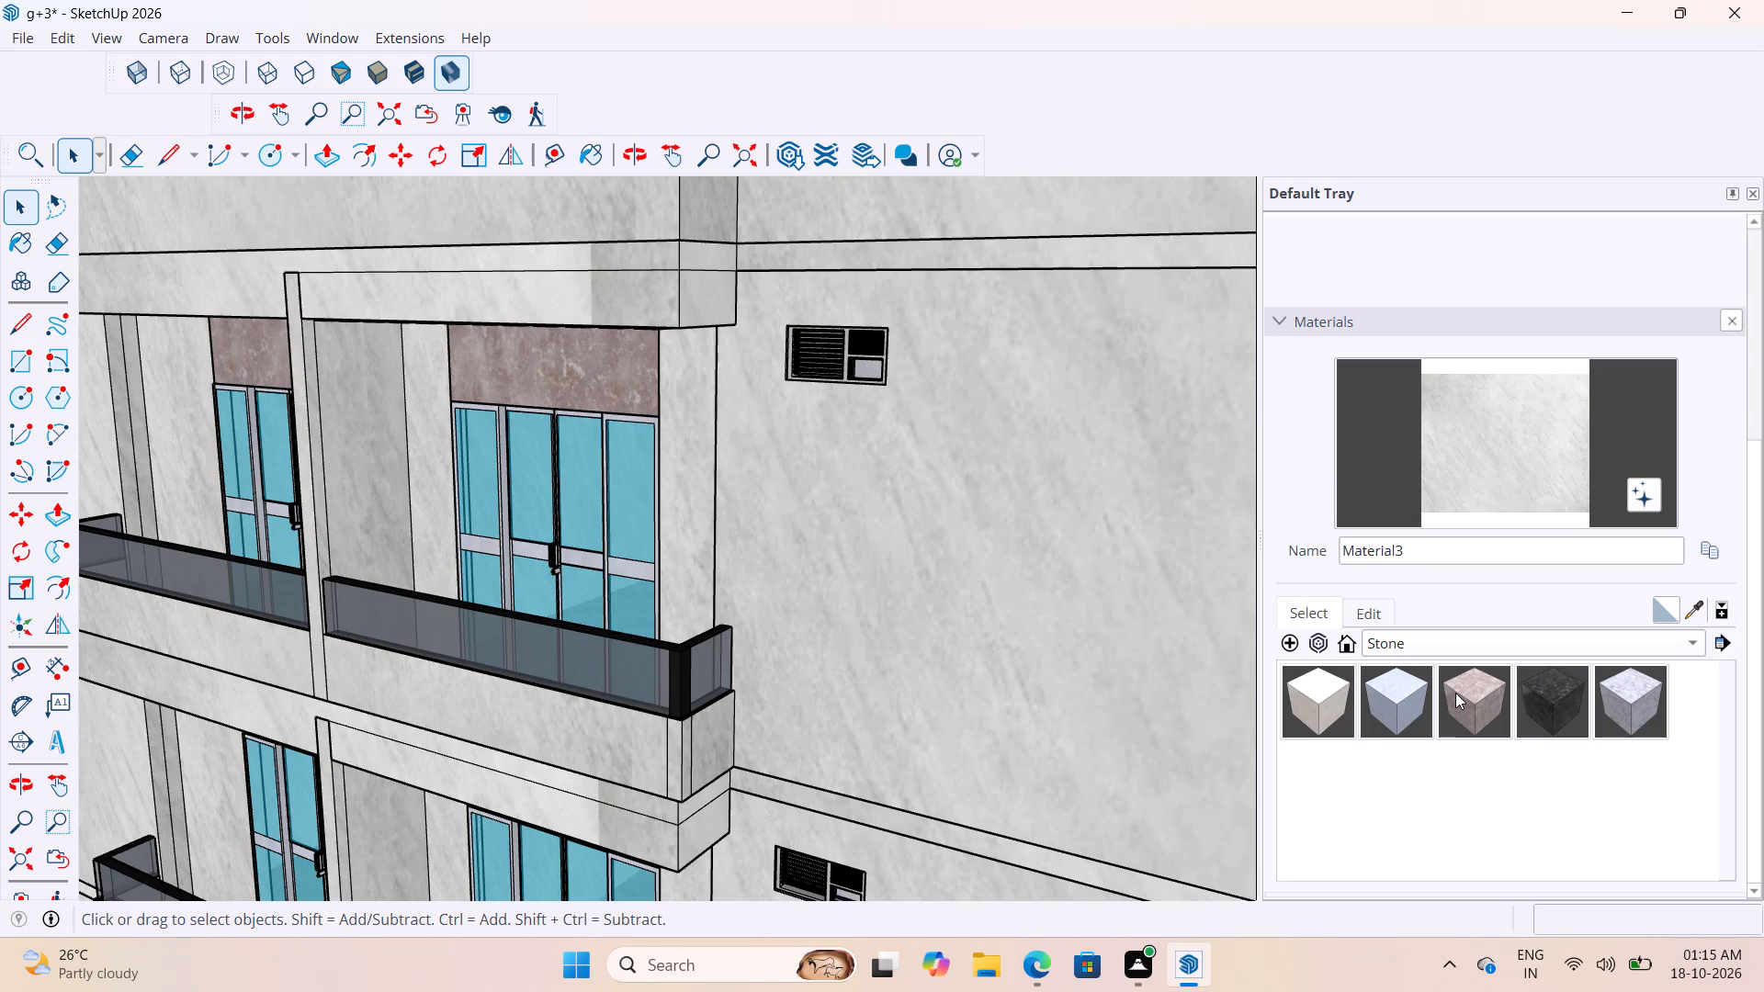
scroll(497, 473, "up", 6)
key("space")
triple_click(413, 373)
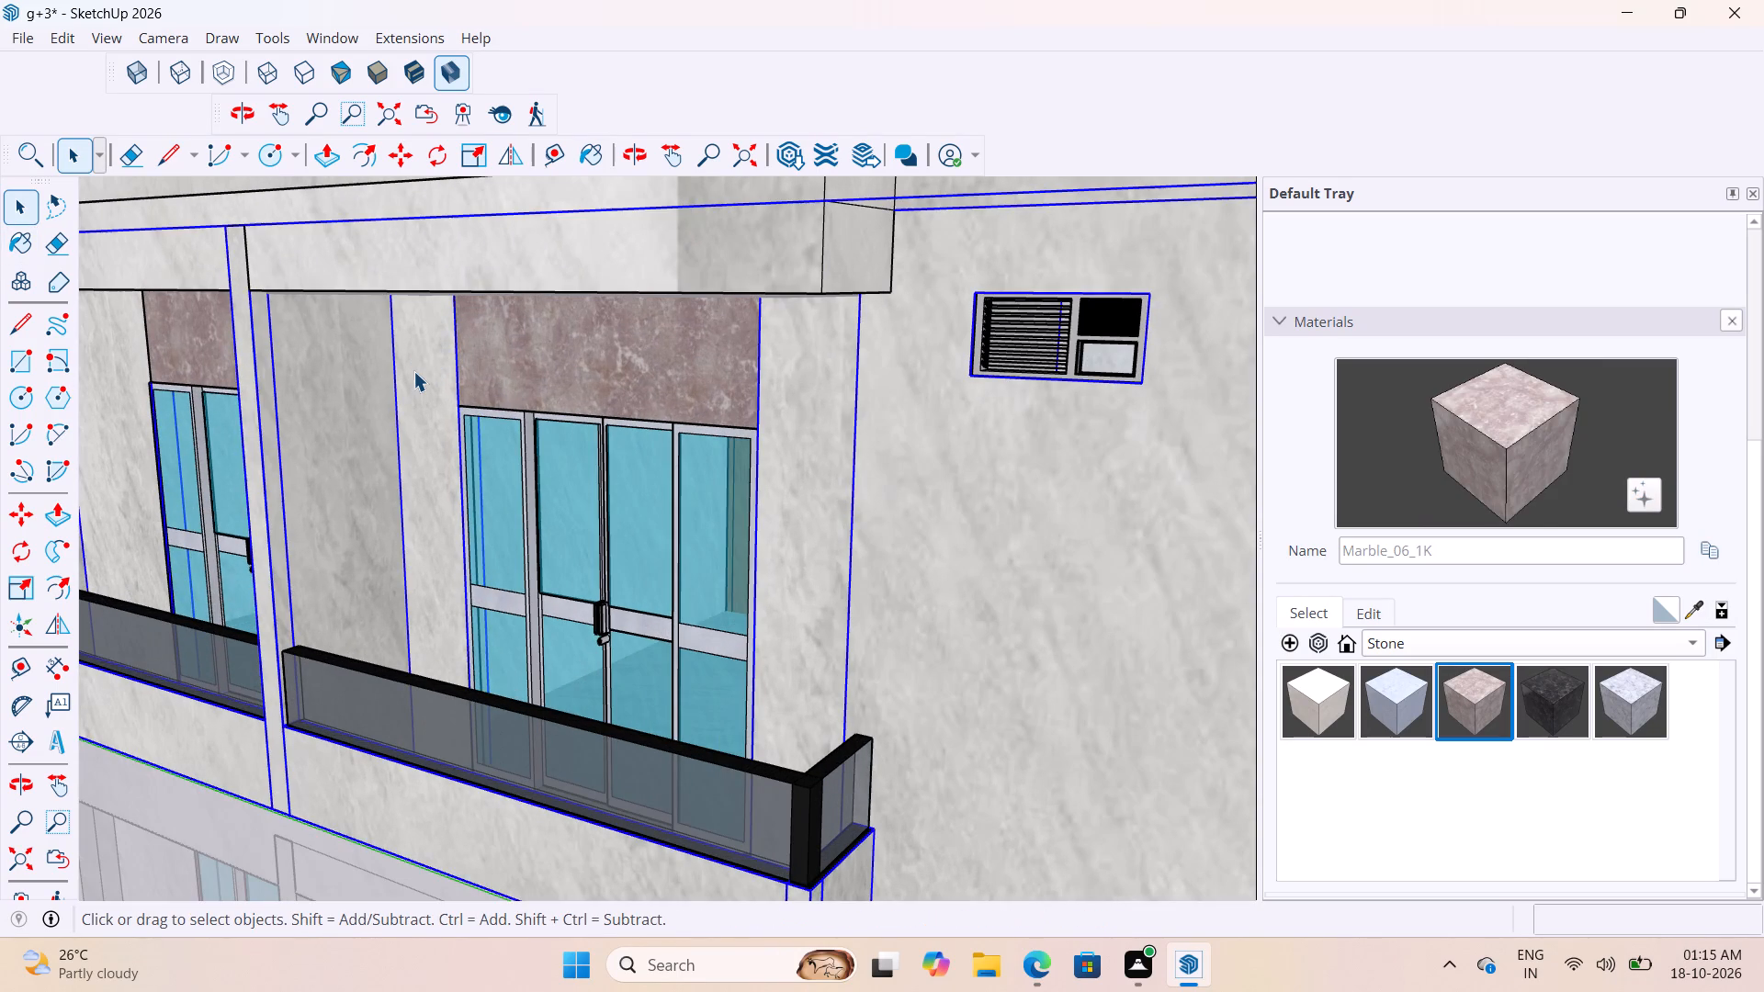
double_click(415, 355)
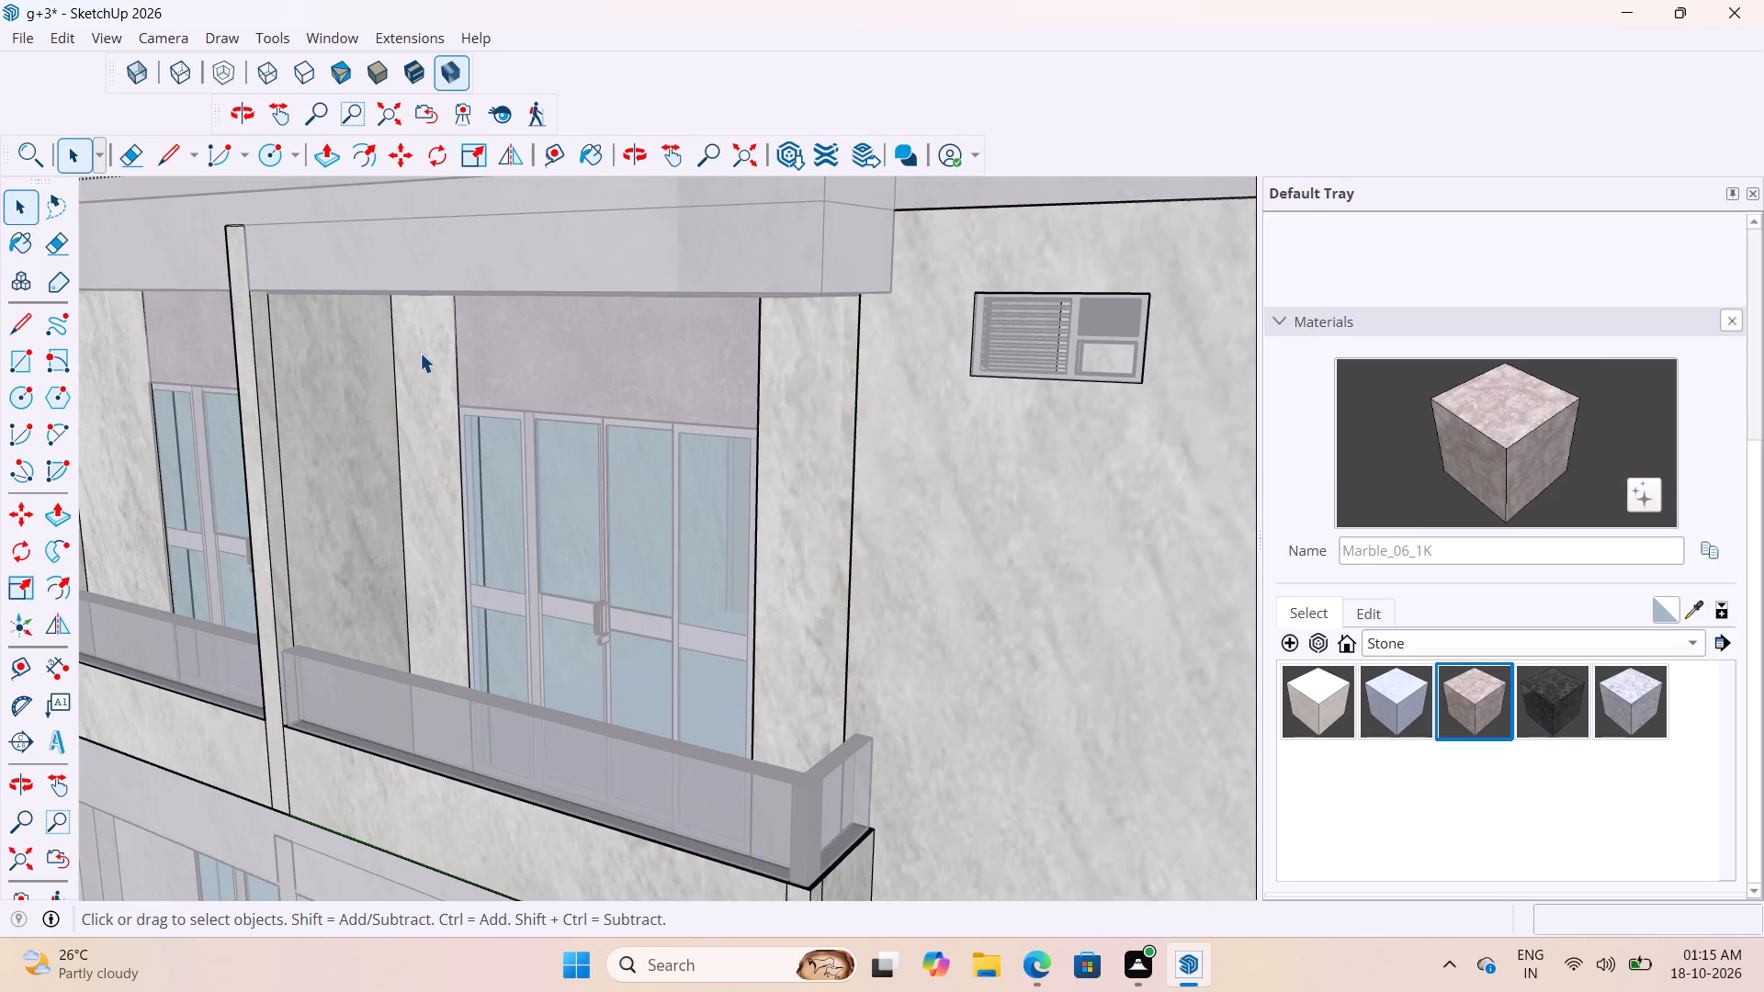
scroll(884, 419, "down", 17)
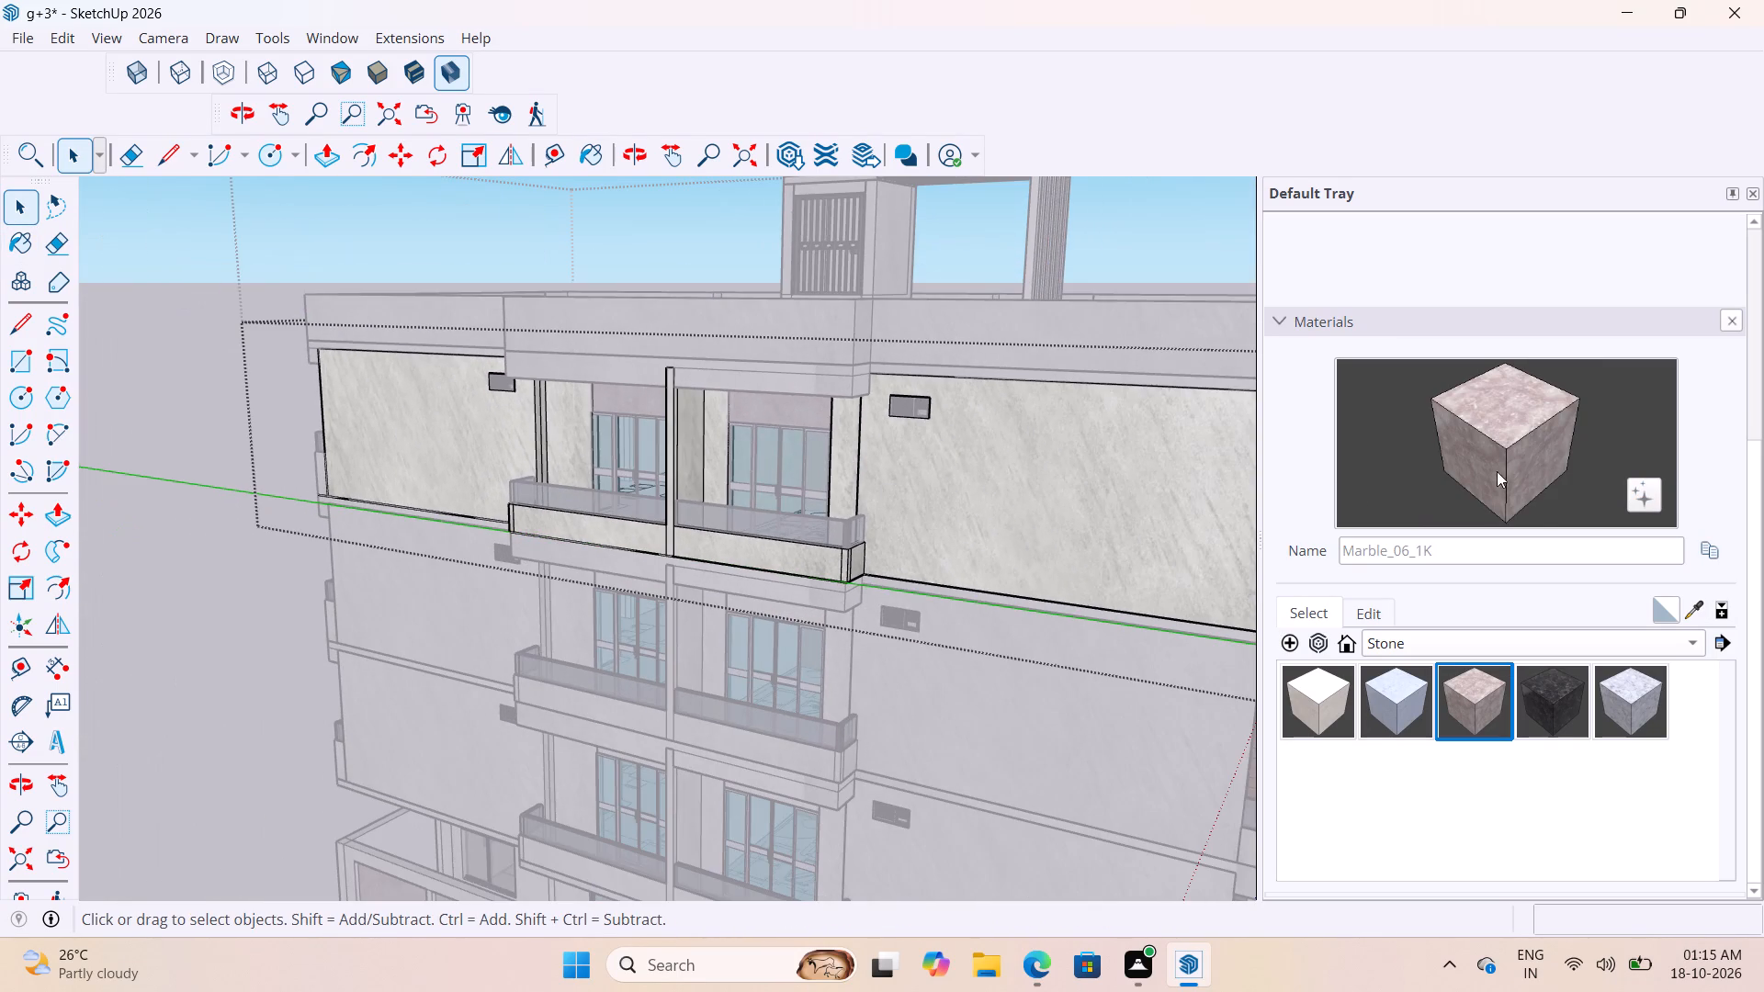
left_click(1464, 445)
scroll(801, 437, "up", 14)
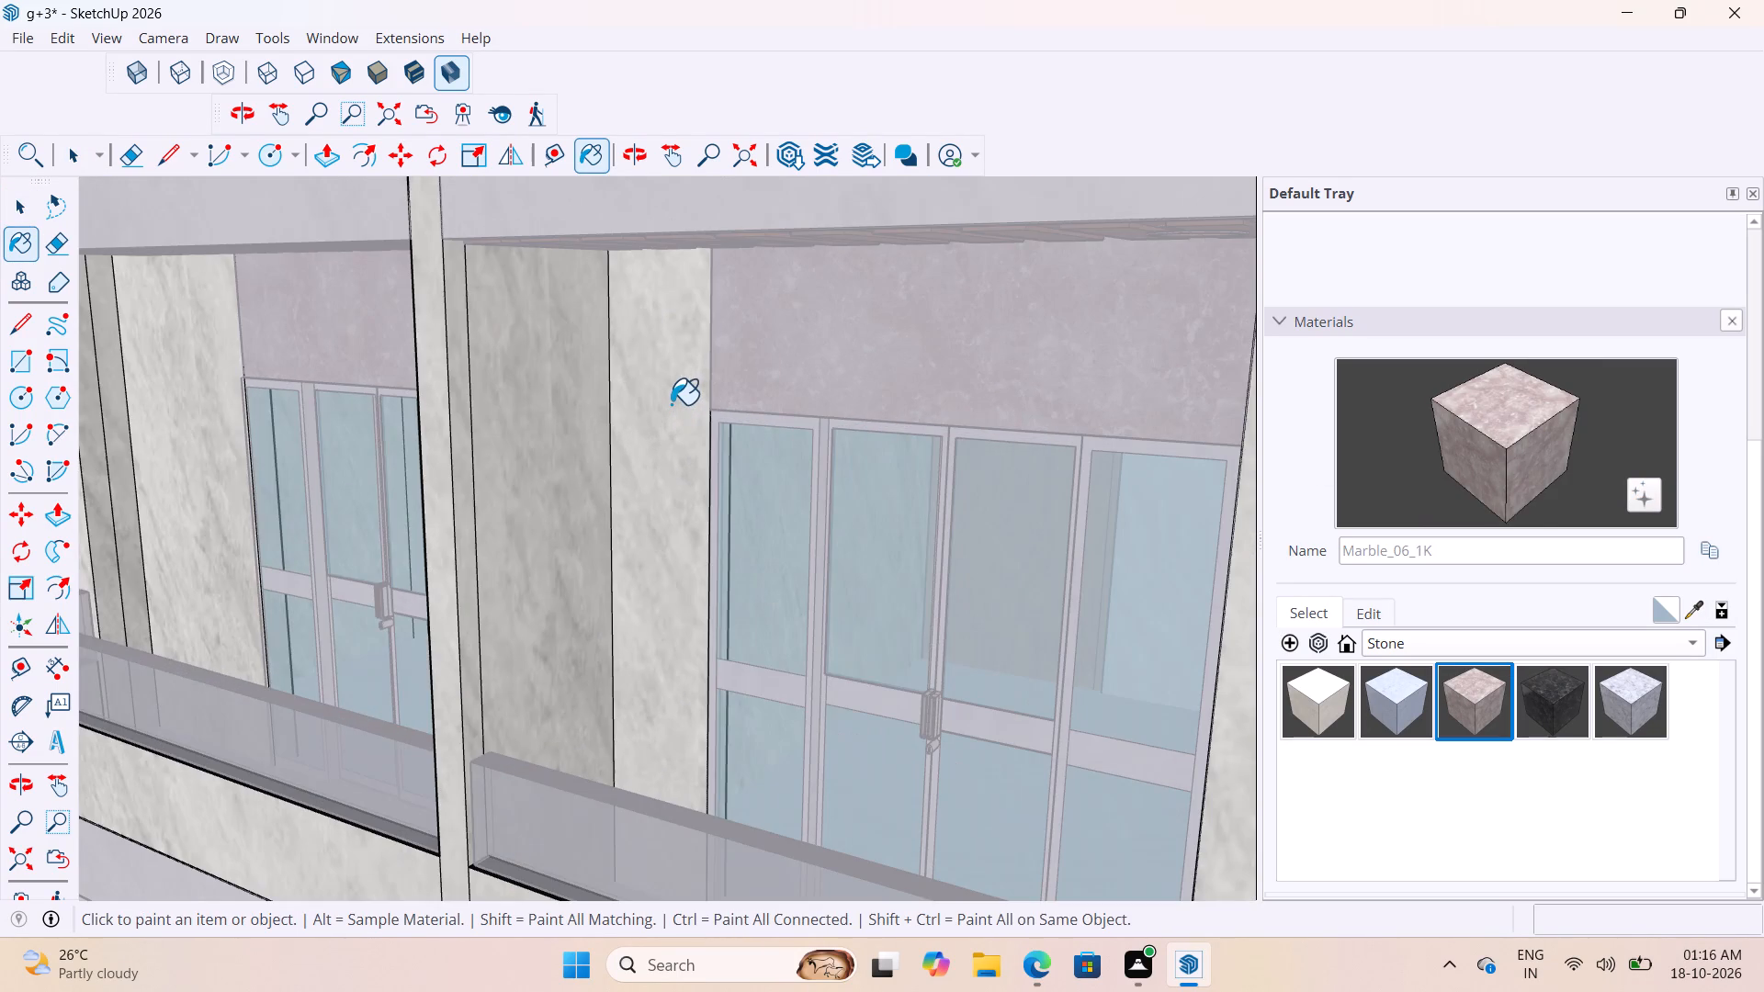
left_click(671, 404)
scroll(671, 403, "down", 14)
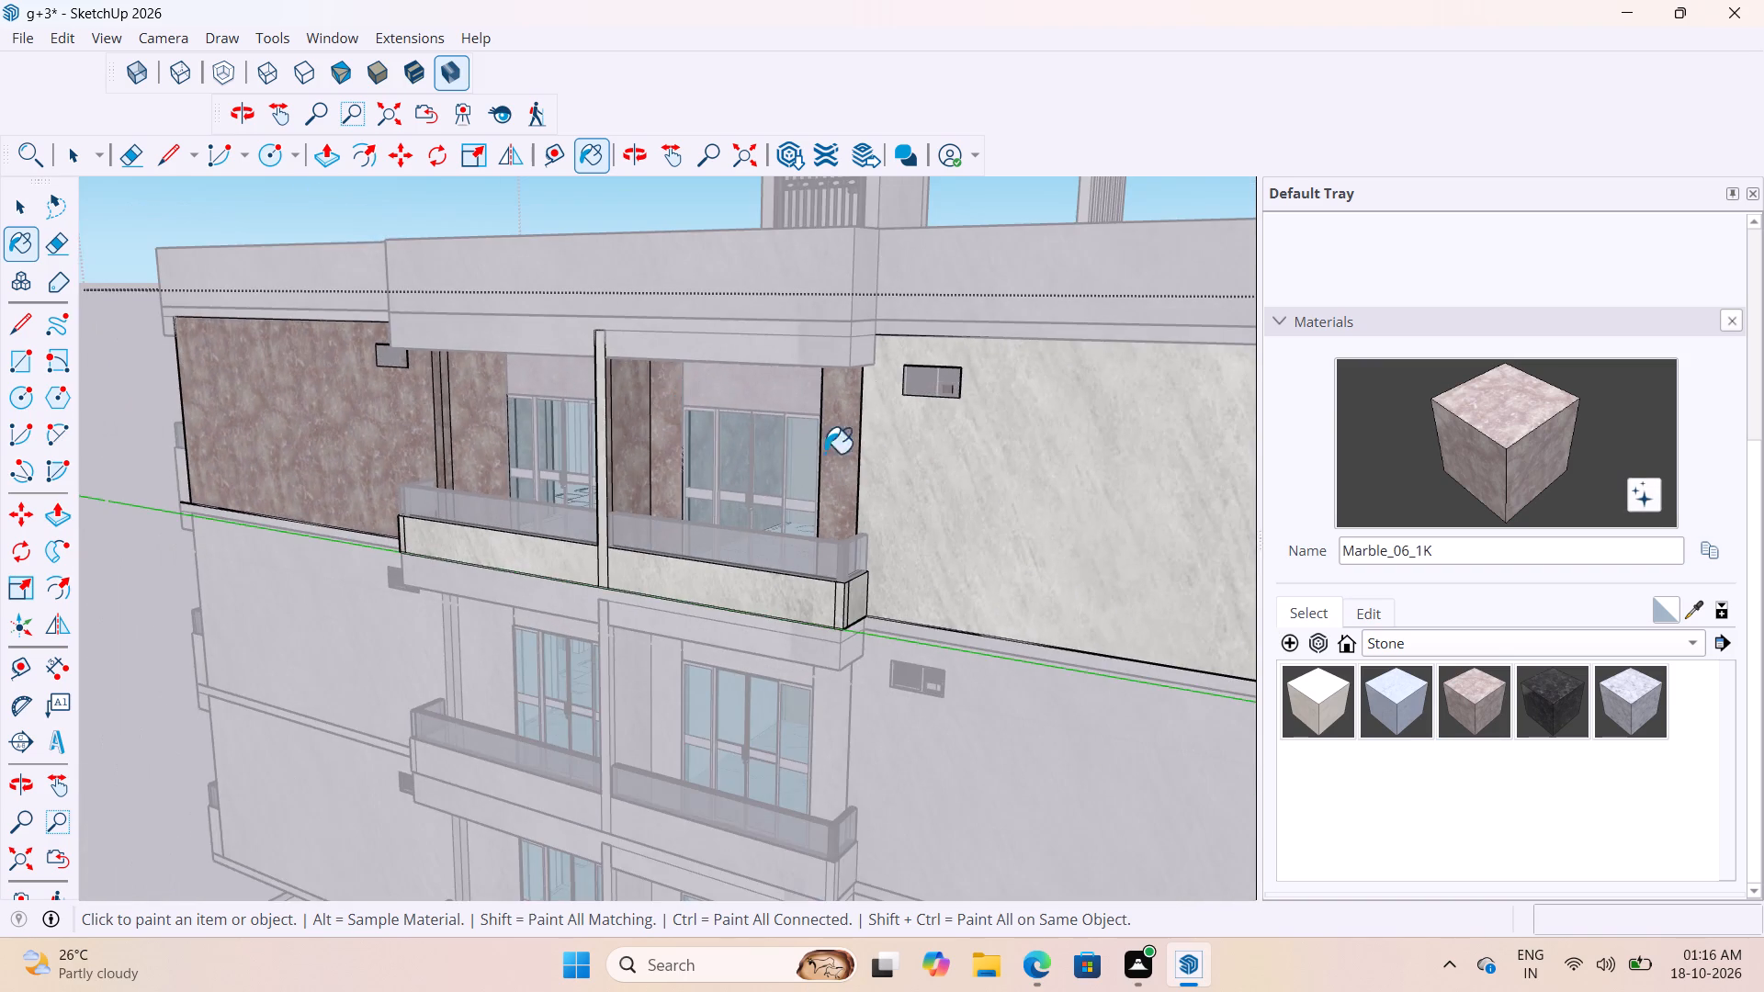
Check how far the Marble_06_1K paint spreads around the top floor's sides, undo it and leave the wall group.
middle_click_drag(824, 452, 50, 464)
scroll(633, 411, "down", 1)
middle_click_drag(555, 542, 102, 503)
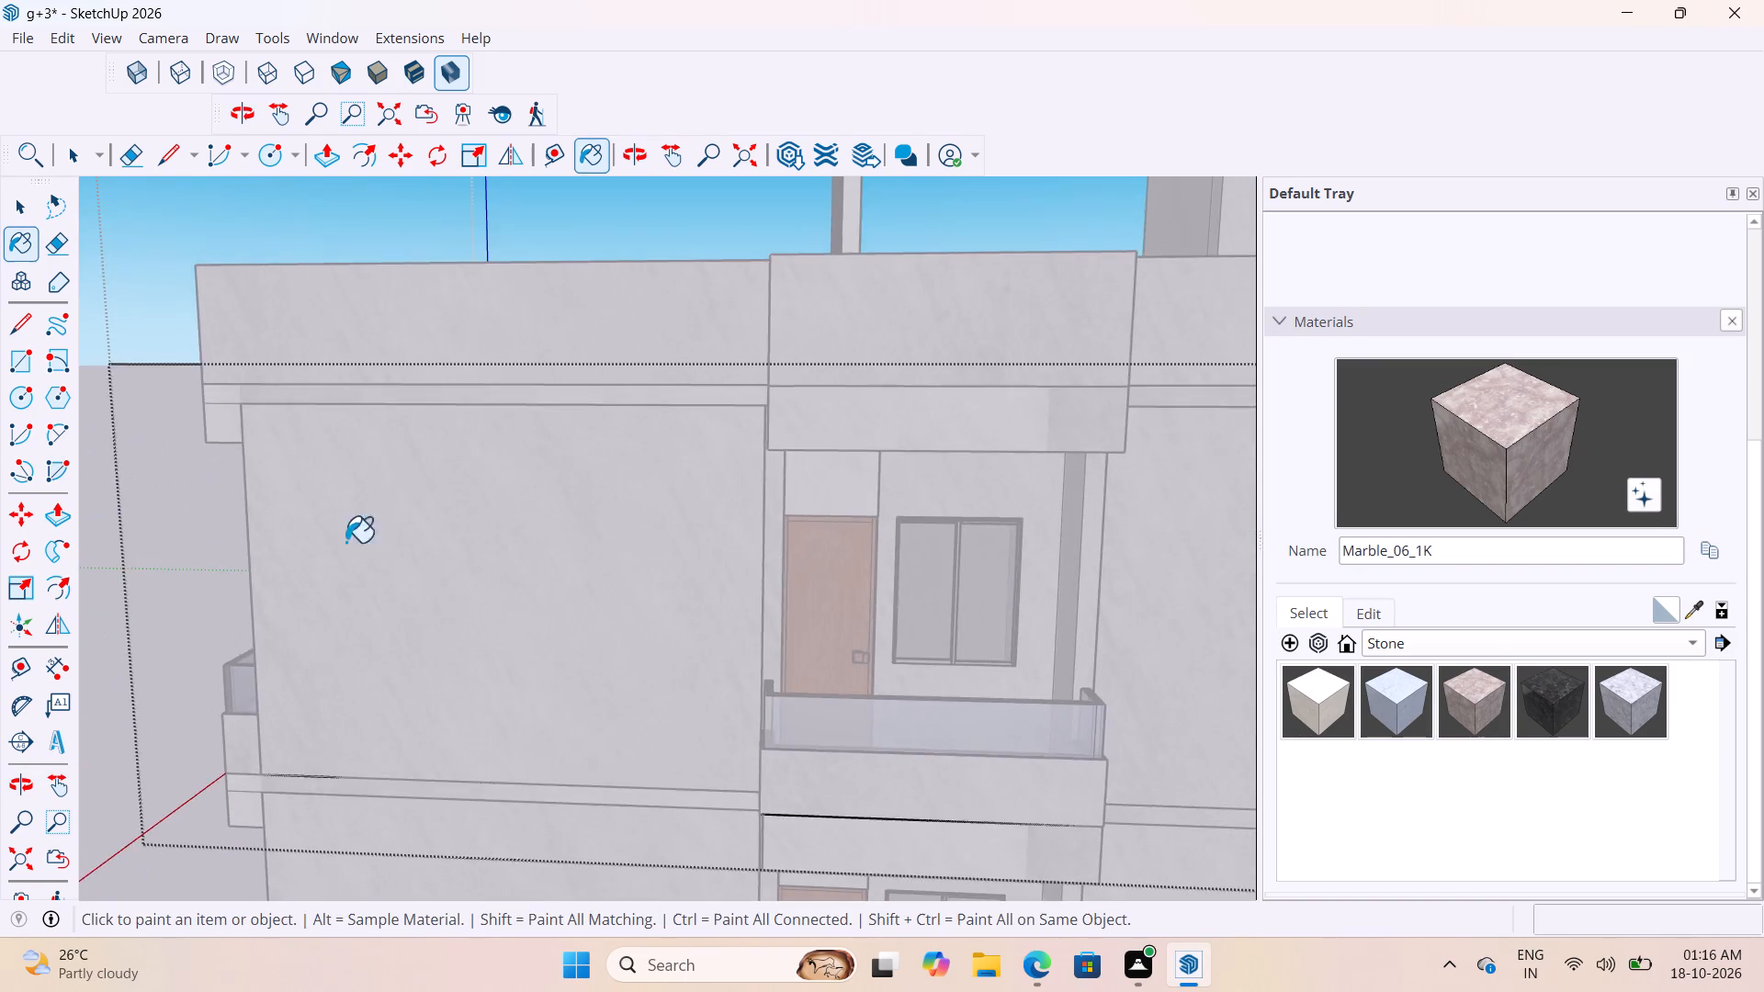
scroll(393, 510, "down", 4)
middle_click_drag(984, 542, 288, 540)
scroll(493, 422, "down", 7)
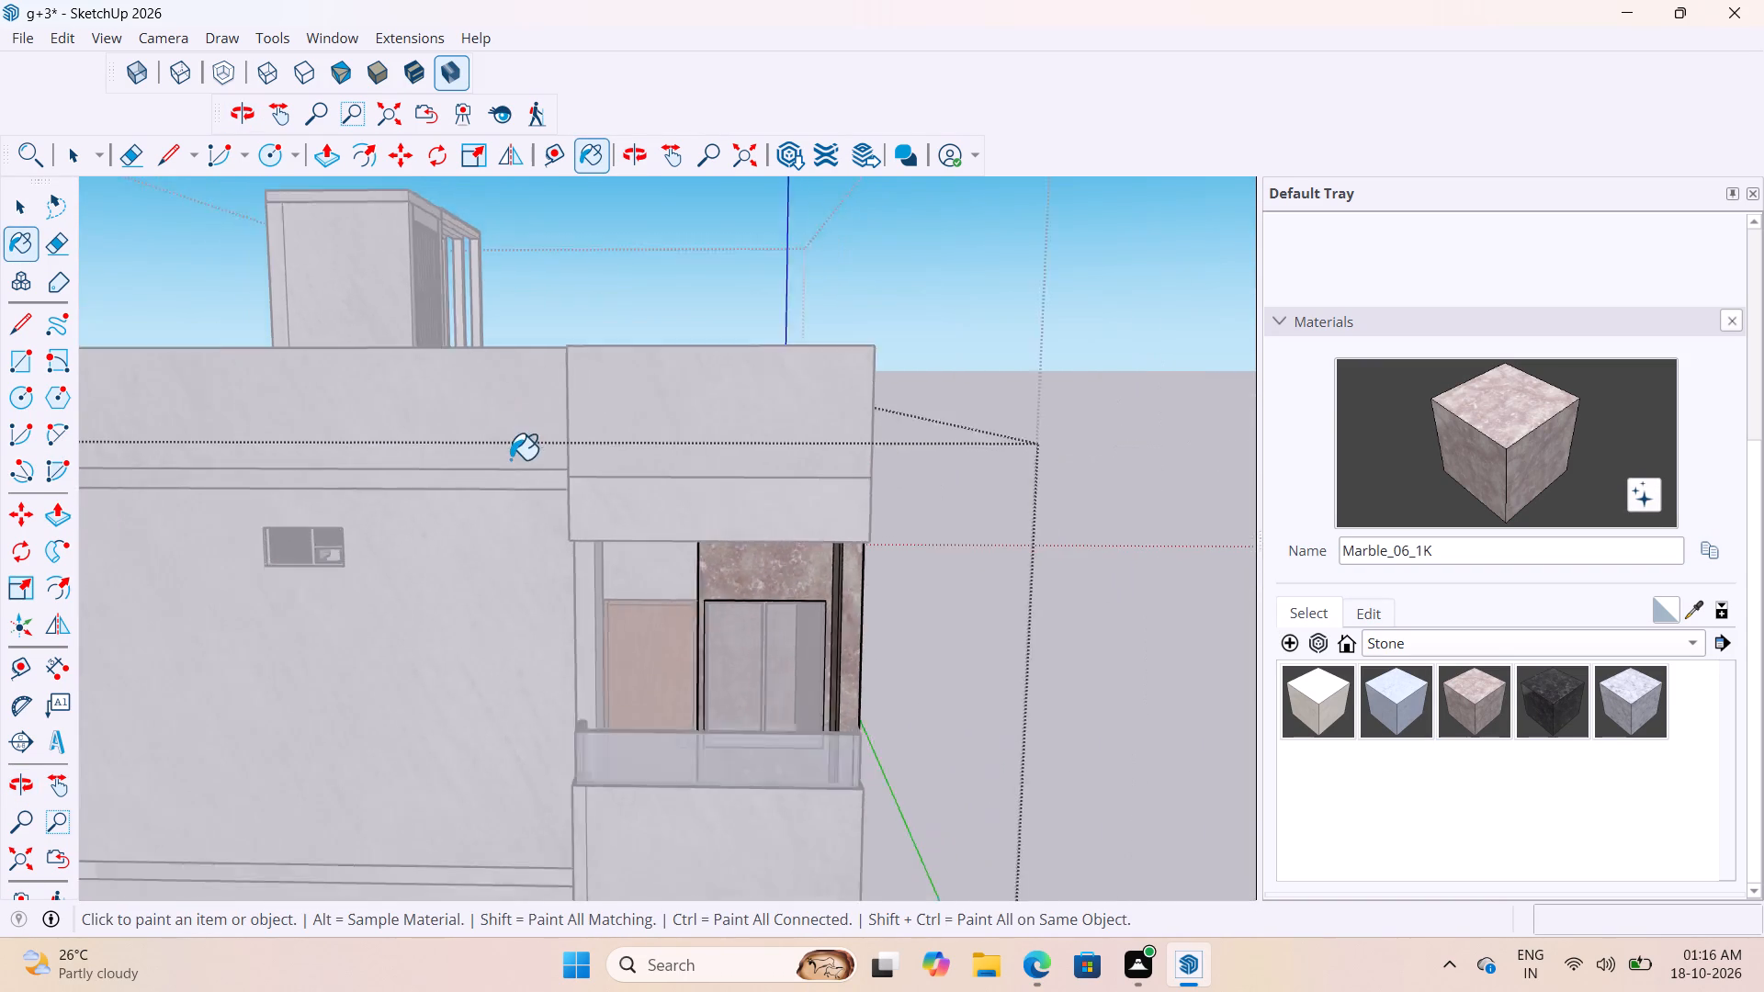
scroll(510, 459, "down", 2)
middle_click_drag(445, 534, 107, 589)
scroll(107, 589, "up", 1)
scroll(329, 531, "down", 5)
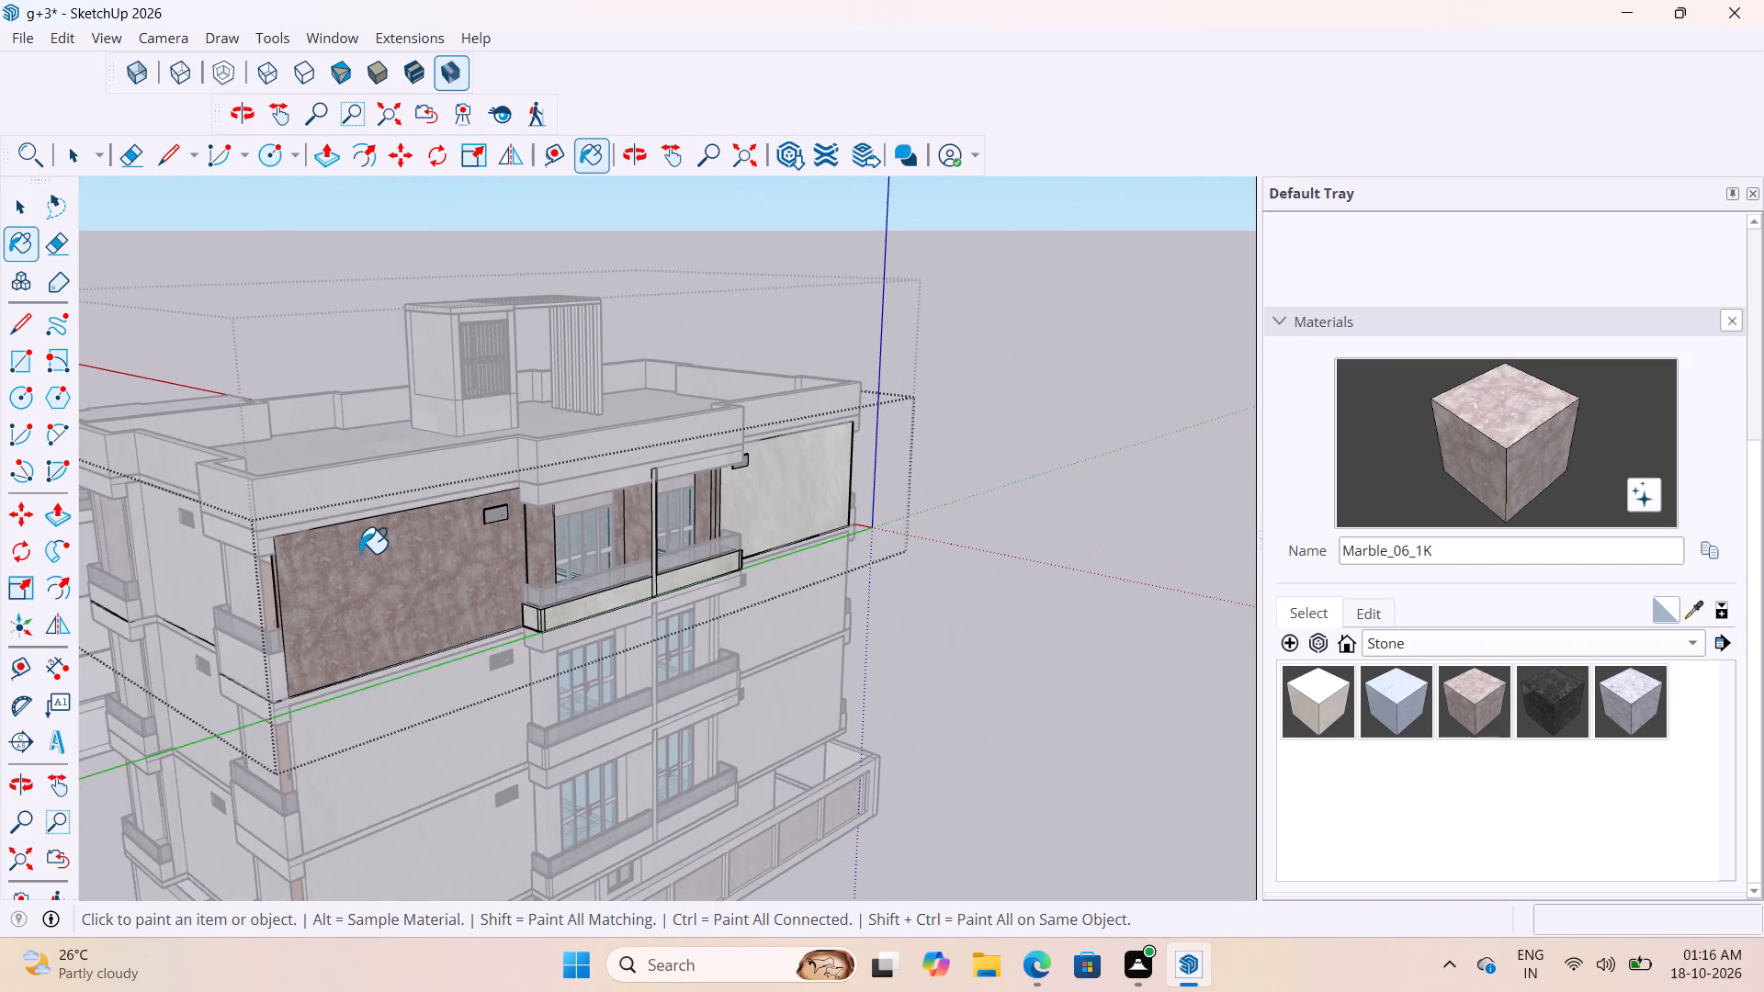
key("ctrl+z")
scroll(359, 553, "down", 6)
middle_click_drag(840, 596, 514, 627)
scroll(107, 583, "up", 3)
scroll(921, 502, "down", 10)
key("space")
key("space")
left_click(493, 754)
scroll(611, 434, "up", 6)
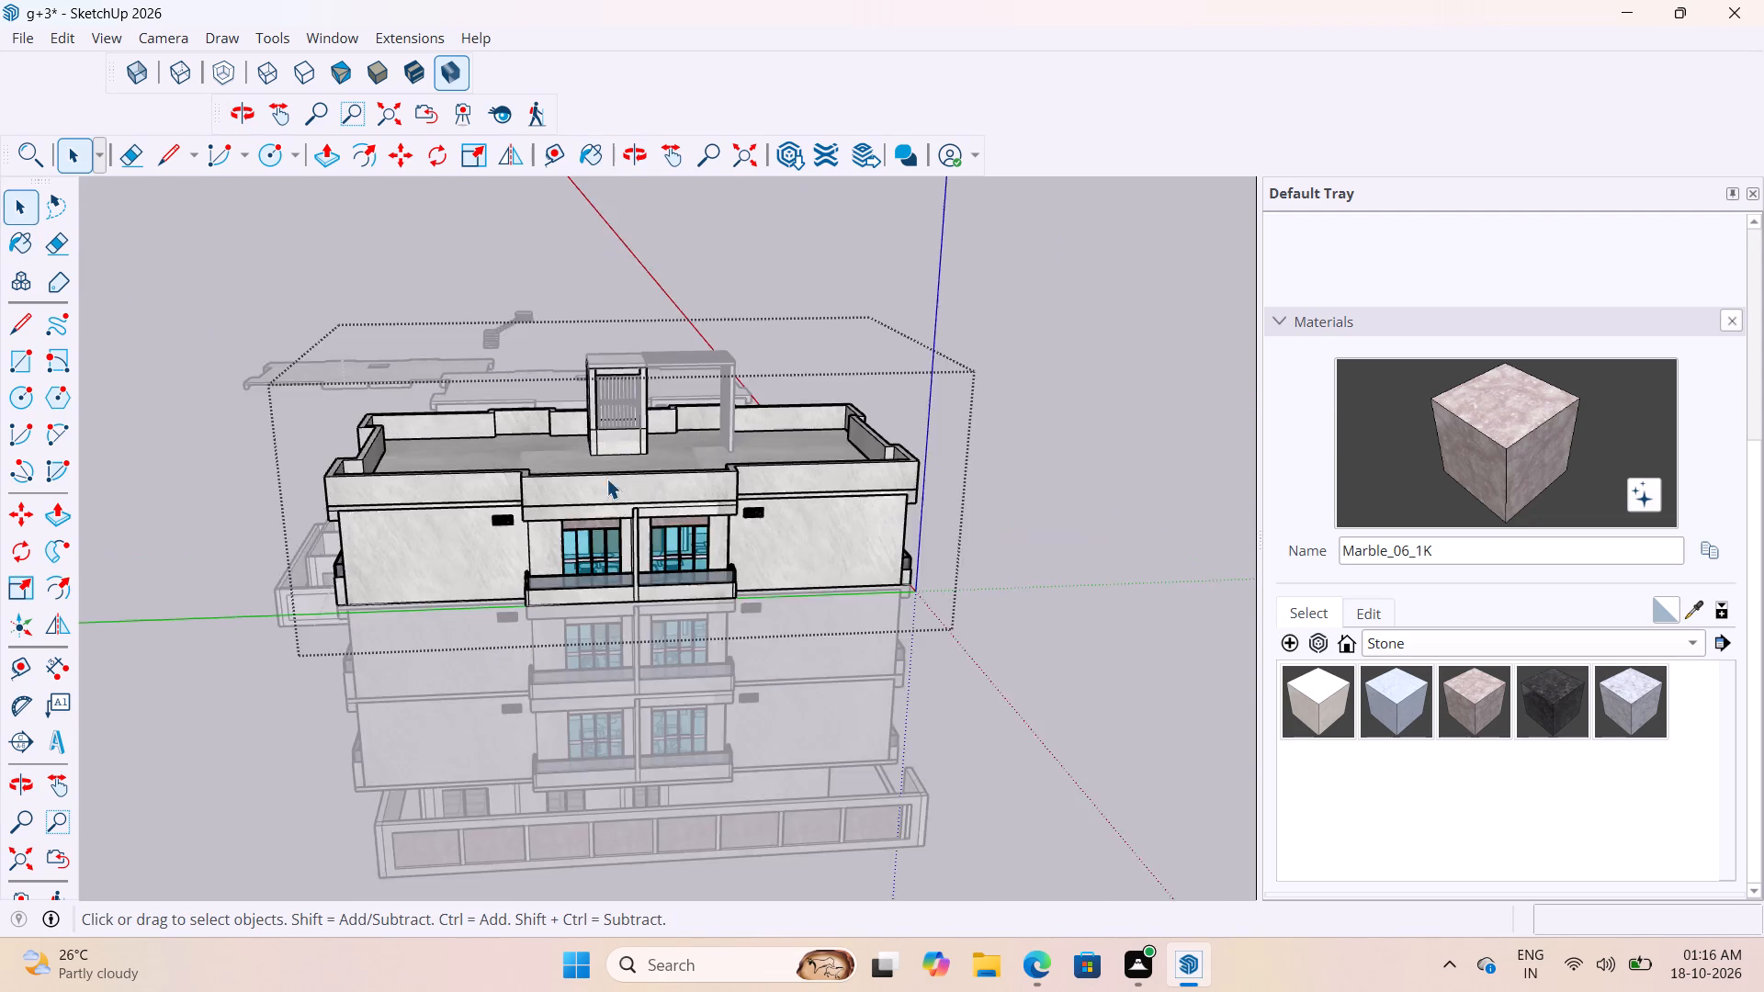
Paint the wide wall face between the top-floor balcony's outer end and its first glass door with Marble_06_1K.
scroll(606, 479, "up", 14)
middle_click_drag(548, 502, 556, 415)
triple_click(486, 397)
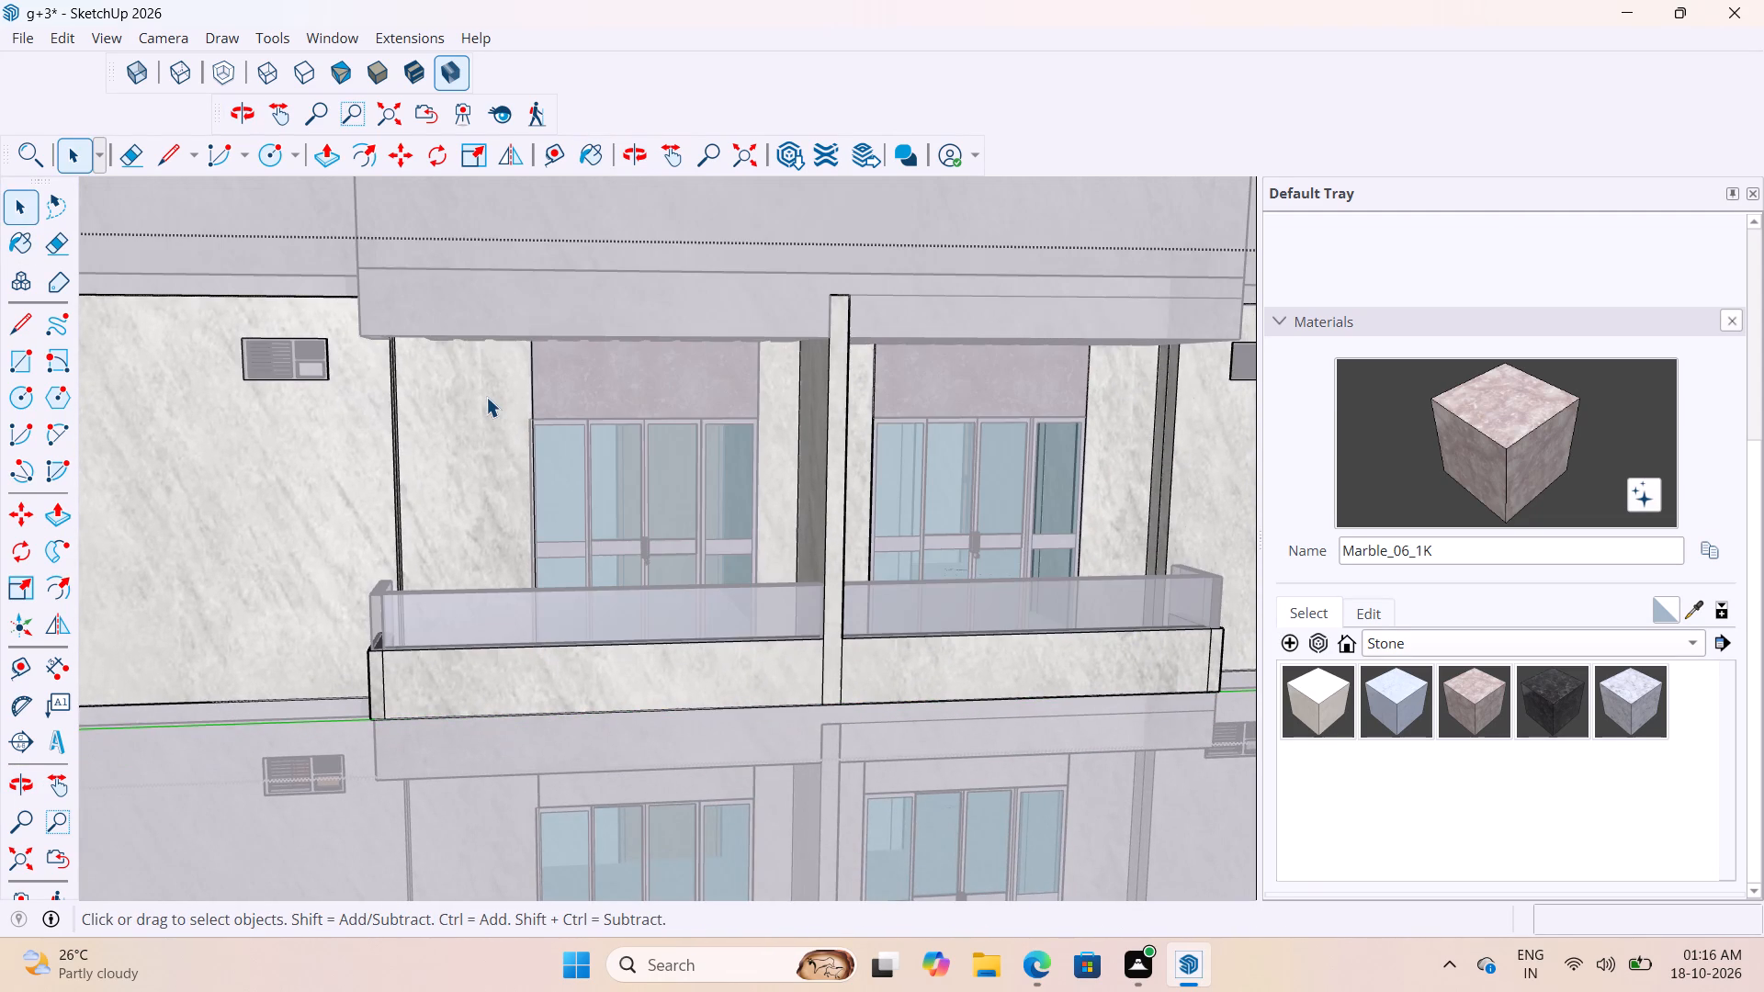
left_click(386, 458)
double_click(452, 461)
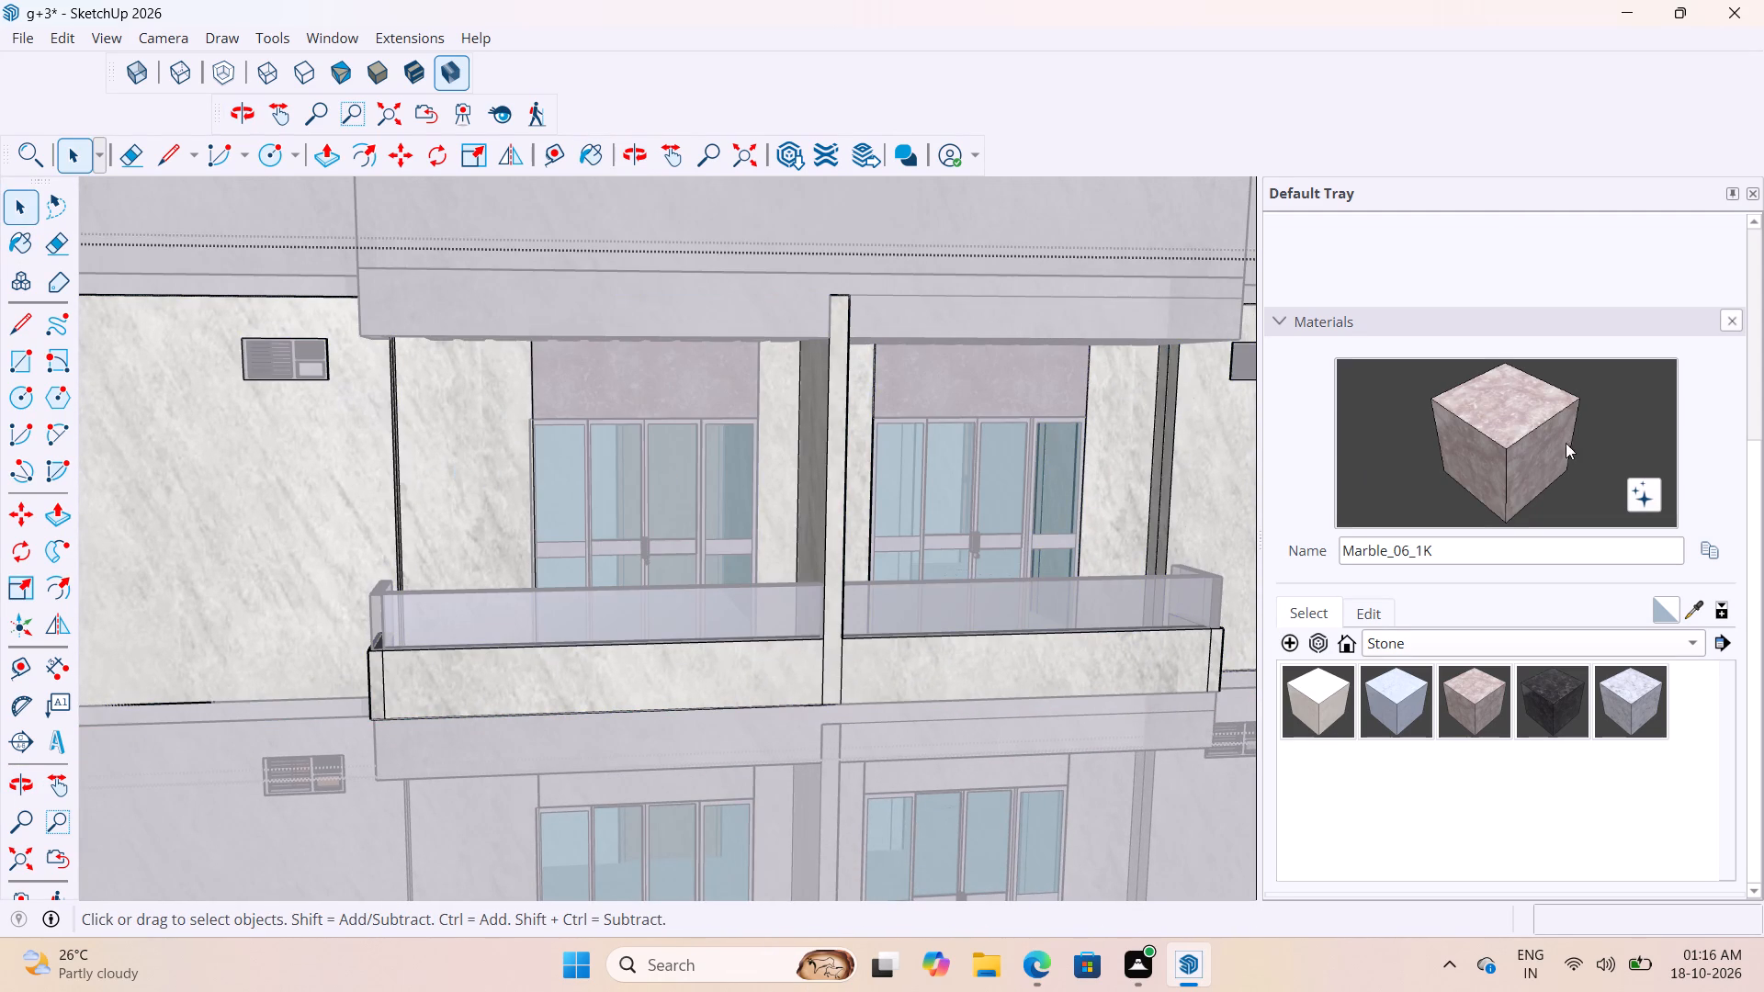
left_click(1566, 443)
scroll(363, 353, "up", 6)
left_click(479, 431)
scroll(547, 488, "down", 5)
scroll(914, 536, "up", 3)
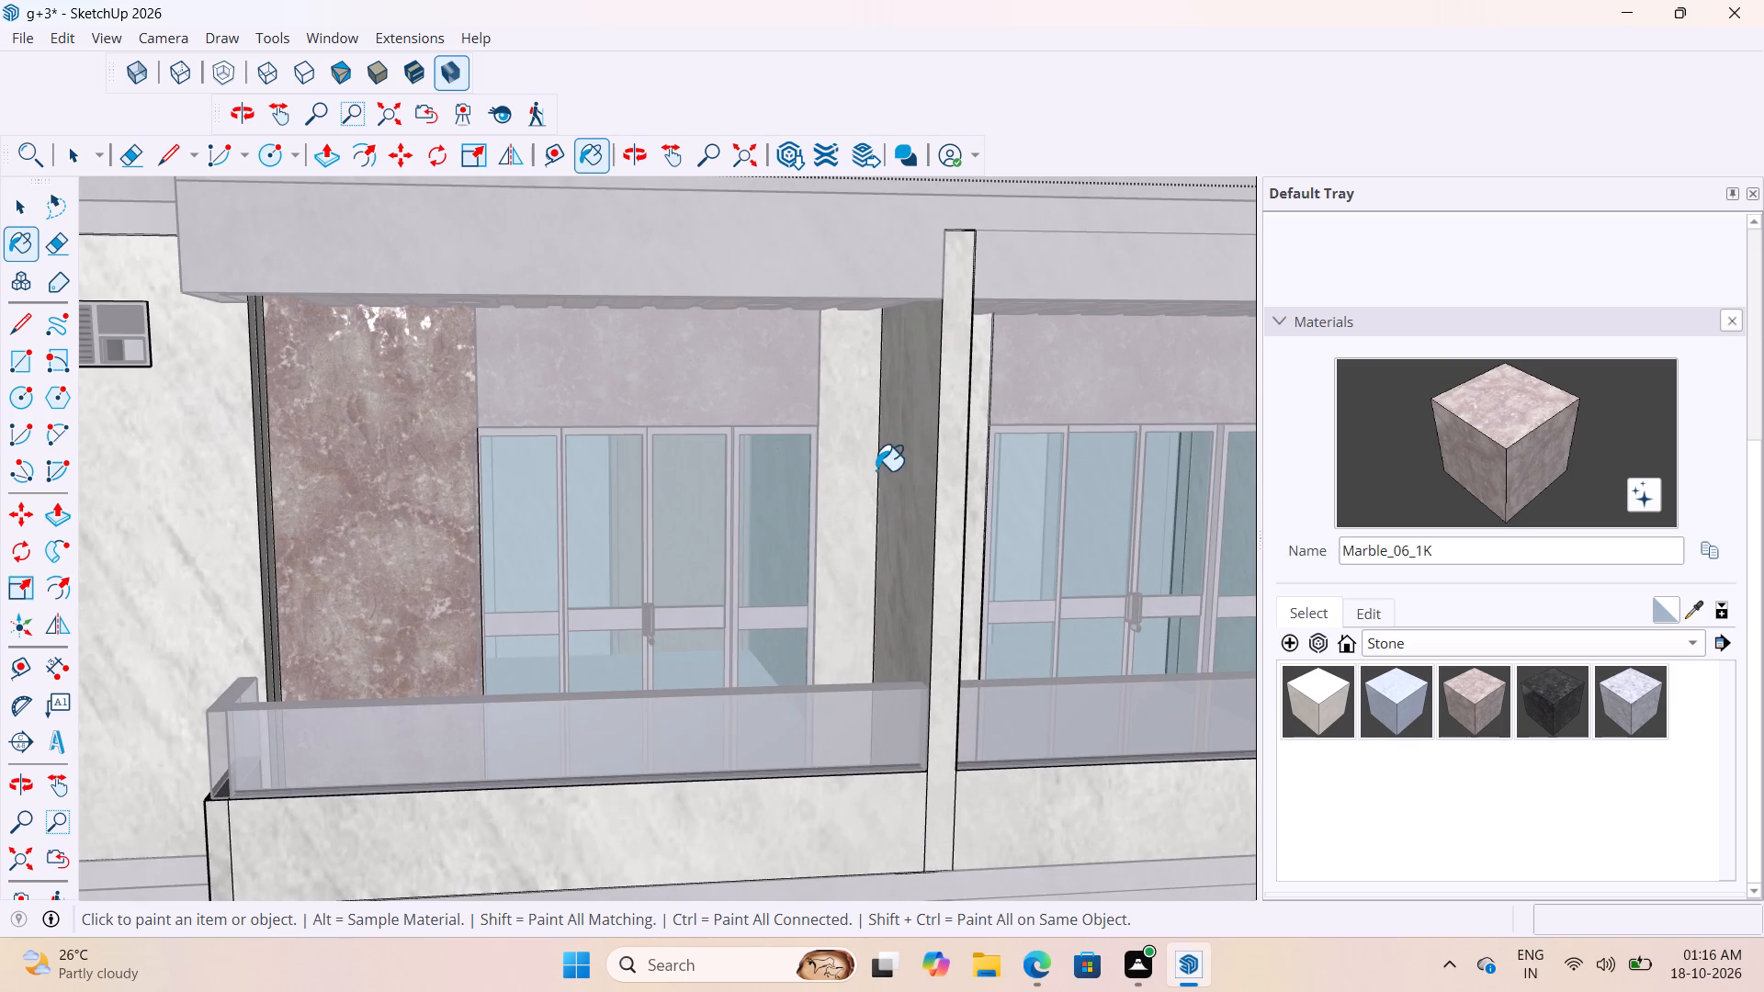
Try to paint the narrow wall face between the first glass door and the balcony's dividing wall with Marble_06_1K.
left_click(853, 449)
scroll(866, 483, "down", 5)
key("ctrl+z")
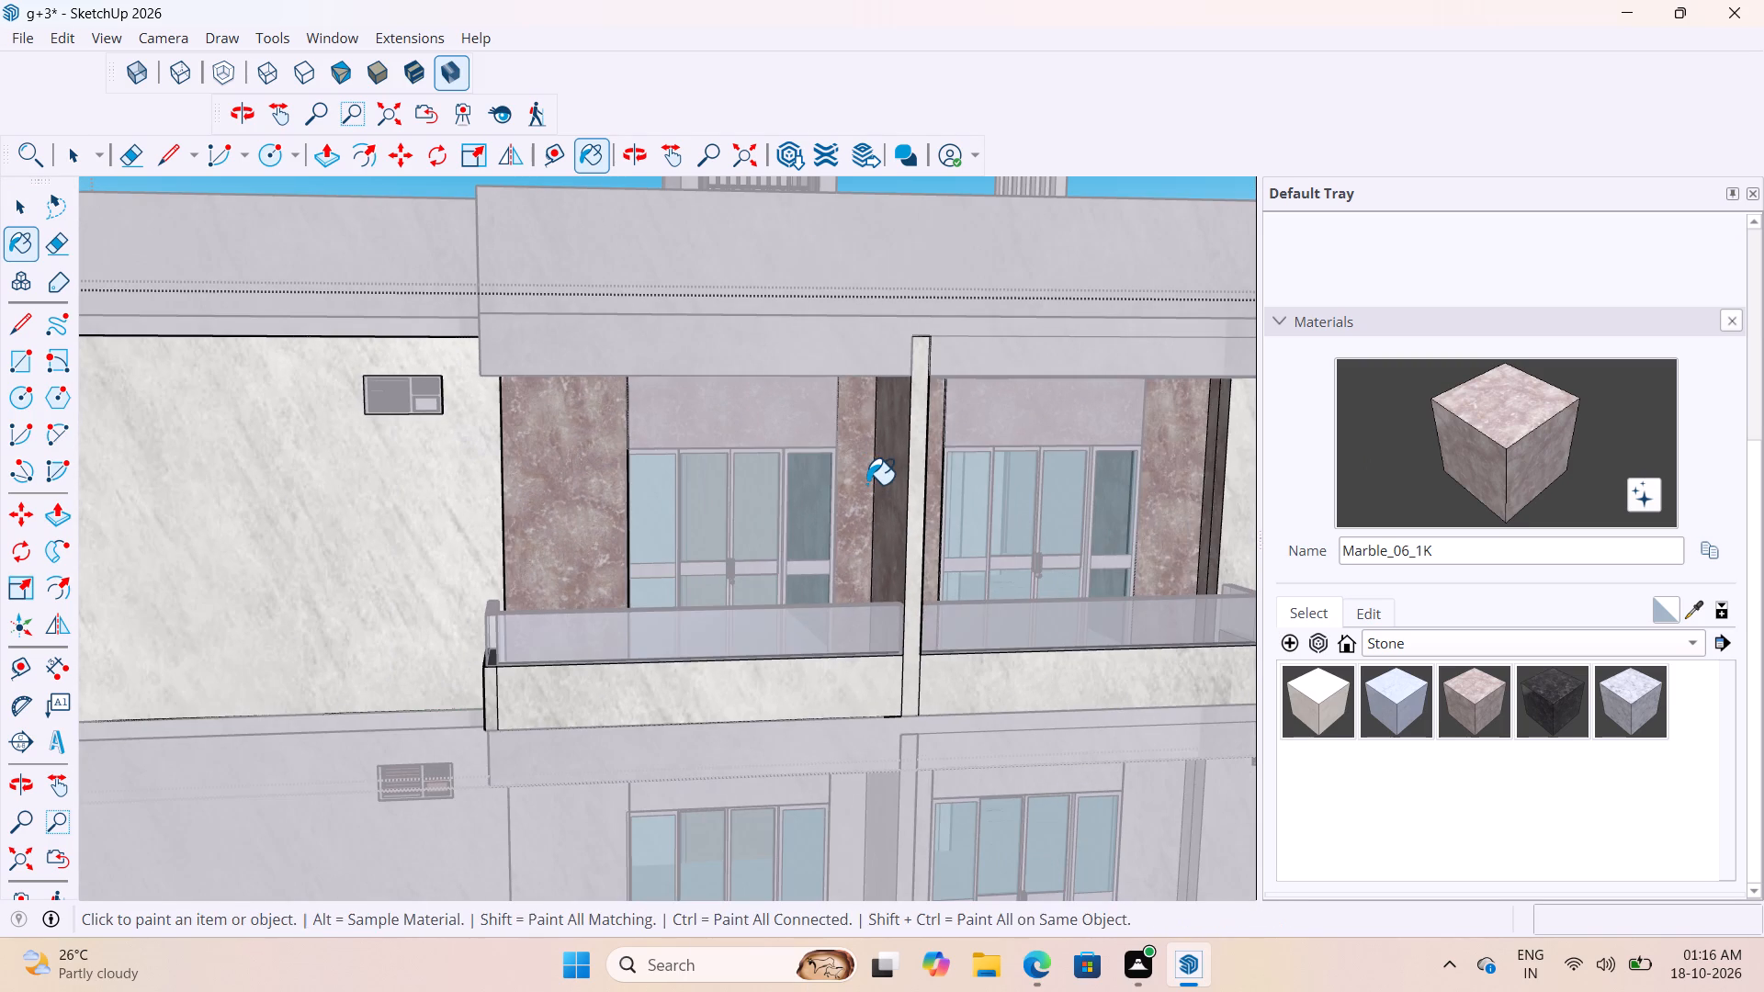
Paint the narrow wall face beside the first glass door and the adjoining side of the balcony's dividing wall with Marble_06_1K.
scroll(866, 484, "up", 2)
key("space")
double_click(865, 483)
left_click(865, 481)
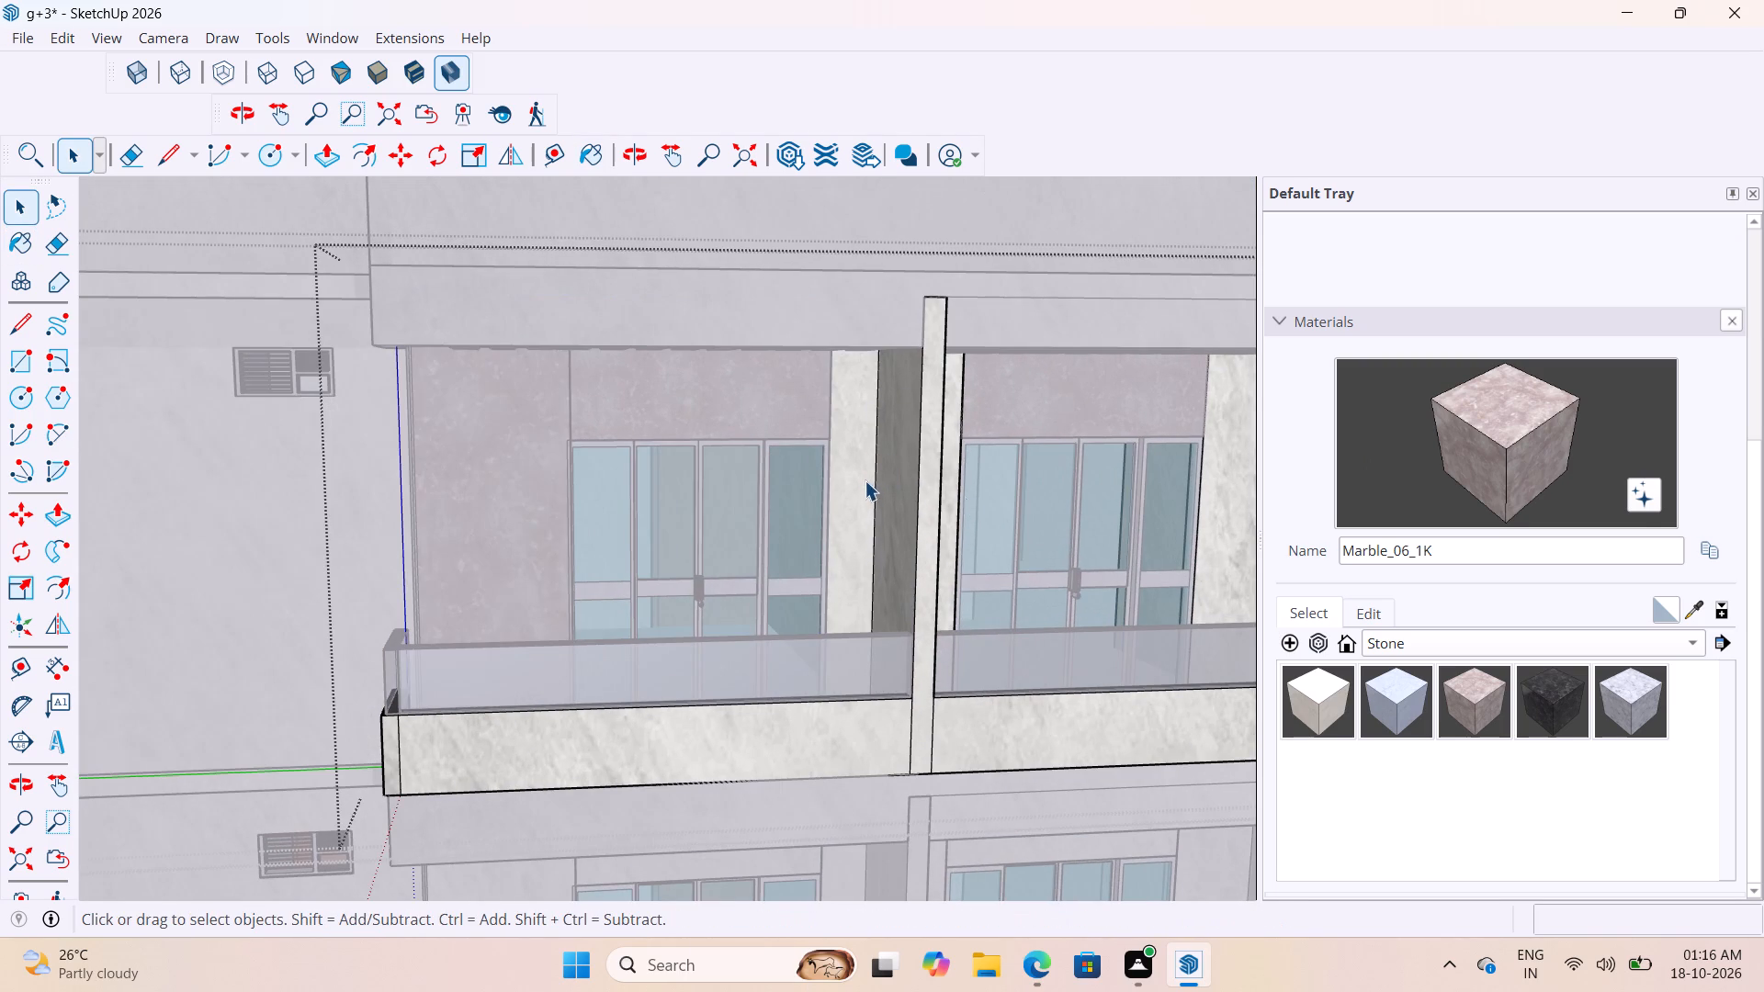
left_click(1506, 448)
scroll(869, 436, "up", 7)
left_click(851, 421)
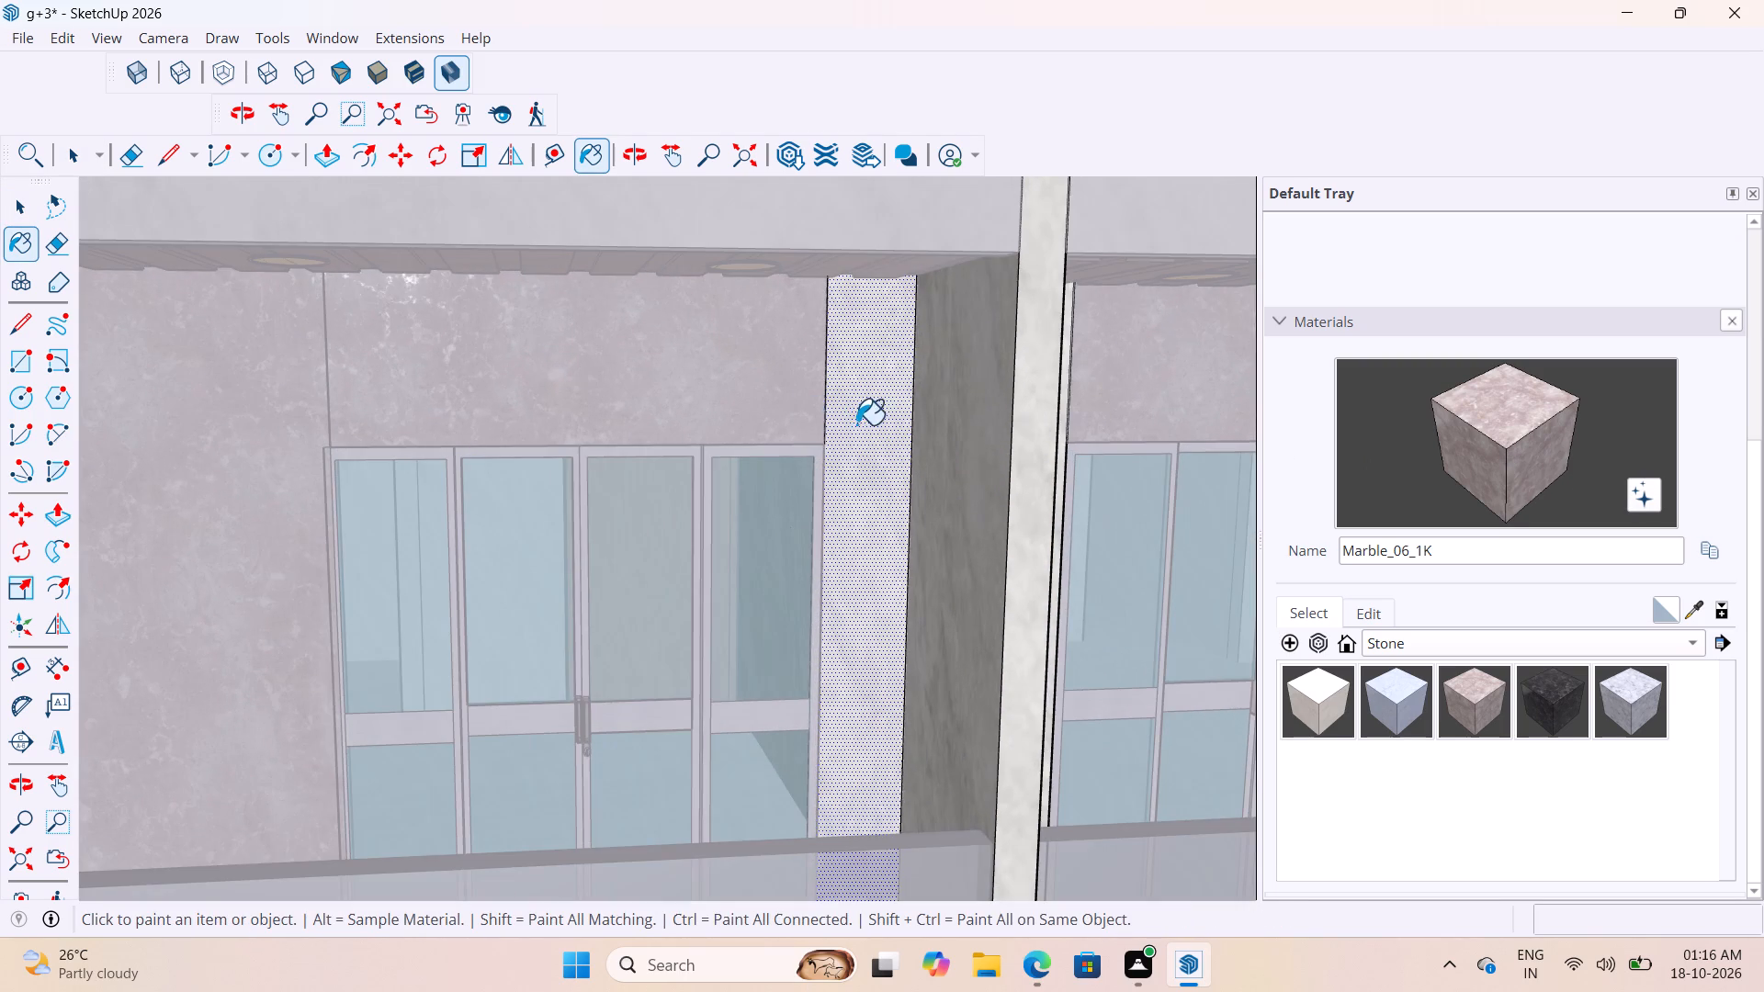
middle_click_drag(892, 447, 1069, 457)
left_click(939, 426)
scroll(938, 425, "down", 8)
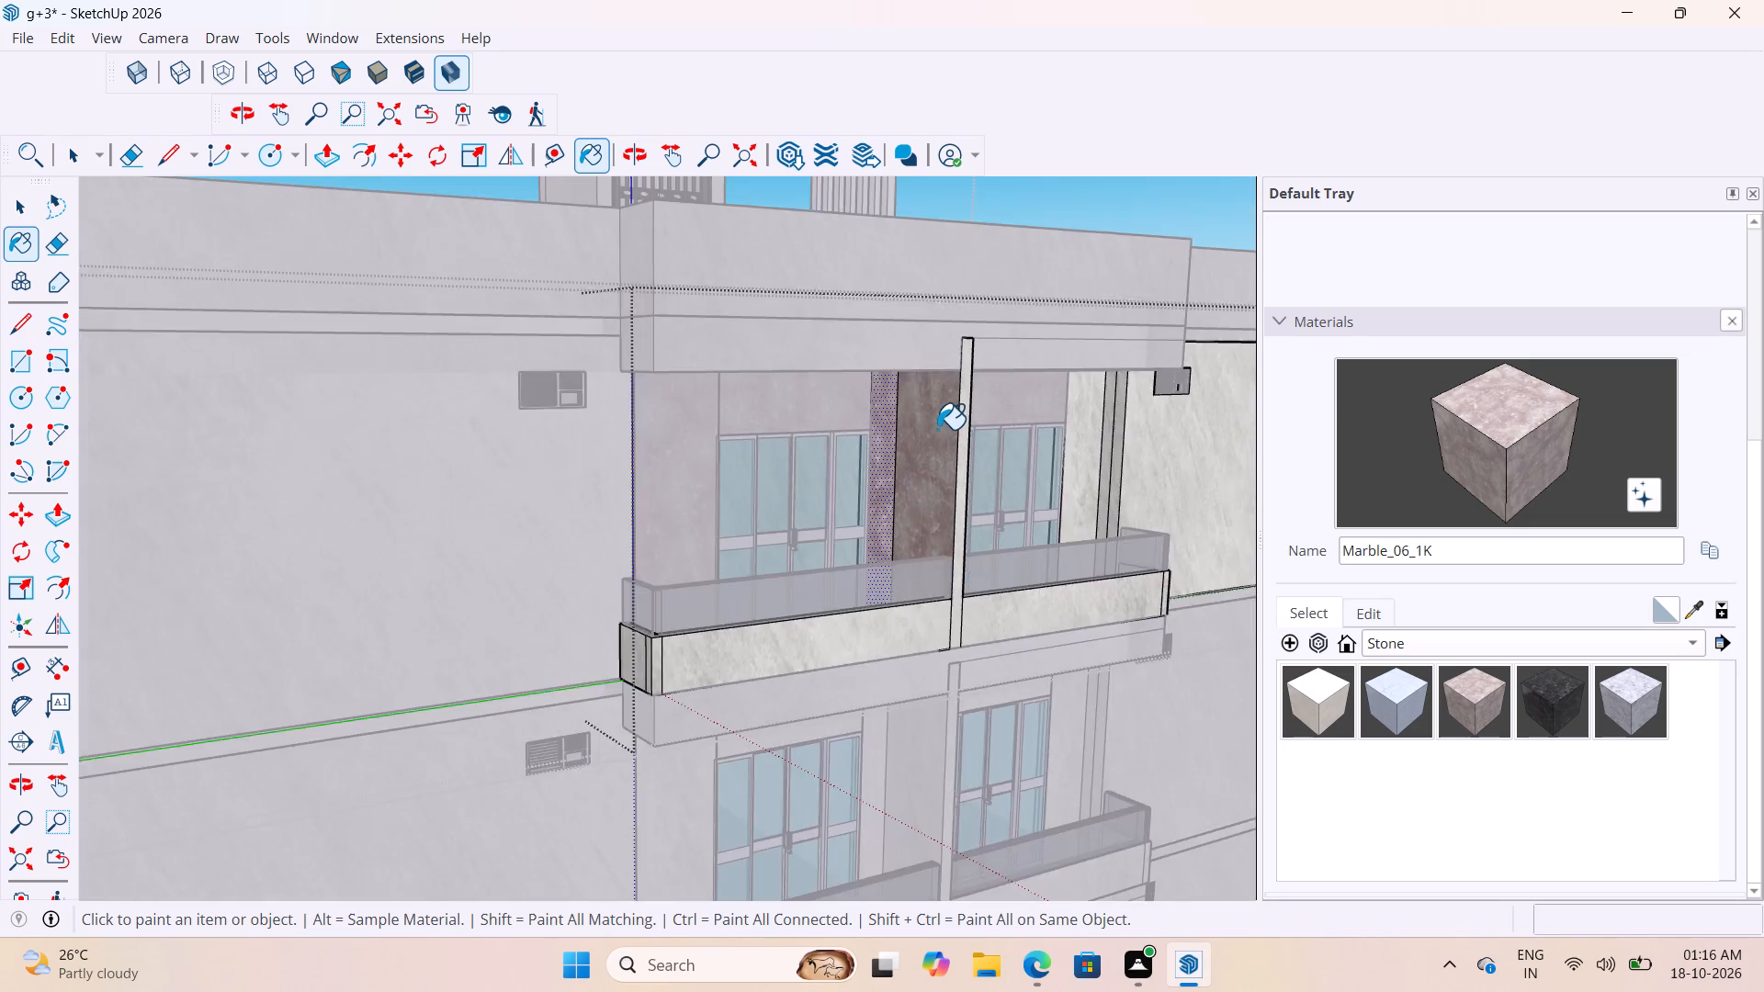
scroll(937, 429, "down", 18)
key("space")
left_click(944, 826)
left_click(935, 839)
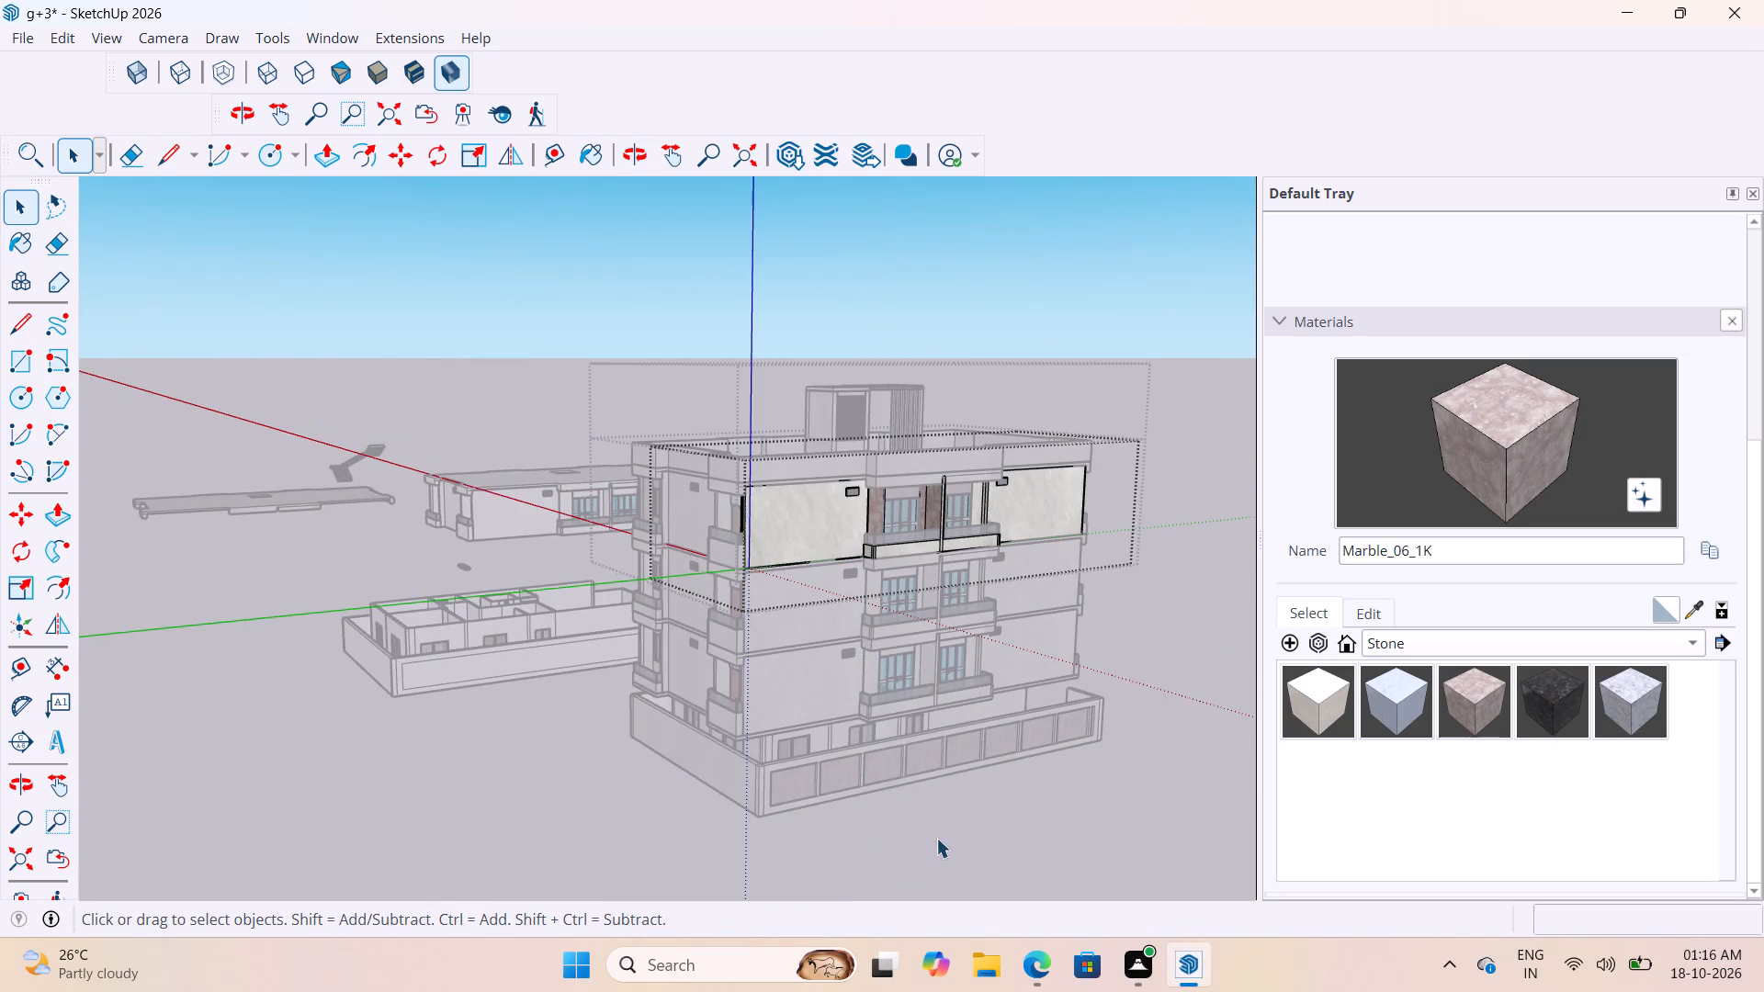
left_click(969, 829)
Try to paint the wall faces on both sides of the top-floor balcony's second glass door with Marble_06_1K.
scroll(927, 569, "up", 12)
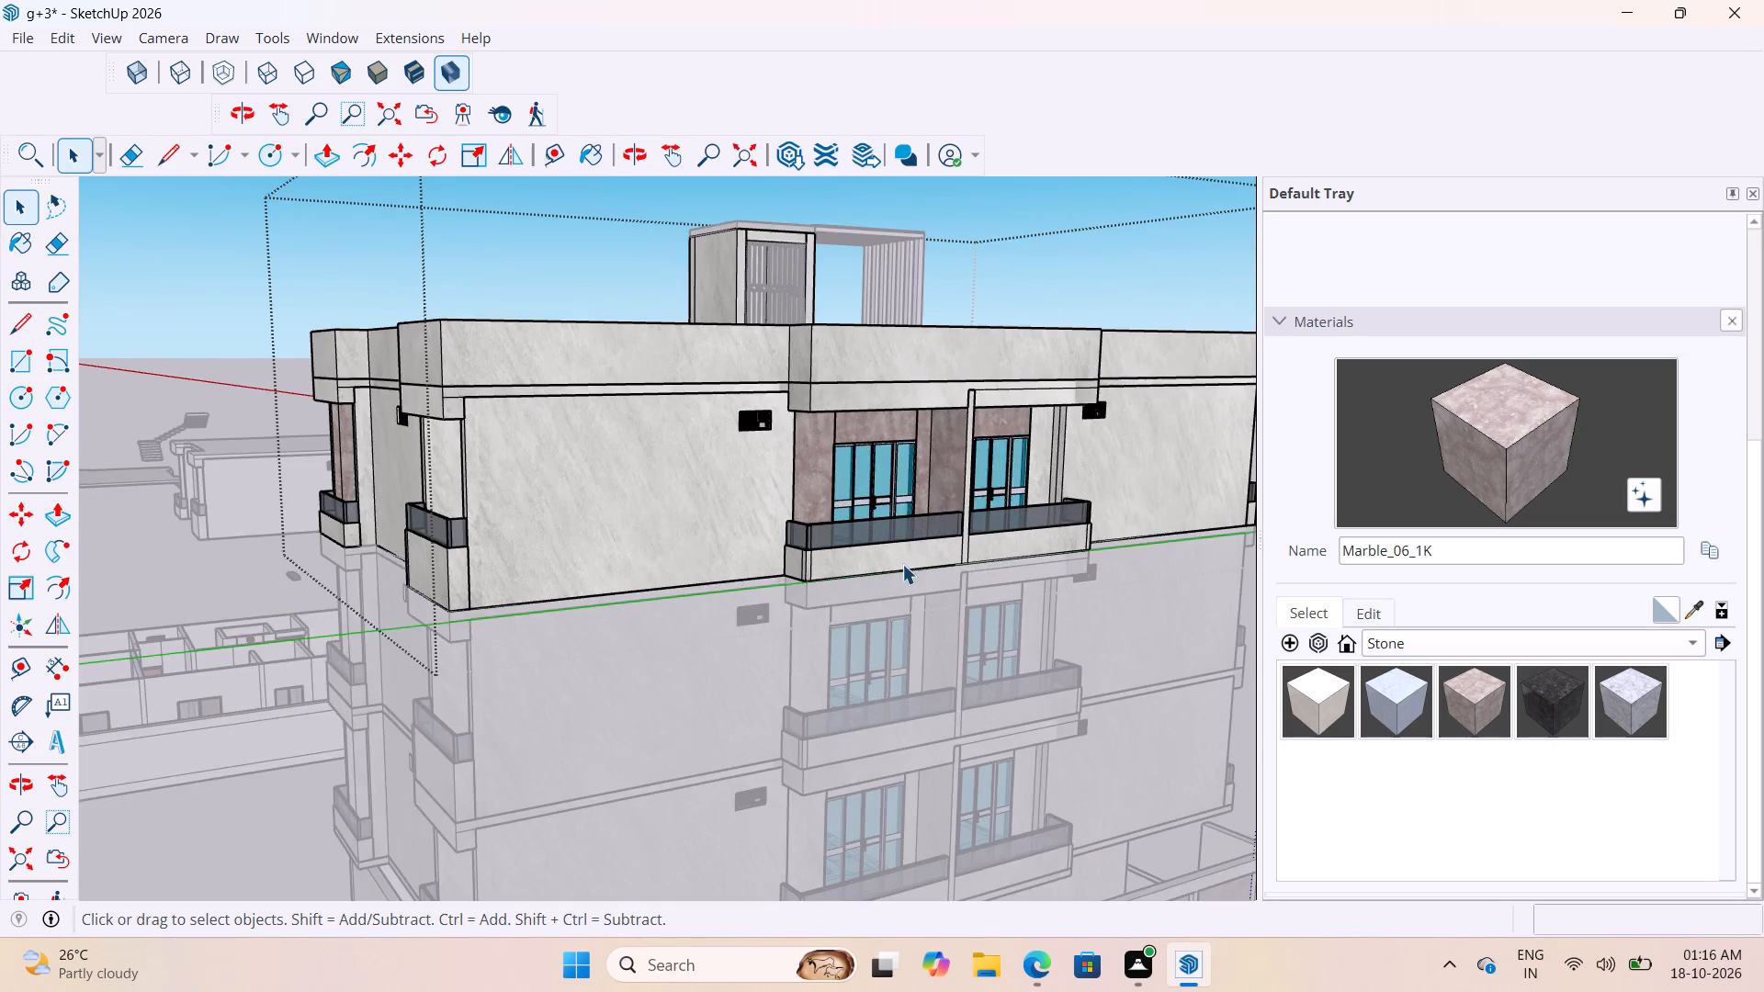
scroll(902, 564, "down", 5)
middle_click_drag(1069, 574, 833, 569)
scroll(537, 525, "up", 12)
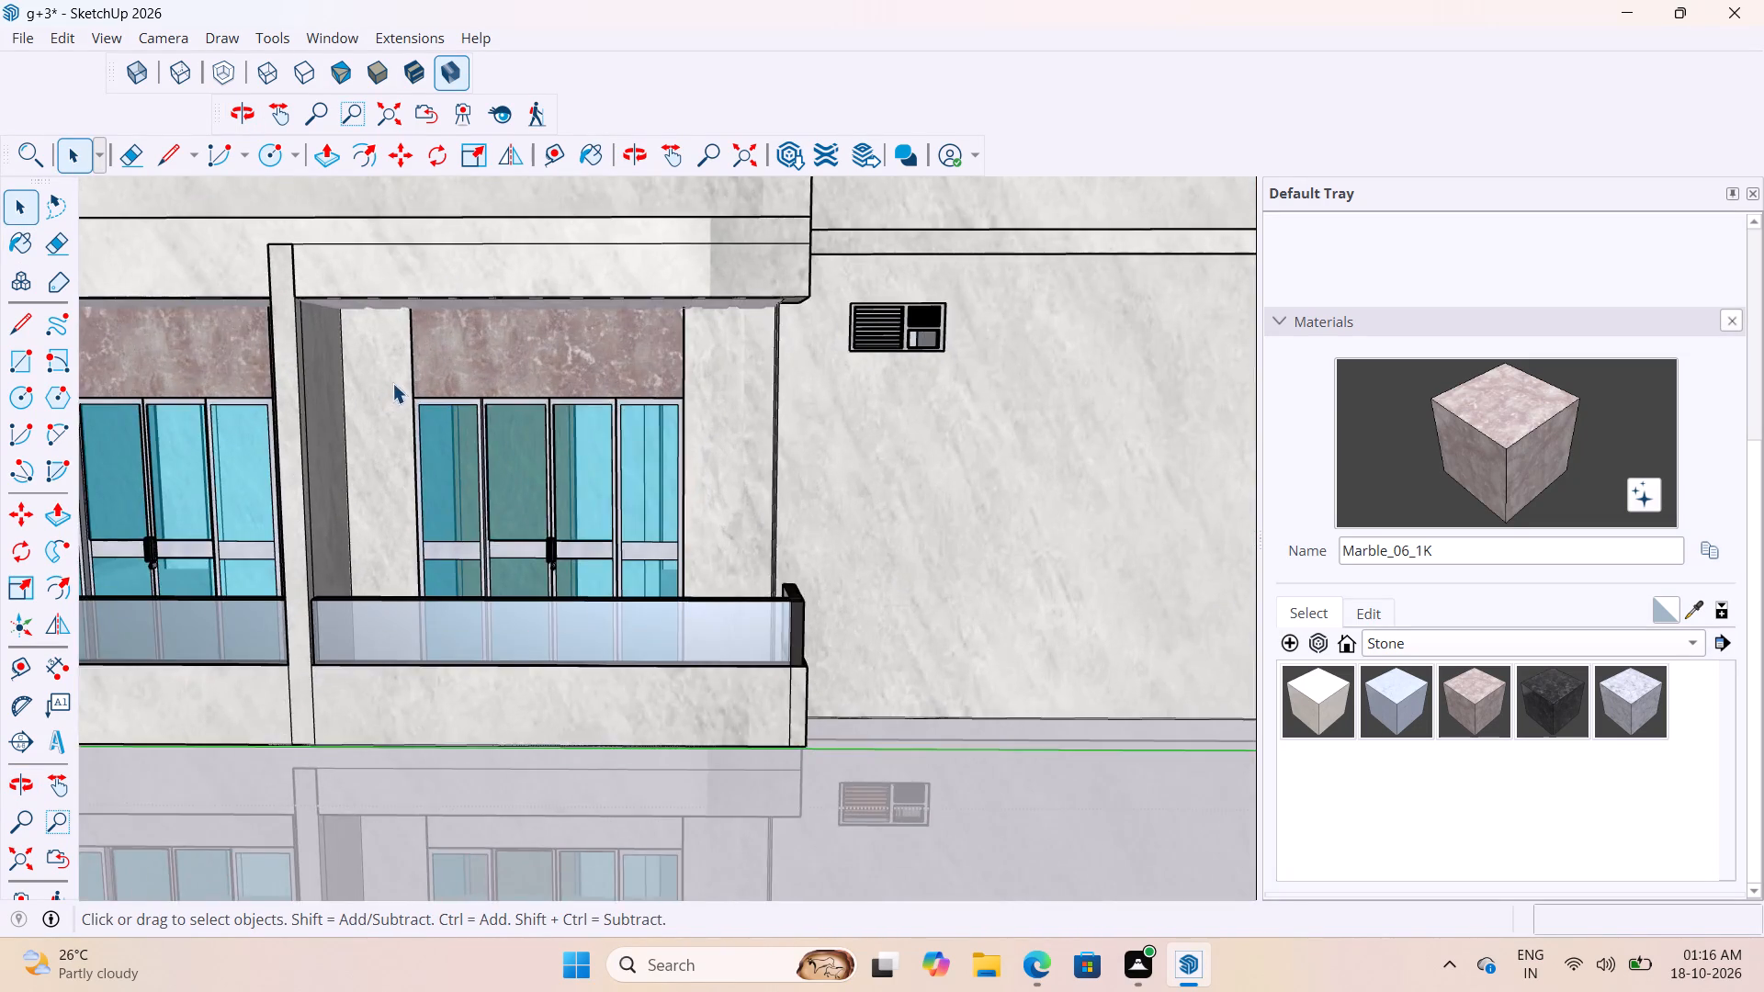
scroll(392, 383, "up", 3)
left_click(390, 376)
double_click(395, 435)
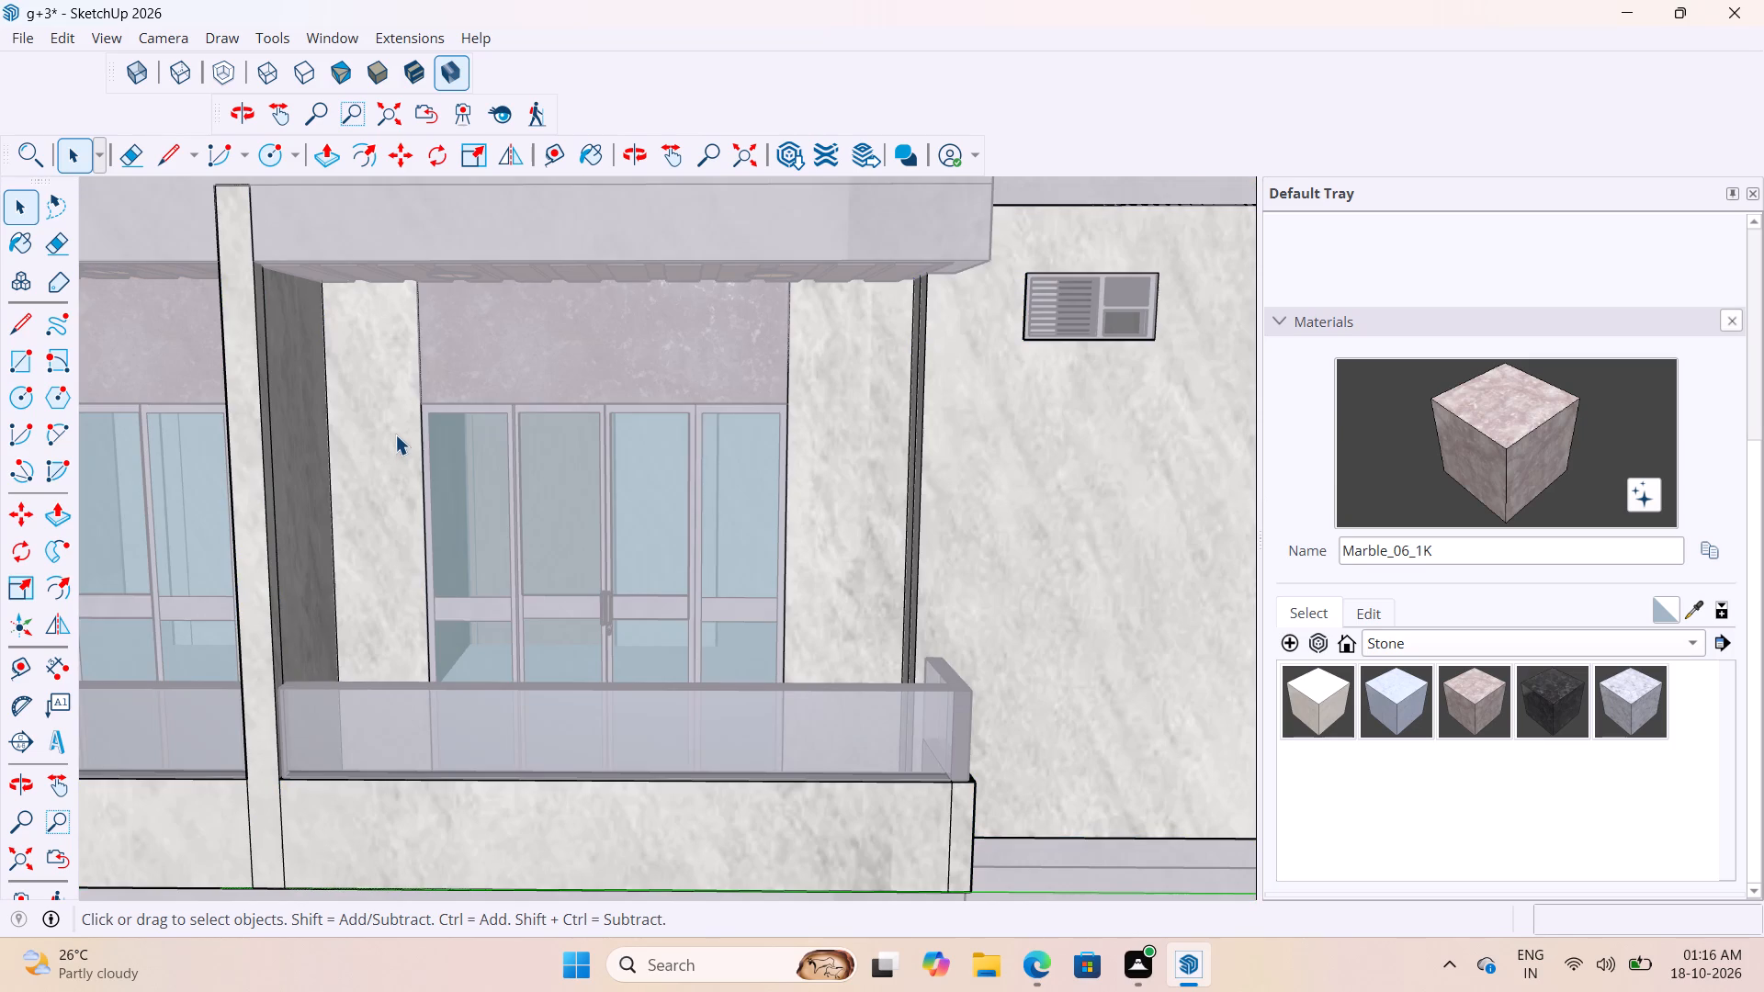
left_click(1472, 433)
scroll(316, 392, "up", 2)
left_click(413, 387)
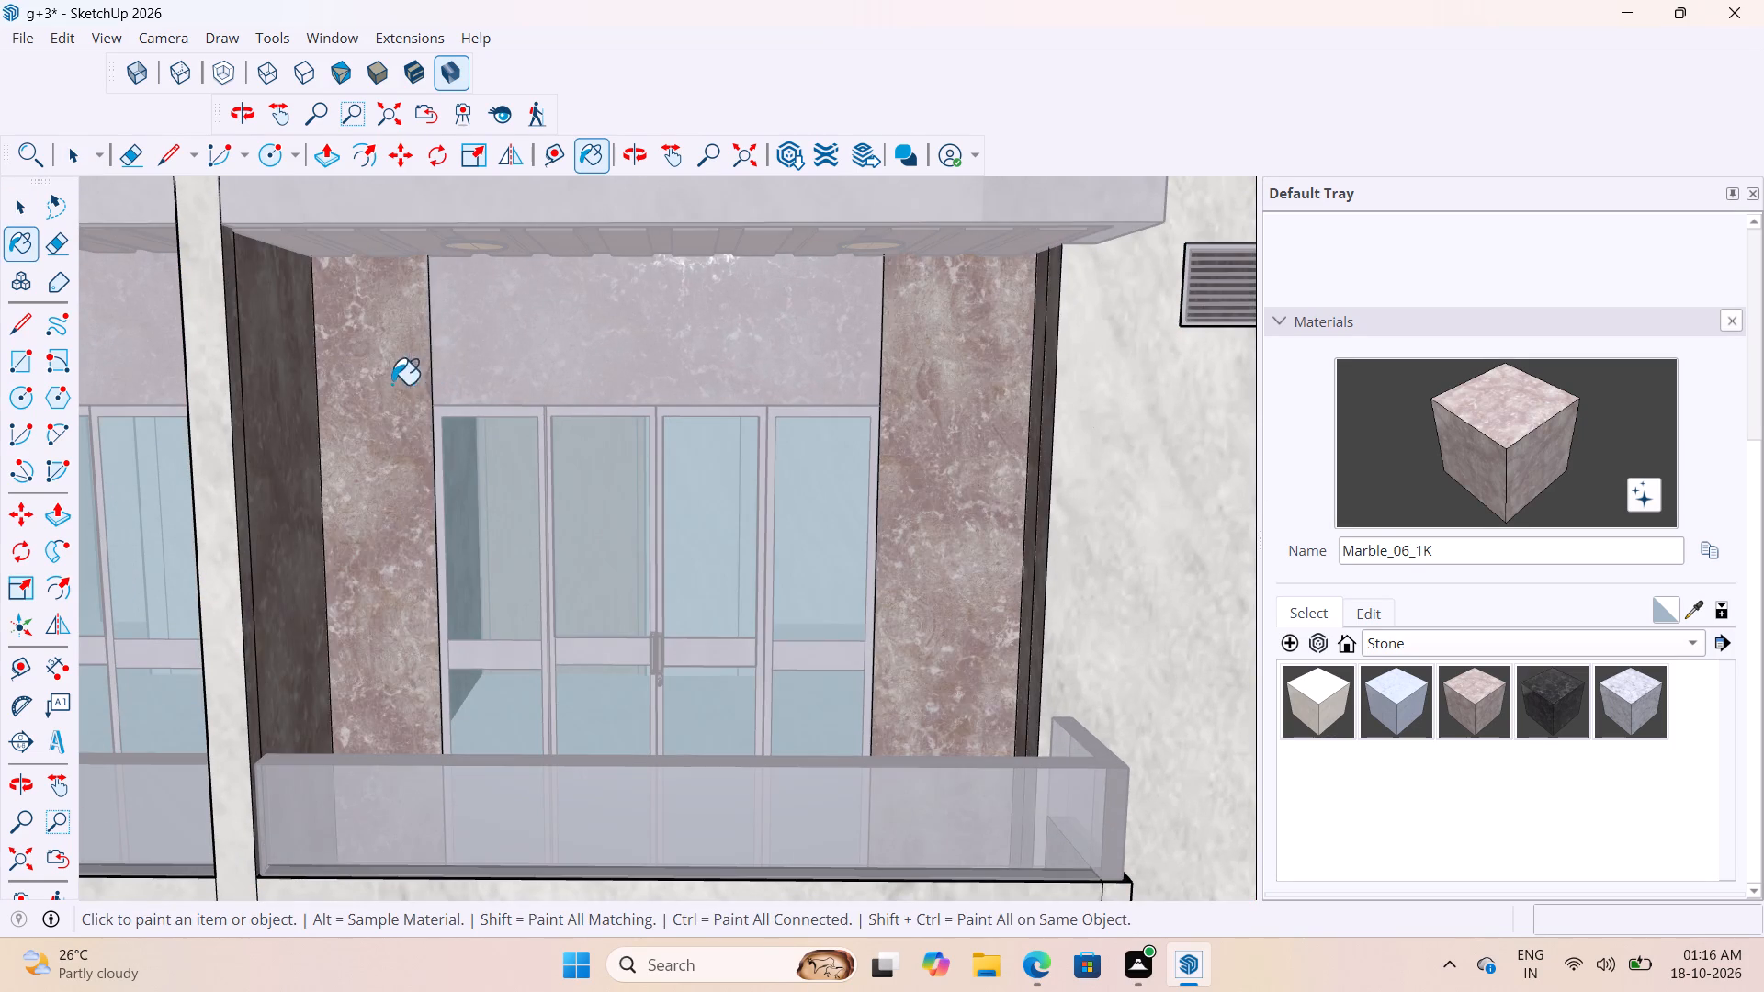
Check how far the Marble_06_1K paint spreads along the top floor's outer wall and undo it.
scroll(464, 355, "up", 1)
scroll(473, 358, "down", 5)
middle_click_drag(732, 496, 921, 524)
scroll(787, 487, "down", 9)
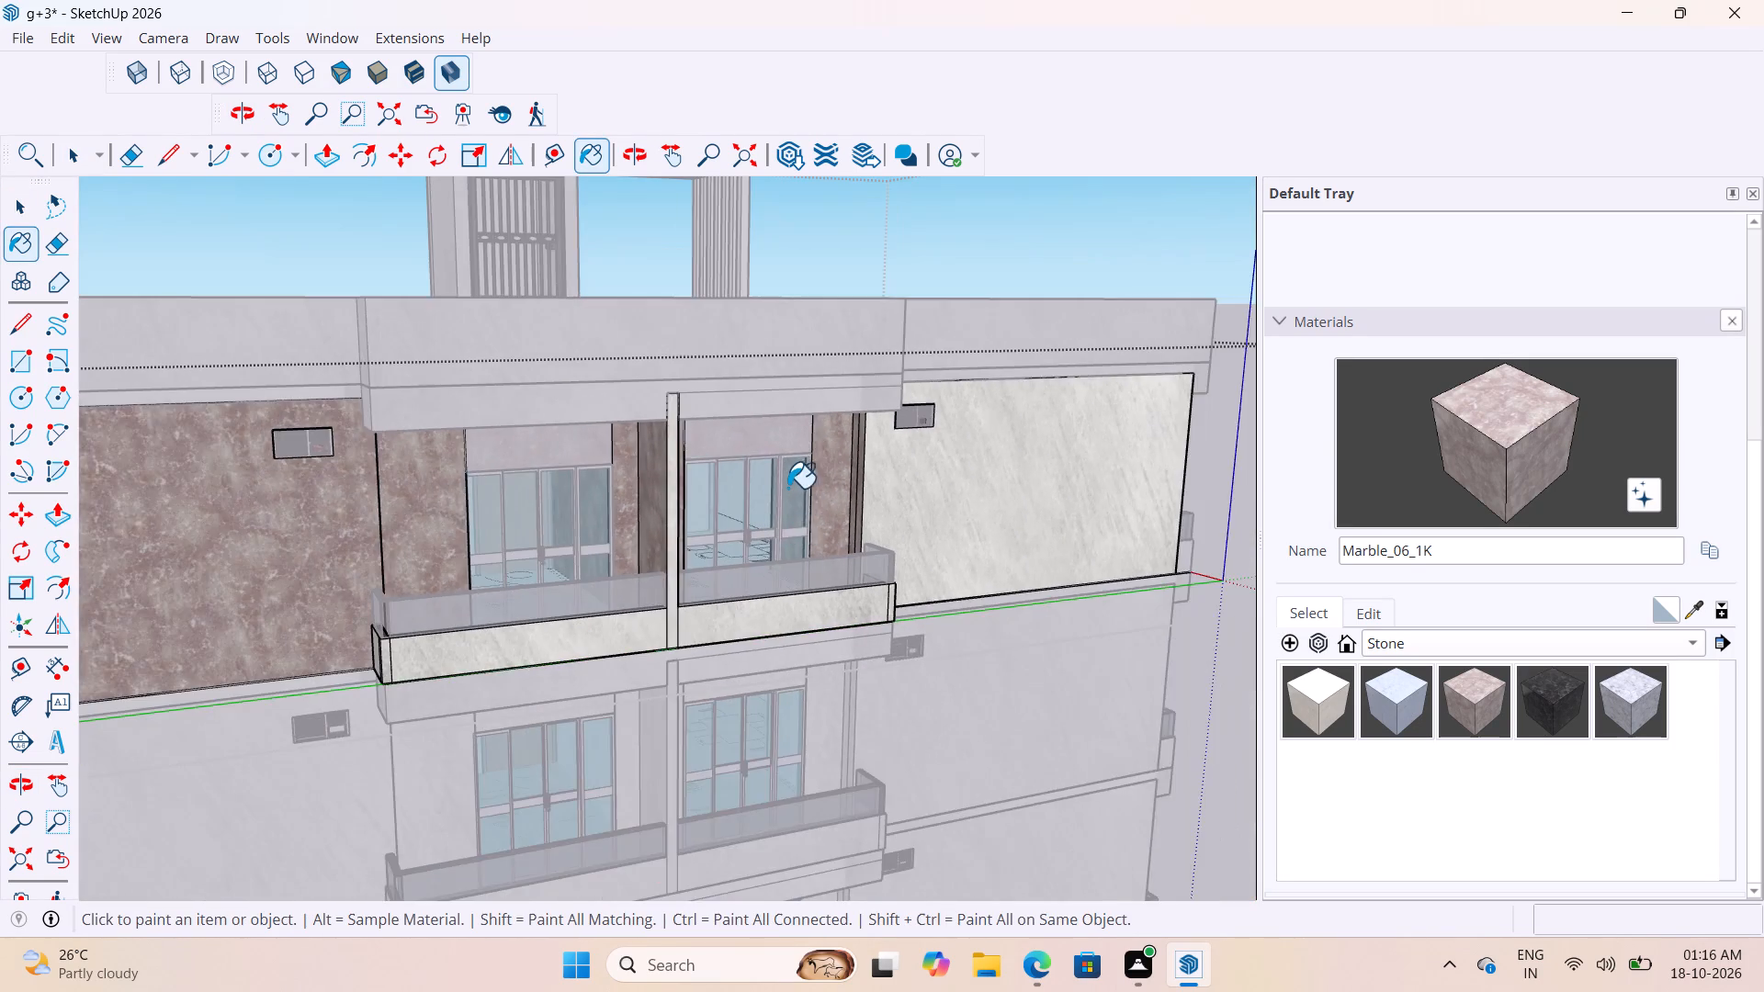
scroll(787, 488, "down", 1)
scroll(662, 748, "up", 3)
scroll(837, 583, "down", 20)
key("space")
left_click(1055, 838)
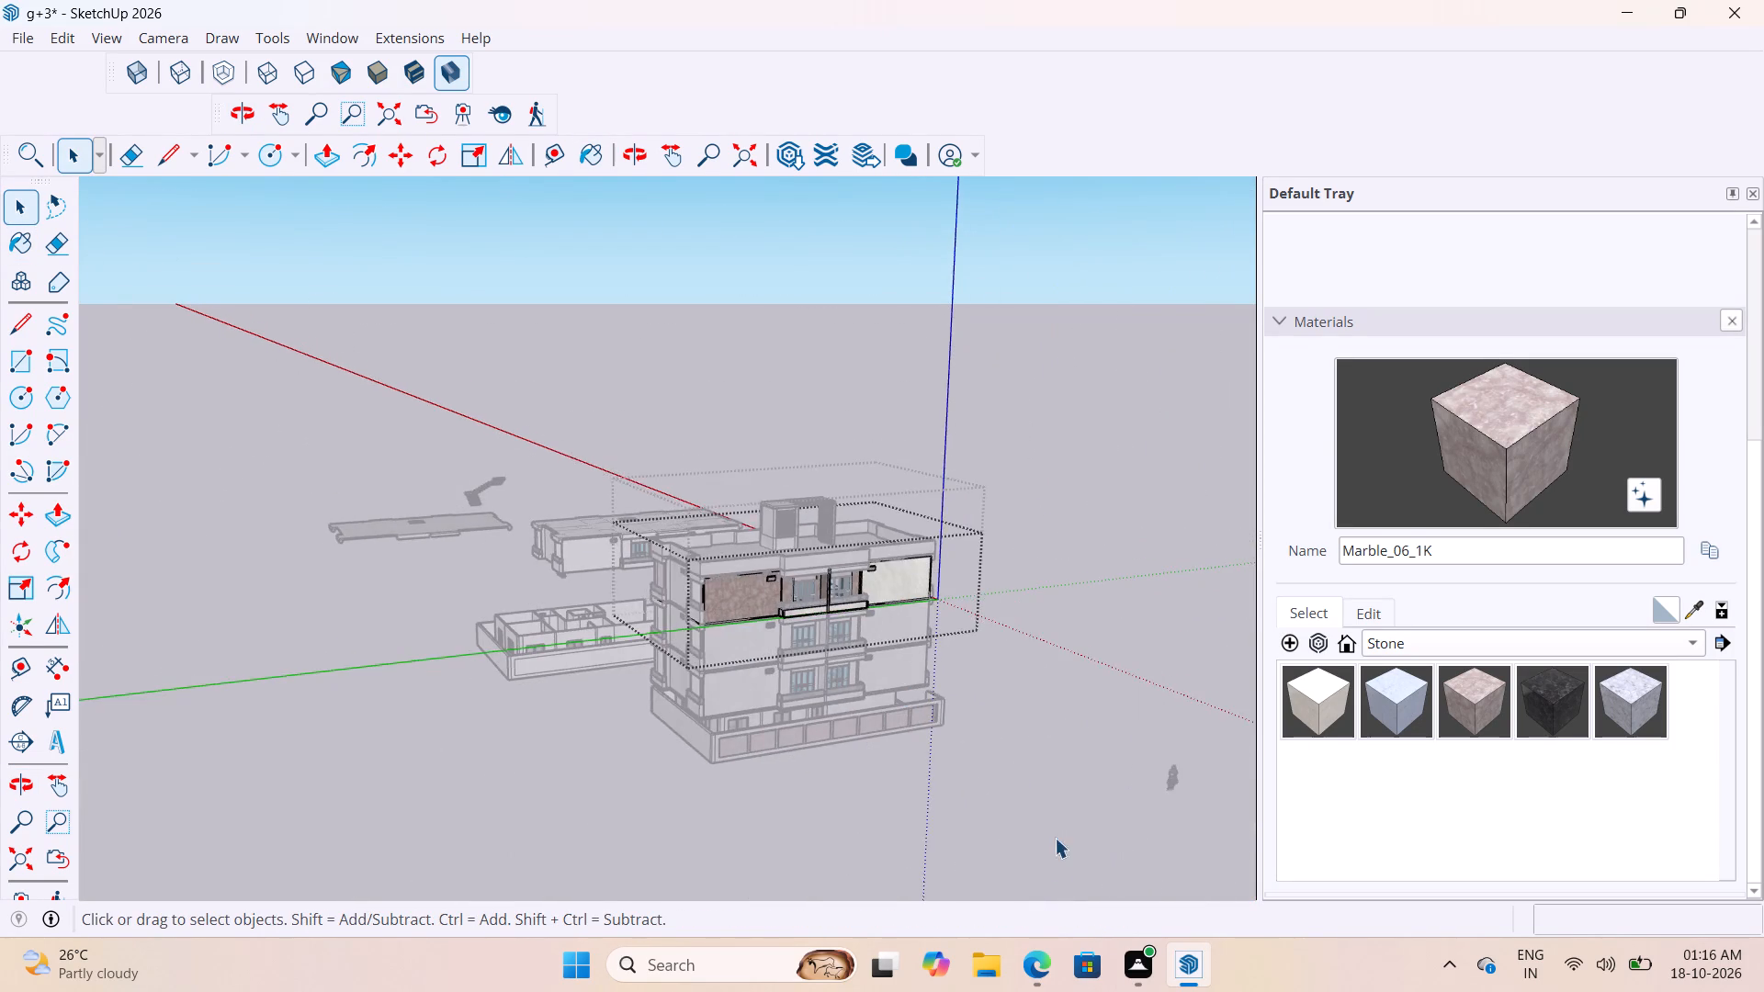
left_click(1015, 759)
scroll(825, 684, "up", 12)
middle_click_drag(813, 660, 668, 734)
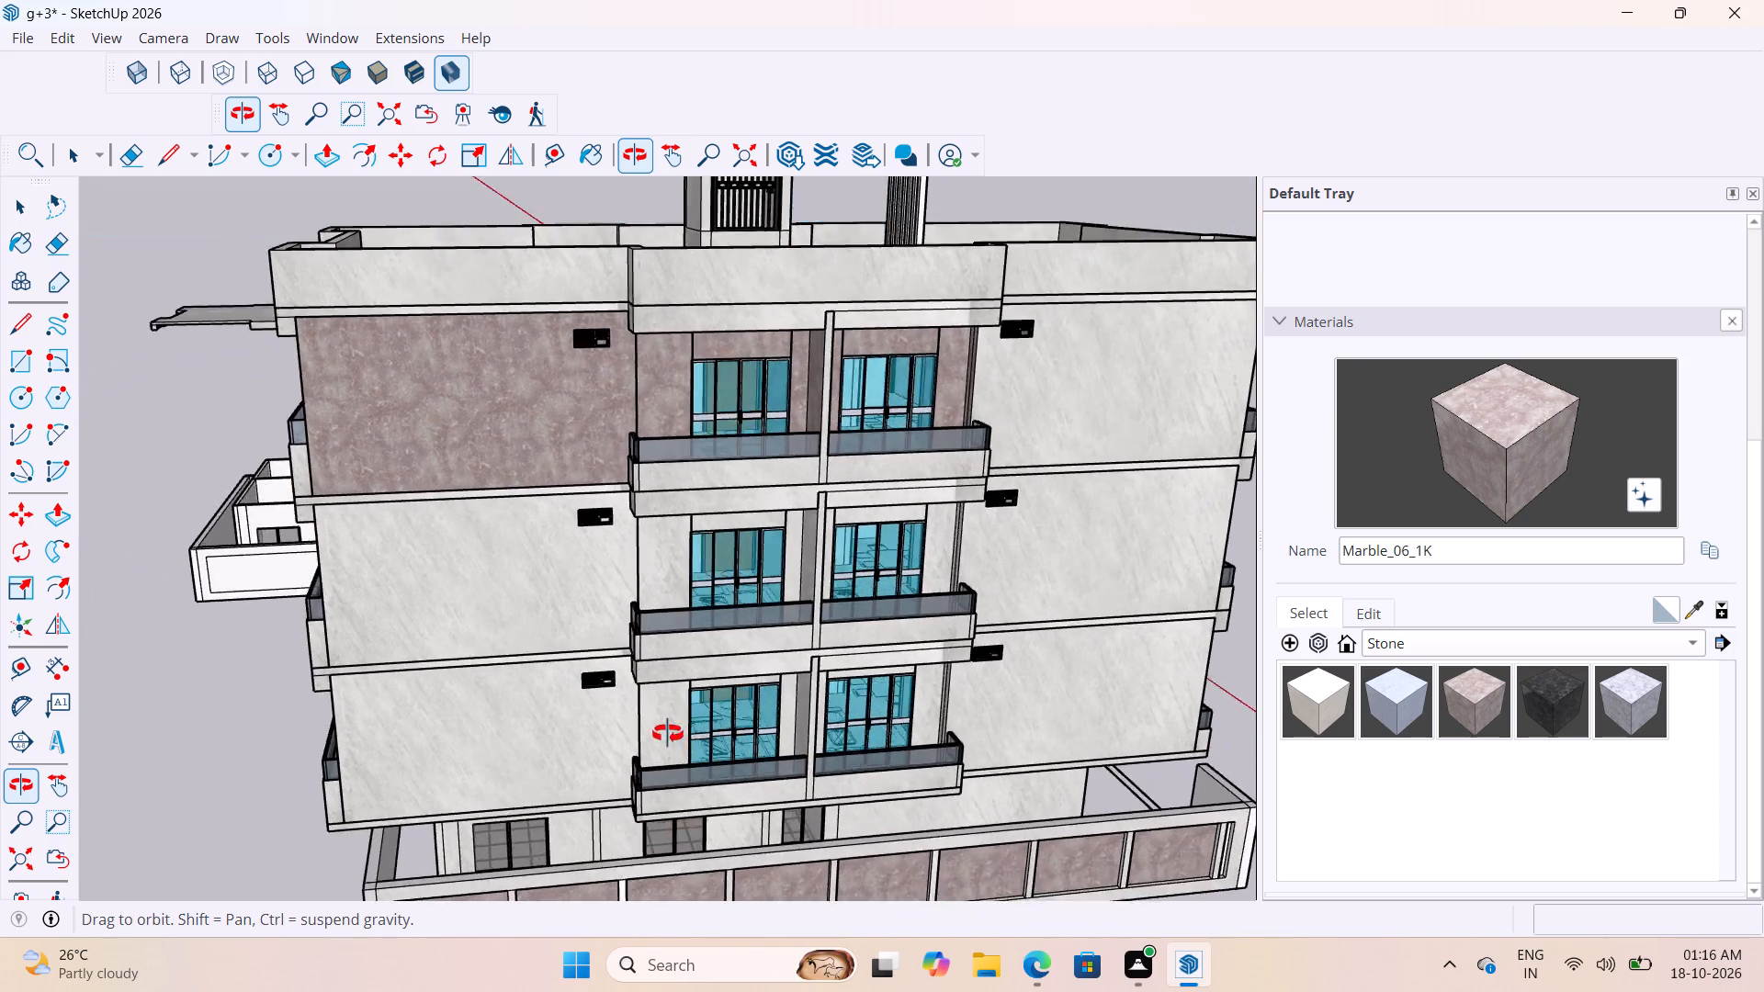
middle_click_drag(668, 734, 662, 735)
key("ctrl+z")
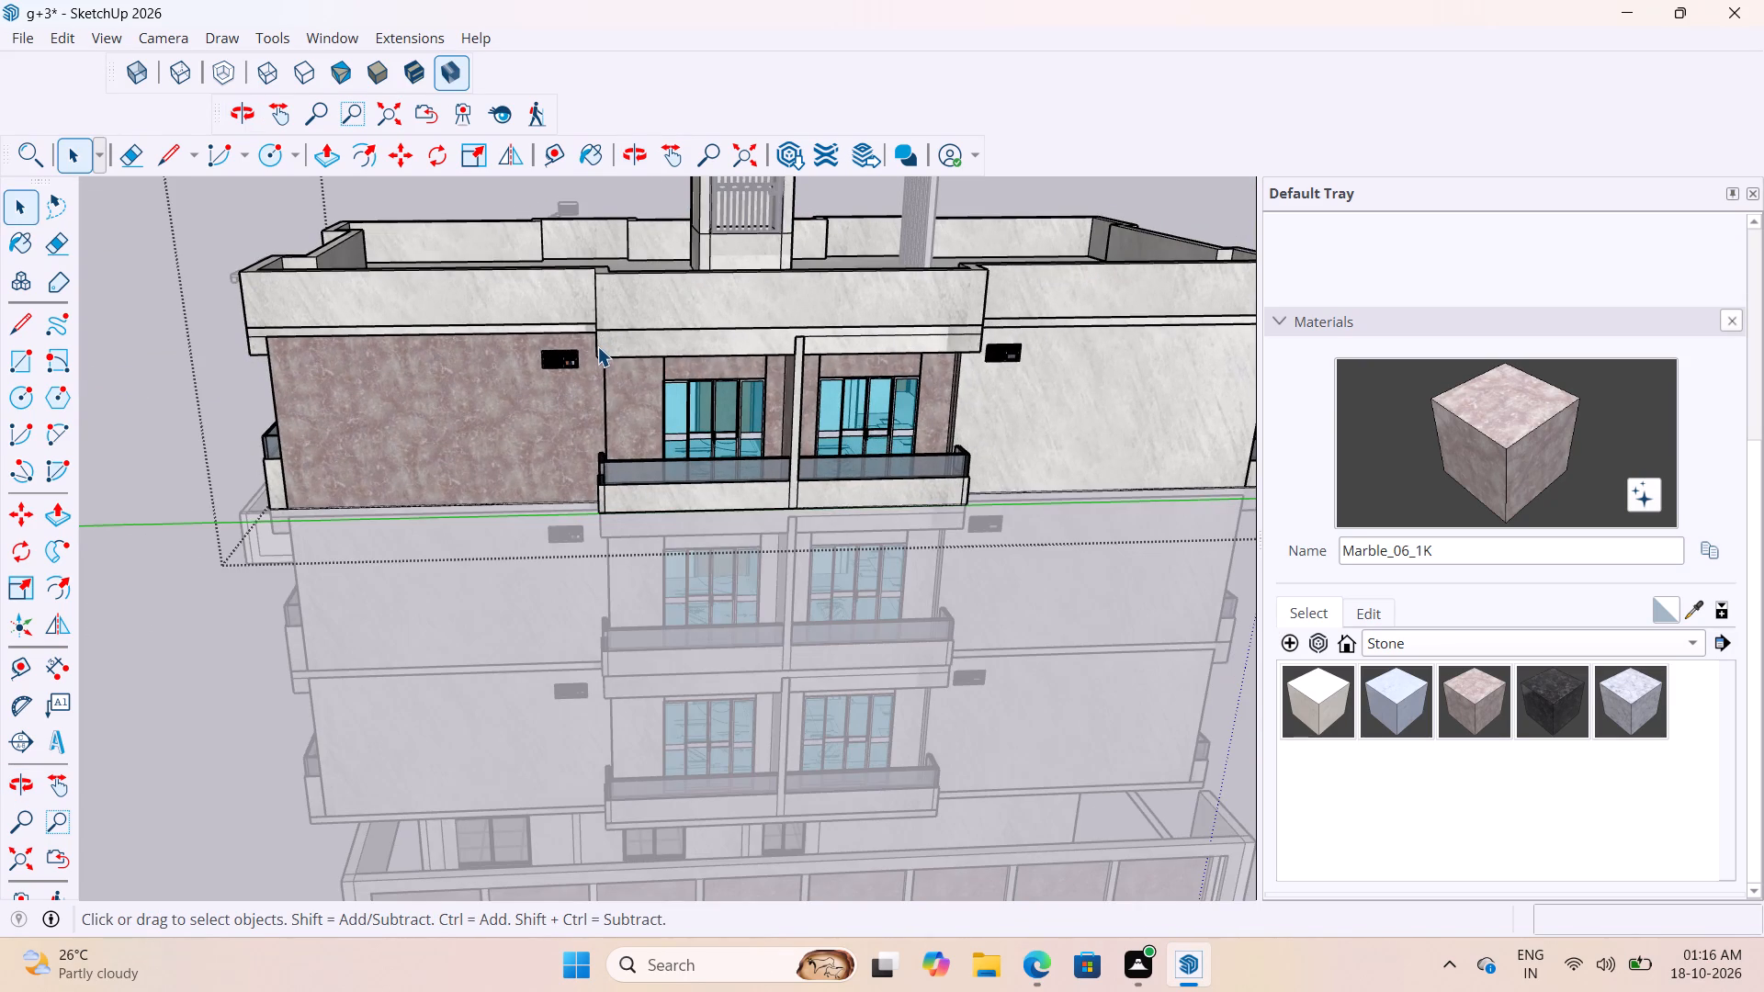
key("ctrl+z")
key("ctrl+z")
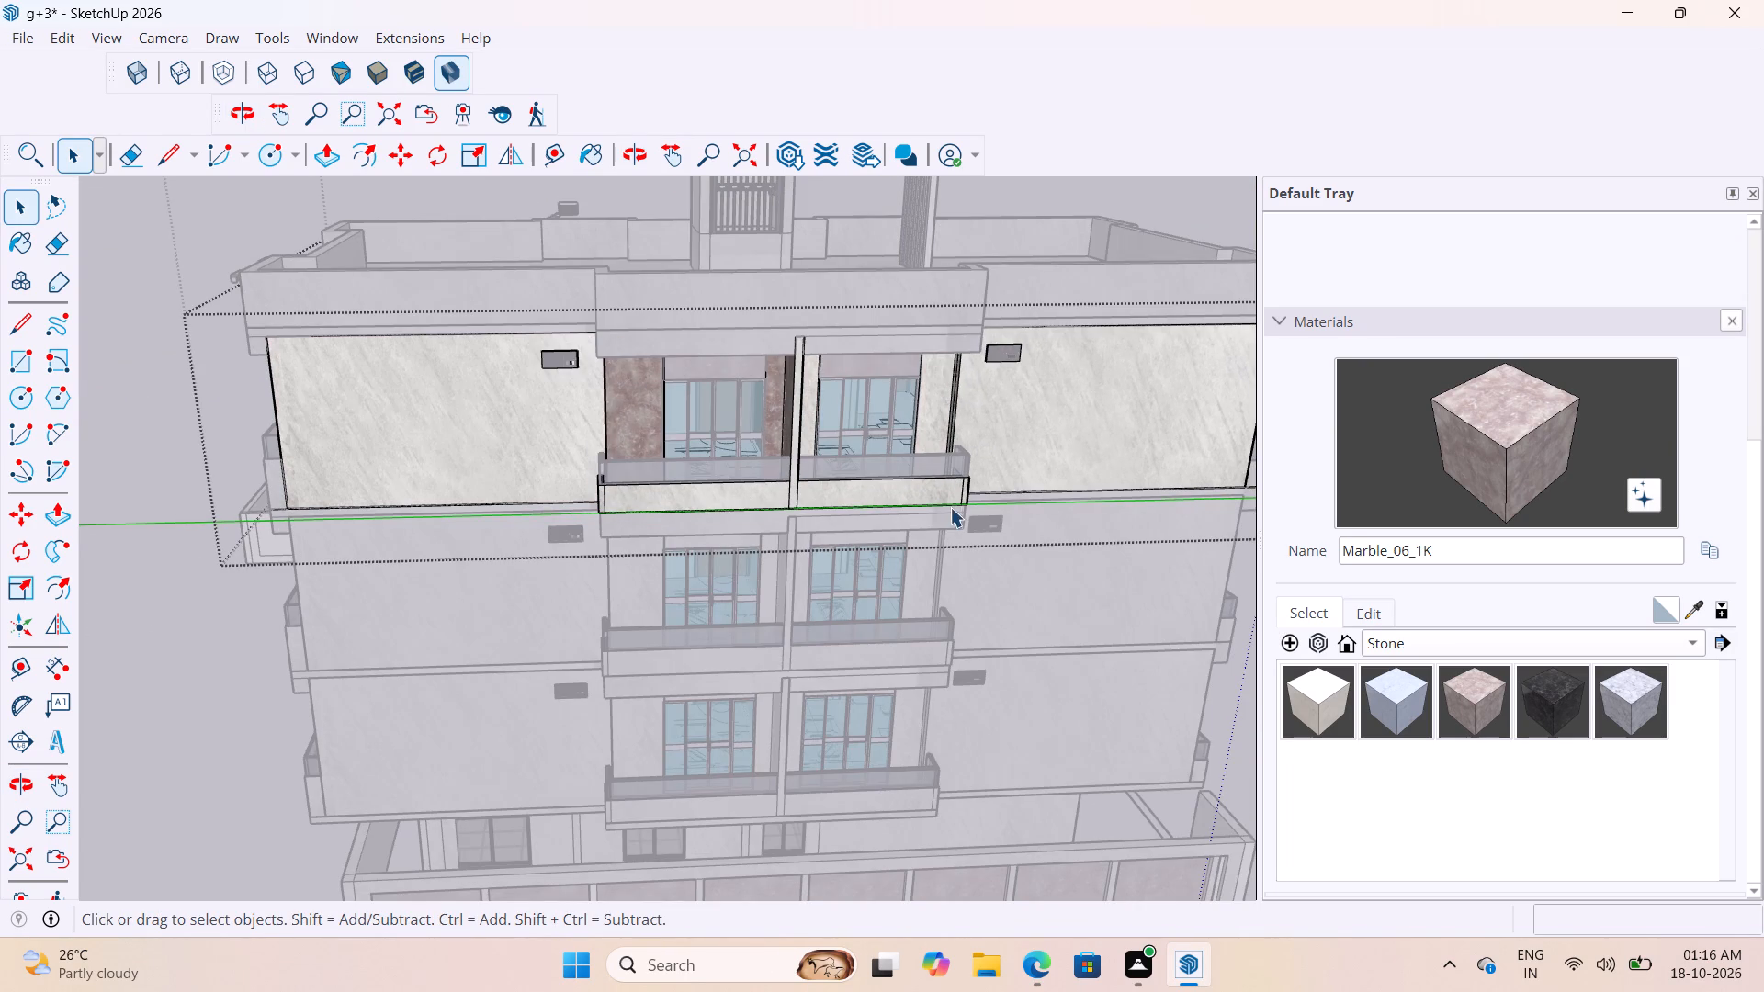
Paint the narrow wall face beside the top-floor balcony's second glass door and the adjoining dividing wall side with Marble_06_1K.
double_click(235, 740)
scroll(1121, 326, "up", 6)
middle_click_drag(716, 408, 644, 407)
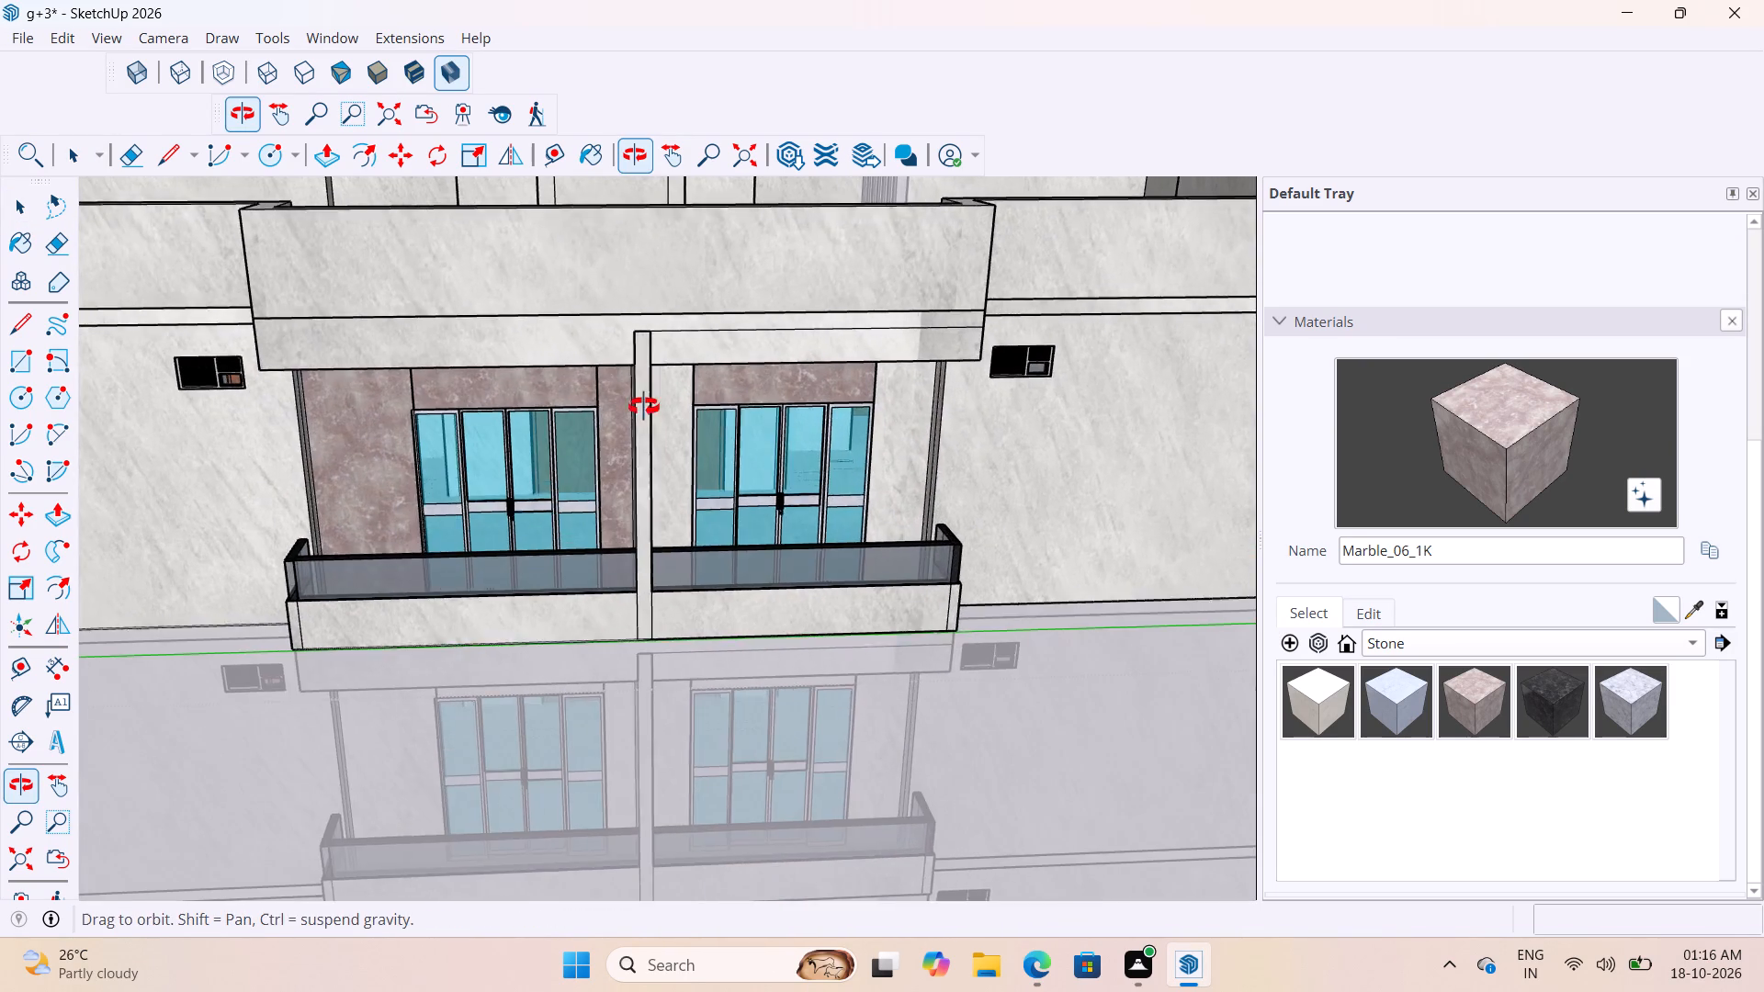
middle_click_drag(644, 407, 570, 413)
triple_click(535, 412)
left_click(539, 423)
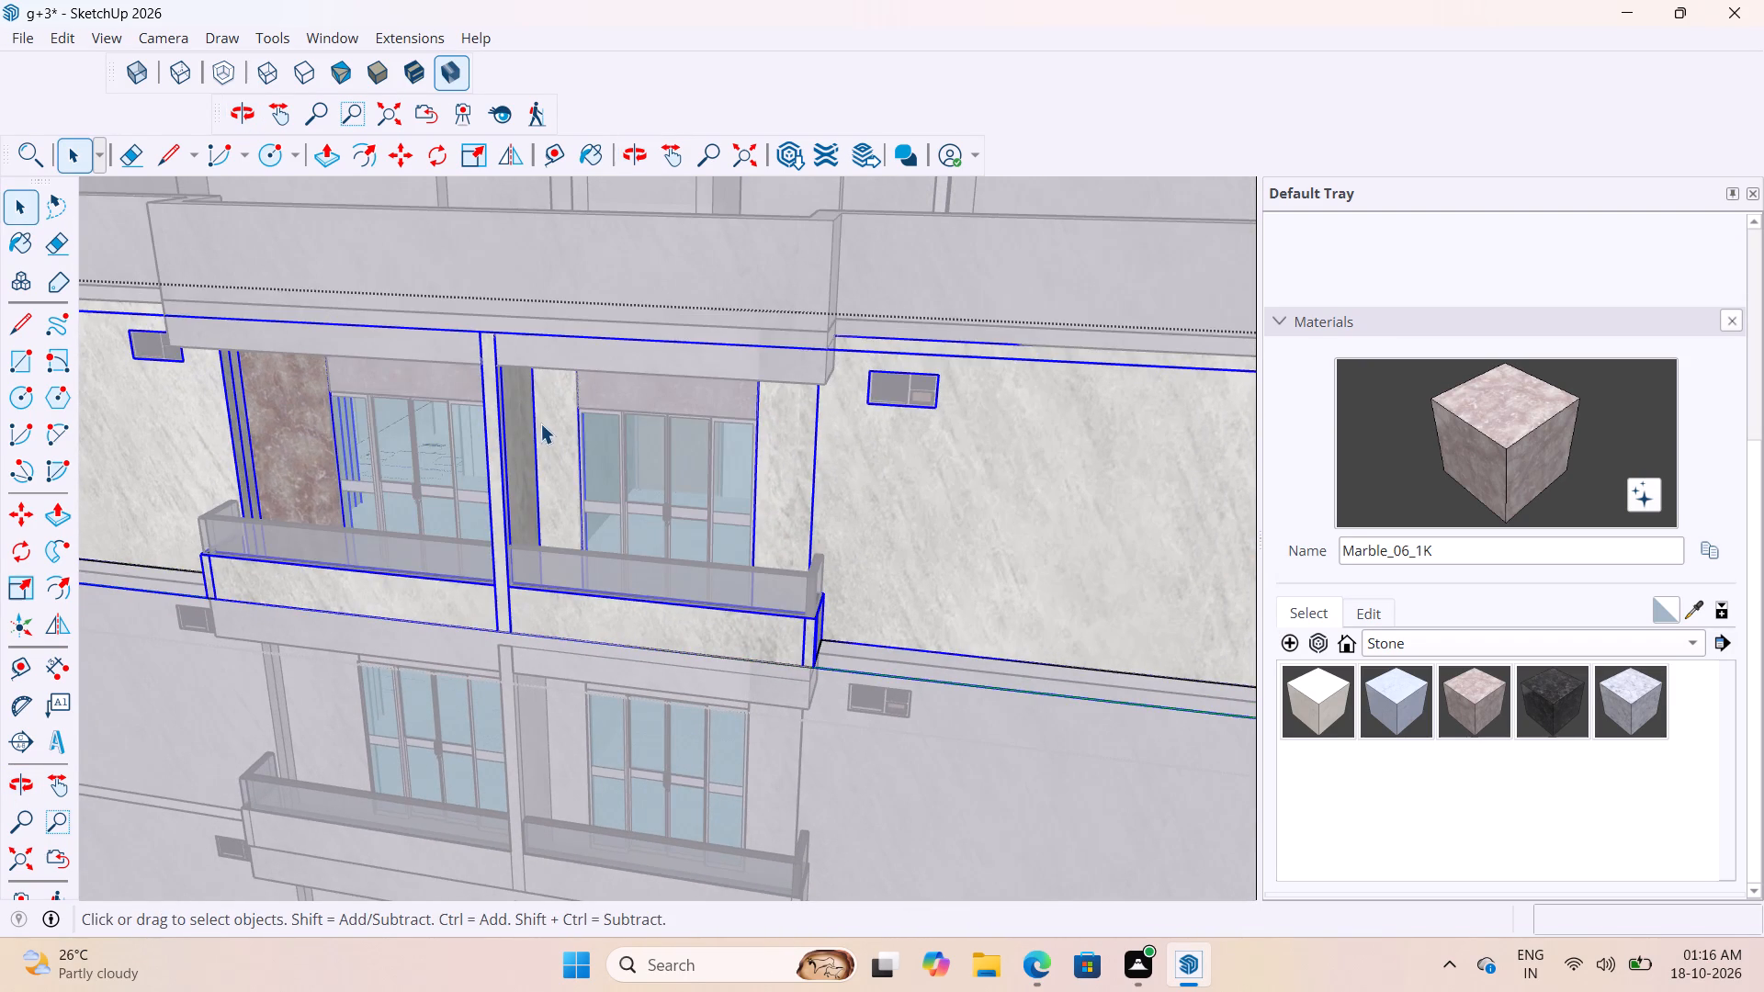
double_click(541, 428)
left_click(549, 434)
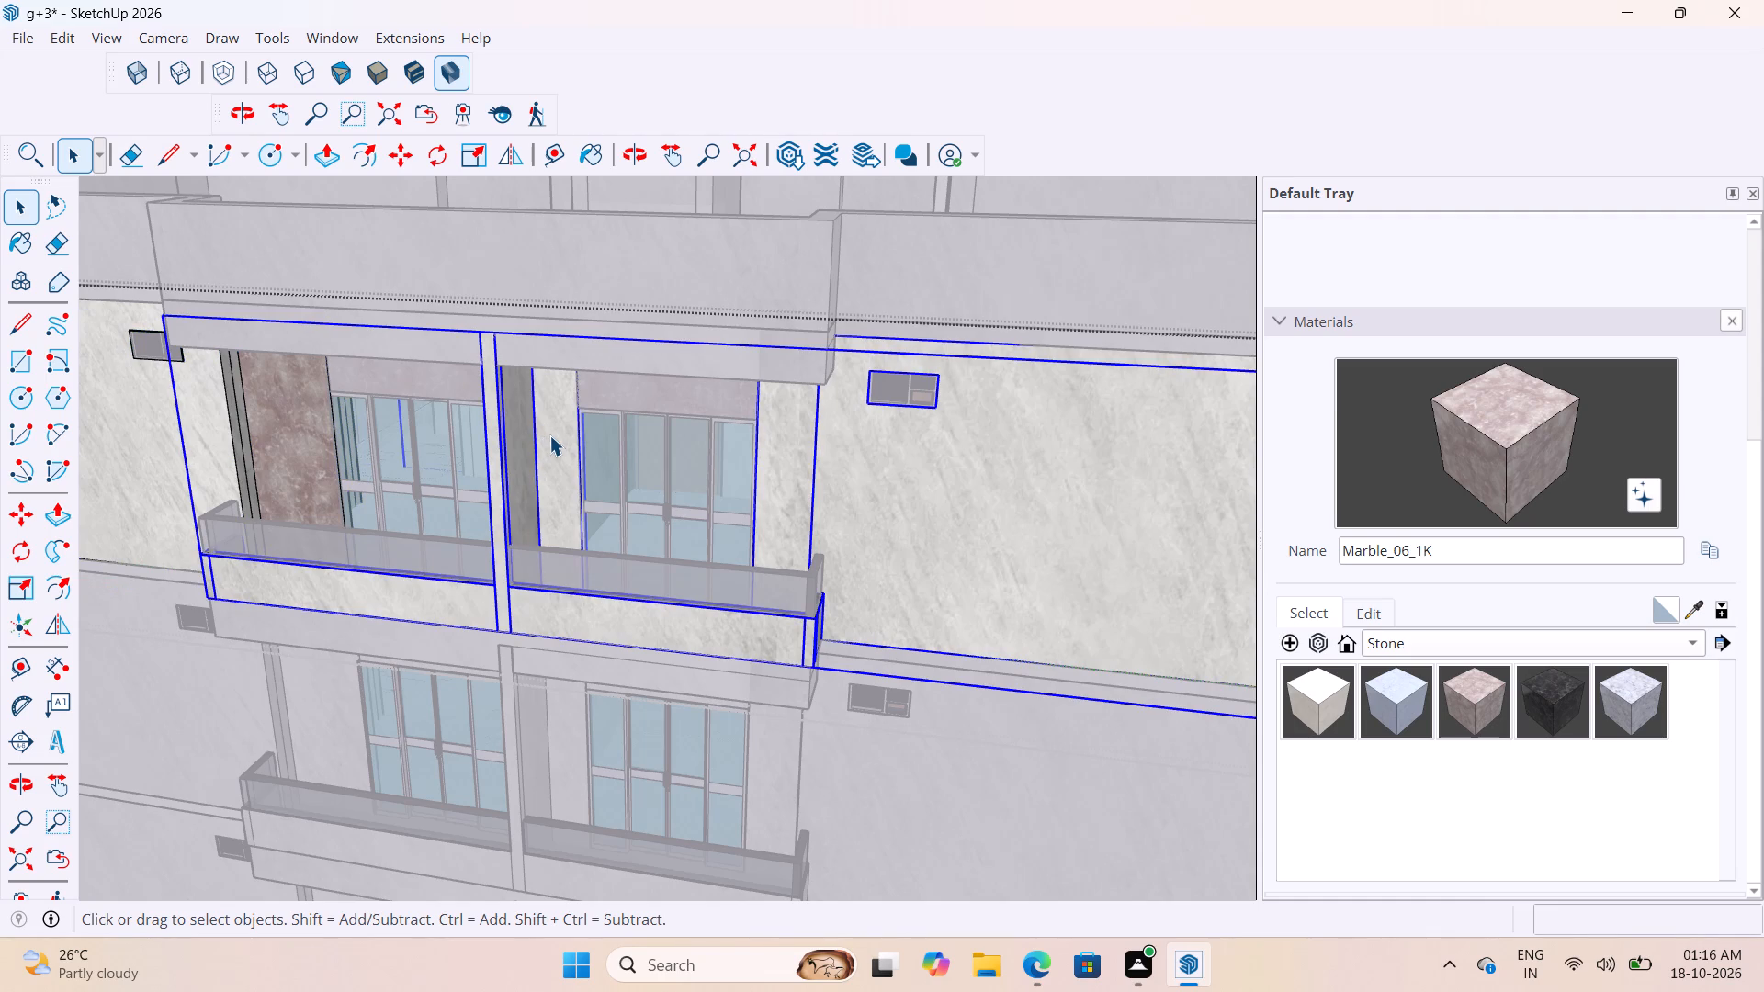
double_click(549, 435)
left_click(1548, 467)
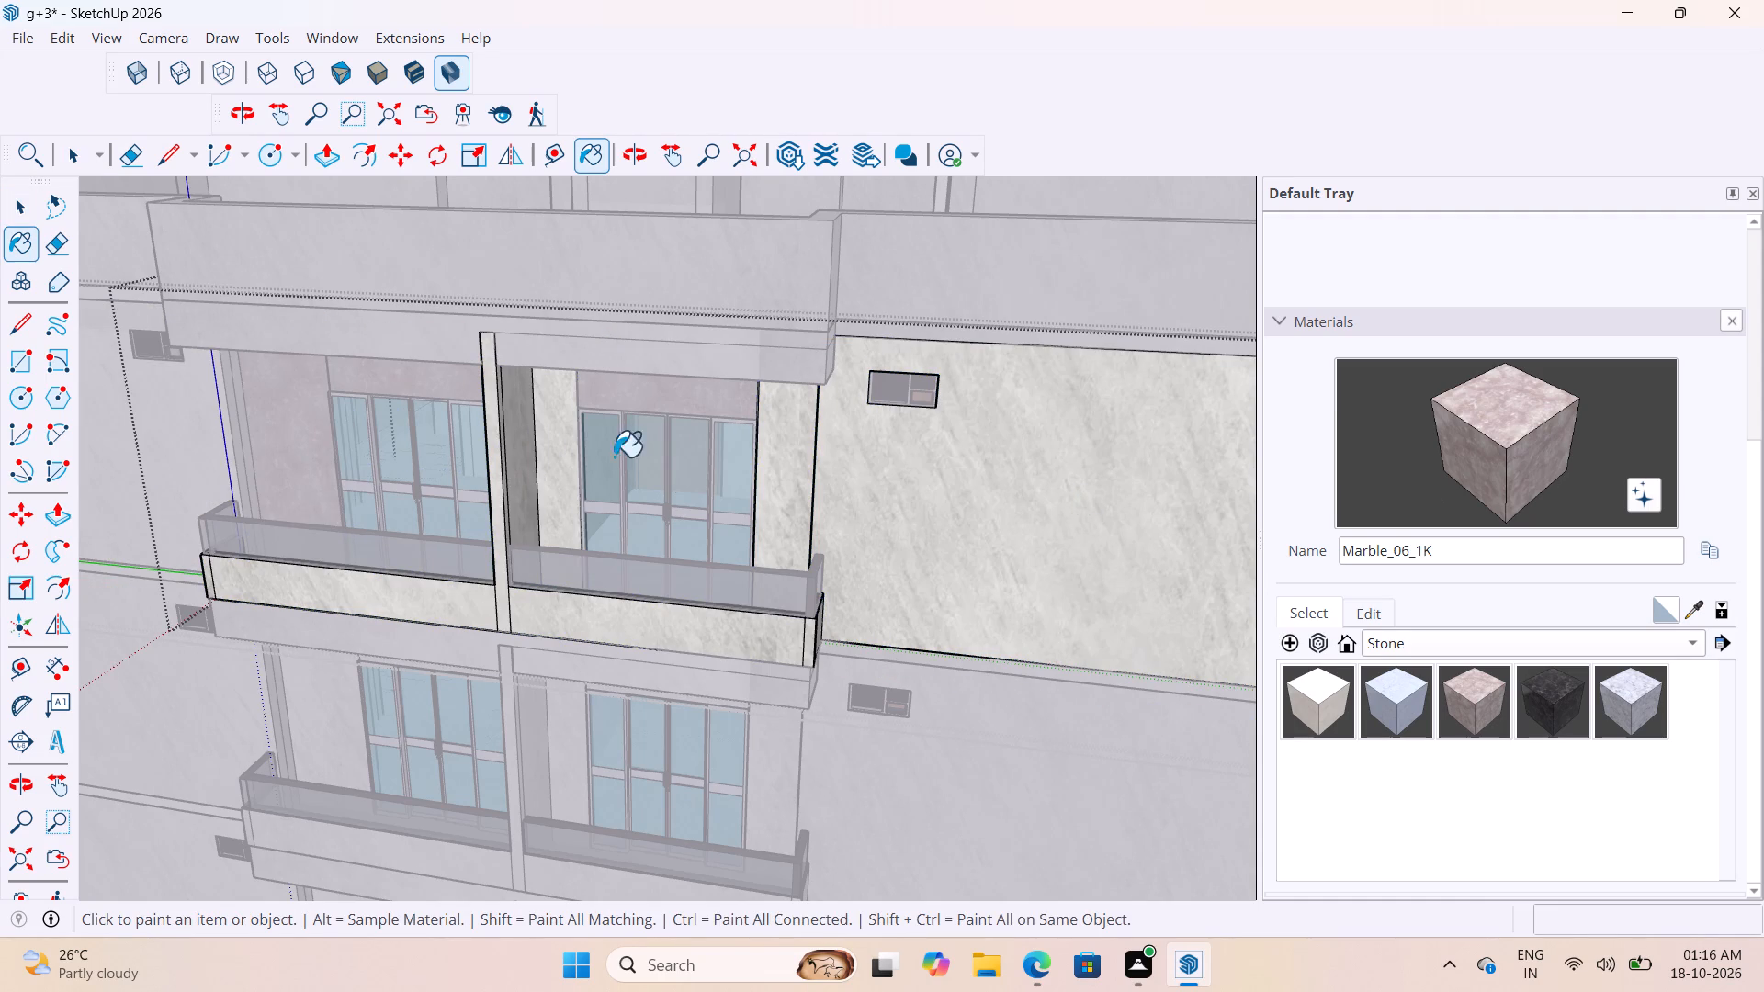
scroll(605, 456, "up", 7)
left_click(549, 425)
left_click(453, 424)
Paint the wall face between the second glass door and the balcony's outer end, plus its narrow return faces, with Marble_06_1K.
middle_click_drag(974, 494, 1376, 444)
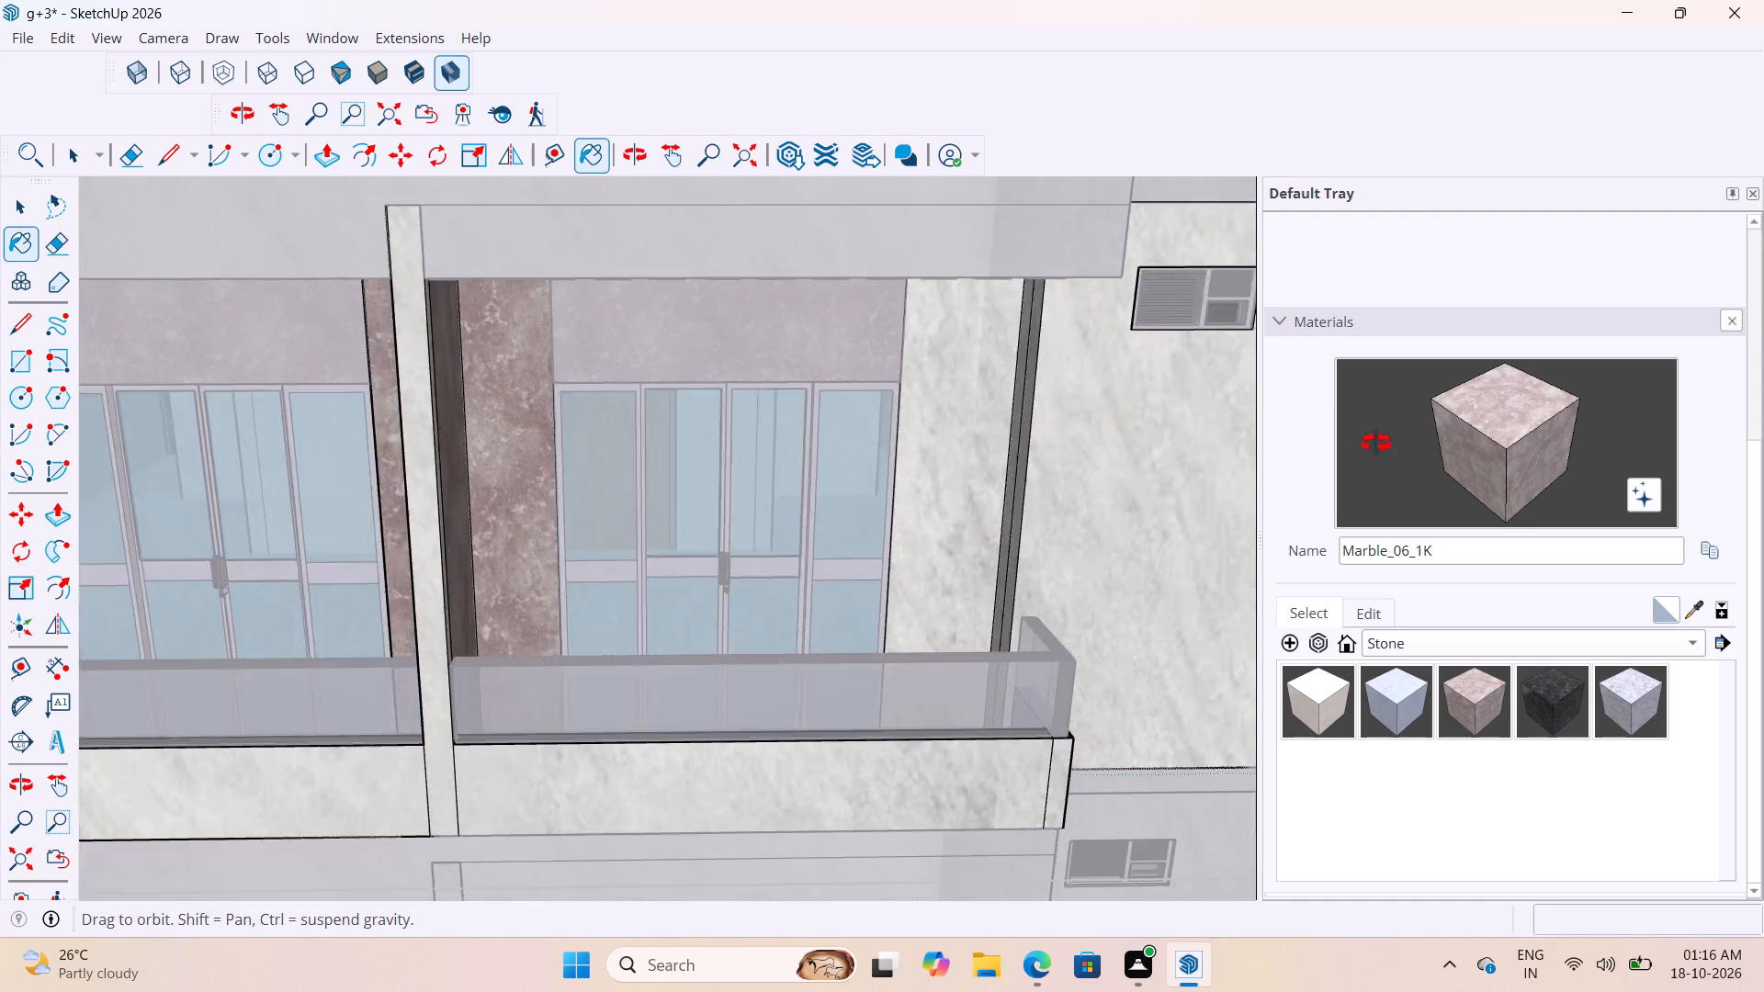
middle_click_drag(1376, 444, 1412, 442)
left_click(808, 402)
scroll(845, 539, "up", 4)
middle_click_drag(887, 534, 829, 533)
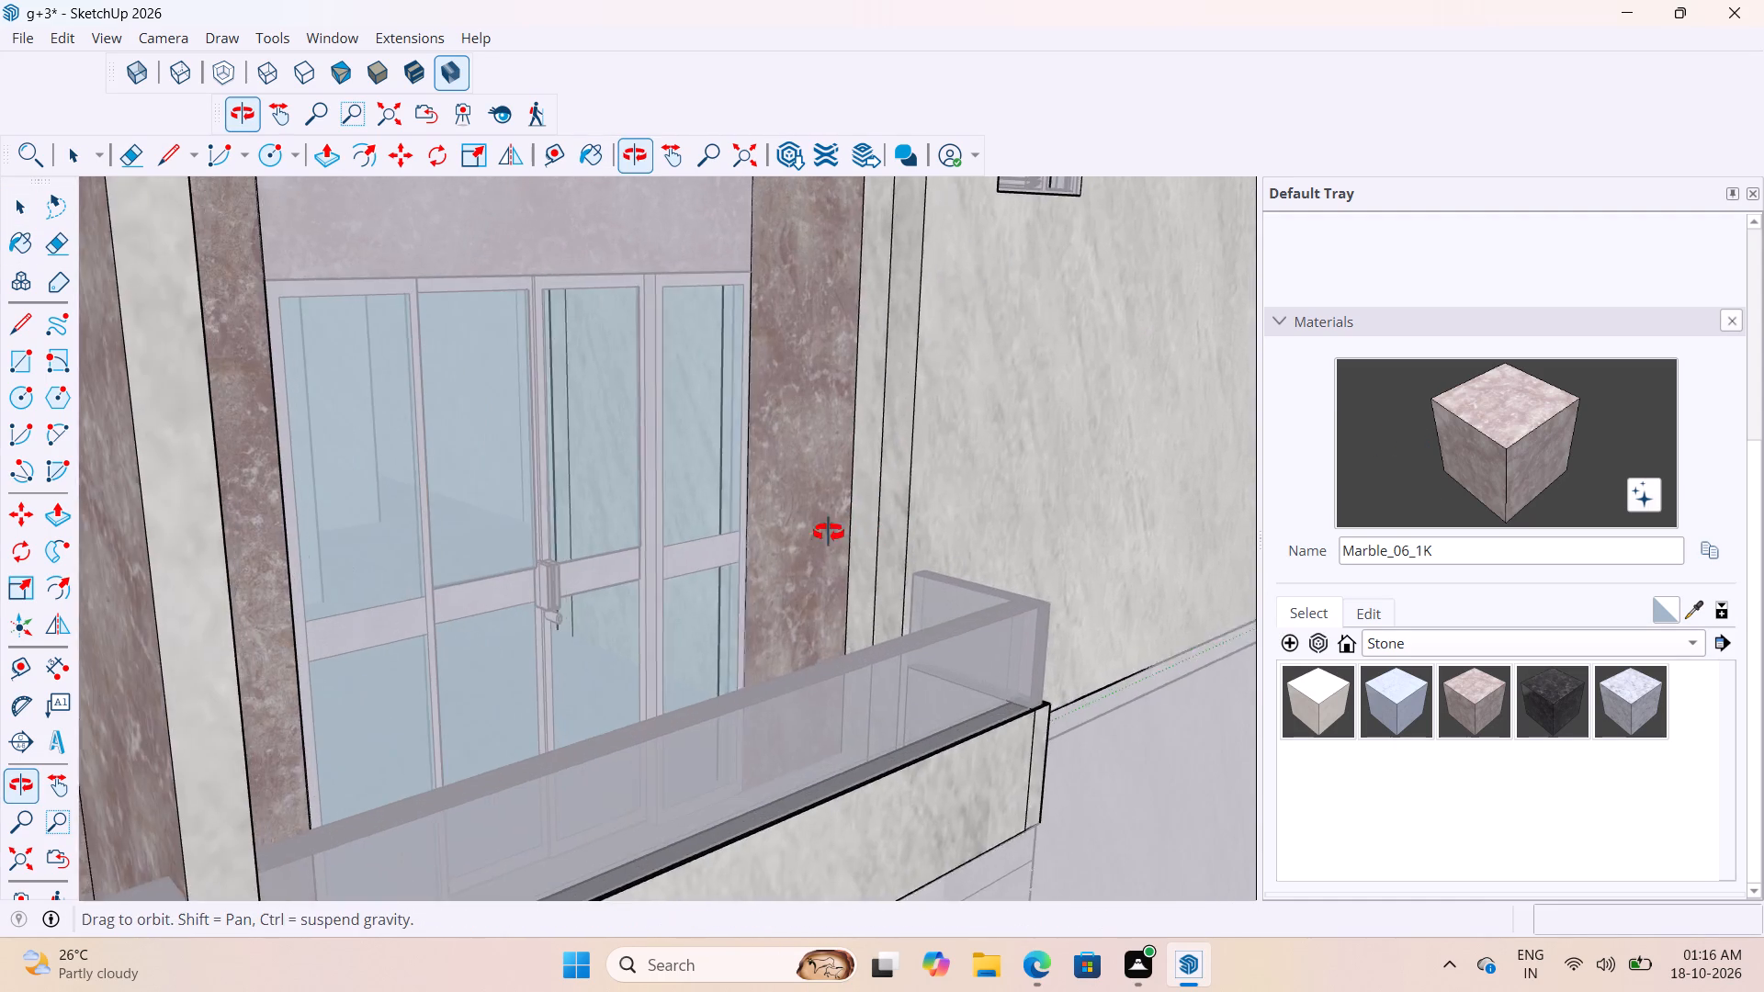
middle_click_drag(829, 533, 787, 532)
scroll(754, 506, "up", 3)
left_click(710, 475)
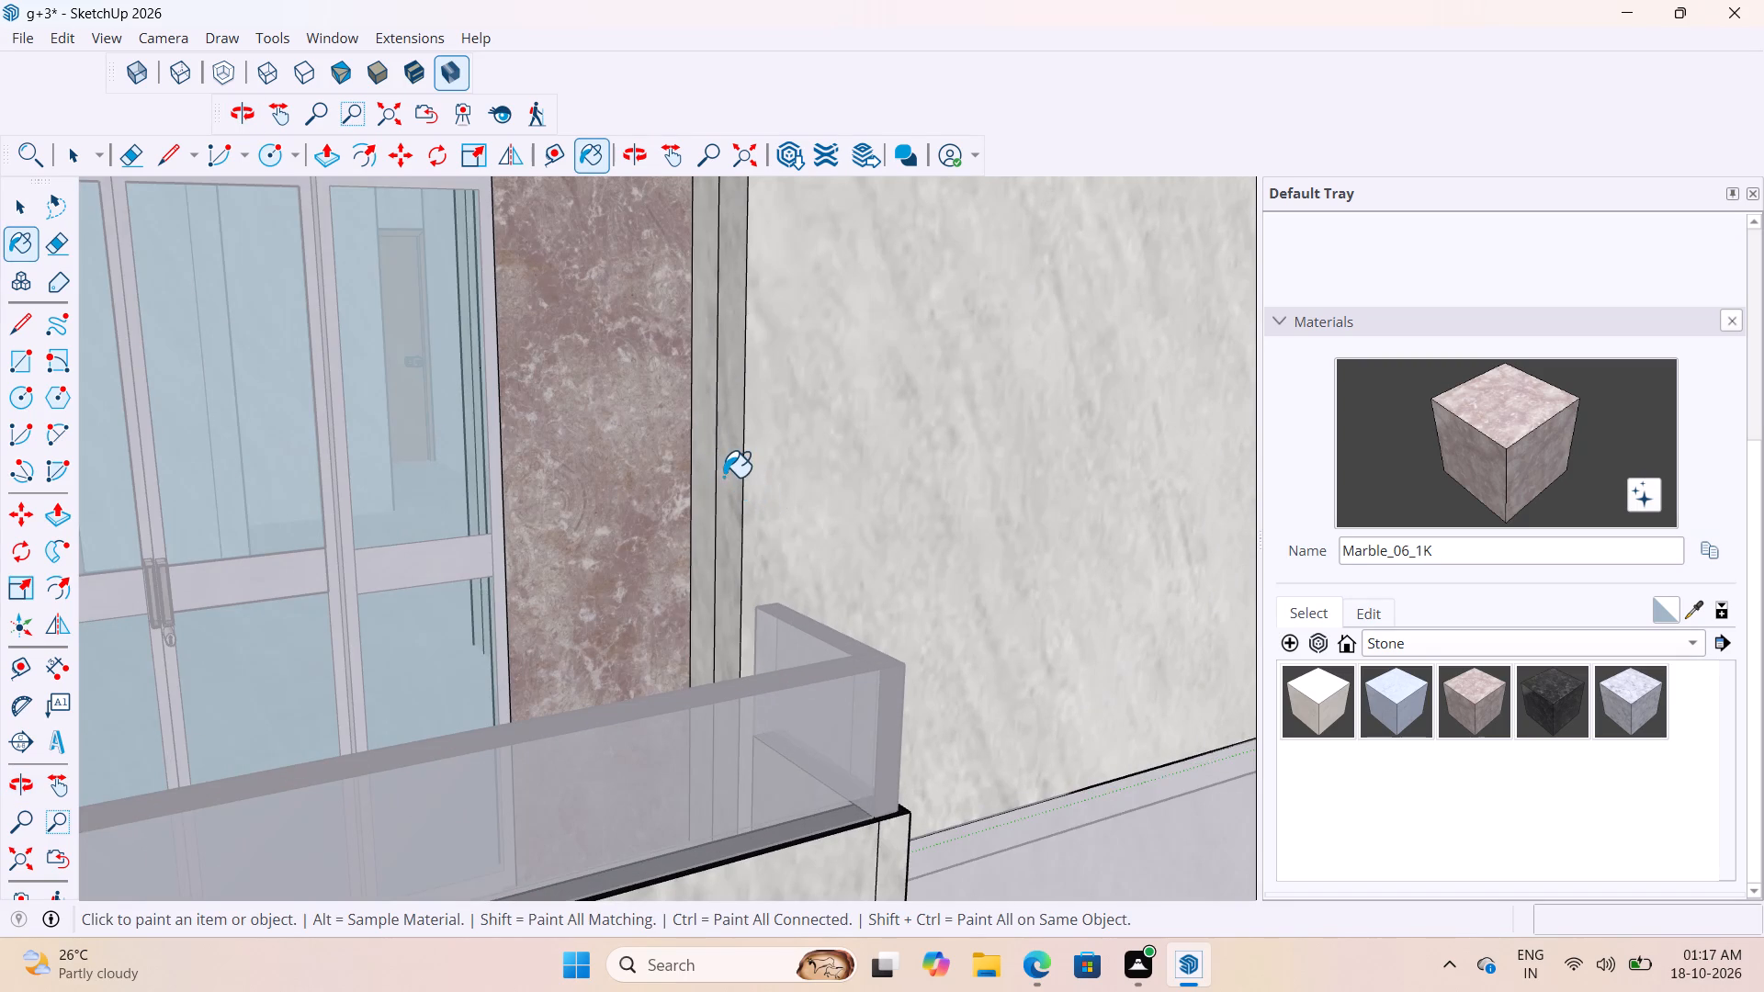
left_click(723, 476)
scroll(784, 424, "up", 1)
scroll(784, 423, "down", 20)
scroll(784, 423, "down", 1)
middle_click_drag(755, 714, 643, 693)
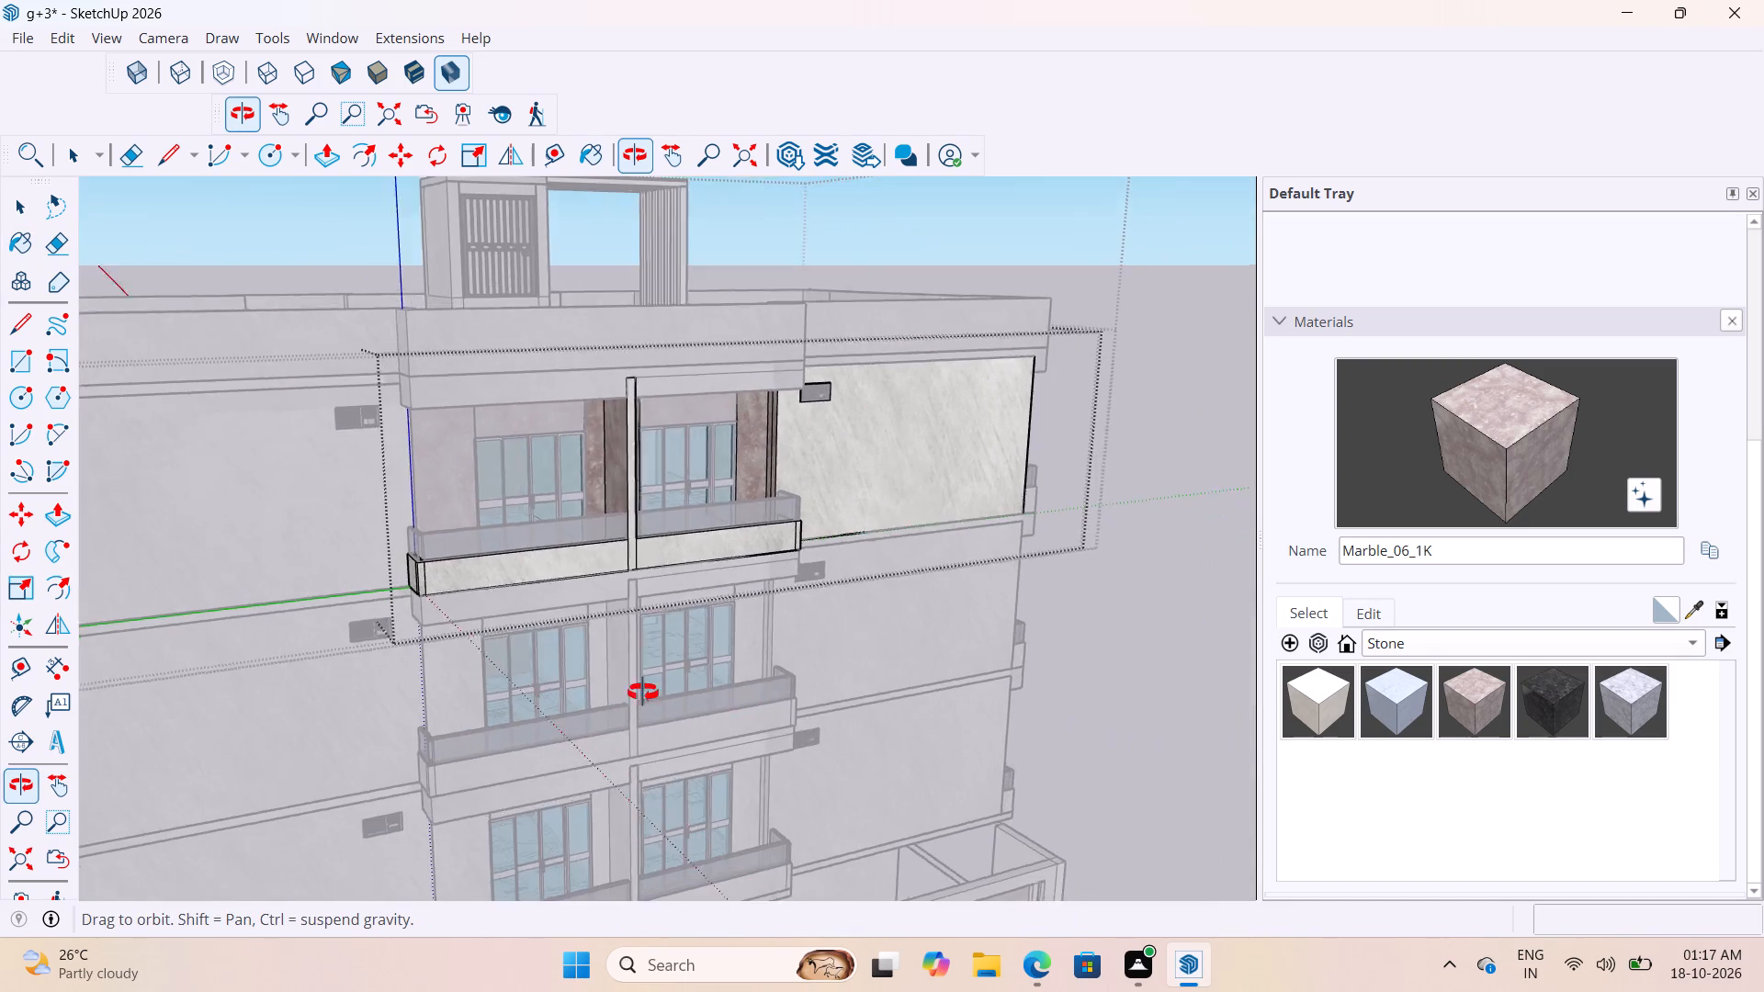
middle_click_drag(643, 693, 520, 690)
scroll(861, 524, "down", 9)
key("space")
key("space")
double_click(967, 690)
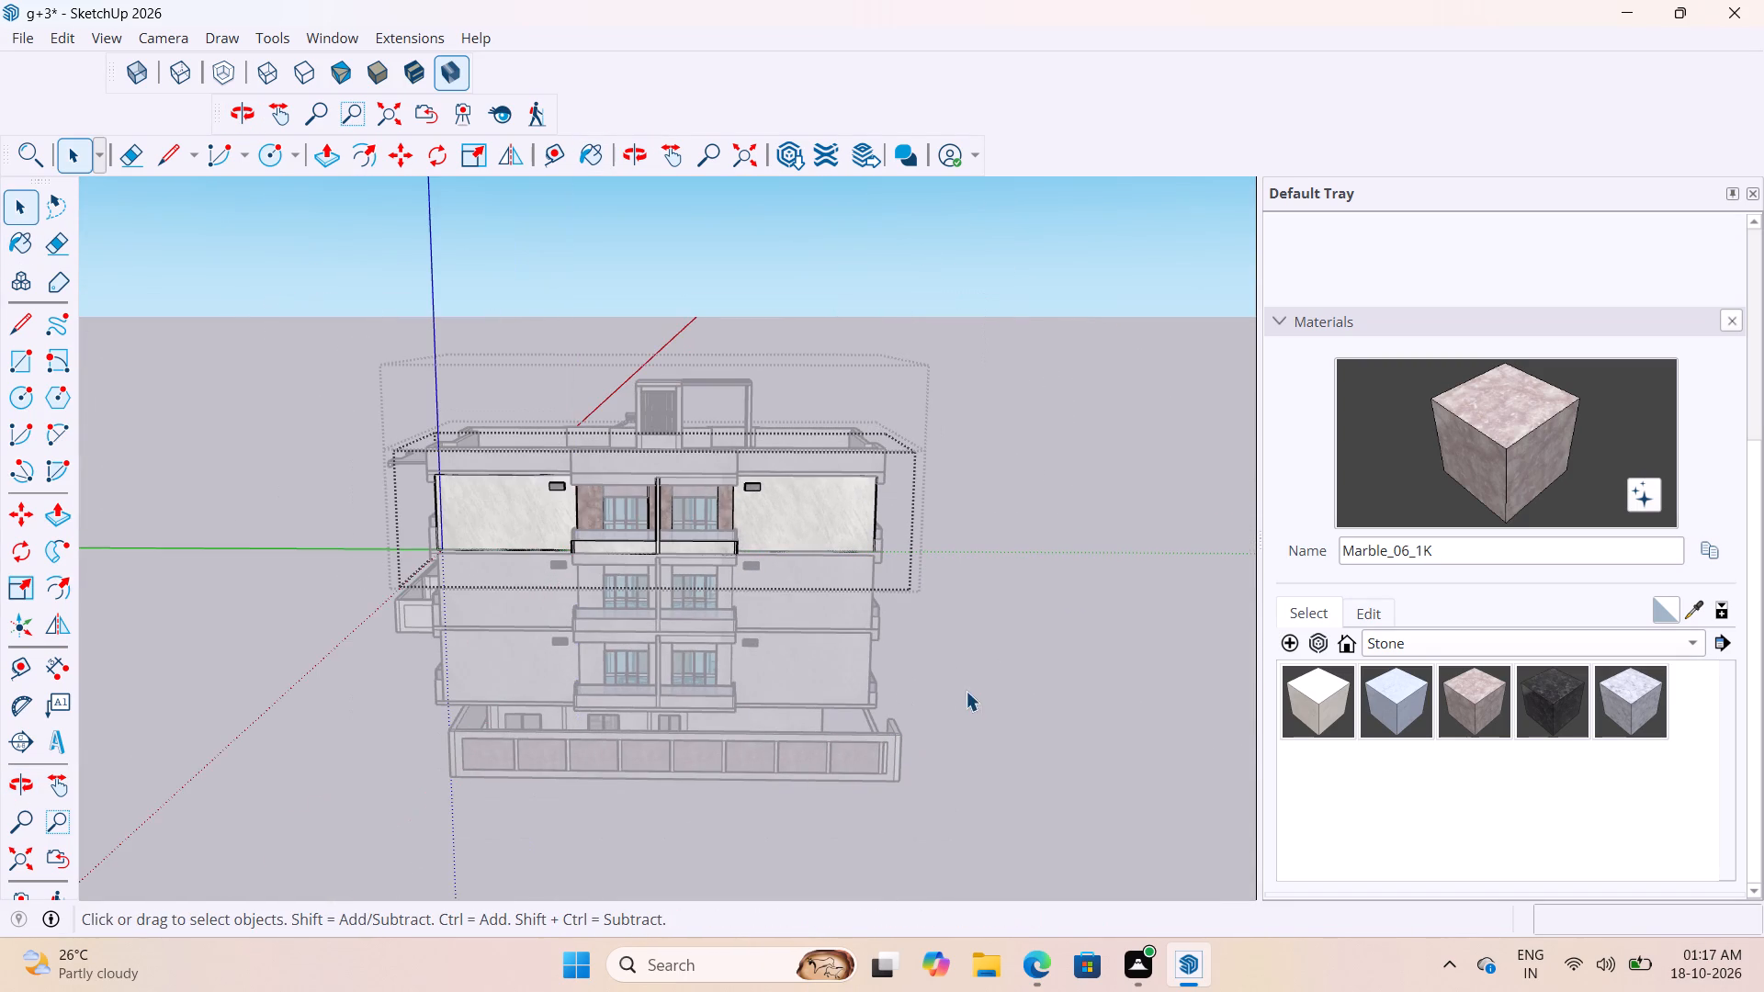
left_click(1096, 671)
left_click(1080, 676)
left_click(996, 683)
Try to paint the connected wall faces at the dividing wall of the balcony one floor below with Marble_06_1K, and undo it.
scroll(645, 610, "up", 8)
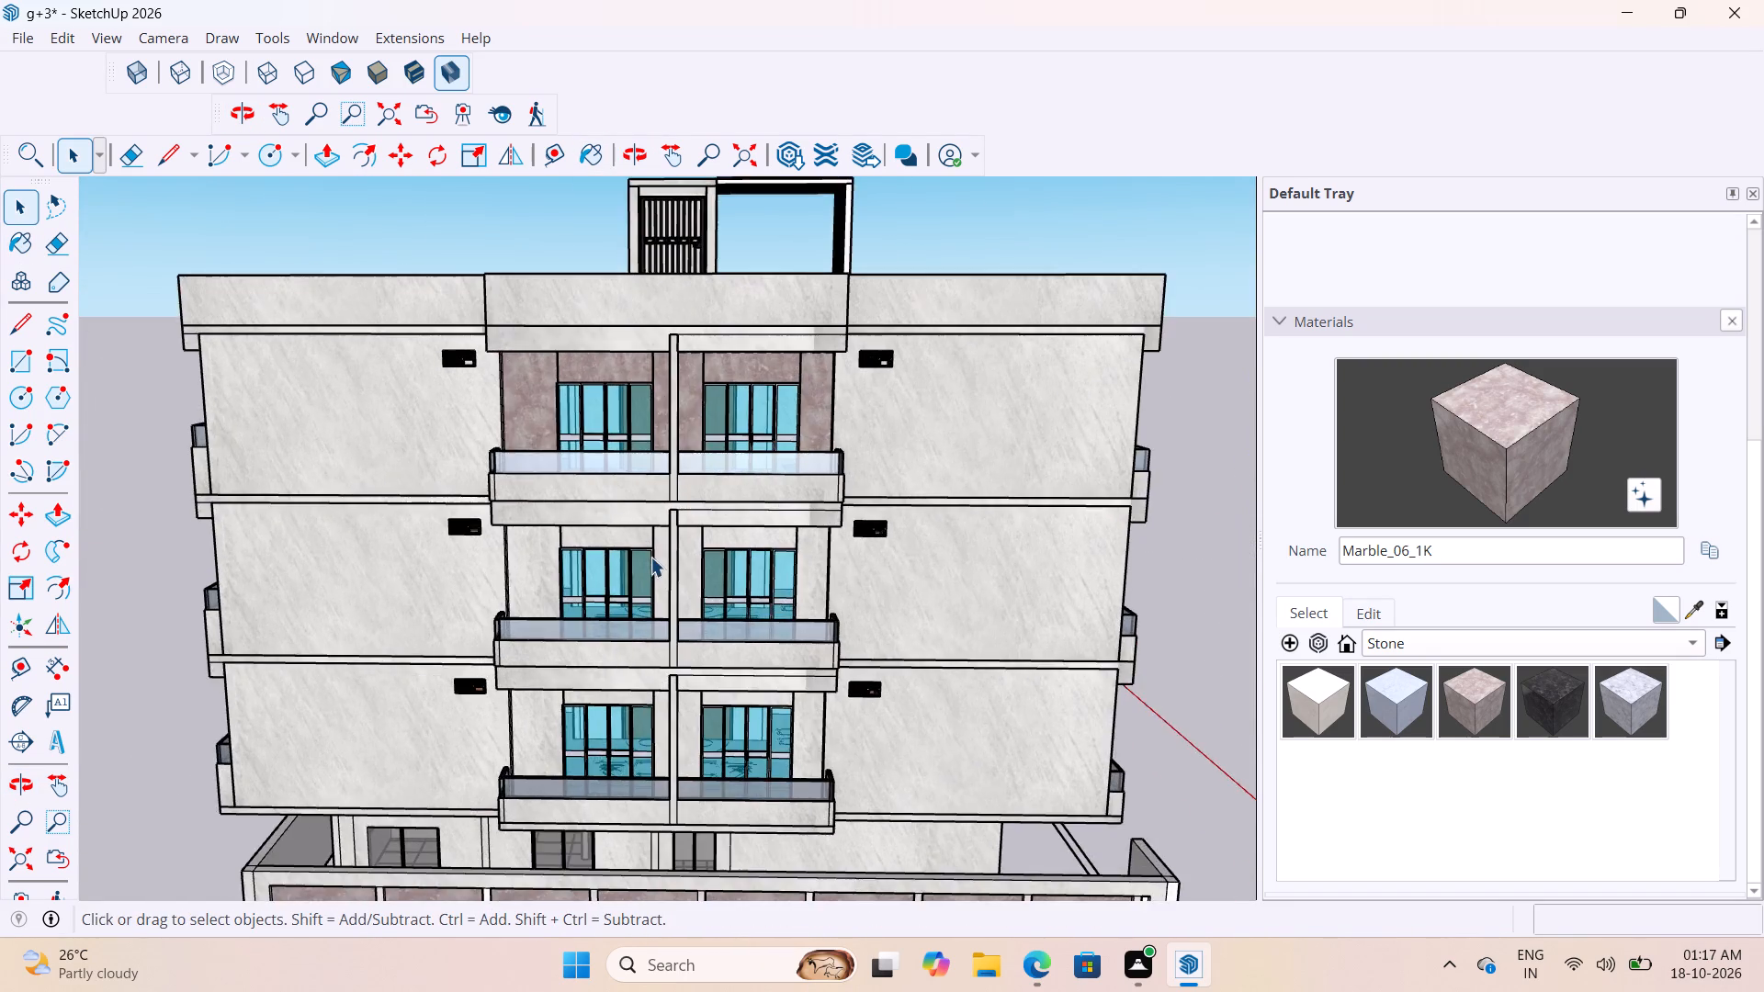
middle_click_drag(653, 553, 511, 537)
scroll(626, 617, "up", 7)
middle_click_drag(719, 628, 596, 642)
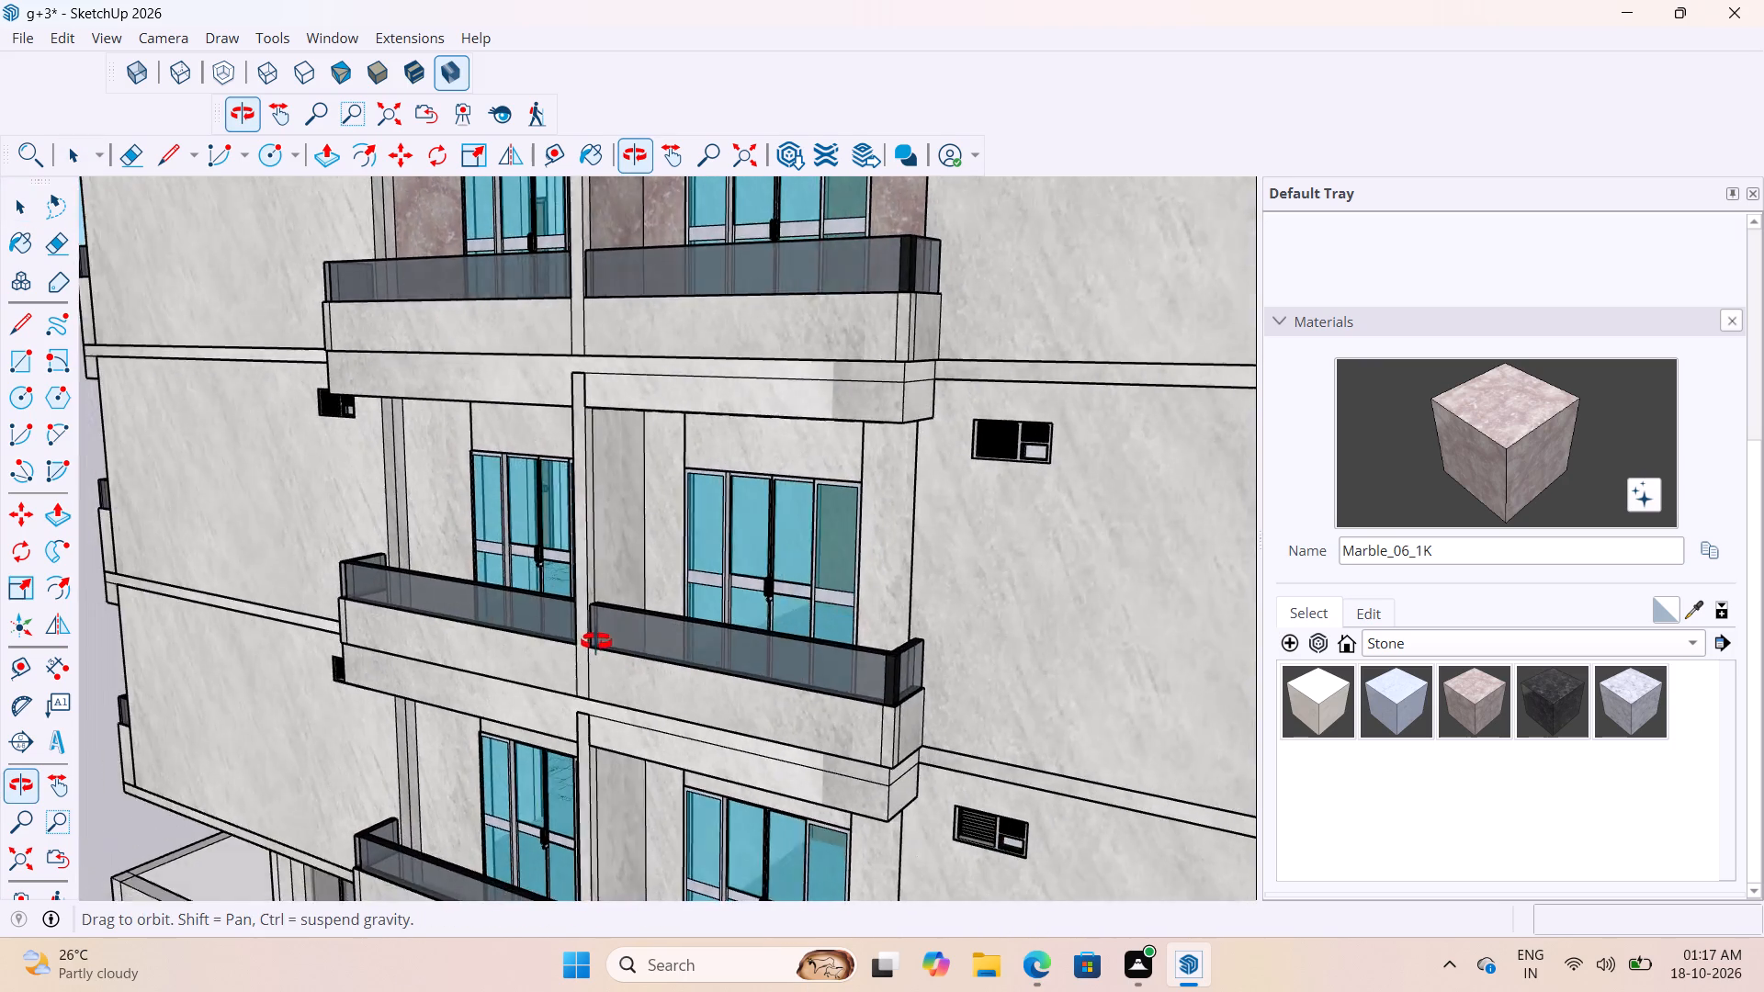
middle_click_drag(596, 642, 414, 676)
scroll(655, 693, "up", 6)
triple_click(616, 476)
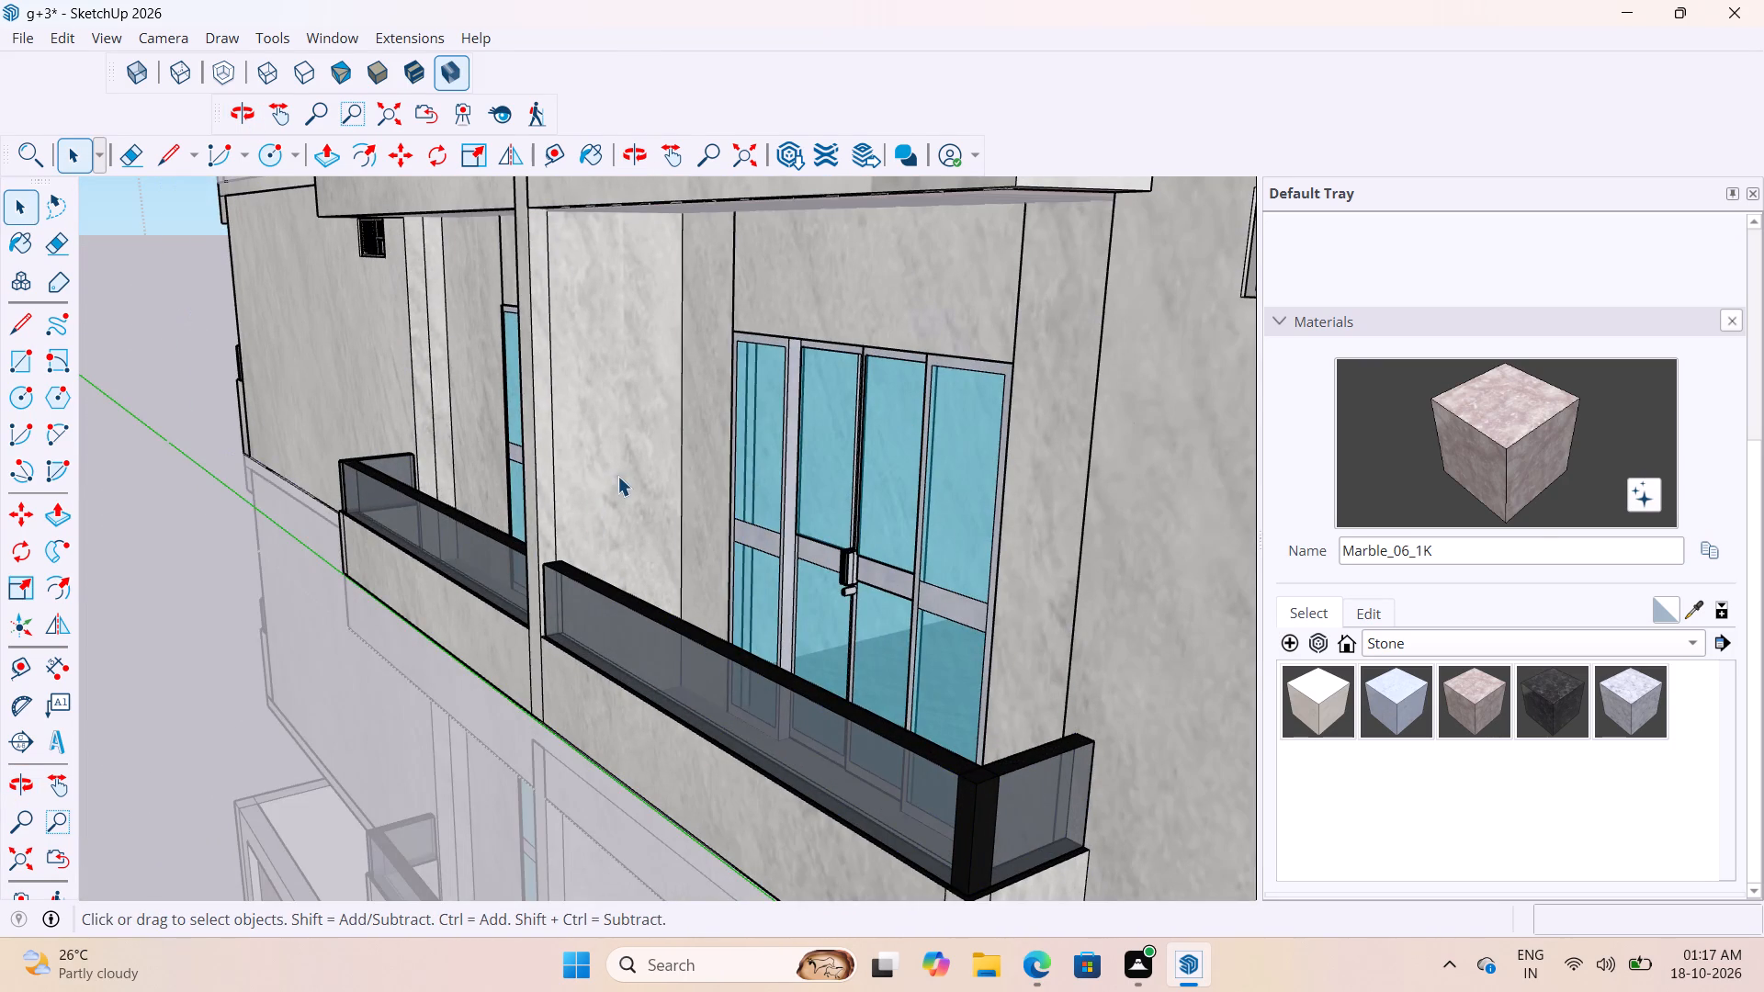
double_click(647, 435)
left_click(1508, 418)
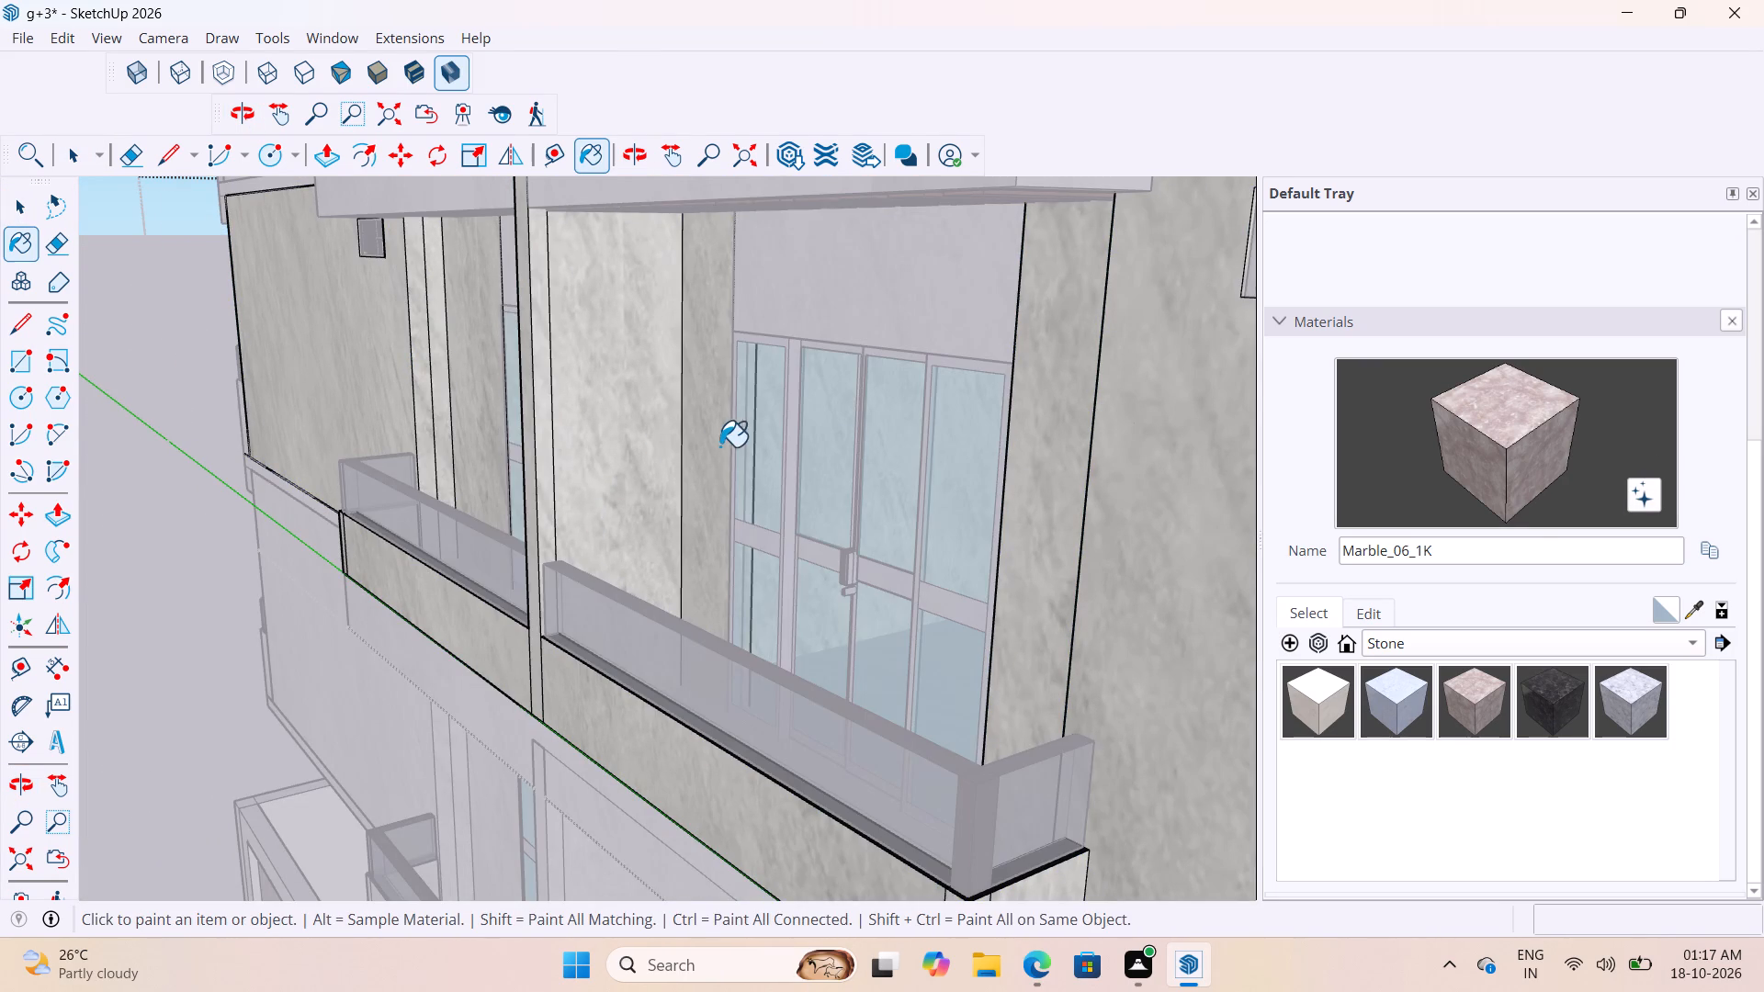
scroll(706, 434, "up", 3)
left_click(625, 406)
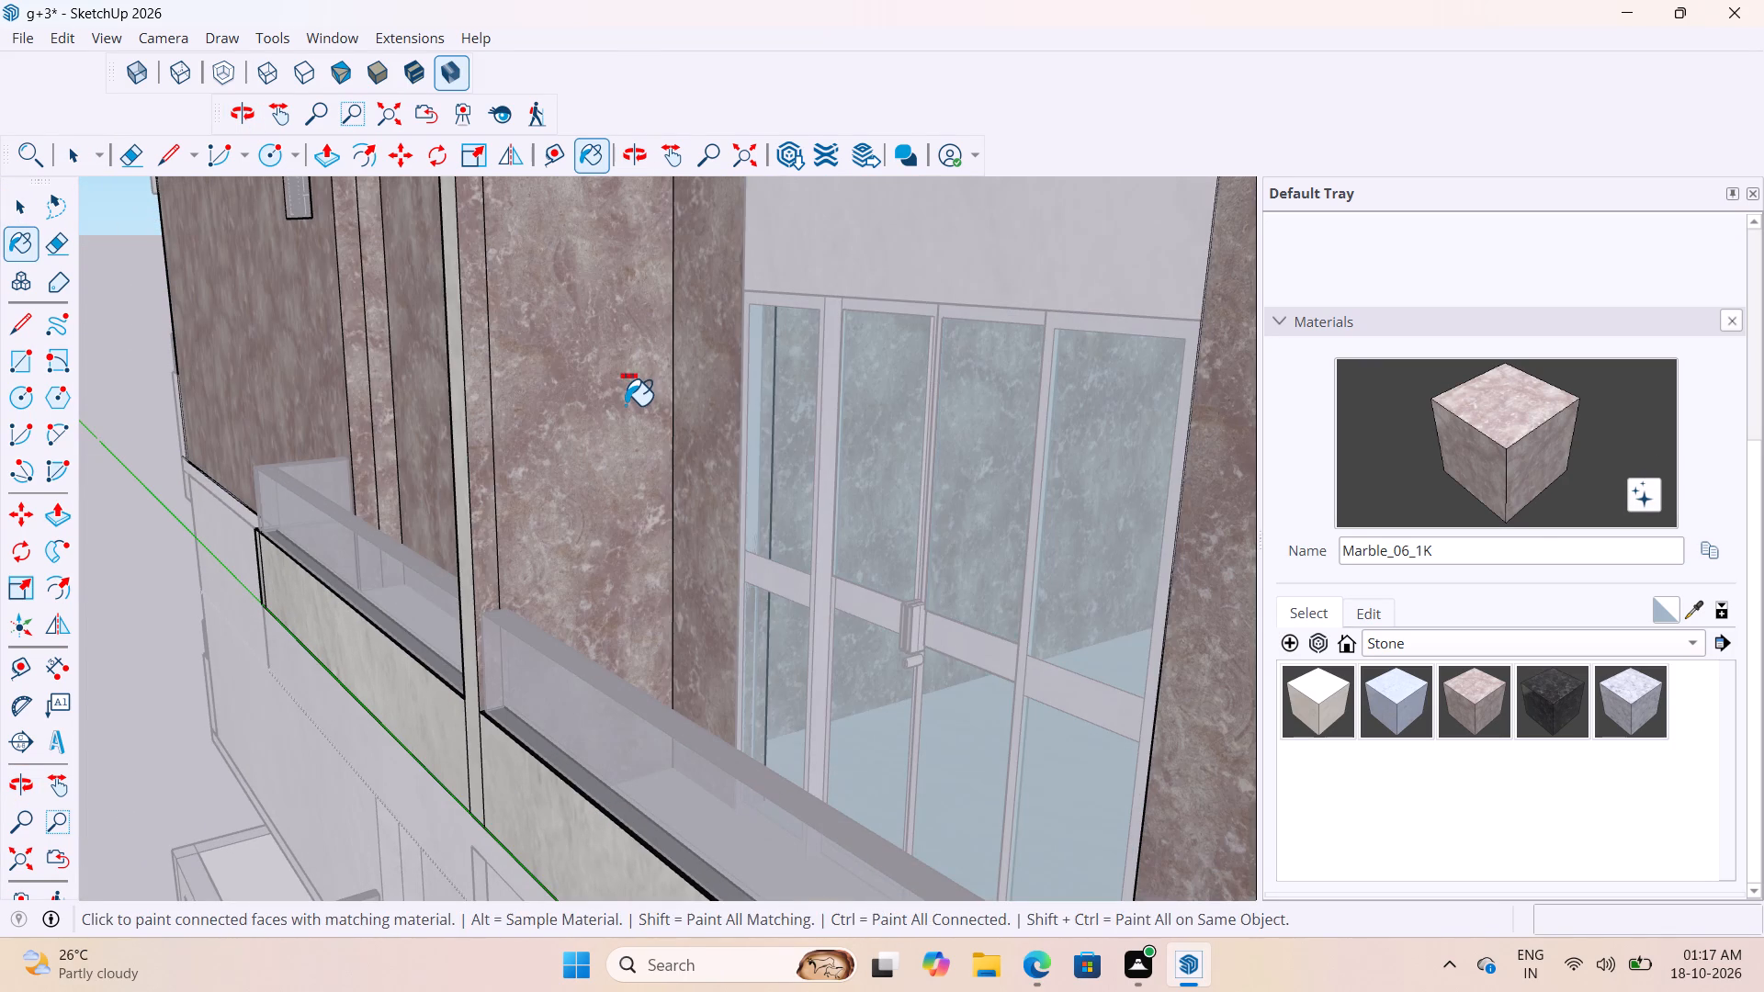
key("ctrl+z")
Paint that balcony's dividing wall sides, the narrow faces beside them and the wall beyond the second glass door with Marble_06_1K.
scroll(626, 405, "down", 3)
key("space")
double_click(628, 409)
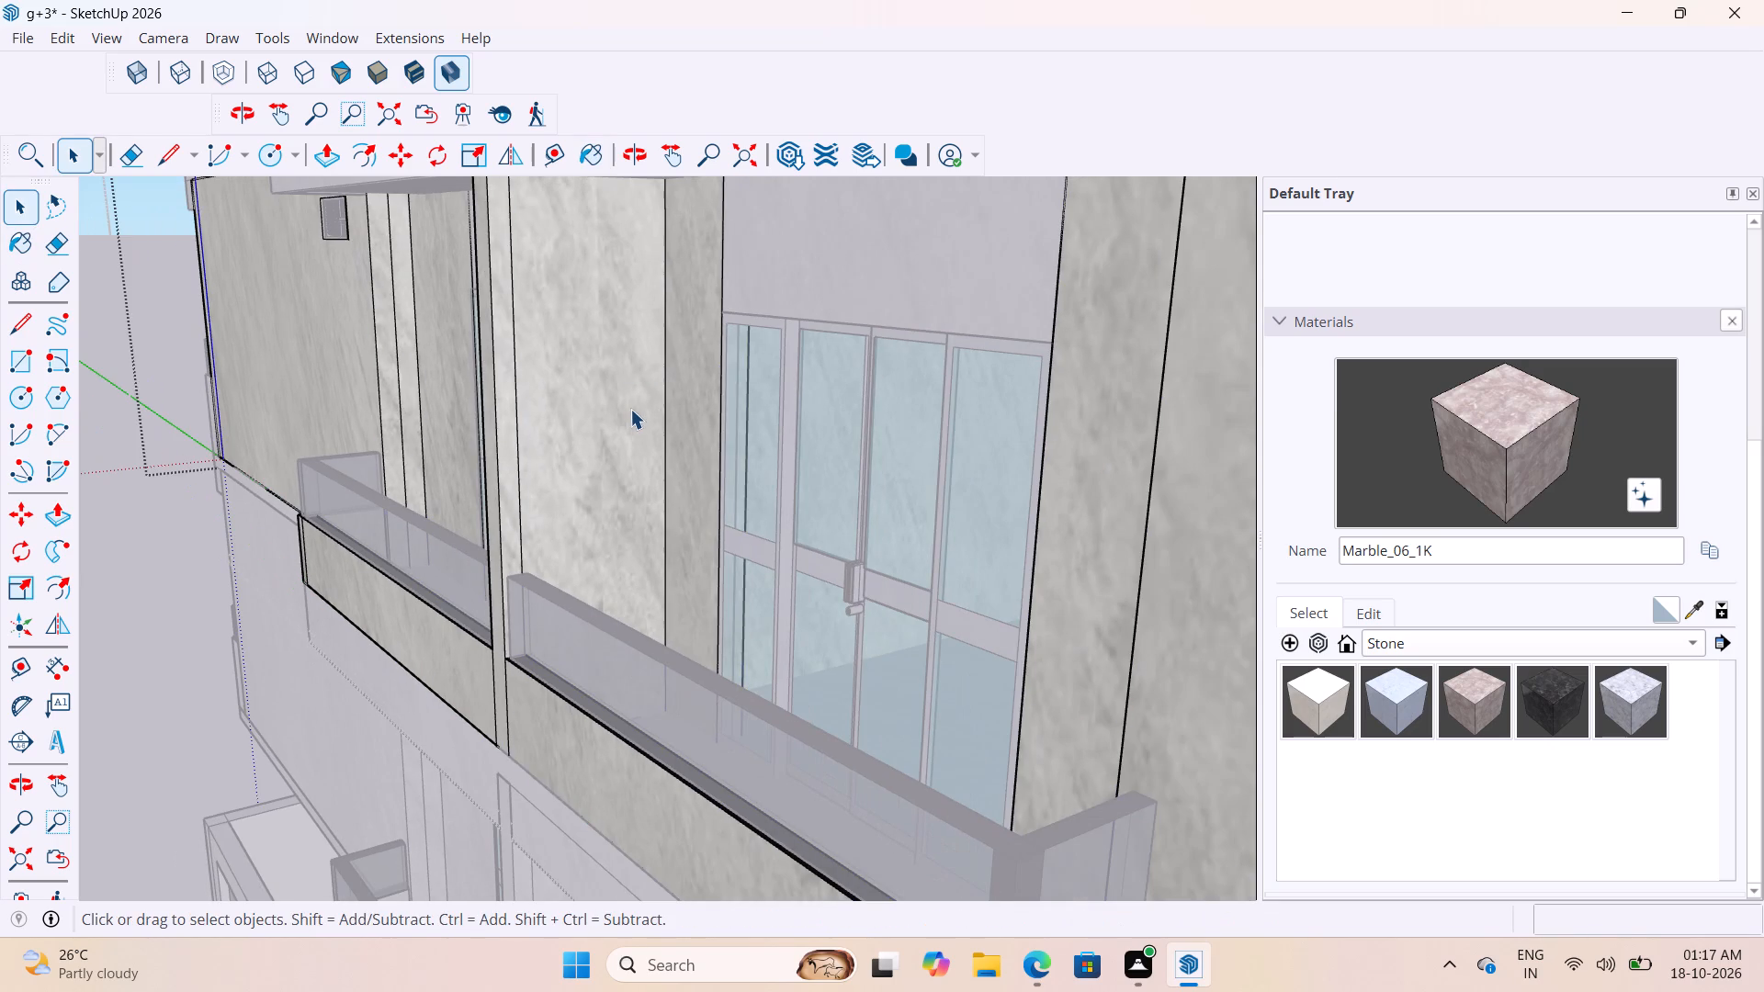
scroll(790, 425, "down", 9)
middle_click_drag(930, 510, 1088, 531)
left_click(1599, 448)
scroll(799, 412, "up", 1)
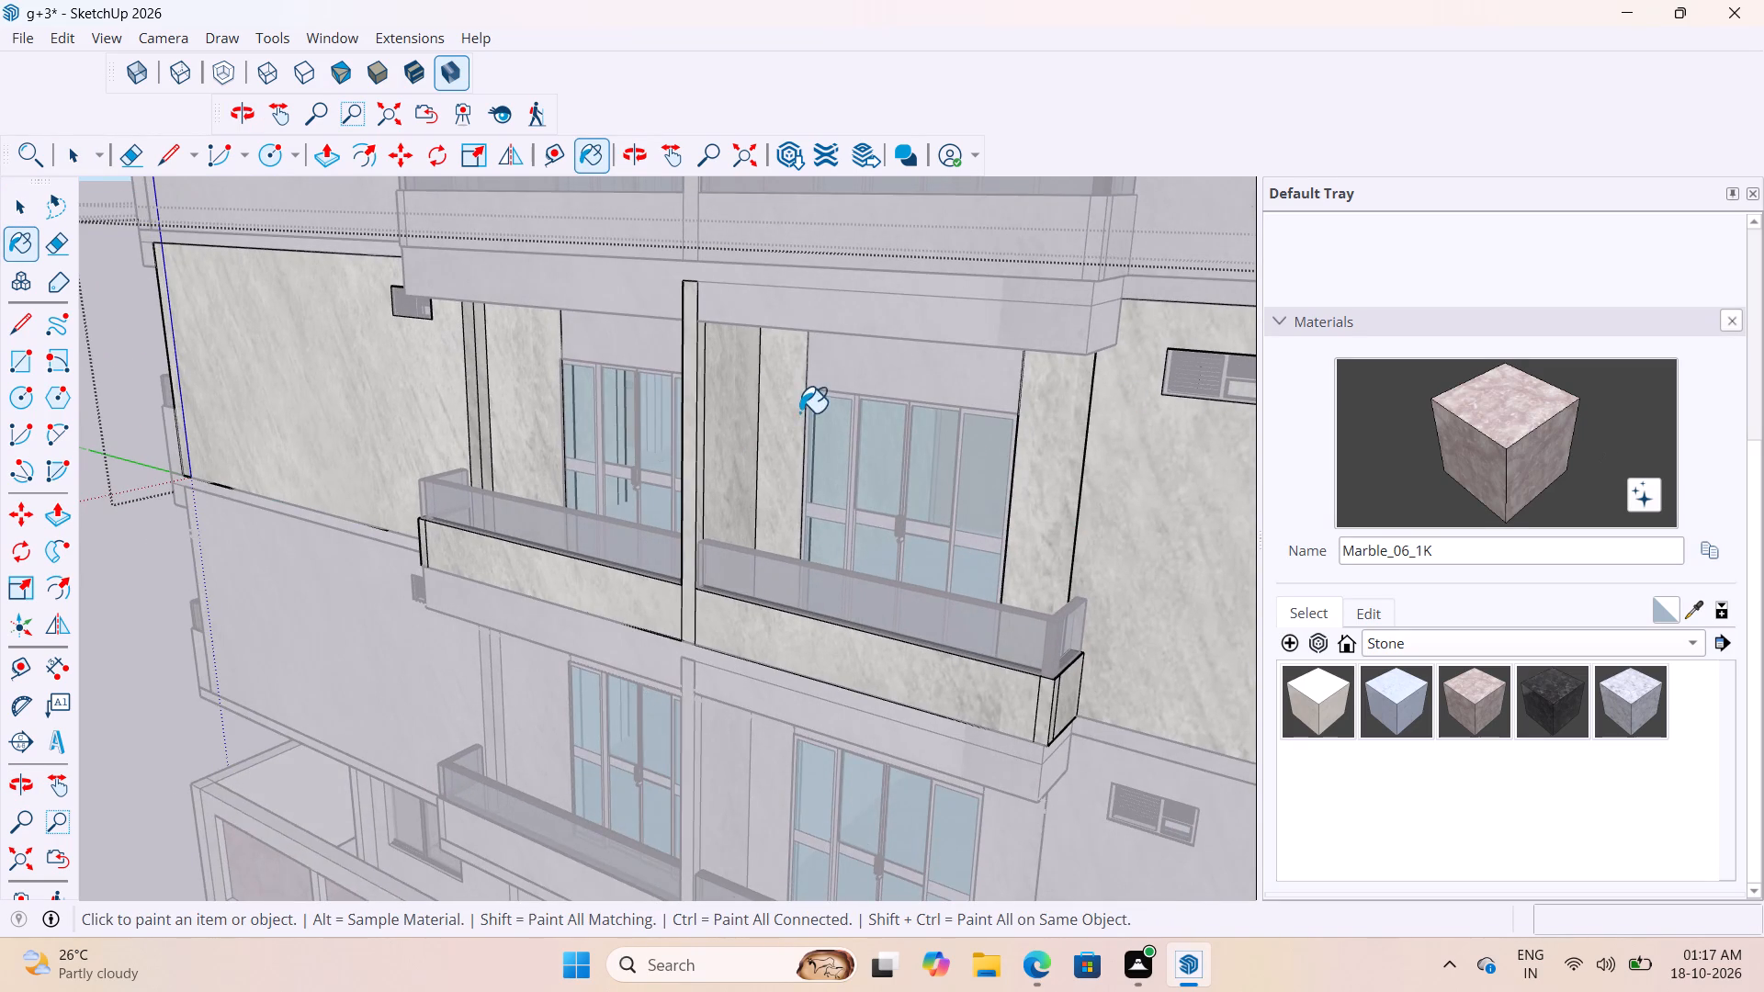
scroll(799, 412, "up", 2)
left_click(710, 410)
scroll(750, 409, "down", 4)
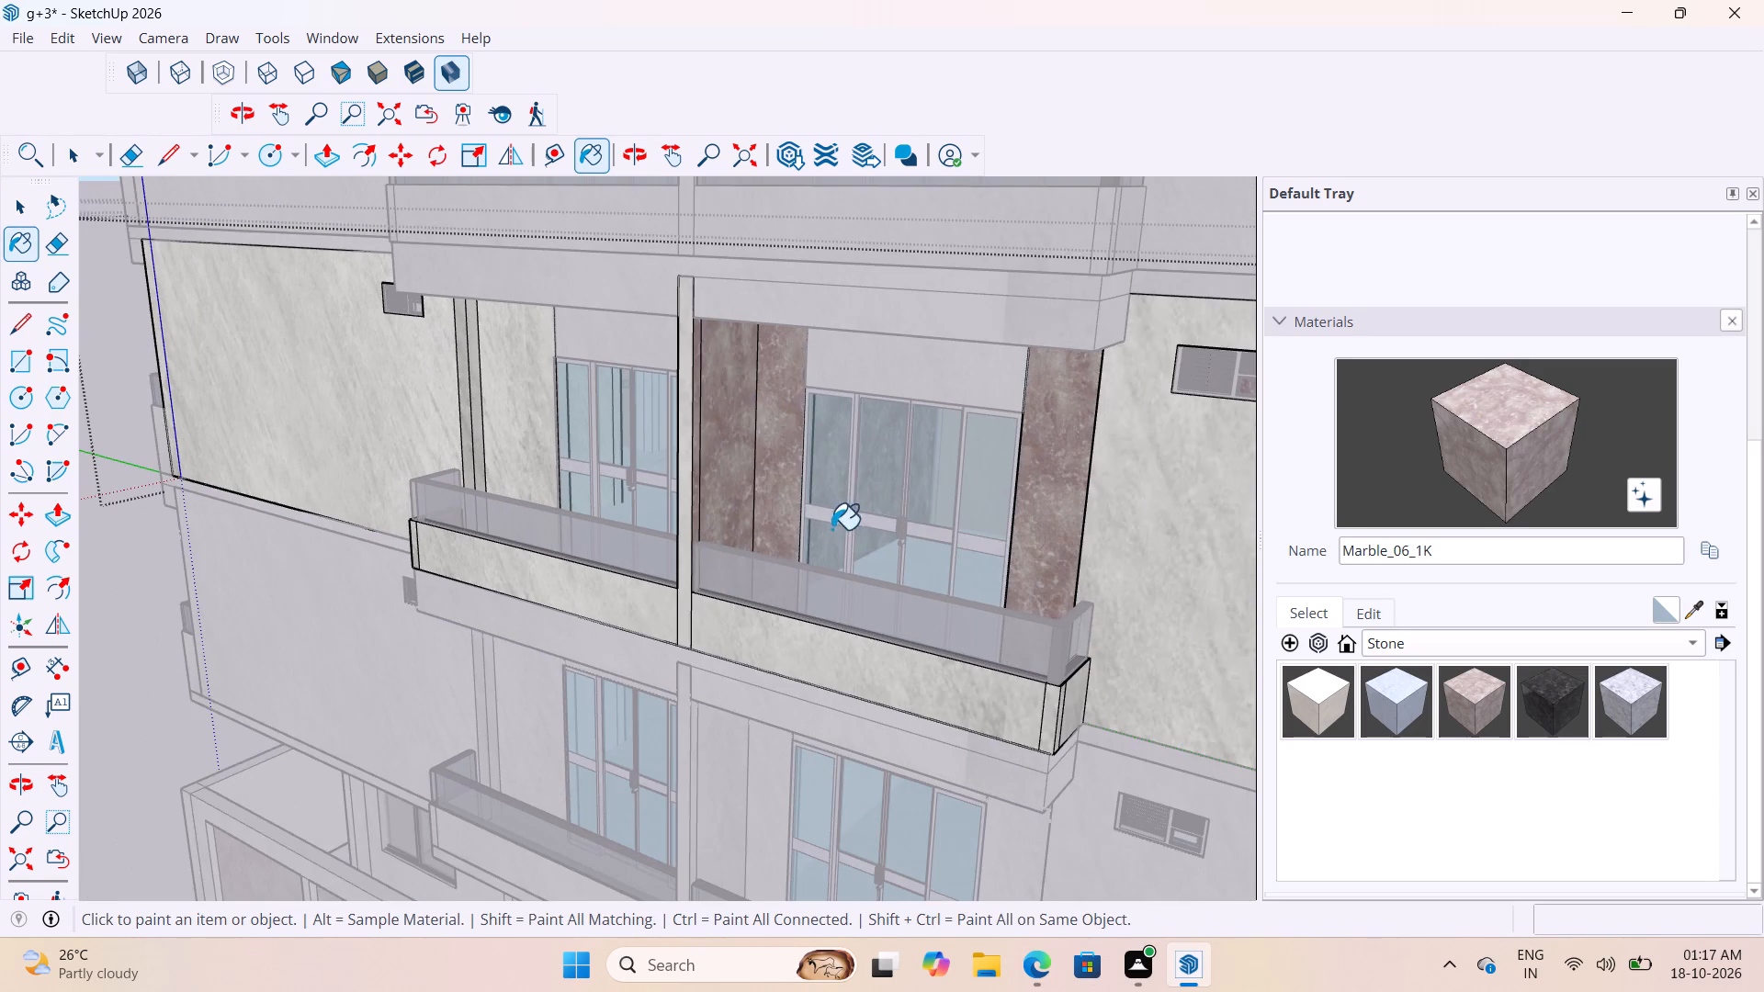
middle_click_drag(855, 546, 880, 610)
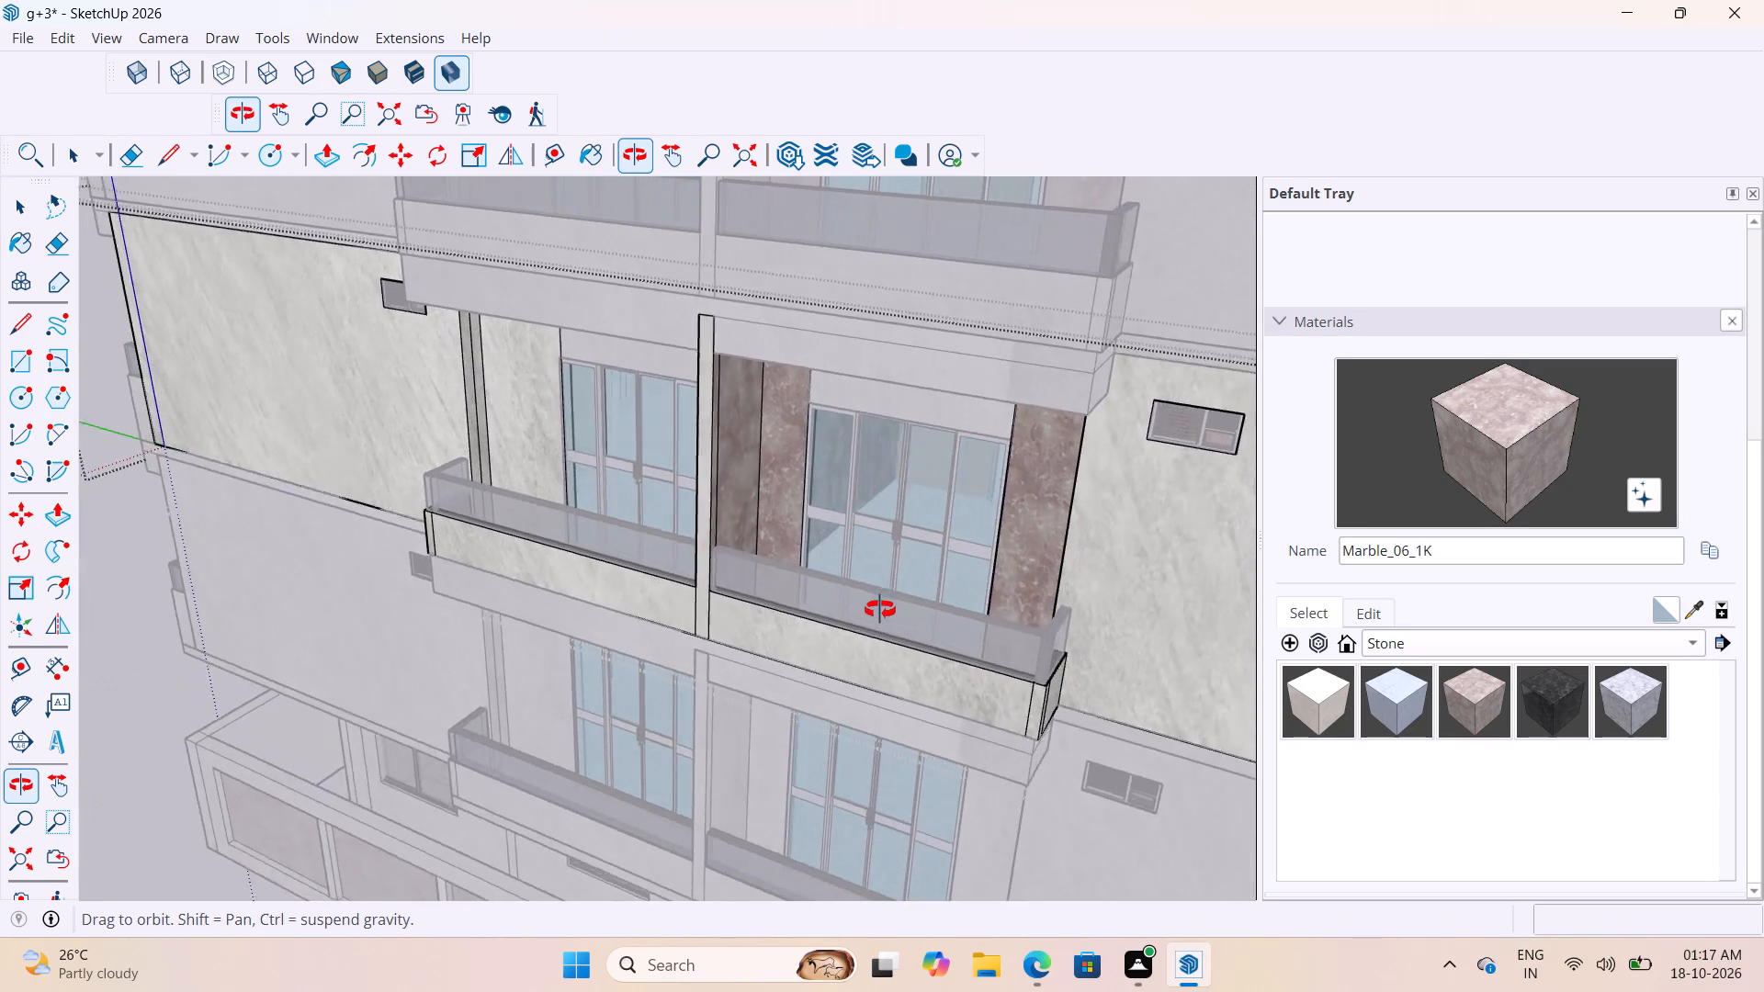
middle_click_drag(880, 610, 939, 602)
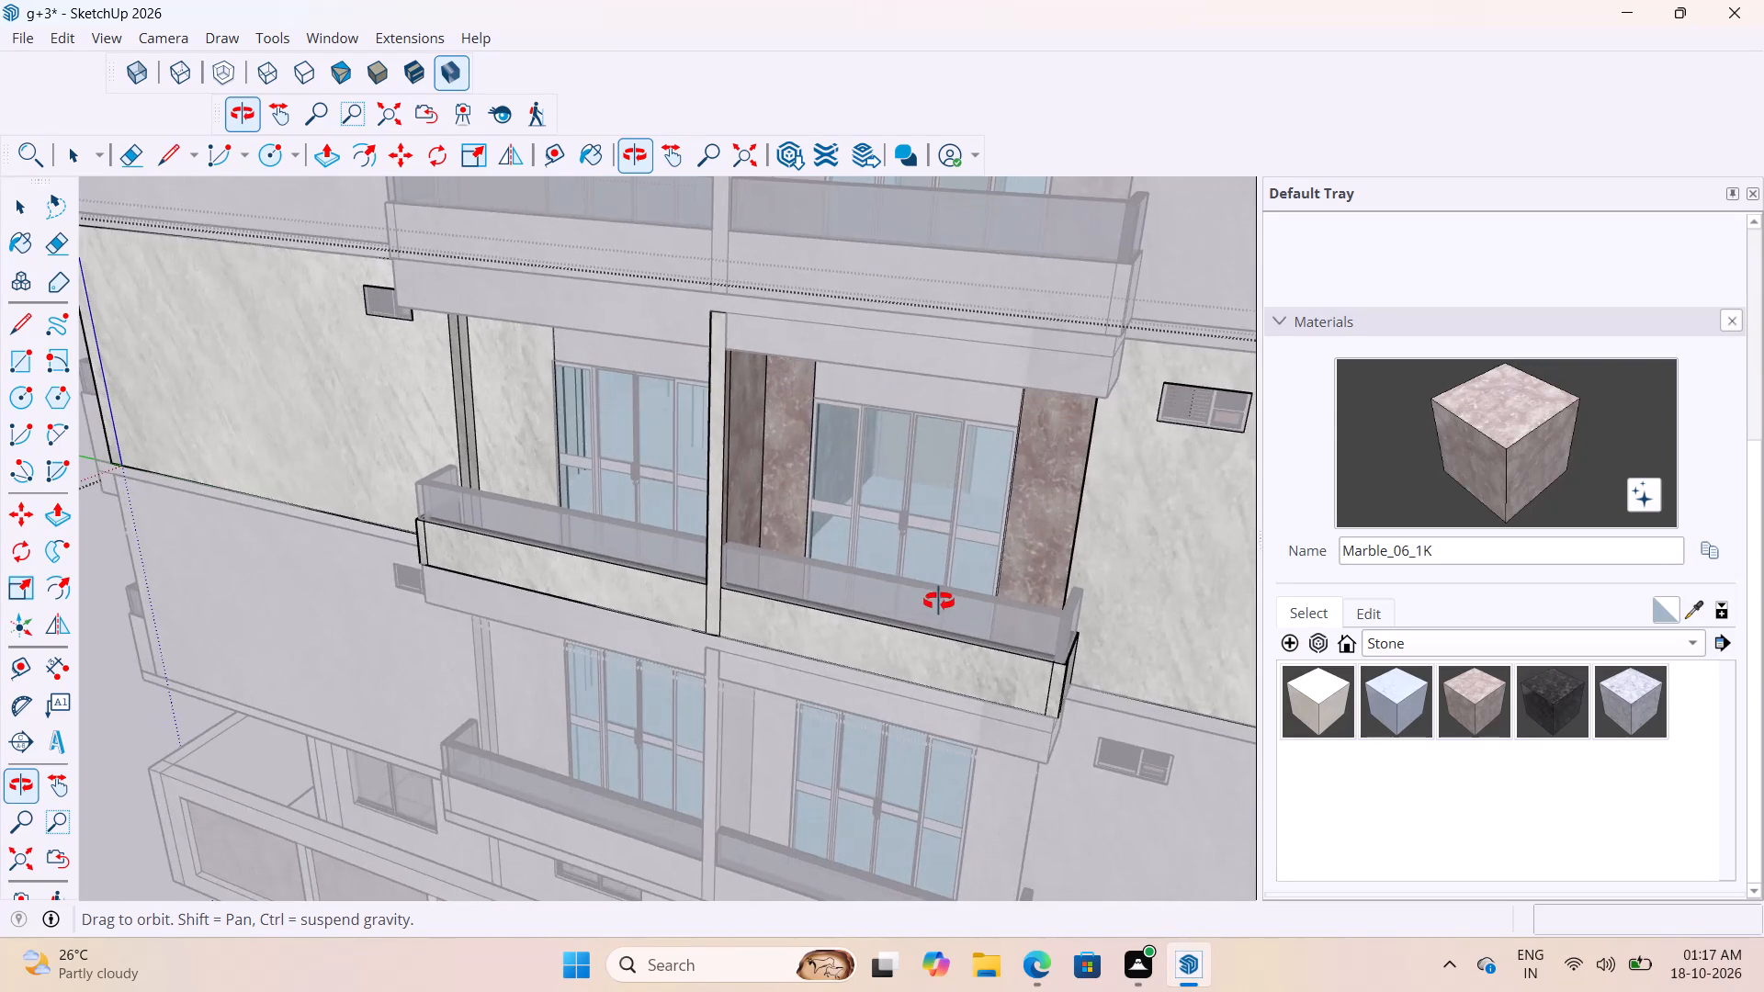
middle_click_drag(939, 602, 1267, 707)
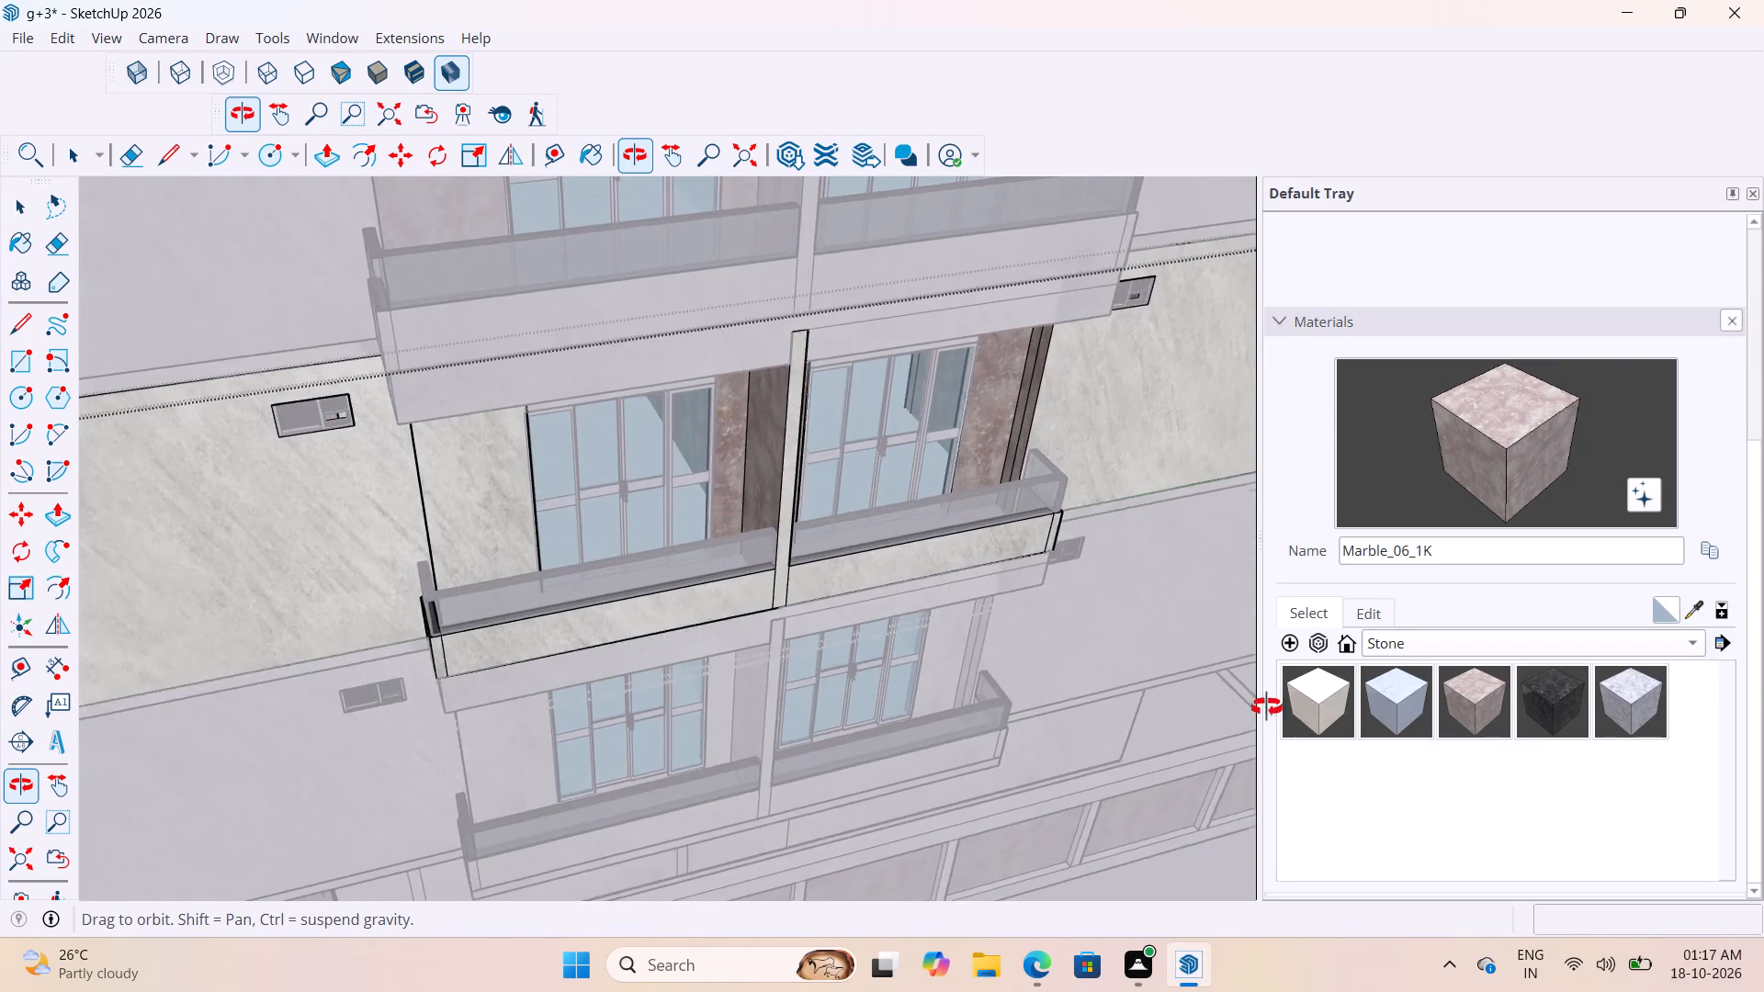
middle_click_drag(1267, 707, 987, 594)
scroll(965, 563, "down", 15)
key("space")
triple_click(745, 771)
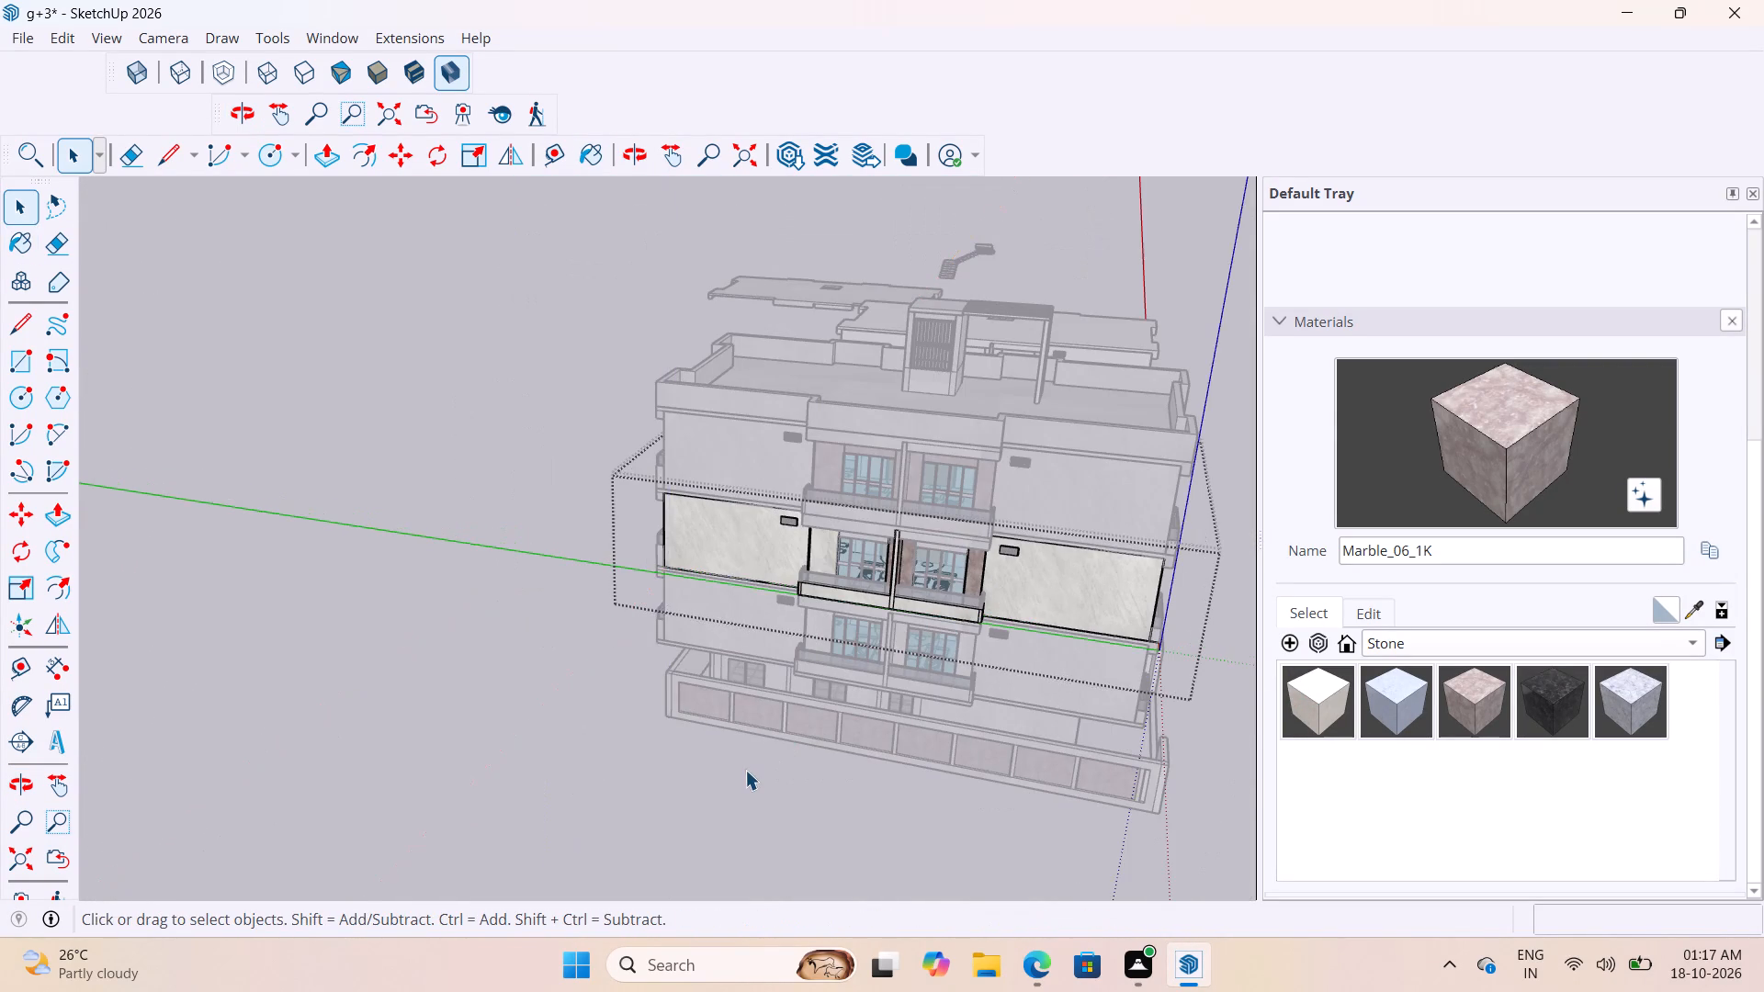
left_click(745, 768)
left_click(811, 786)
Paint the wall face between the same balcony's outer end and its first glass door with Marble_06_1K.
scroll(916, 616, "up", 6)
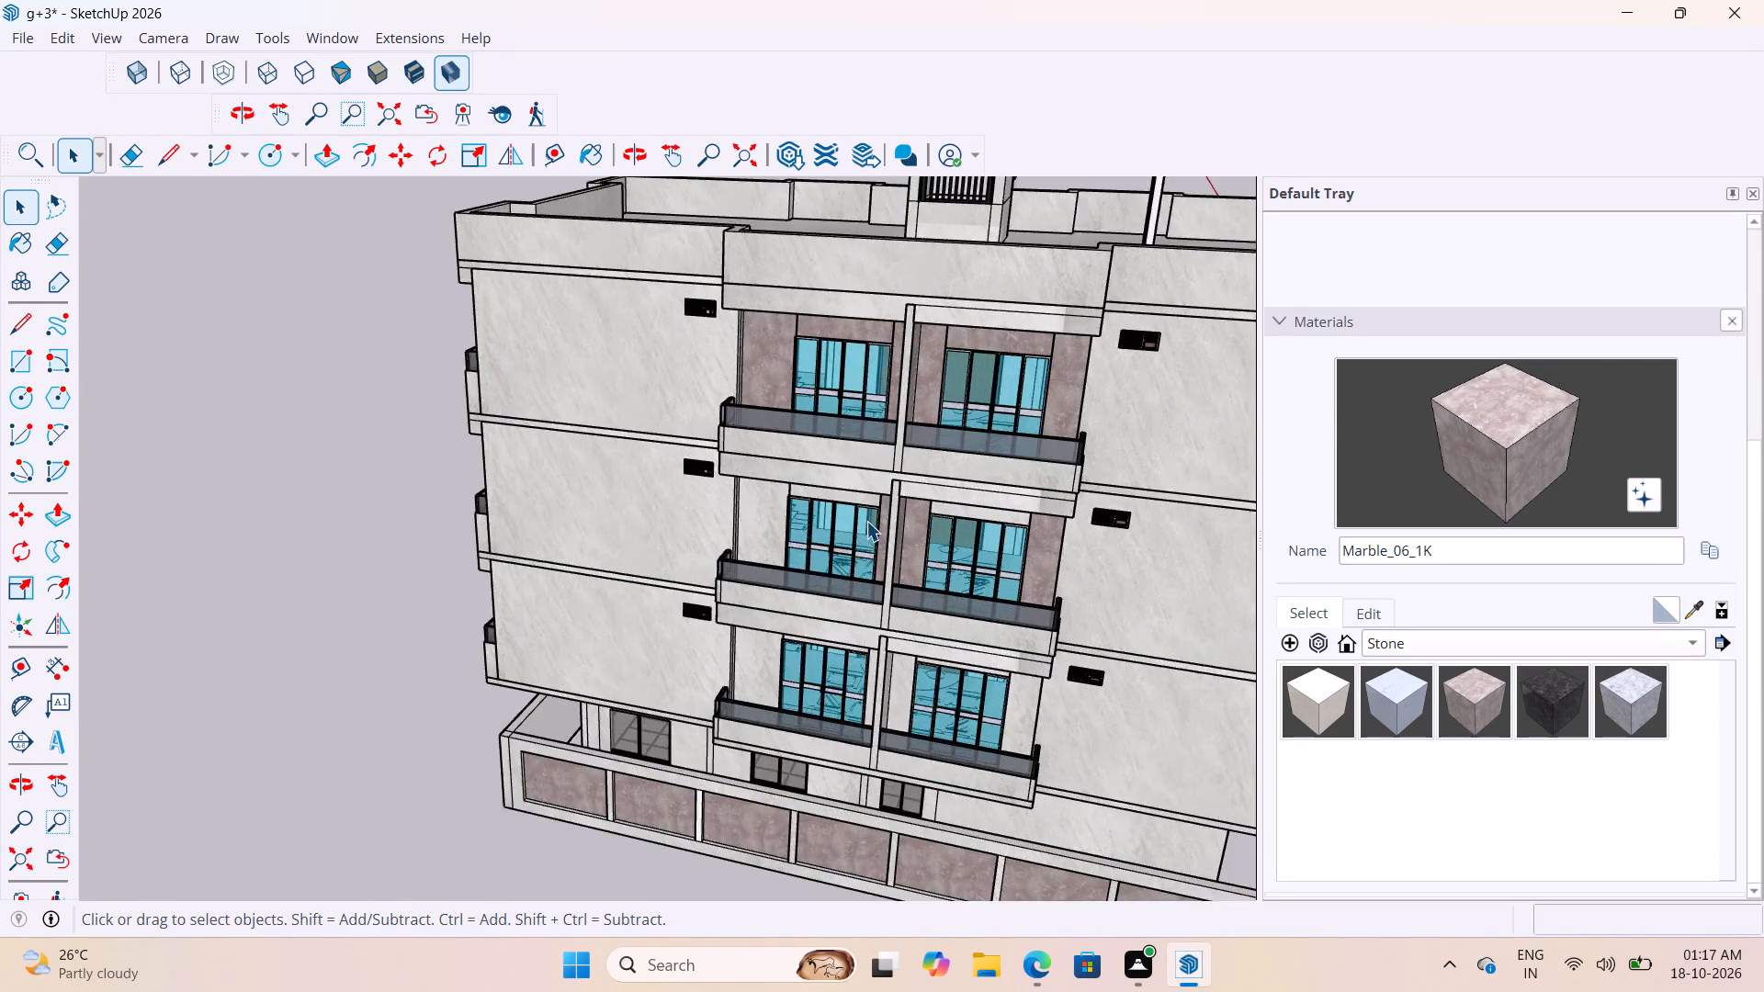
scroll(866, 521, "up", 5)
middle_click_drag(865, 503, 1239, 170)
scroll(737, 366, "up", 3)
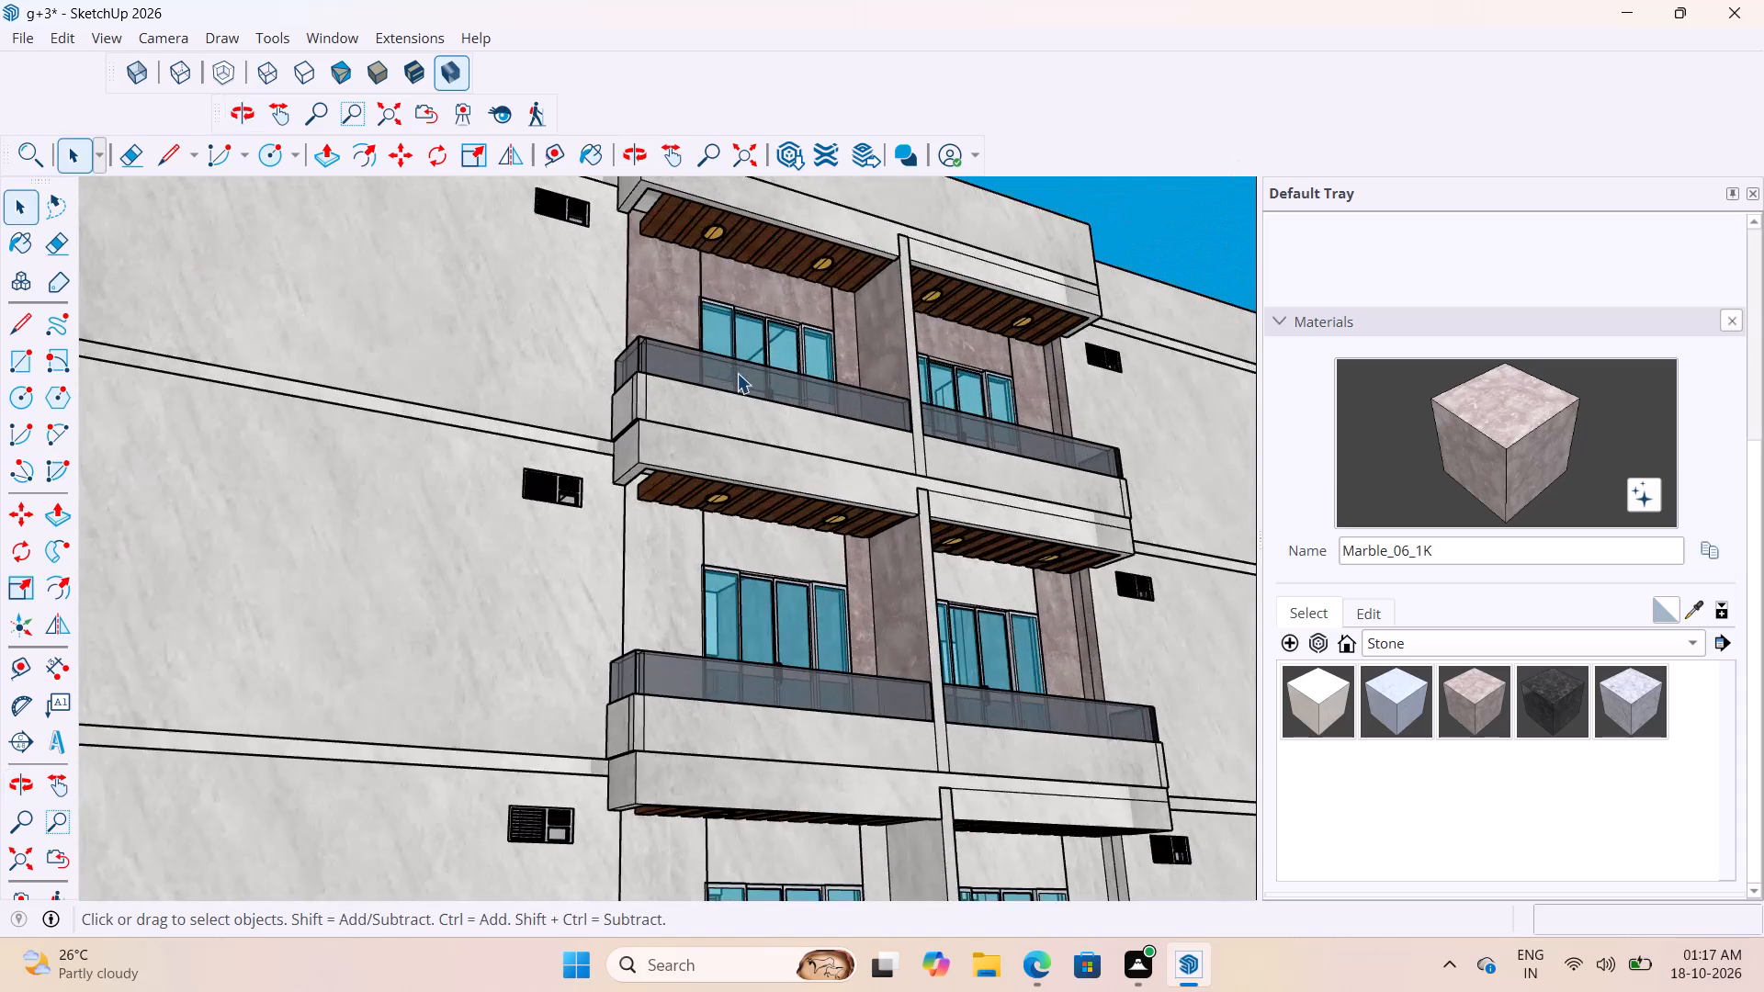
triple_click(660, 527)
double_click(660, 526)
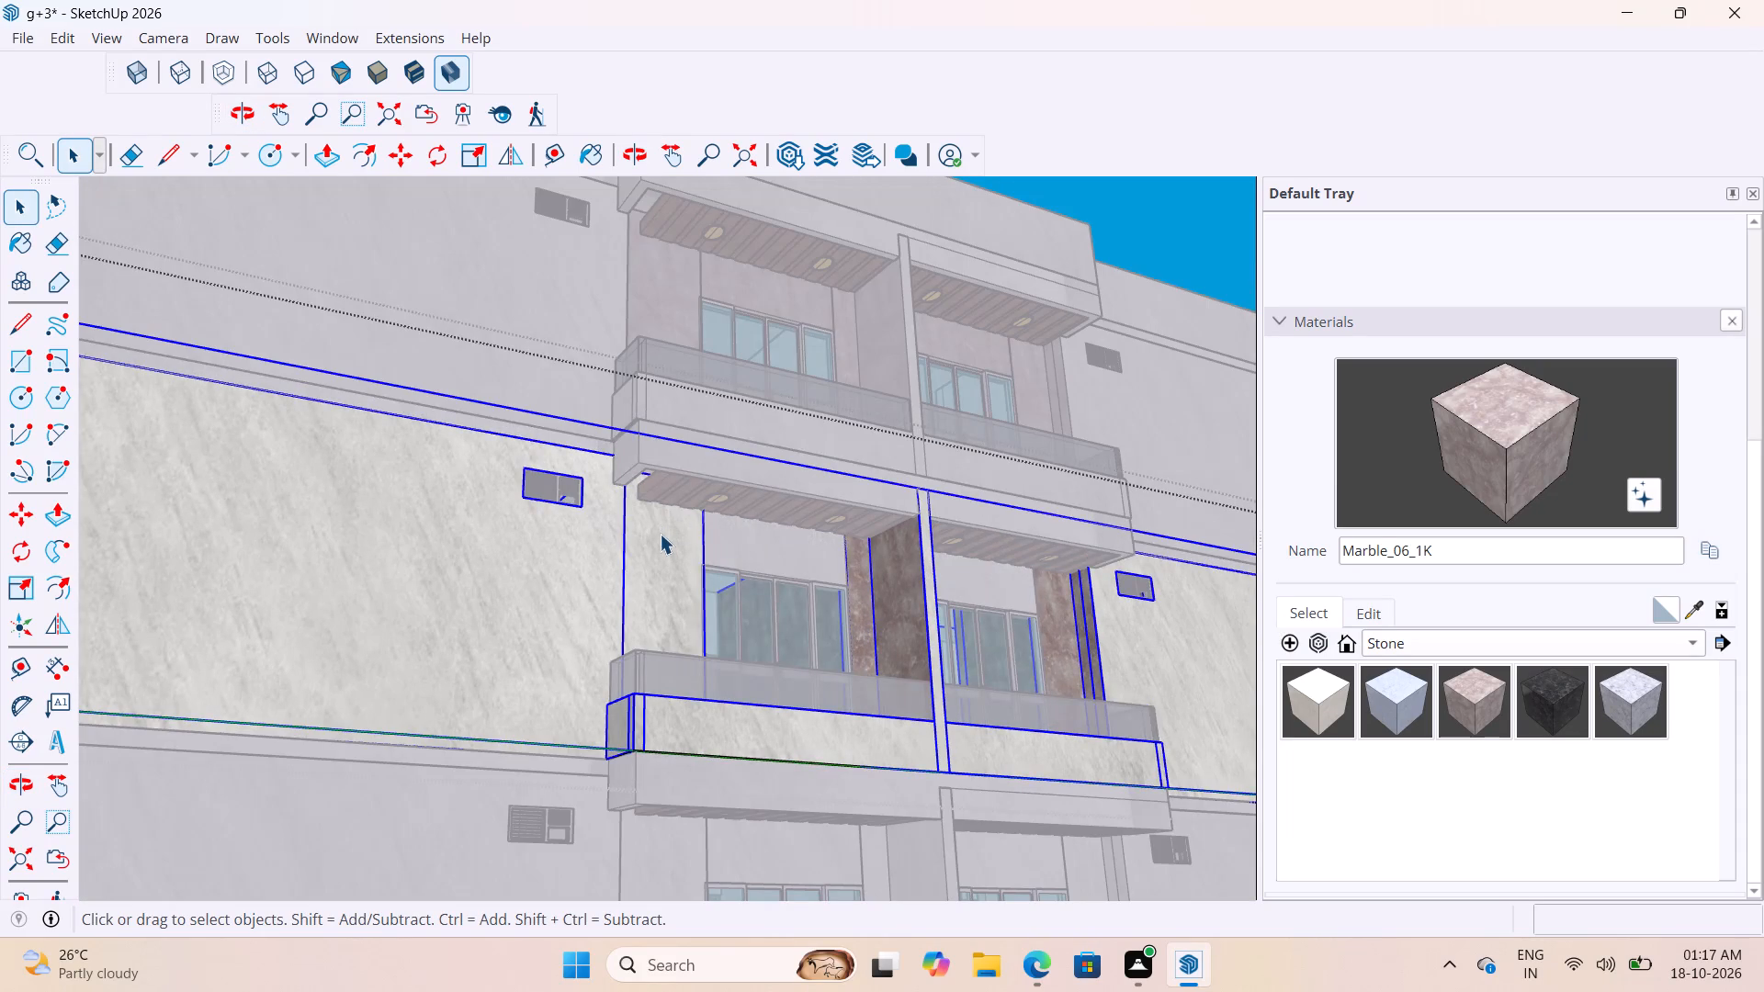
left_click(660, 534)
double_click(660, 535)
left_click(1503, 438)
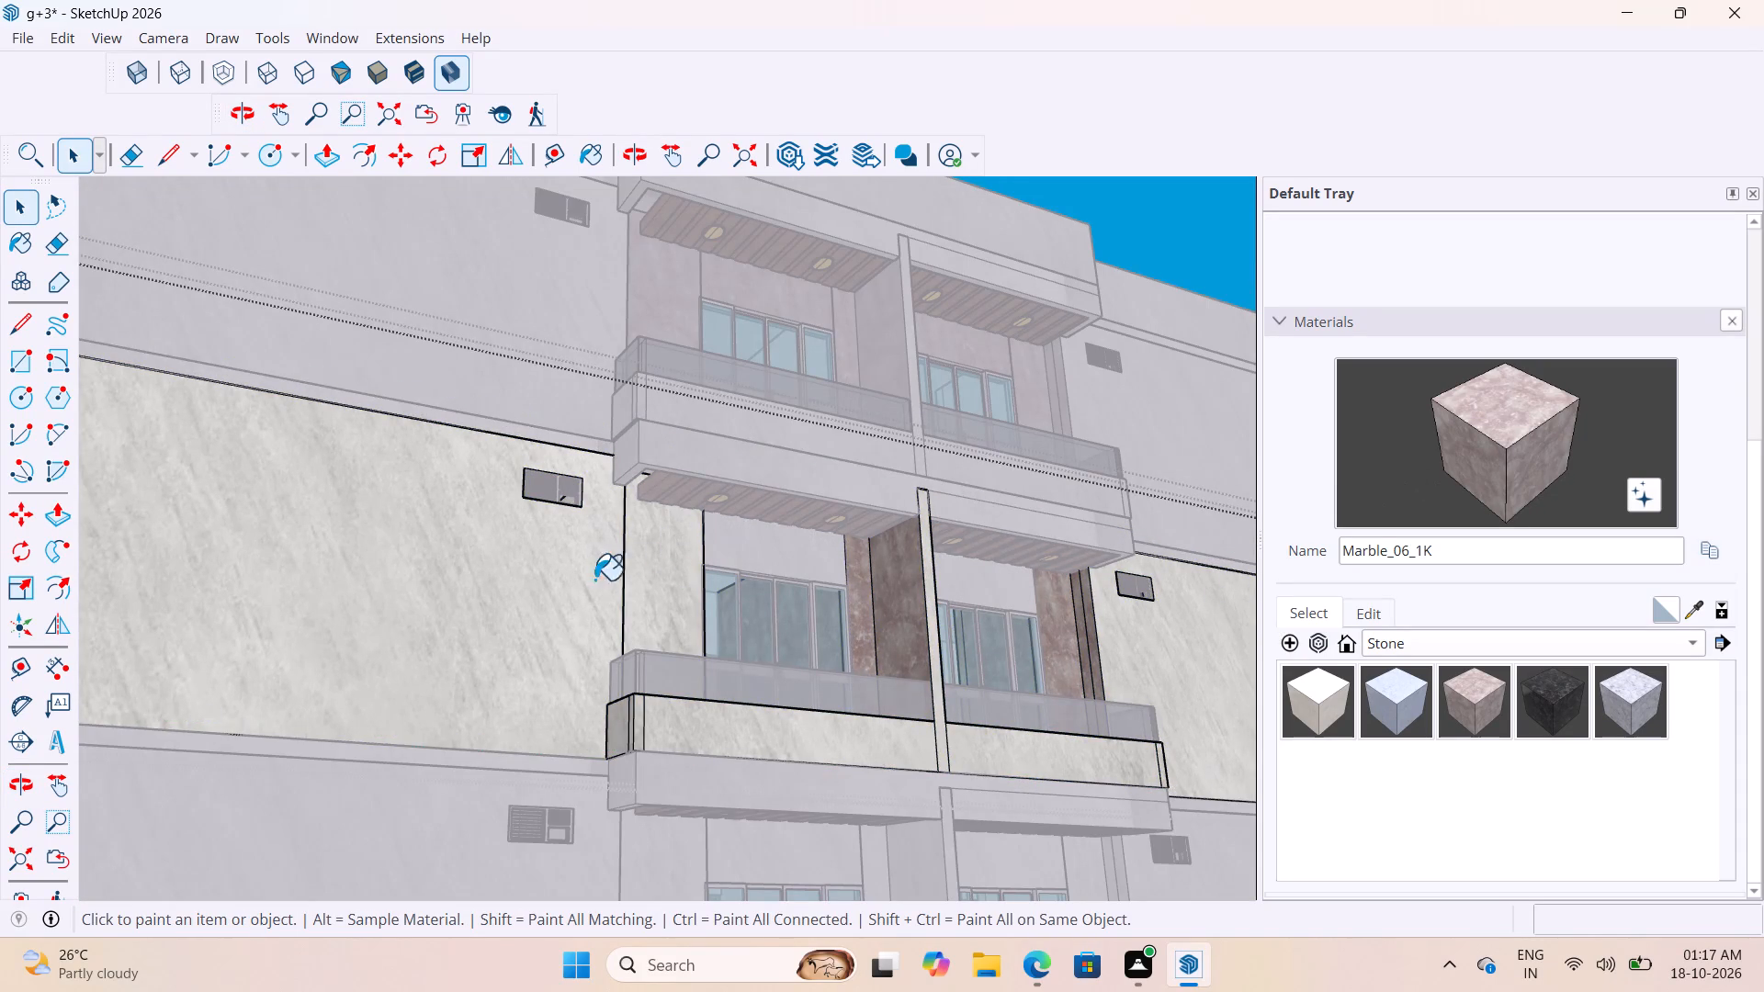
scroll(624, 570, "up", 4)
left_click(676, 568)
left_click(797, 546)
scroll(797, 535, "down", 5)
middle_click_drag(825, 660, 799, 697)
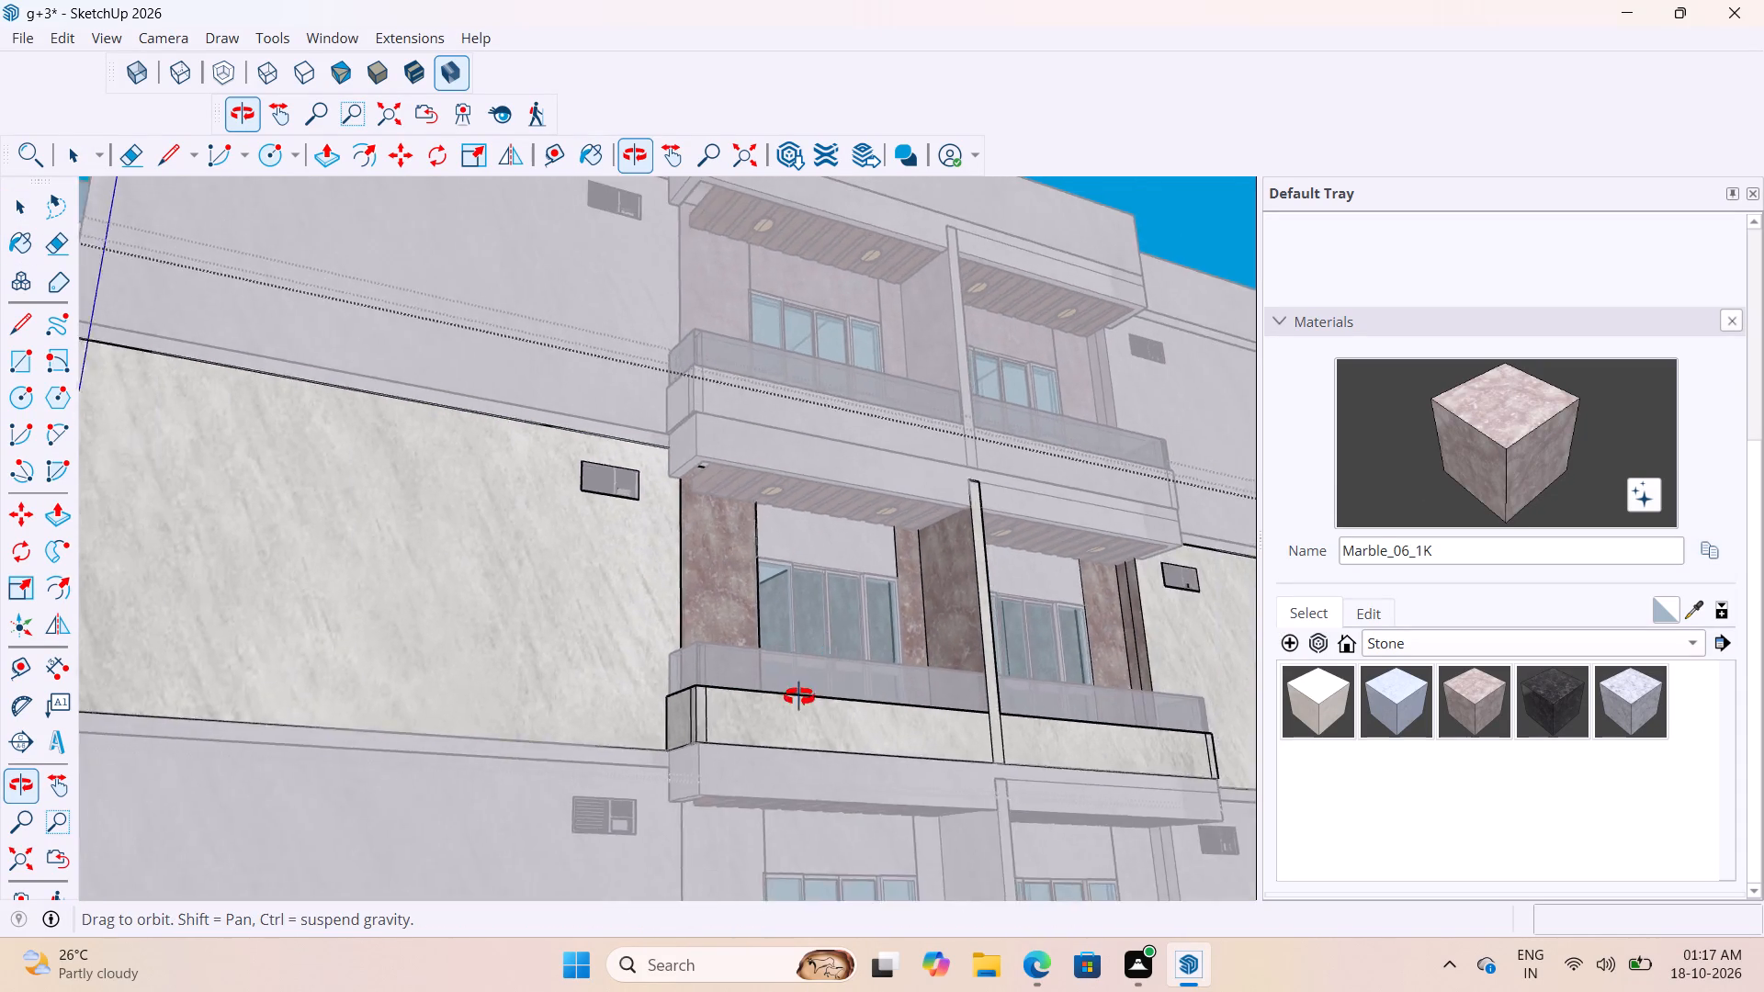
Paint the wall face above the first glass door of the middle floor's balcony with Marble_06_1K.
middle_click_drag(799, 697, 698, 872)
key("space")
double_click(709, 732)
scroll(745, 691, "down", 11)
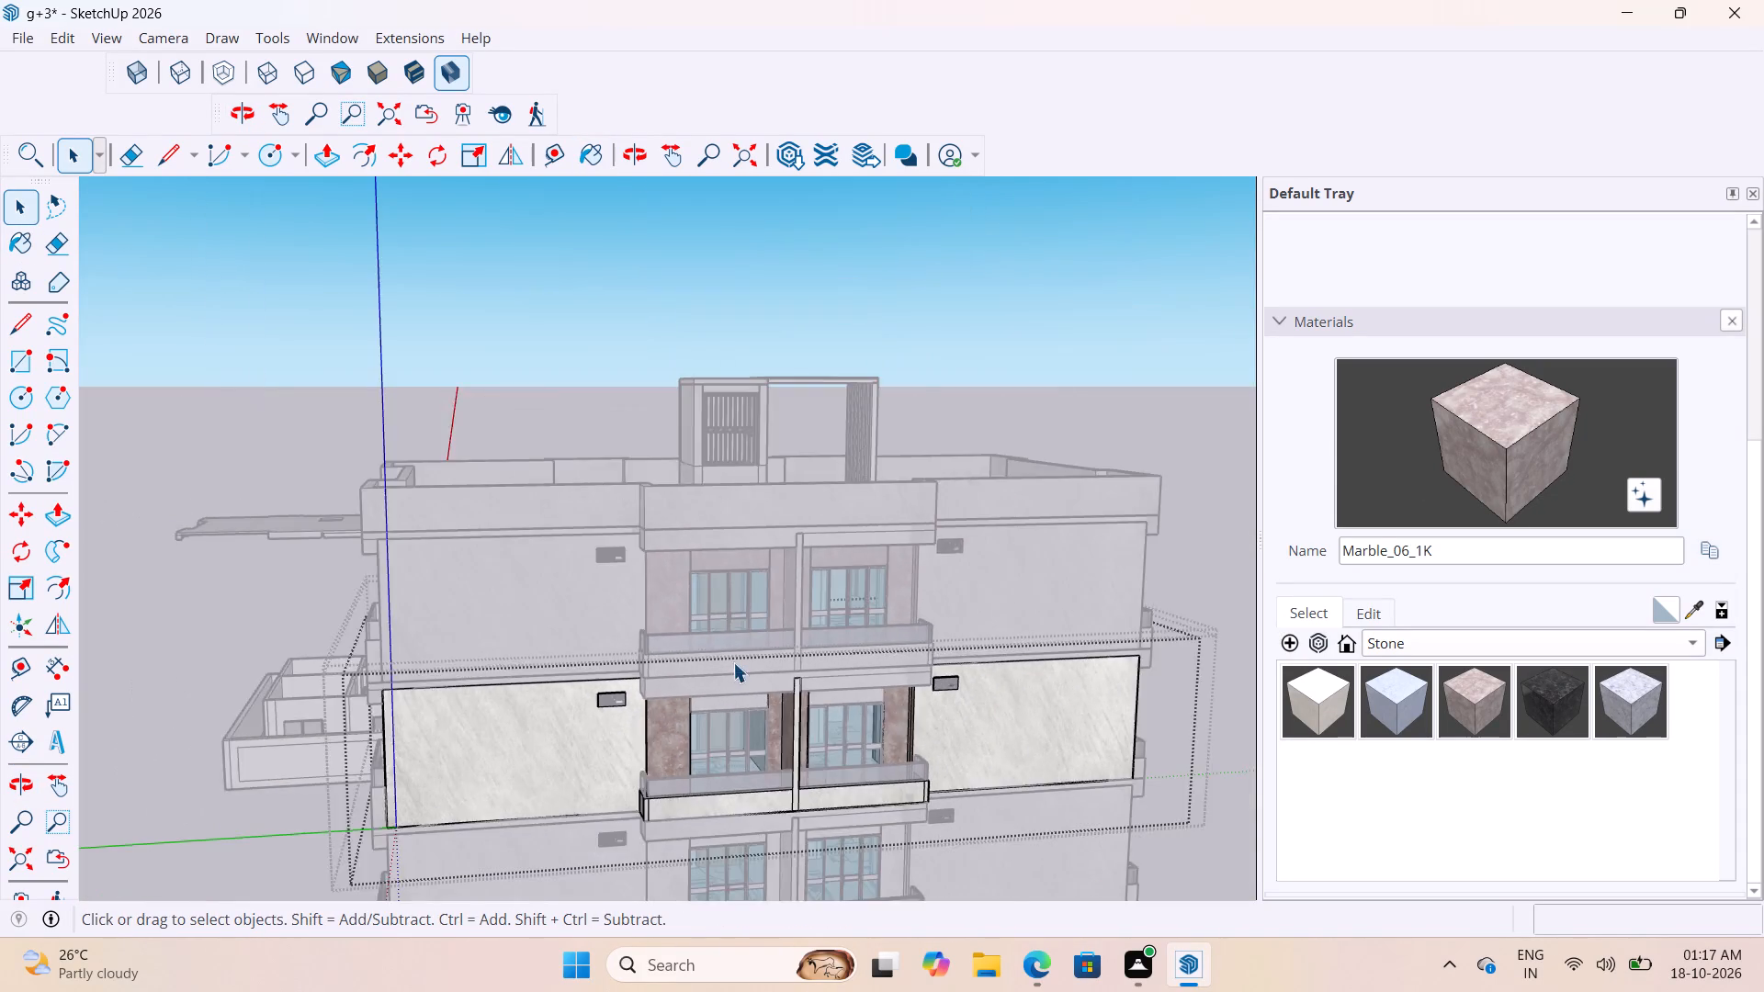
scroll(733, 662, "down", 6)
triple_click(391, 856)
double_click(393, 855)
triple_click(400, 854)
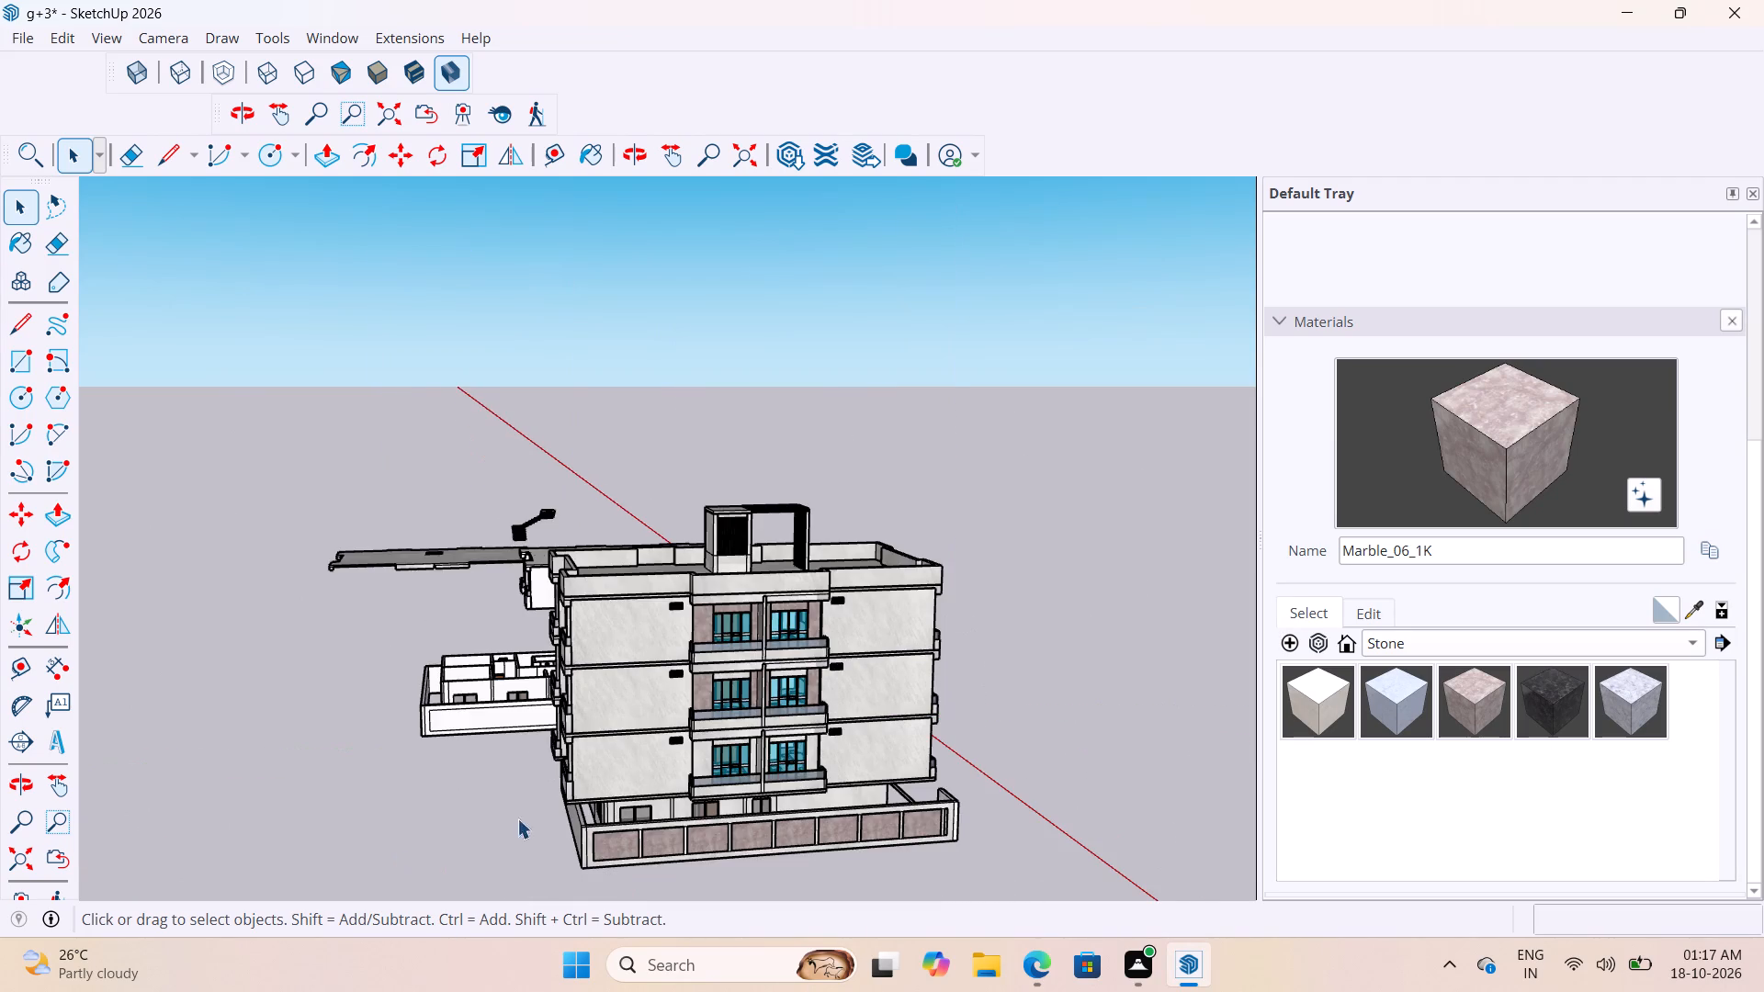
scroll(848, 698, "up", 14)
middle_click_drag(695, 625, 727, 496)
scroll(616, 557, "up", 2)
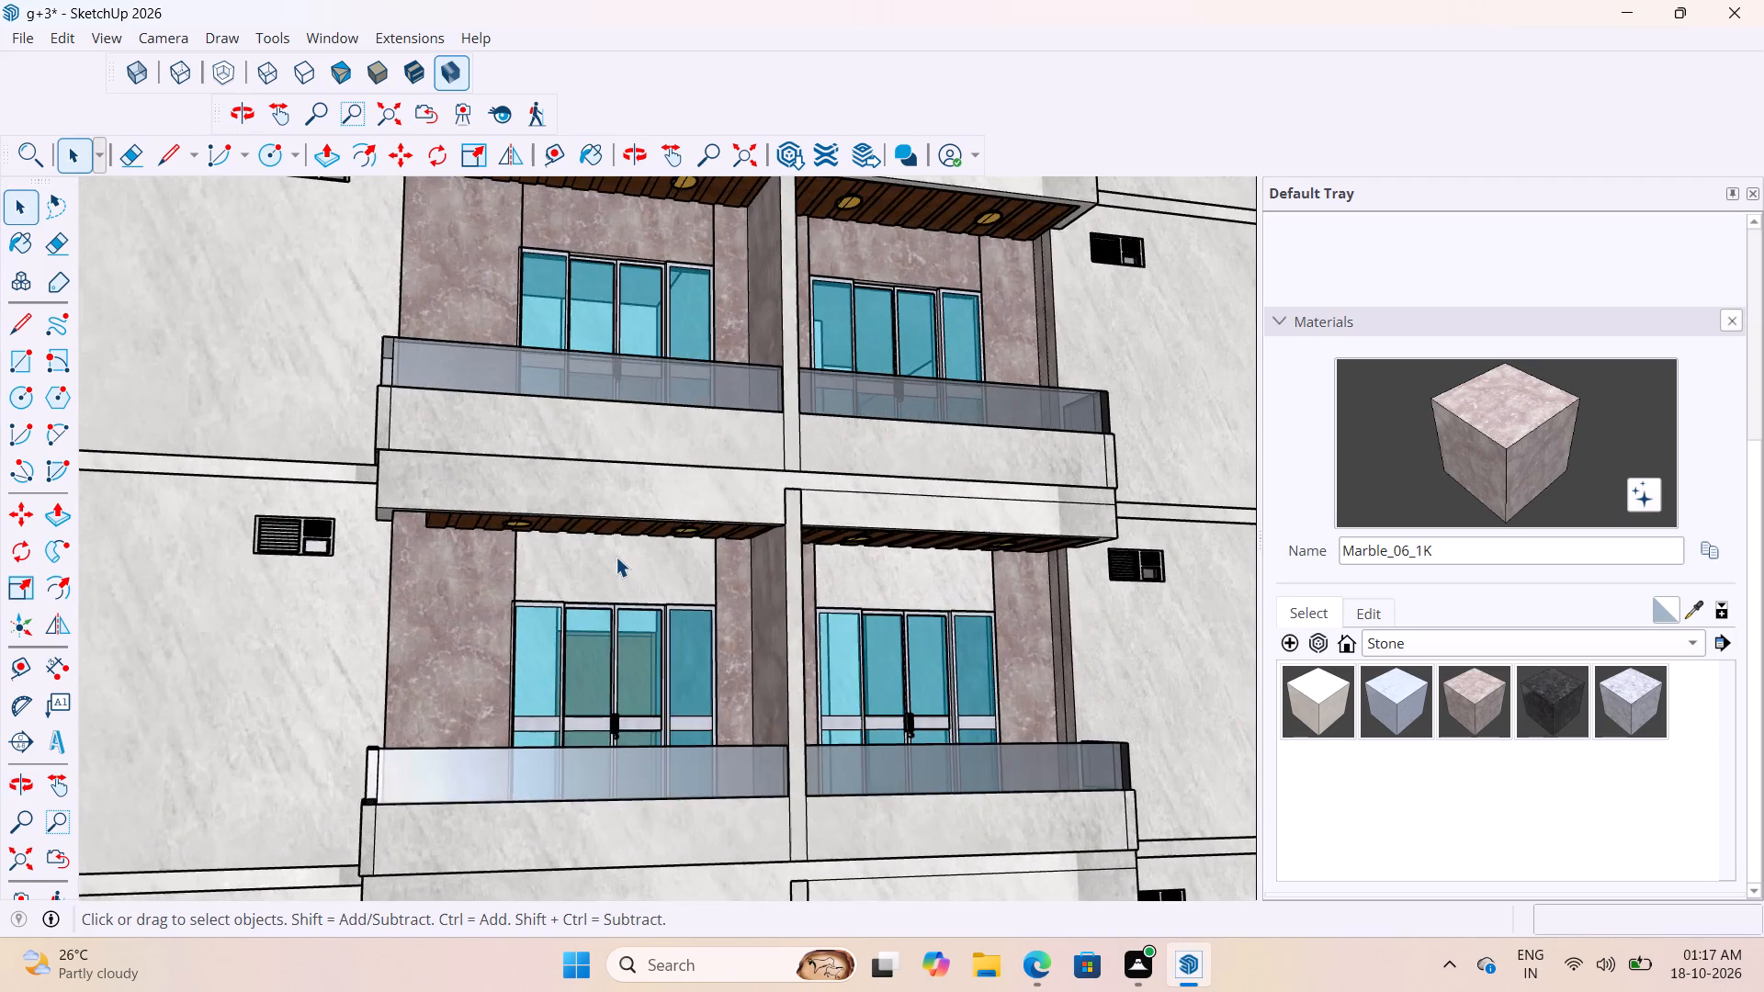
left_click(616, 557)
triple_click(647, 573)
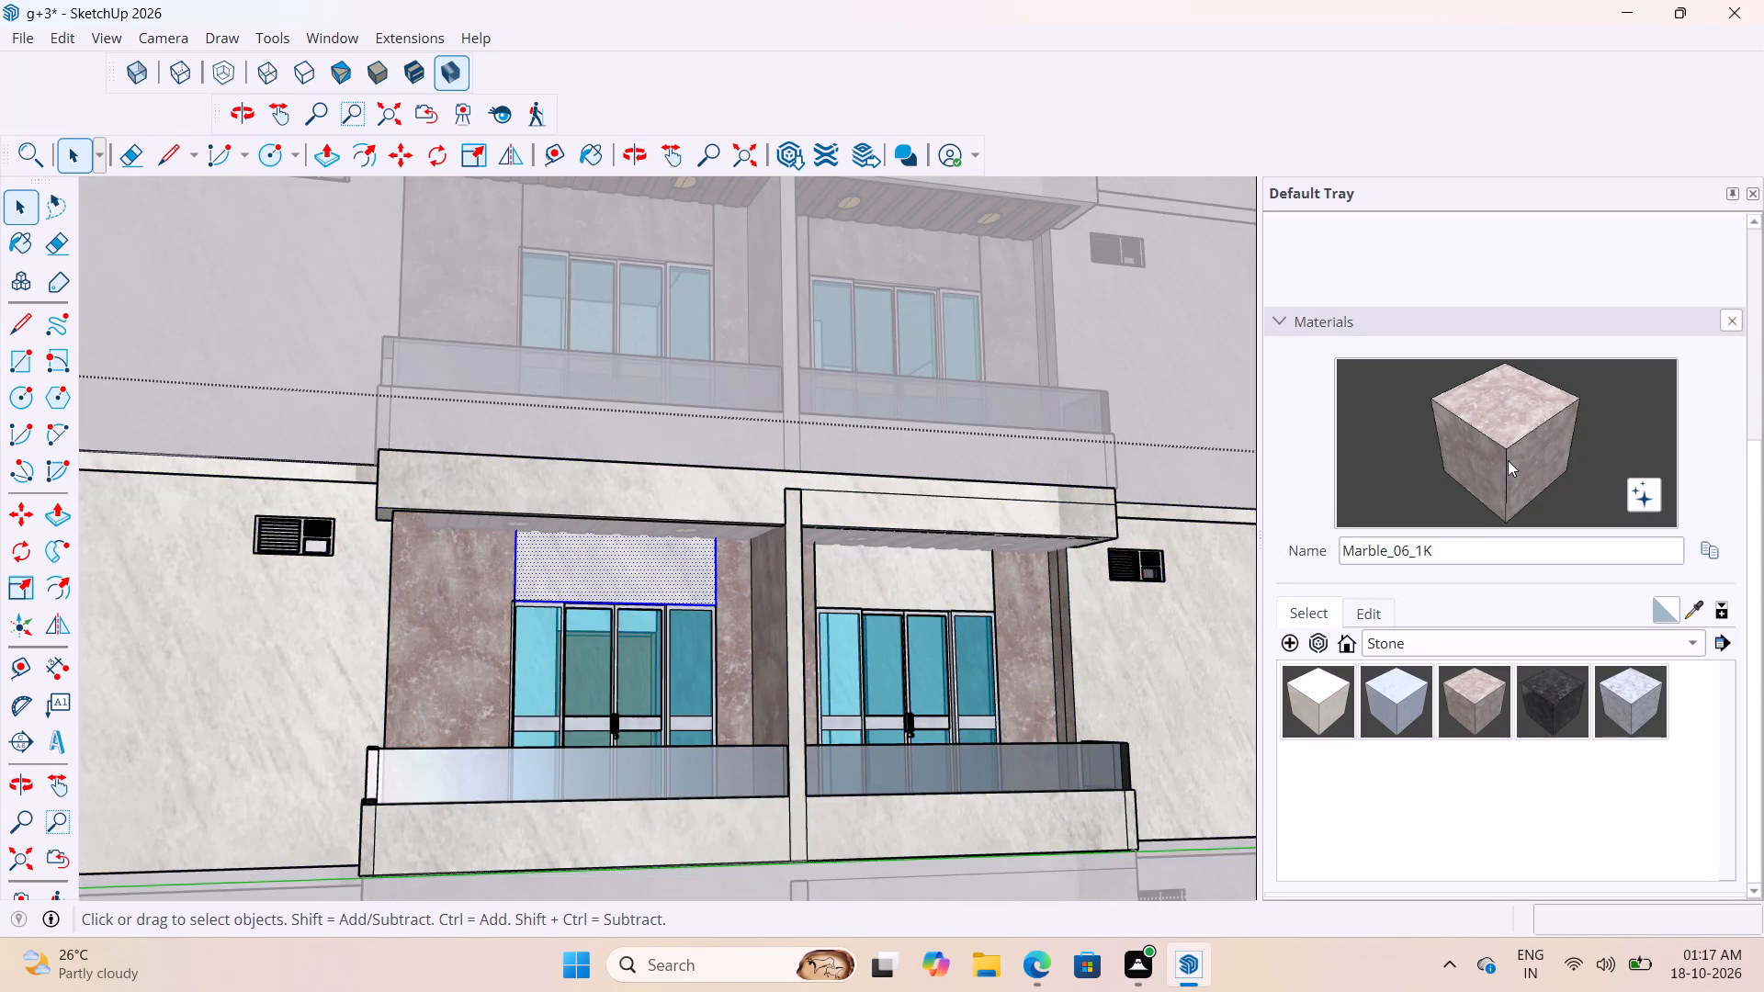
left_click(1506, 460)
left_click(561, 565)
scroll(840, 539, "down", 5)
scroll(877, 603, "up", 4)
Paint the wall face above the second glass door of the same balcony with Marble_06_1K, and leave the group.
key("space")
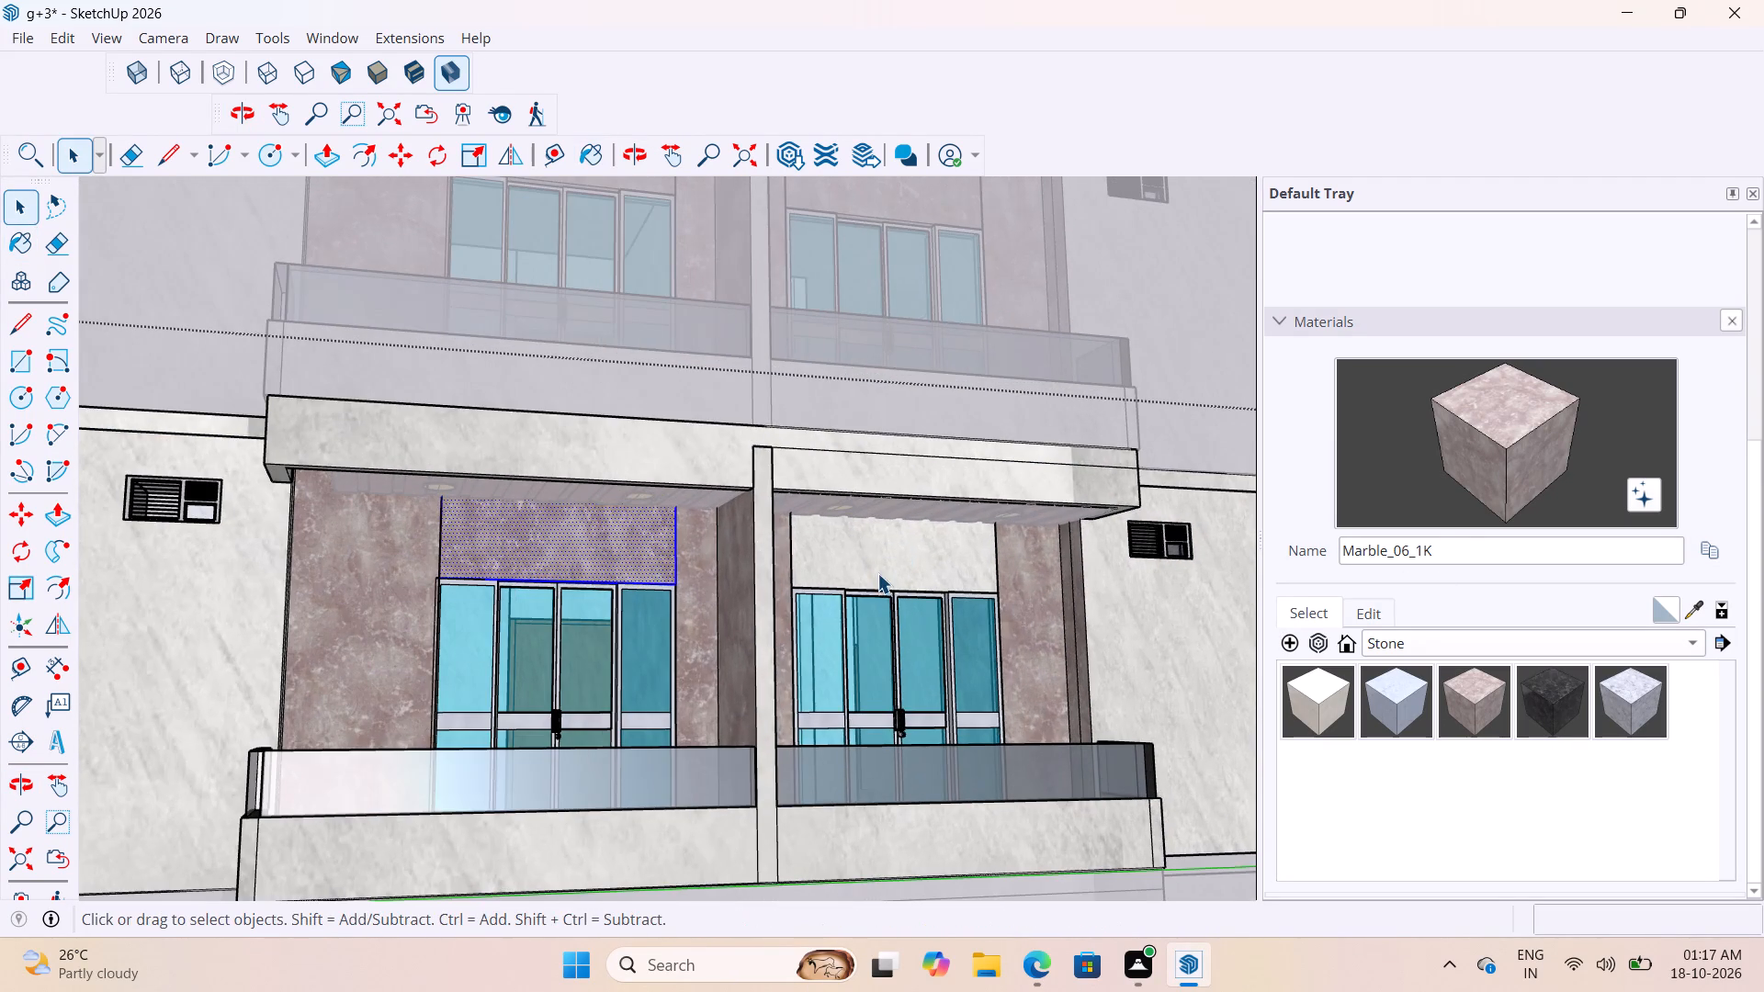
double_click(877, 569)
left_click(1563, 492)
left_click(831, 563)
scroll(948, 554, "down", 5)
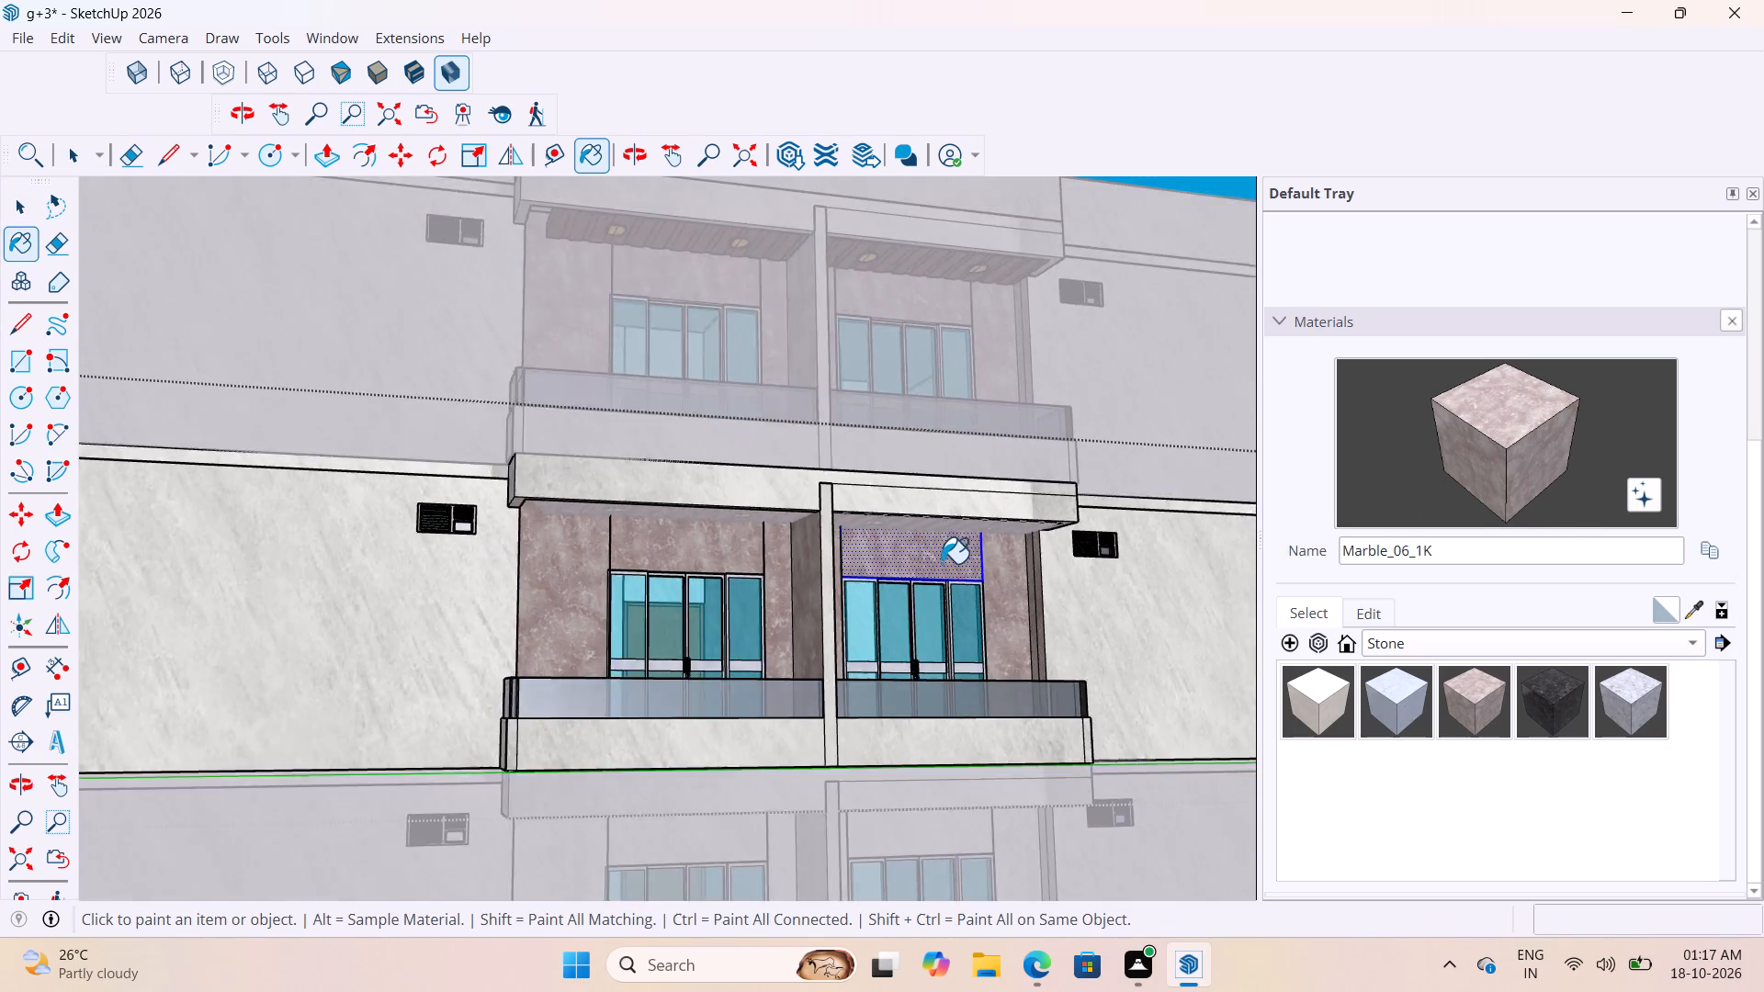
scroll(941, 563, "down", 11)
key("space")
triple_click(494, 826)
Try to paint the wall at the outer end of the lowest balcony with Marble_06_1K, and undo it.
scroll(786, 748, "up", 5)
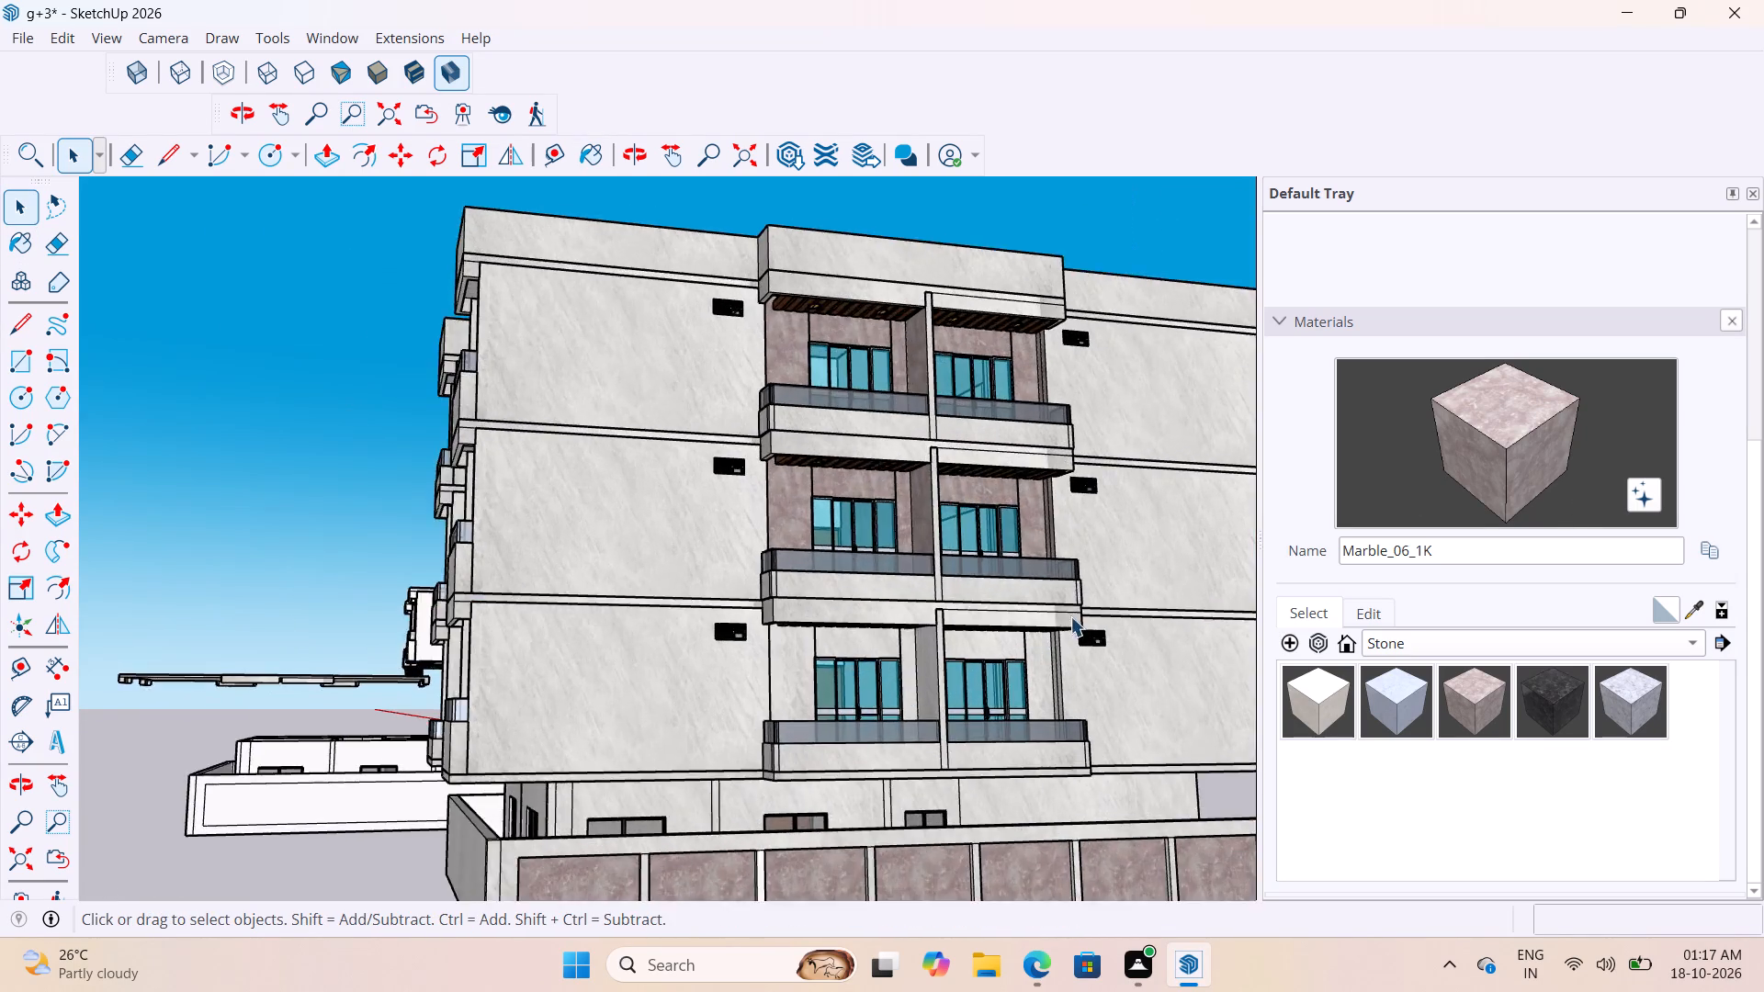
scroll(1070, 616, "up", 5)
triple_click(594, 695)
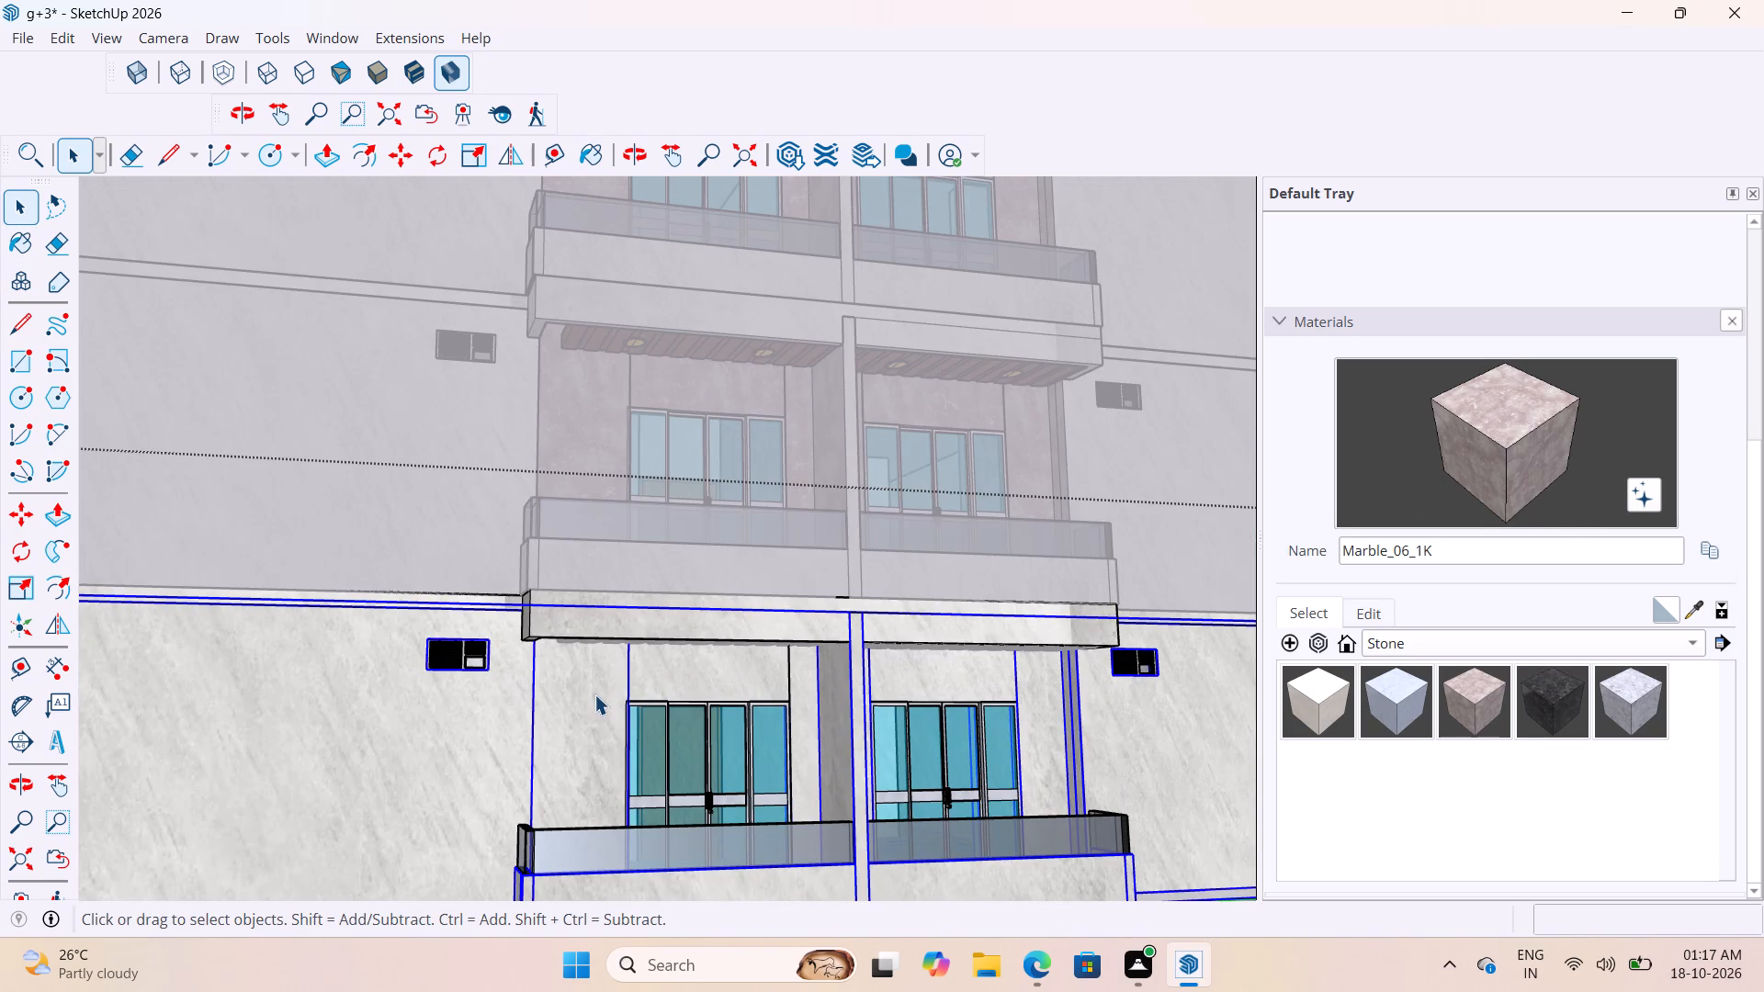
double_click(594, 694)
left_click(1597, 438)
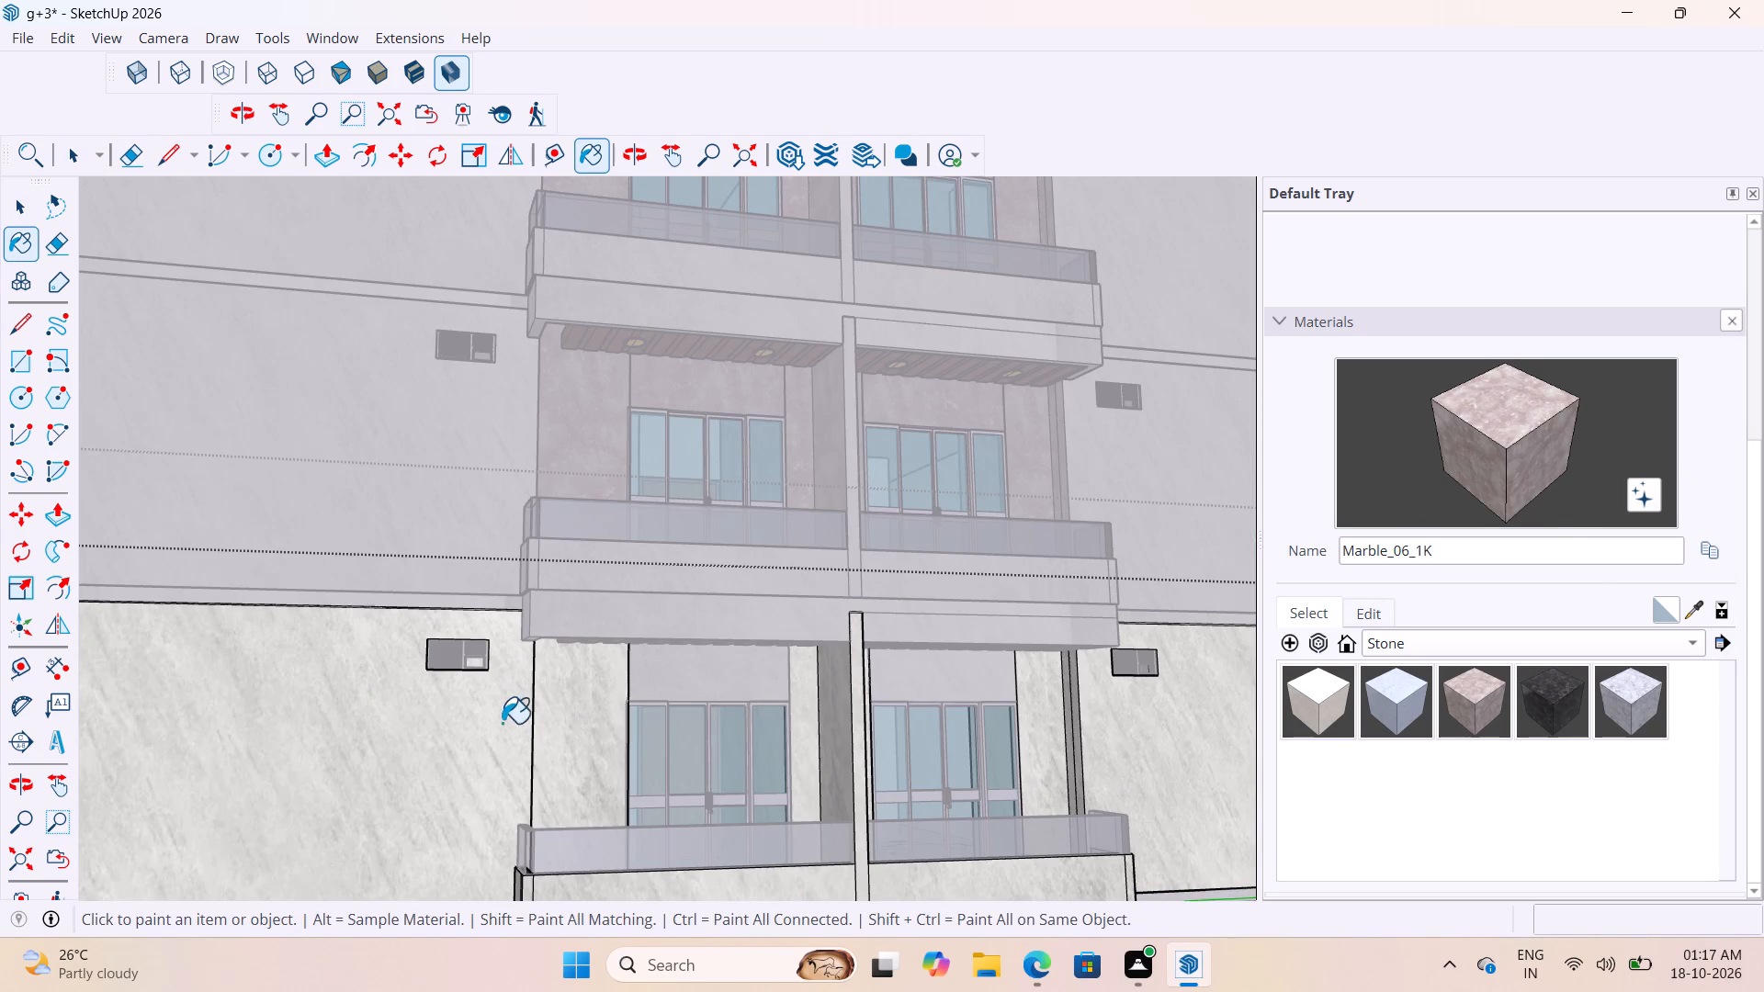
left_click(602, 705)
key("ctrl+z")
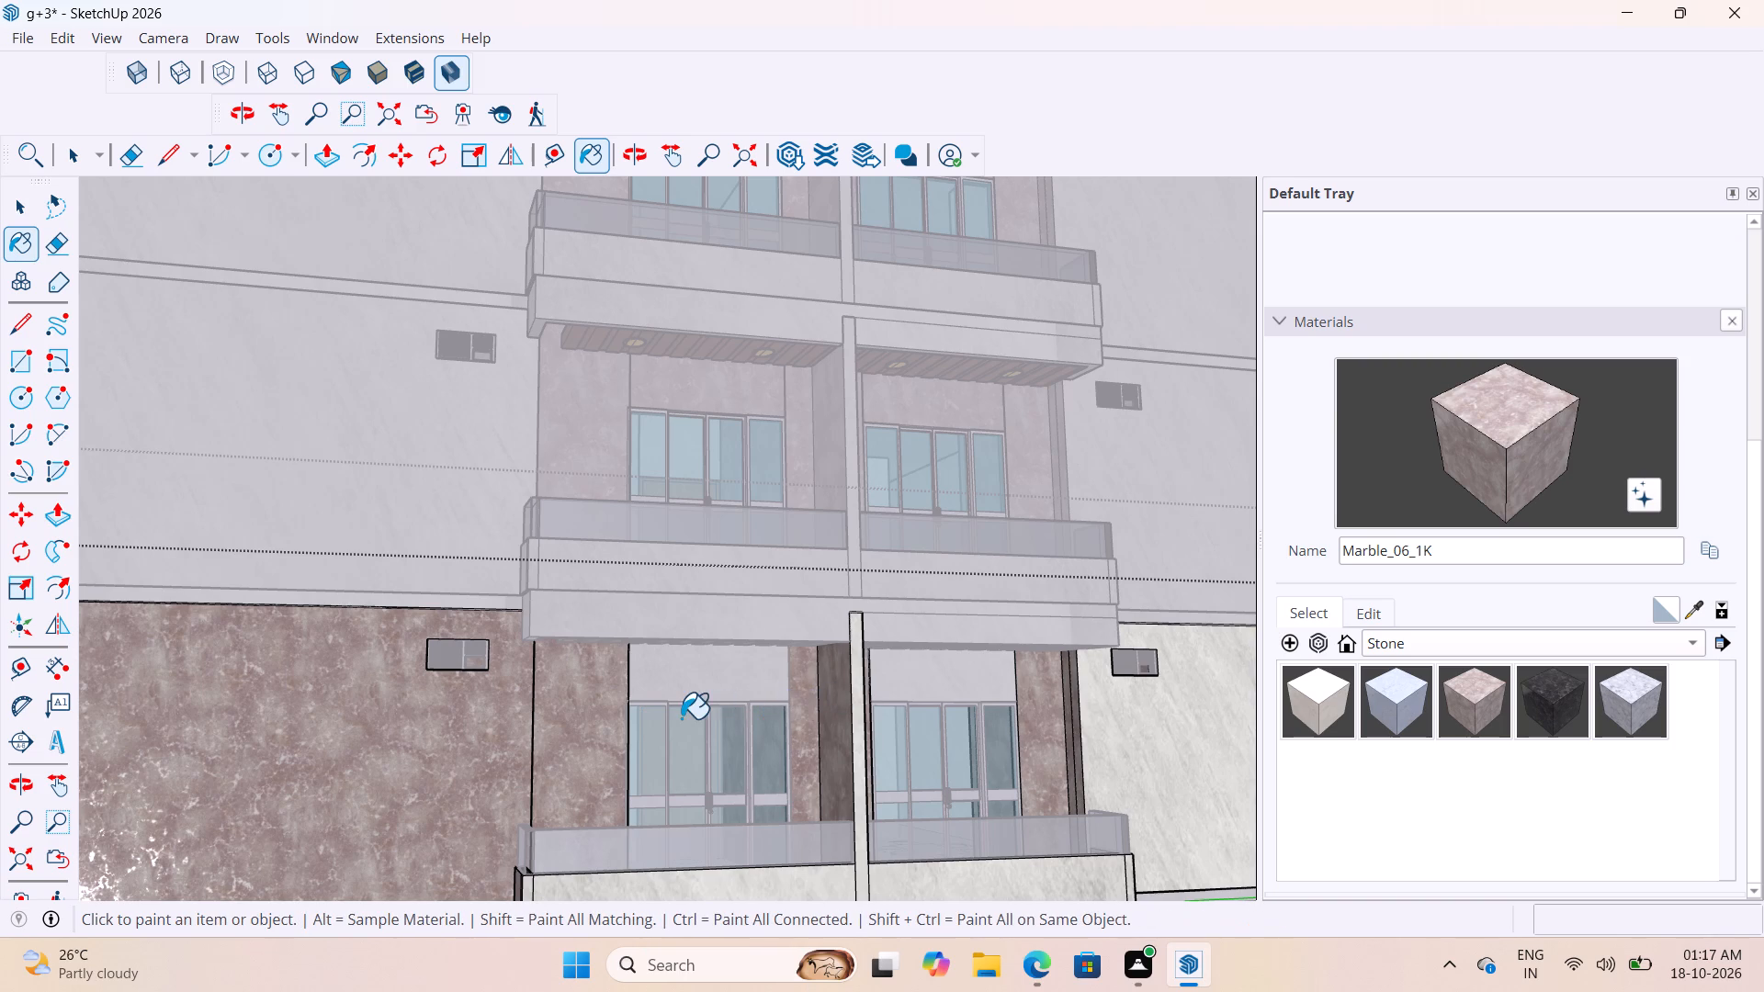
Paint only the wall face between the lowest balcony's outer end and its first glass door with Marble_06_1K.
key("space")
triple_click(594, 722)
triple_click(594, 723)
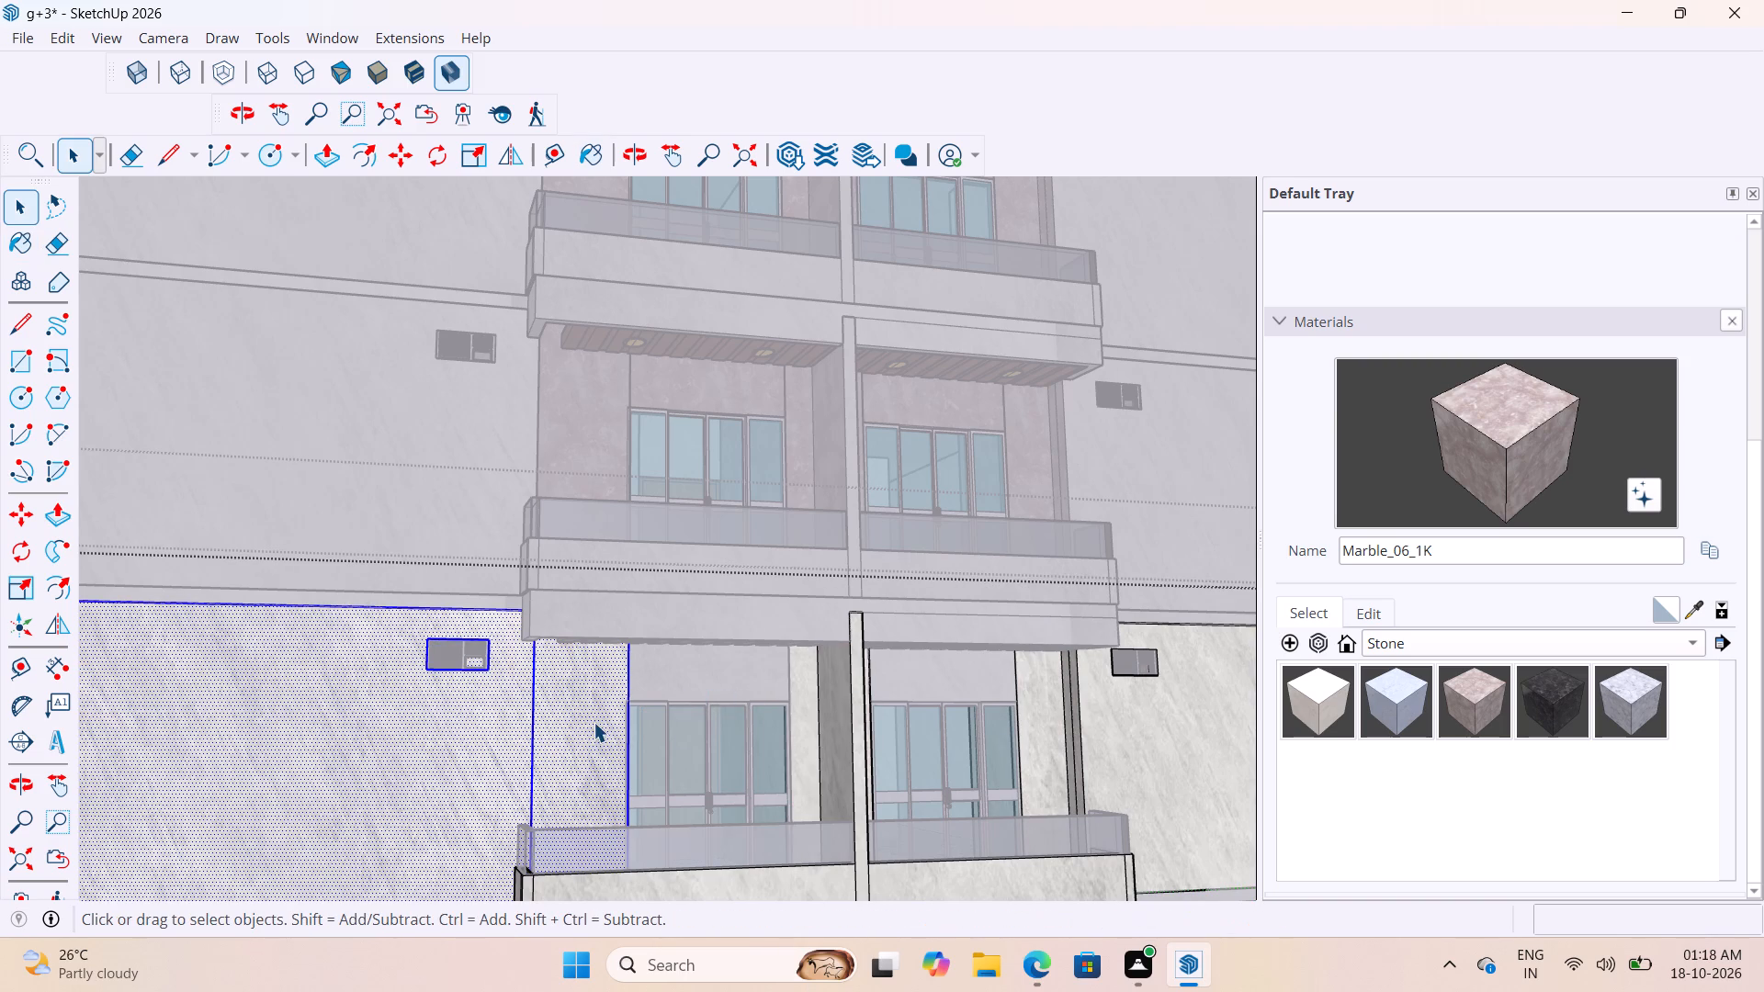
double_click(595, 722)
double_click(592, 698)
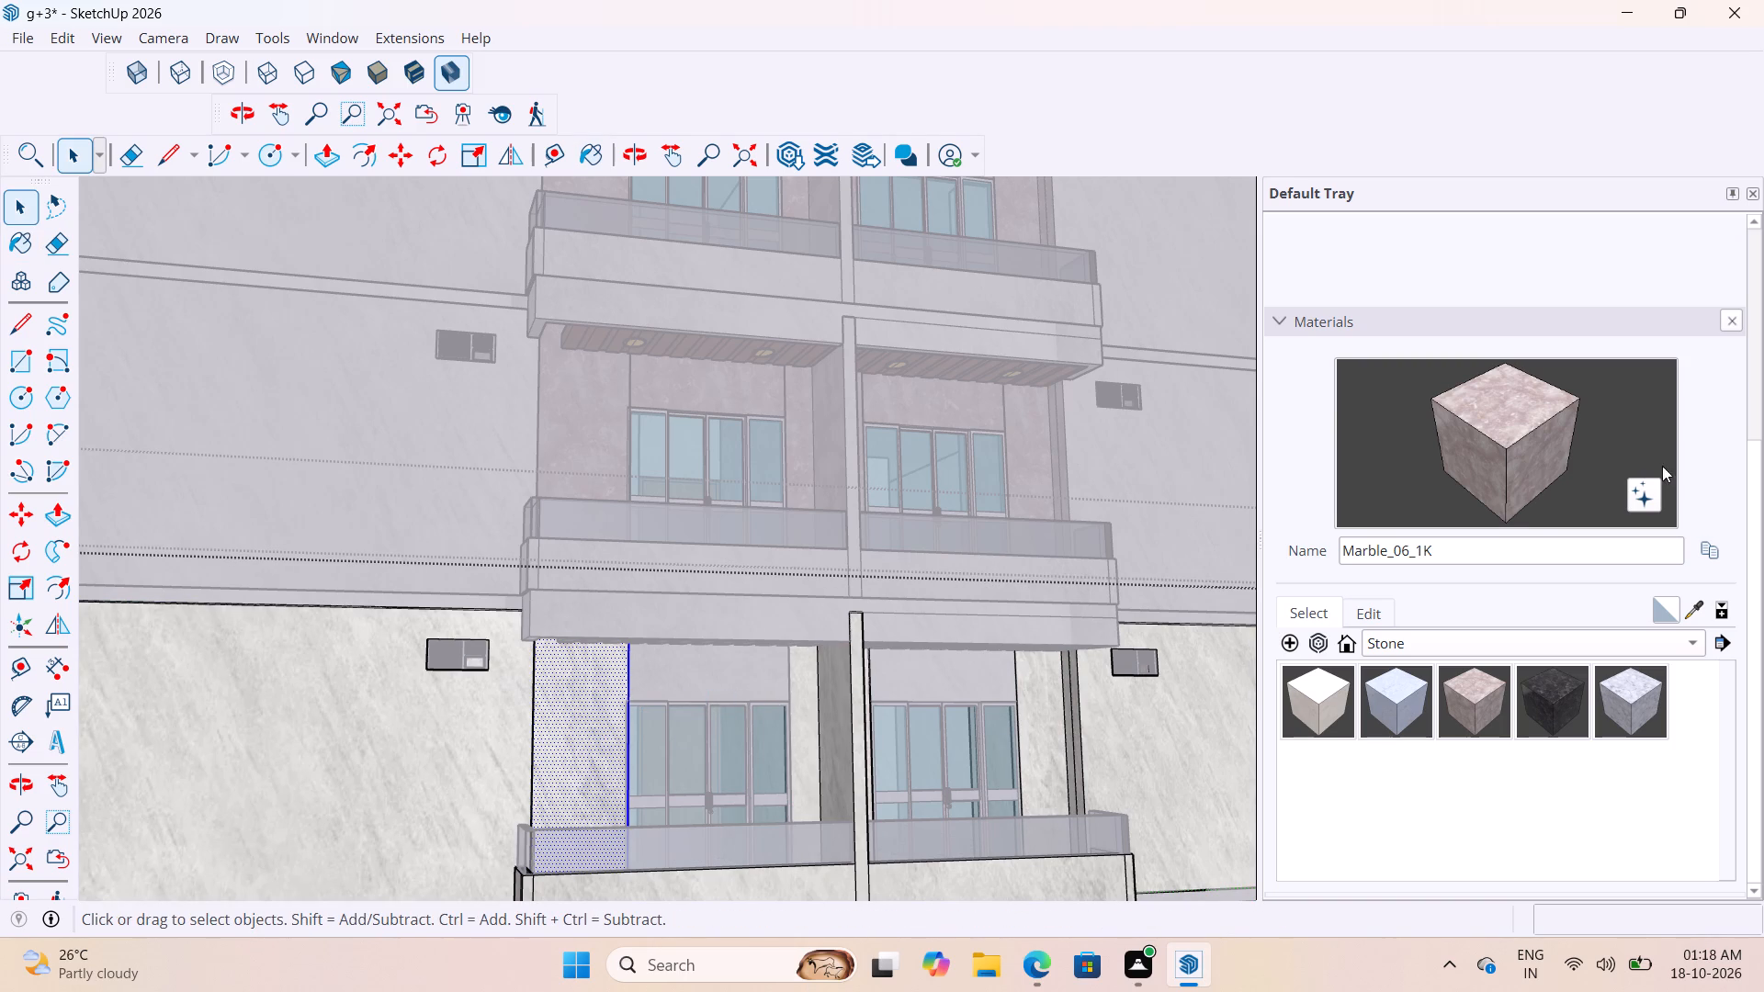
left_click(1521, 410)
left_click(572, 691)
scroll(672, 708, "up", 8)
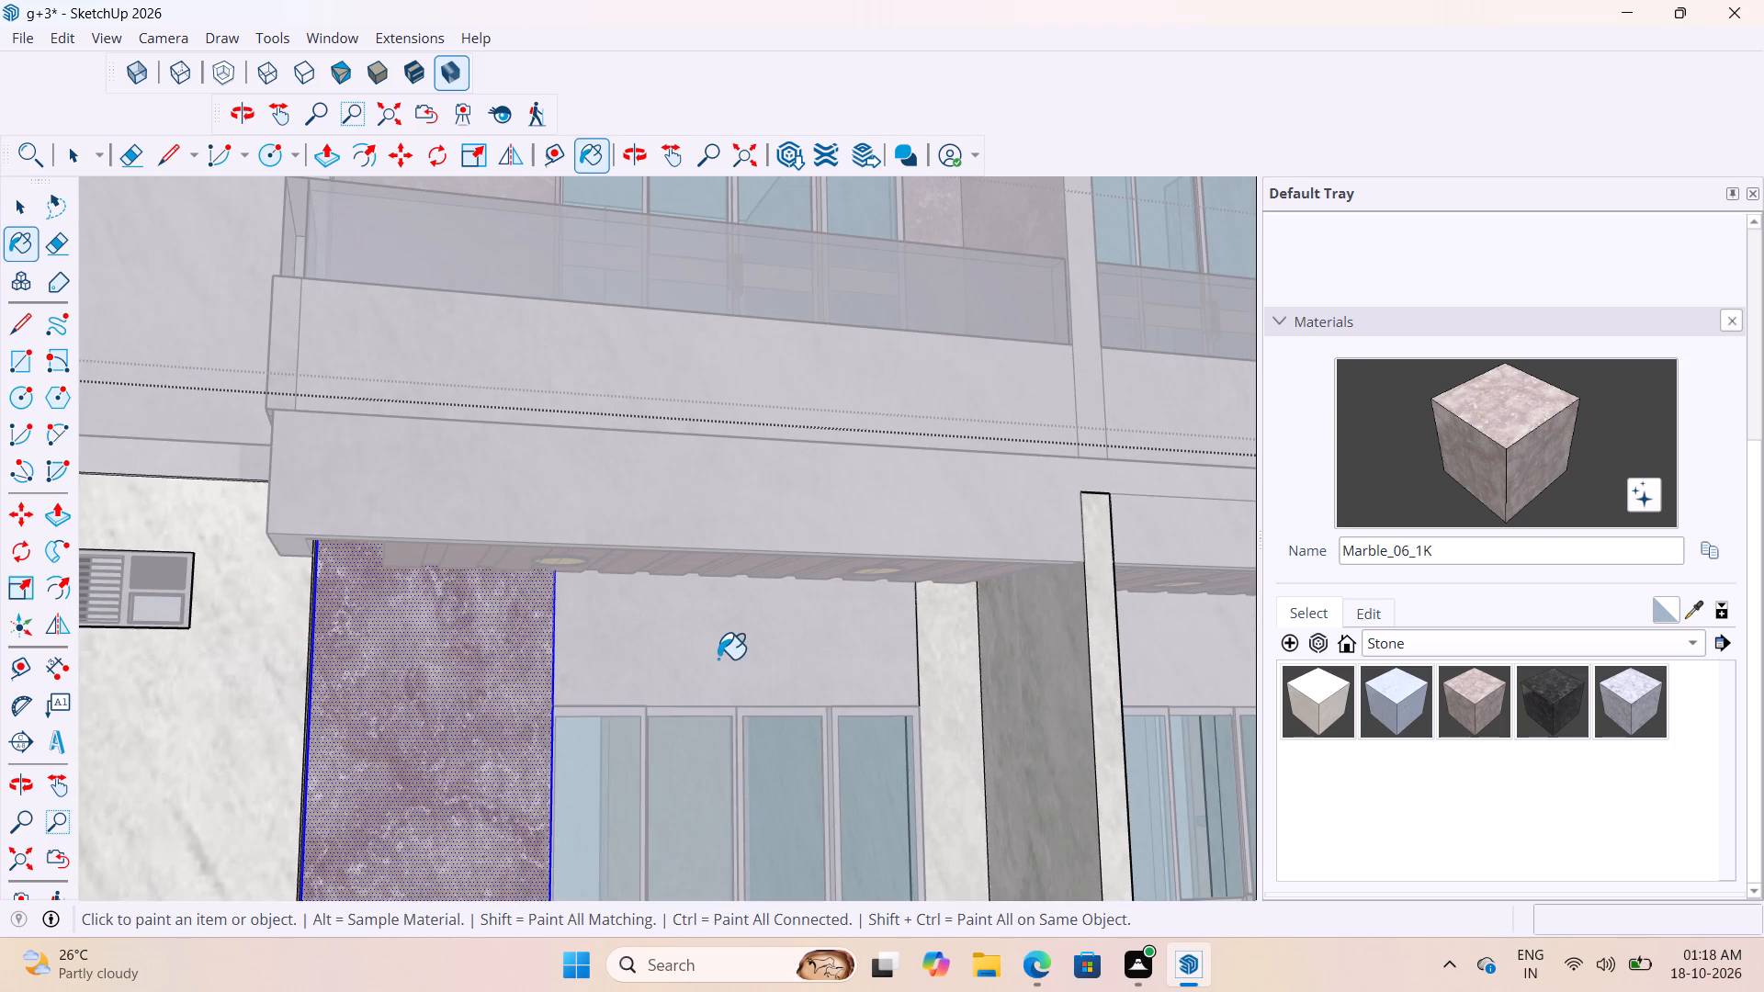
Paint the lowest balcony's dividing wall sides and remaining wall faces beside the glass doors with Marble_06_1K, and leave the wall group.
key("space")
left_click(1511, 512)
left_click(939, 700)
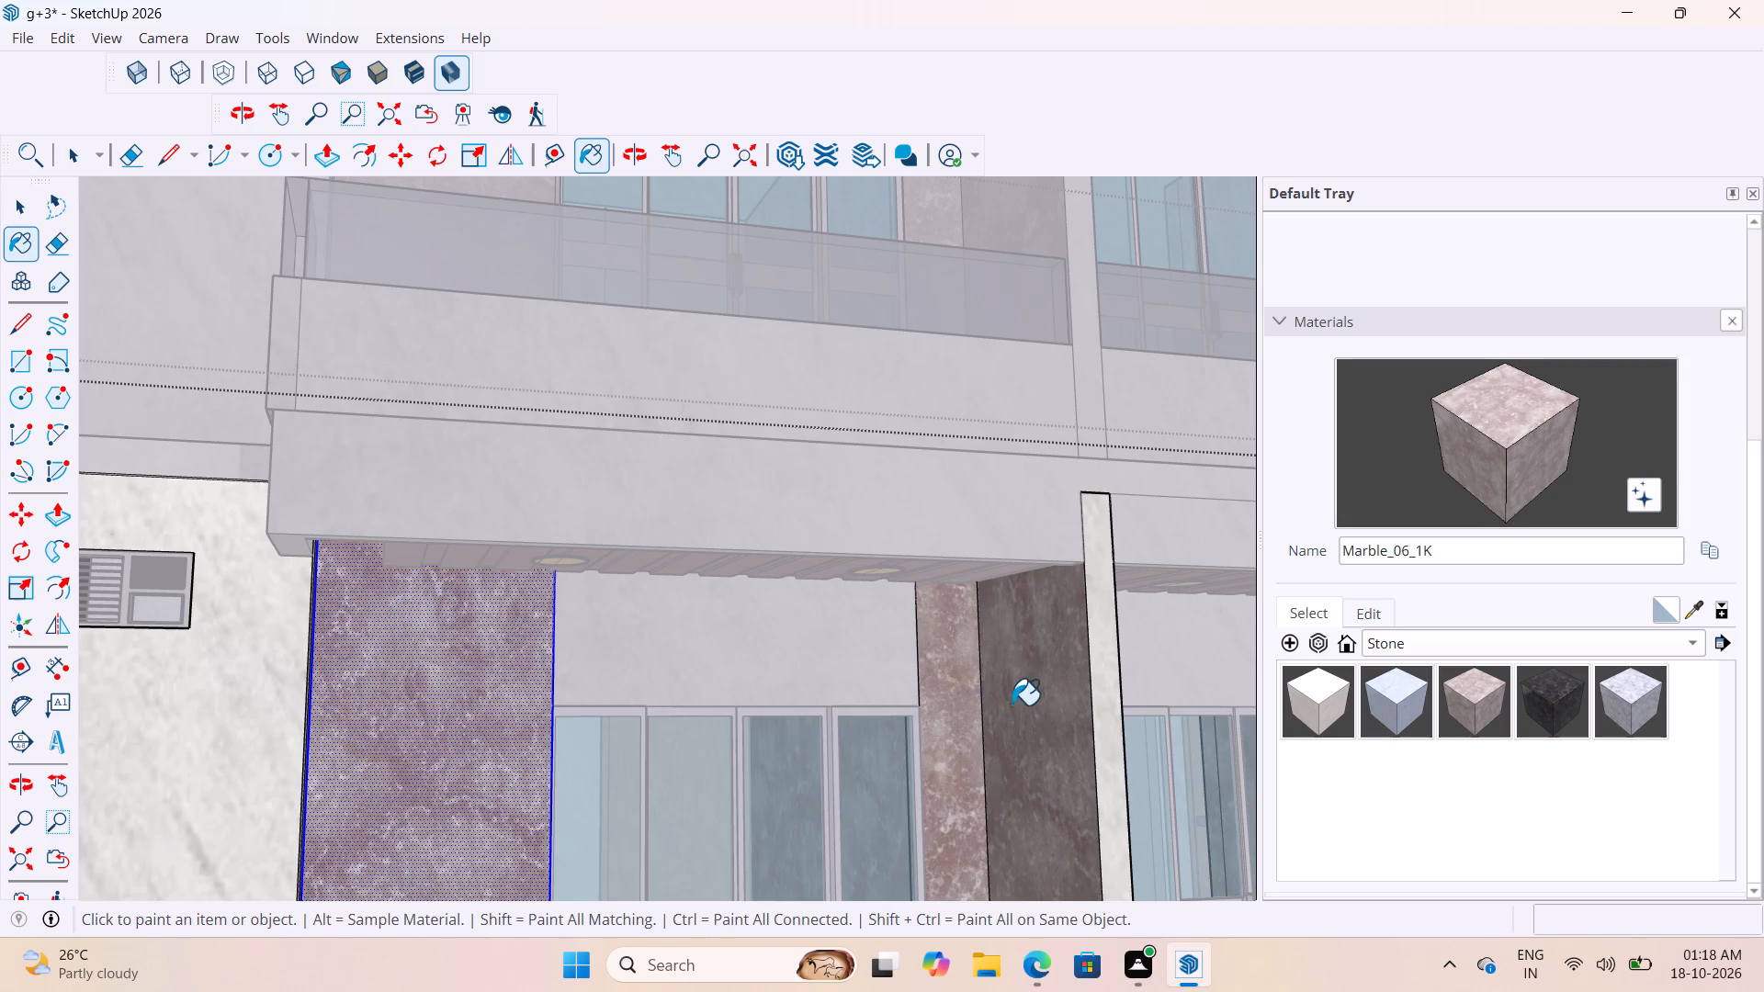
scroll(1012, 620, "down", 19)
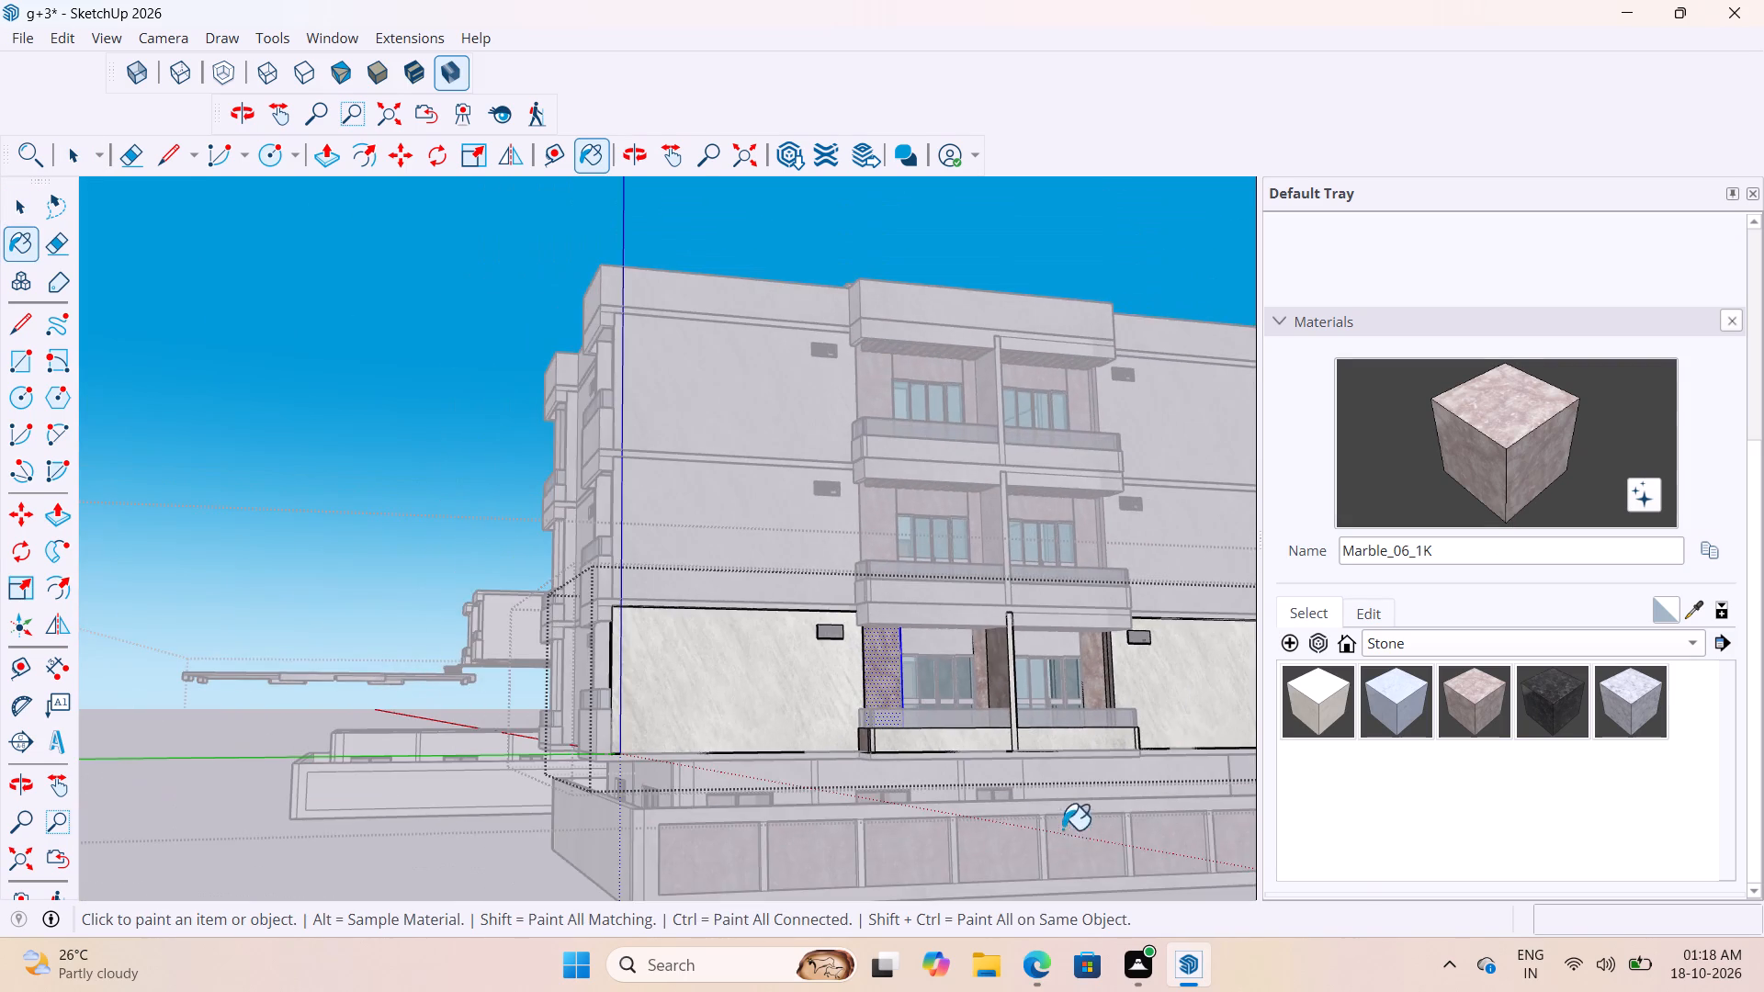
middle_click_drag(957, 821, 926, 821)
key("space")
double_click(459, 822)
triple_click(459, 840)
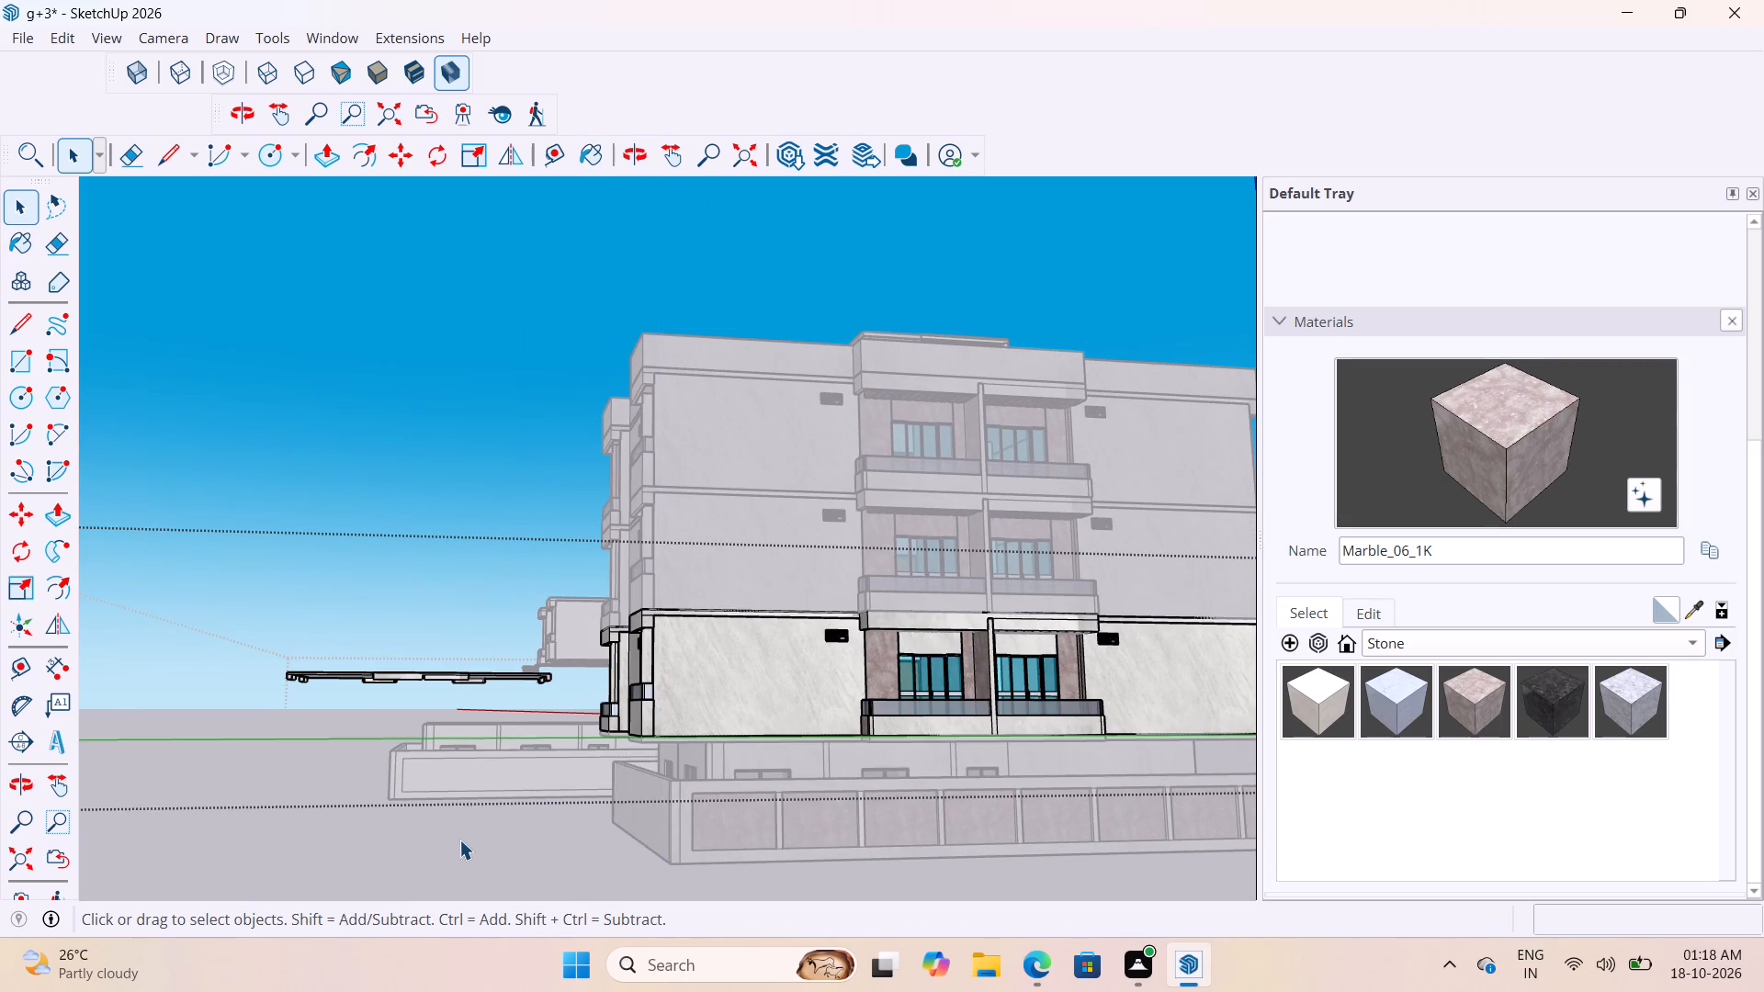
left_click(459, 840)
Paint the wall faces above both glass doors of the lowest balcony with Marble_06_1K, and leave the group.
scroll(1199, 731, "up", 6)
left_click(745, 575)
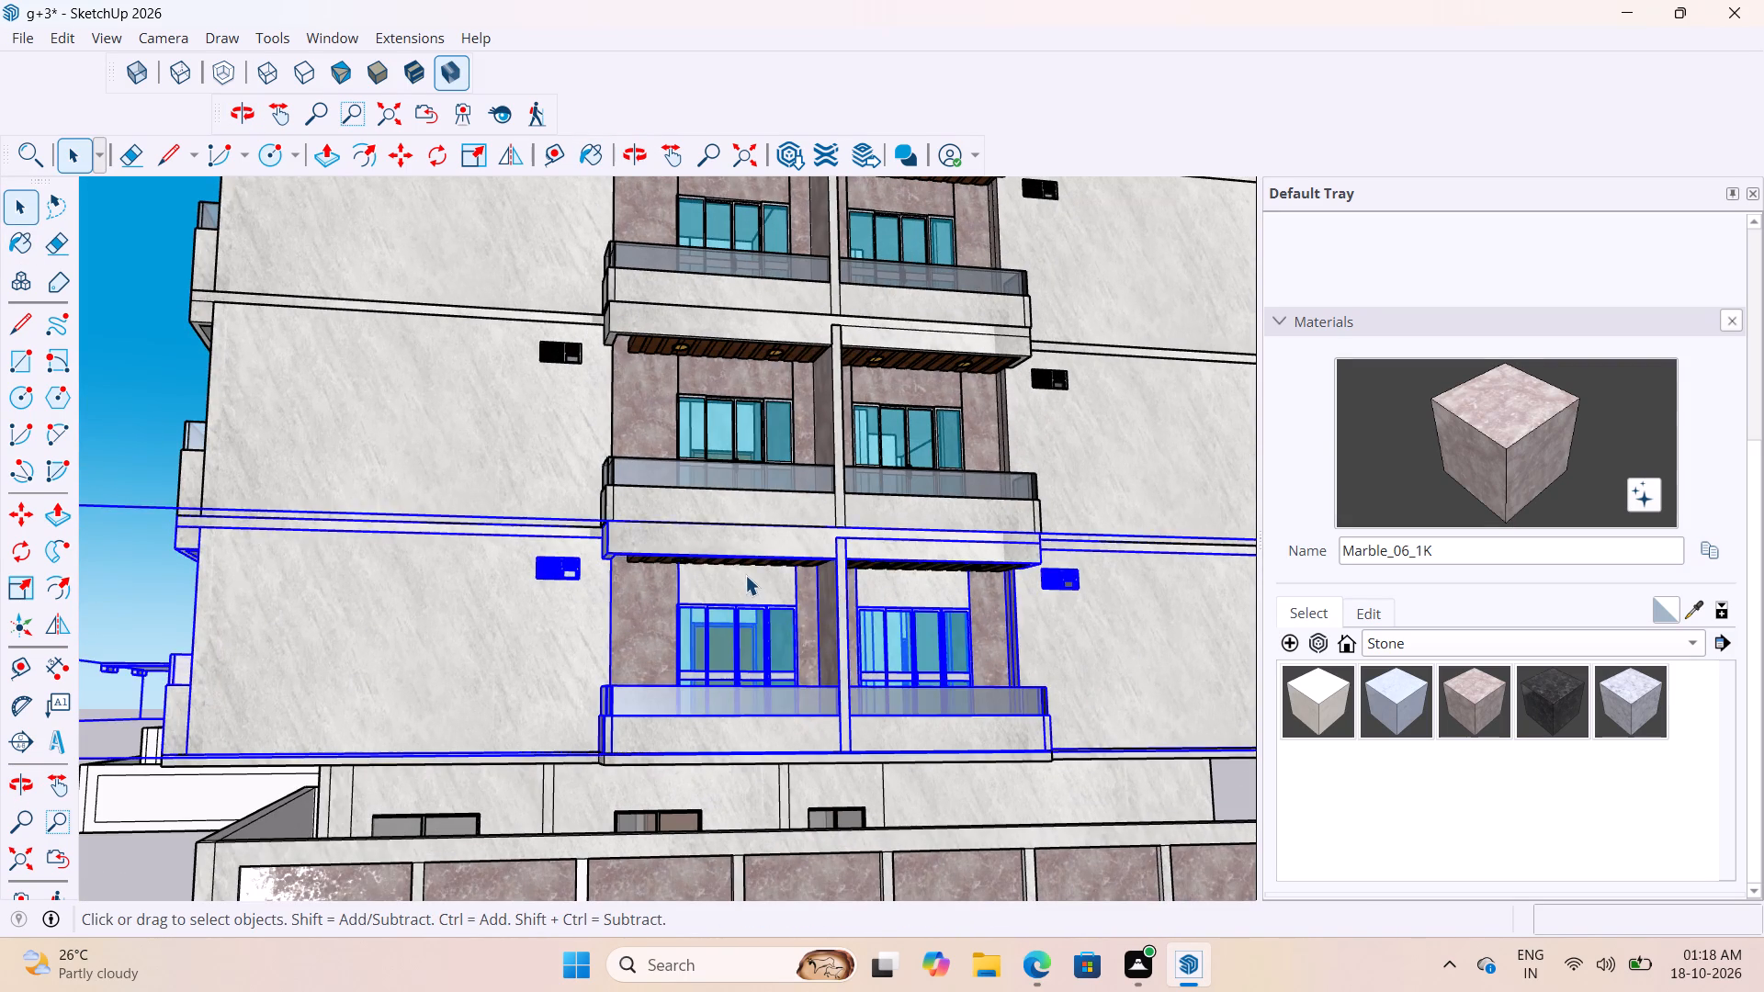
double_click(745, 575)
left_click(1577, 463)
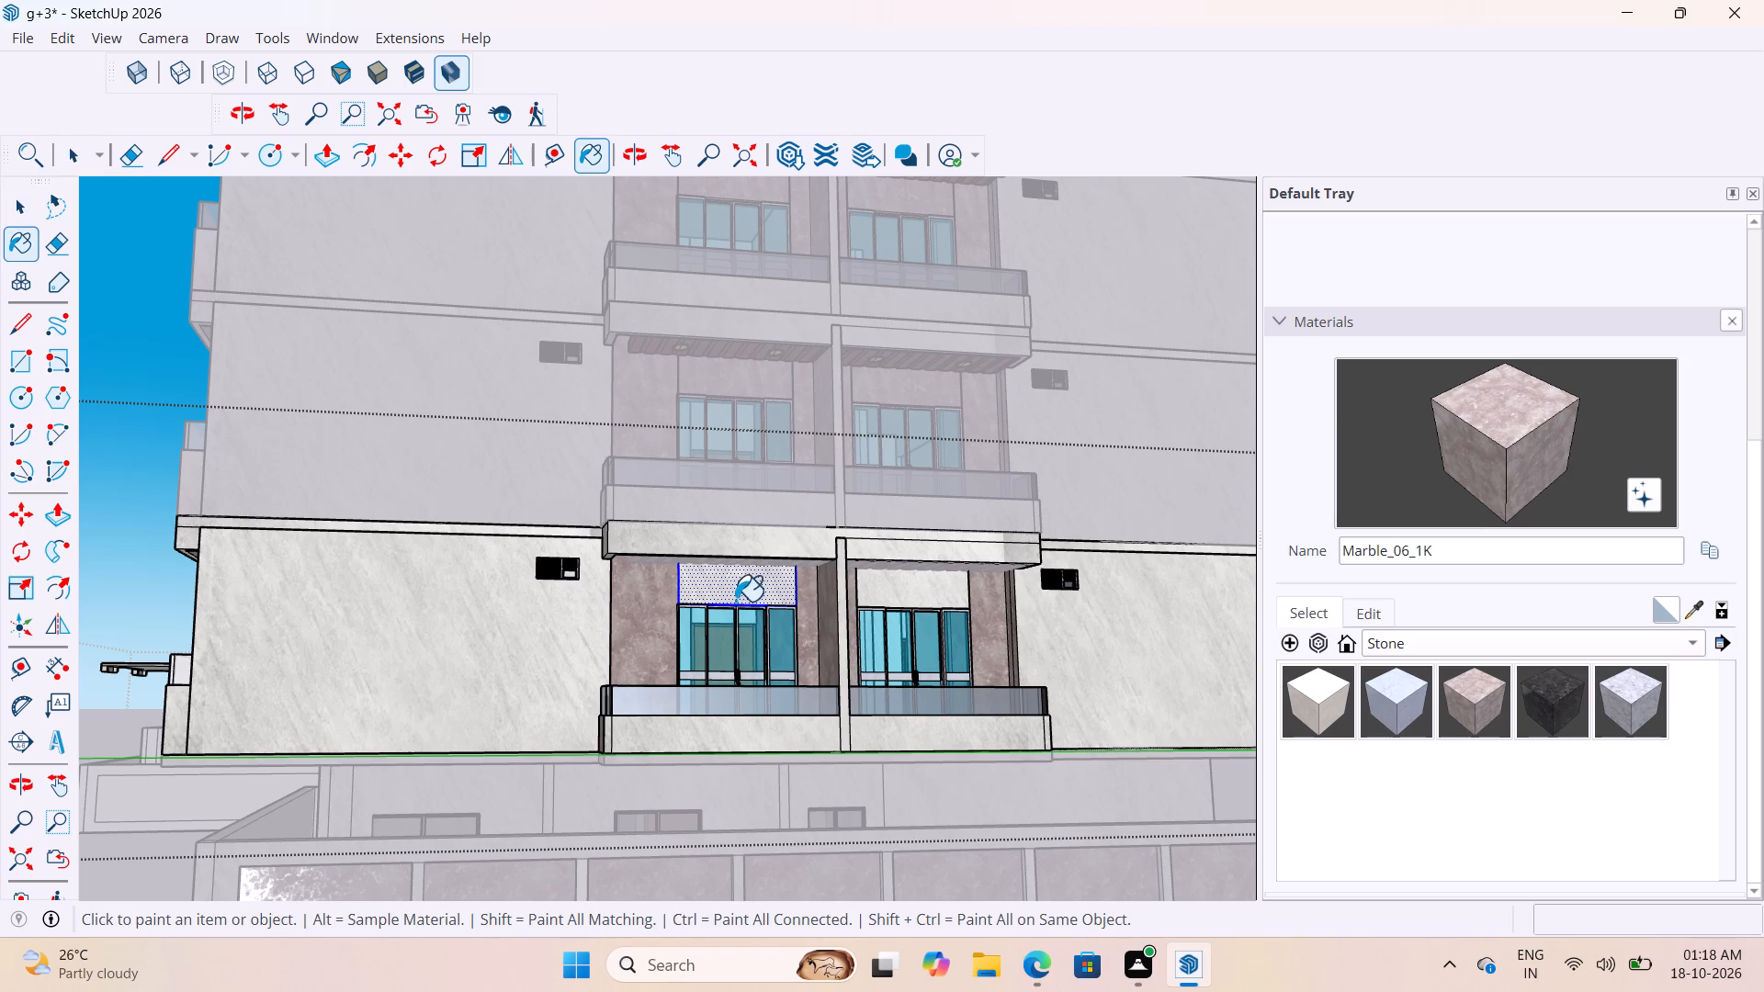
left_click(735, 600)
key("space")
double_click(923, 589)
left_click(1604, 437)
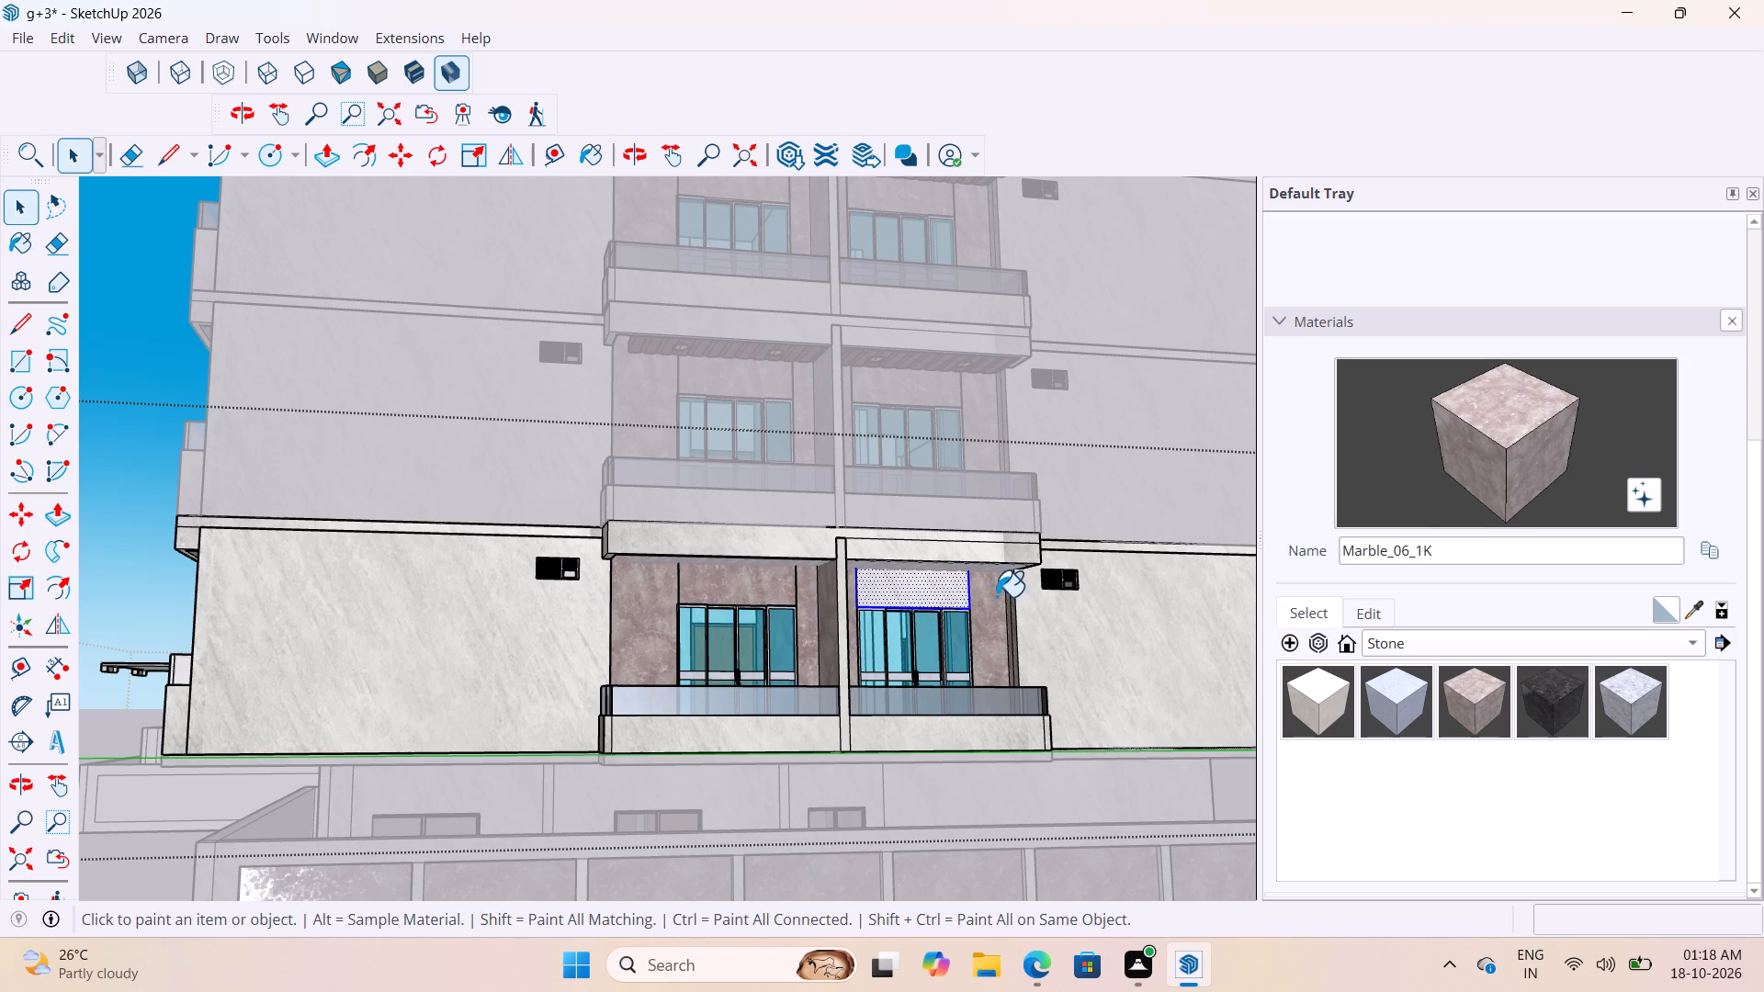
left_click(943, 595)
scroll(894, 660, "down", 14)
key("space")
double_click(869, 849)
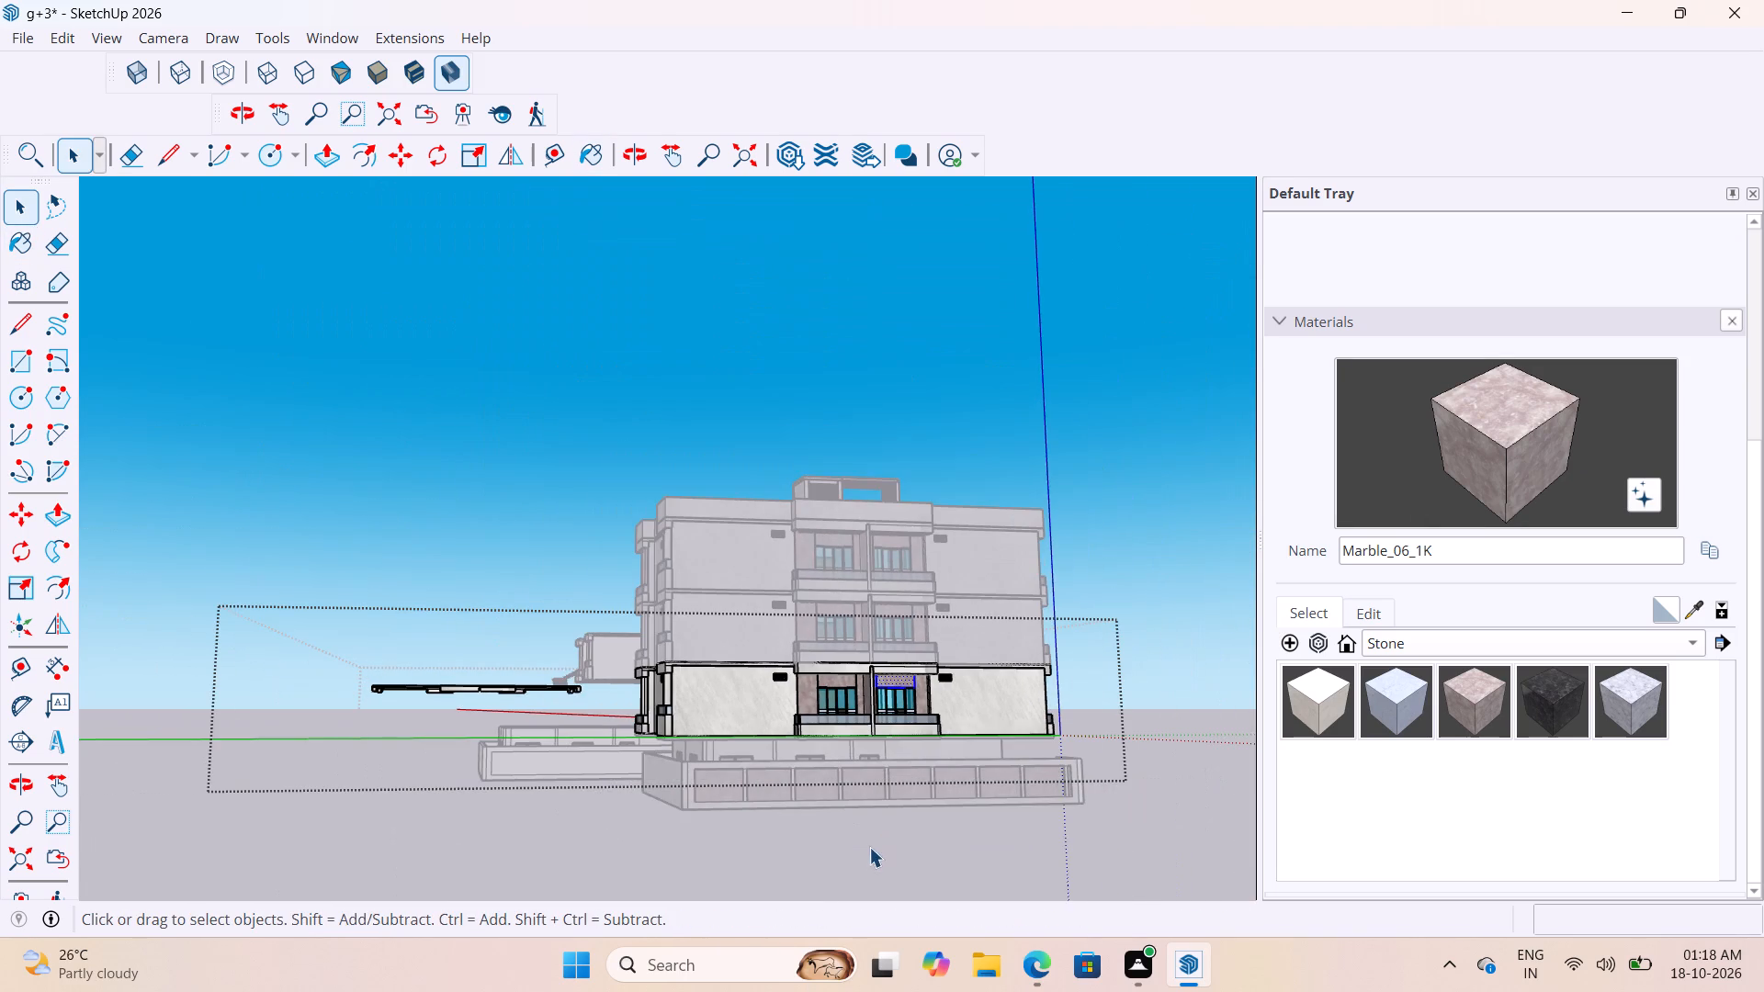
Examine the building's exterior materials all around, including the balcony facade, the entrance facade and the compound wall.
scroll(857, 767, "up", 7)
middle_click_drag(867, 694, 806, 868)
scroll(936, 501, "up", 8)
middle_click_drag(978, 363, 664, 287)
scroll(639, 270, "down", 6)
scroll(526, 430, "down", 10)
middle_click_drag(616, 547, 656, 518)
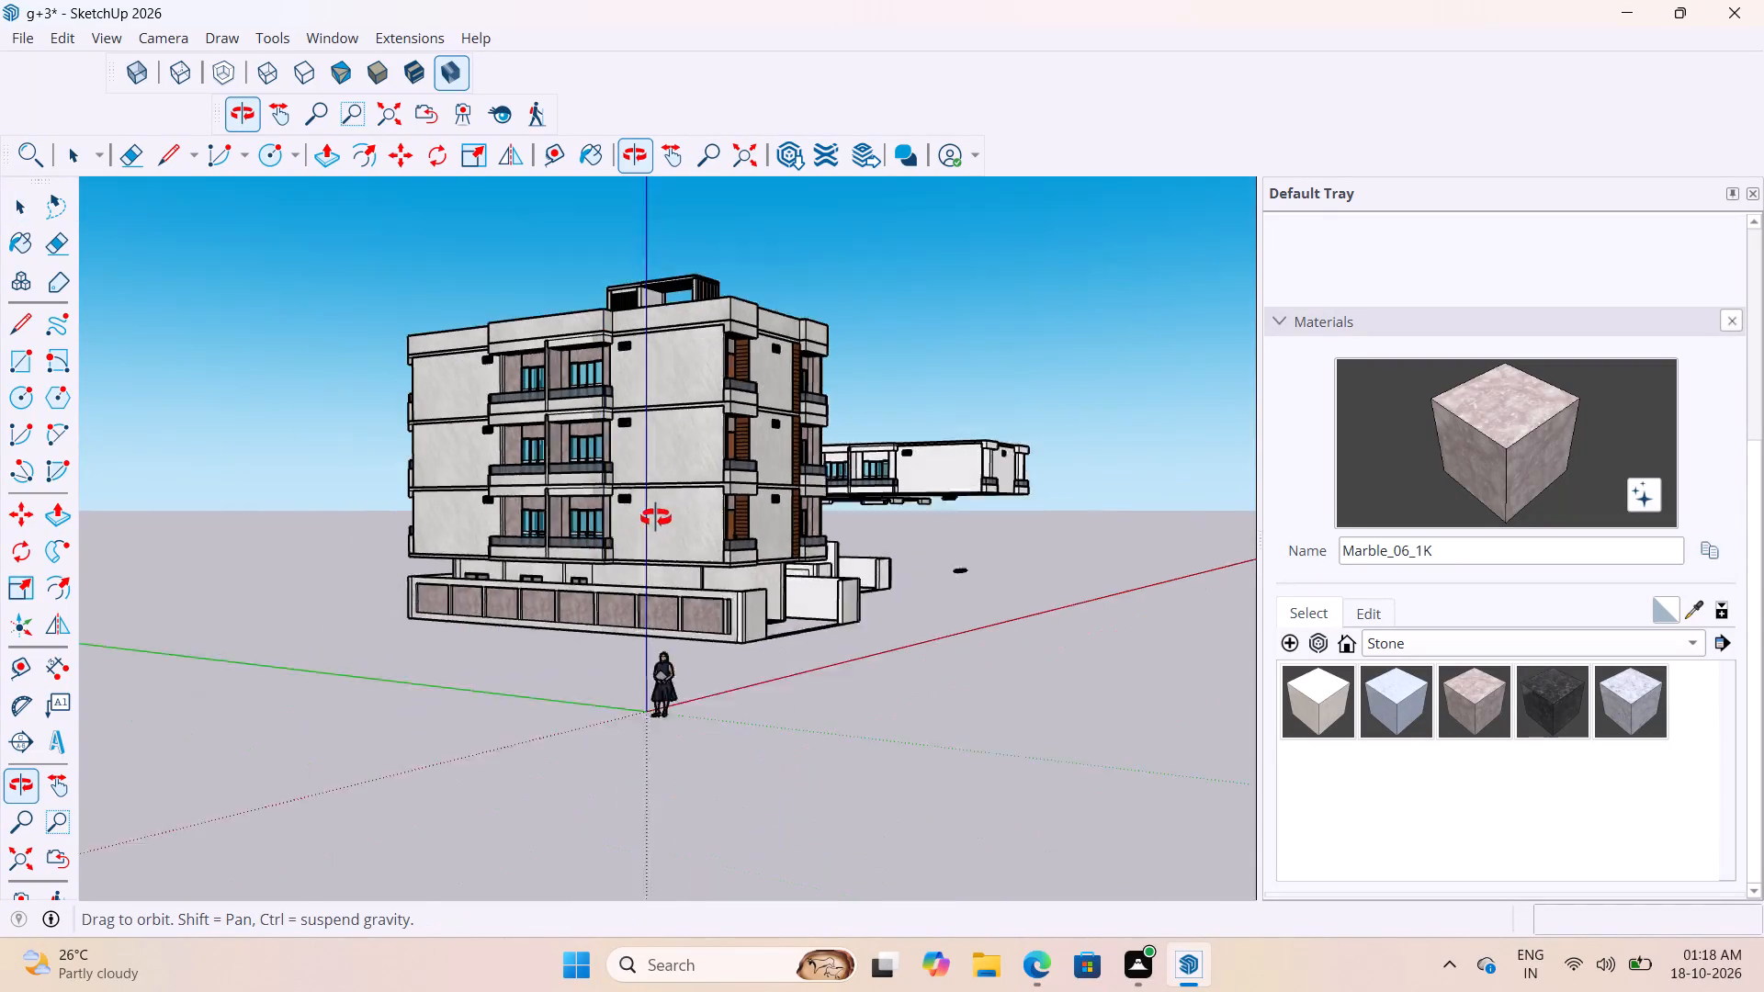
middle_click_drag(656, 518, 424, 583)
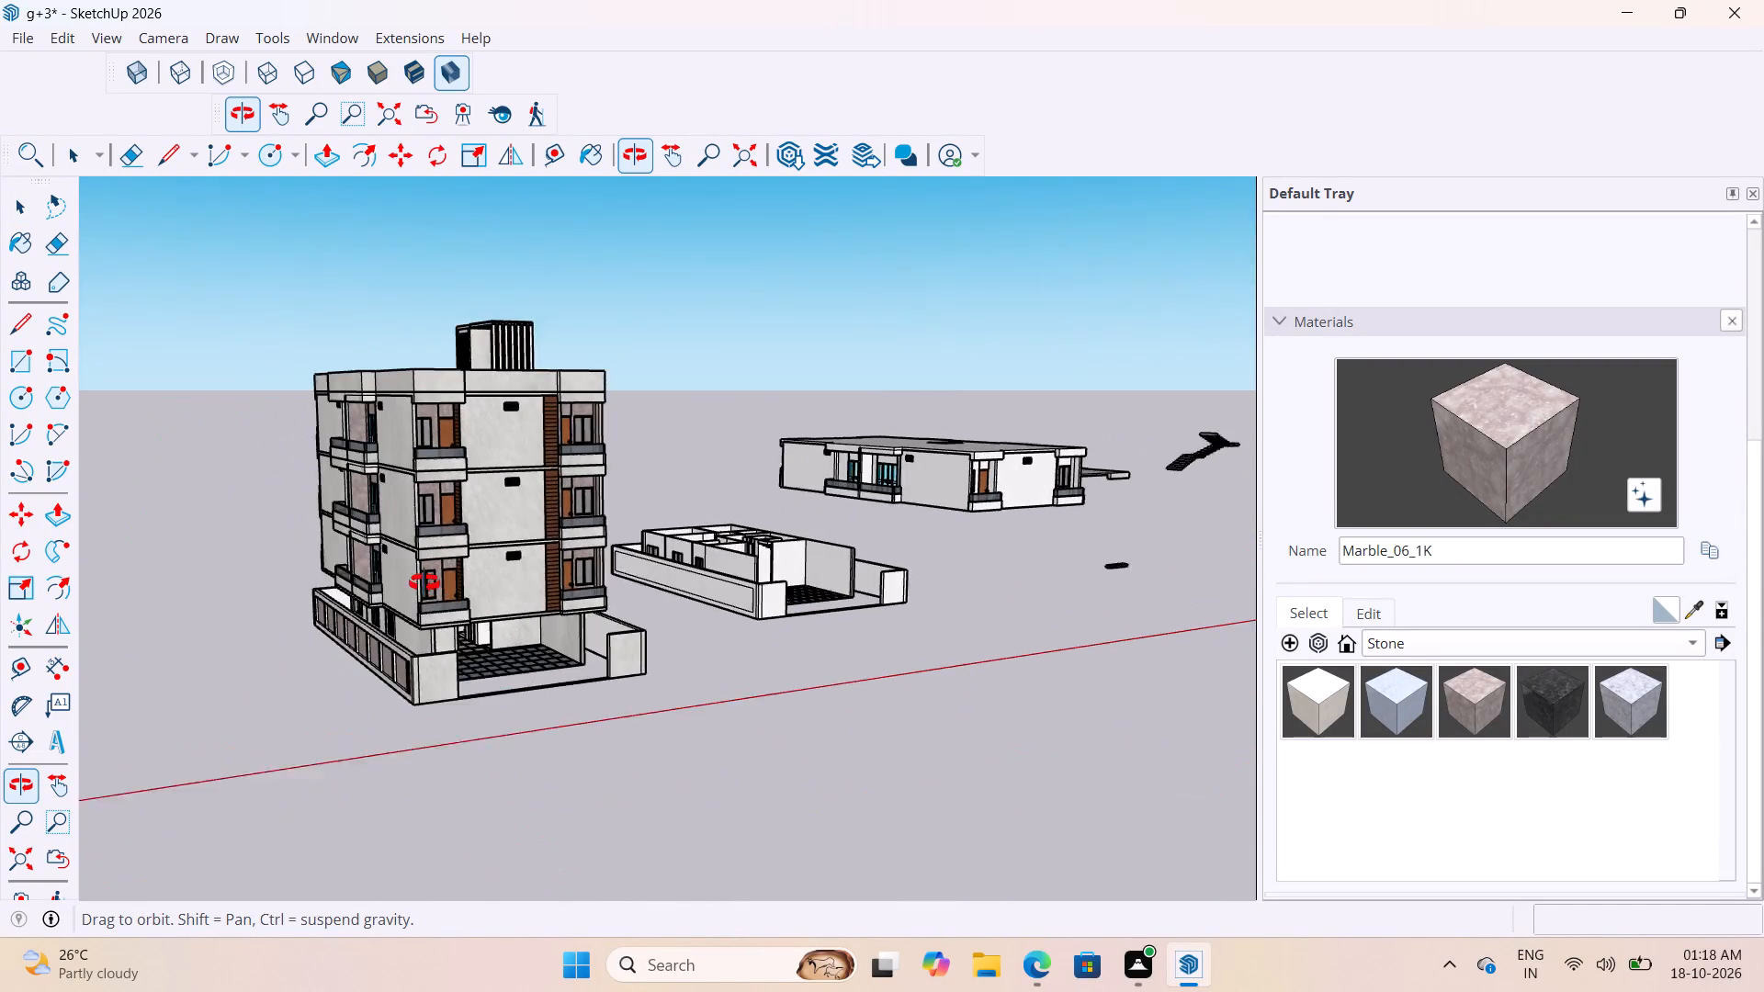
middle_click_drag(424, 583, 531, 603)
scroll(566, 671, "up", 8)
middle_click_drag(611, 703, 531, 698)
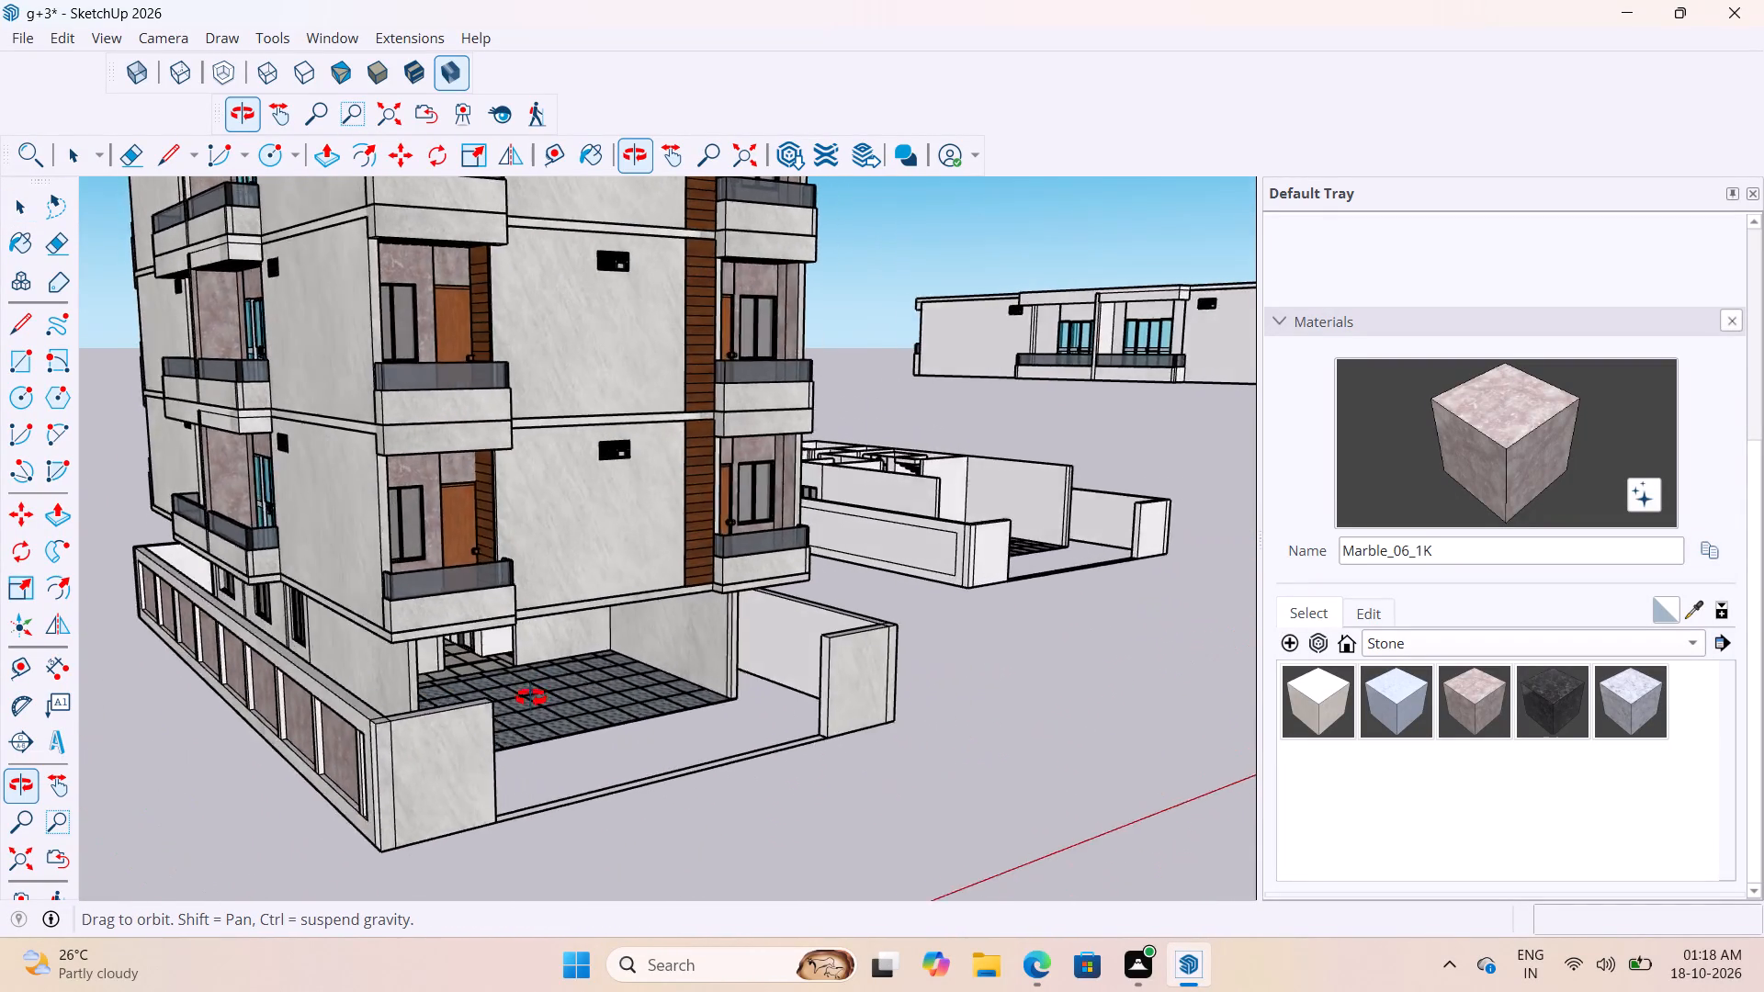
middle_click_drag(531, 698, 447, 732)
scroll(660, 606, "down", 11)
middle_click_drag(683, 699, 468, 713)
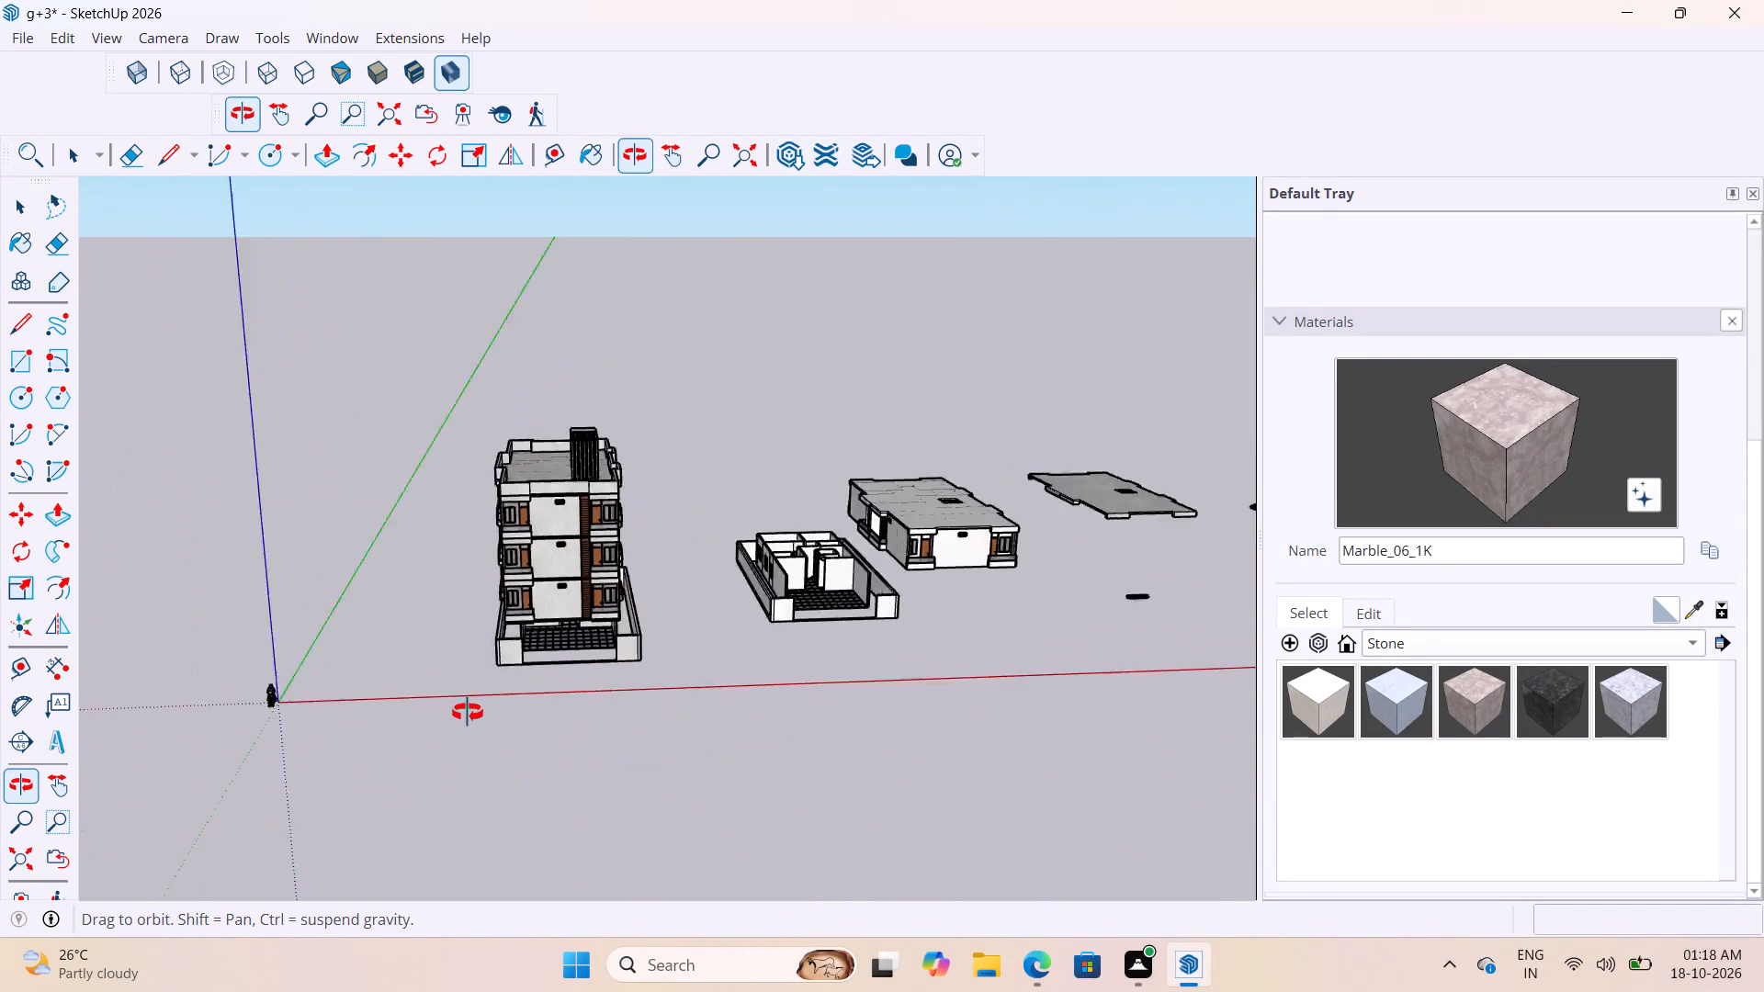
middle_click_drag(468, 713, 538, 658)
scroll(572, 595, "up", 13)
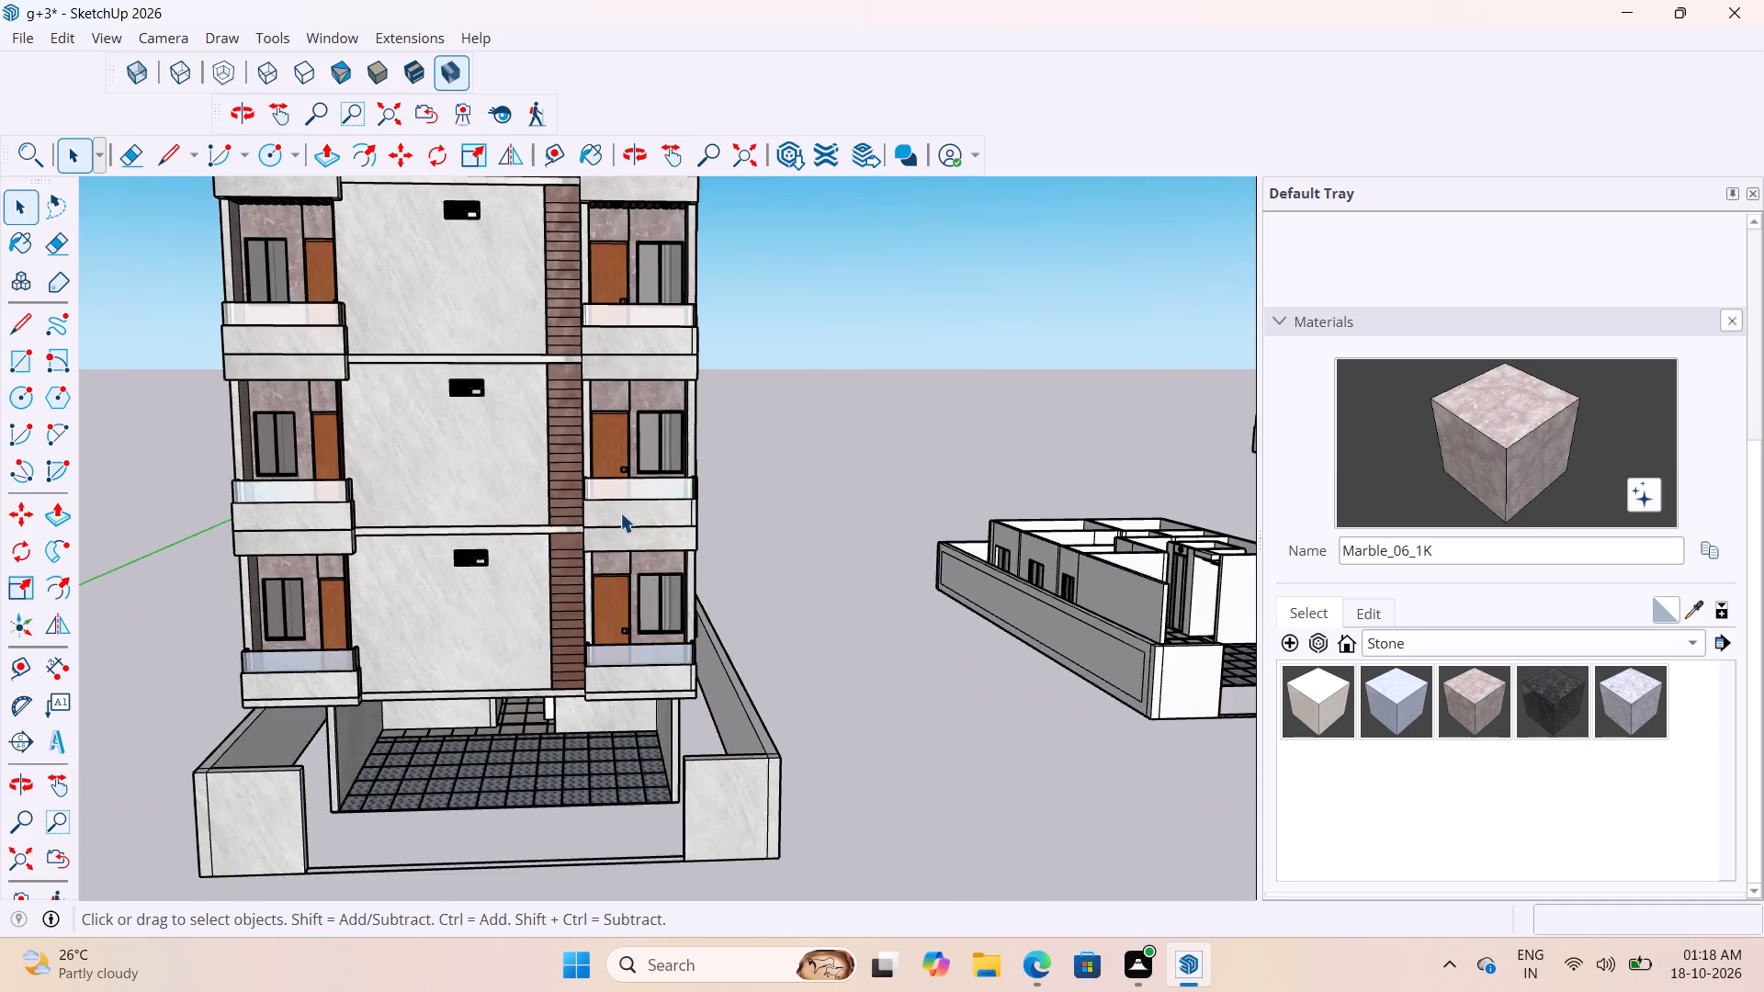
scroll(634, 502, "down", 6)
middle_click_drag(617, 575, 1112, 635)
scroll(647, 382, "down", 5)
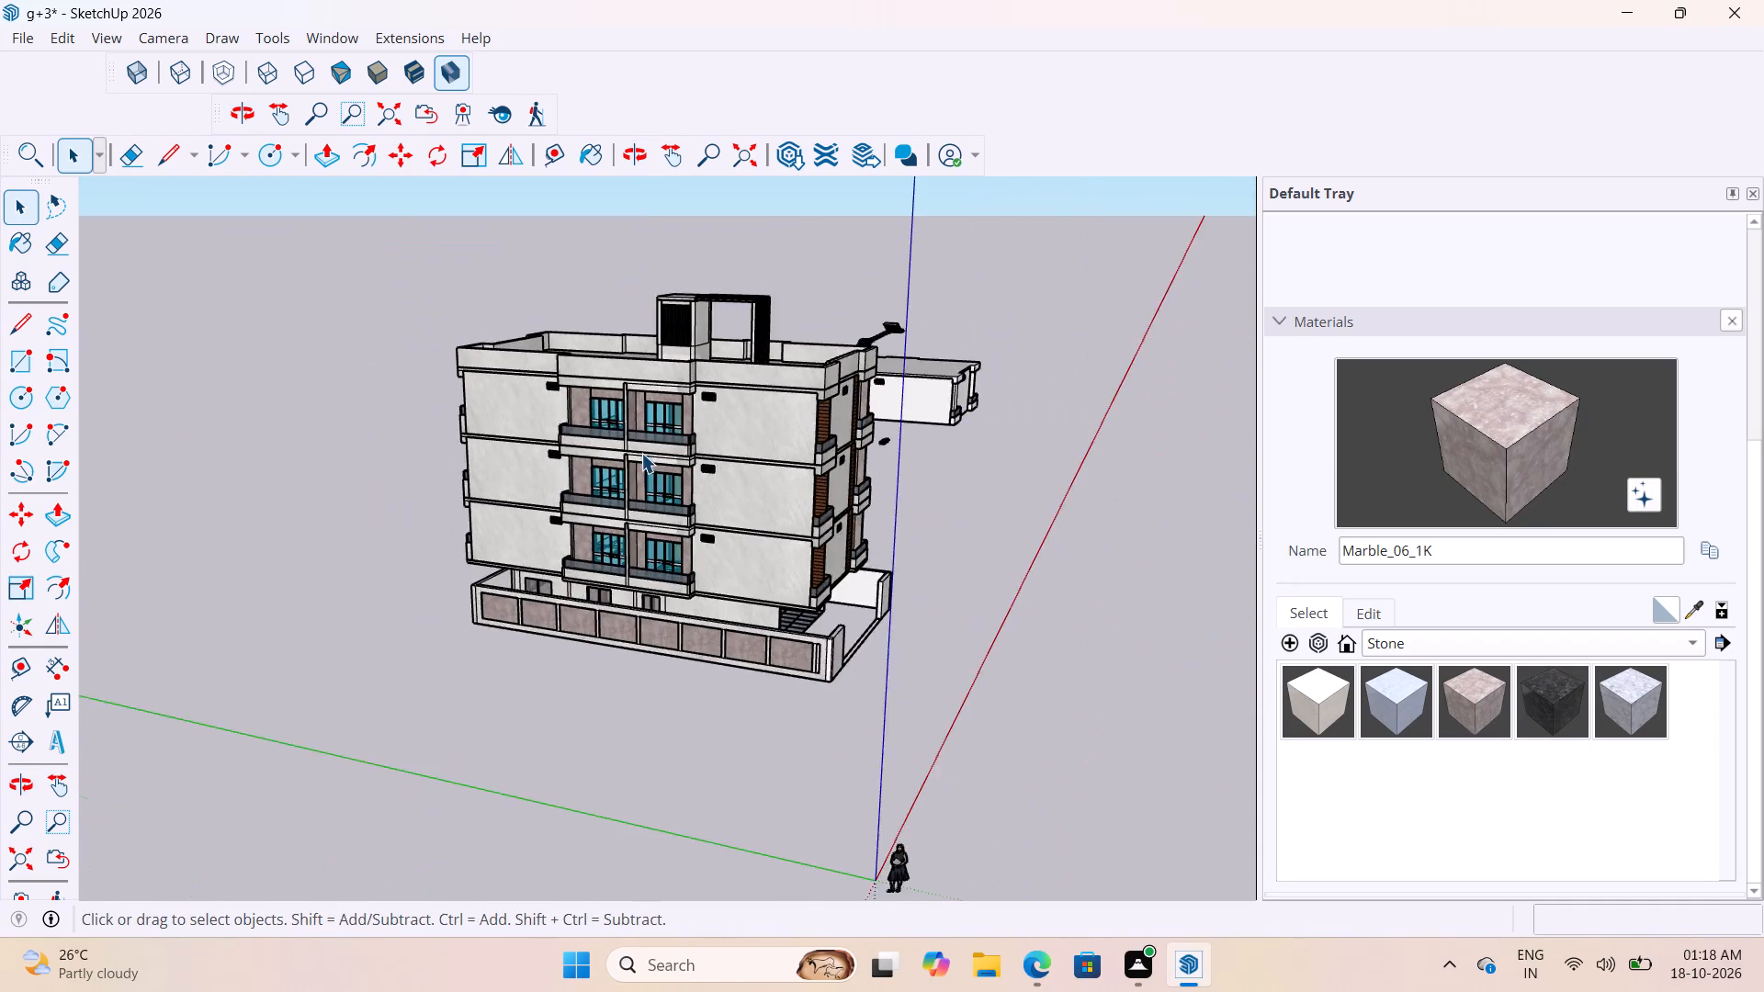
middle_click_drag(681, 462, 751, 481)
scroll(666, 461, "up", 1)
scroll(602, 473, "down", 4)
middle_click_drag(932, 554, 842, 559)
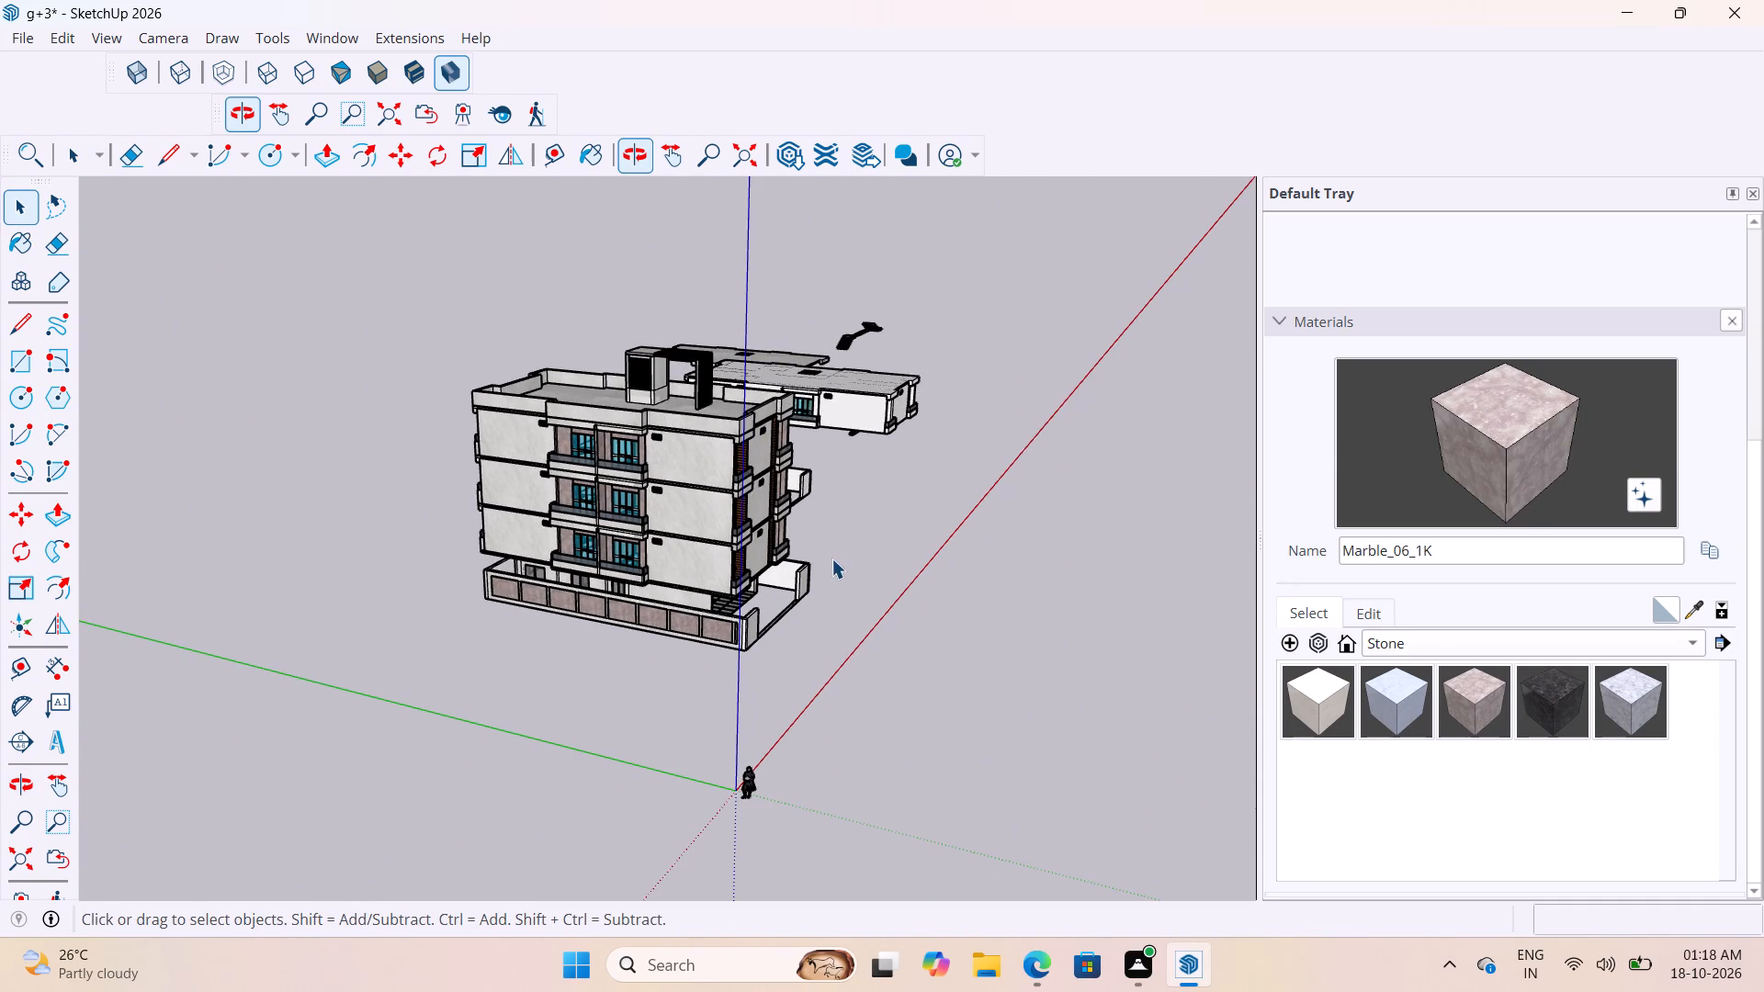
Copy the top floor's wooden slat panel about 74' 8" away, to the open space beyond the far end of the glass-door balcony facade.
scroll(748, 393, "up", 8)
middle_click_drag(778, 457, 557, 454)
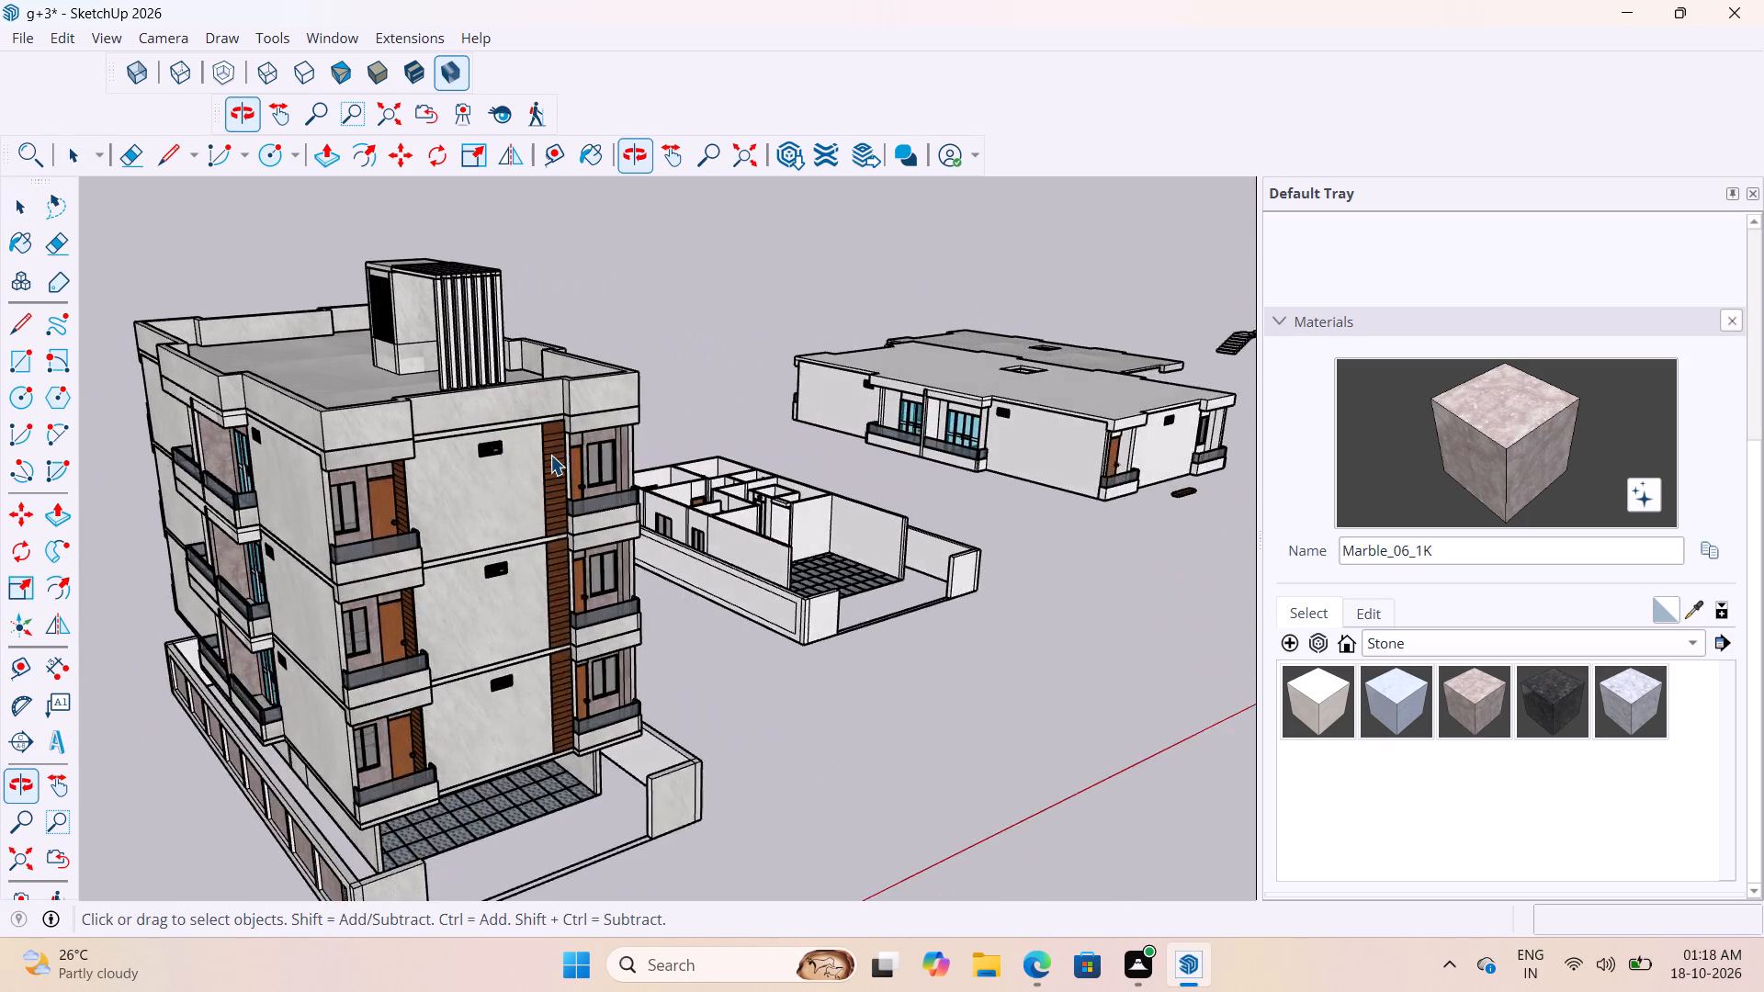
scroll(550, 455, "up", 7)
scroll(596, 387, "up", 9)
left_click(611, 366)
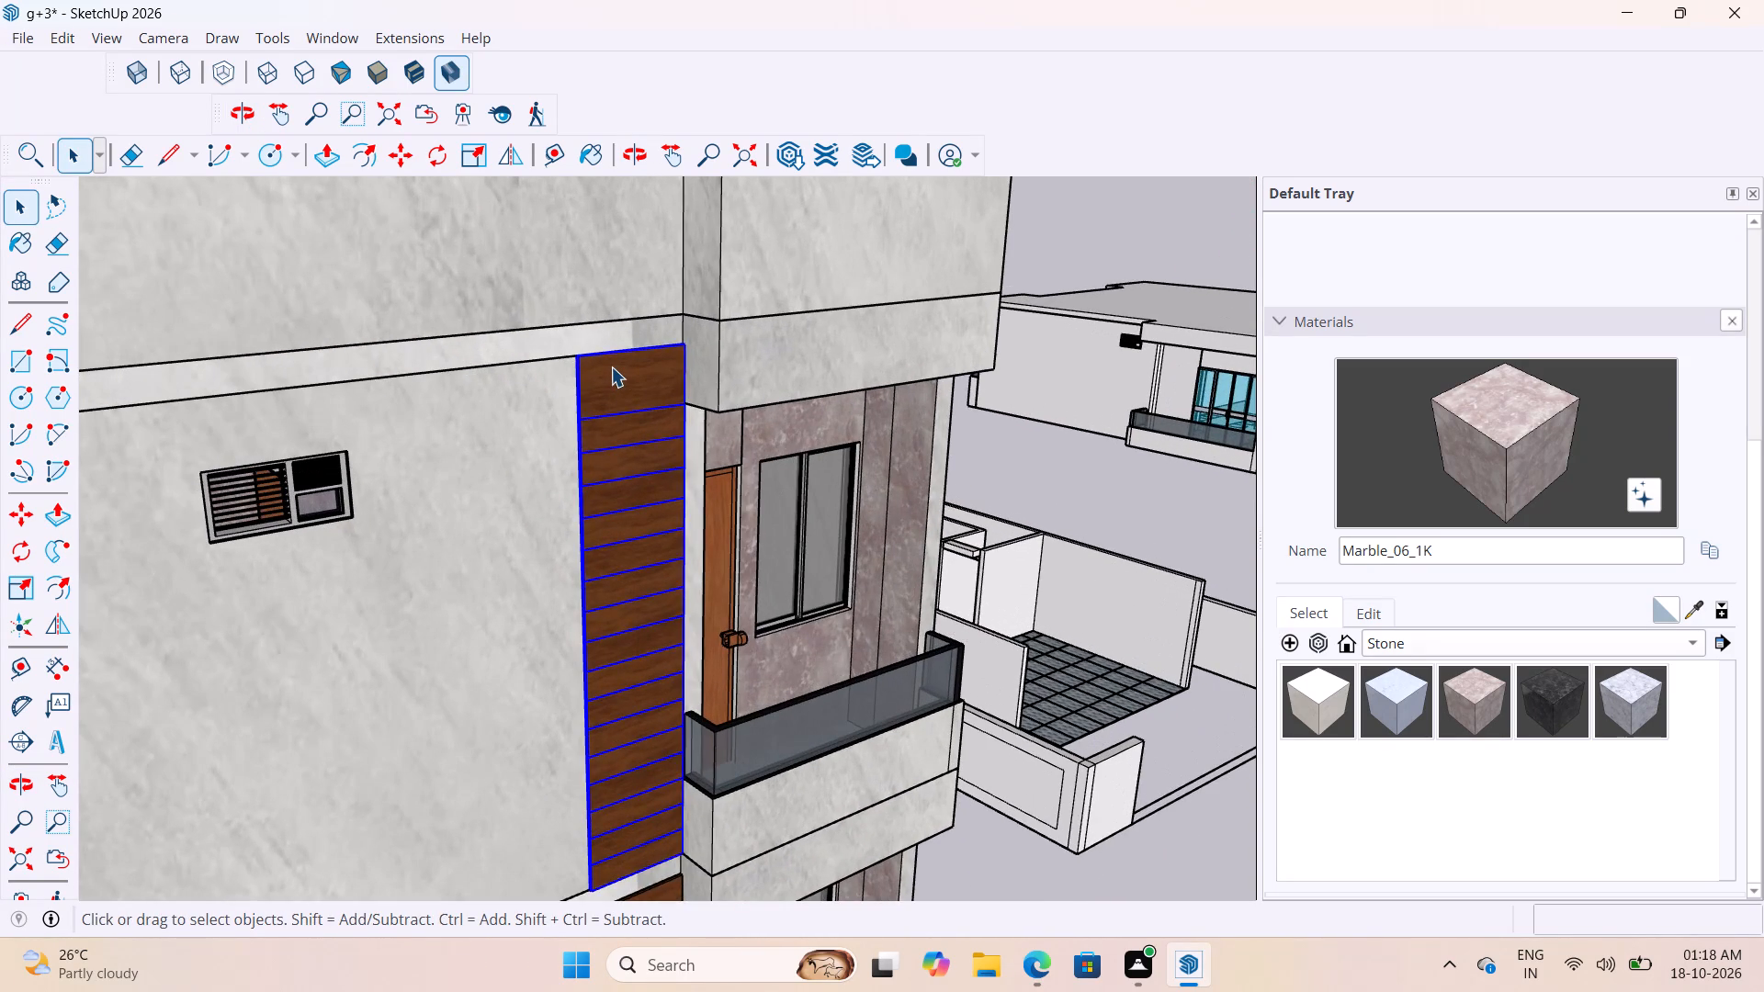
key("m")
scroll(612, 366, "up", 4)
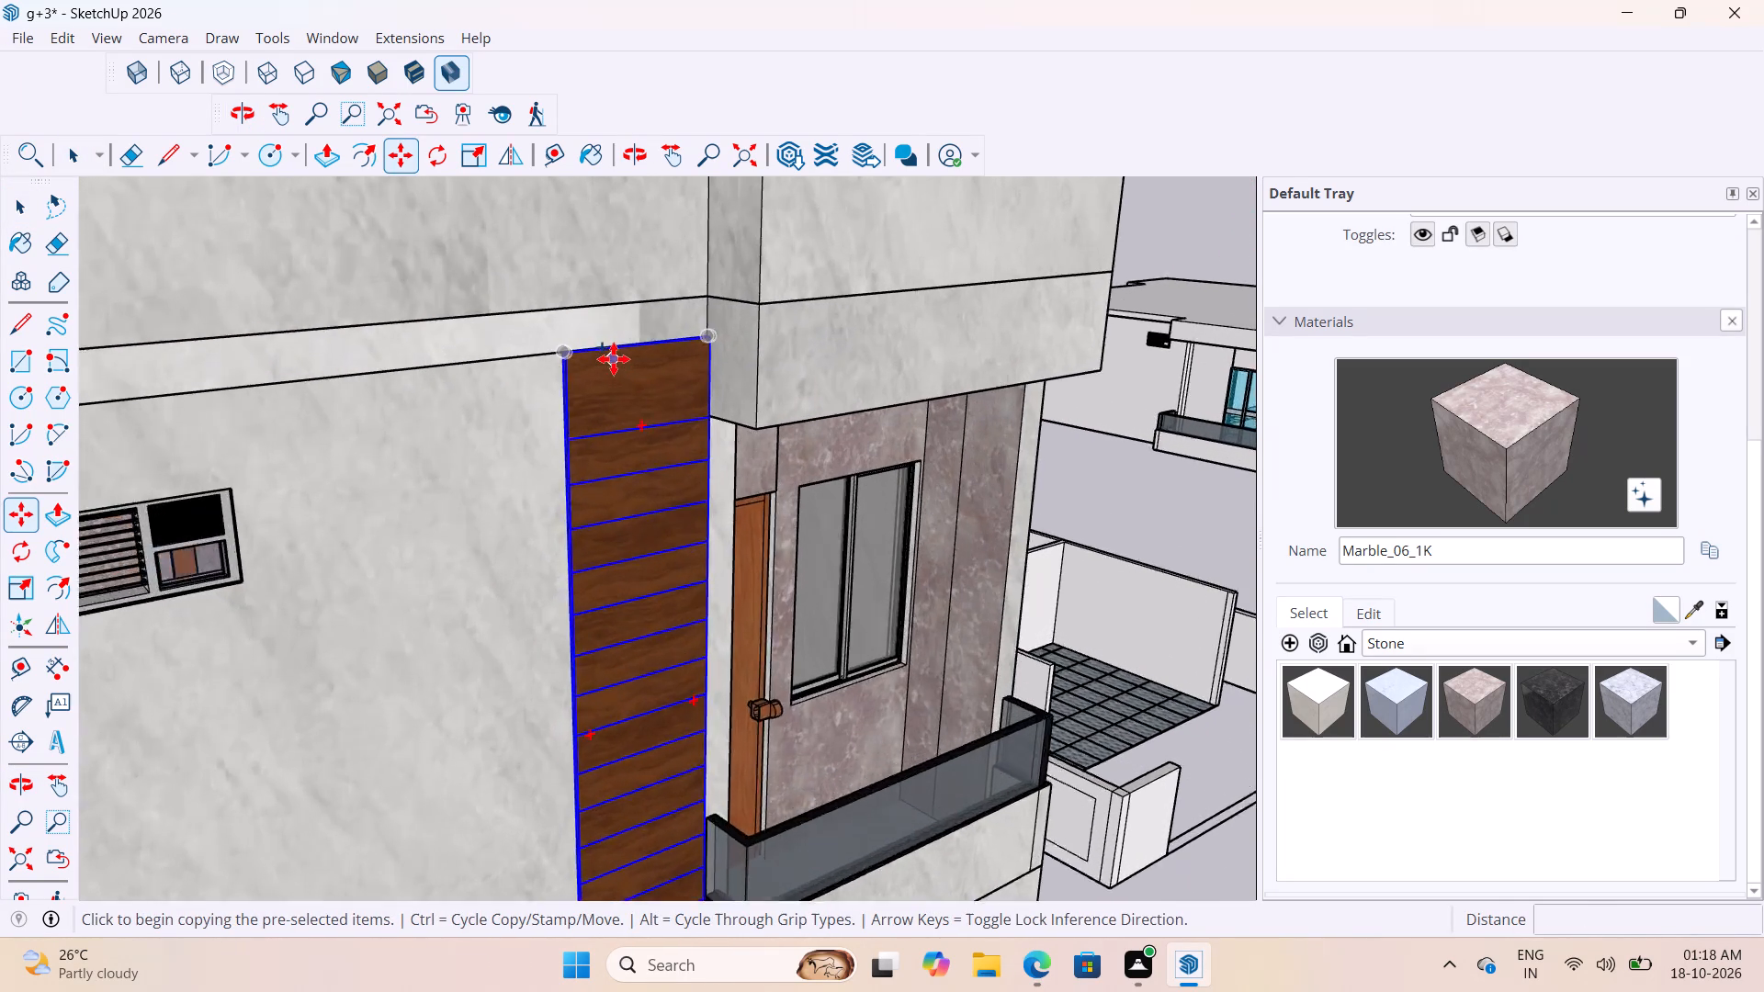
scroll(614, 359, "up", 5)
middle_click_drag(580, 361, 703, 378)
scroll(560, 393, "up", 8)
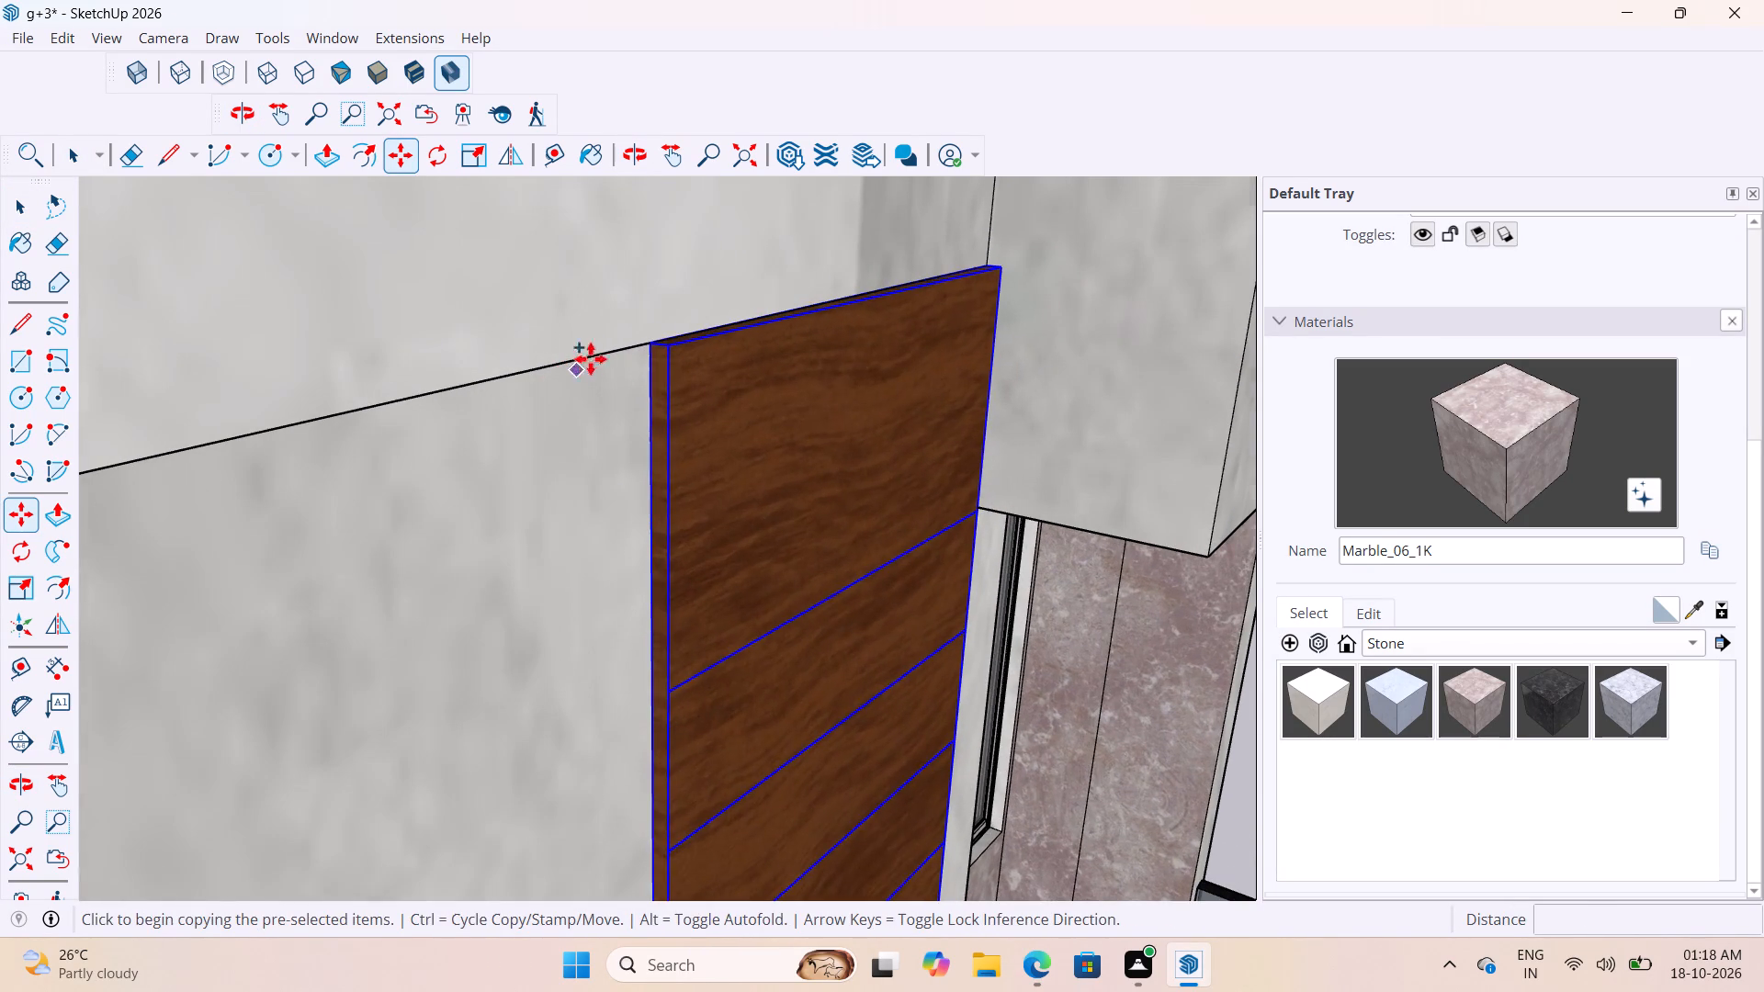
left_click(647, 339)
scroll(1083, 420, "down", 20)
scroll(1083, 420, "down", 1)
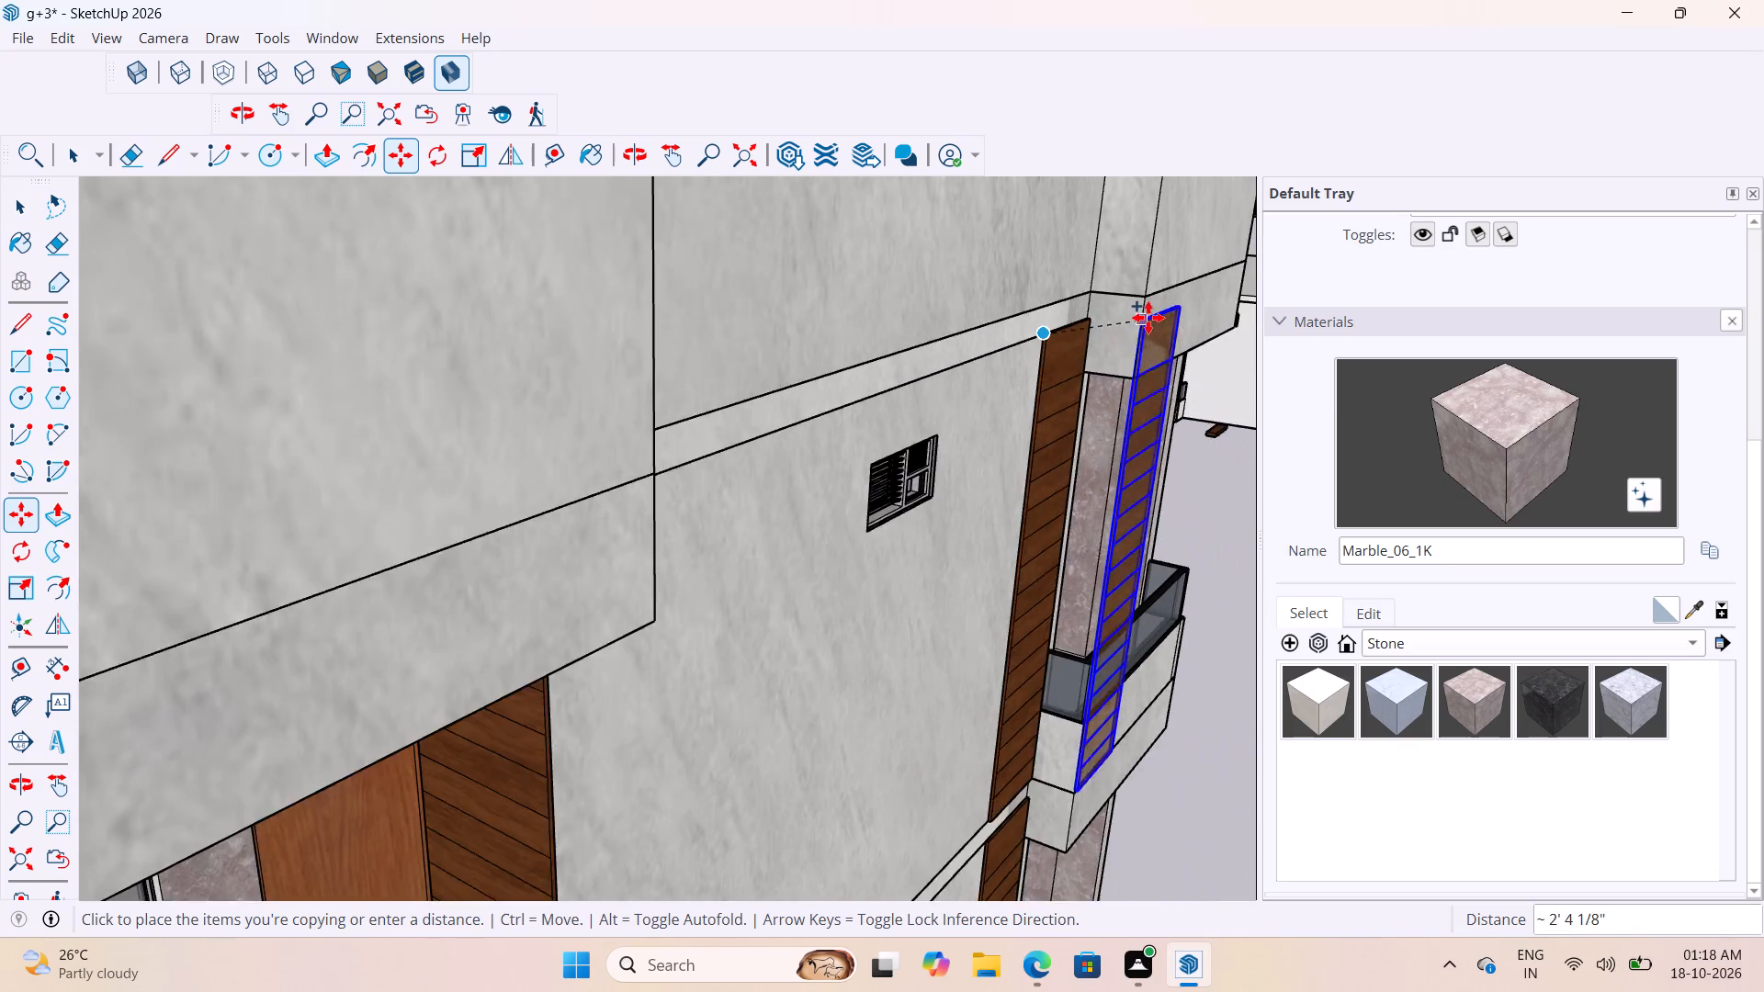
scroll(1148, 318, "down", 20)
scroll(1148, 318, "down", 5)
scroll(770, 359, "up", 2)
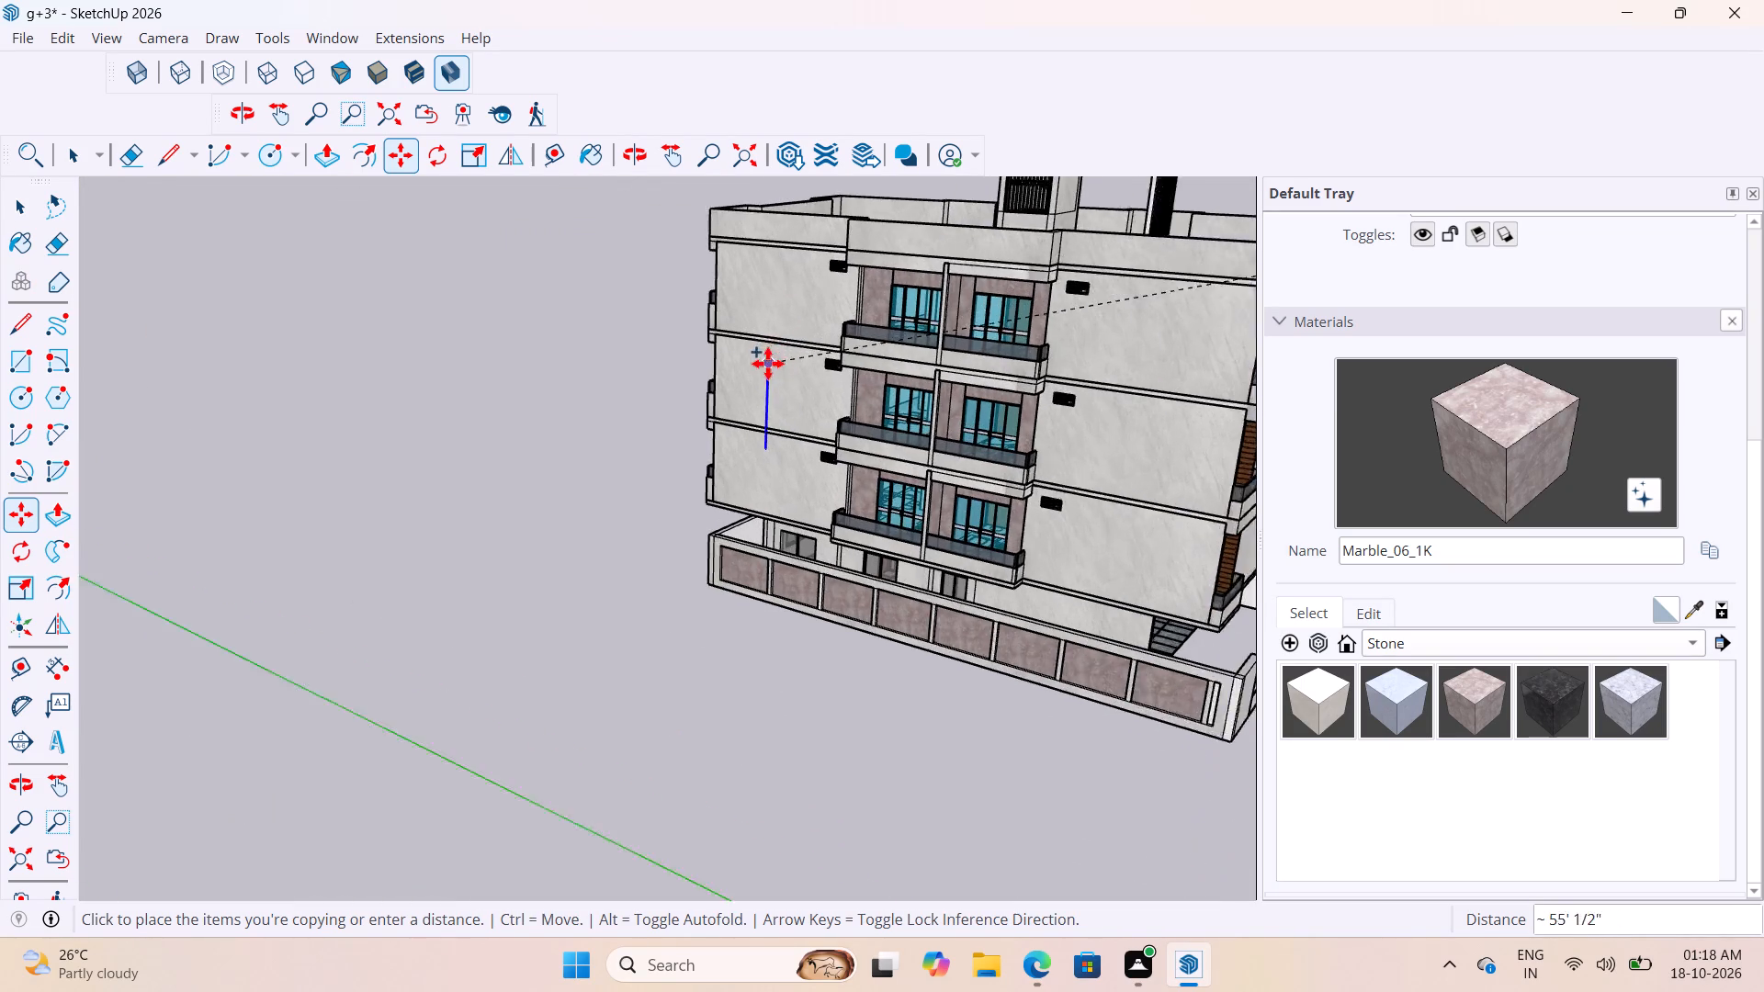
scroll(768, 364, "up", 4)
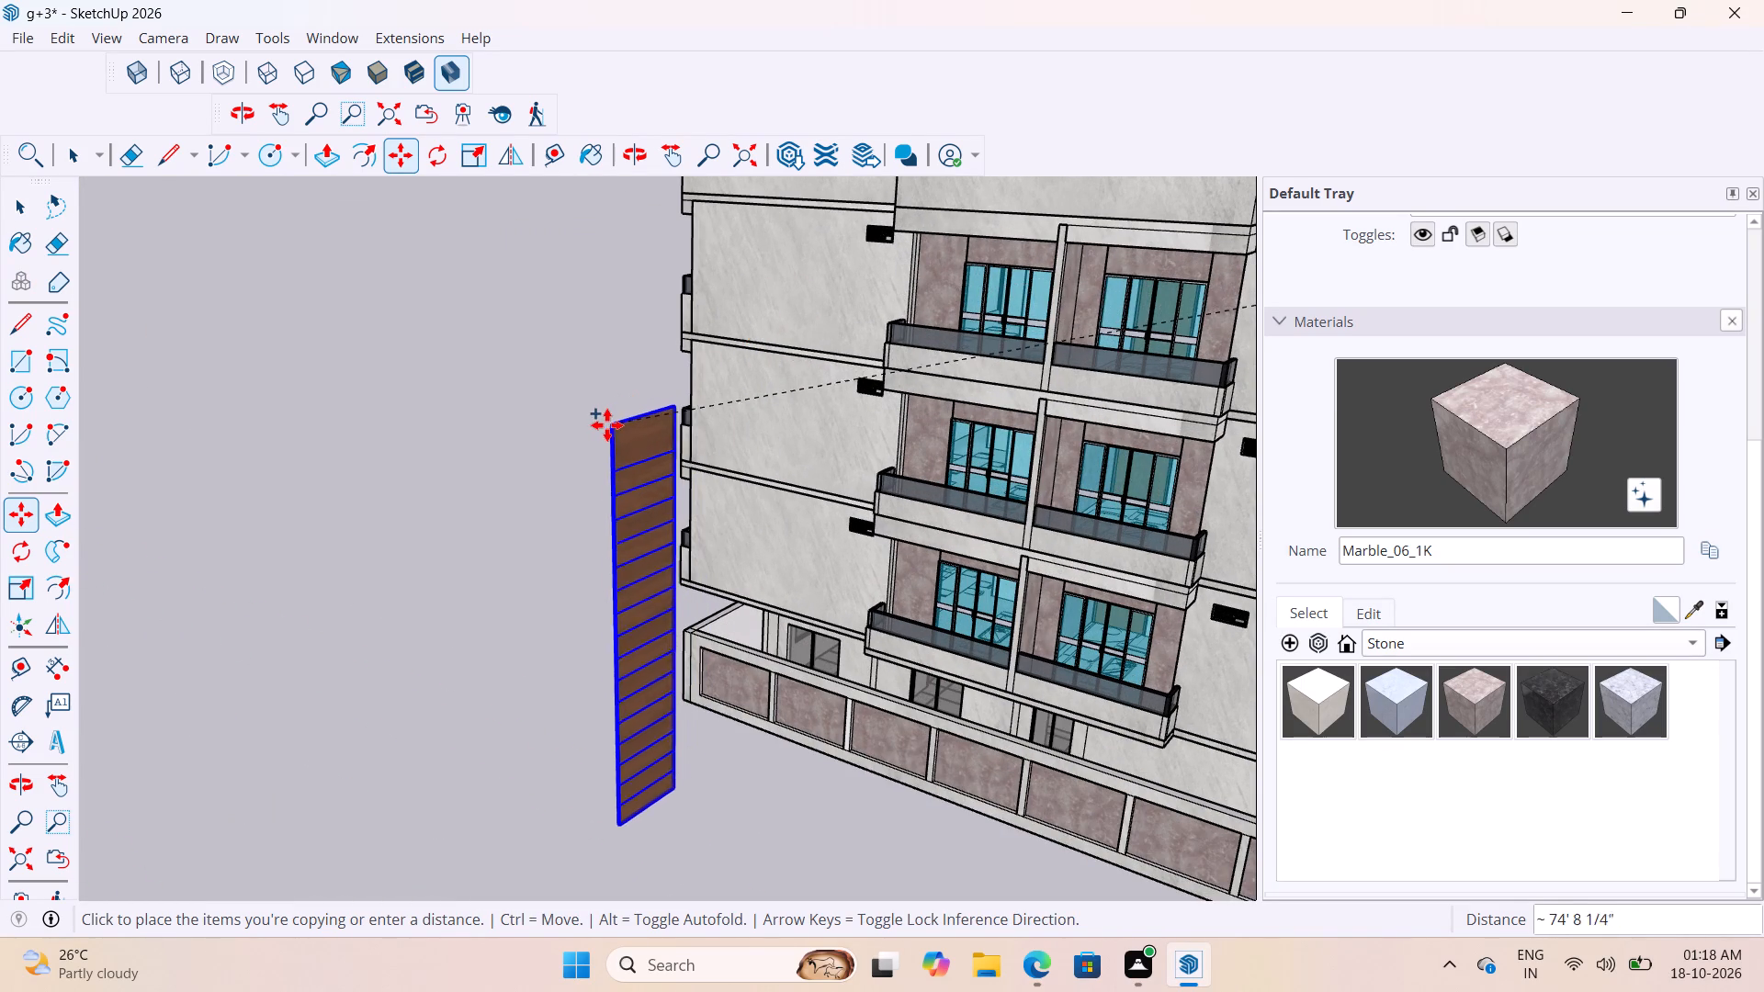
left_click(602, 425)
Rotate the copied wooden slat panel 90° in the horizontal plane so it stands parallel to the glass-door balcony facade.
left_click(13, 537)
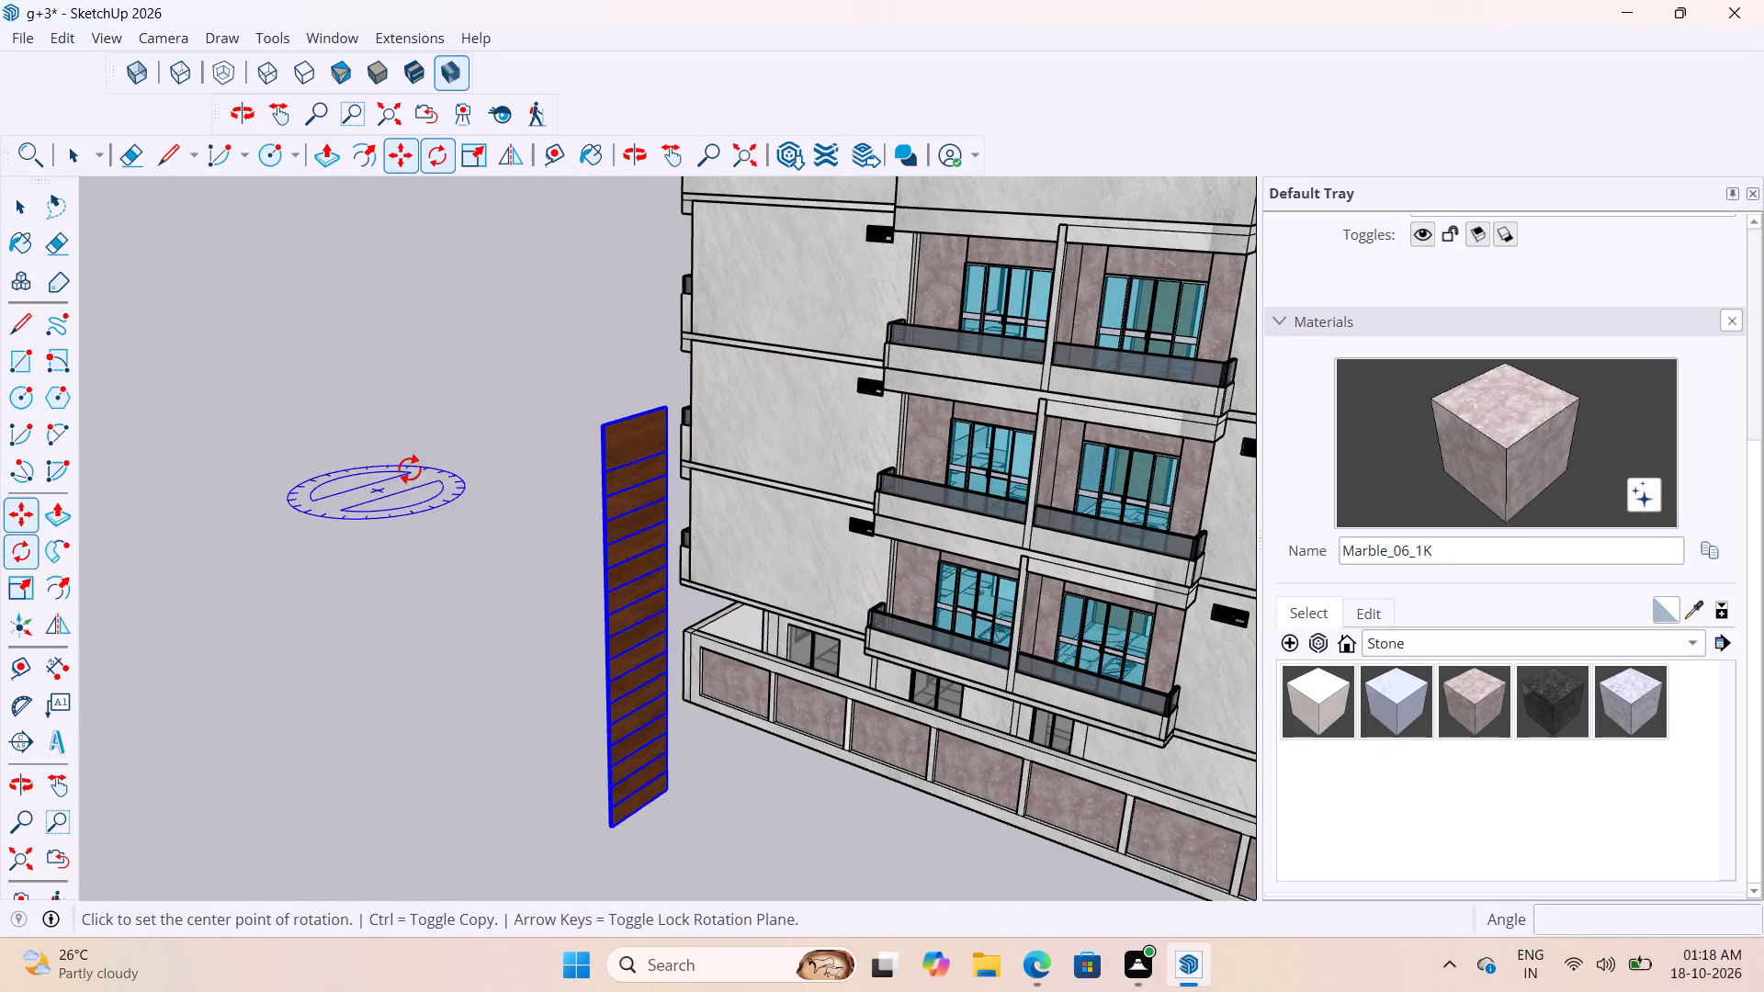
scroll(632, 410, "up", 3)
scroll(636, 405, "down", 6)
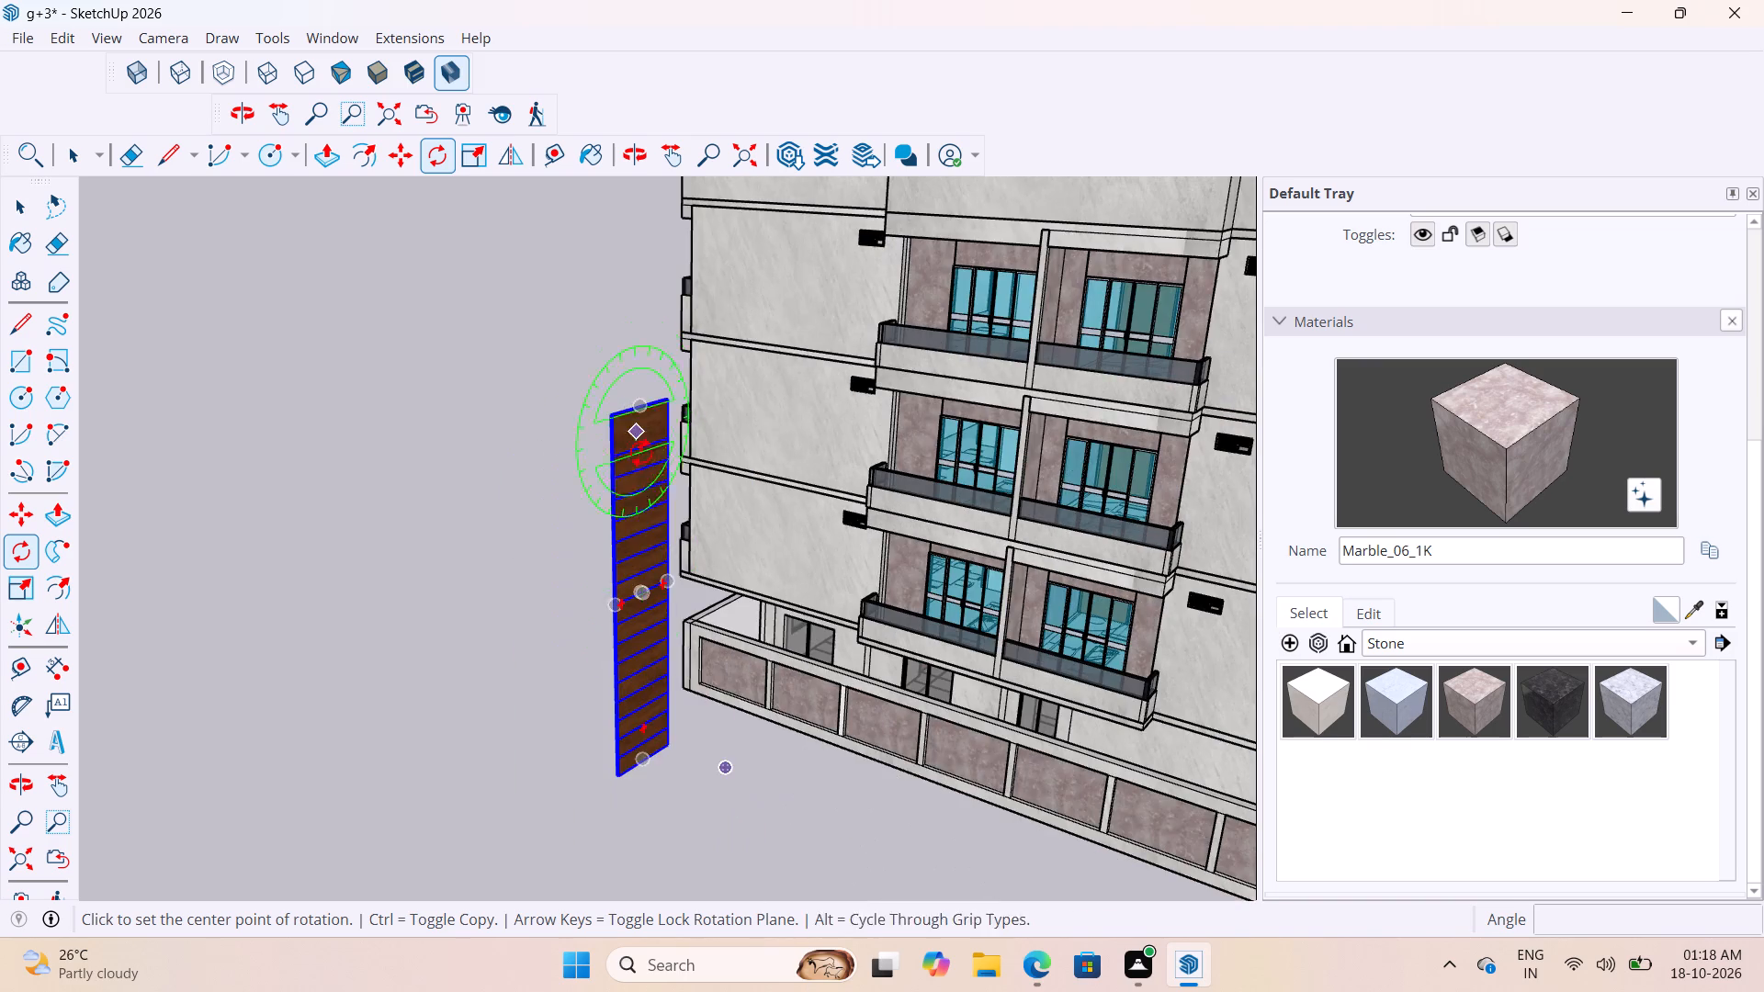
middle_click_drag(654, 468, 848, 626)
scroll(654, 442, "up", 3)
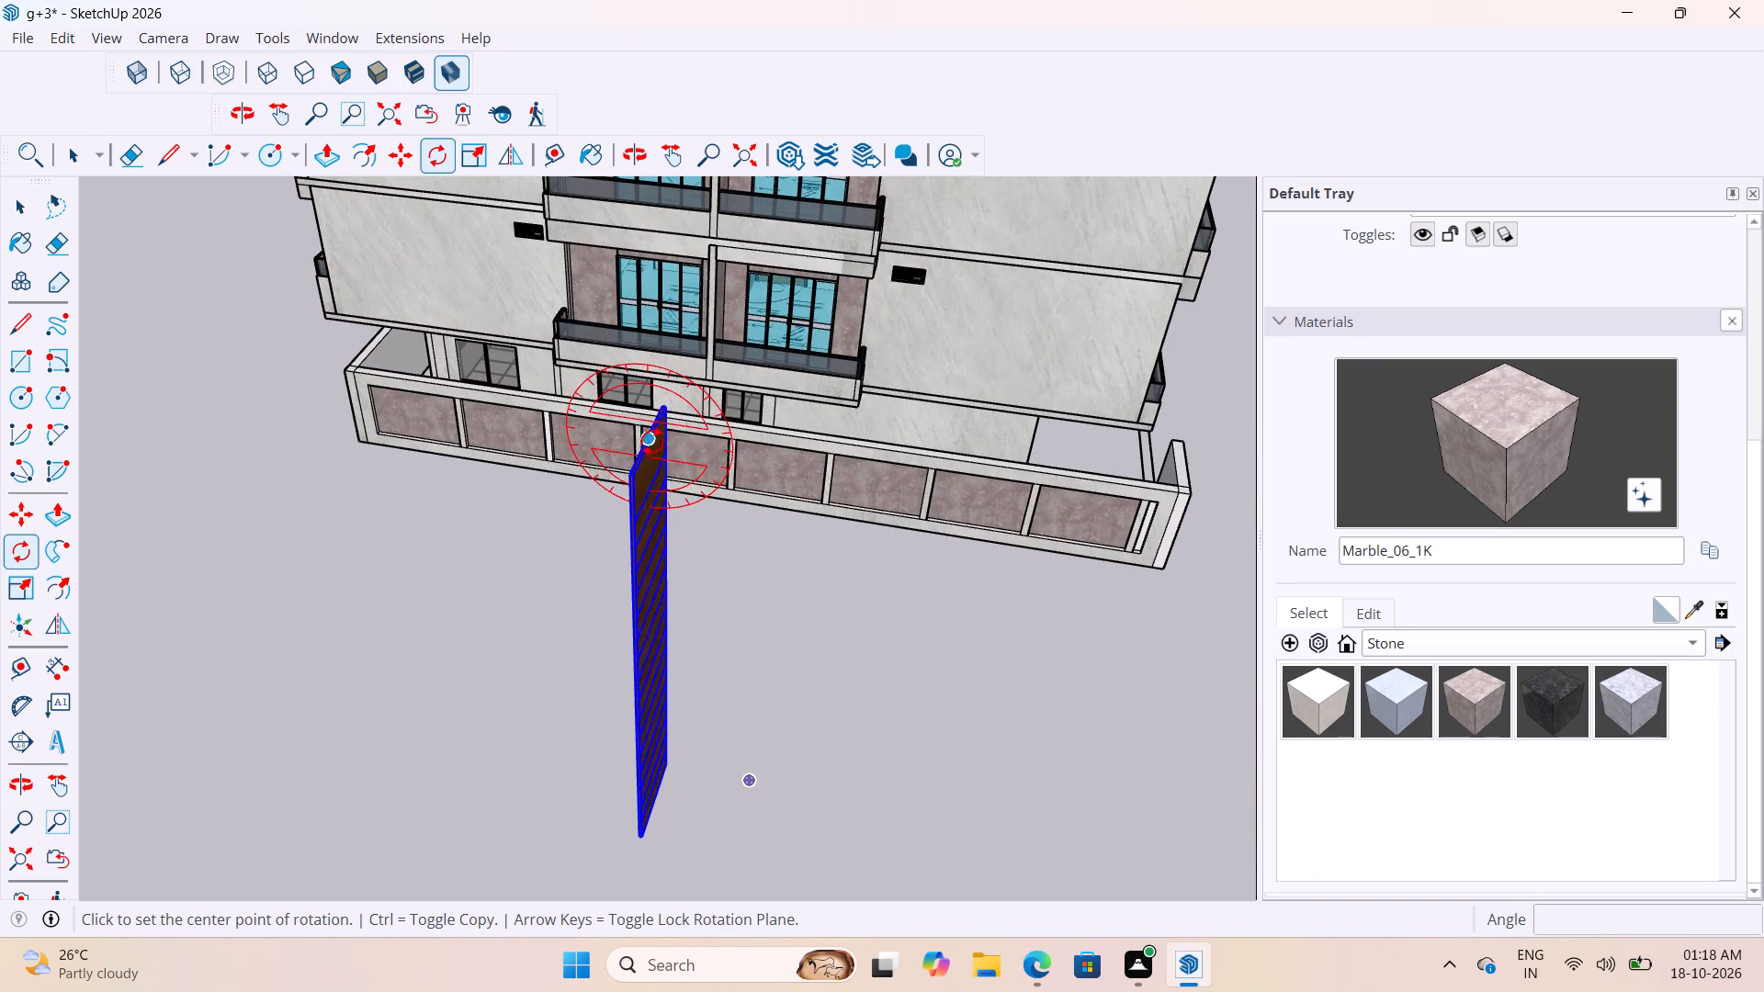
middle_click_drag(642, 505, 732, 591)
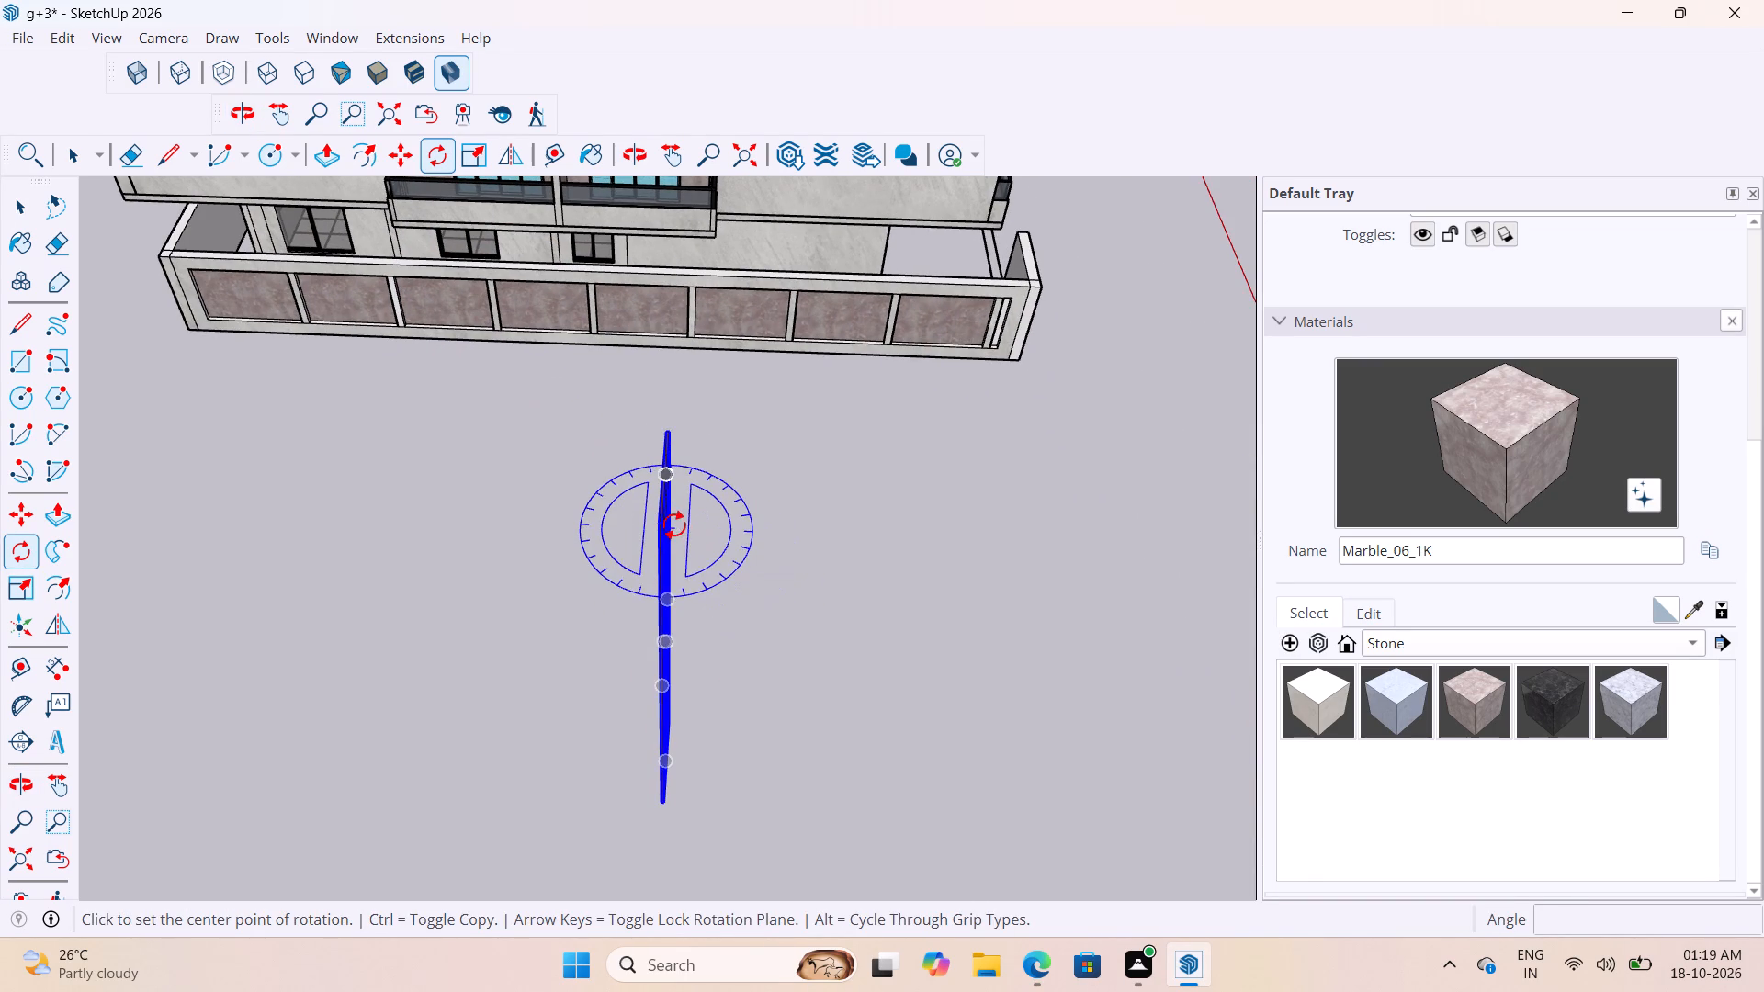
left_click(674, 524)
left_click(863, 527)
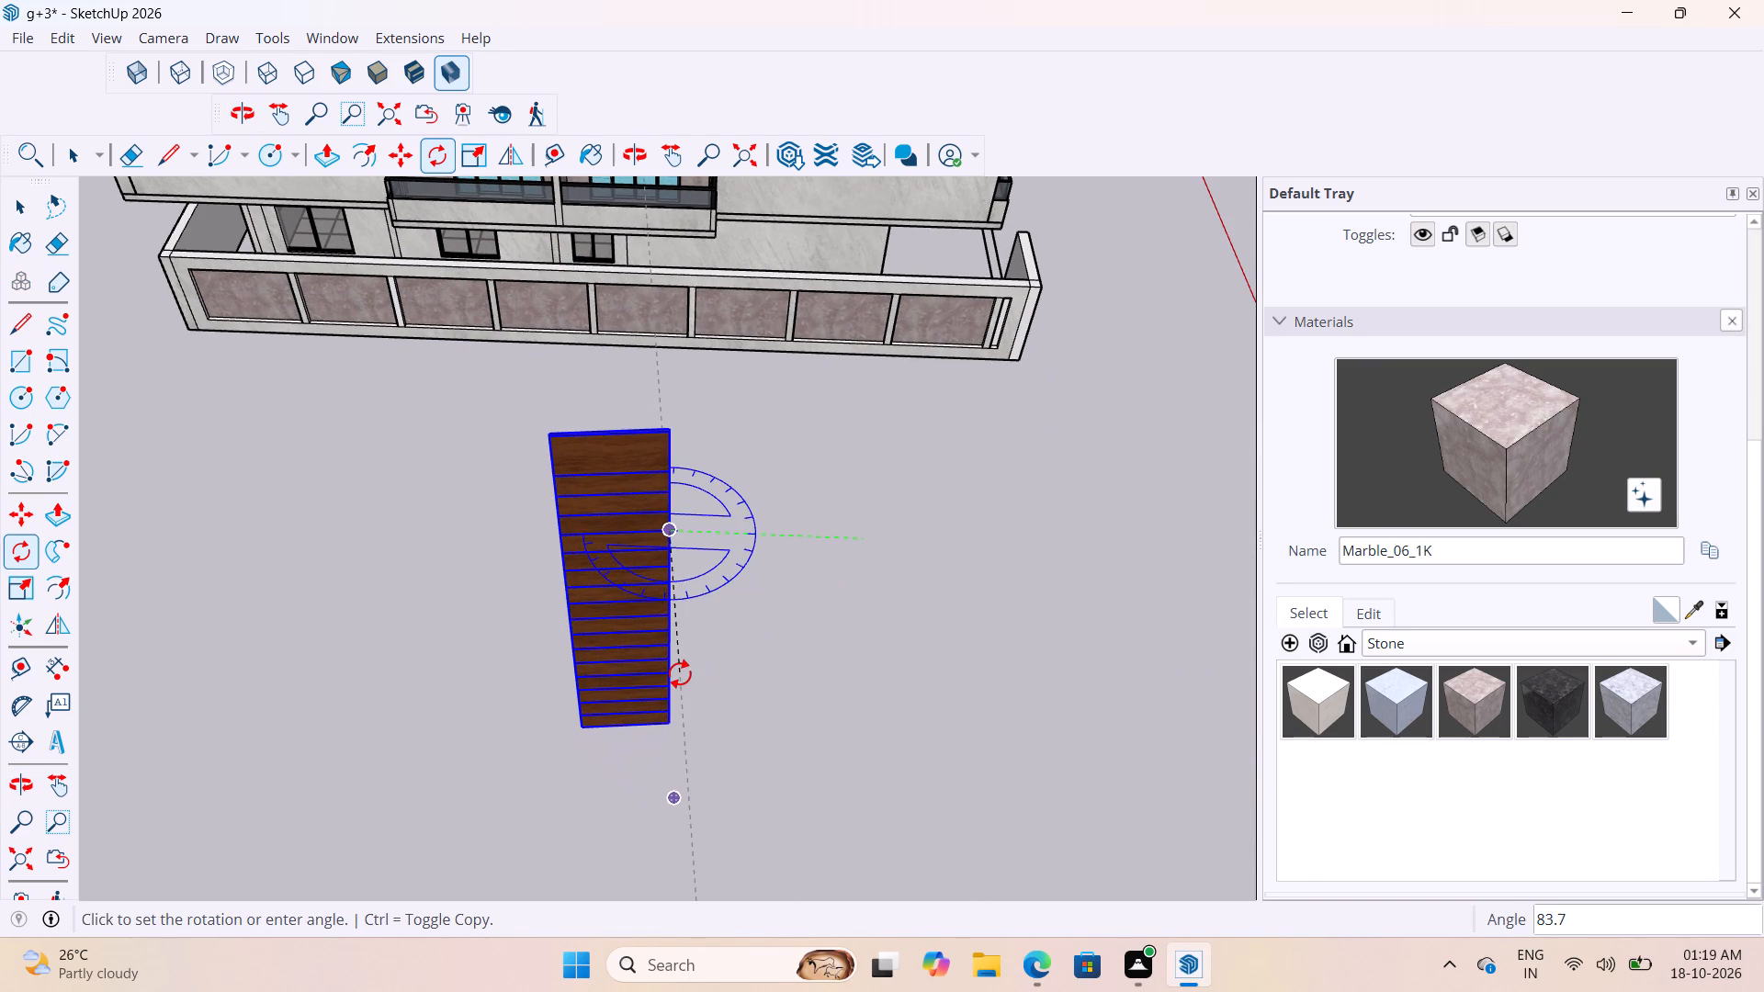
type("90")
key("Return")
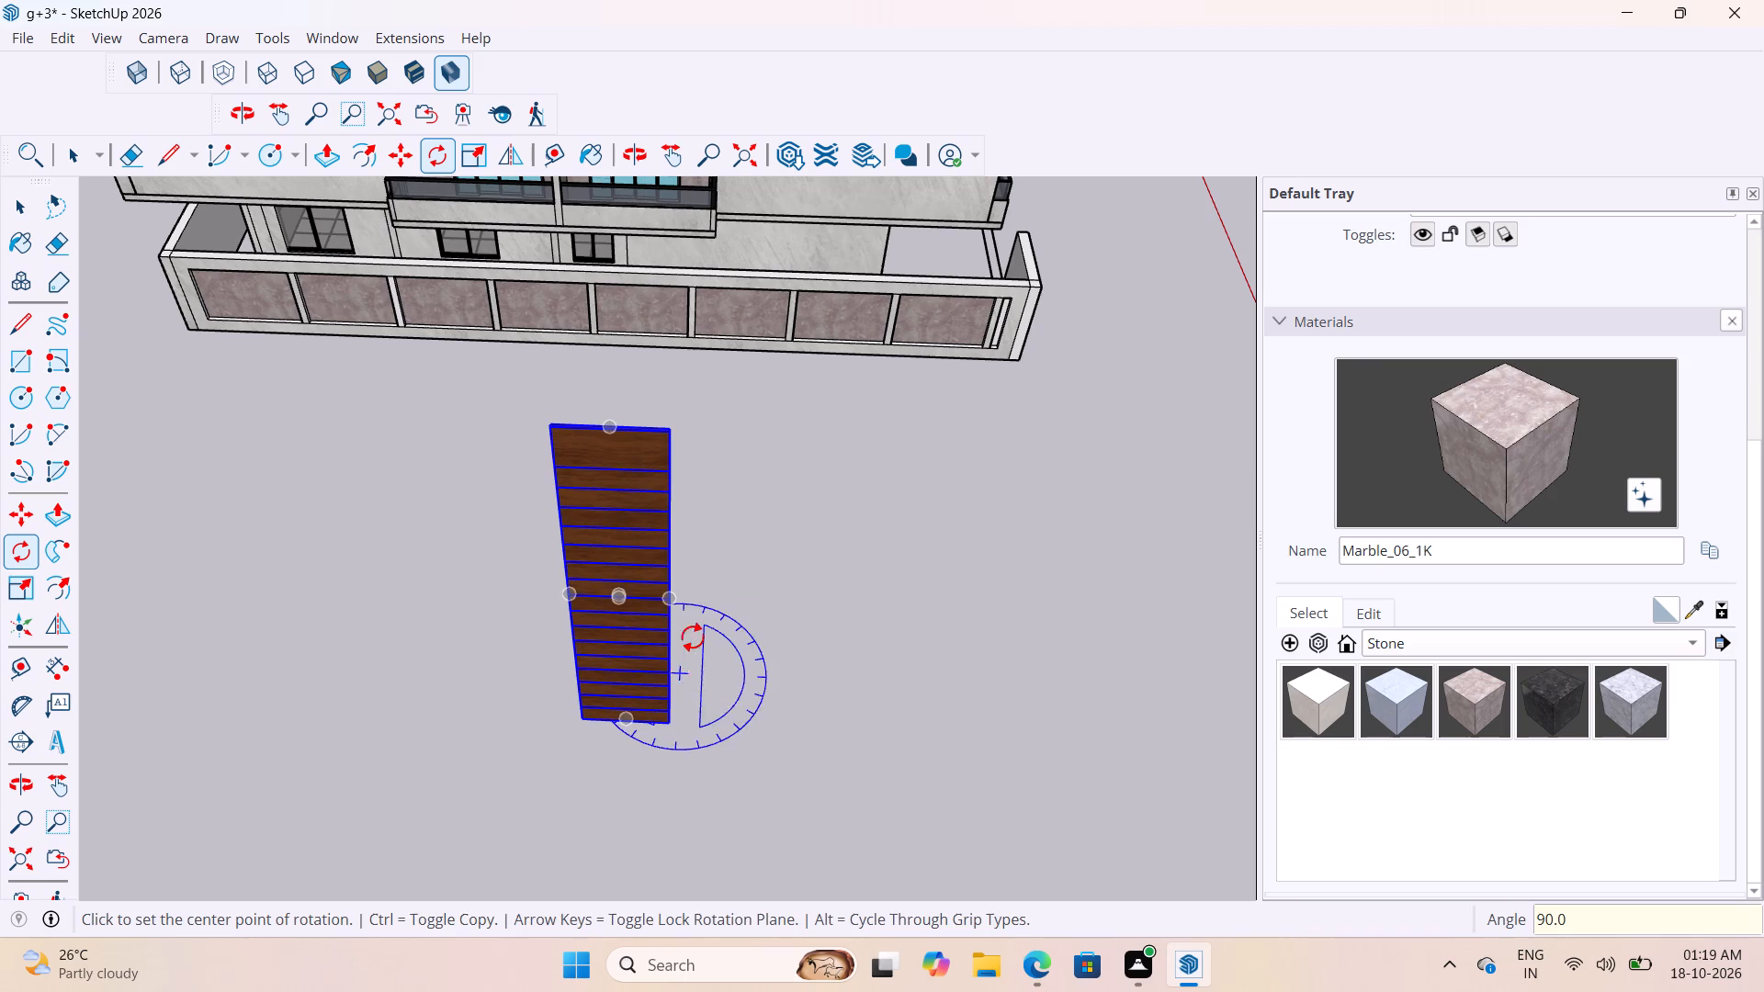
key("space")
left_click(693, 636)
Move the rotated slat panel about 63' 5" by its upper corner onto the top floor's outer wall corner, just below the parapet band.
scroll(658, 453, "up", 7)
middle_click_drag(667, 441, 632, 482)
scroll(634, 506, "down", 3)
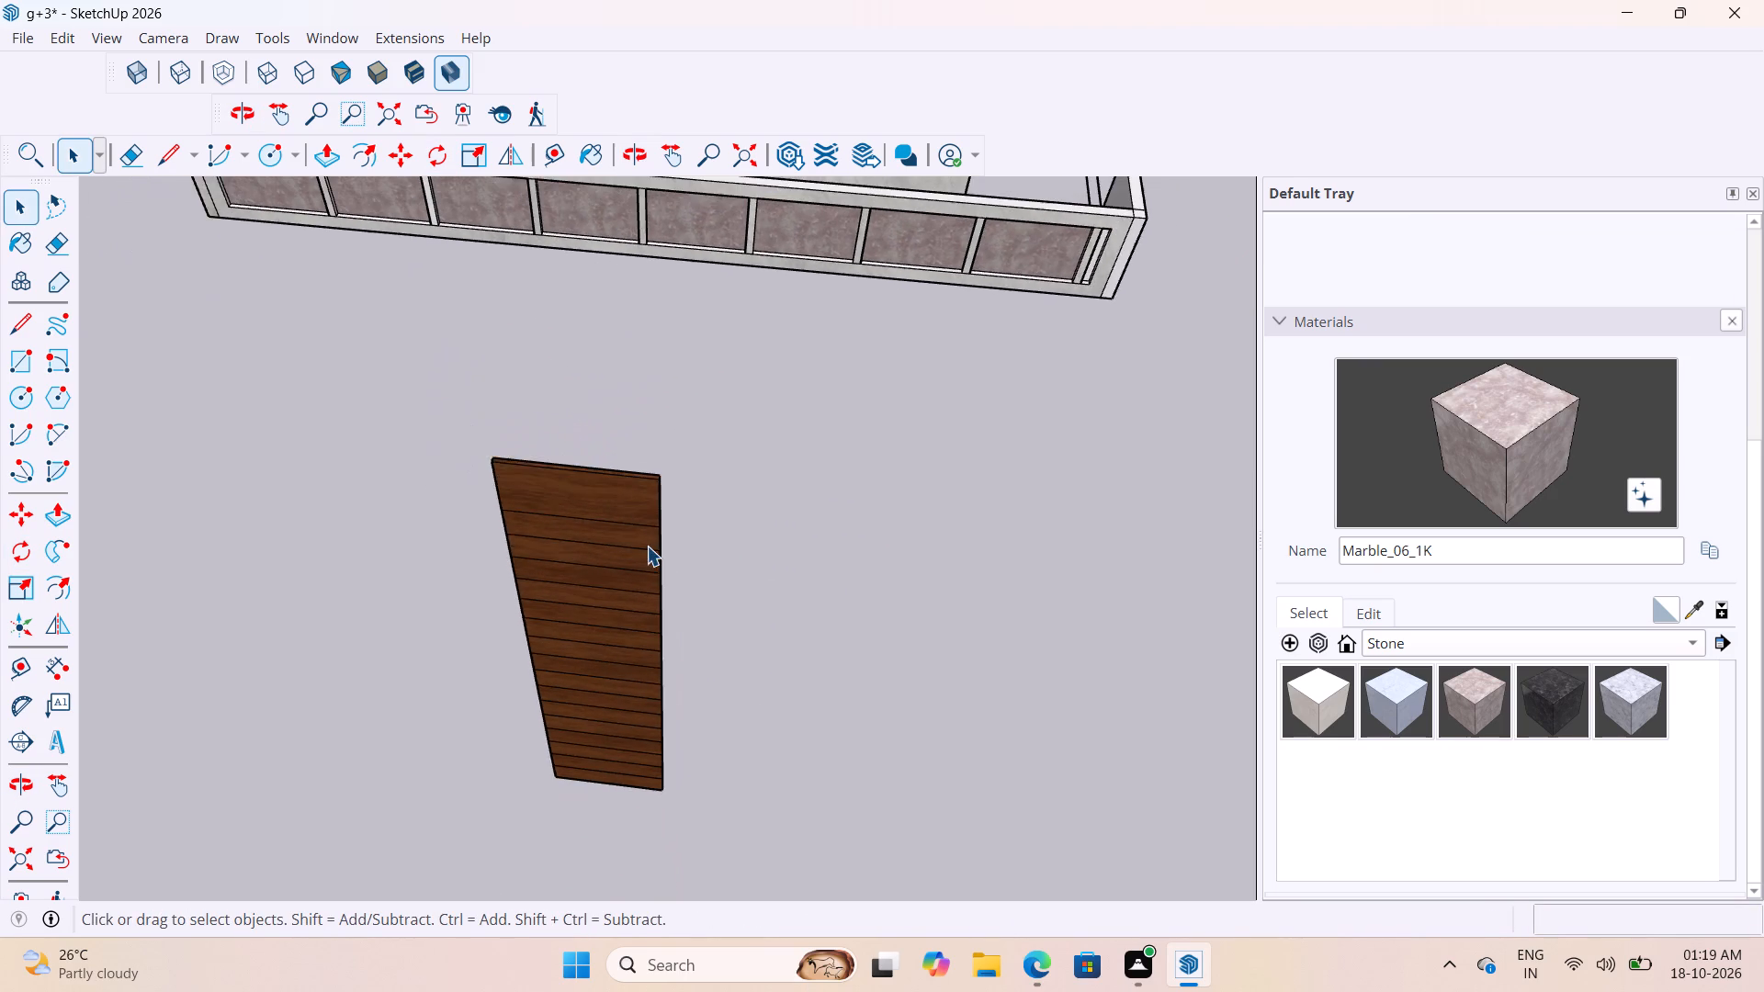
scroll(647, 546, "down", 17)
scroll(665, 548, "up", 3)
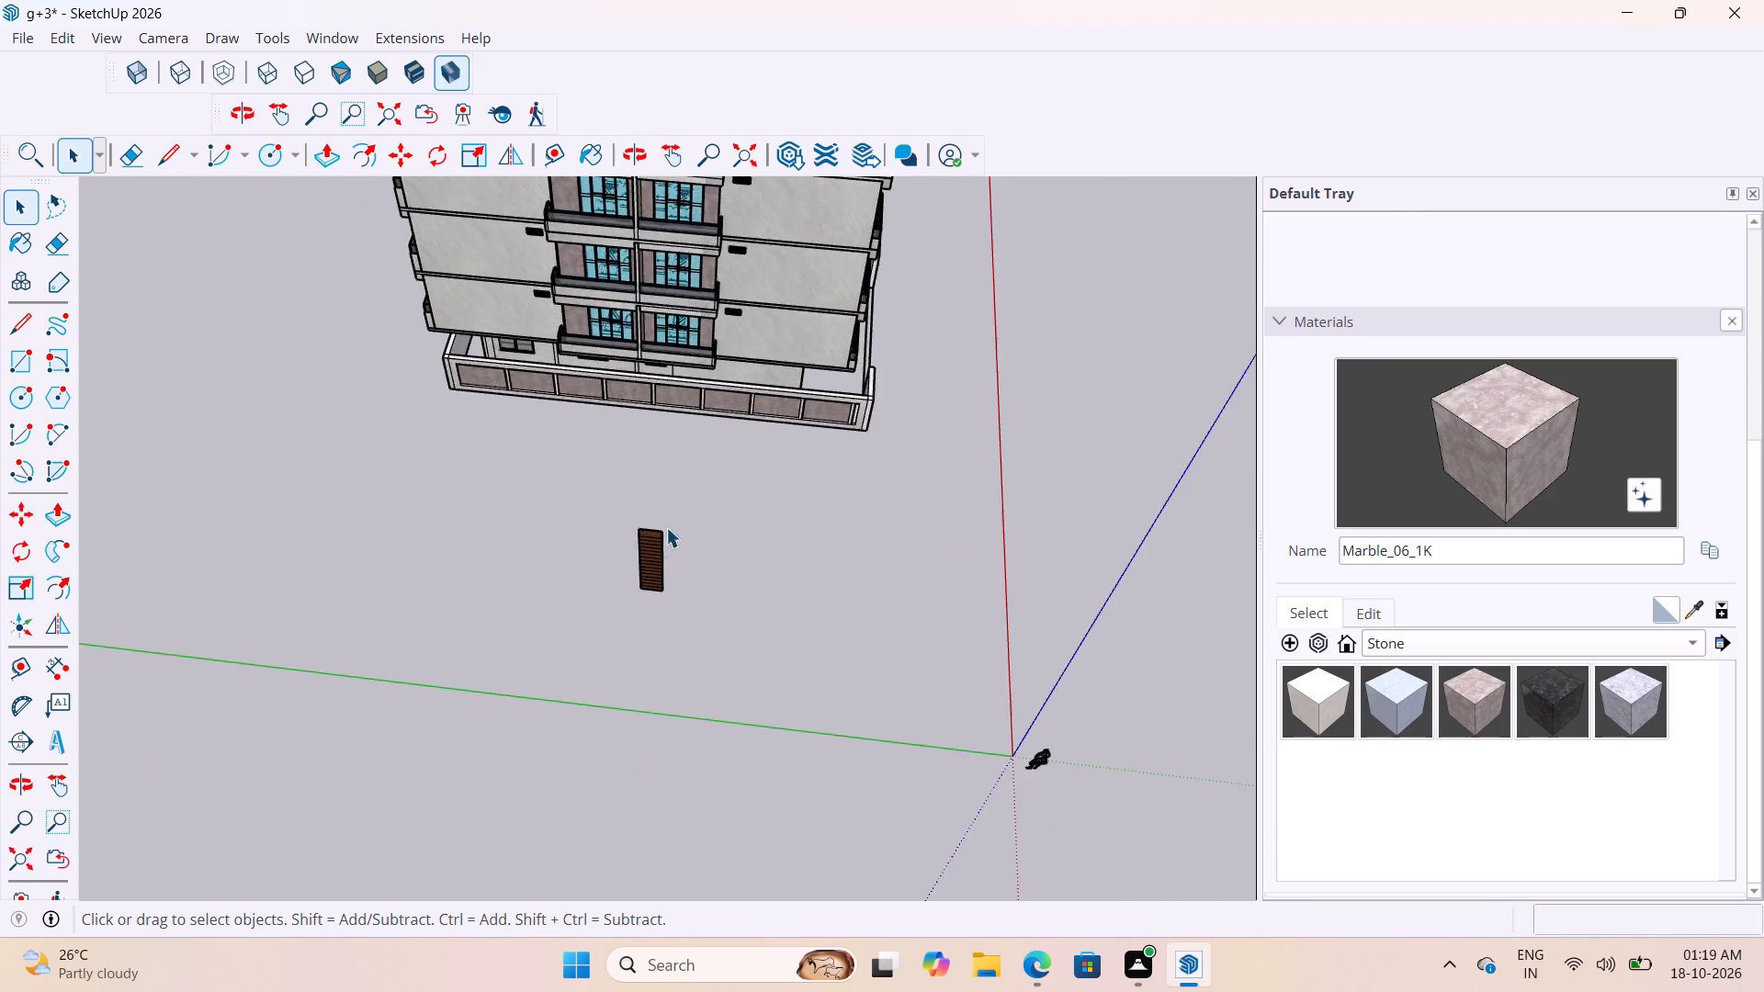
scroll(666, 527, "up", 9)
left_click(634, 572)
key("m")
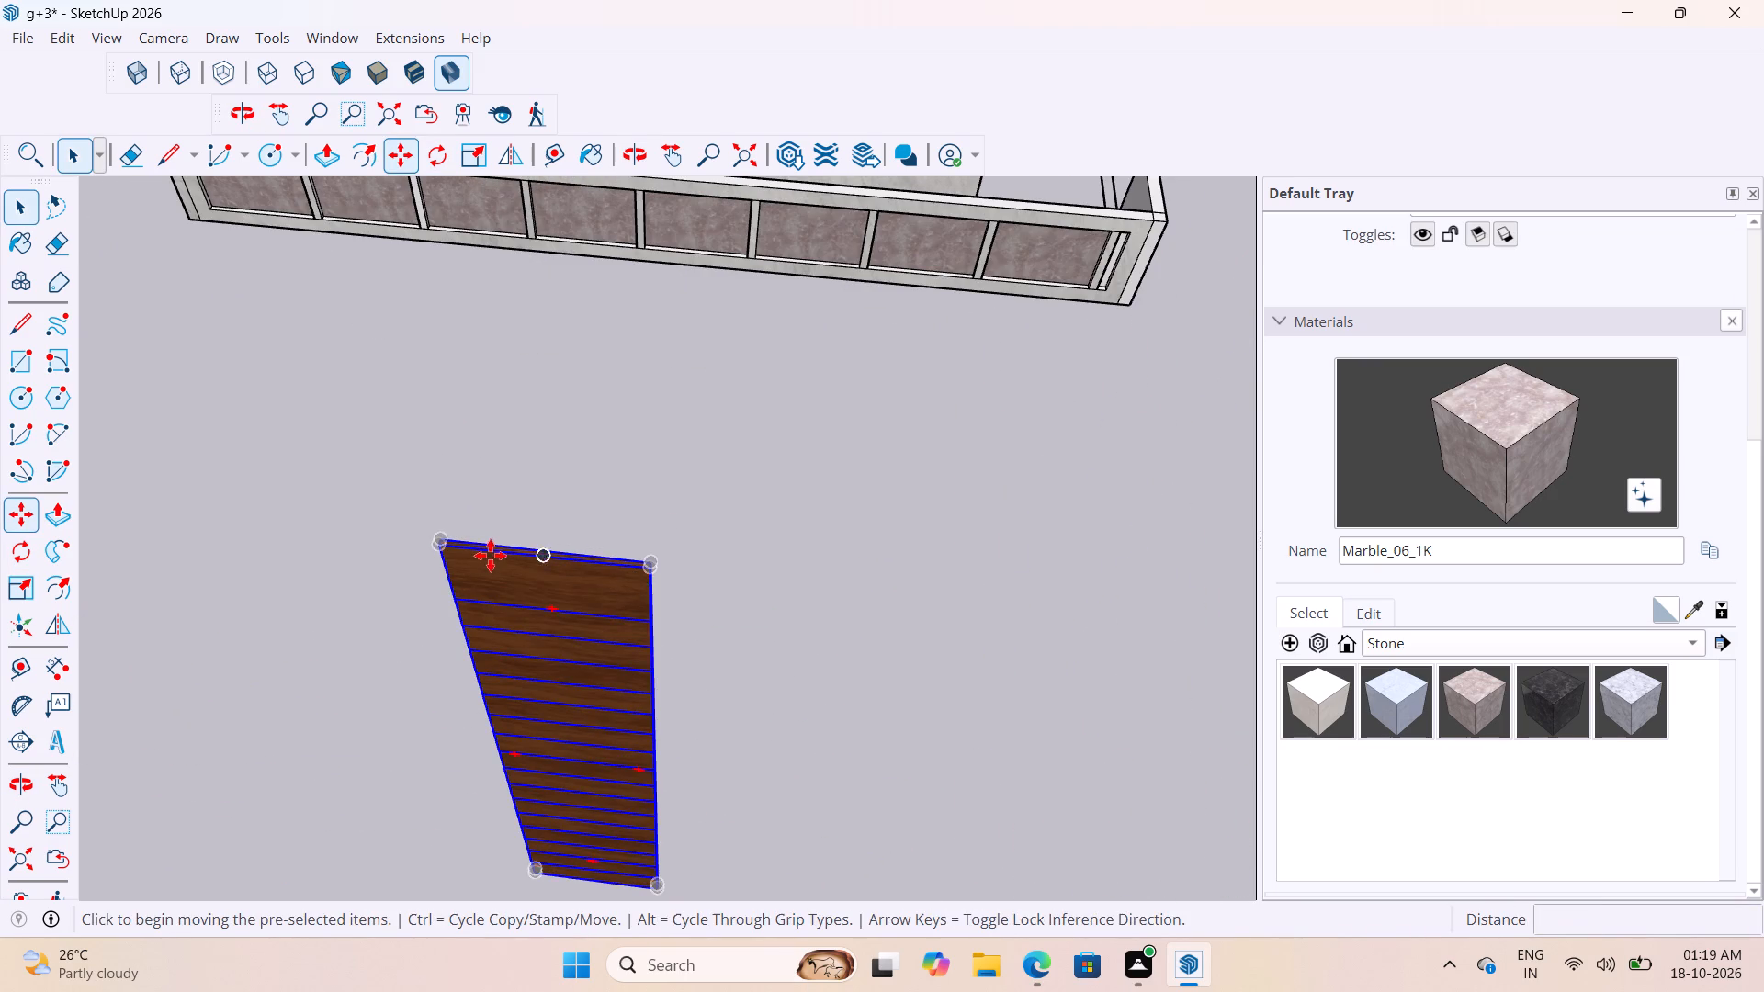
scroll(482, 555, "up", 3)
middle_click_drag(487, 555, 780, 545)
scroll(415, 755, "up", 3)
scroll(449, 697, "down", 5)
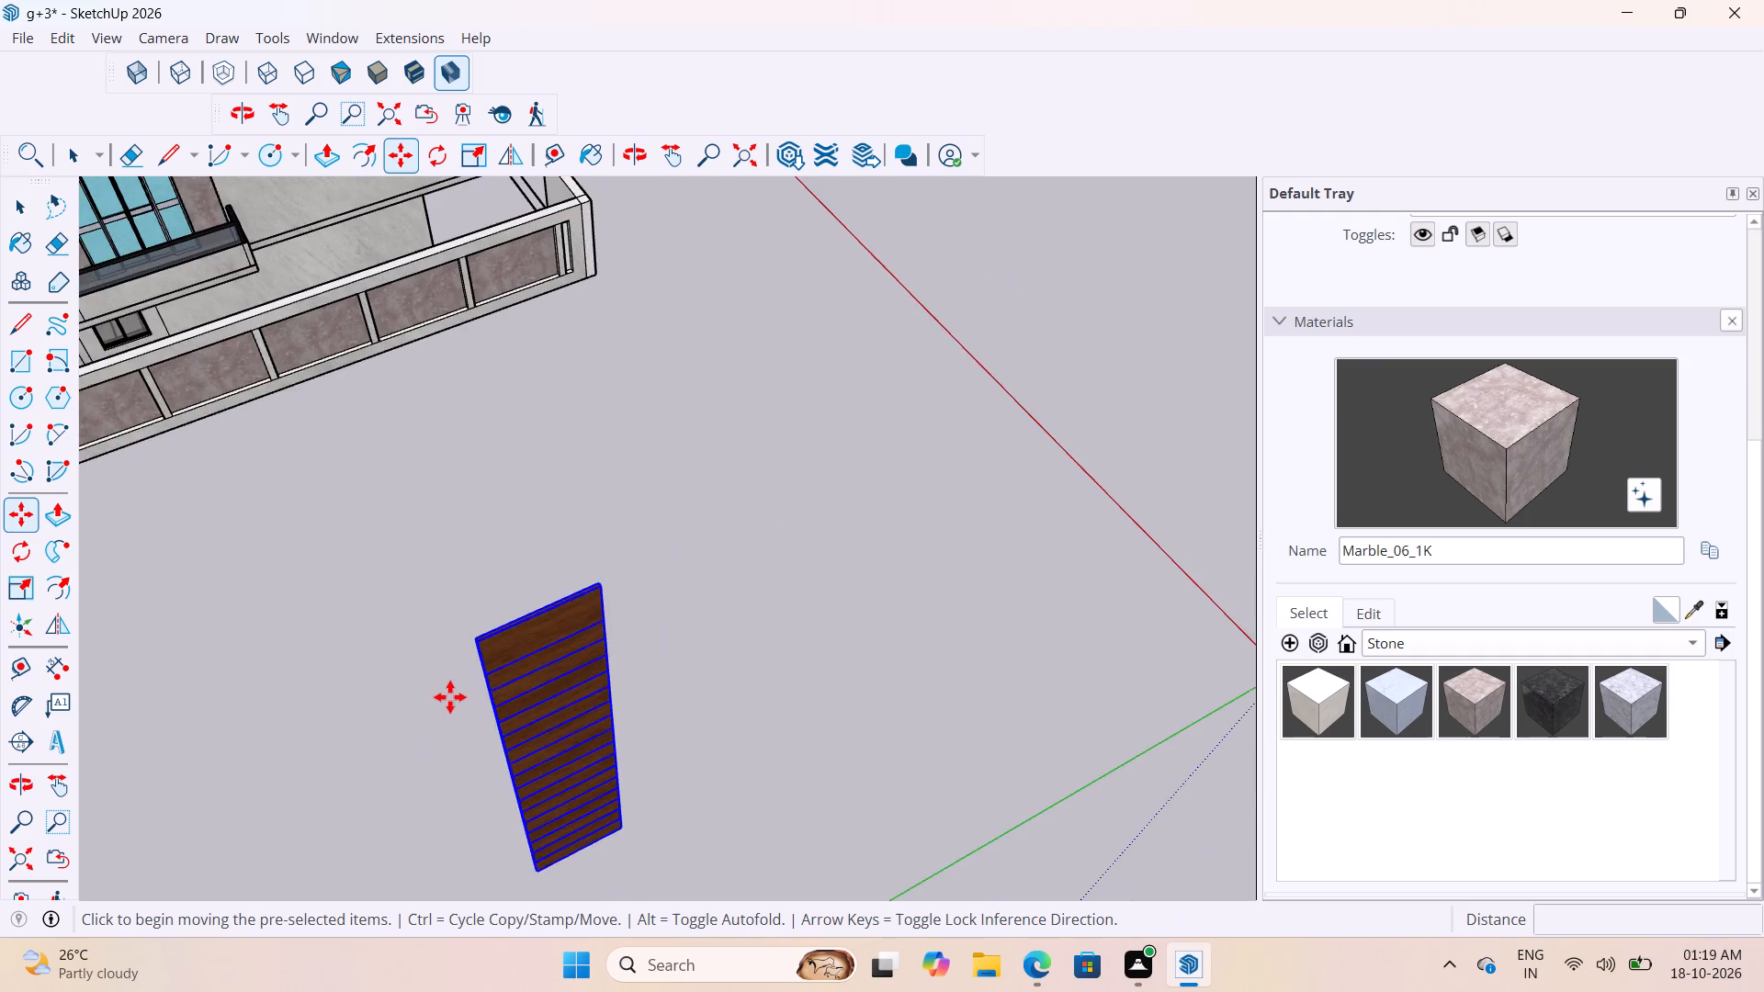
scroll(452, 668, "up", 3)
scroll(503, 616, "down", 2)
scroll(536, 573, "up", 2)
scroll(536, 572, "down", 4)
middle_click_drag(582, 602, 713, 594)
scroll(574, 626, "up", 3)
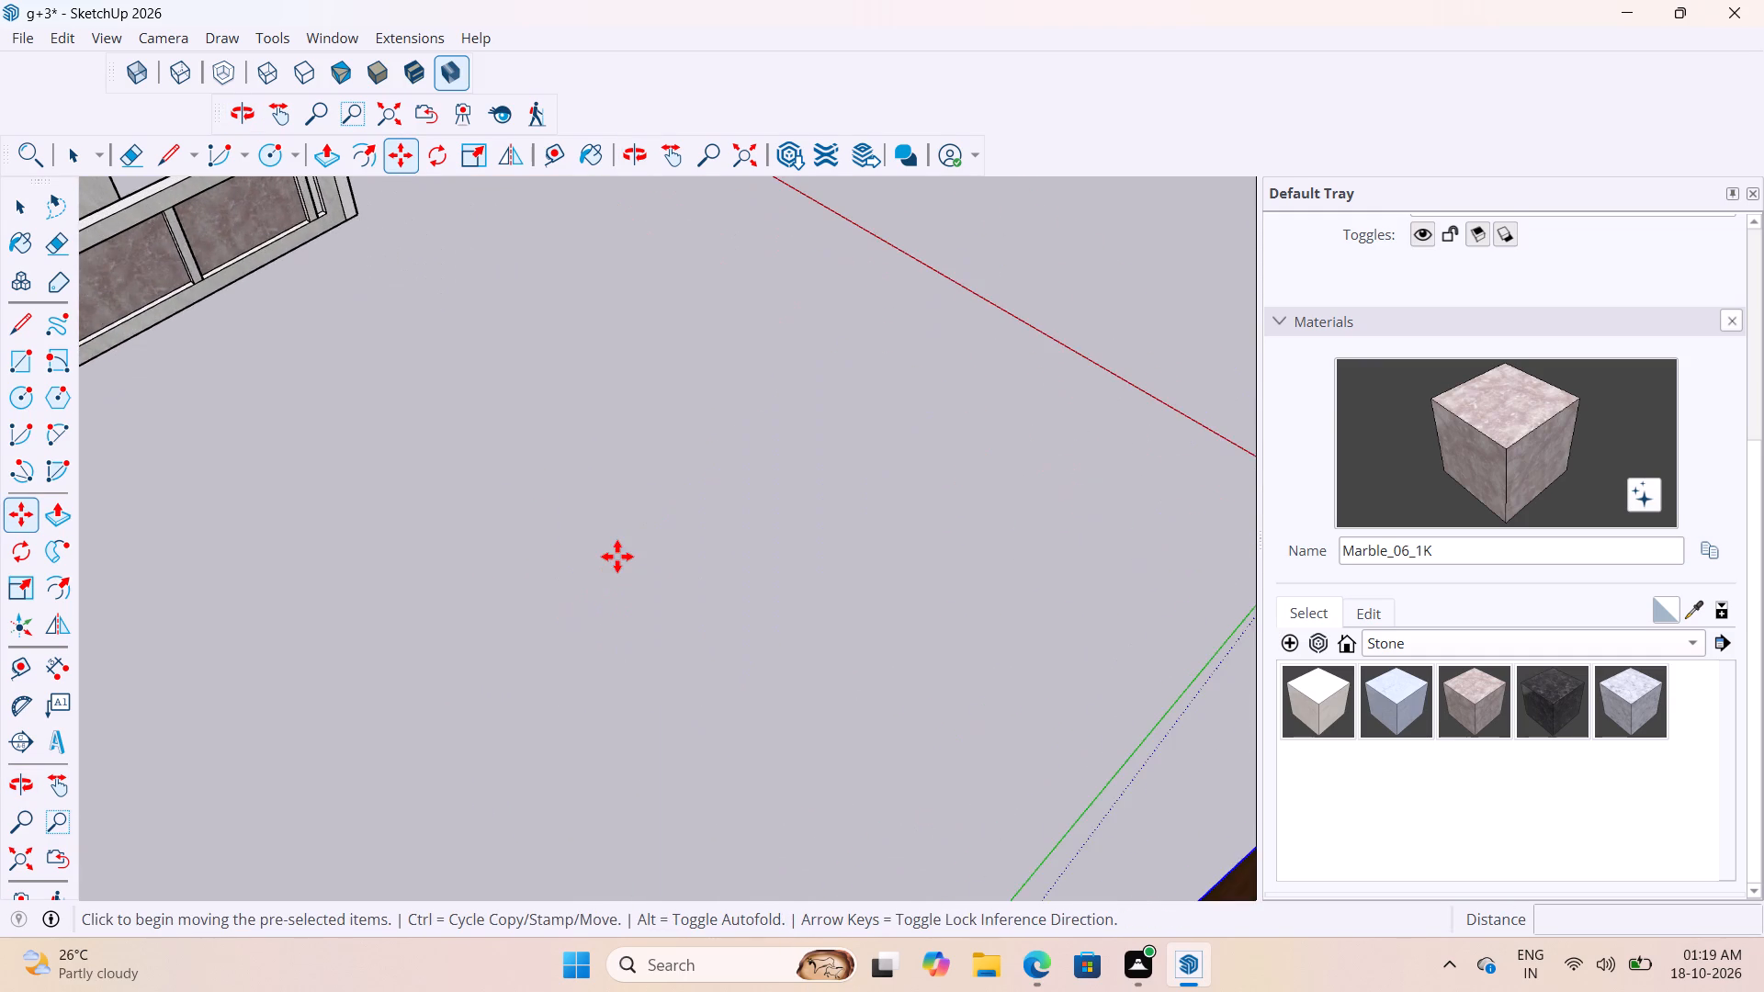
scroll(613, 562, "down", 2)
scroll(646, 503, "up", 1)
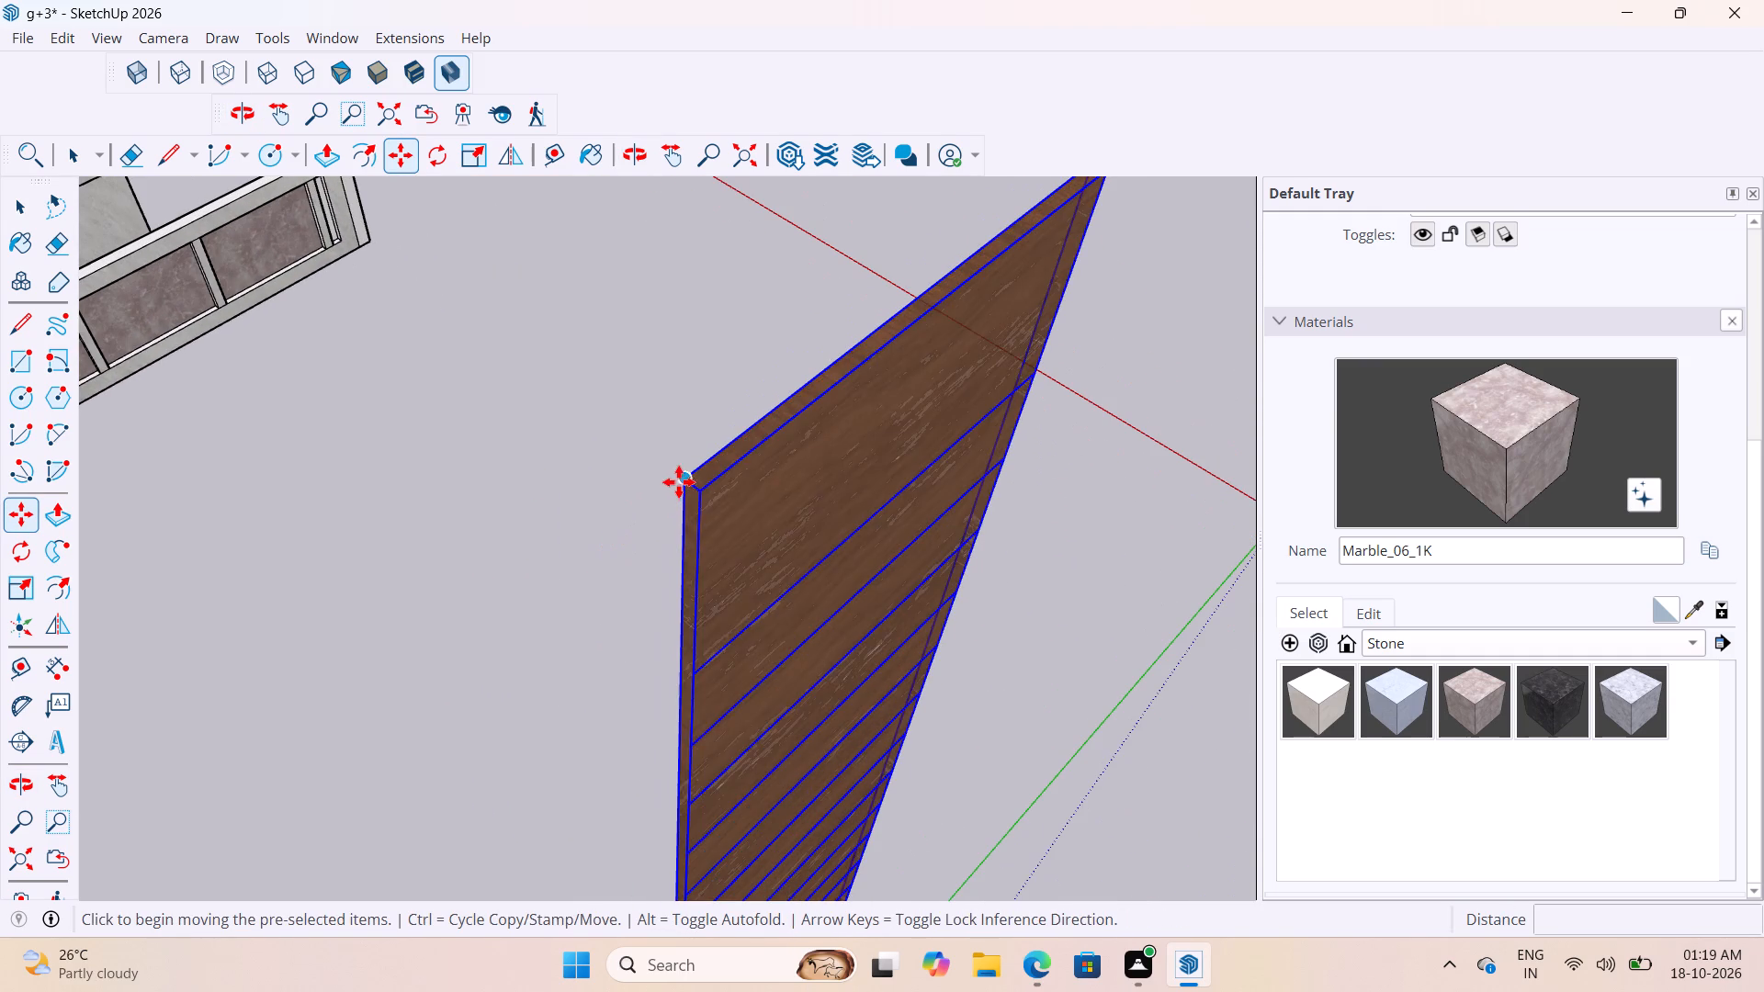
left_click(680, 479)
scroll(876, 563, "down", 20)
scroll(876, 563, "down", 9)
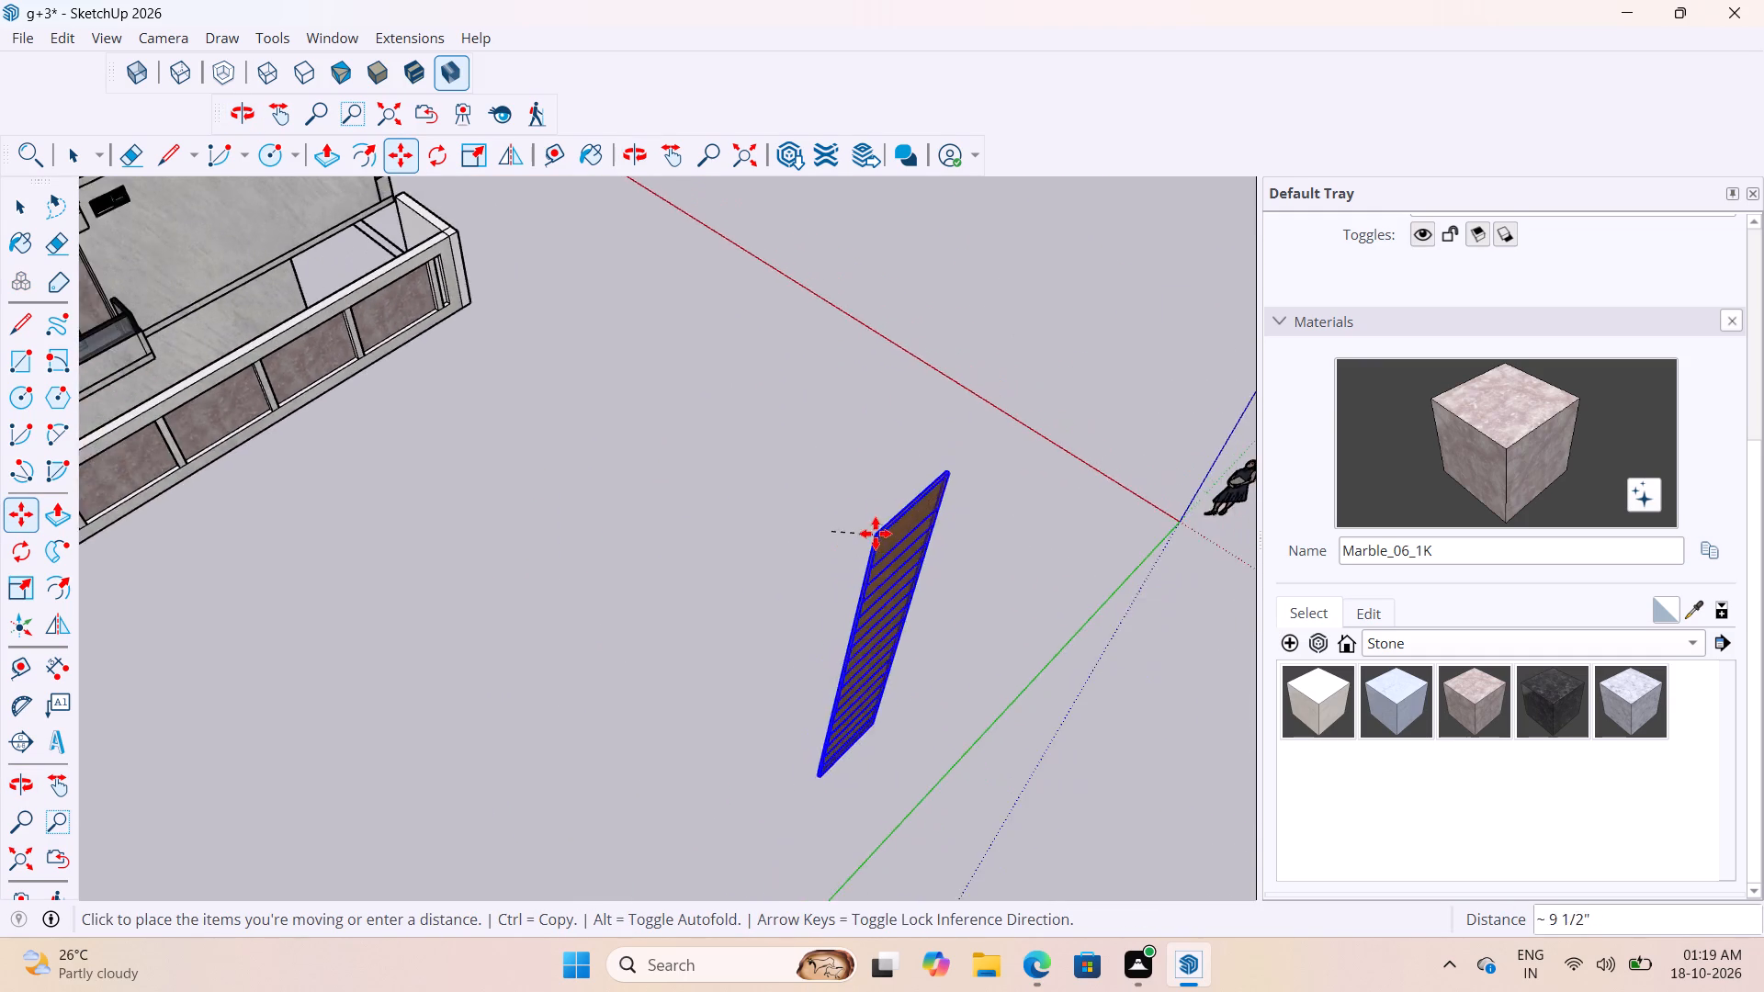
scroll(876, 534, "down", 20)
scroll(876, 534, "down", 2)
scroll(455, 392, "up", 3)
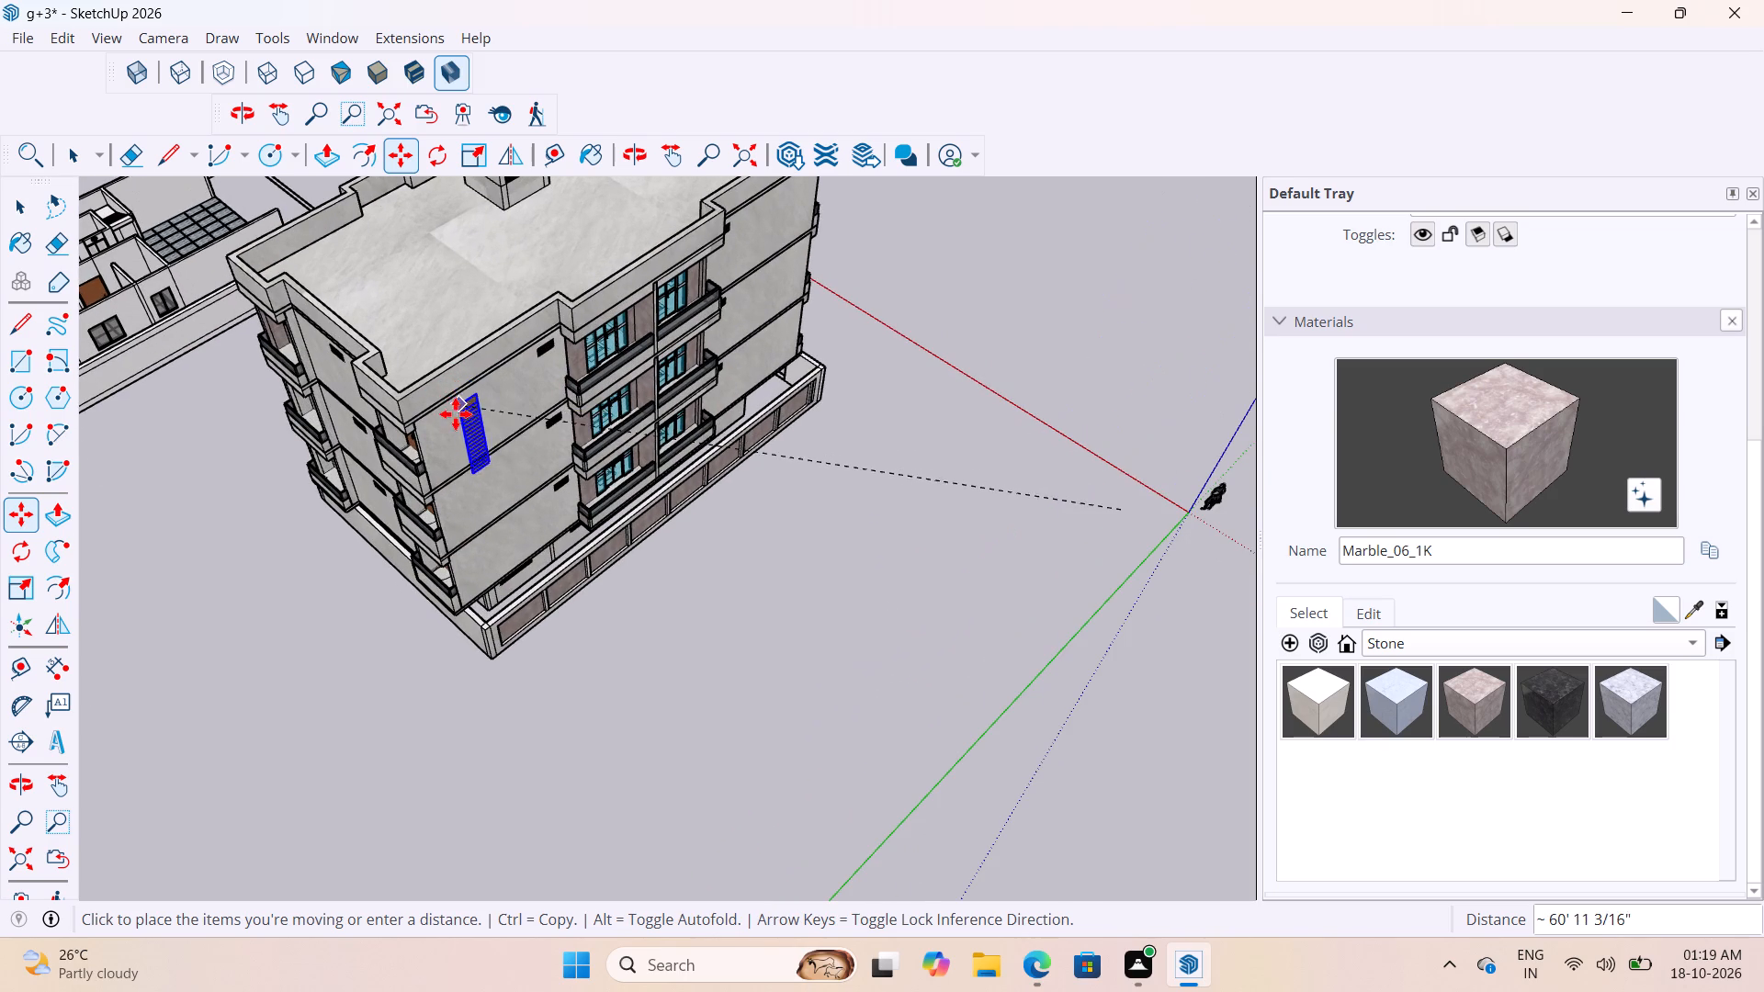
scroll(422, 428, "up", 20)
scroll(422, 428, "up", 2)
scroll(423, 428, "down", 5)
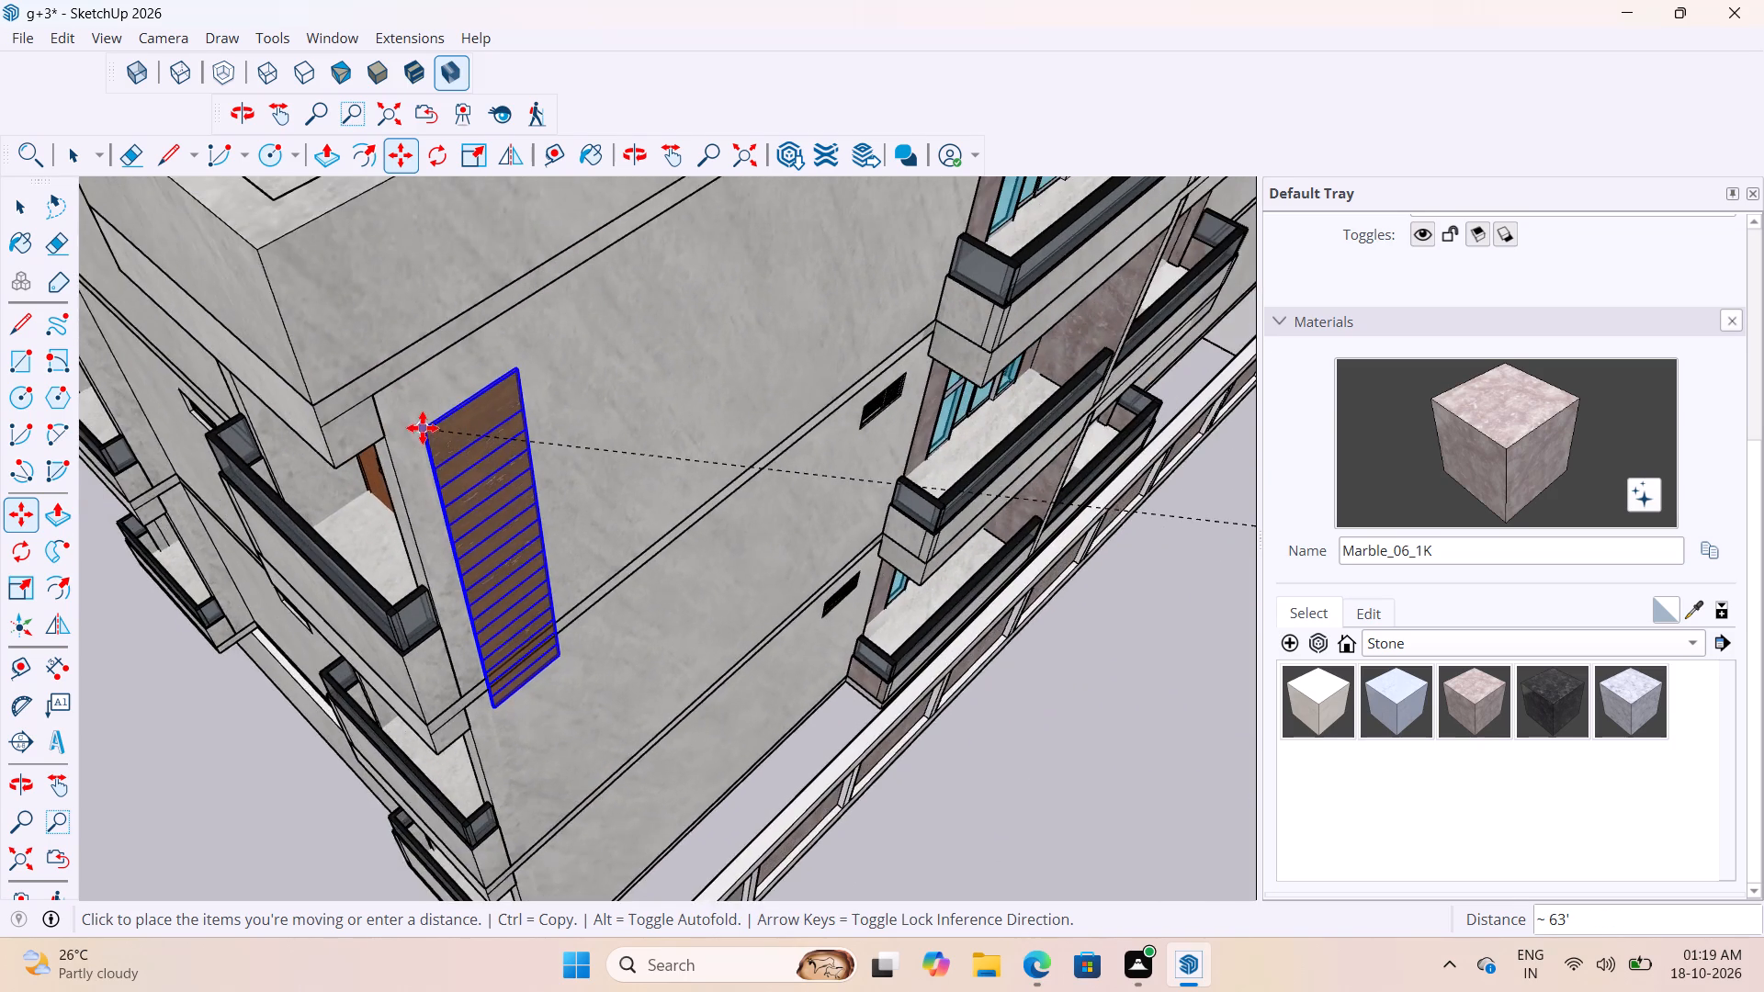
middle_click_drag(423, 428, 347, 379)
scroll(337, 332, "up", 10)
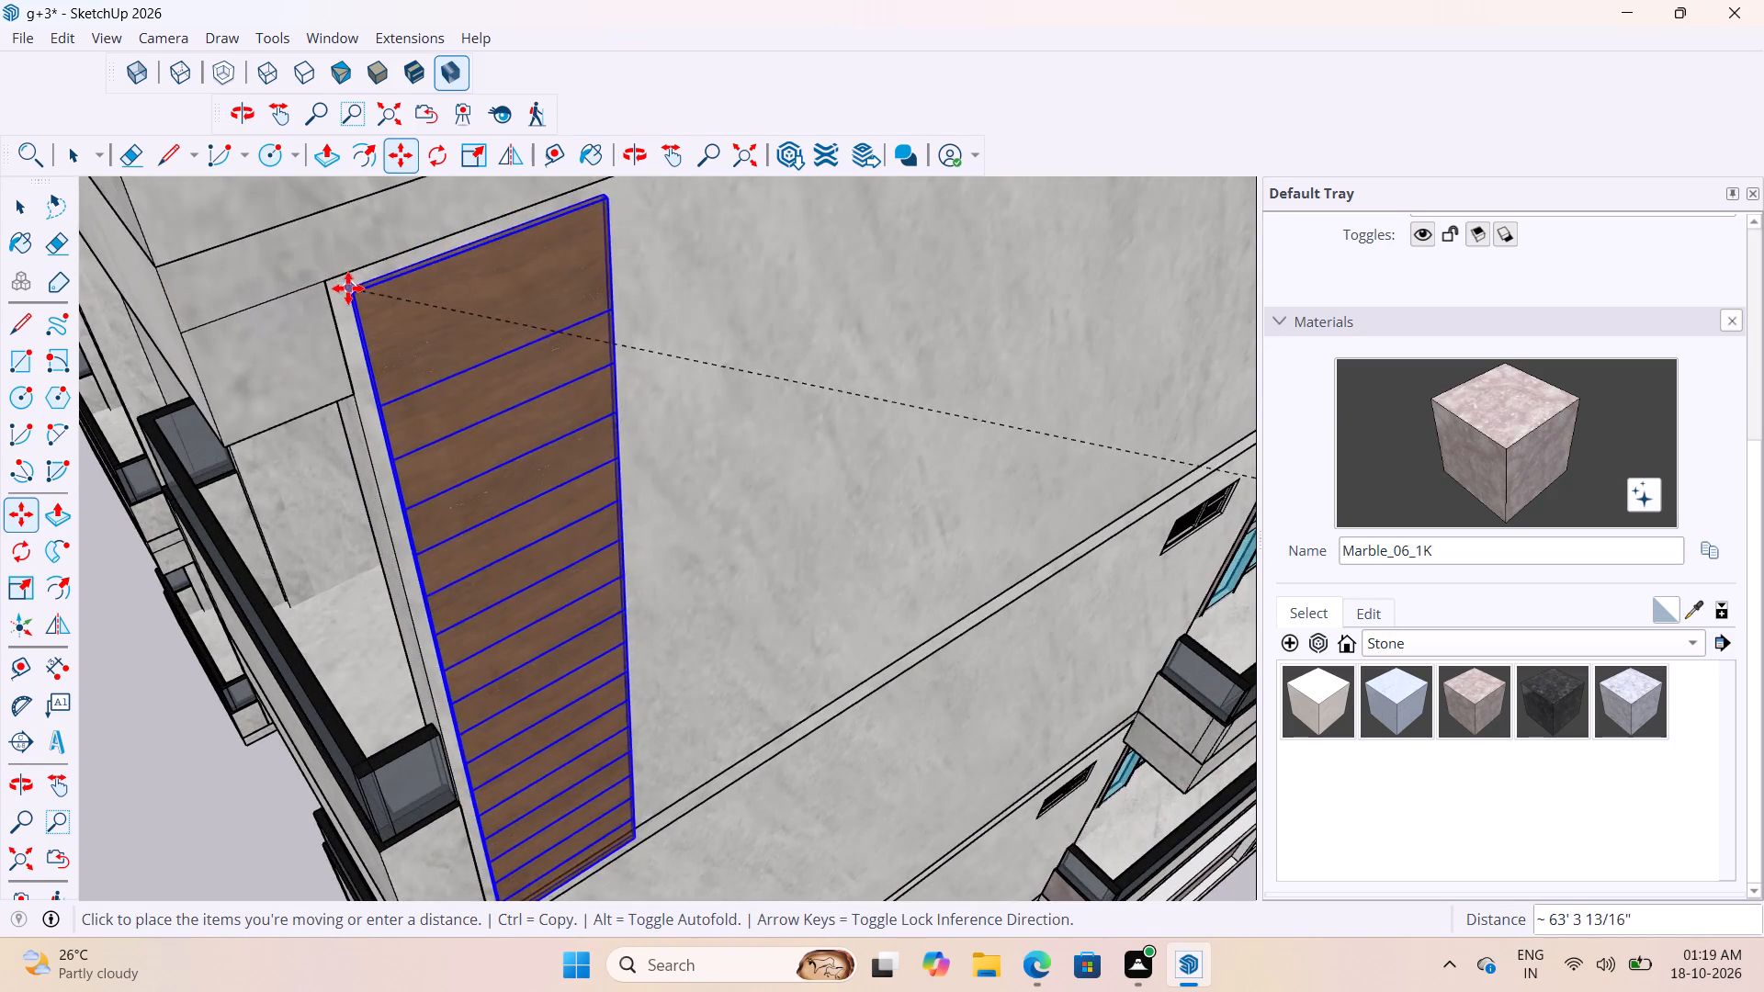
scroll(328, 291, "up", 5)
left_click(326, 279)
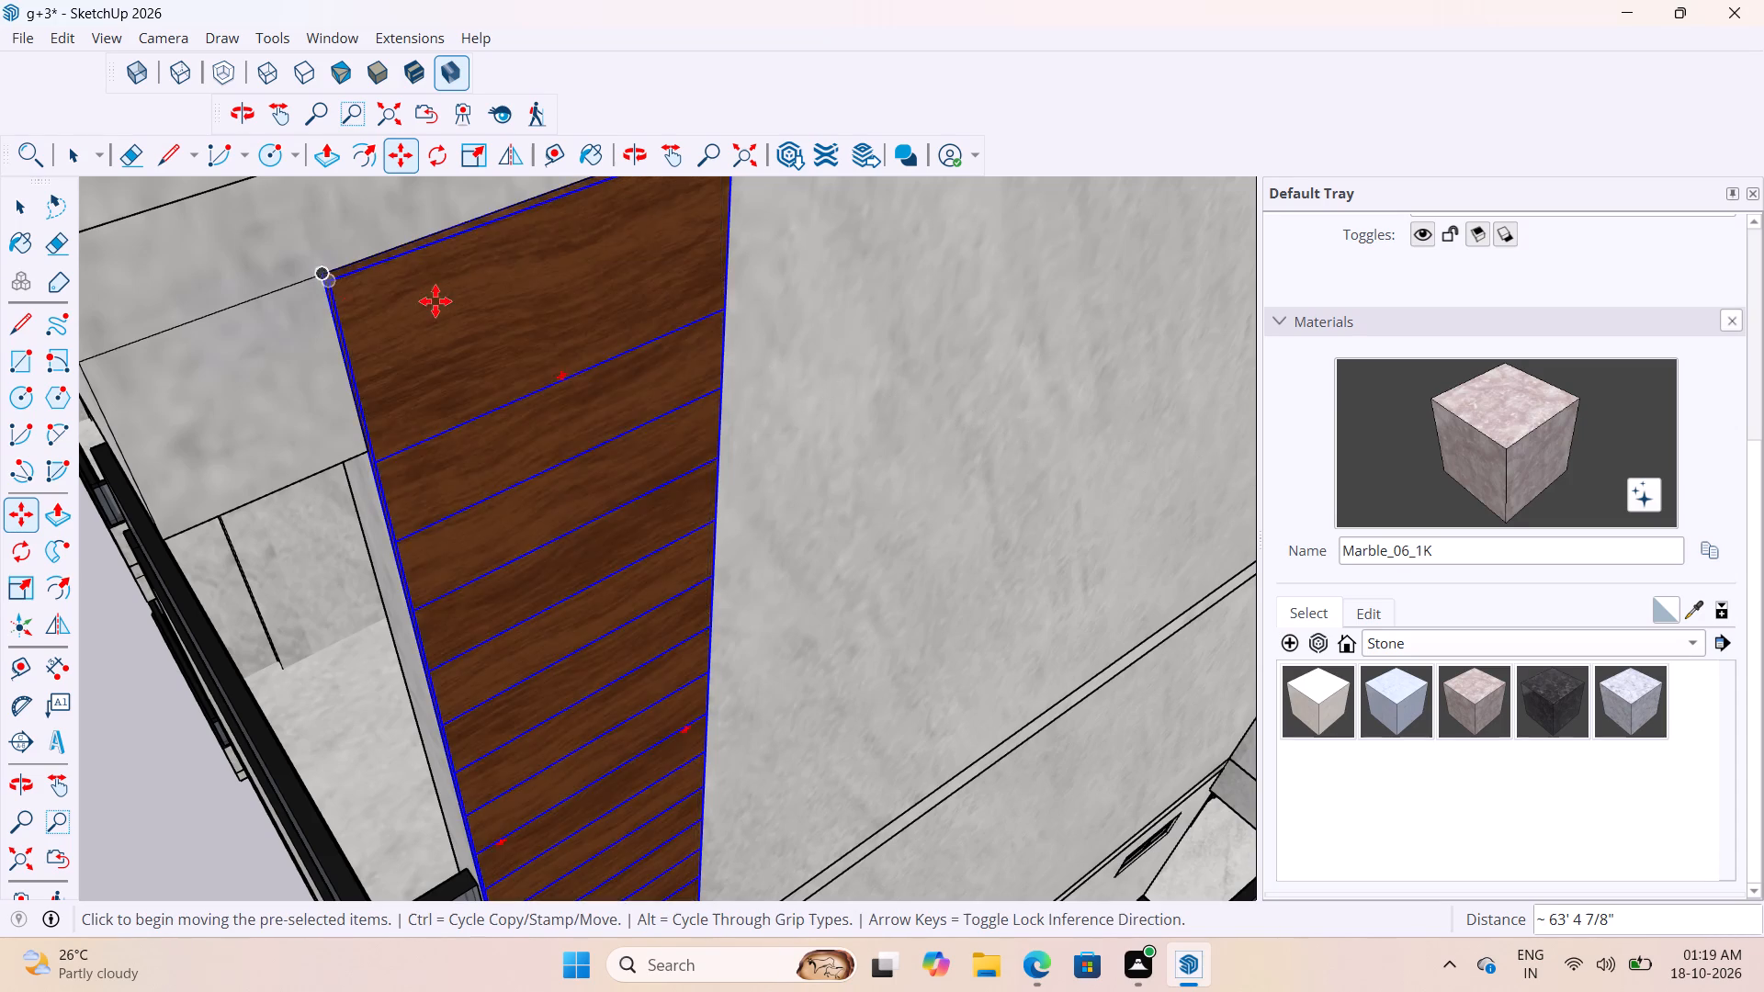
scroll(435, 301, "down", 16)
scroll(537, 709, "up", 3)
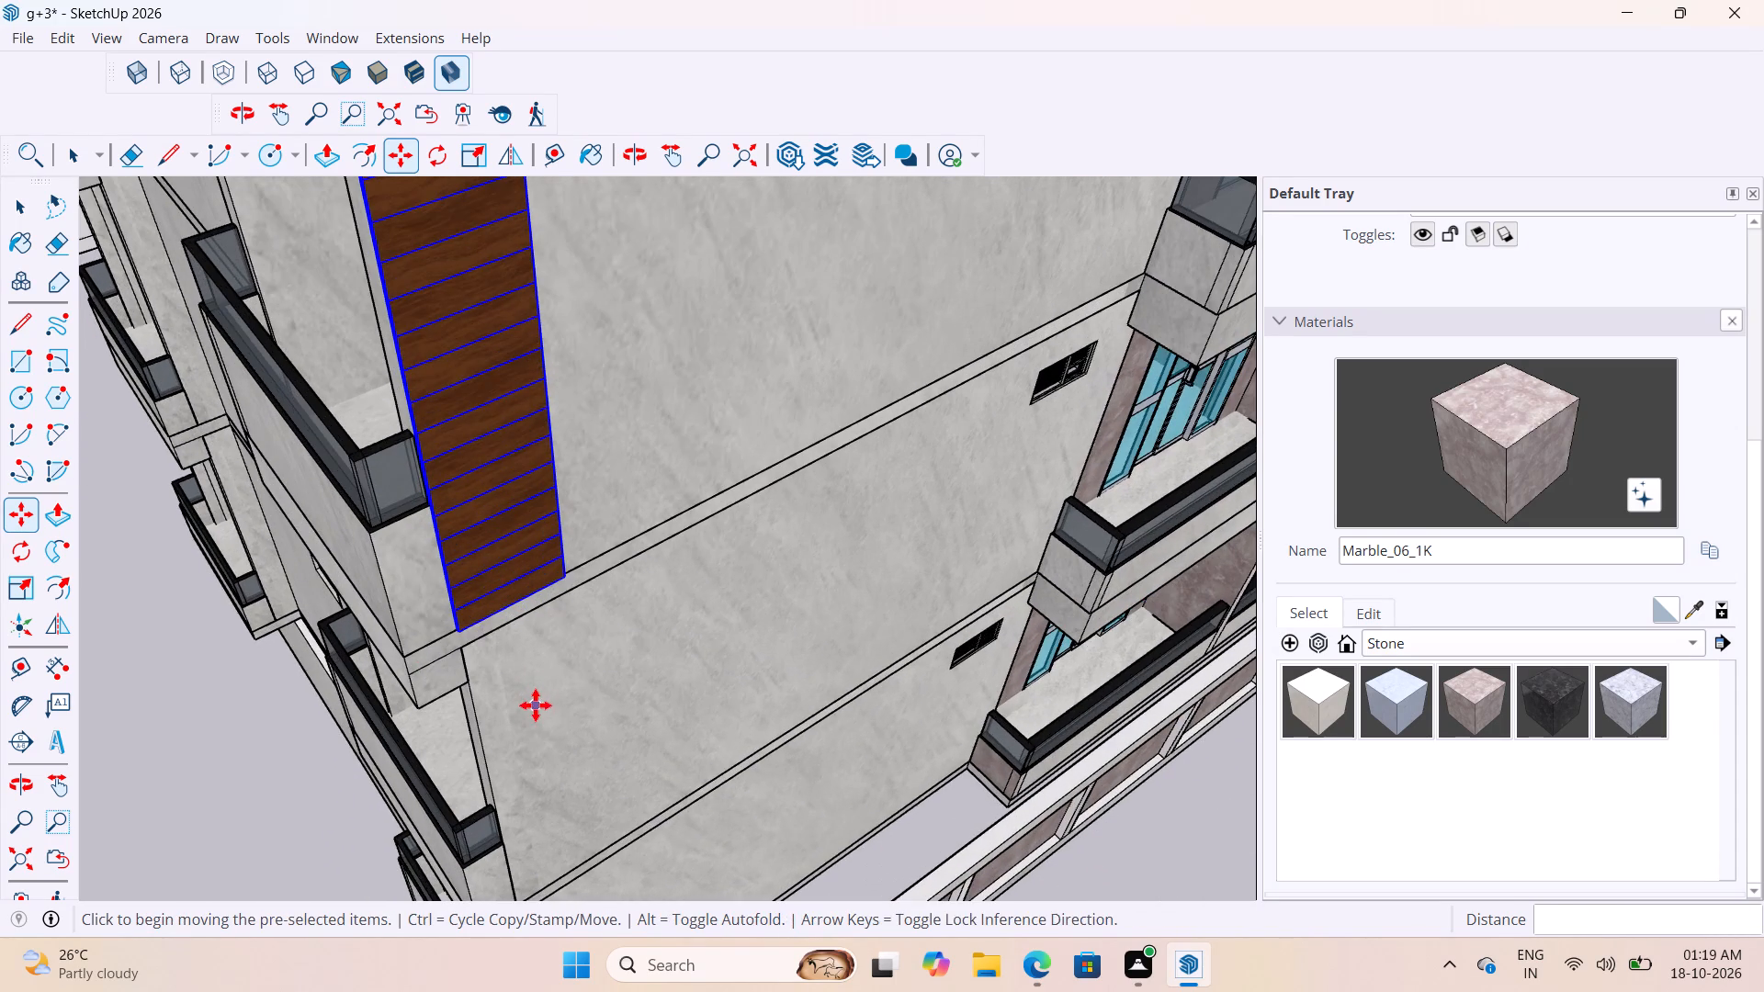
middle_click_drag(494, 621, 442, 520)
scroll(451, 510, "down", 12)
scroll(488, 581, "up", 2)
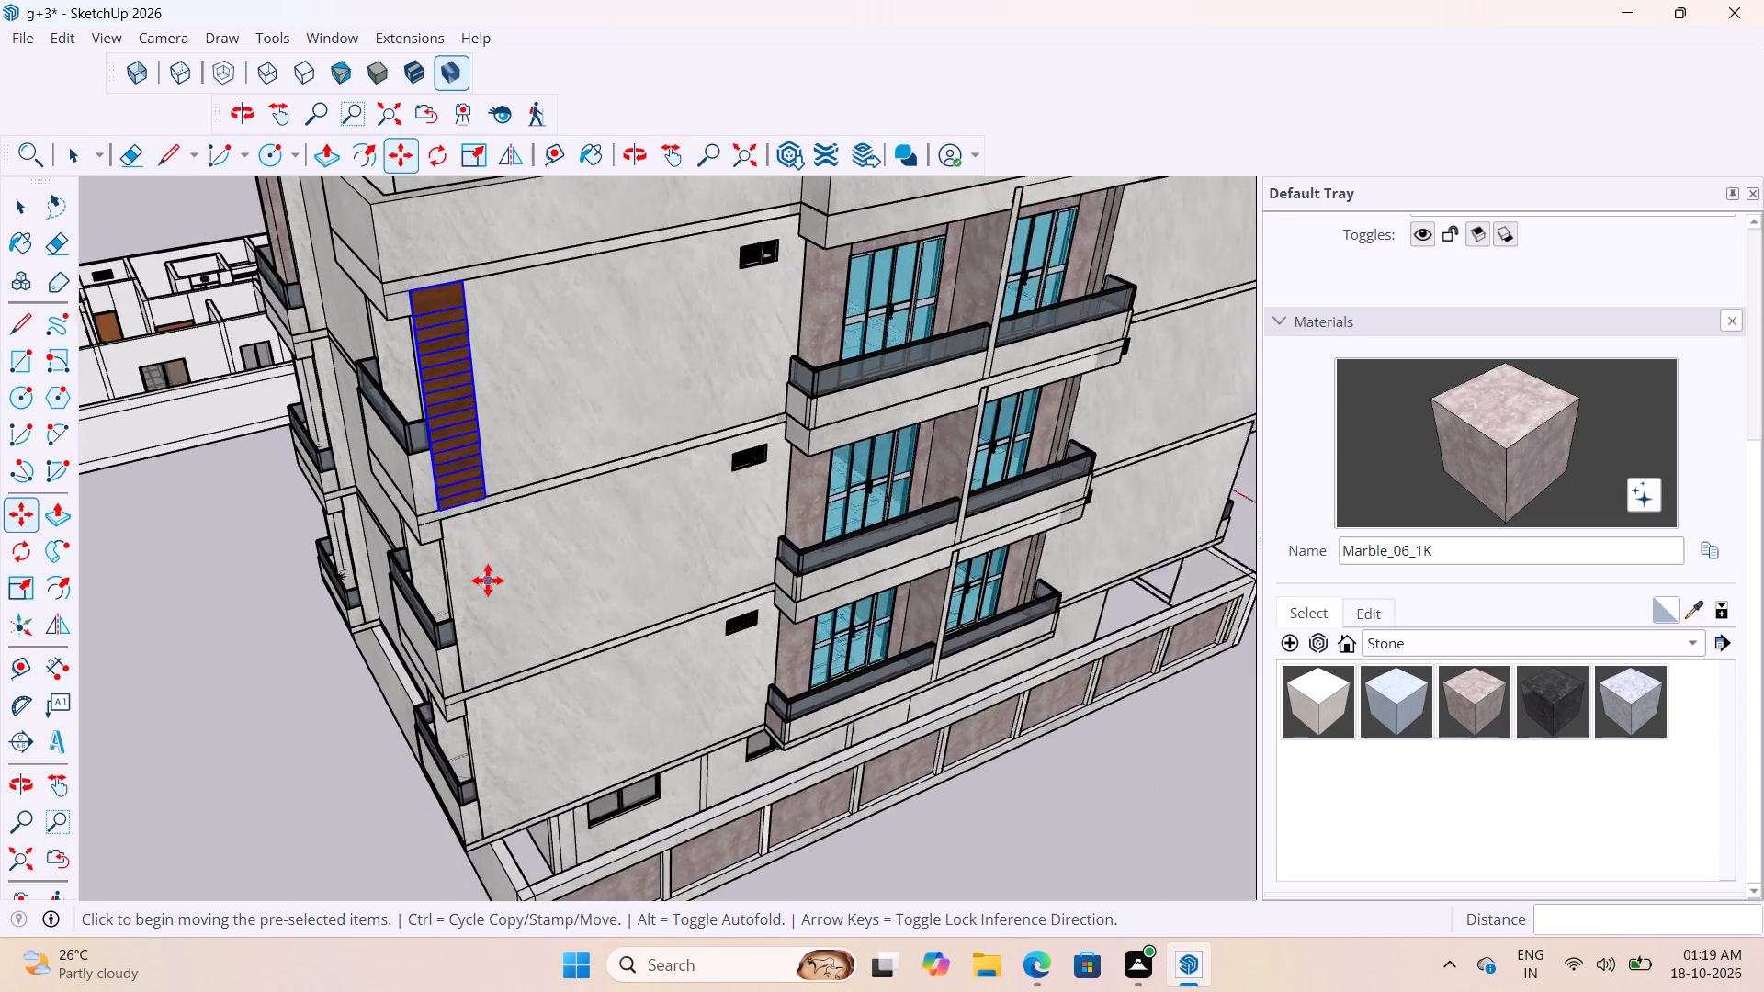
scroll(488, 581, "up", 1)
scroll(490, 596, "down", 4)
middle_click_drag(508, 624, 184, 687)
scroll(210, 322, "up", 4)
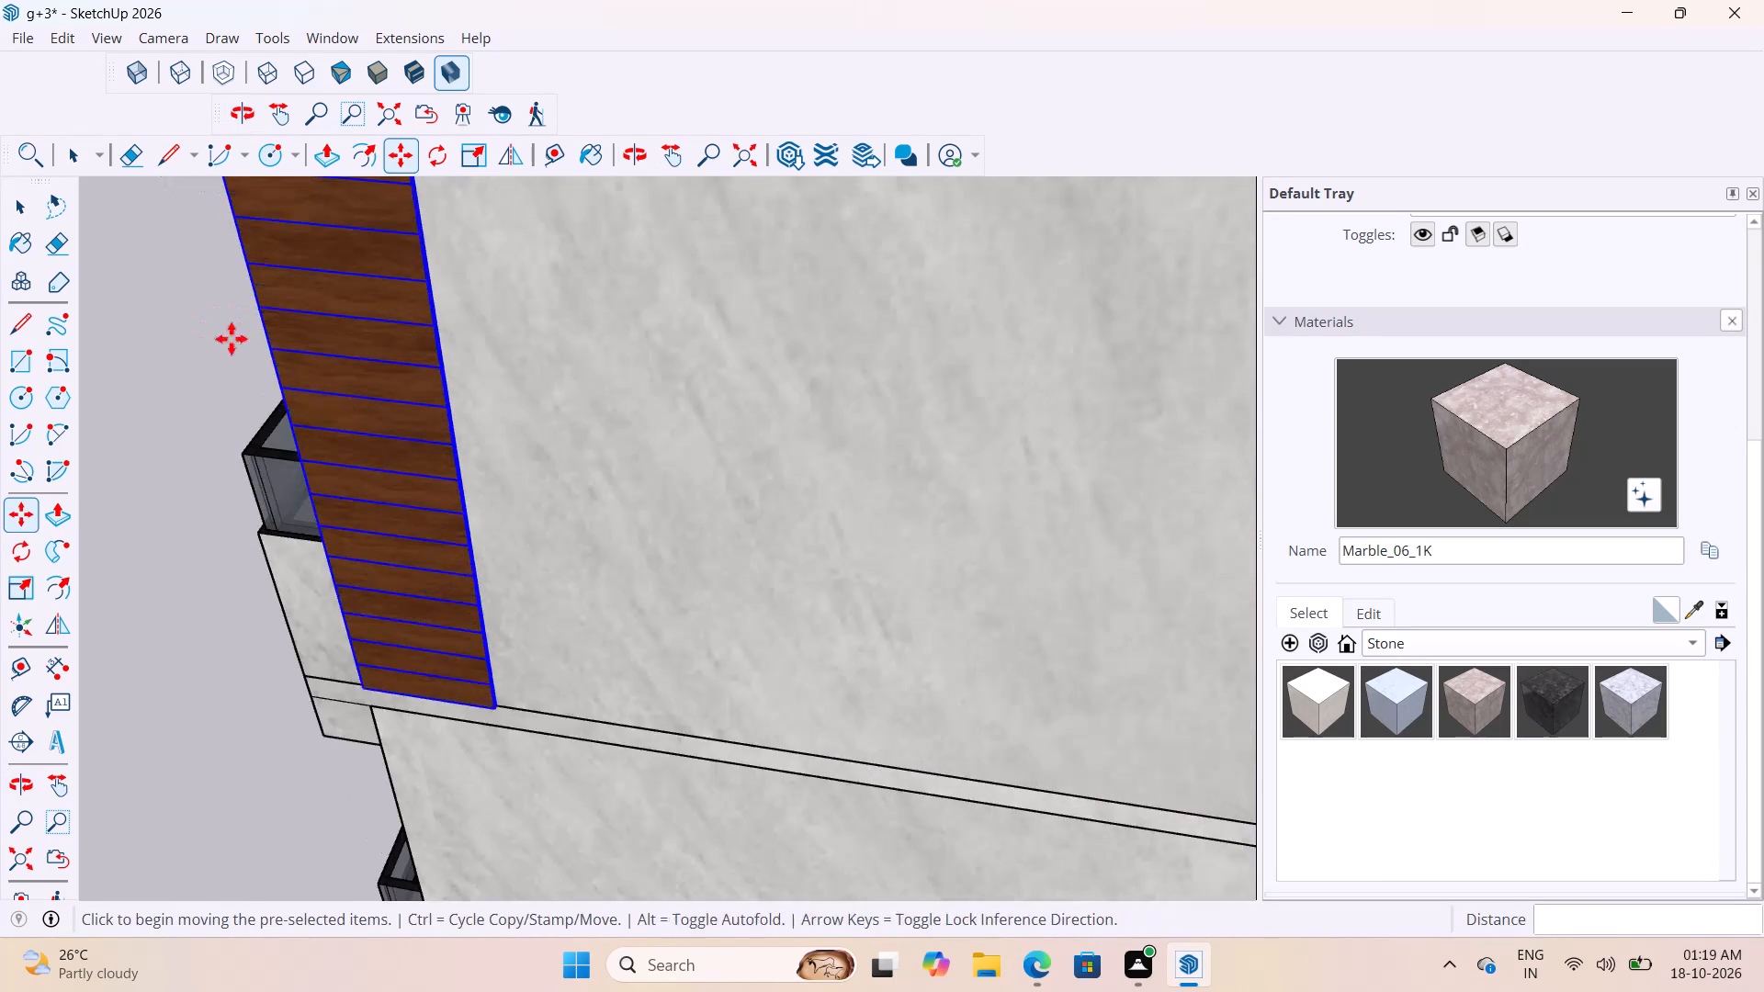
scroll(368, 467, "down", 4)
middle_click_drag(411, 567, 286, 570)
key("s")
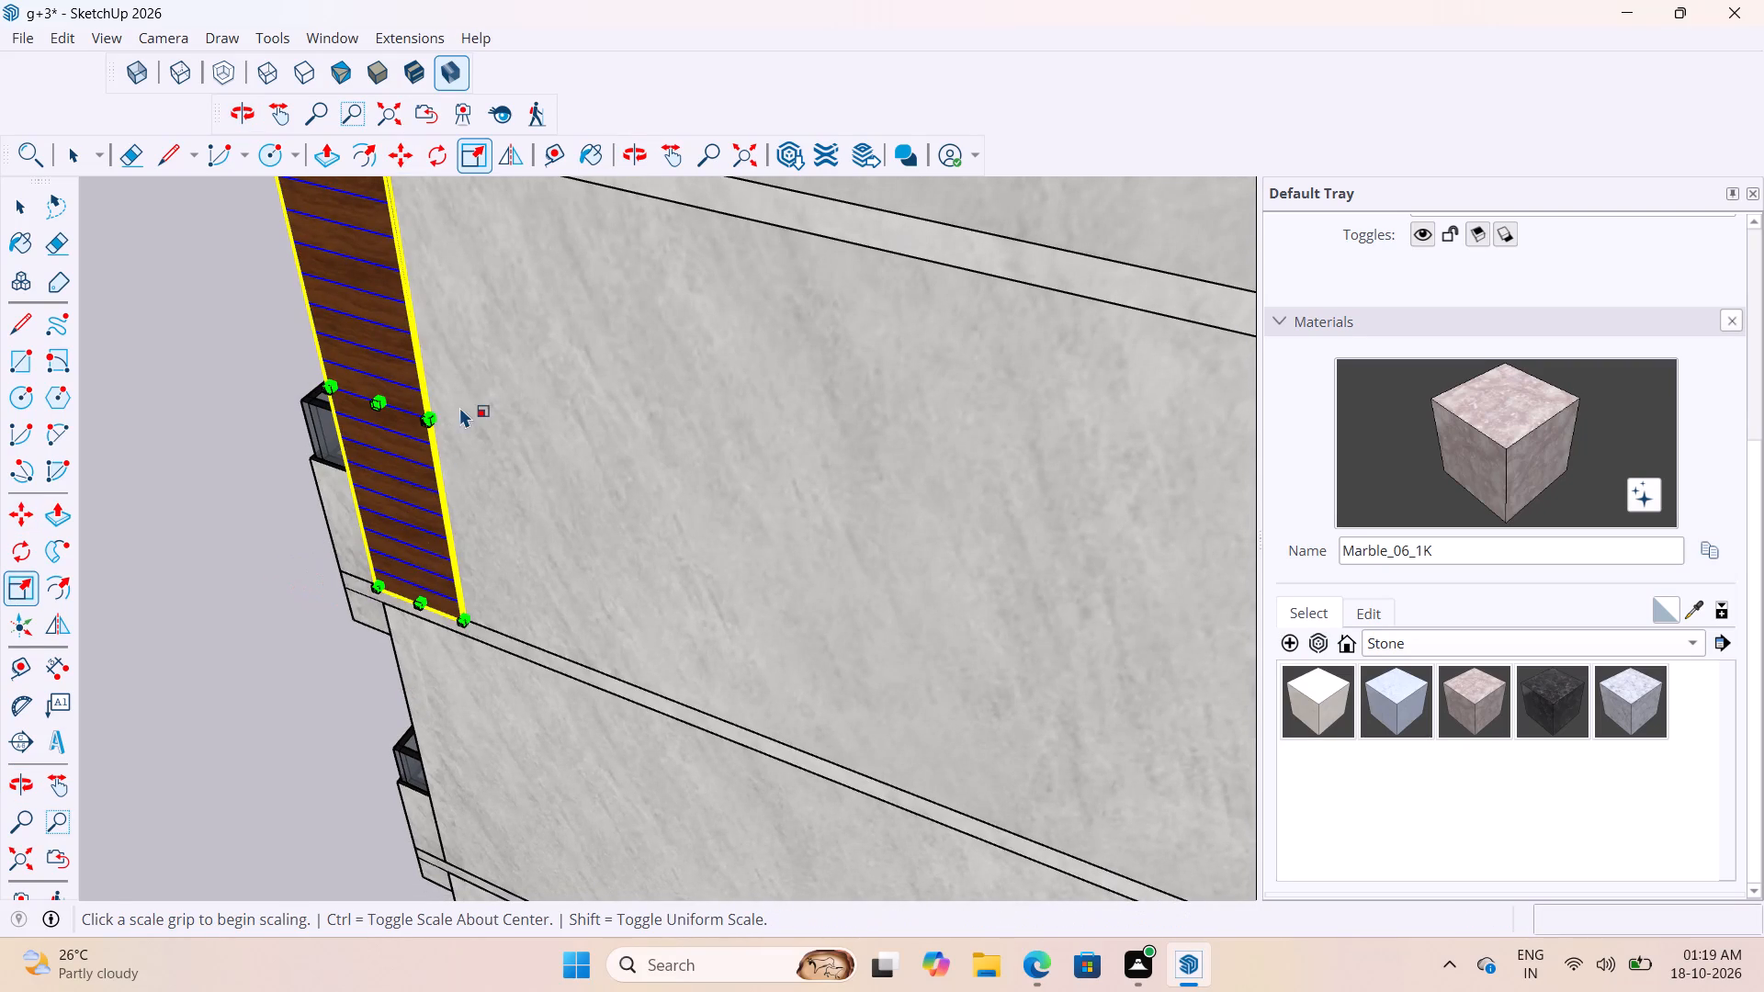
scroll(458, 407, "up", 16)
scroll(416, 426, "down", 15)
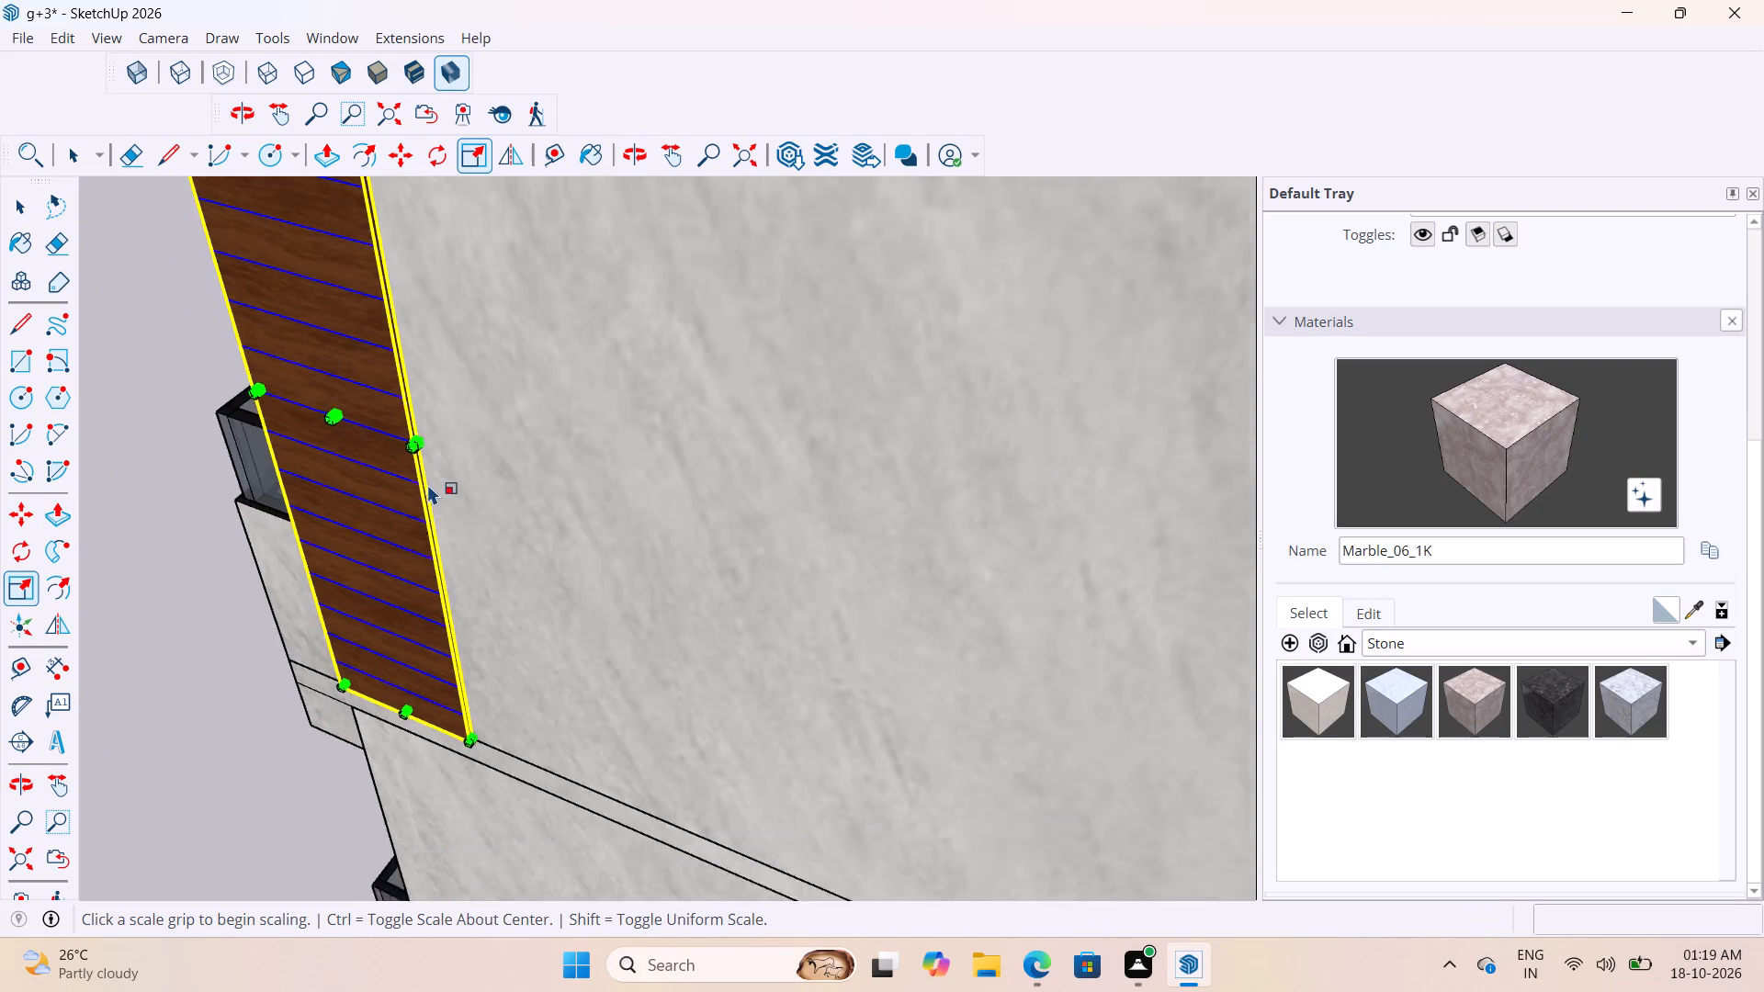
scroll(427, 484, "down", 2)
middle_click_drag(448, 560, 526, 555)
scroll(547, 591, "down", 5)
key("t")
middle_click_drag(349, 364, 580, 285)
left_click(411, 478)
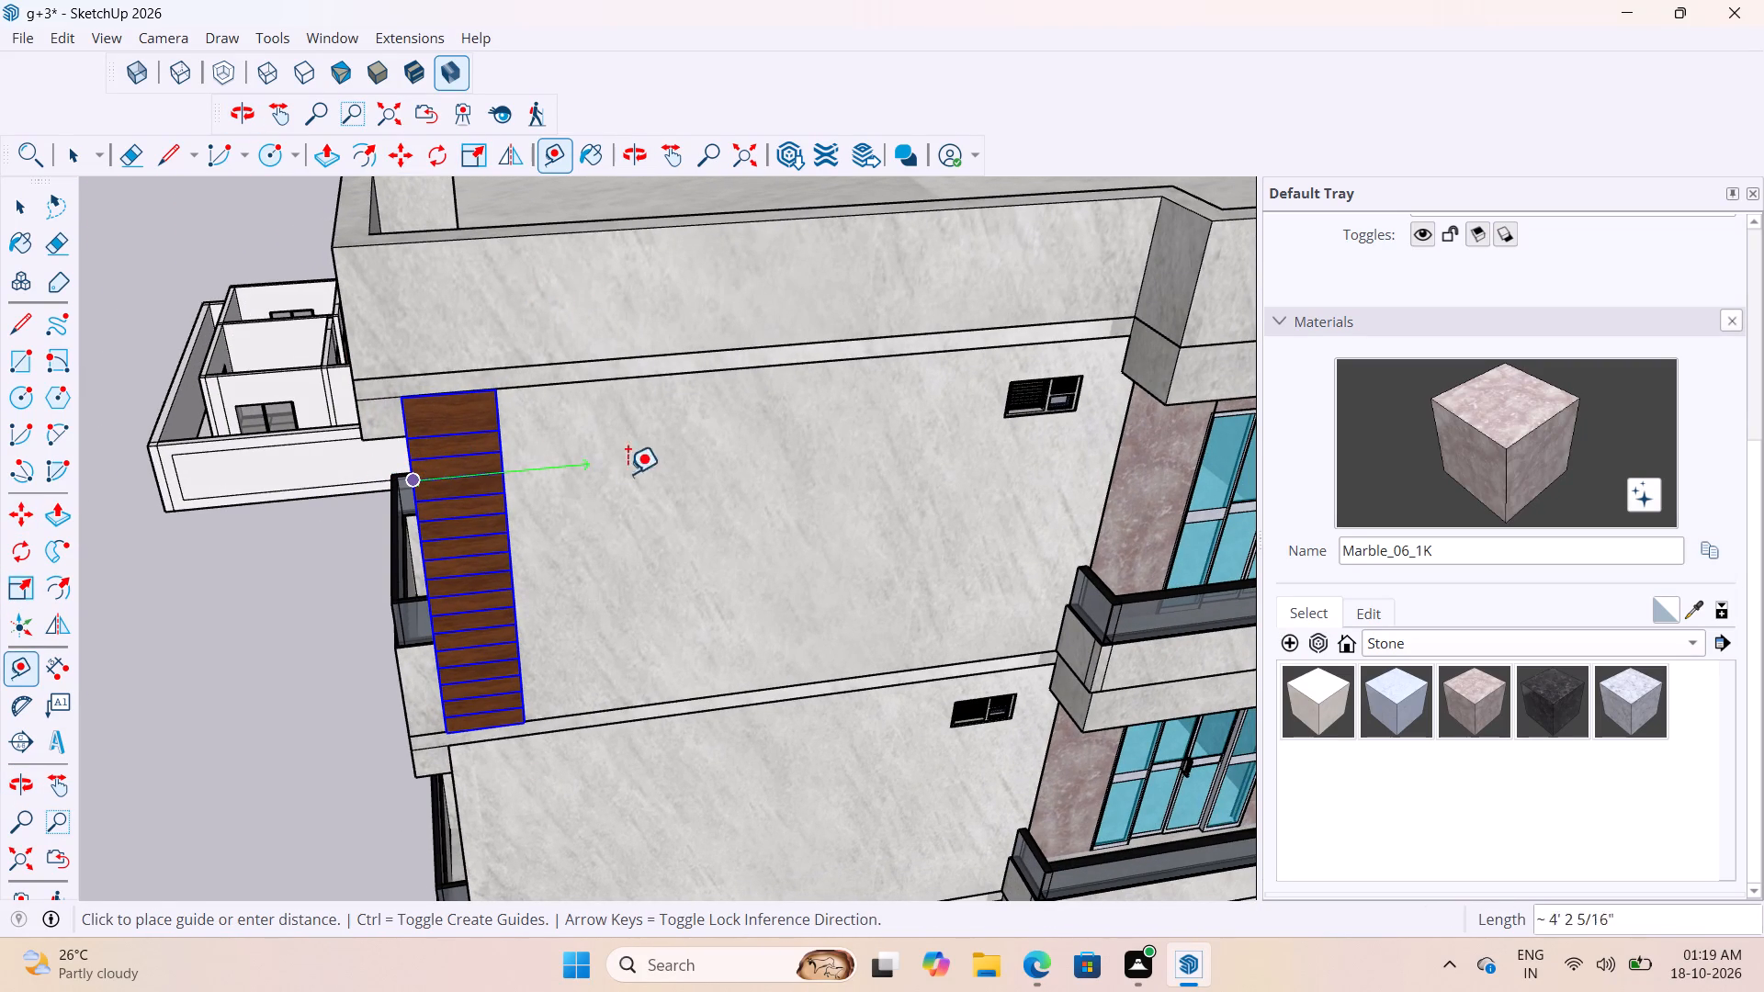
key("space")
Place a vertical guide on the balcony facade about 10' 1" from the building's outer wall corner.
scroll(590, 405, "down", 1)
middle_click_drag(590, 389, 591, 308)
scroll(591, 347, "down", 4)
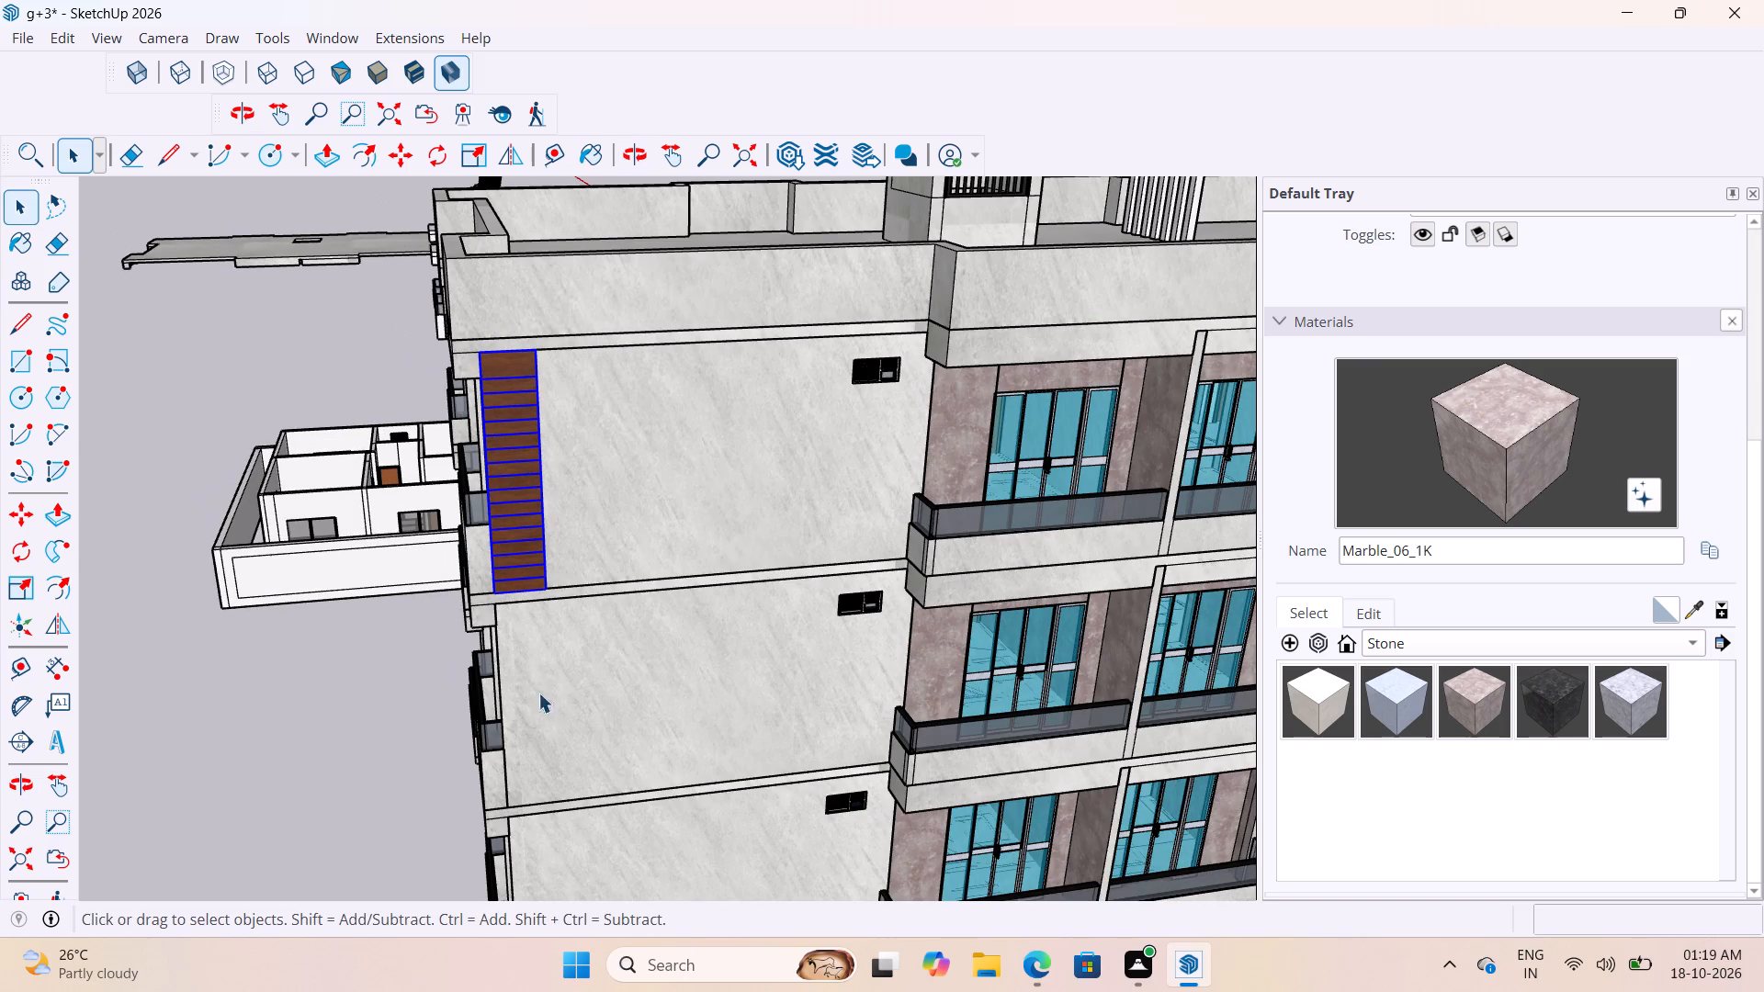
key("t")
left_click(496, 691)
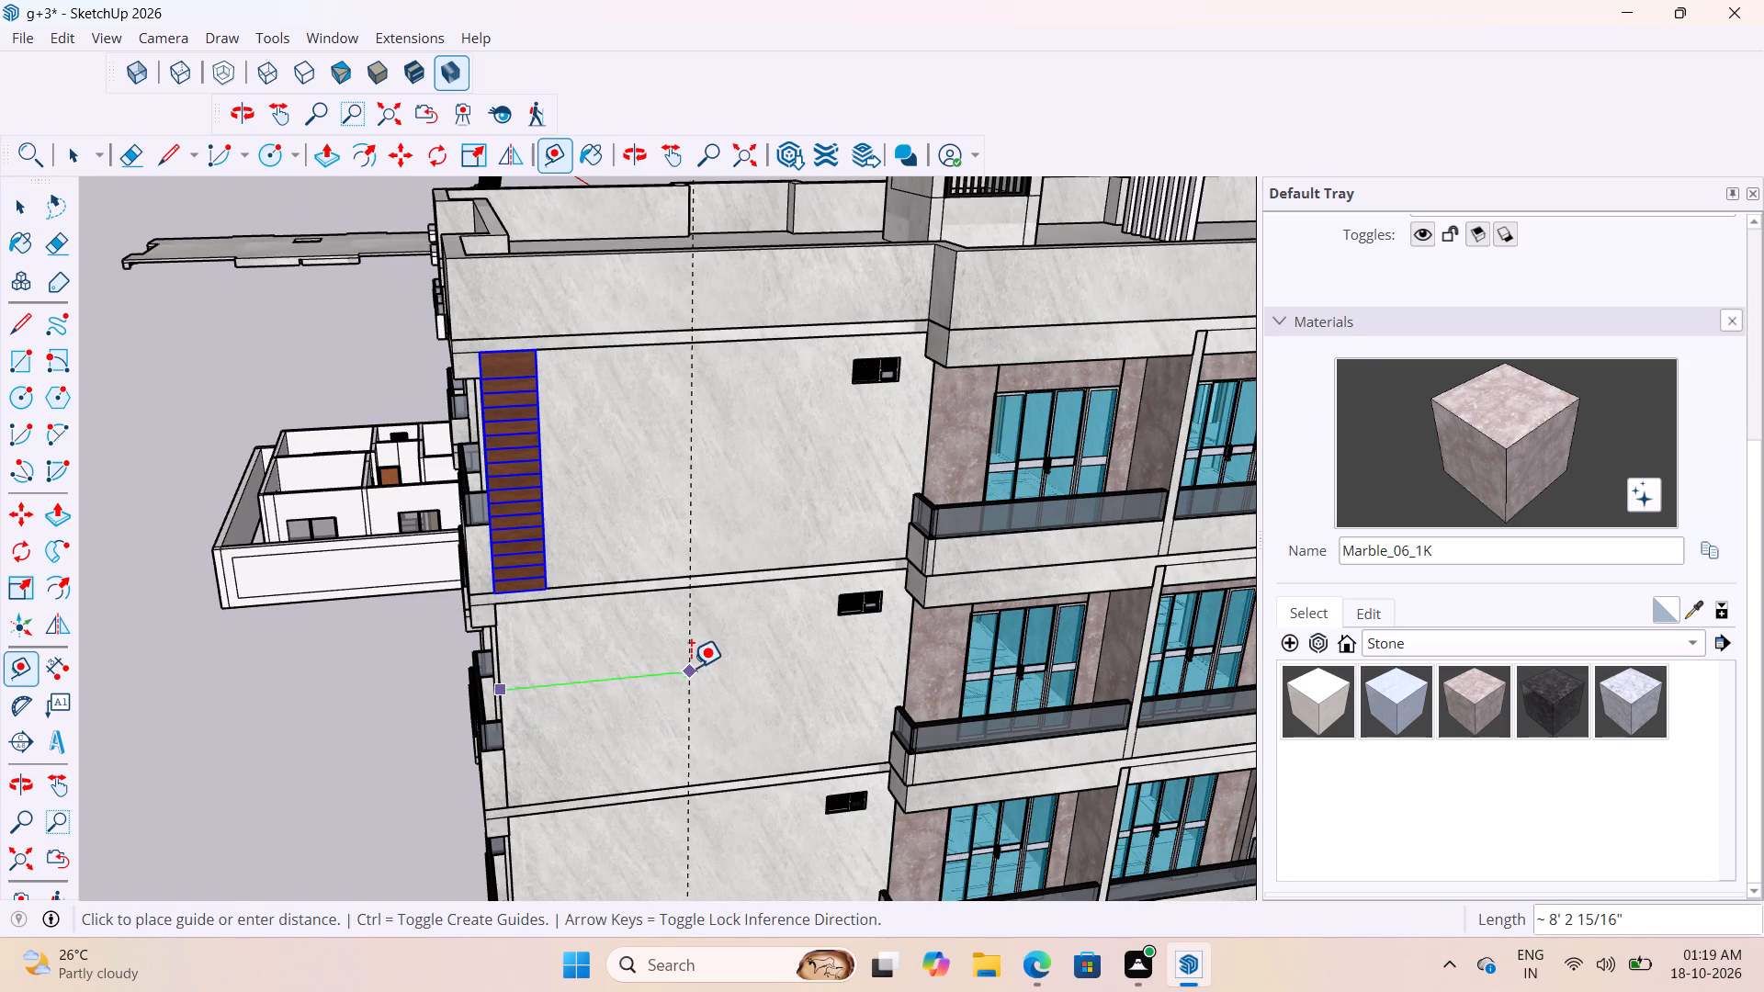
scroll(710, 665, "down", 4)
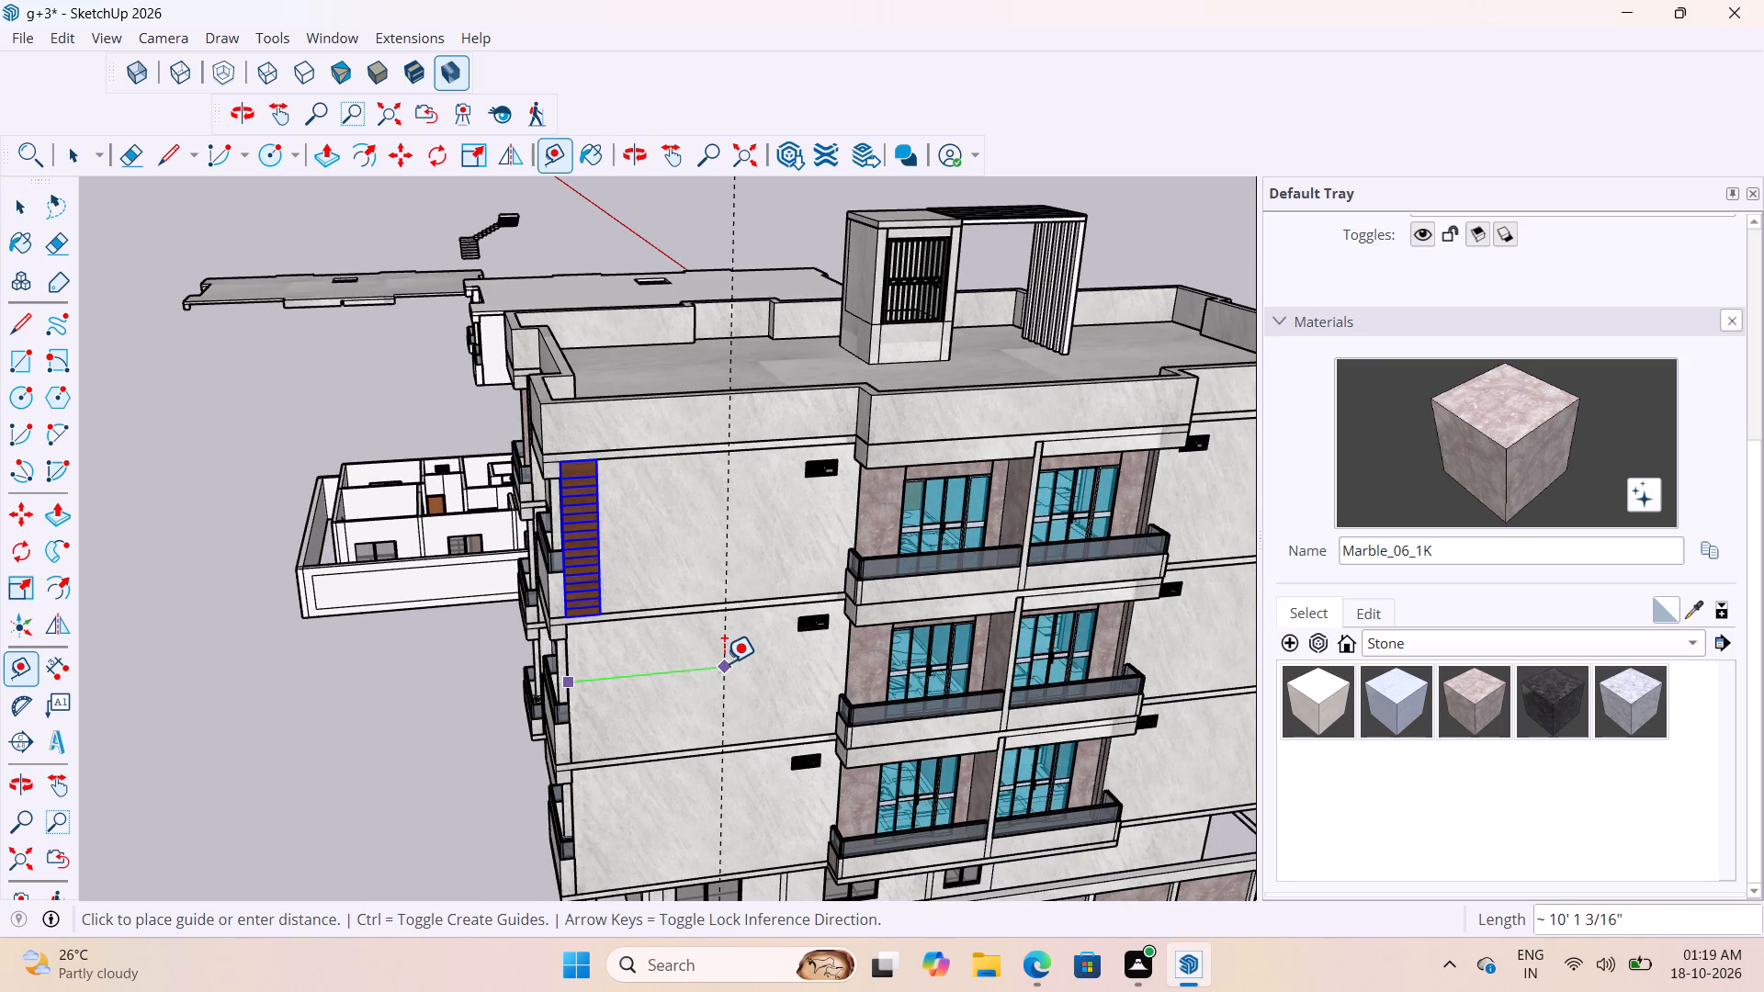
left_click(724, 663)
Scale the slat panel horizontally by about 4.77 from the outer wall corner so its far edge reaches the vertical guide.
middle_click_drag(701, 639, 487, 688)
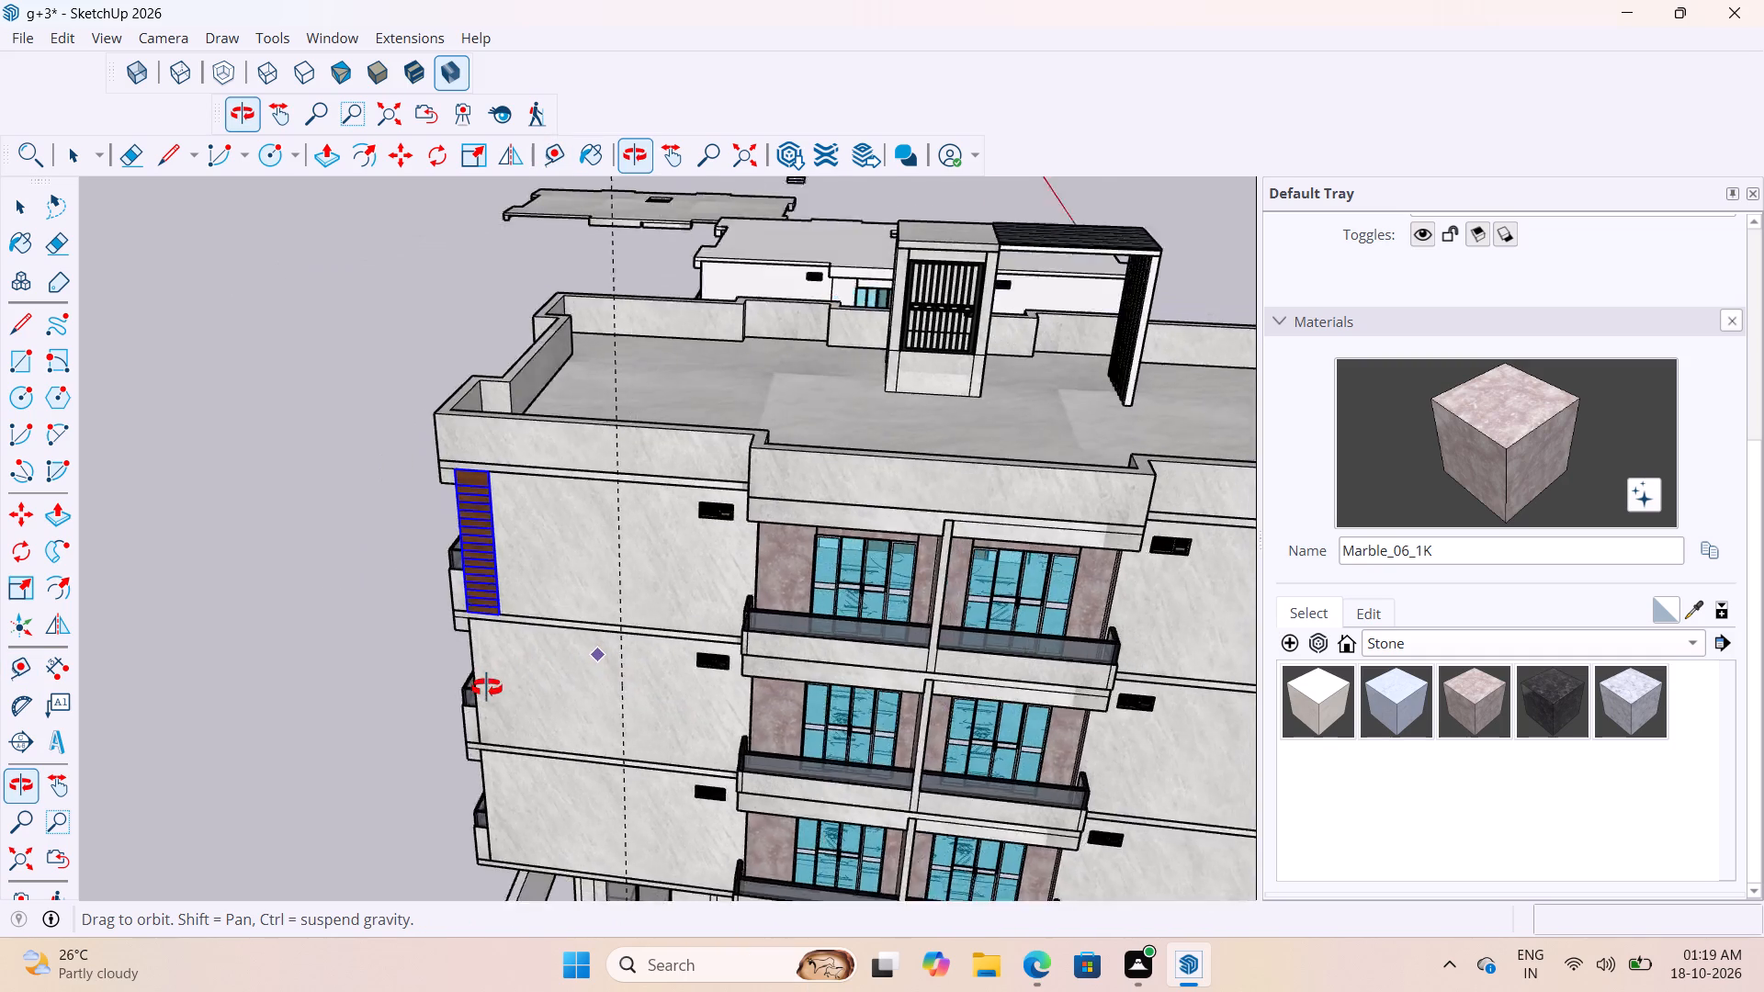
middle_click_drag(487, 688, 386, 709)
scroll(420, 601, "up", 9)
middle_click_drag(686, 510, 357, 714)
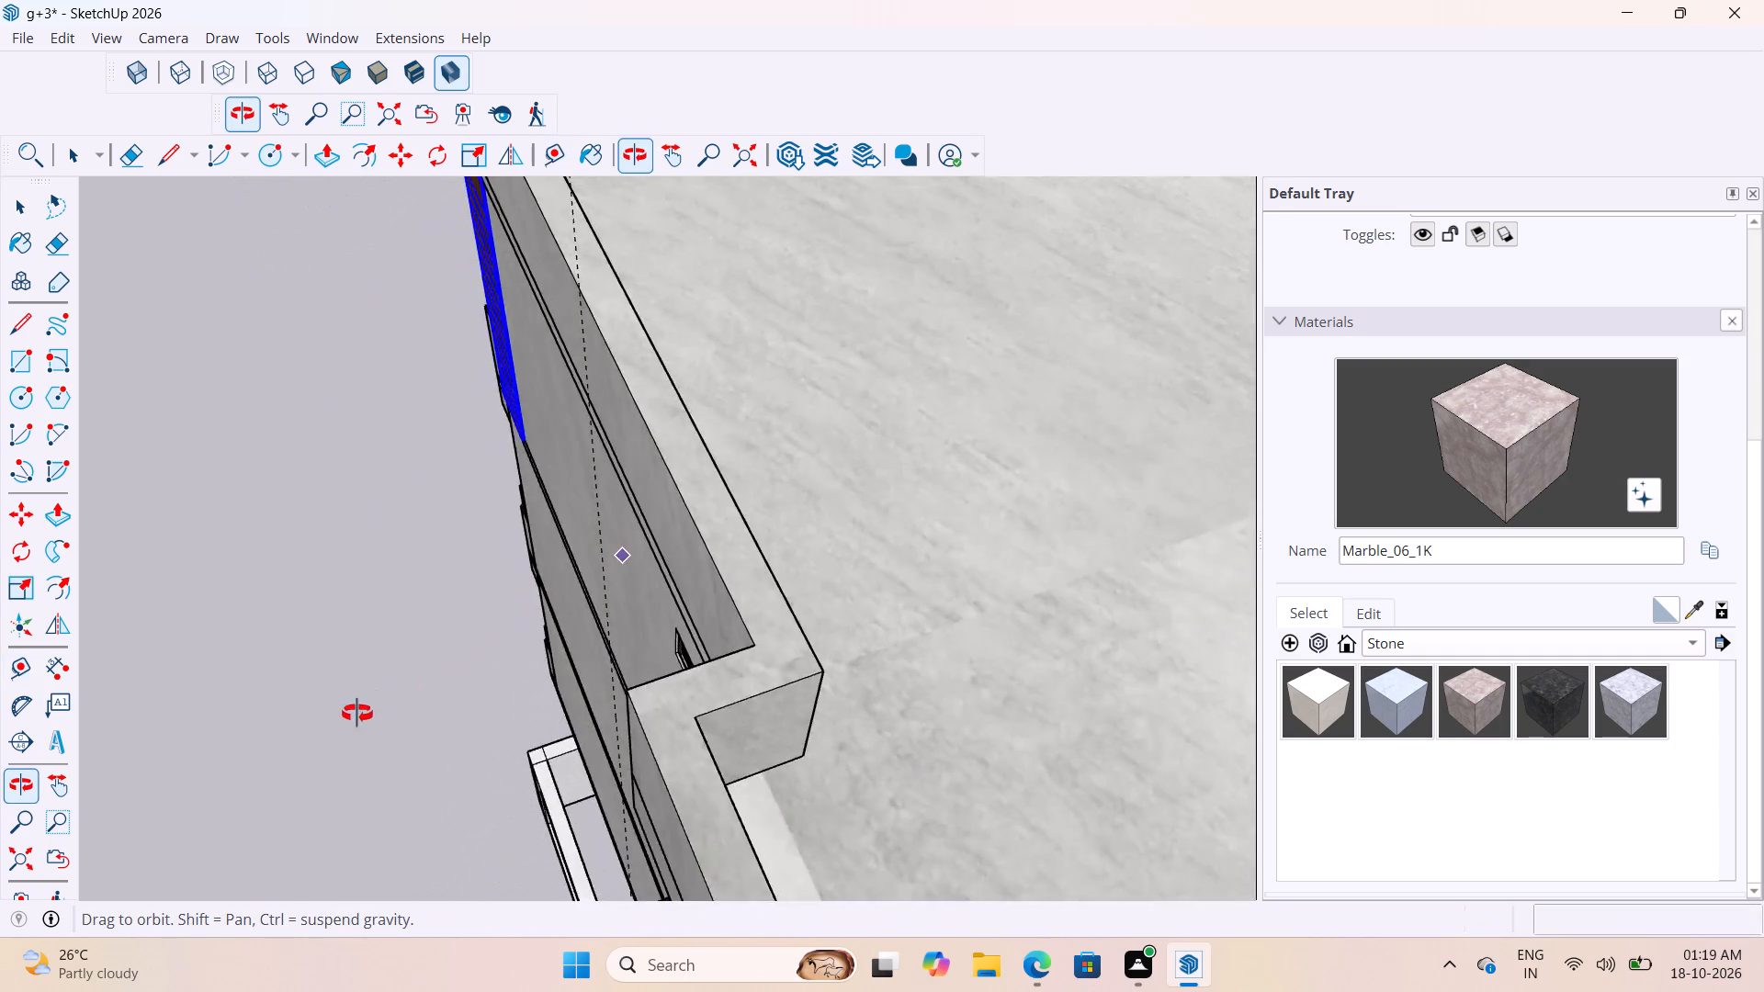
middle_click_drag(357, 714, 614, 579)
scroll(593, 582, "up", 1)
scroll(593, 582, "down", 5)
key("s")
scroll(469, 480, "up", 5)
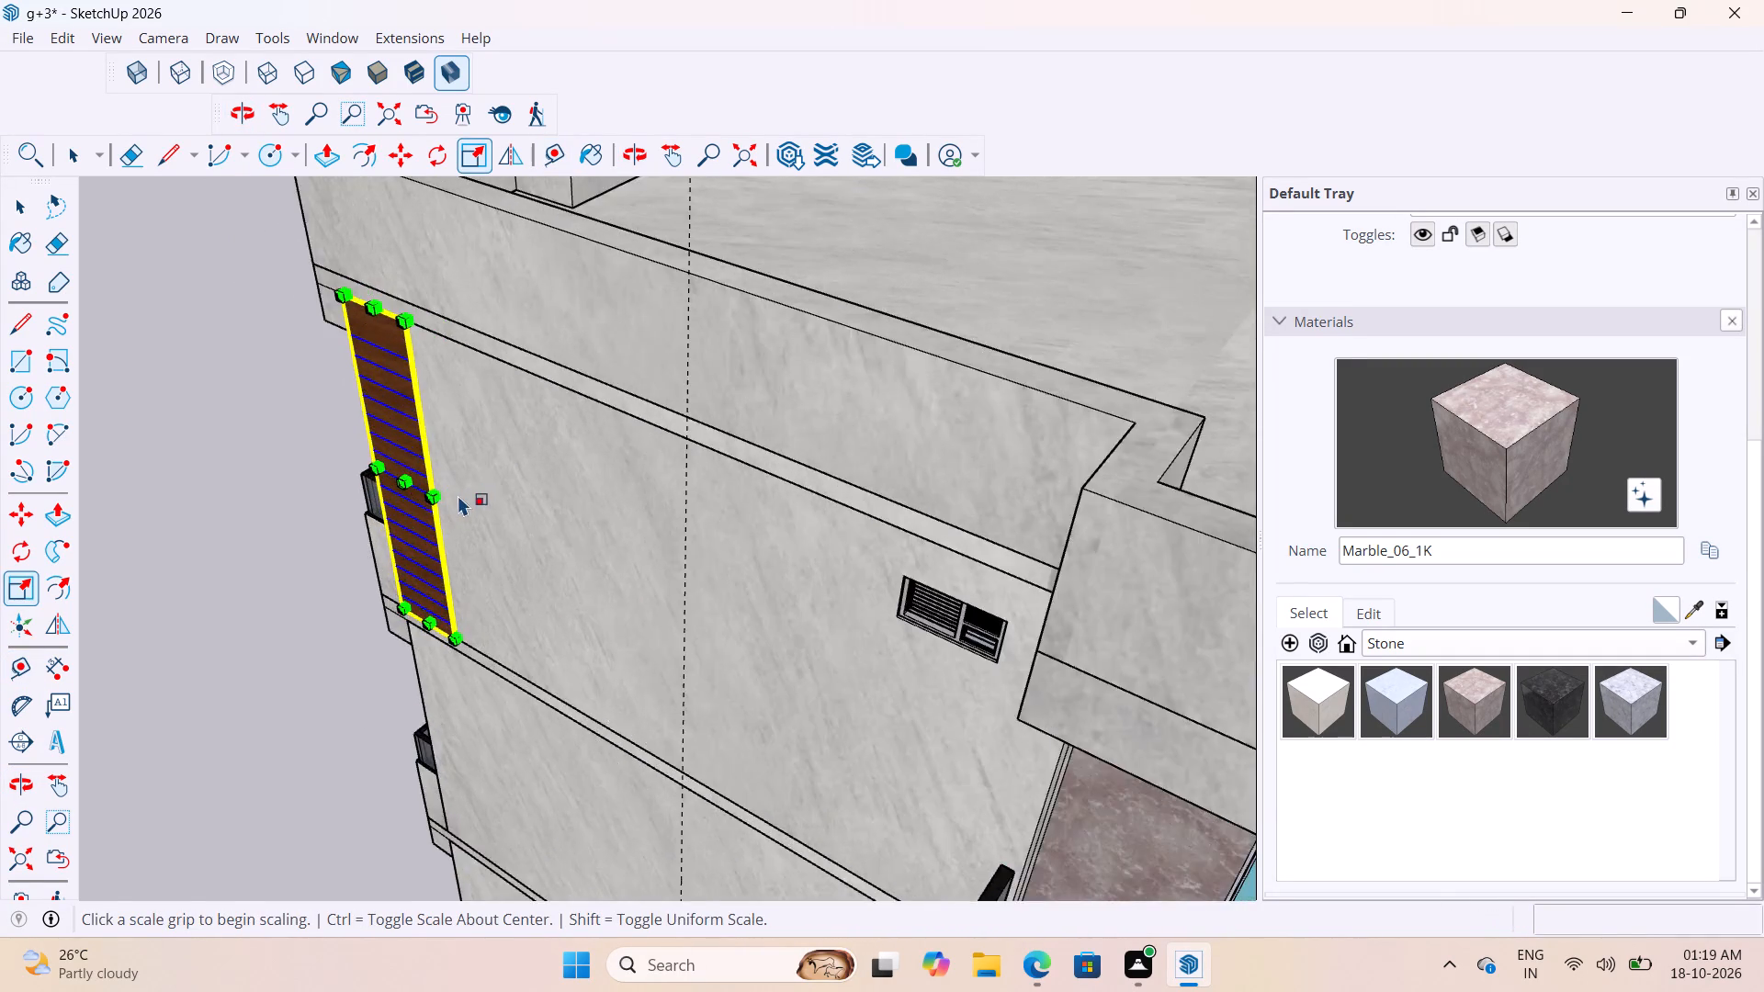
scroll(458, 495, "up", 20)
scroll(458, 495, "up", 5)
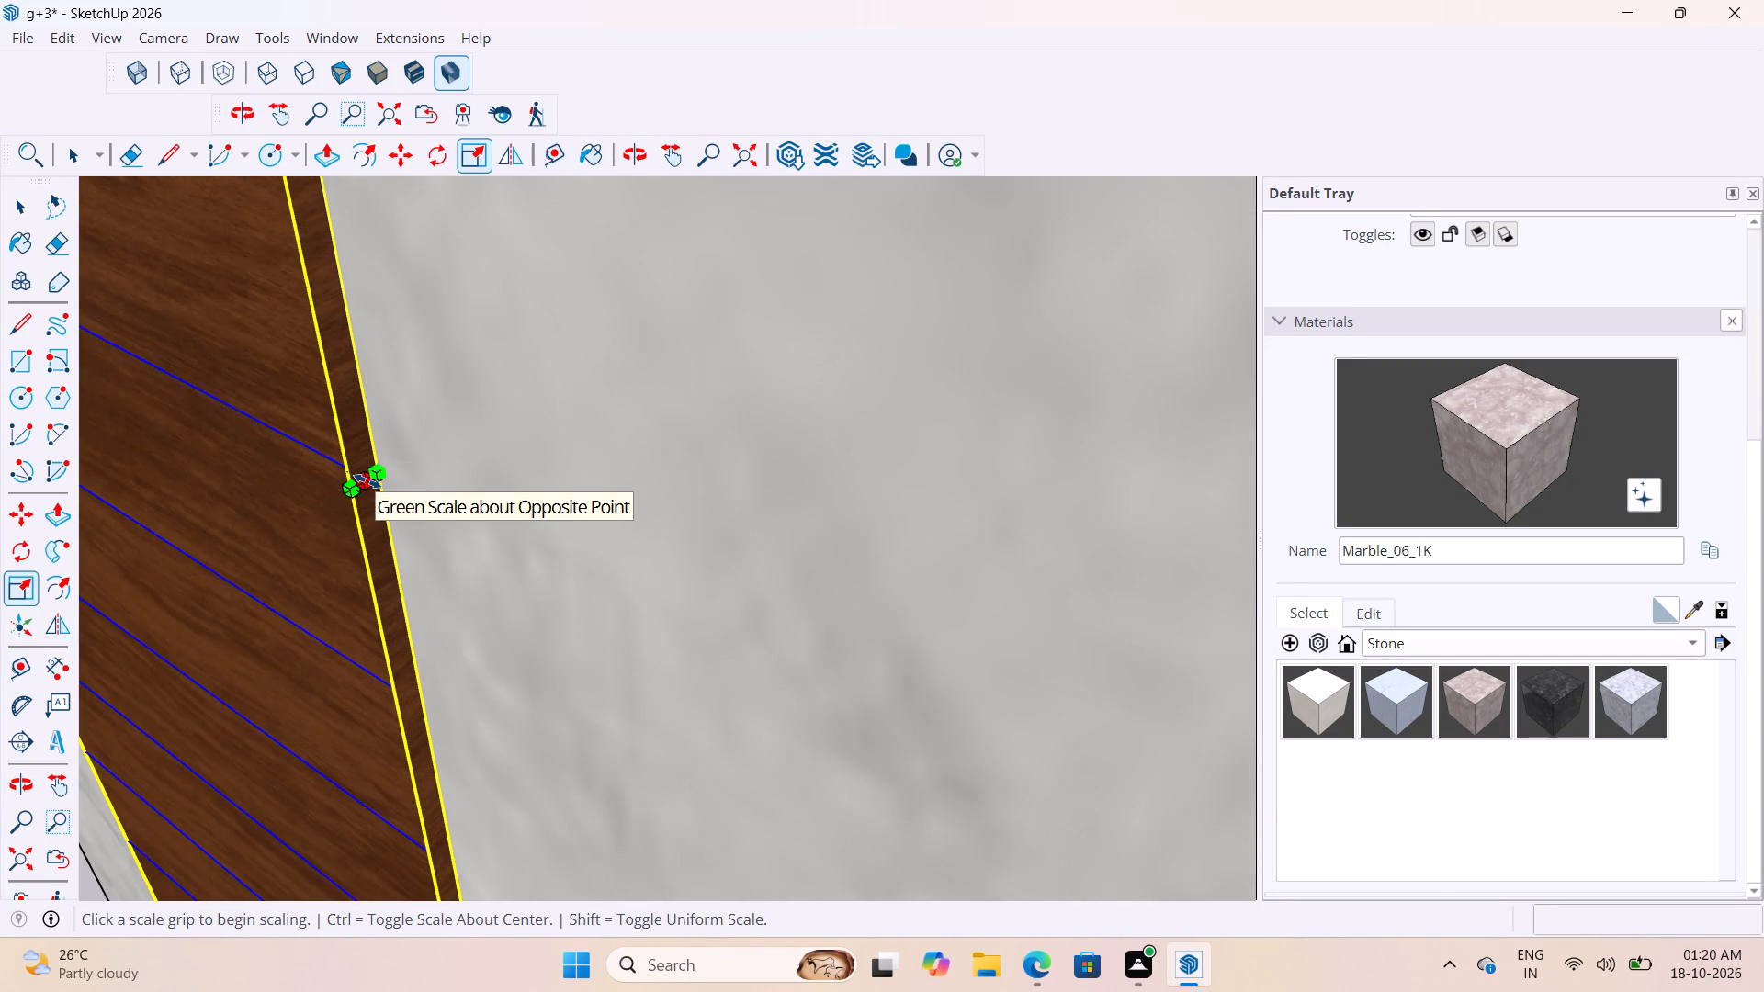
left_click(367, 481)
scroll(458, 513, "down", 18)
scroll(457, 513, "down", 6)
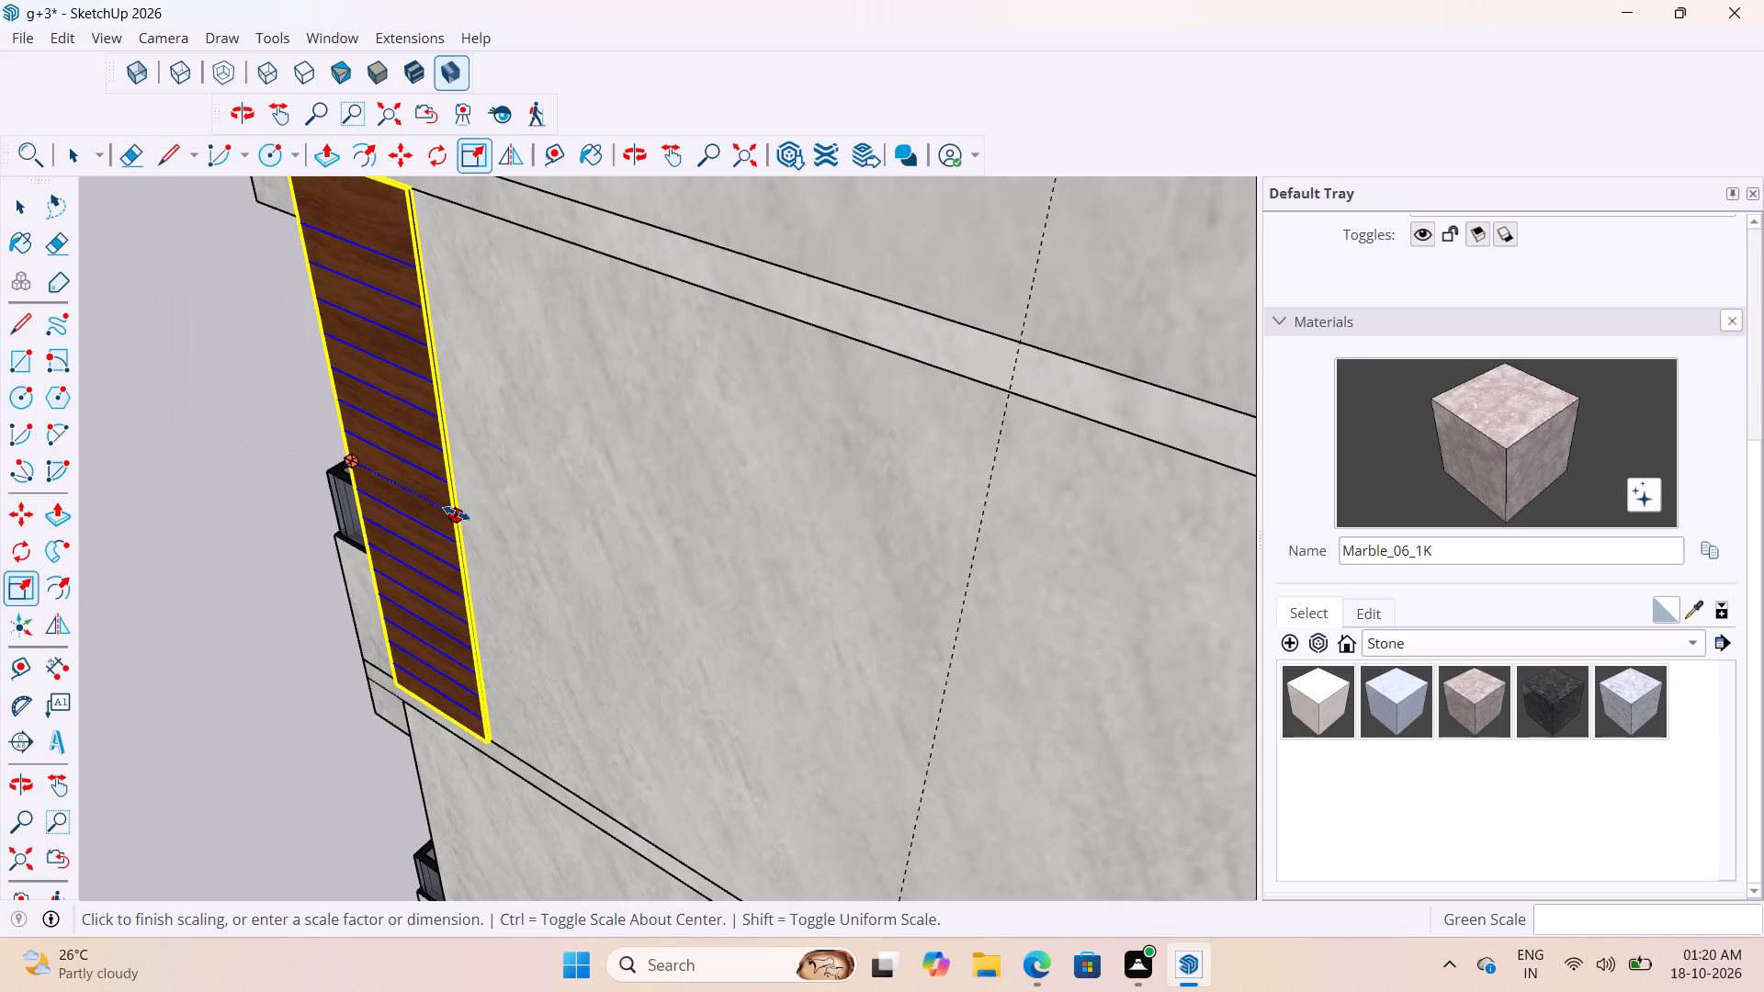
scroll(457, 513, "down", 5)
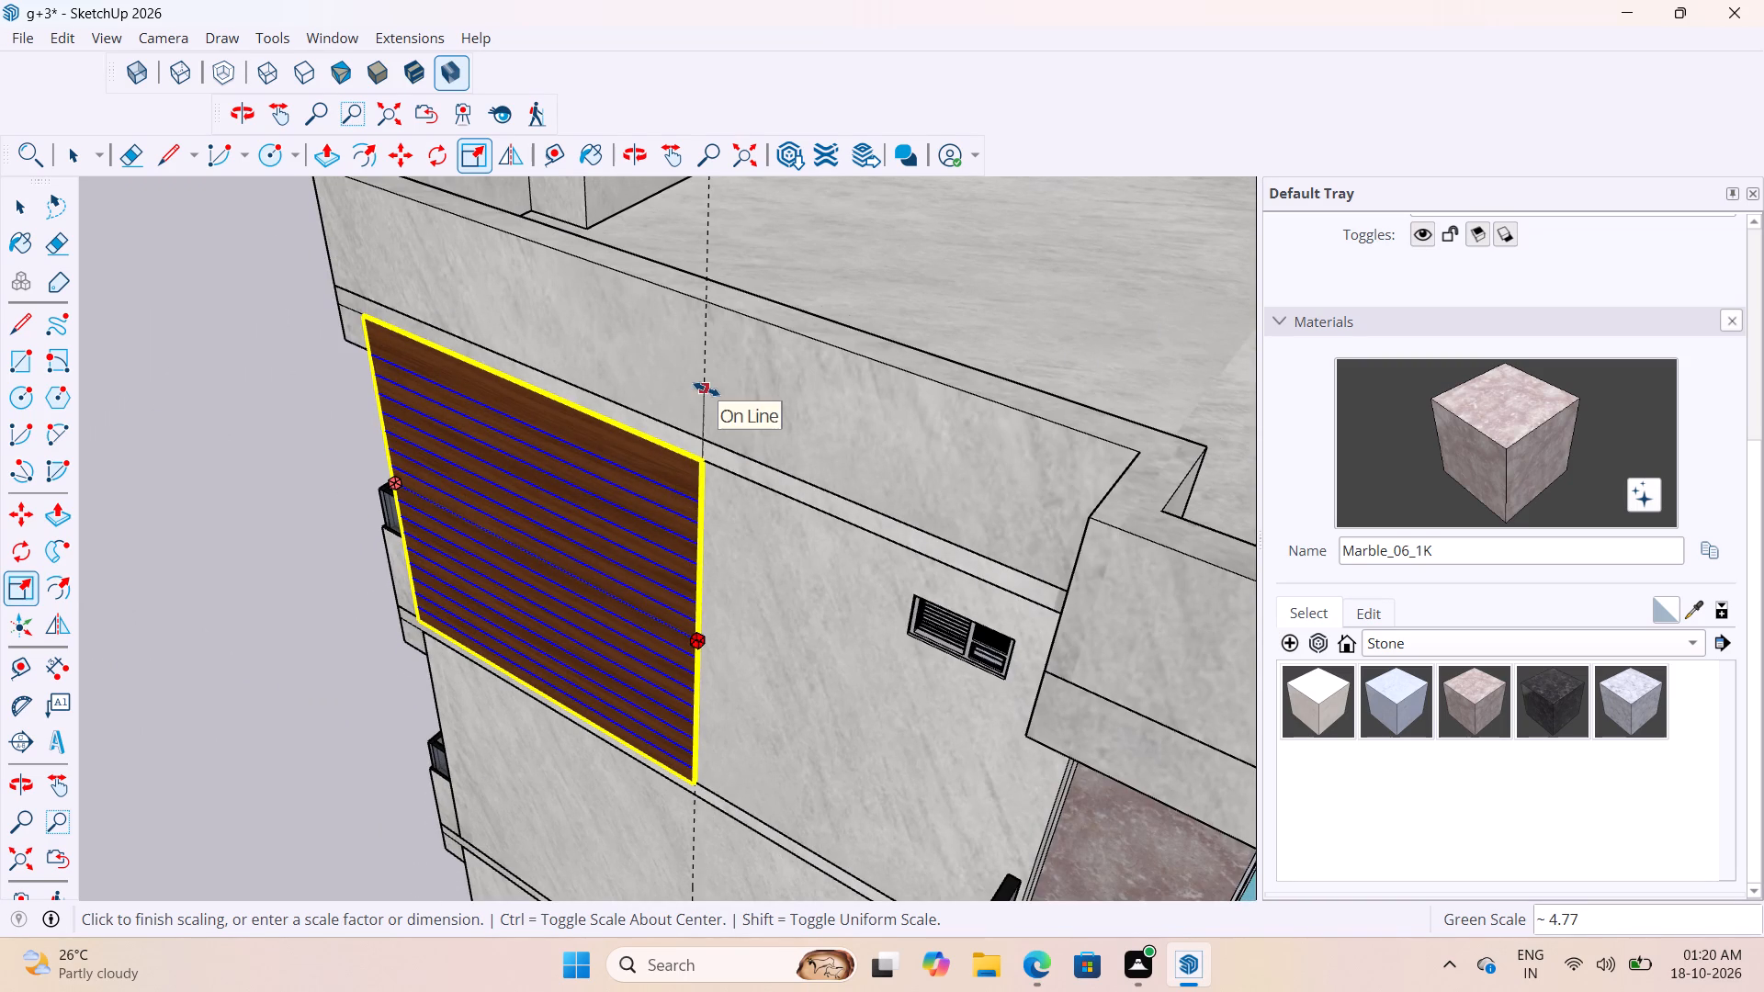
left_click(707, 389)
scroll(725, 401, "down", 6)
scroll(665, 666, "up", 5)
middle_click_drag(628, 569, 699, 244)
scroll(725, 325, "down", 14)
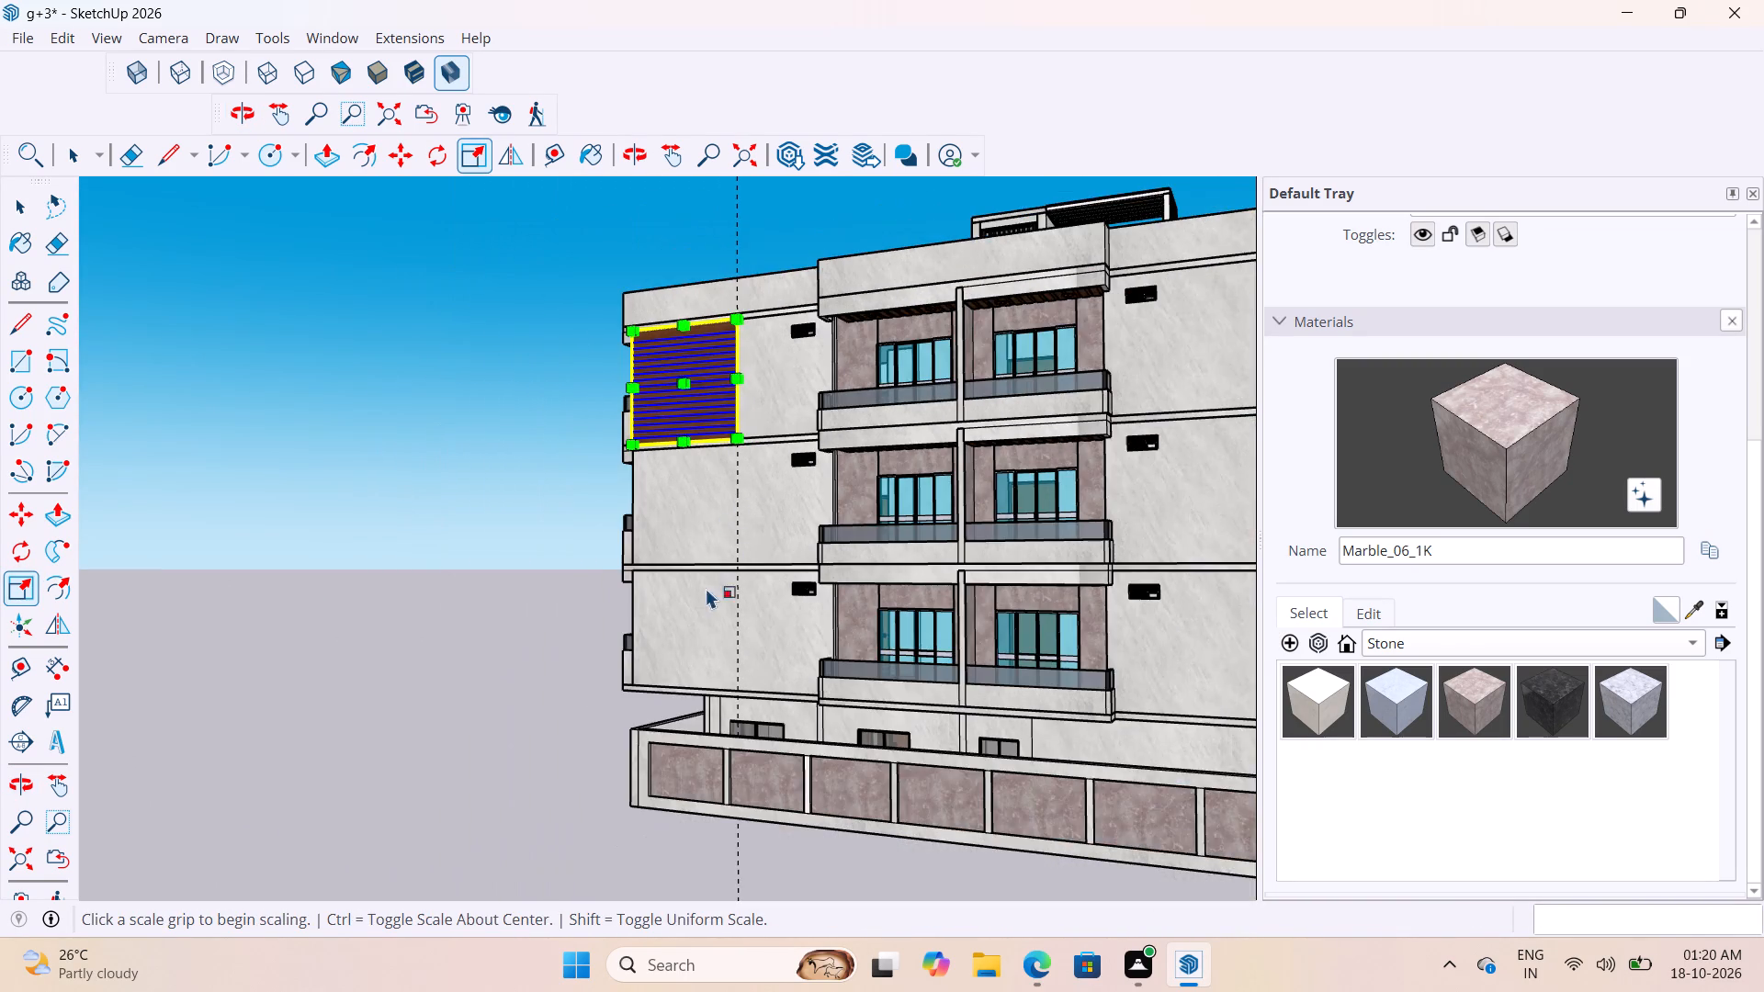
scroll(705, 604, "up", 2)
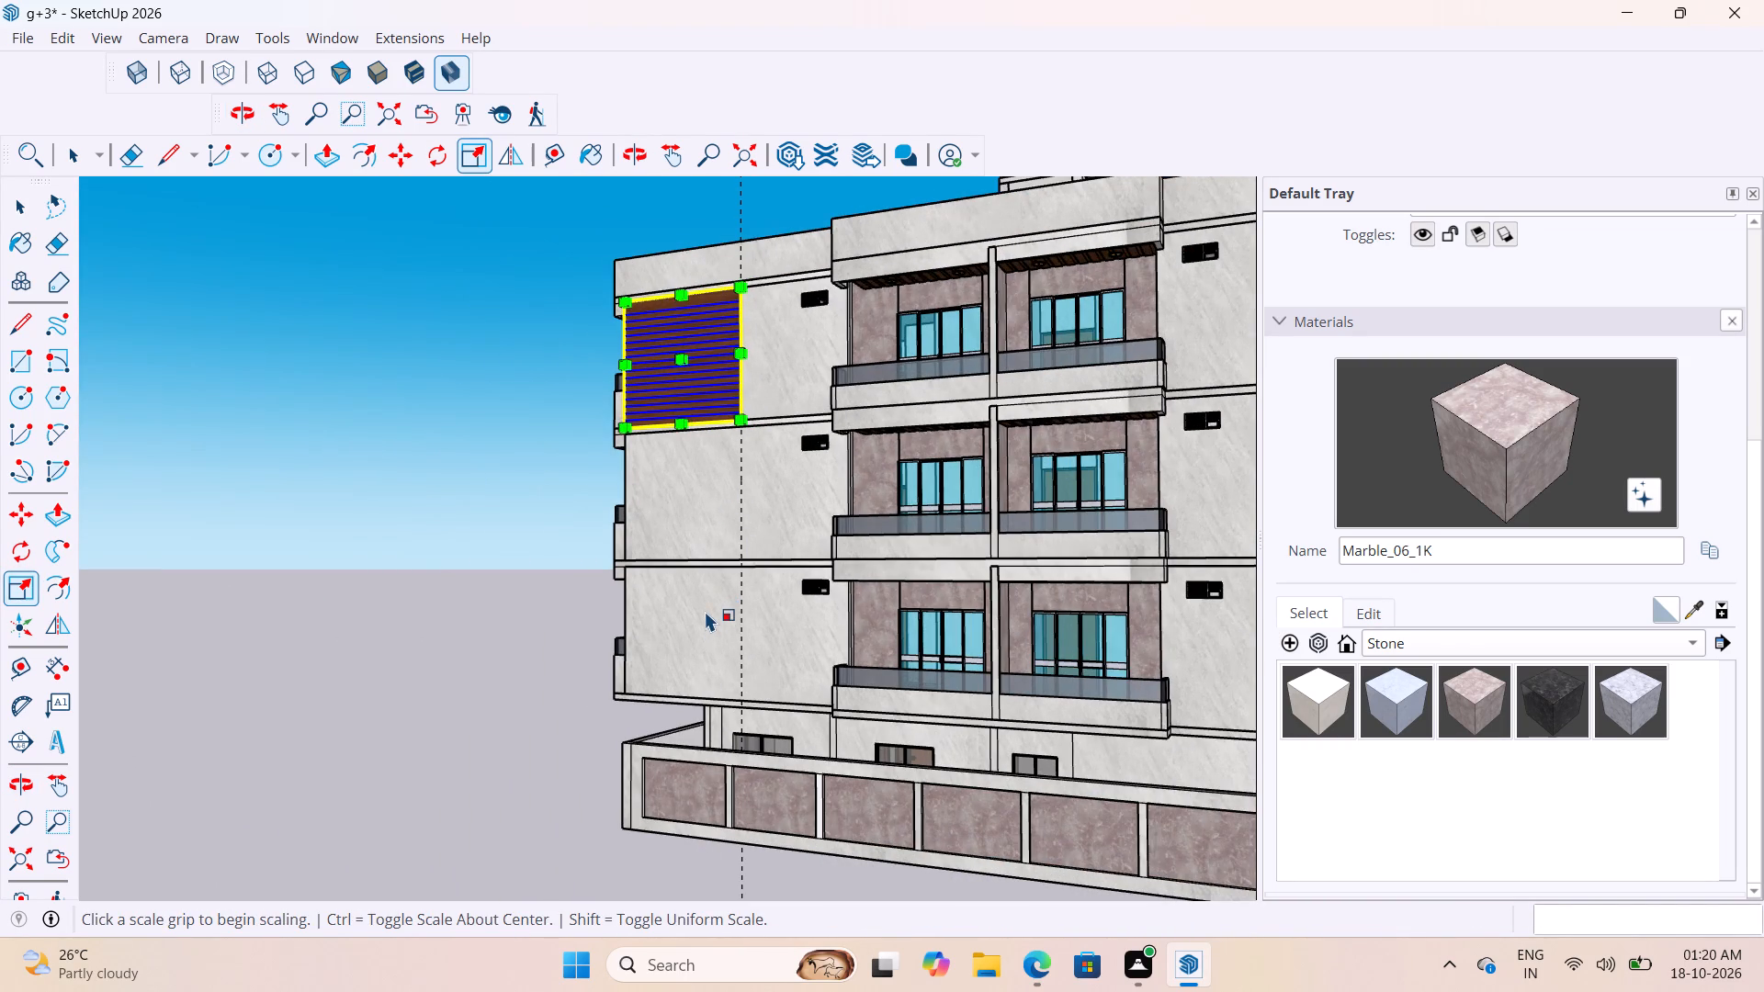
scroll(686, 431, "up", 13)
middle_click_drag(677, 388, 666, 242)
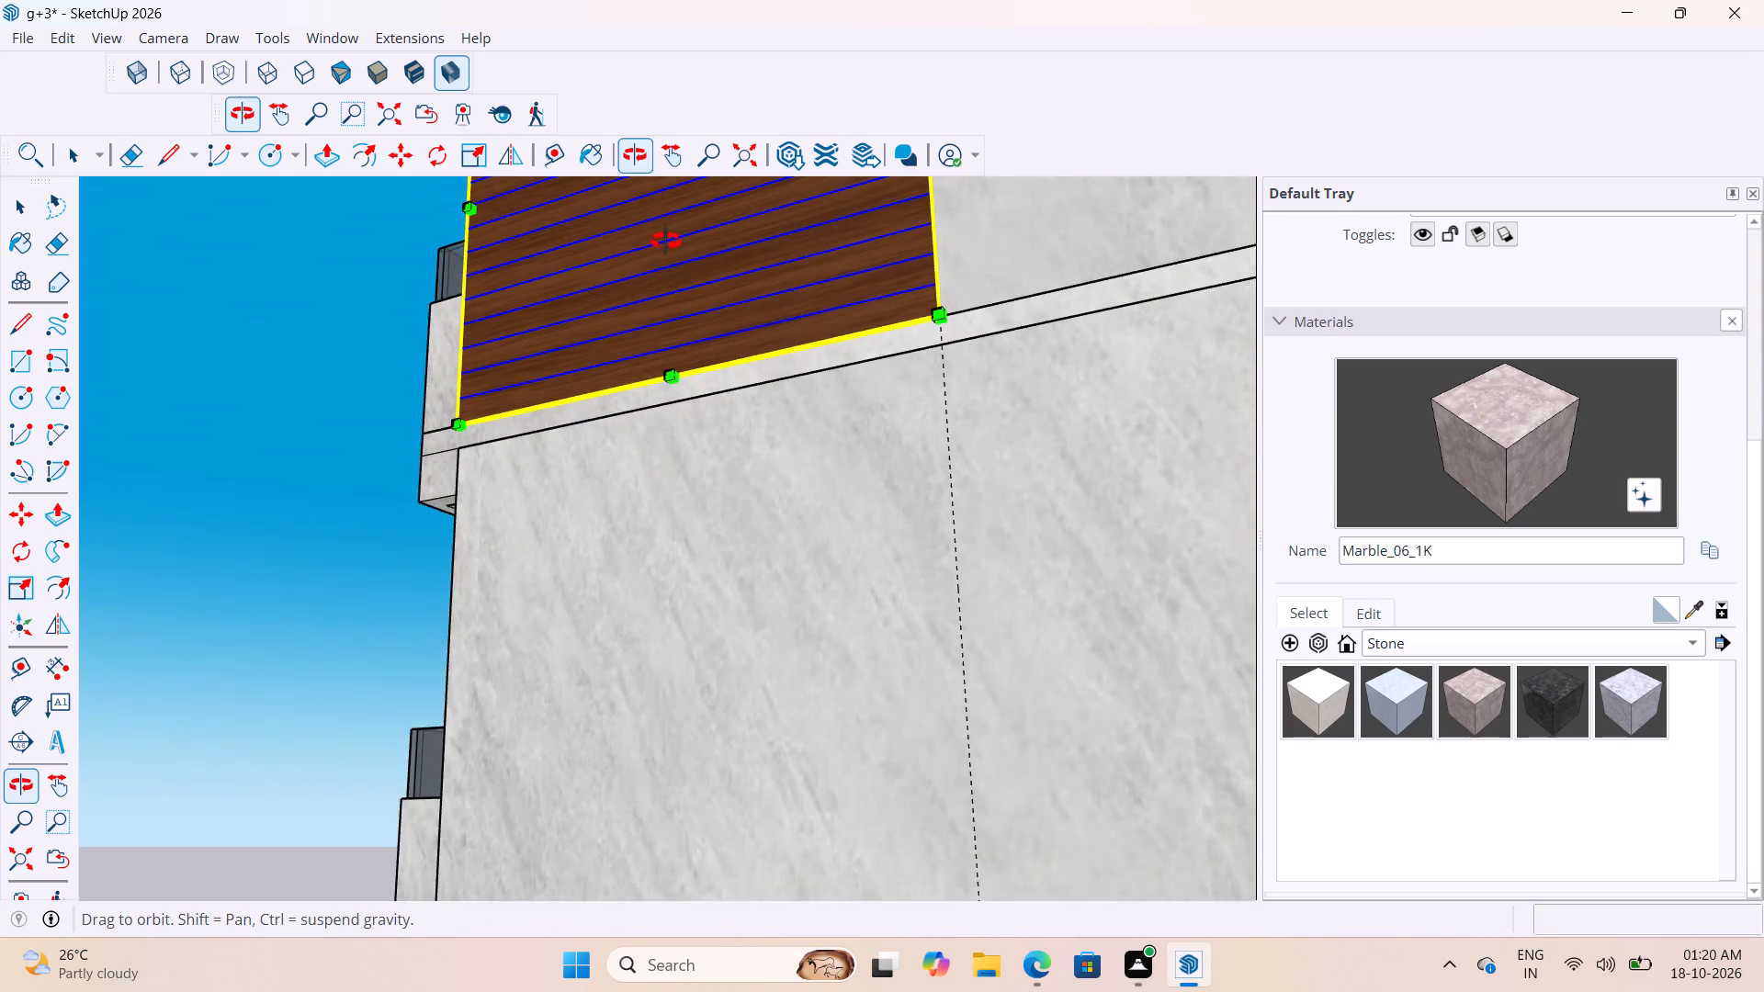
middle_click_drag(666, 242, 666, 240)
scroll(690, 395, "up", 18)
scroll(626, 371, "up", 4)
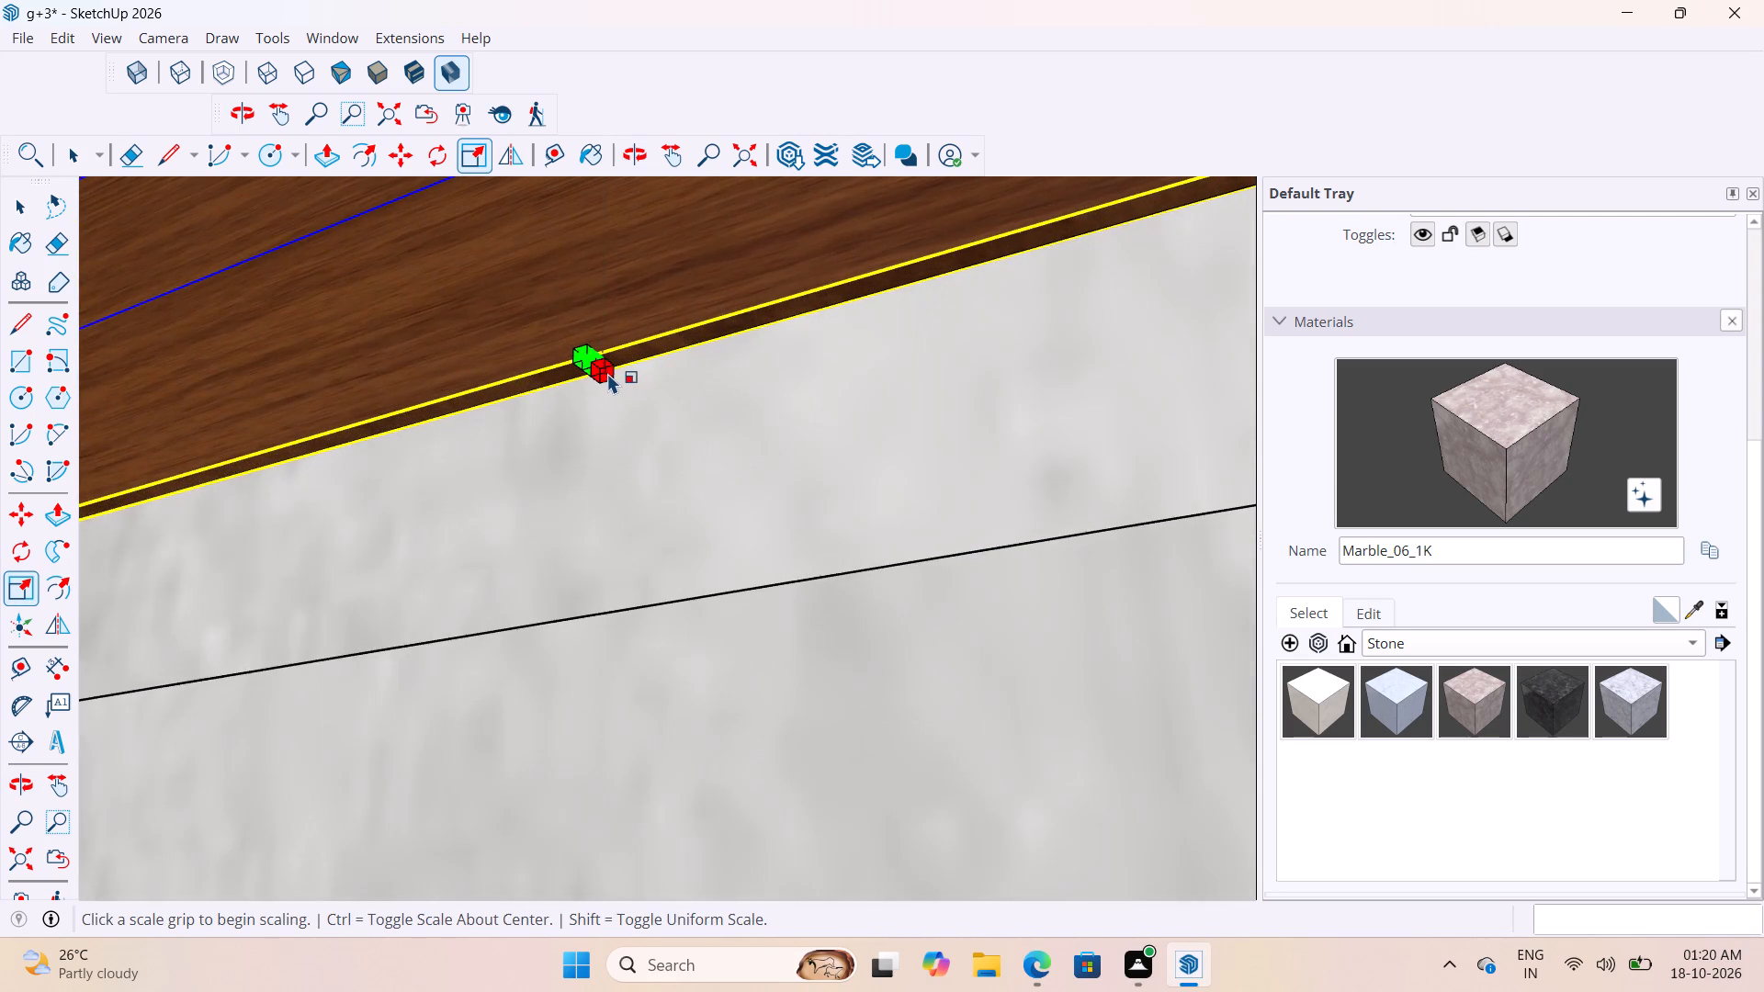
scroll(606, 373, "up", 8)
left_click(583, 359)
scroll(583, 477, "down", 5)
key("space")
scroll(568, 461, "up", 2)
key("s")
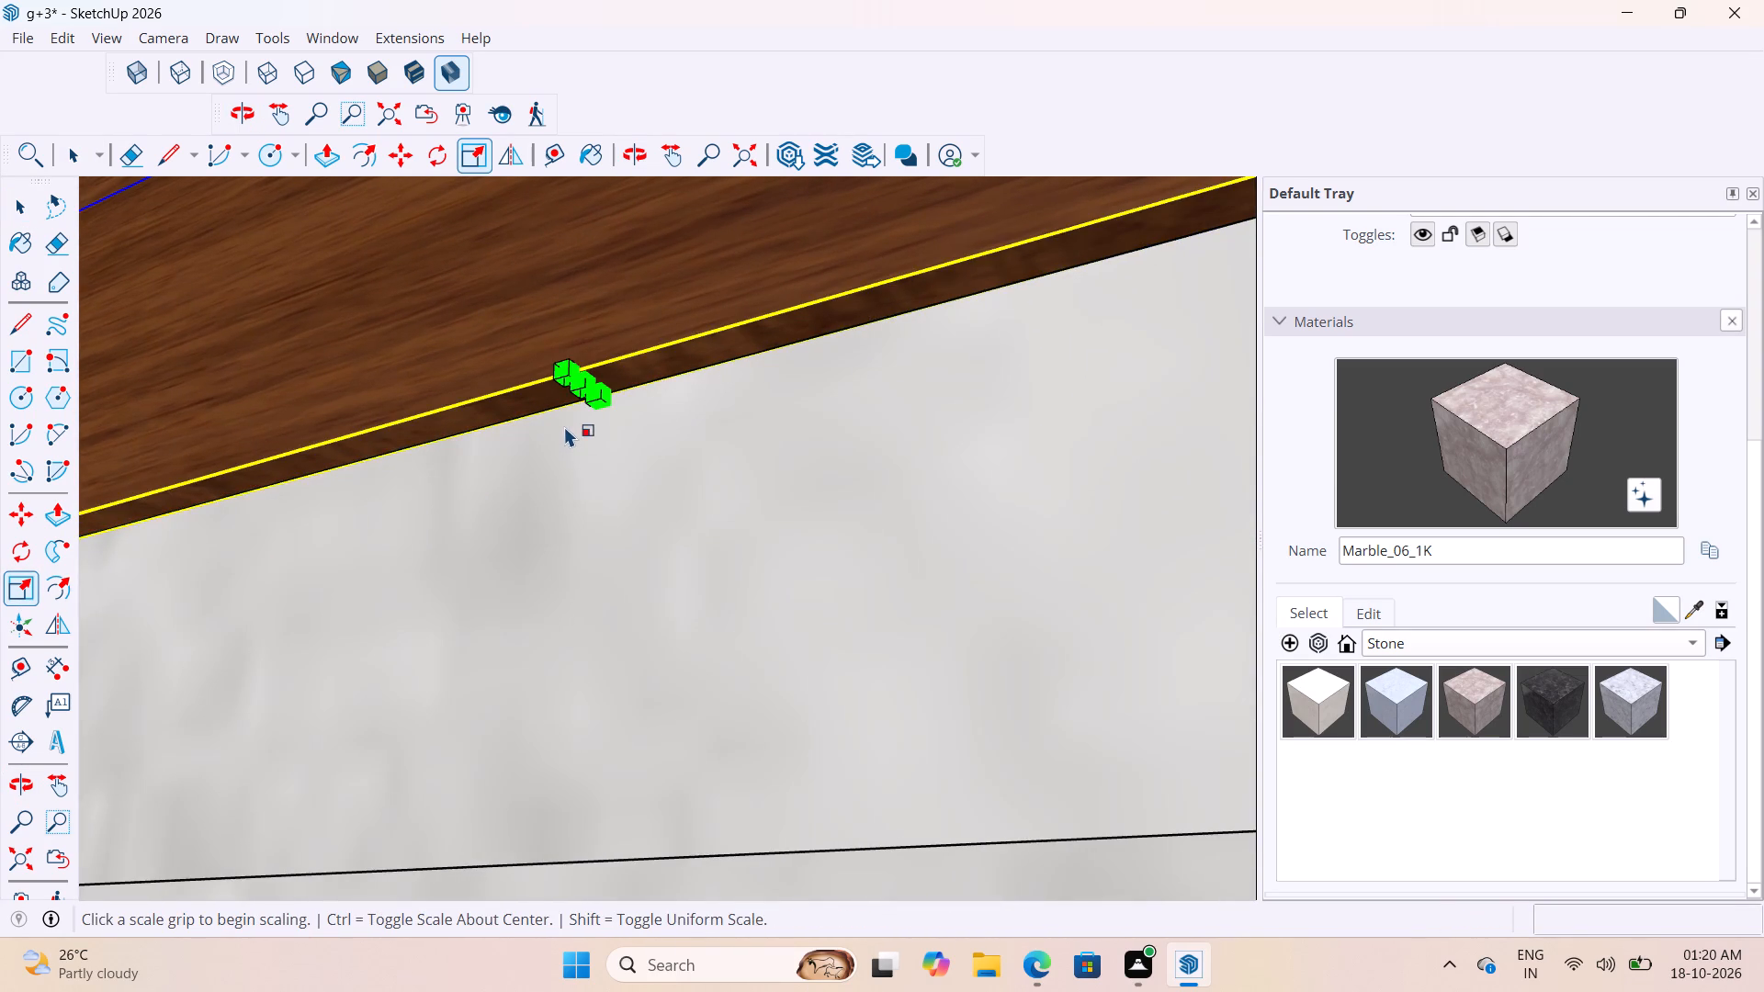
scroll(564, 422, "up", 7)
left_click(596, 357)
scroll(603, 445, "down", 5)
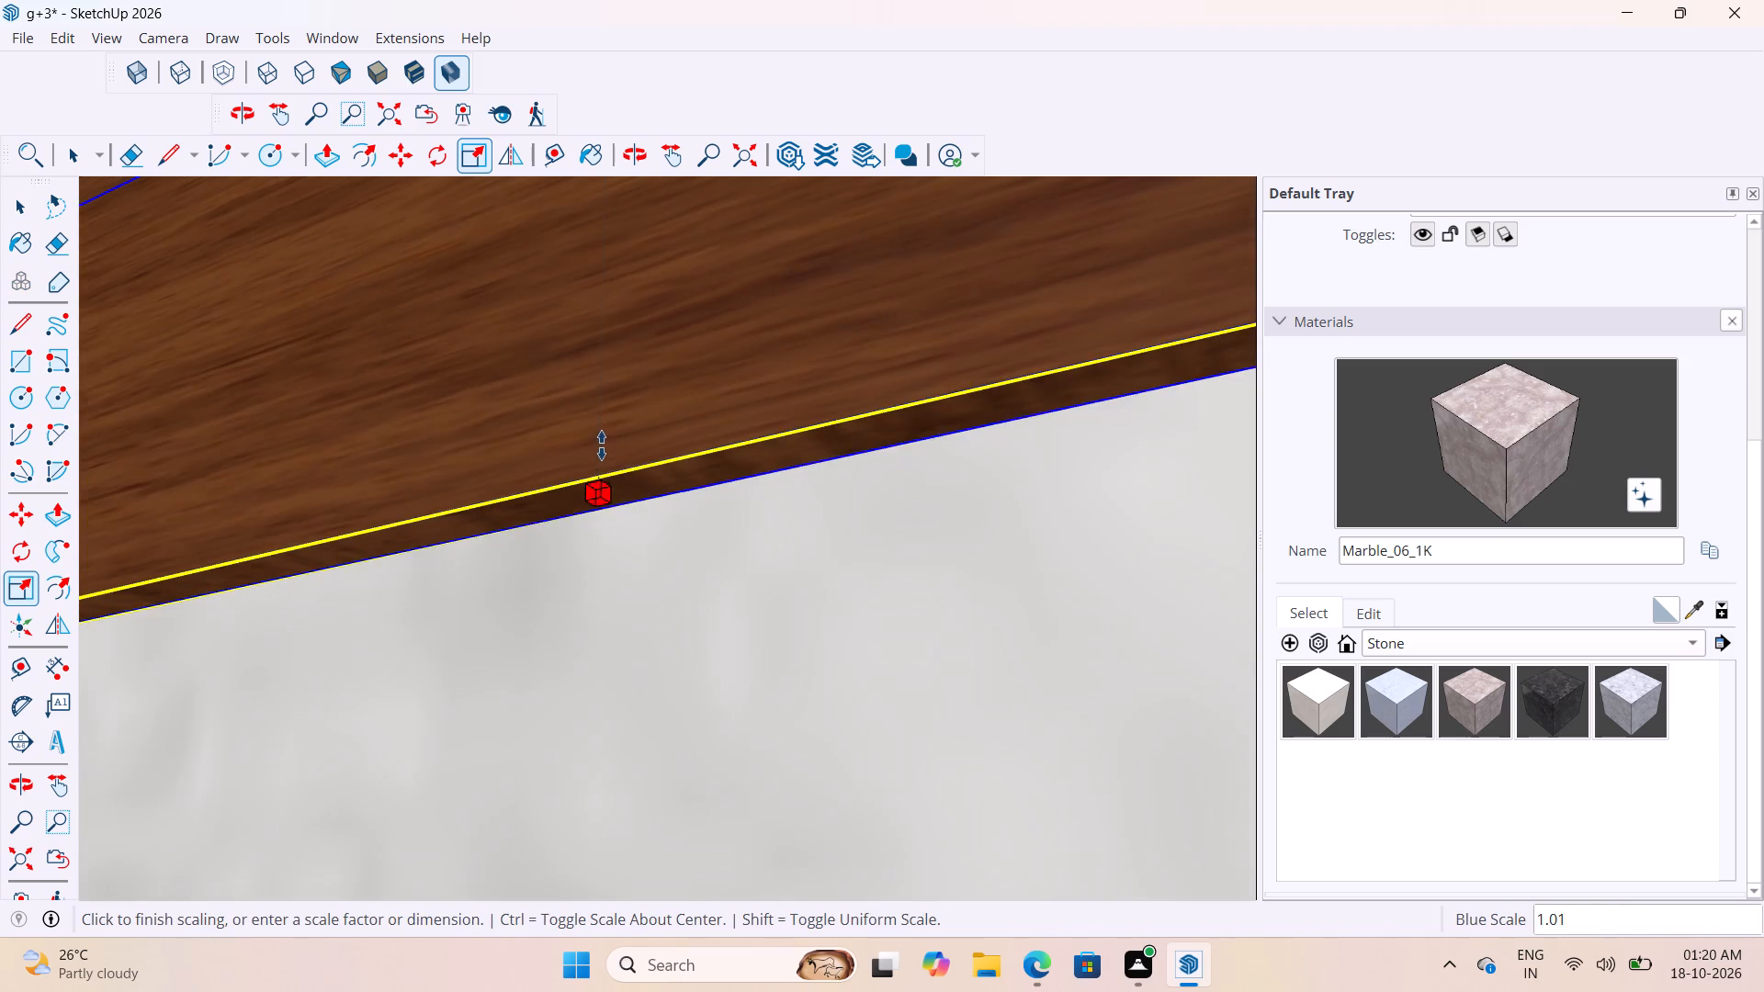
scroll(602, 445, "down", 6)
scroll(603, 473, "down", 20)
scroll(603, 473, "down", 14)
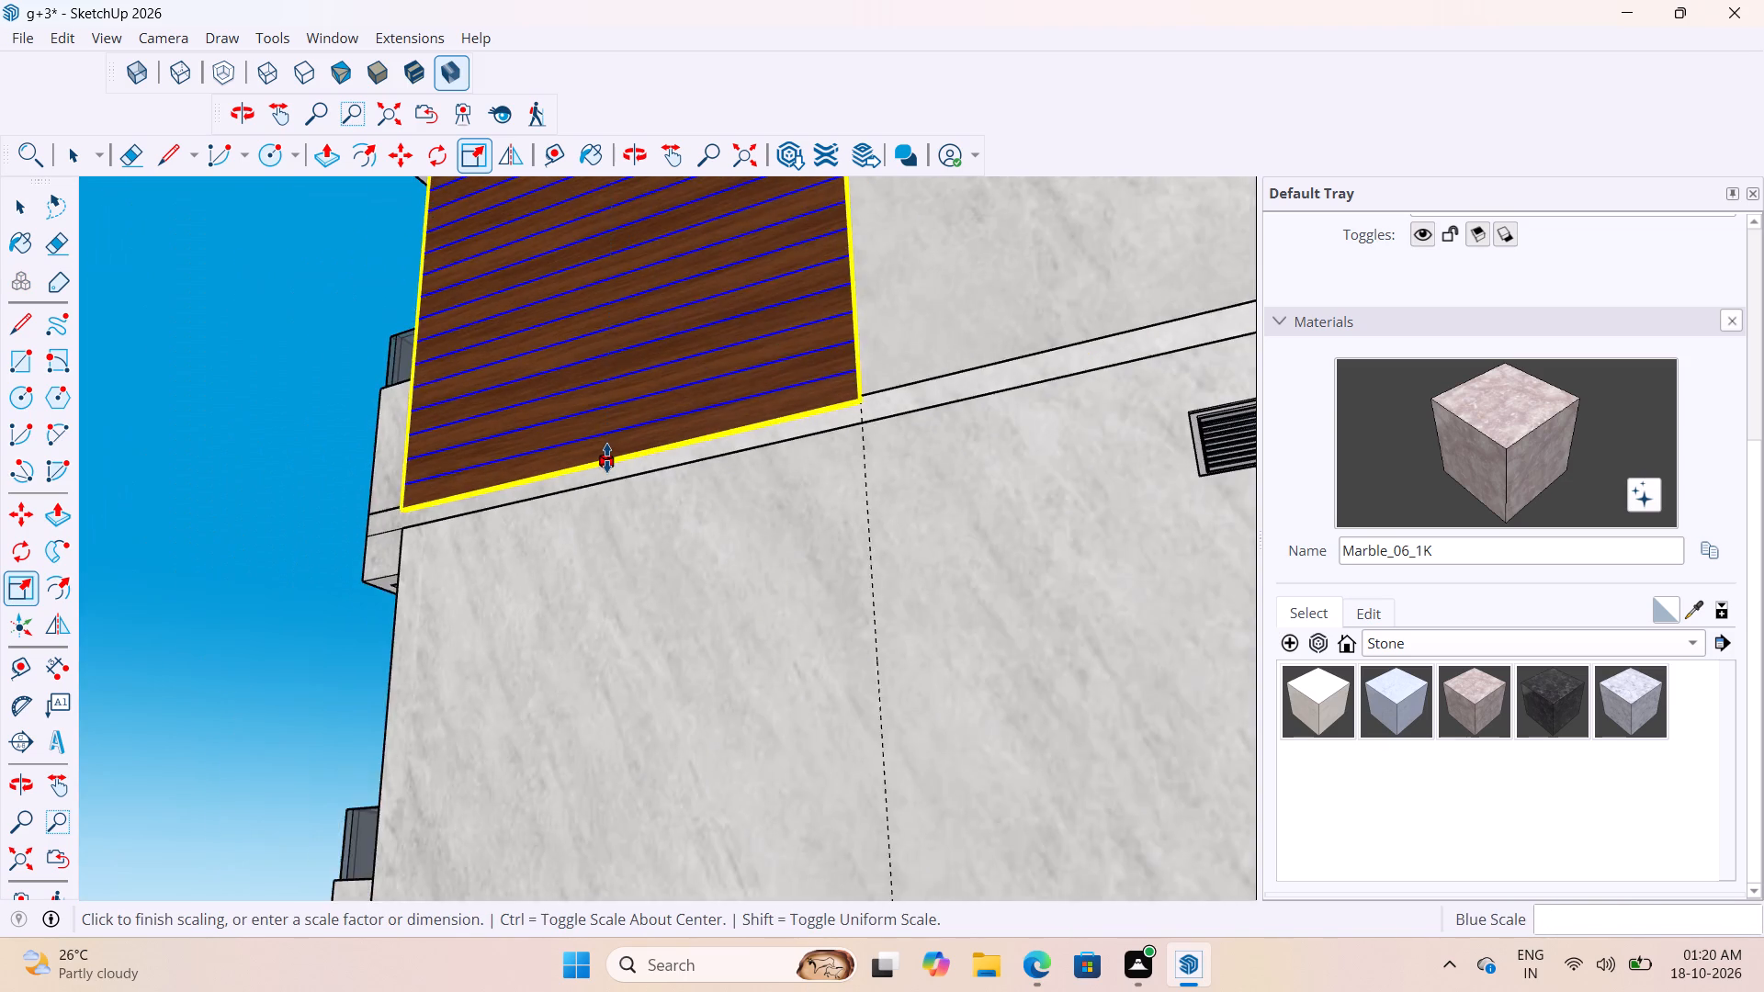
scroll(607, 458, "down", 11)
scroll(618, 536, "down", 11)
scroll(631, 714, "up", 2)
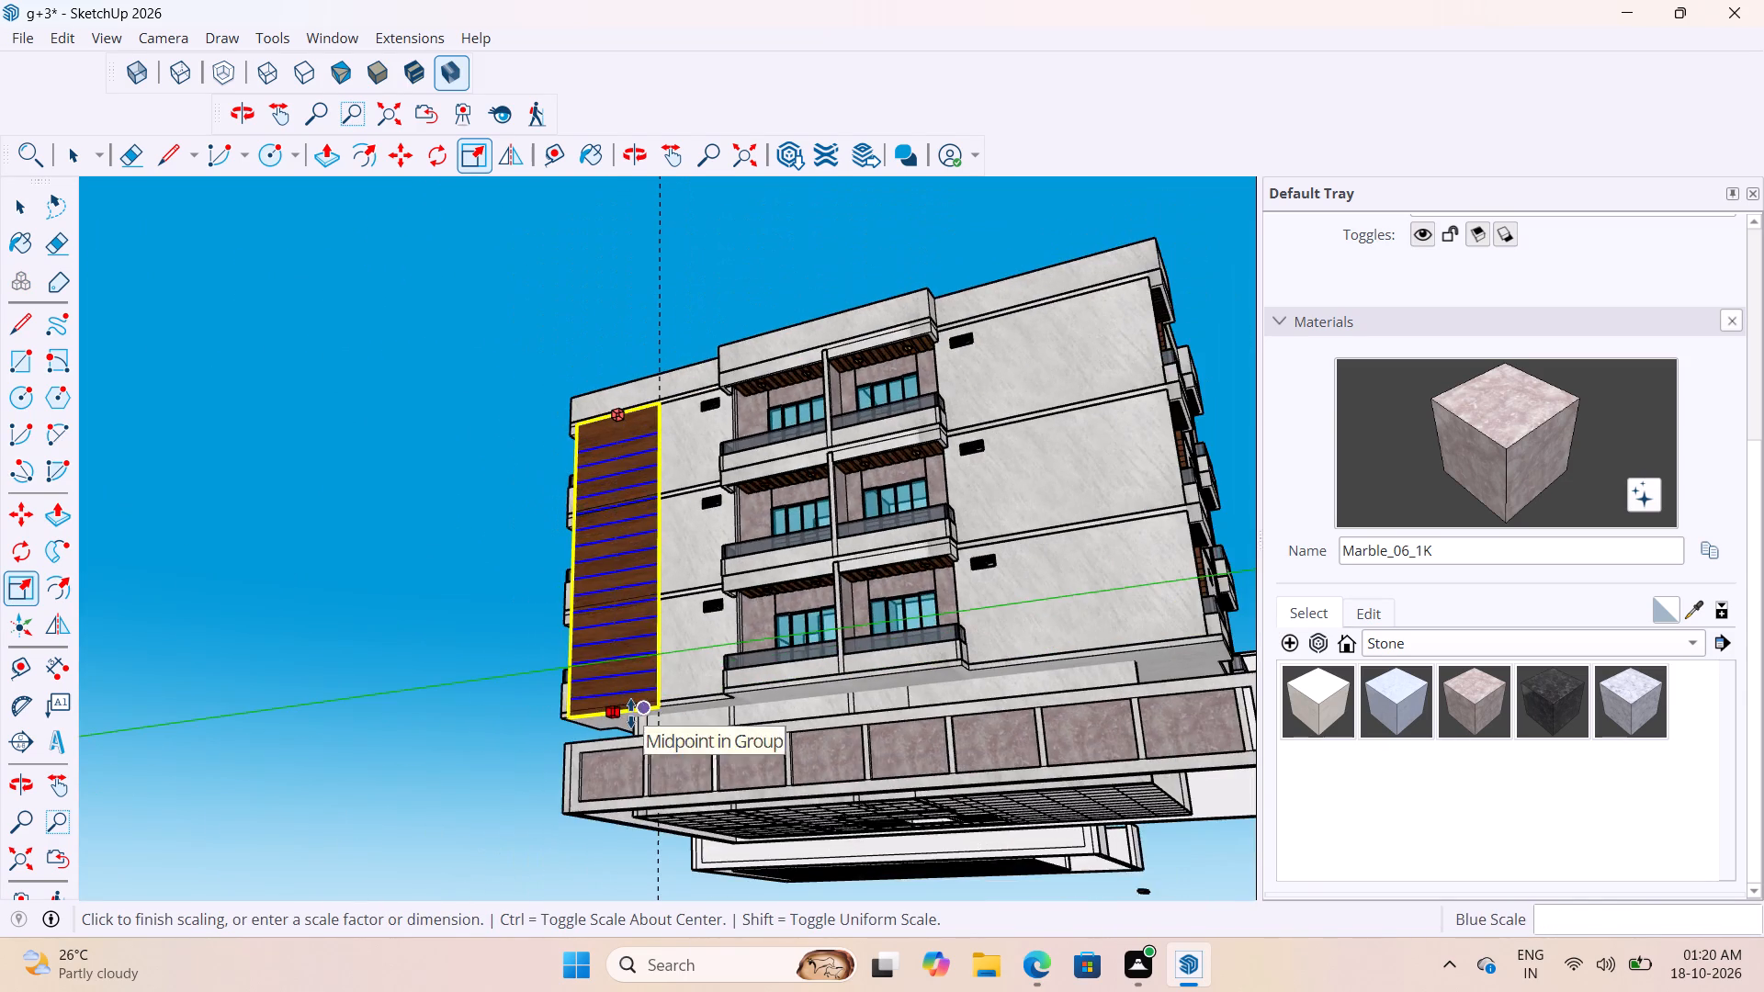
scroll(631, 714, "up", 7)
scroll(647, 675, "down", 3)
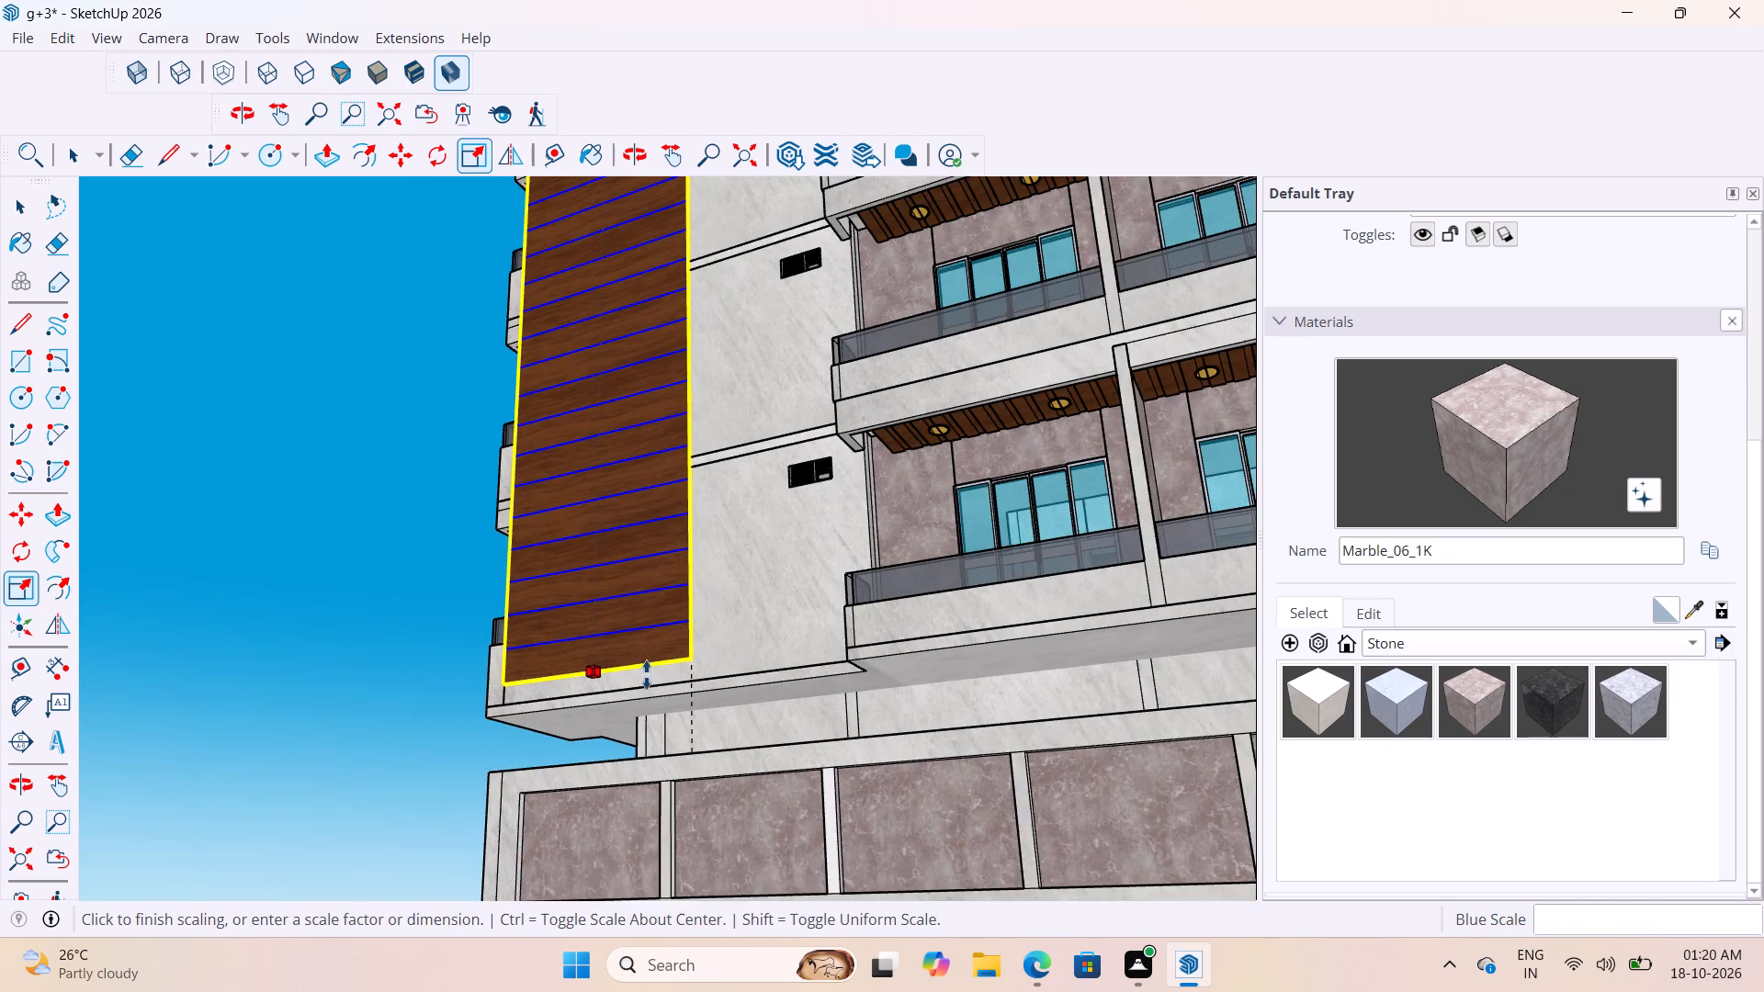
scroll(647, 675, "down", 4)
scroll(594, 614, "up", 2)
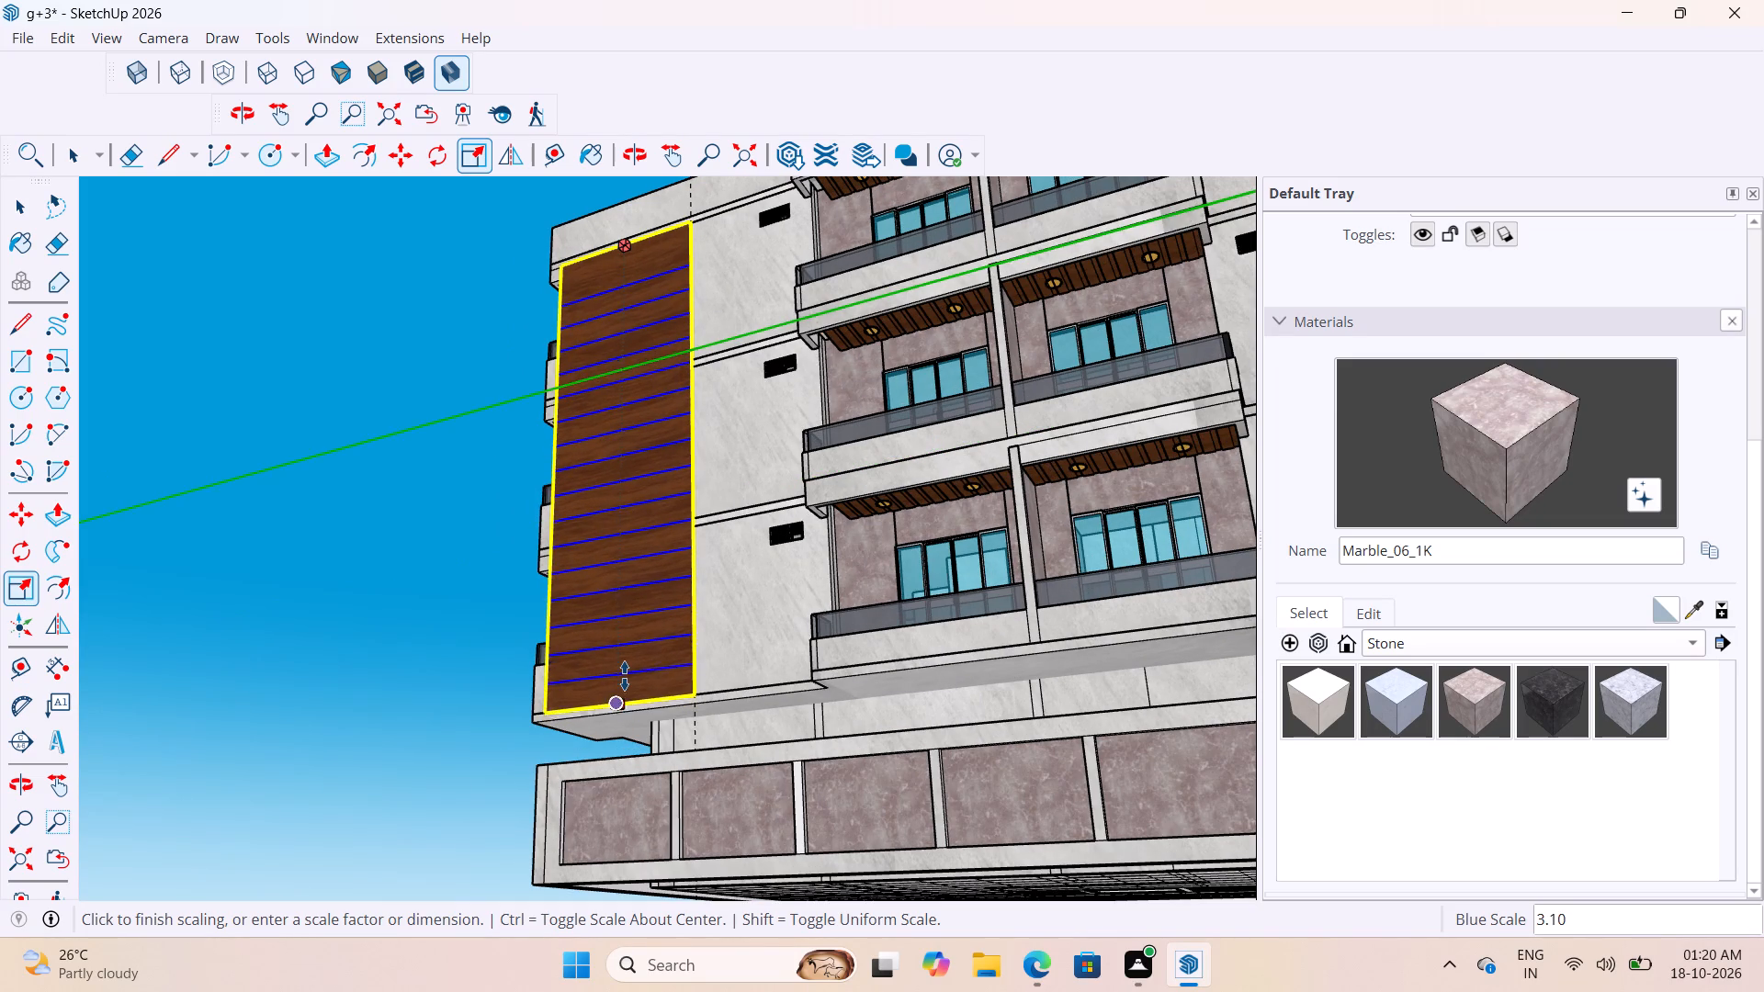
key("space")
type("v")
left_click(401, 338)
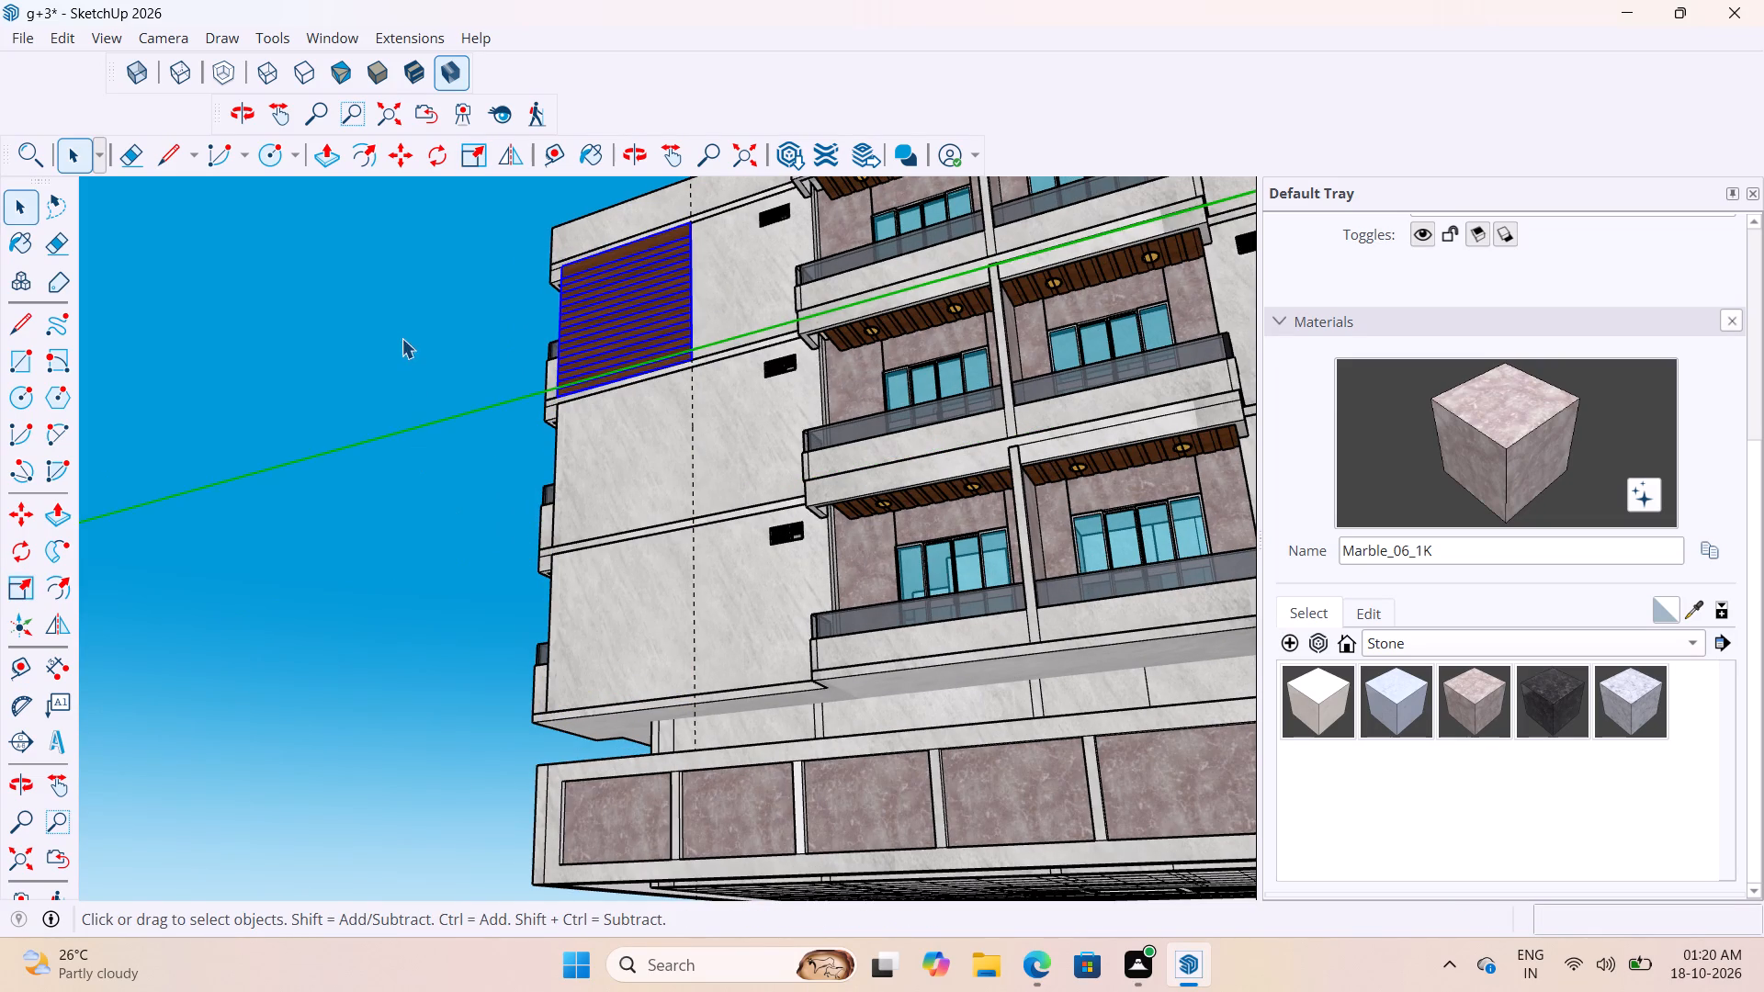
Copy the top-floor slat panel straight down by its upper inner corner onto the original panel's bottom corner, covering the middle floor's wall.
scroll(583, 323, "up", 5)
middle_click_drag(605, 350, 765, 547)
scroll(765, 547, "down", 5)
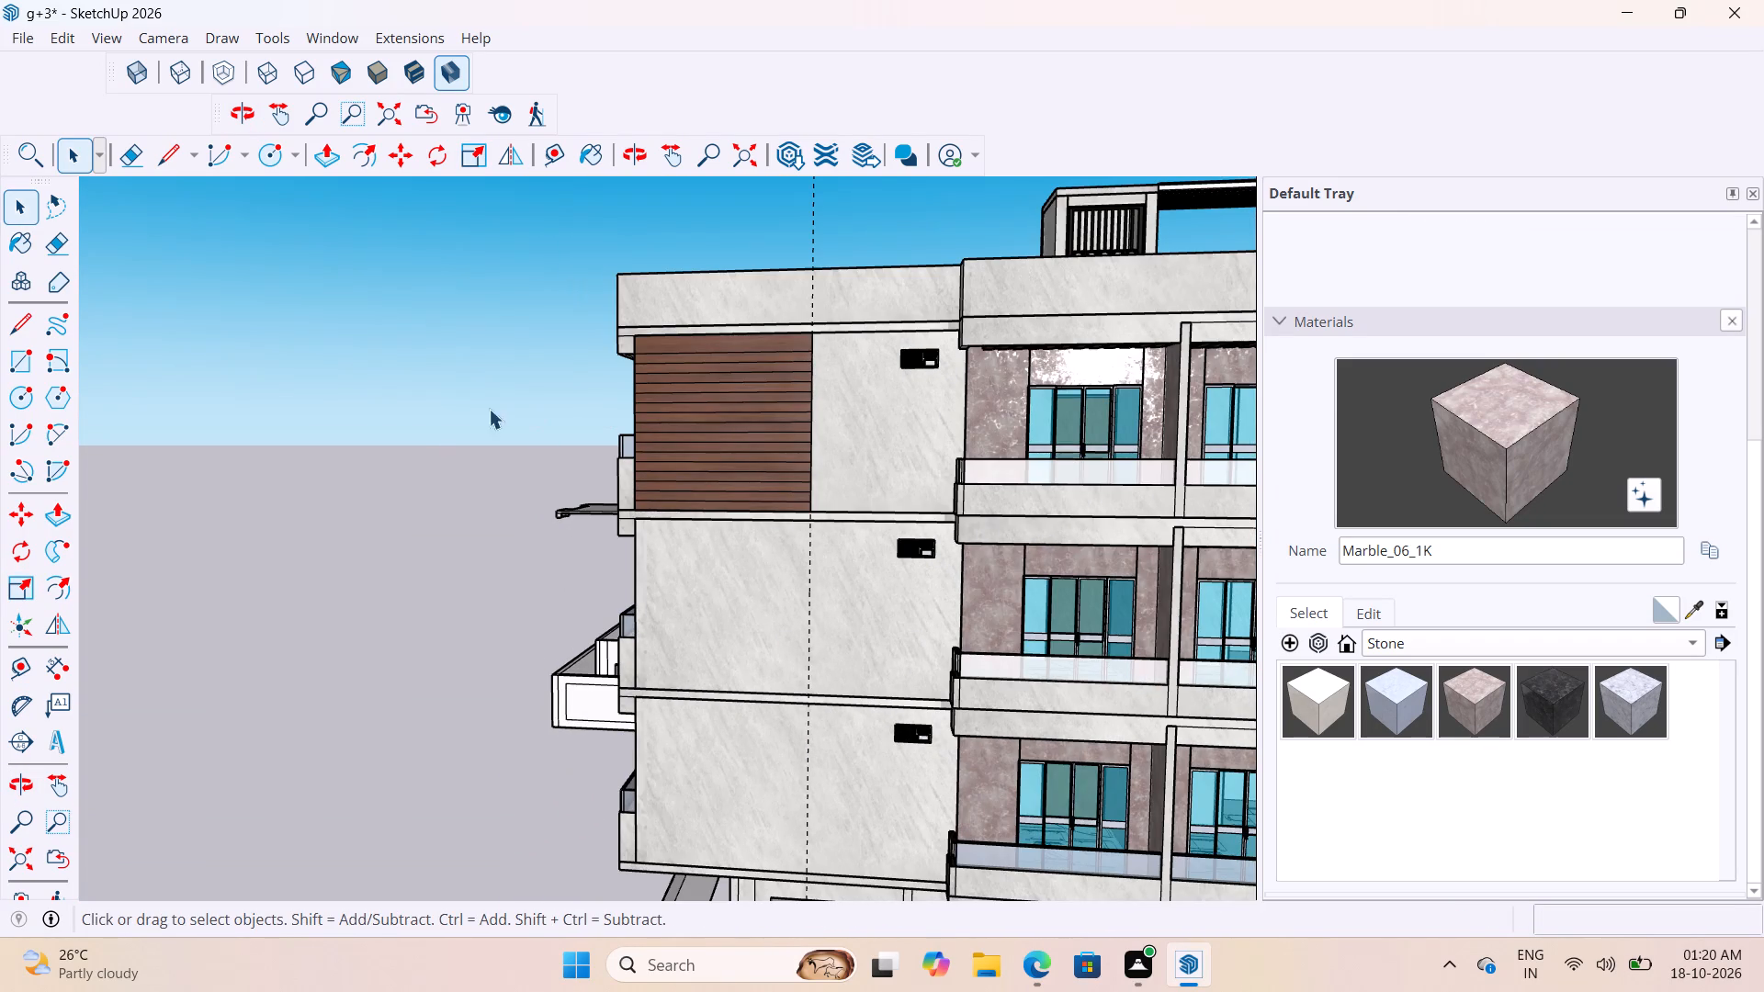
left_click(773, 389)
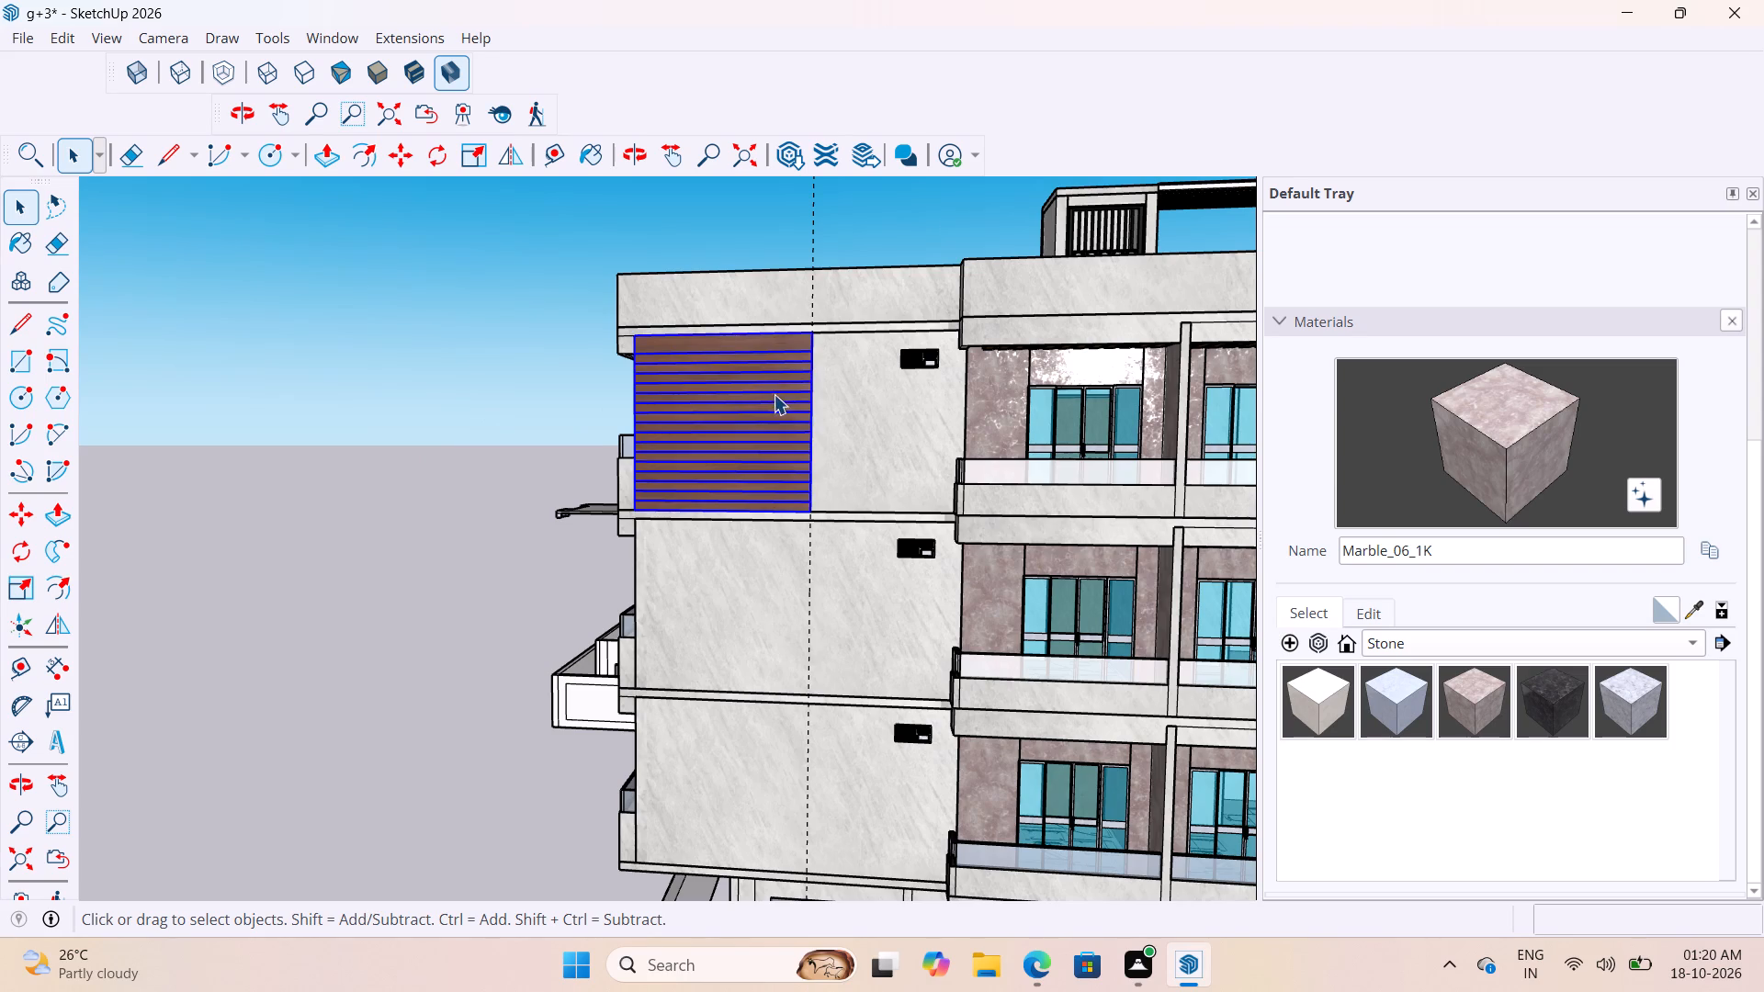
scroll(779, 400, "up", 3)
key("m")
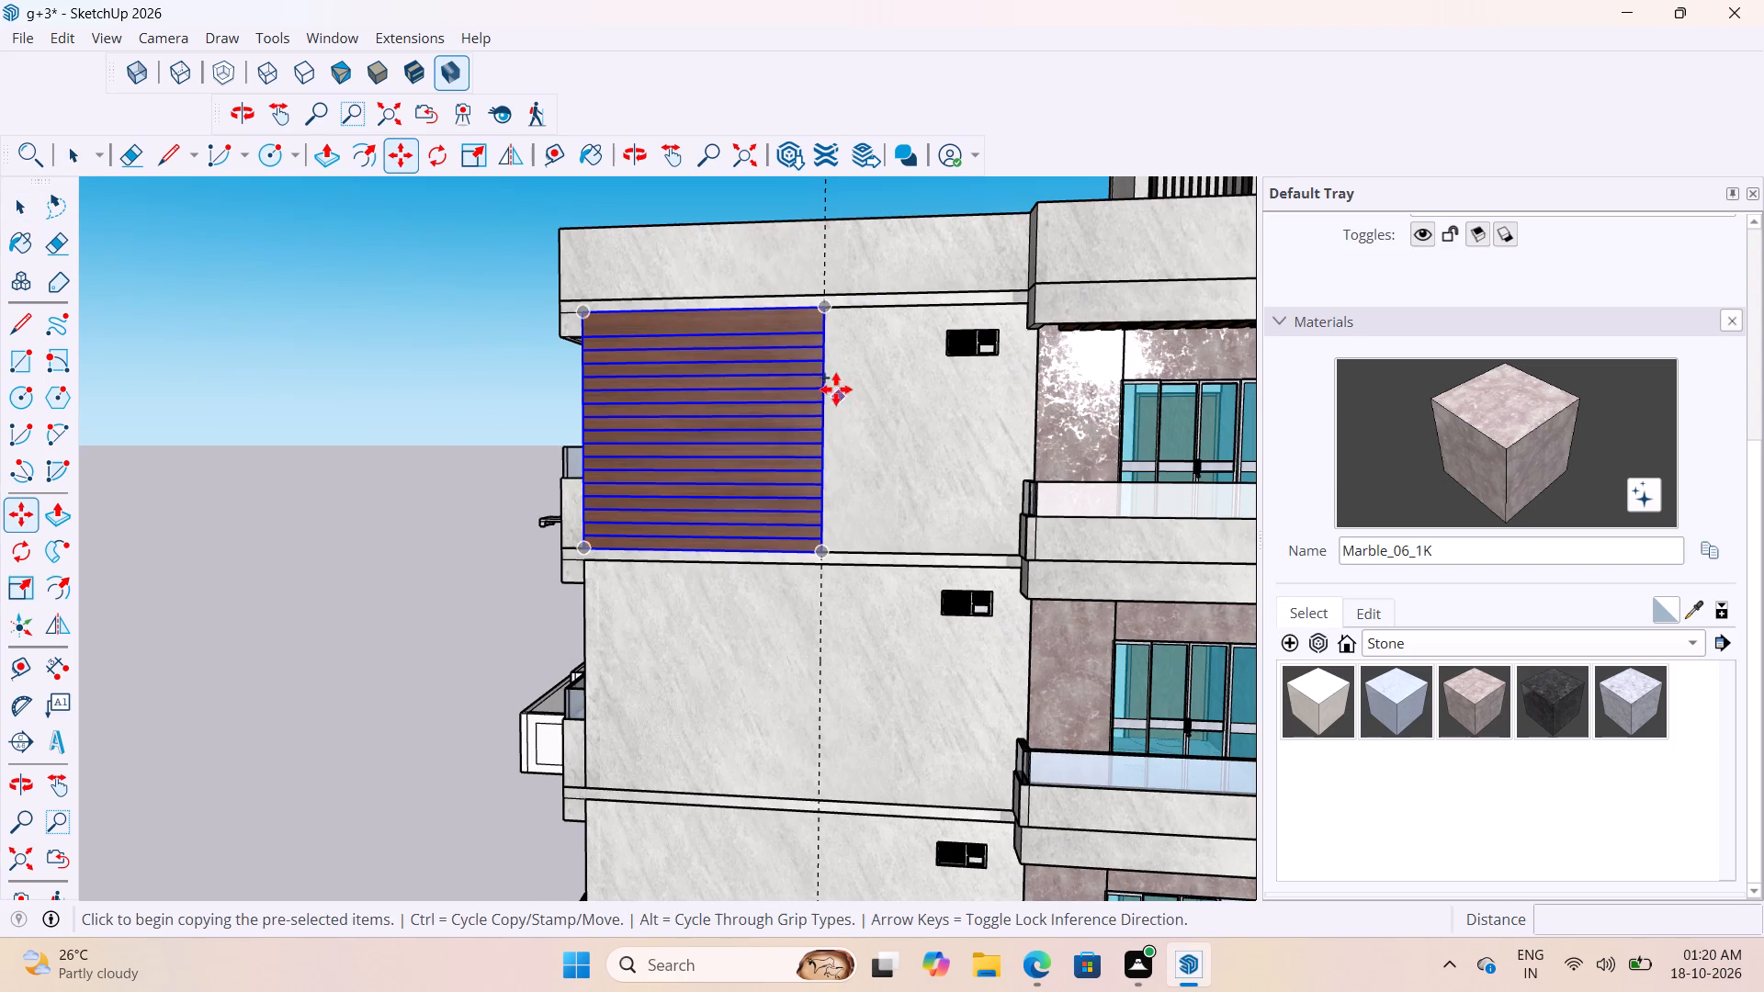
scroll(831, 346, "up", 4)
middle_click_drag(831, 332, 449, 546)
scroll(699, 397, "up", 5)
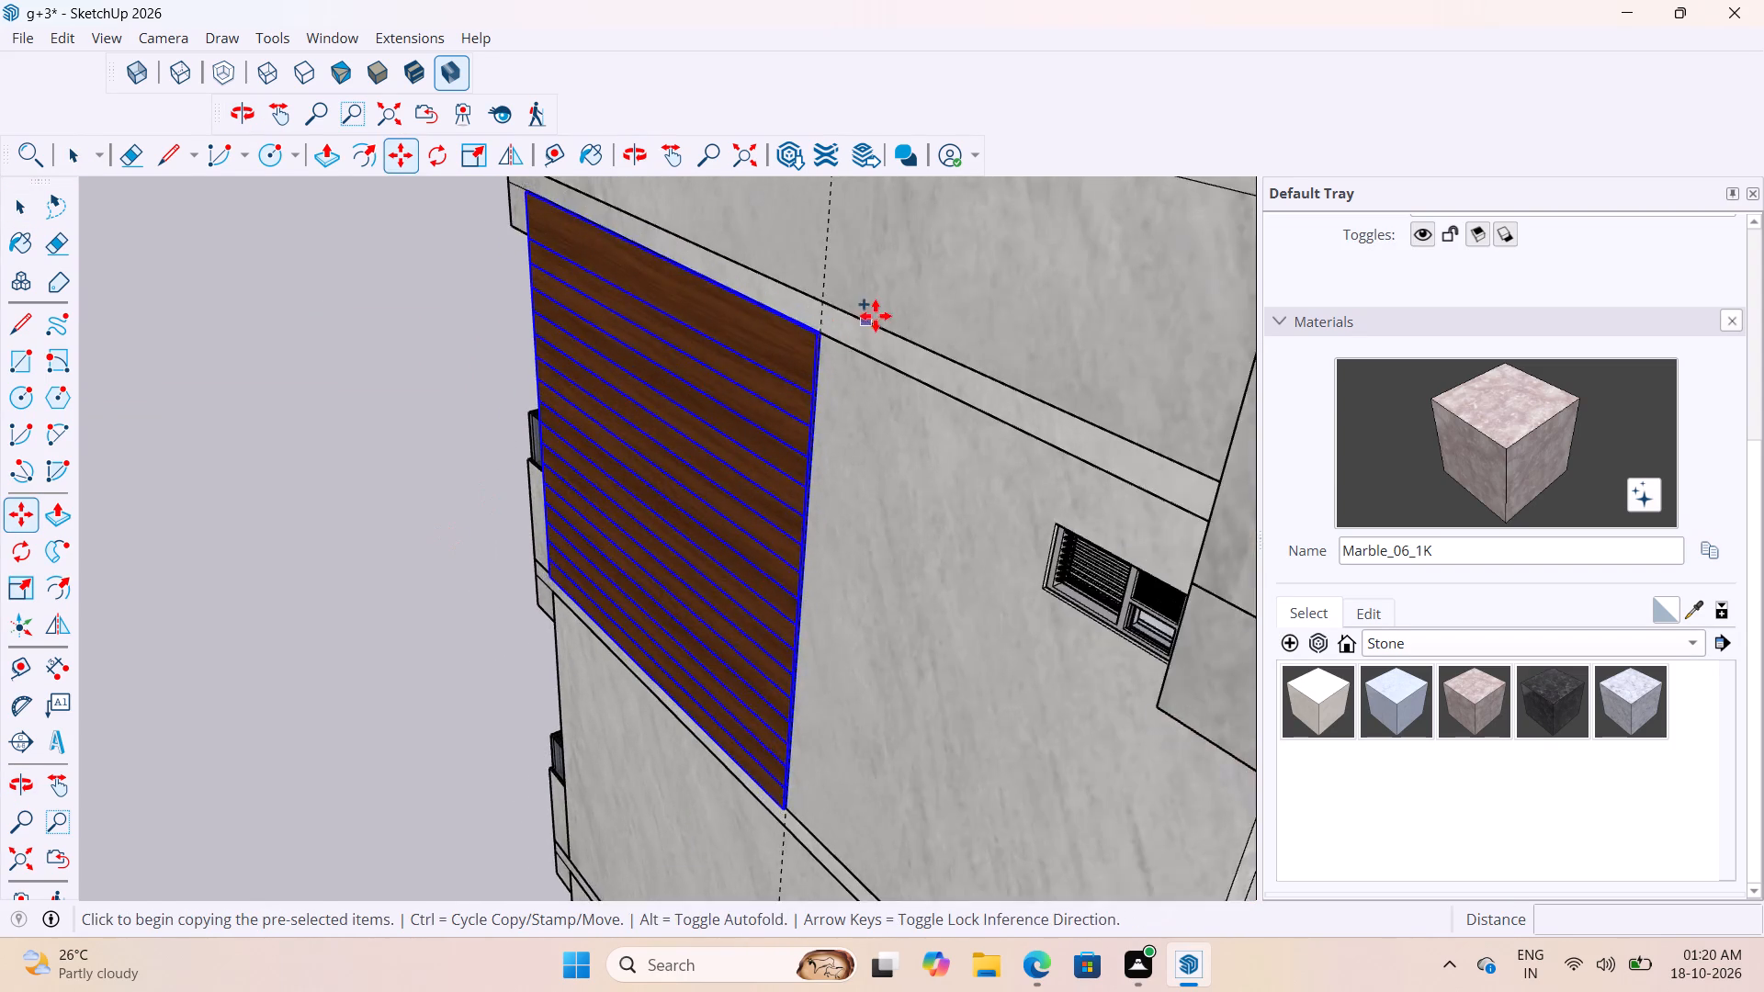
scroll(876, 316, "up", 11)
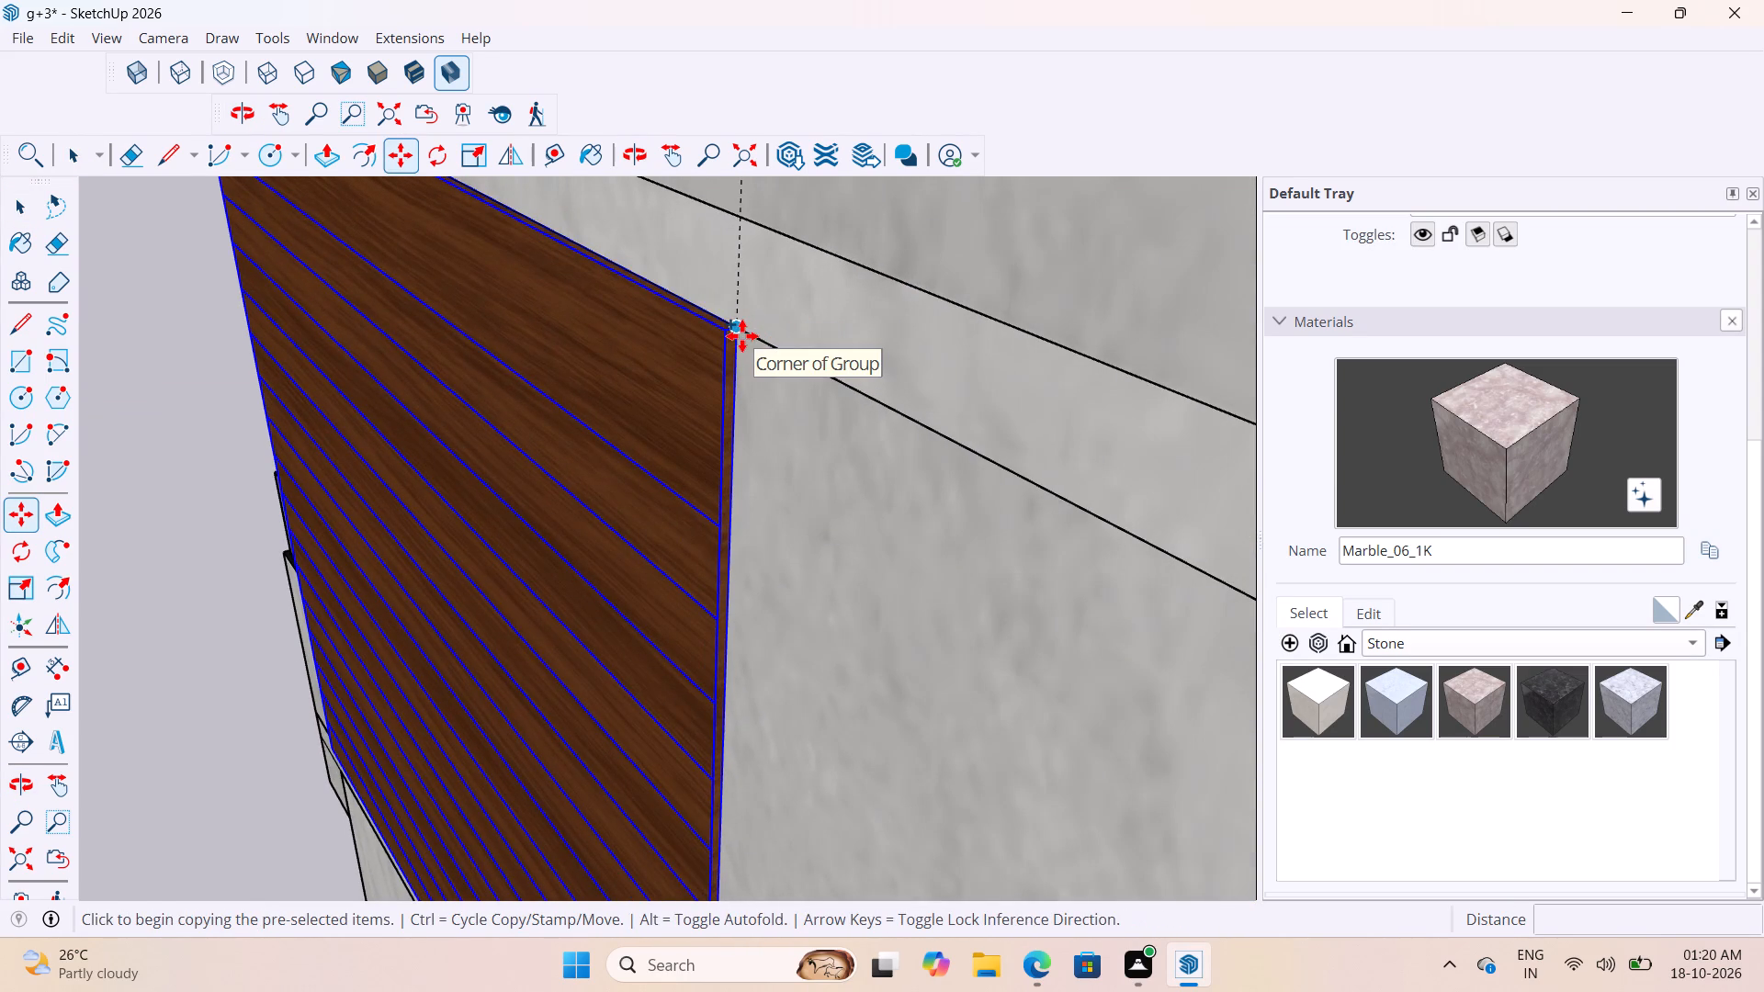
left_click(742, 336)
scroll(739, 373, "down", 17)
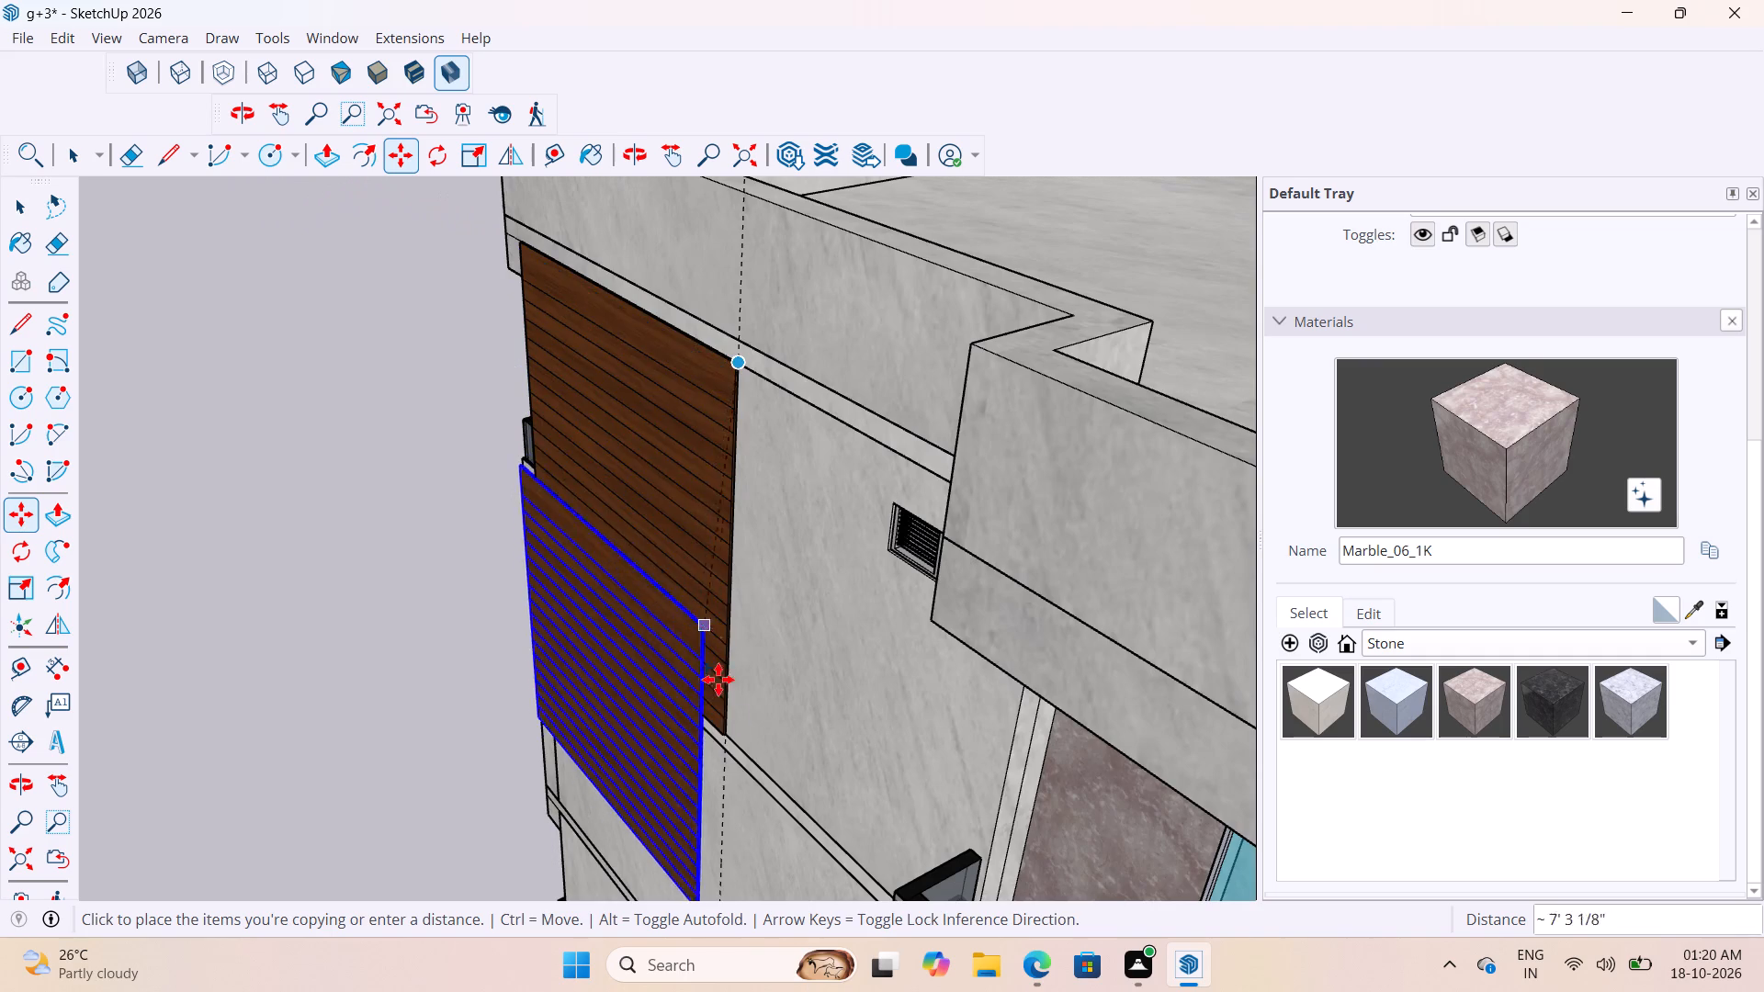
scroll(724, 742, "up", 17)
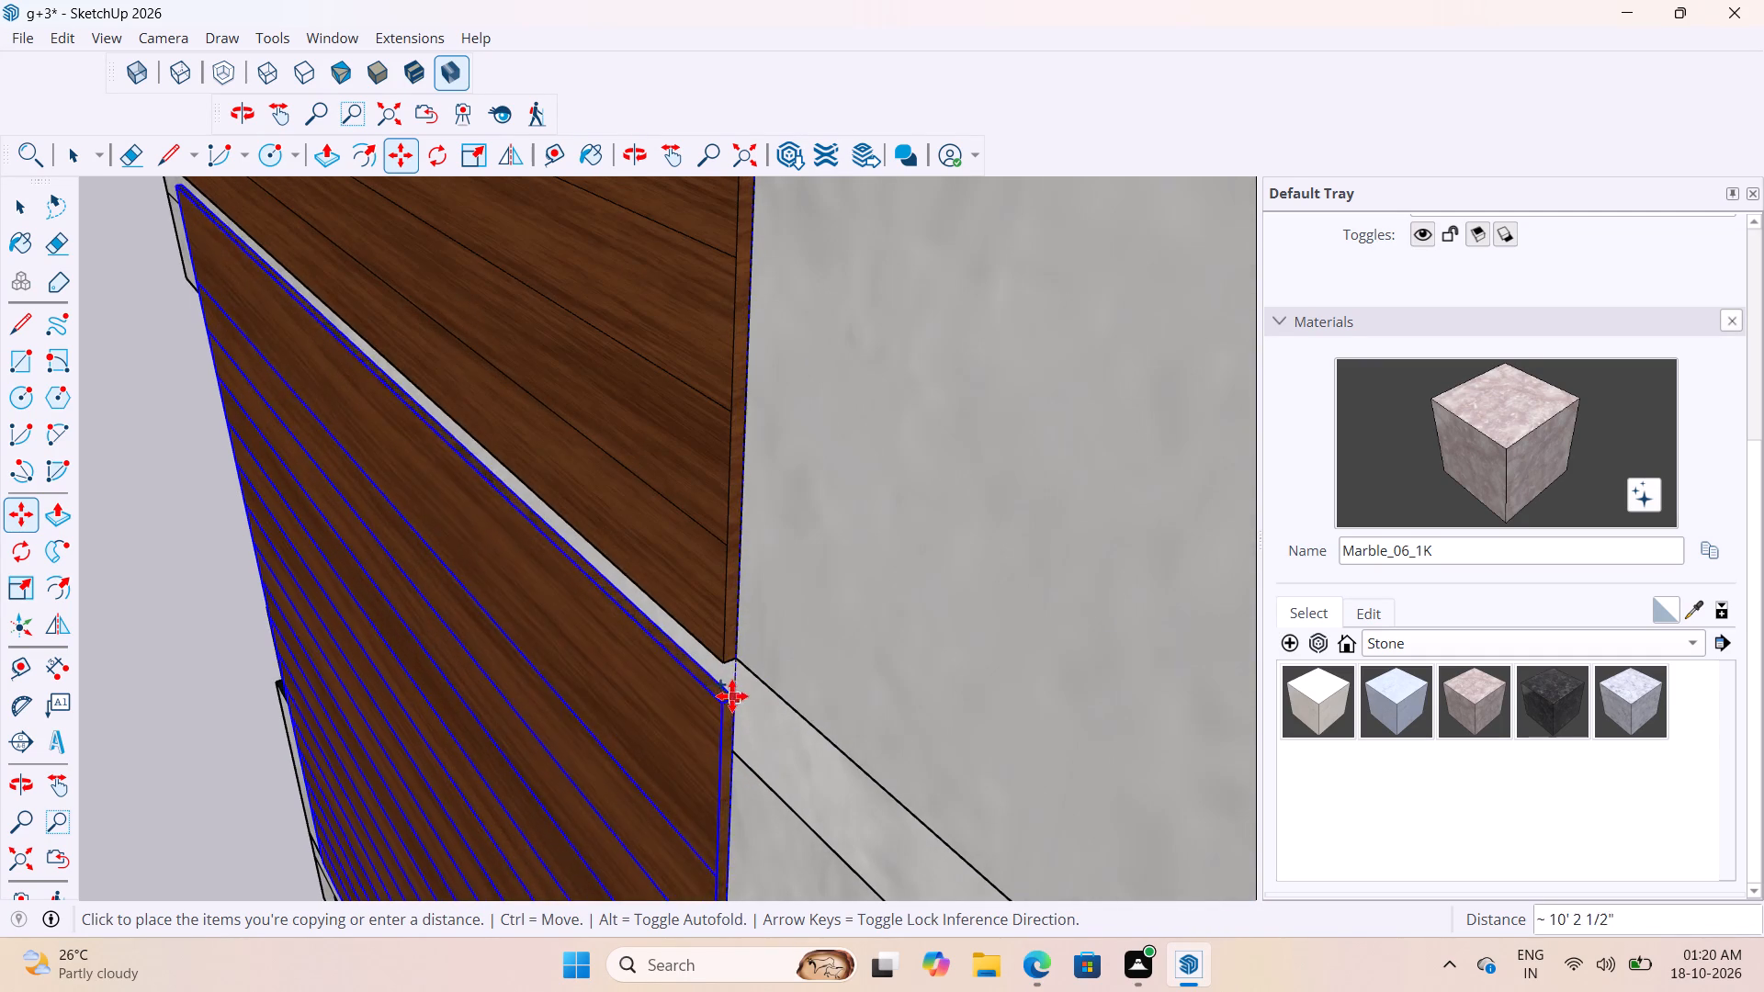
left_click(741, 666)
Copy the middle slat panel straight down by its upper inner corner onto its own bottom corner, covering the lowest balcony floor's wall.
scroll(741, 696, "up", 2)
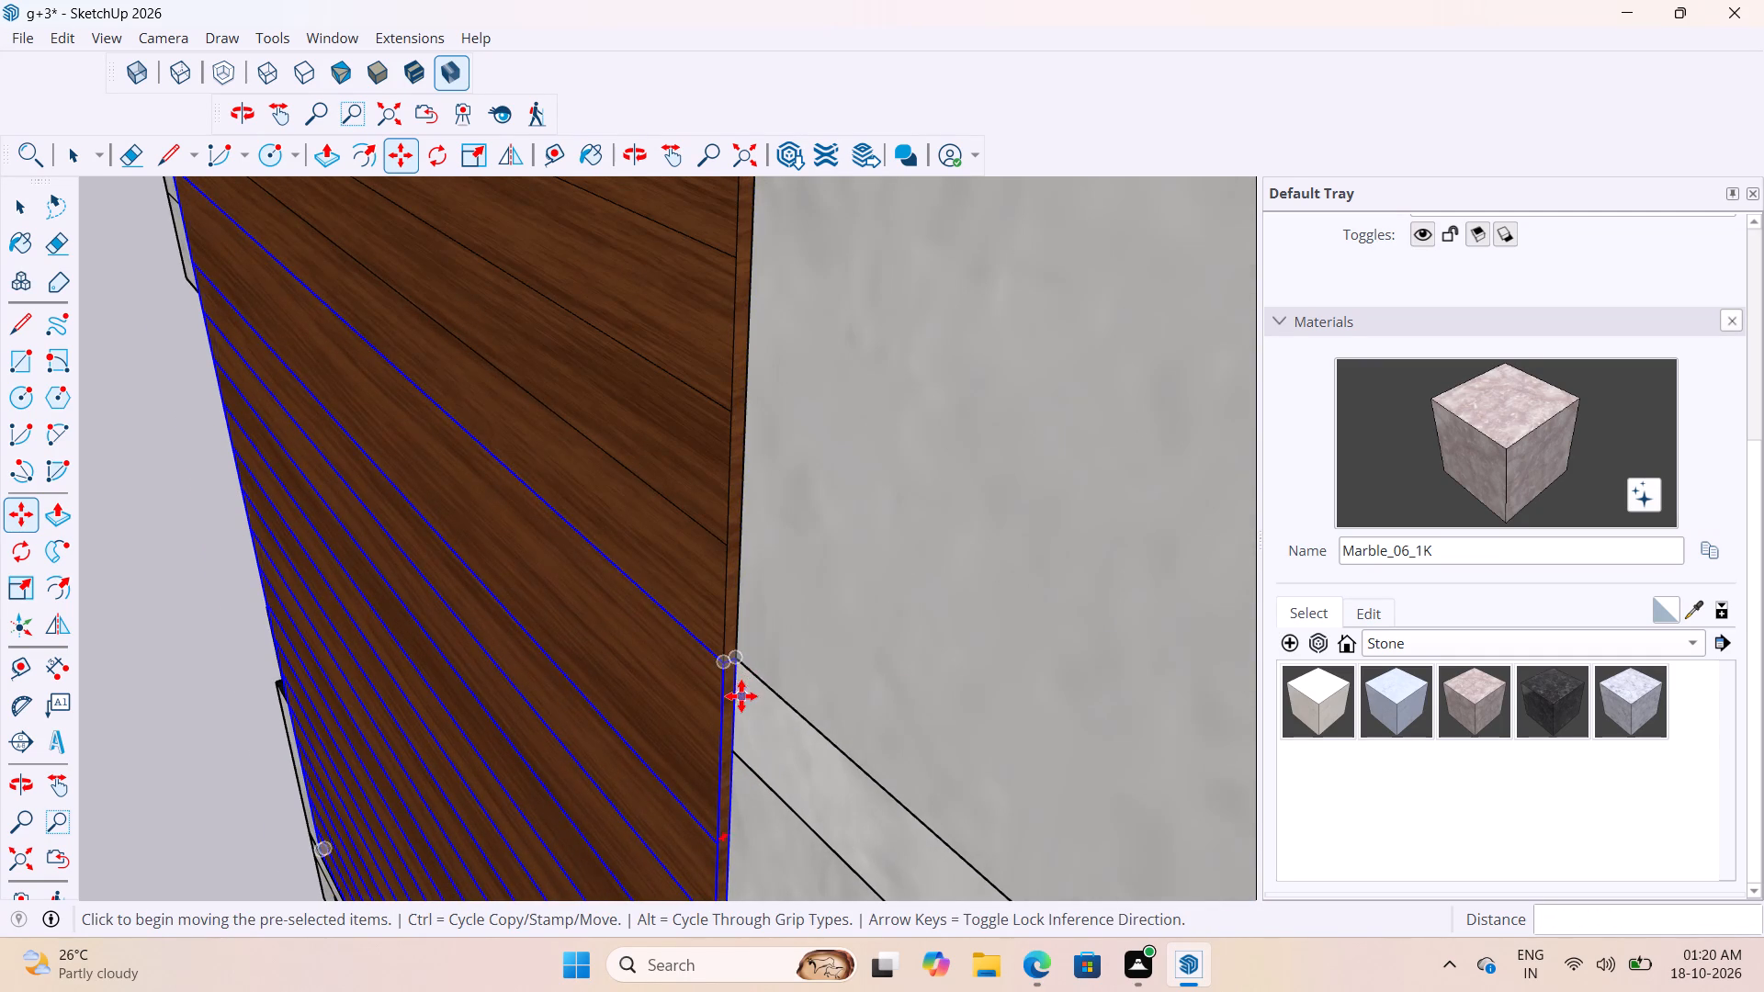
scroll(741, 696, "up", 2)
scroll(741, 659, "down", 5)
scroll(743, 692, "up", 3)
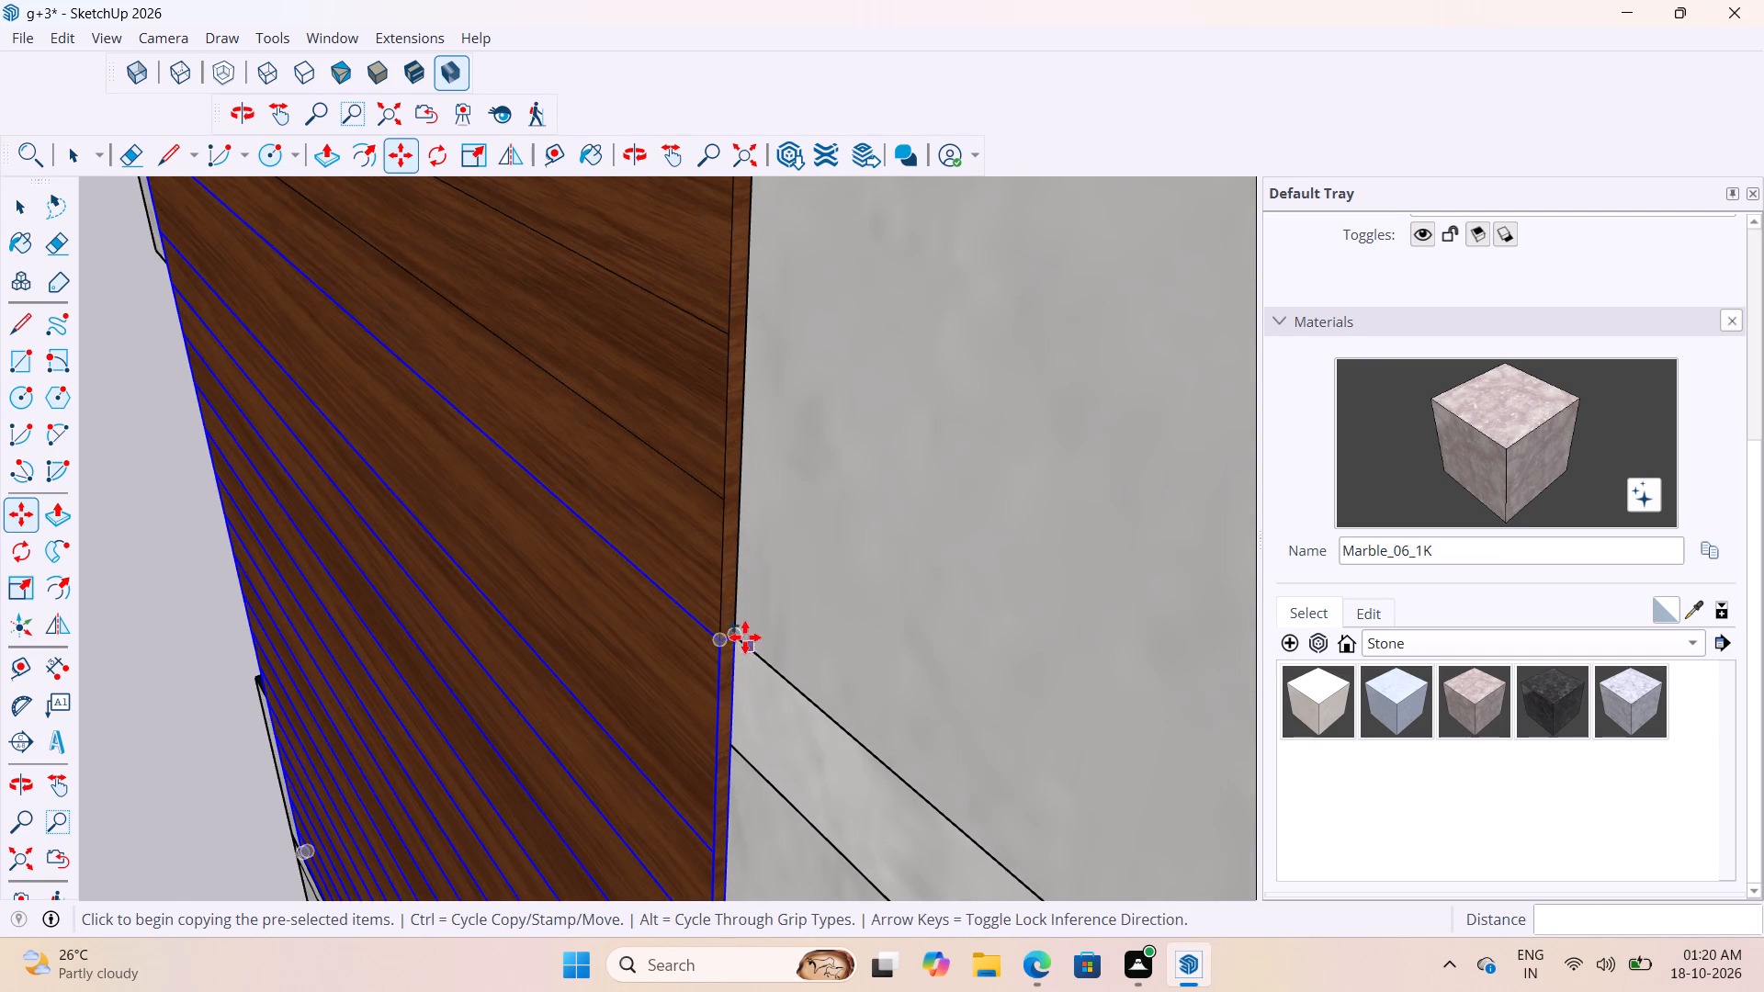
left_click(741, 639)
scroll(741, 648, "down", 19)
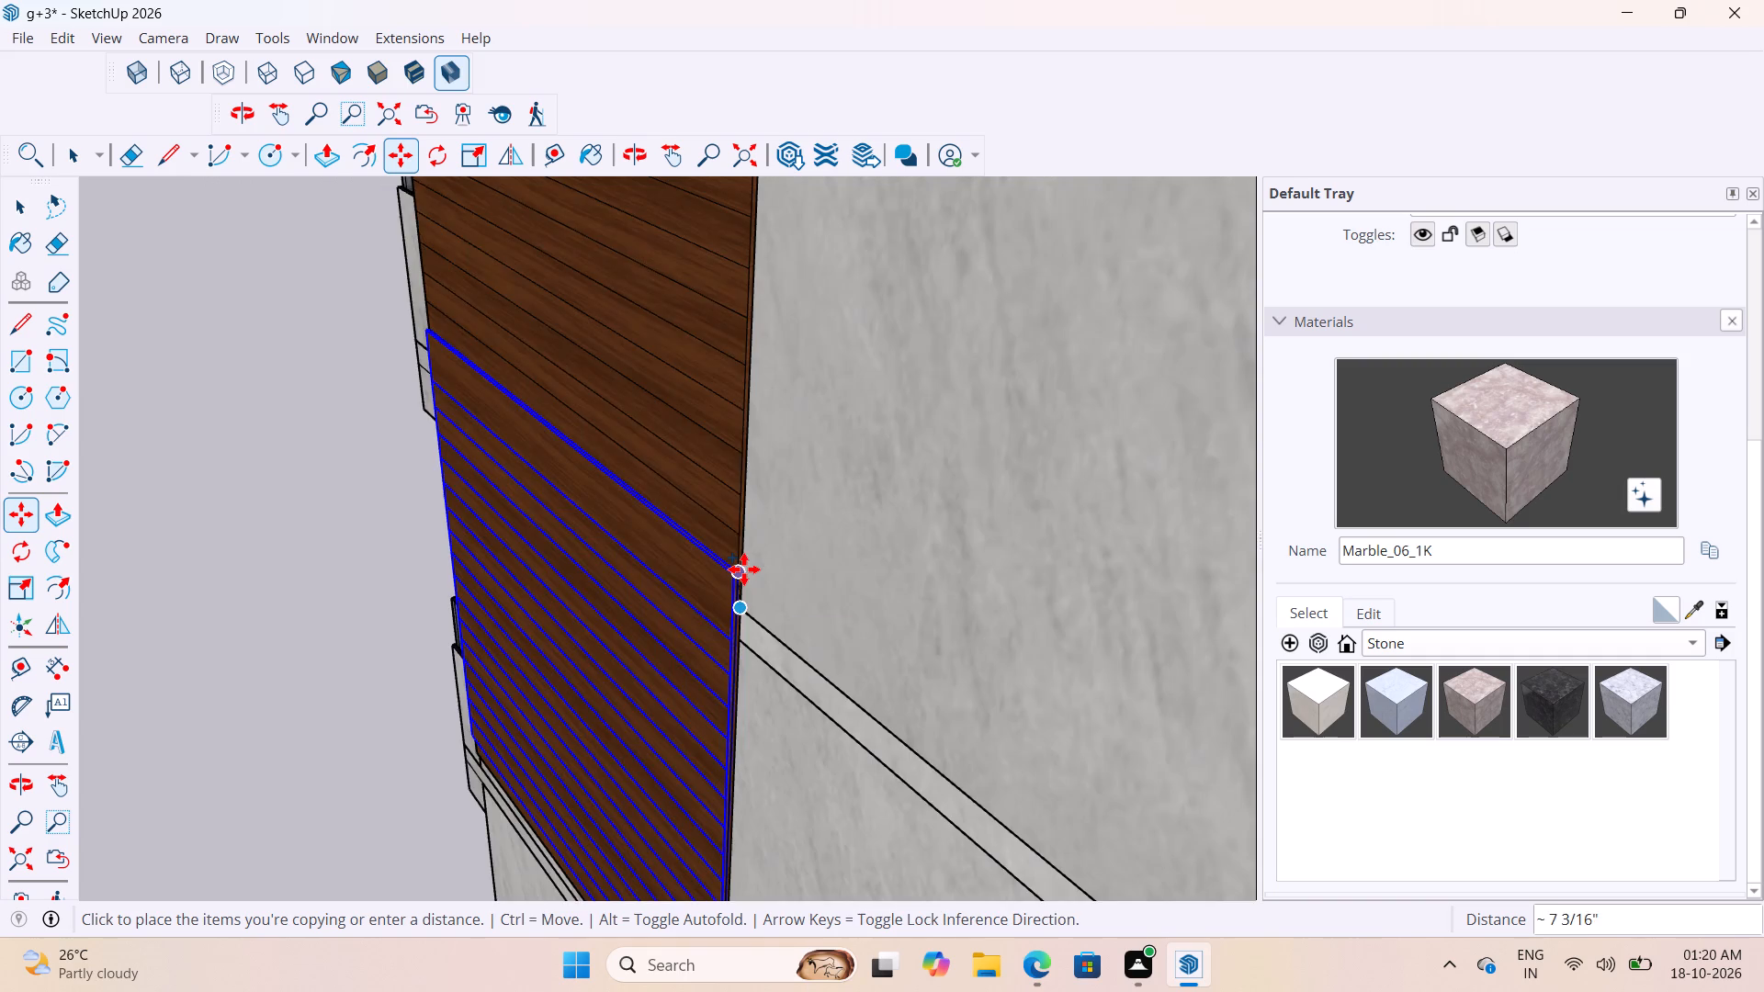
scroll(744, 569, "down", 14)
scroll(735, 751, "up", 12)
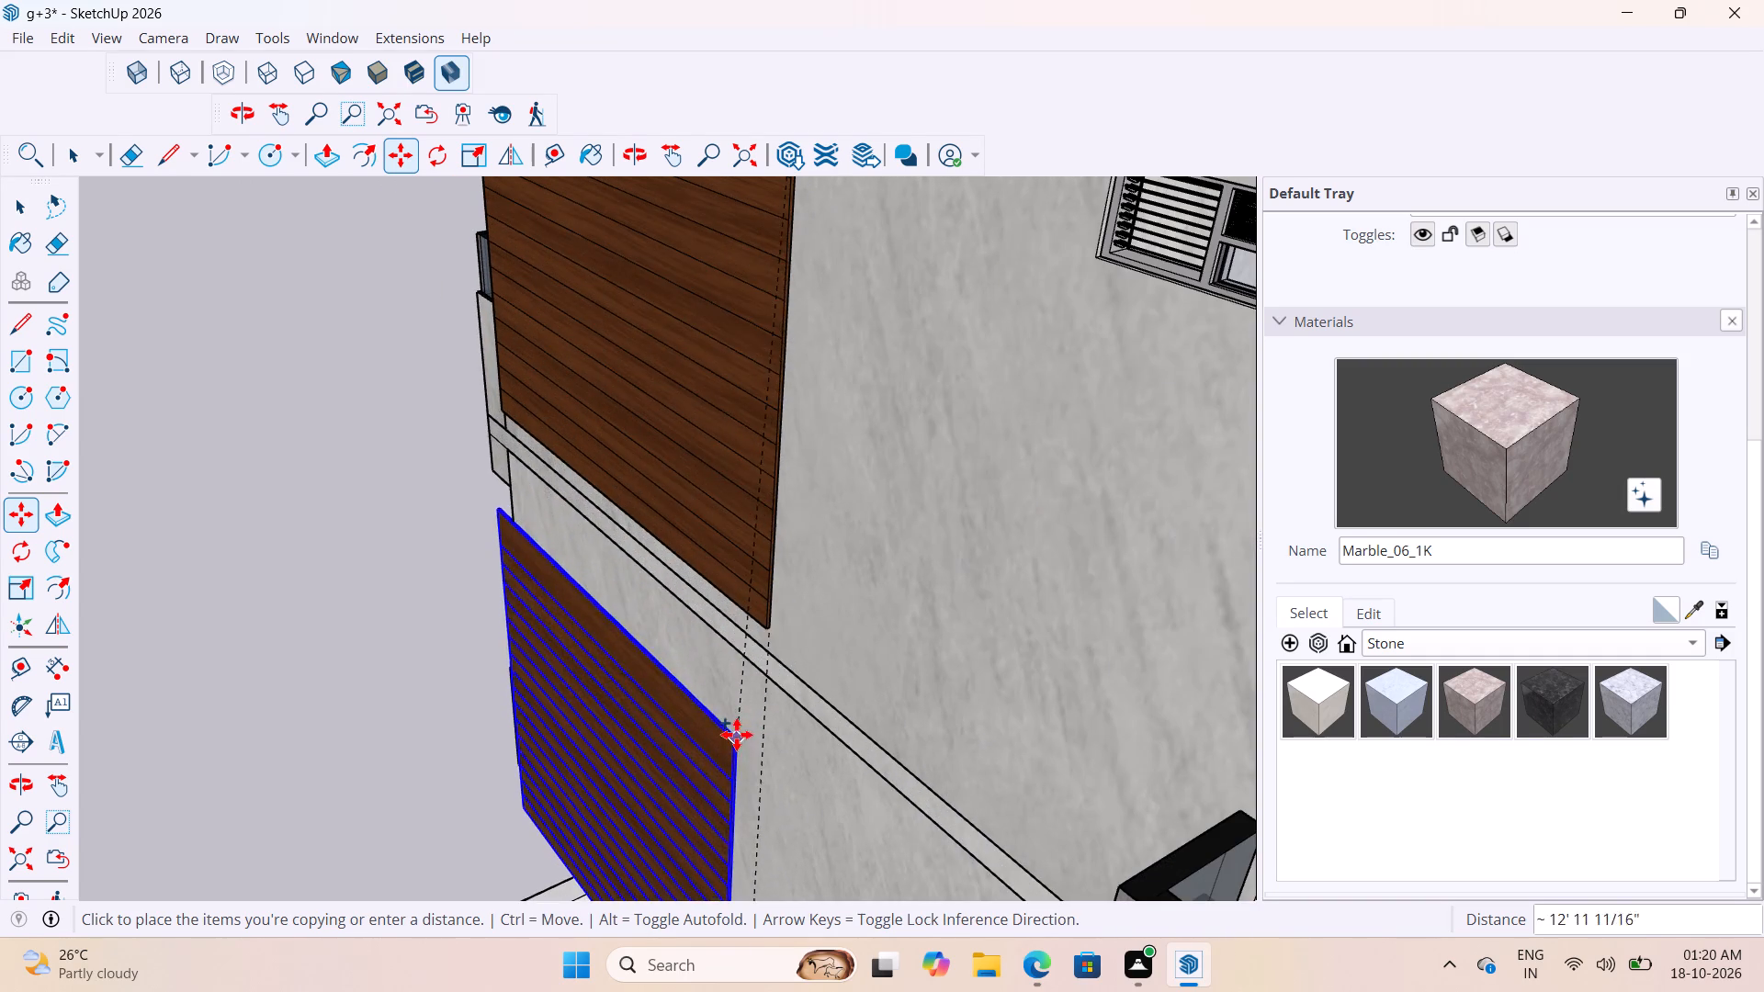
scroll(772, 639, "up", 16)
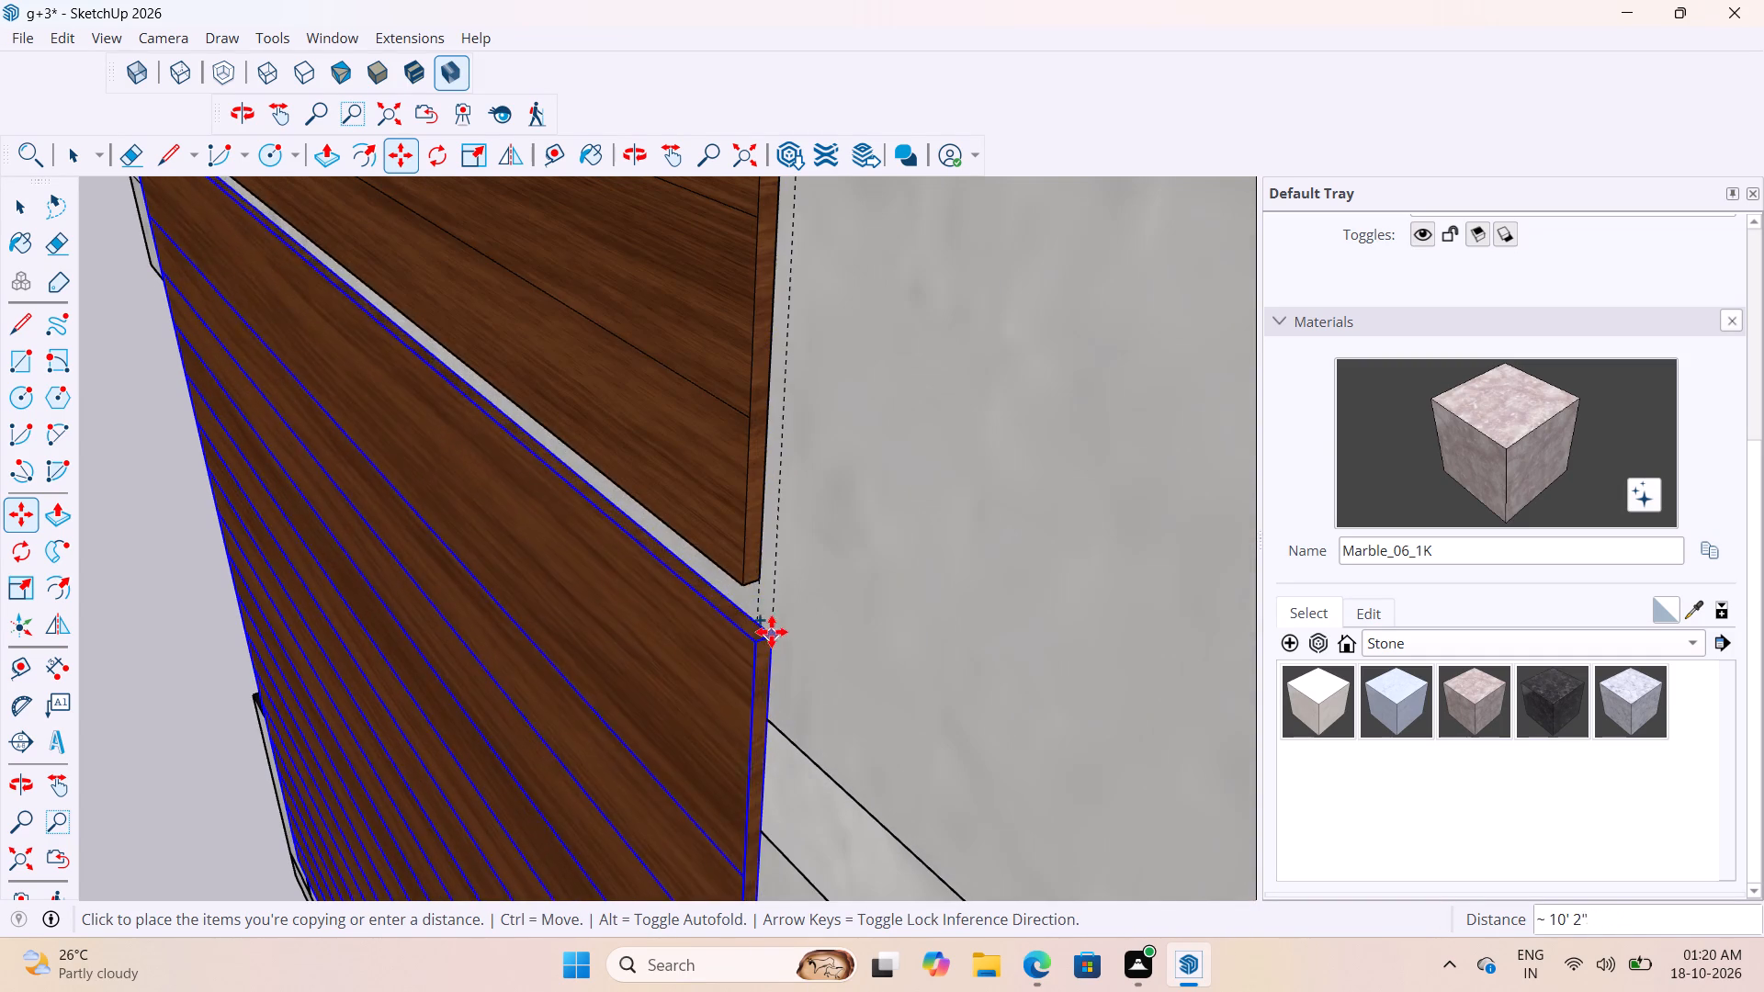
left_click(763, 582)
Scale the lowest slat panel vertically by 1.10 so its bottom edge extends down to the slab band.
scroll(776, 555, "down", 11)
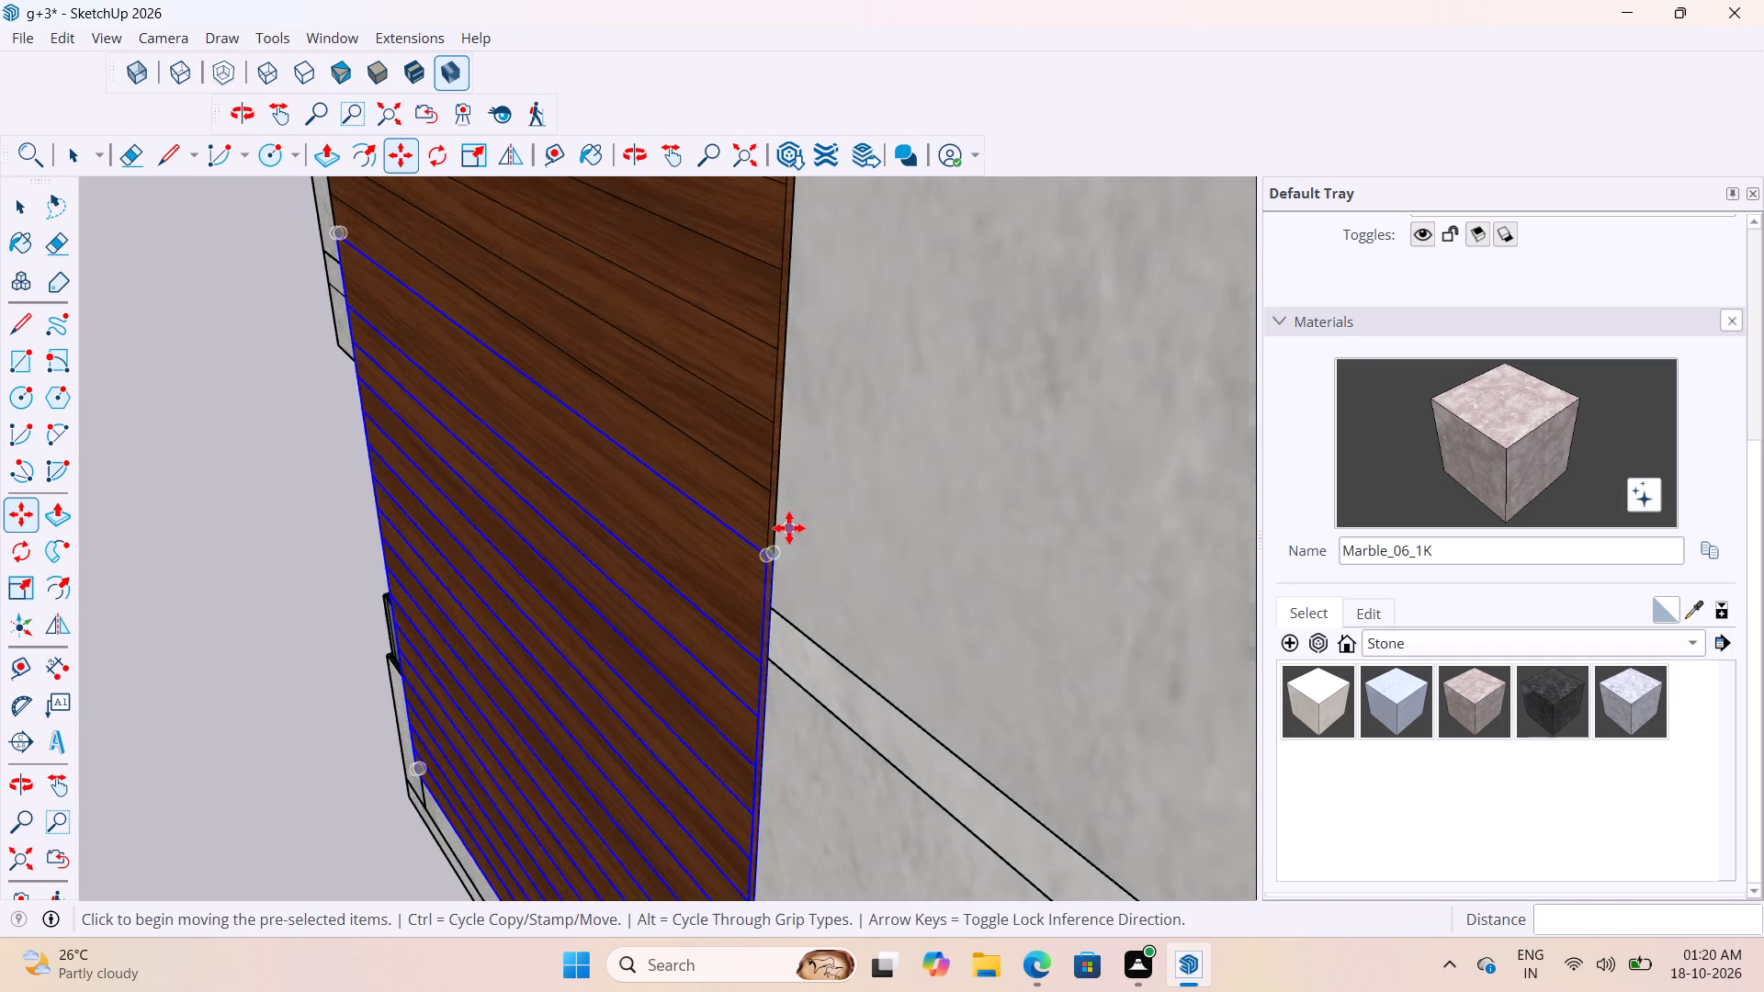
scroll(789, 528, "down", 12)
middle_click_drag(800, 603, 807, 480)
scroll(864, 378, "down", 11)
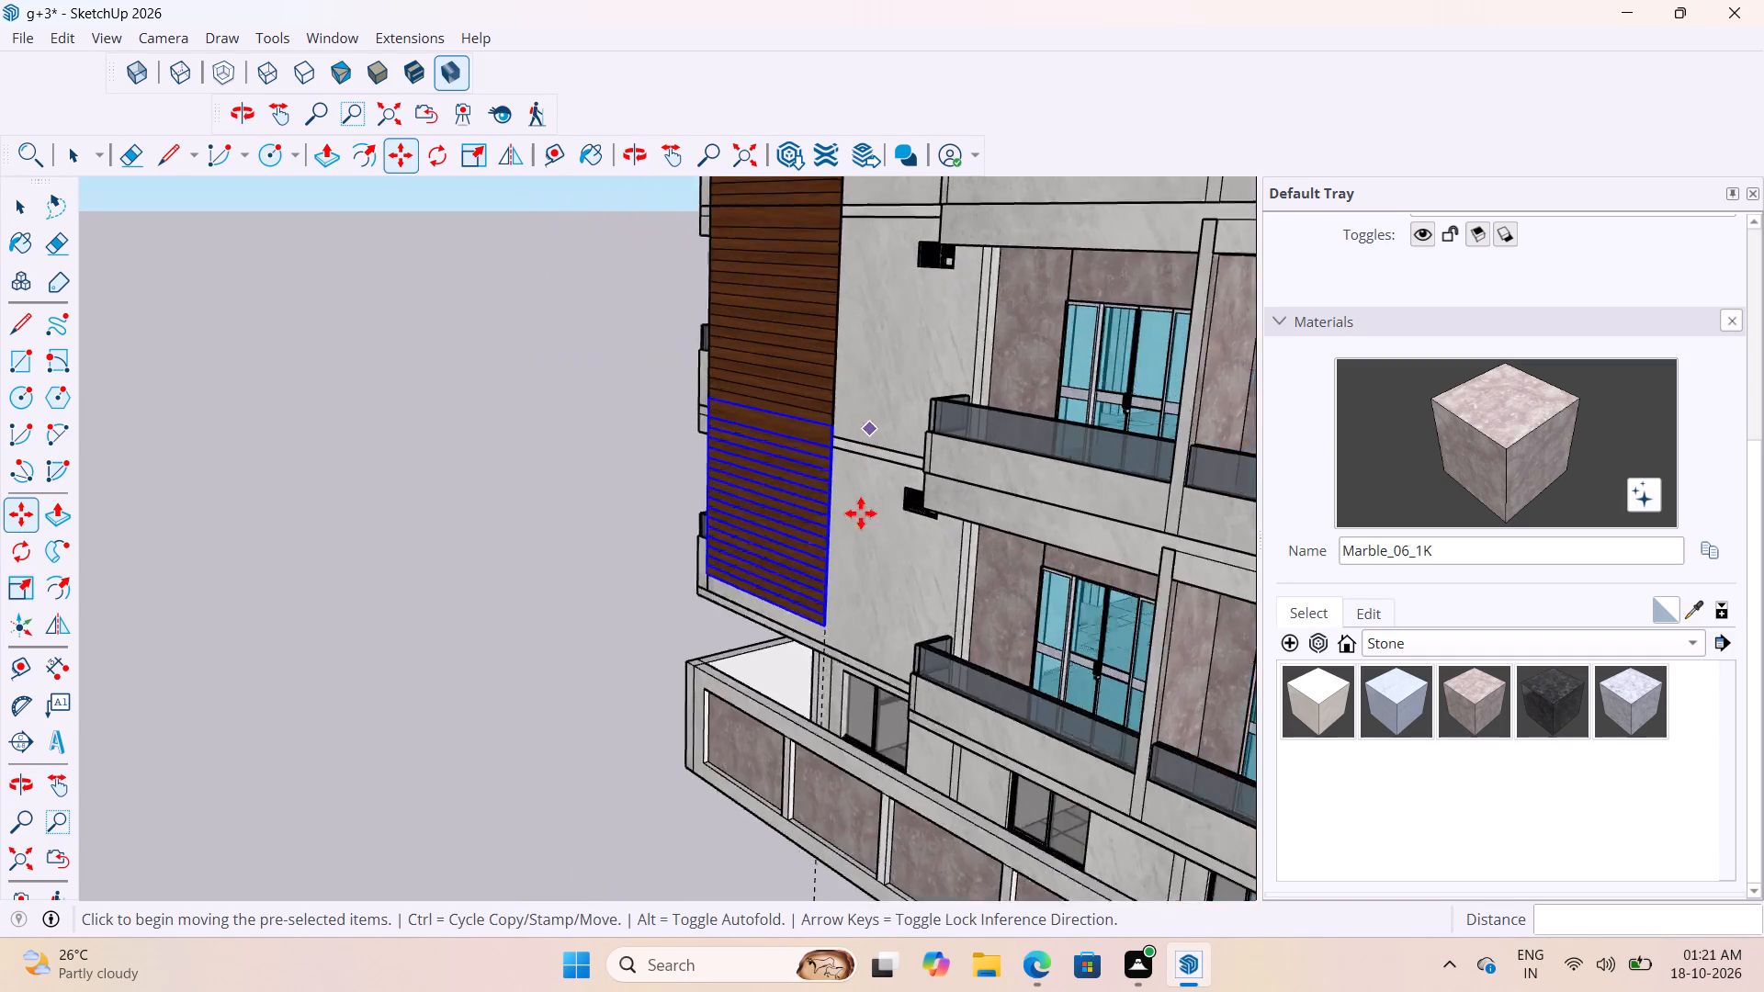
scroll(819, 622, "up", 8)
middle_click_drag(812, 590, 902, 508)
scroll(902, 508, "down", 1)
scroll(867, 576, "up", 9)
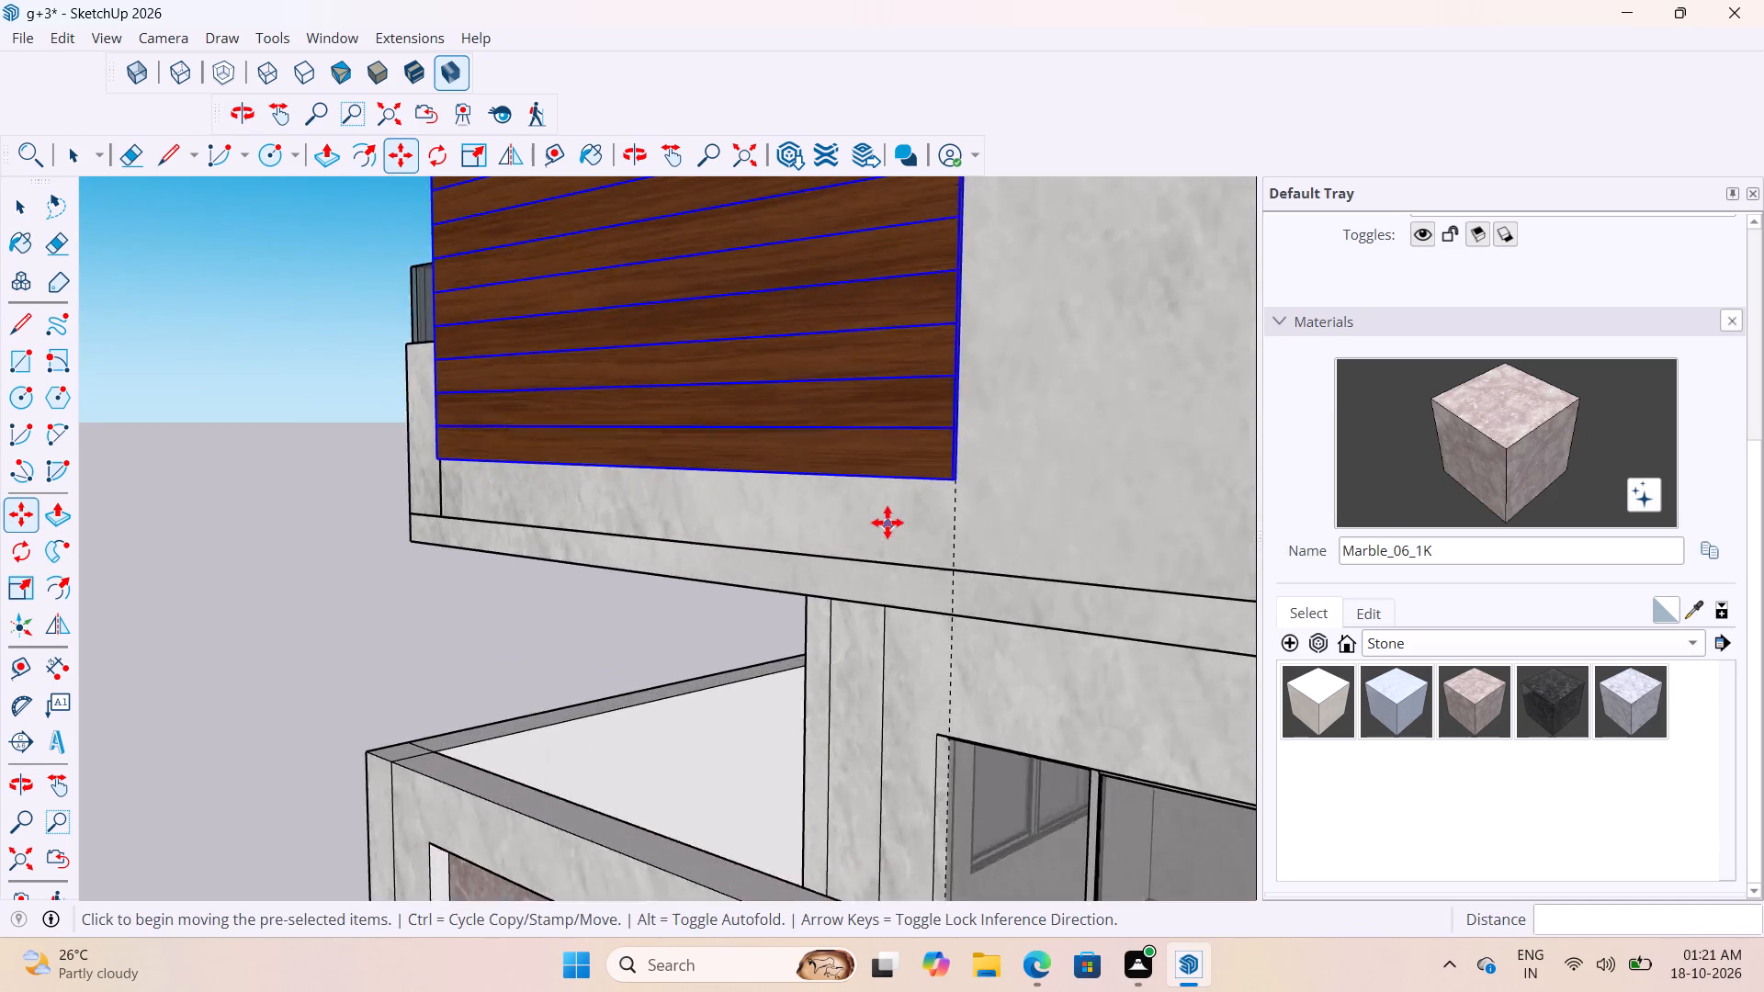
scroll(888, 523, "up", 3)
middle_click_drag(882, 492, 825, 348)
key("s")
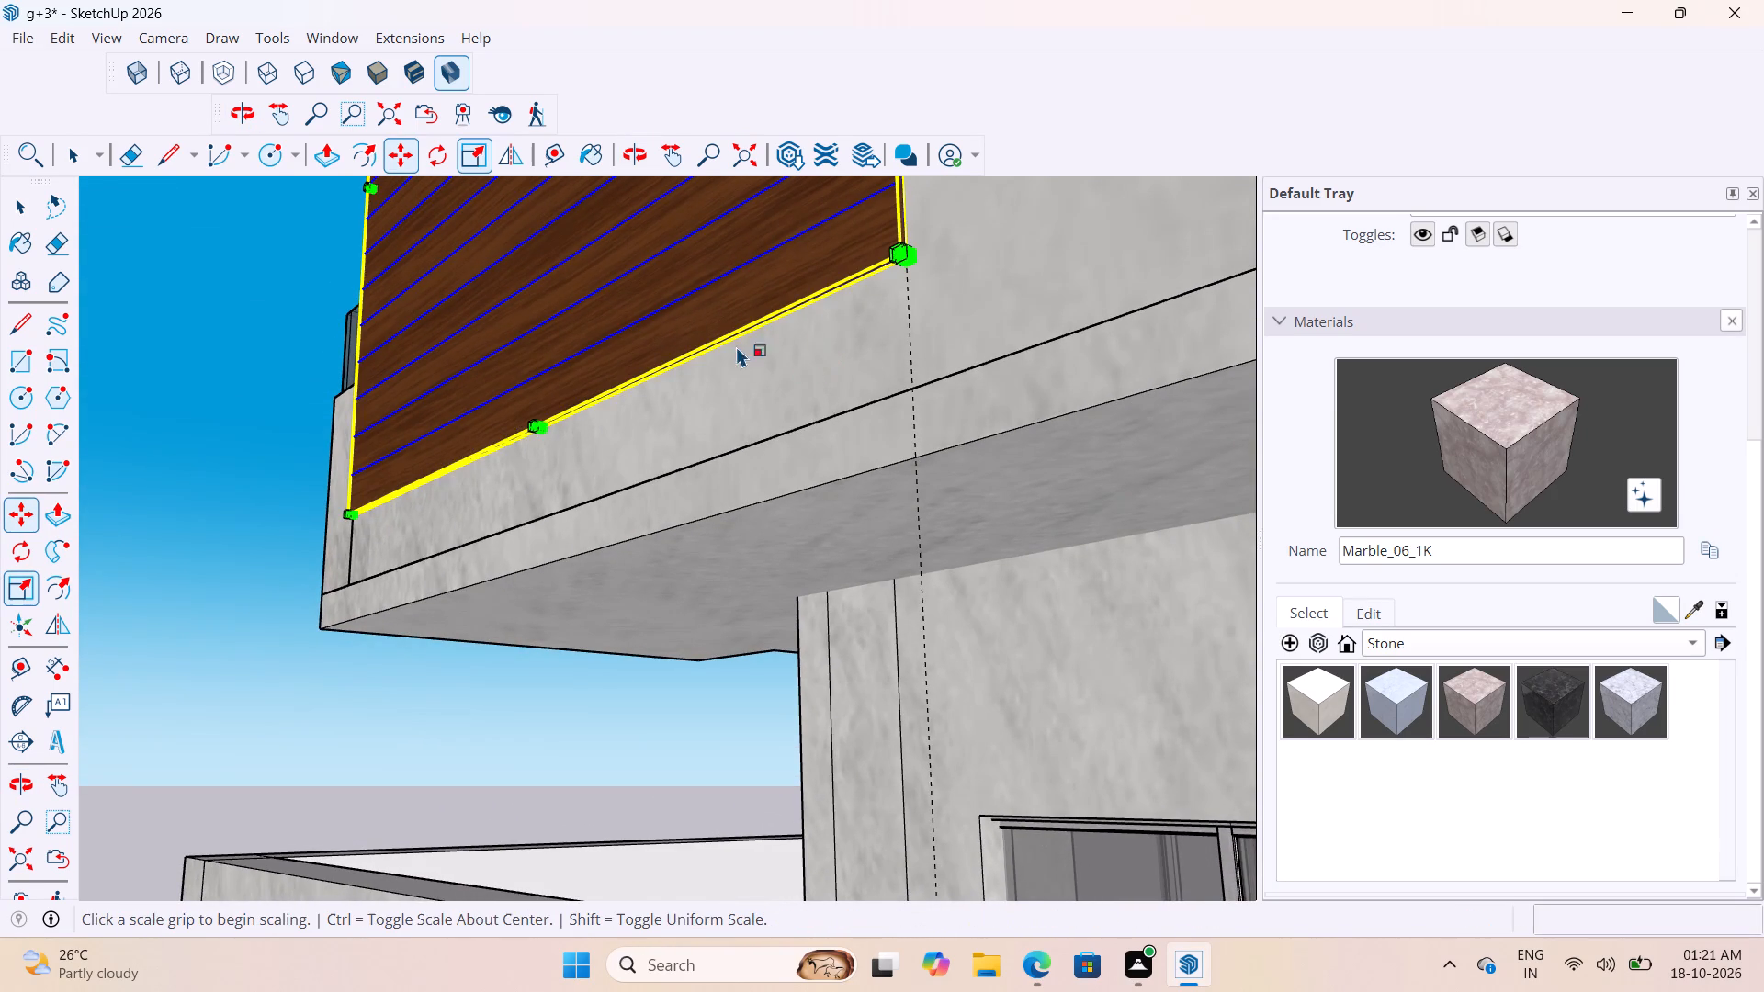
scroll(590, 396, "up", 14)
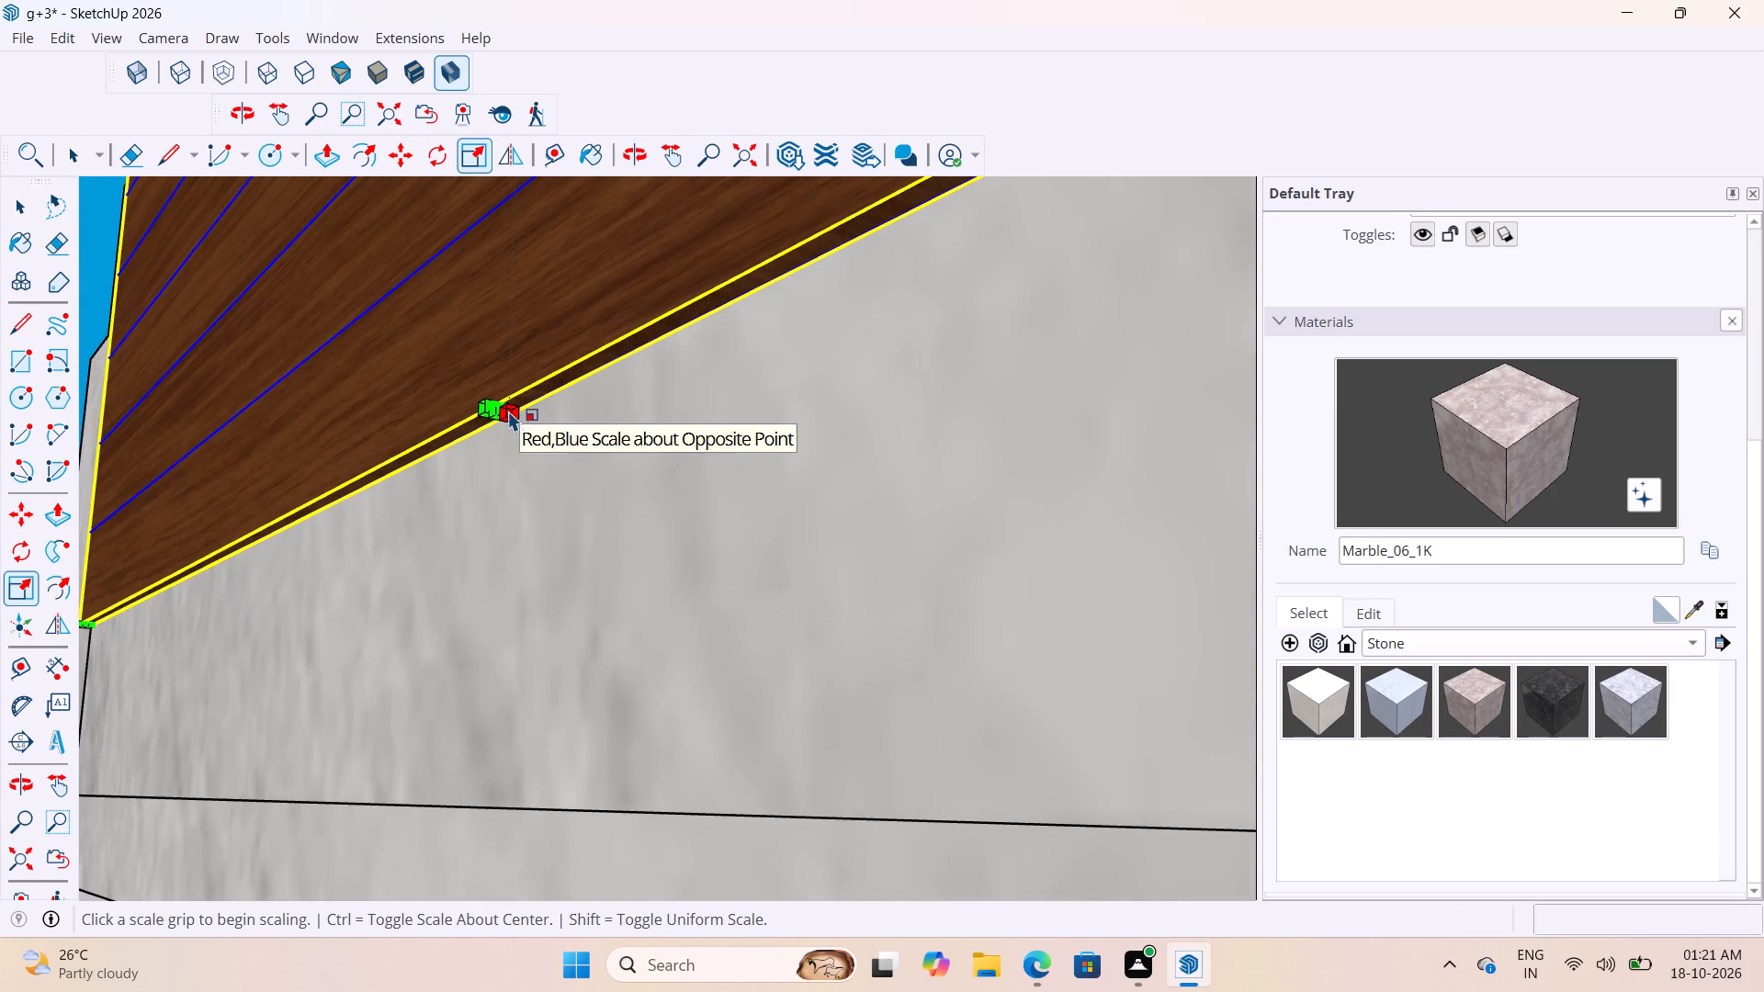
scroll(506, 411, "up", 8)
left_click(498, 413)
scroll(498, 413, "down", 1)
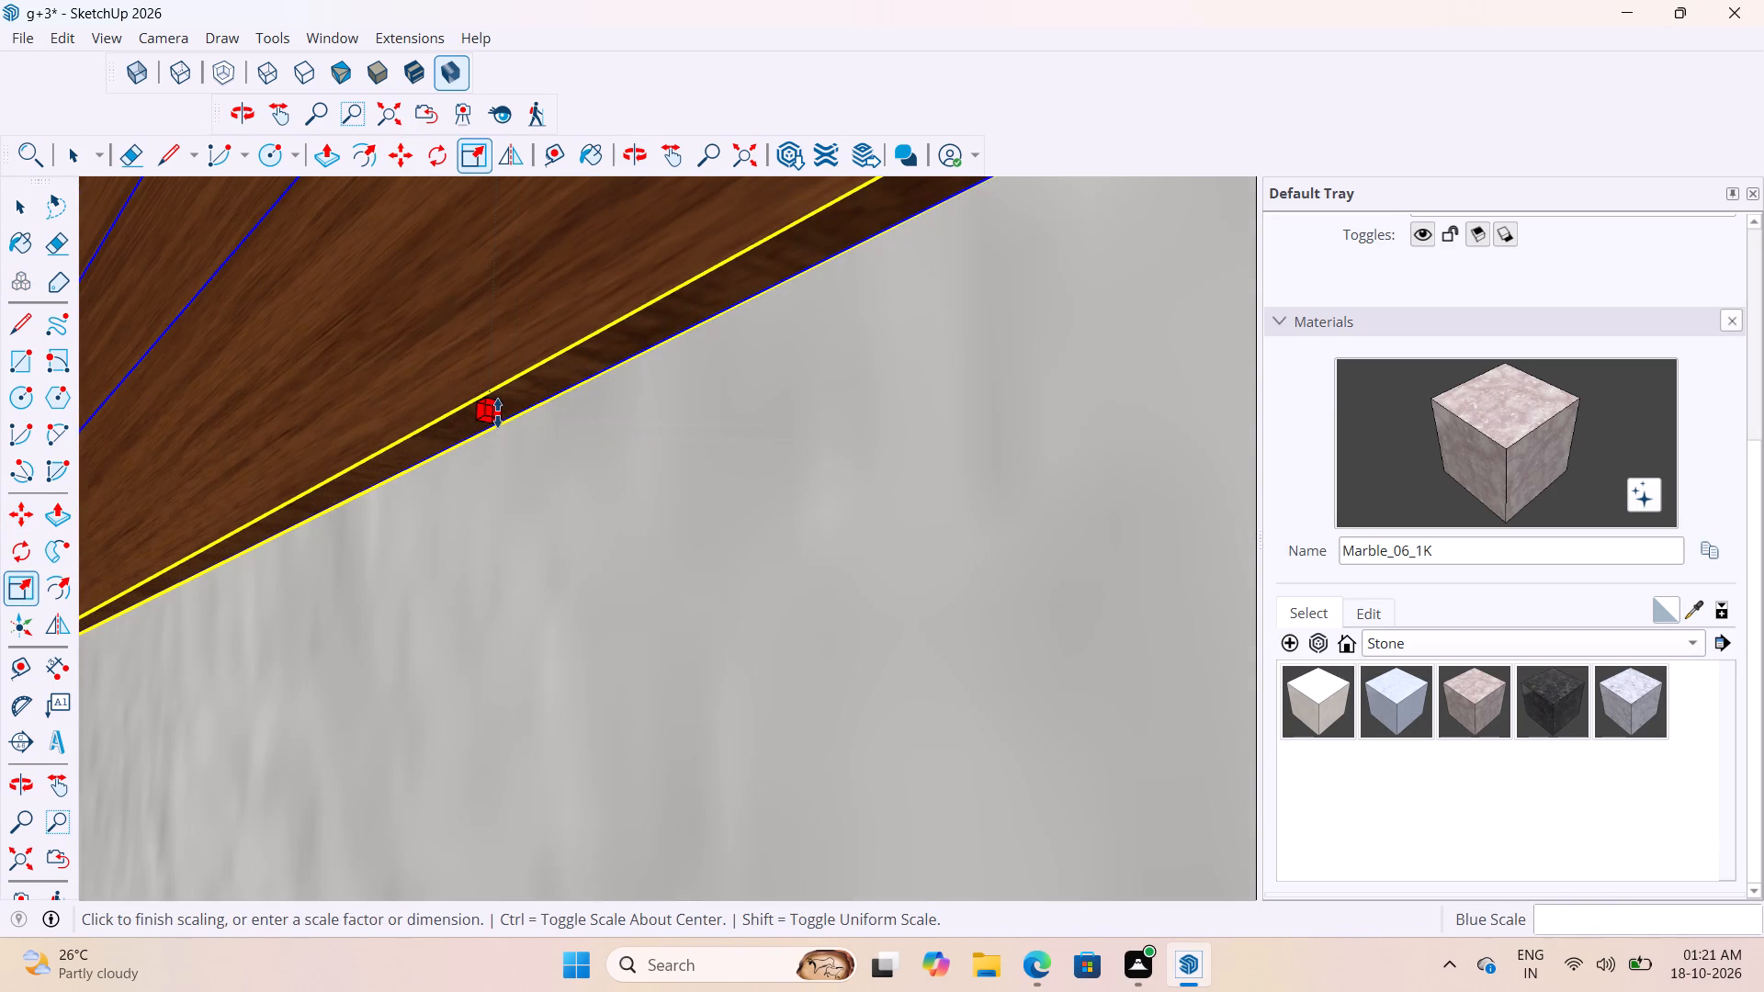
scroll(498, 413, "down", 14)
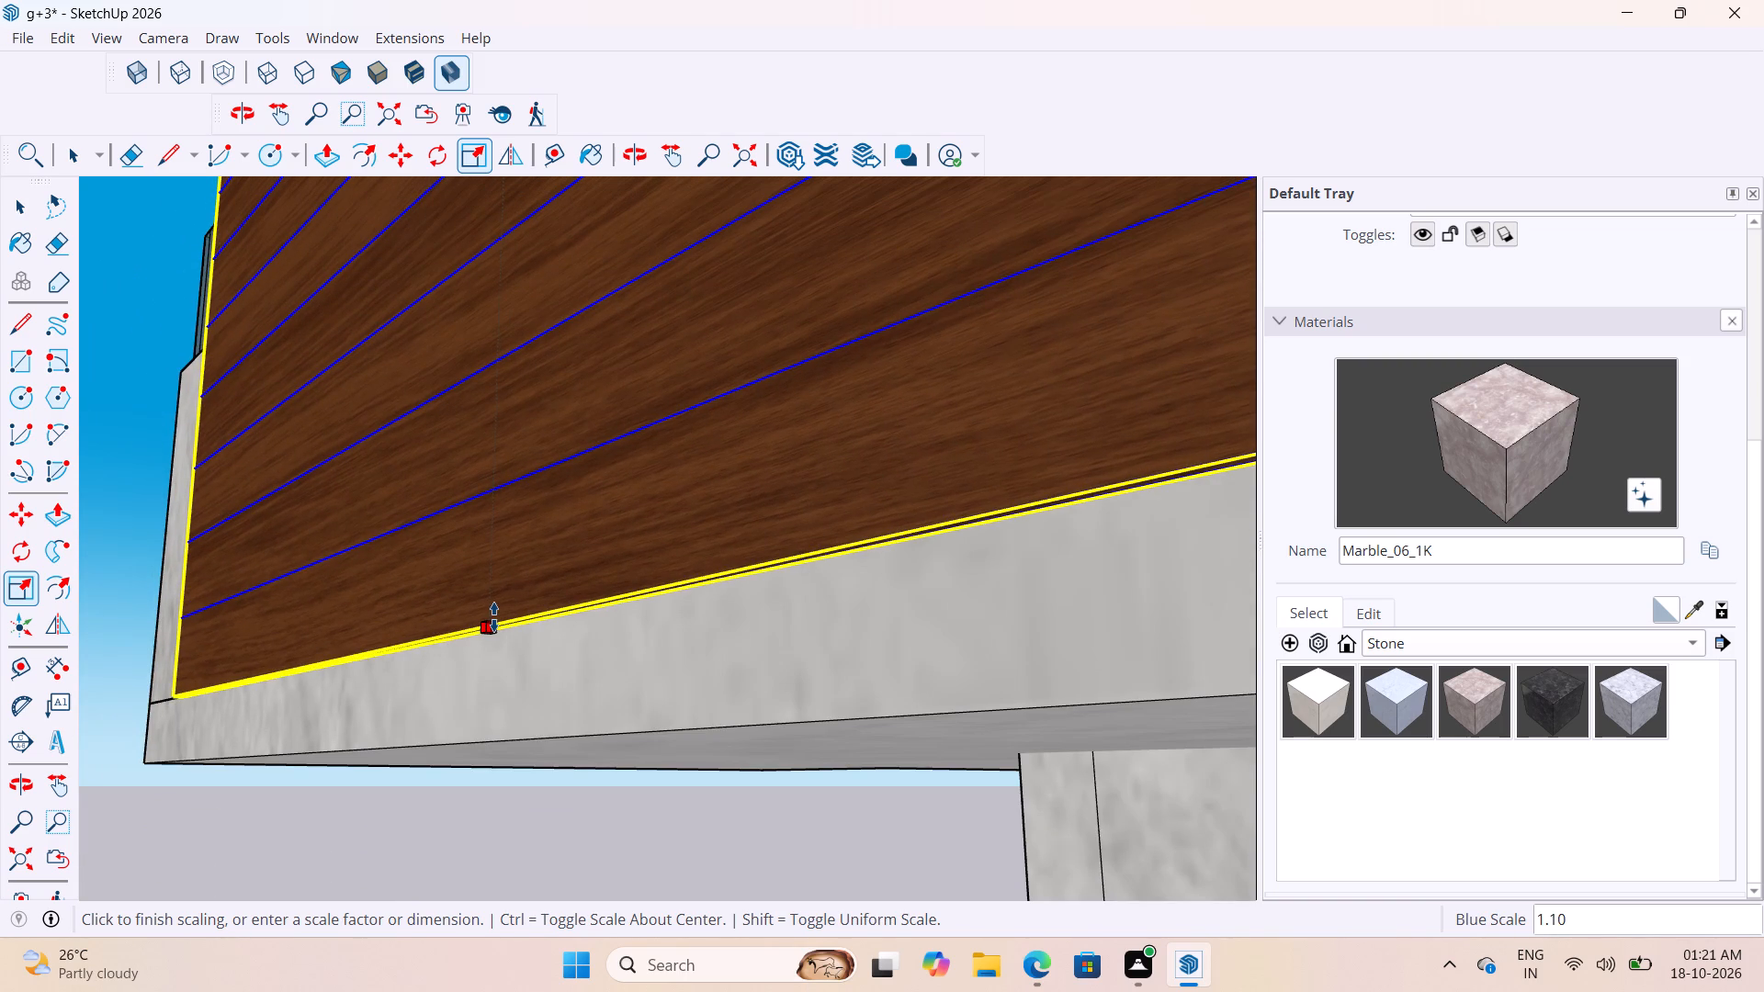
left_click(494, 617)
scroll(494, 614, "down", 11)
middle_click_drag(497, 620, 627, 696)
scroll(659, 783, "down", 10)
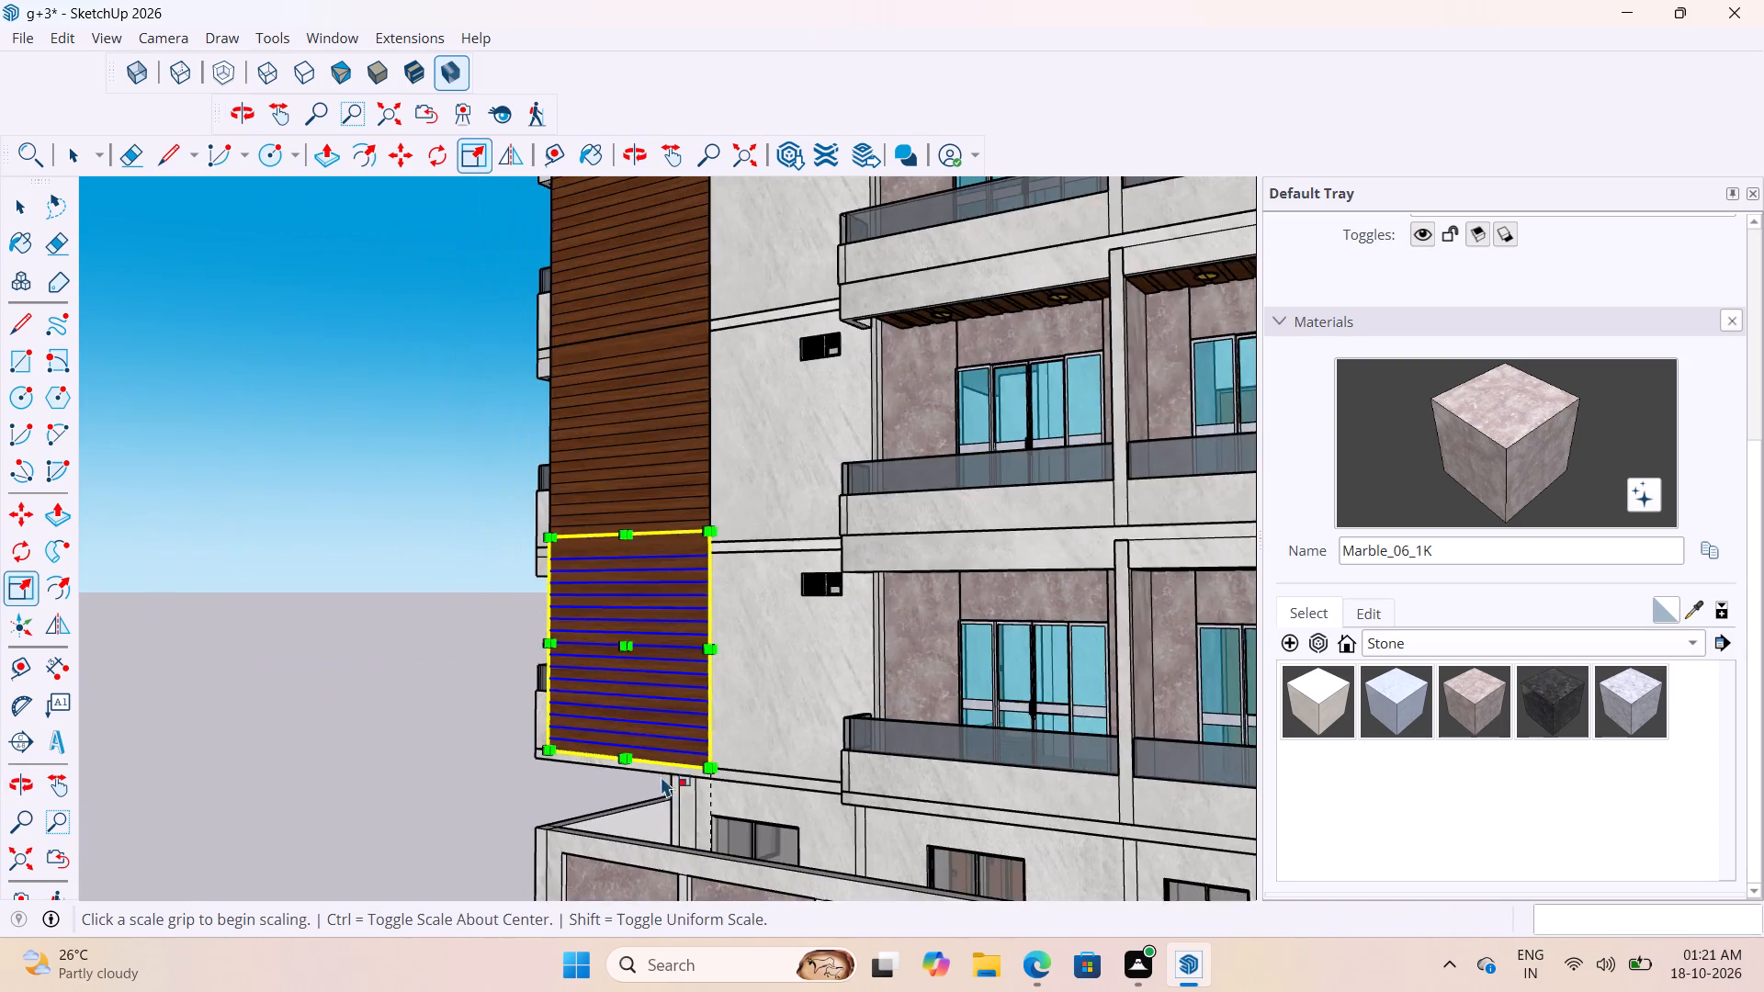
scroll(661, 776, "down", 6)
key("space")
left_click(469, 562)
Delete all guides from the model.
scroll(727, 563, "up", 1)
scroll(728, 552, "down", 11)
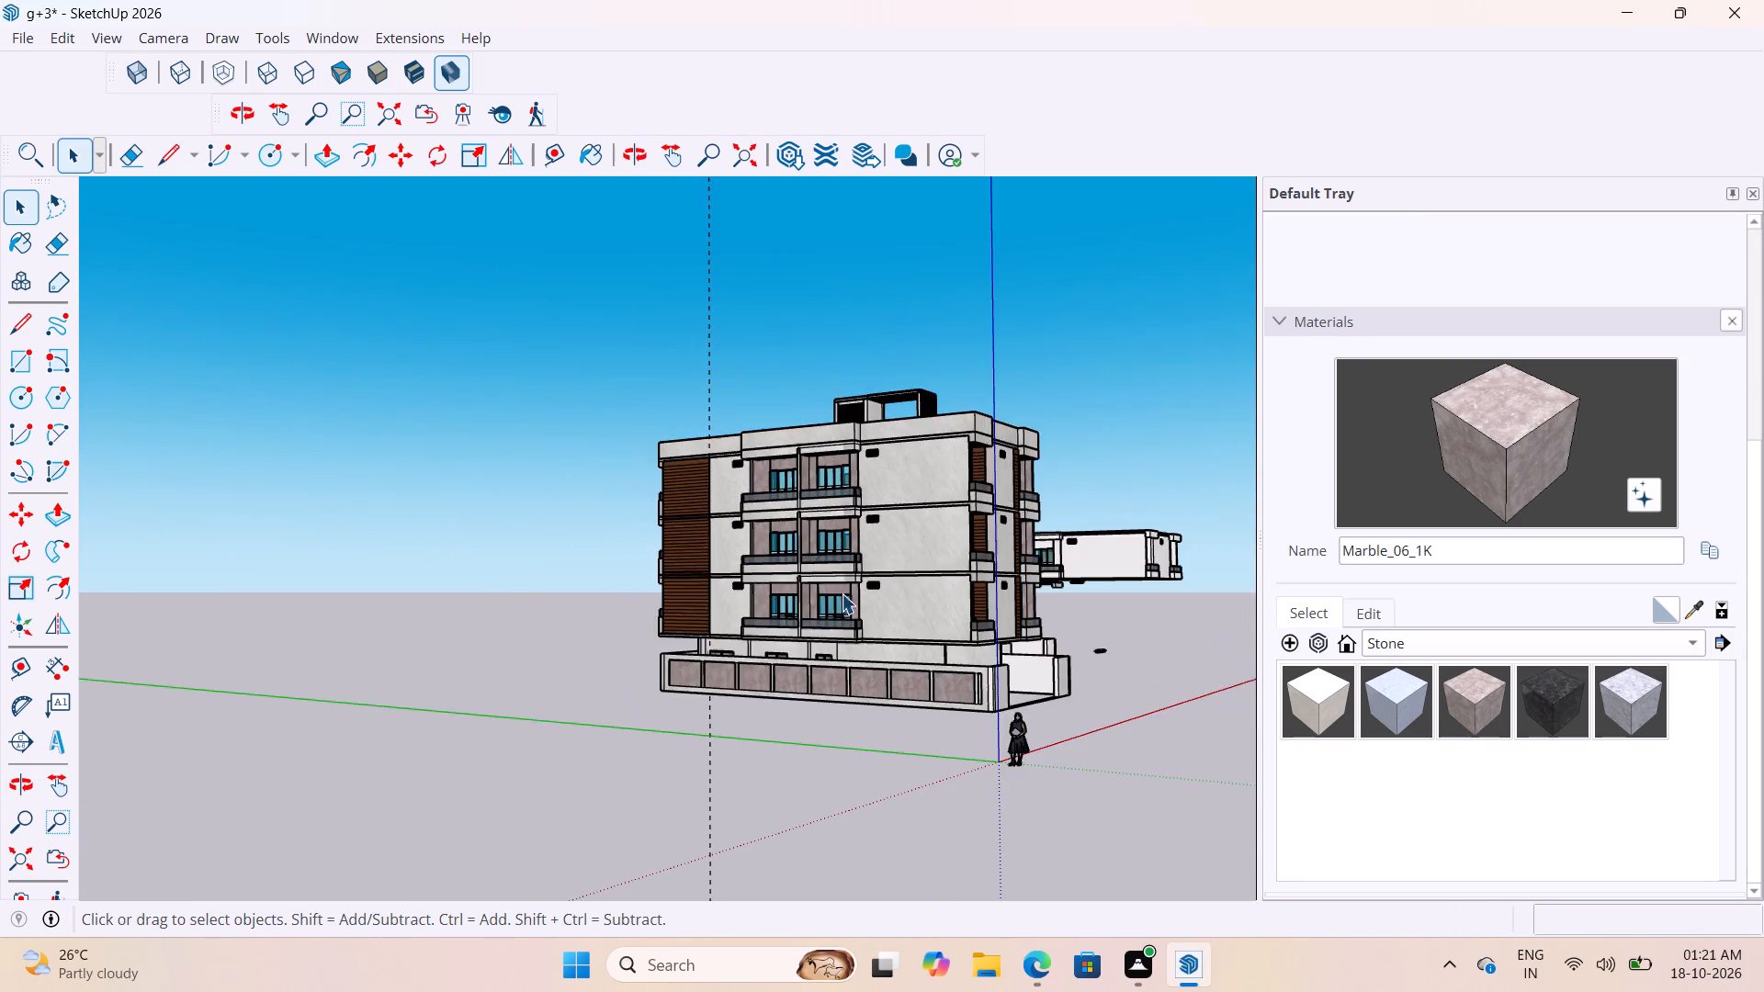
scroll(1046, 610, "down", 1)
middle_click_drag(1041, 608, 760, 644)
scroll(531, 645, "up", 3)
scroll(614, 573, "down", 4)
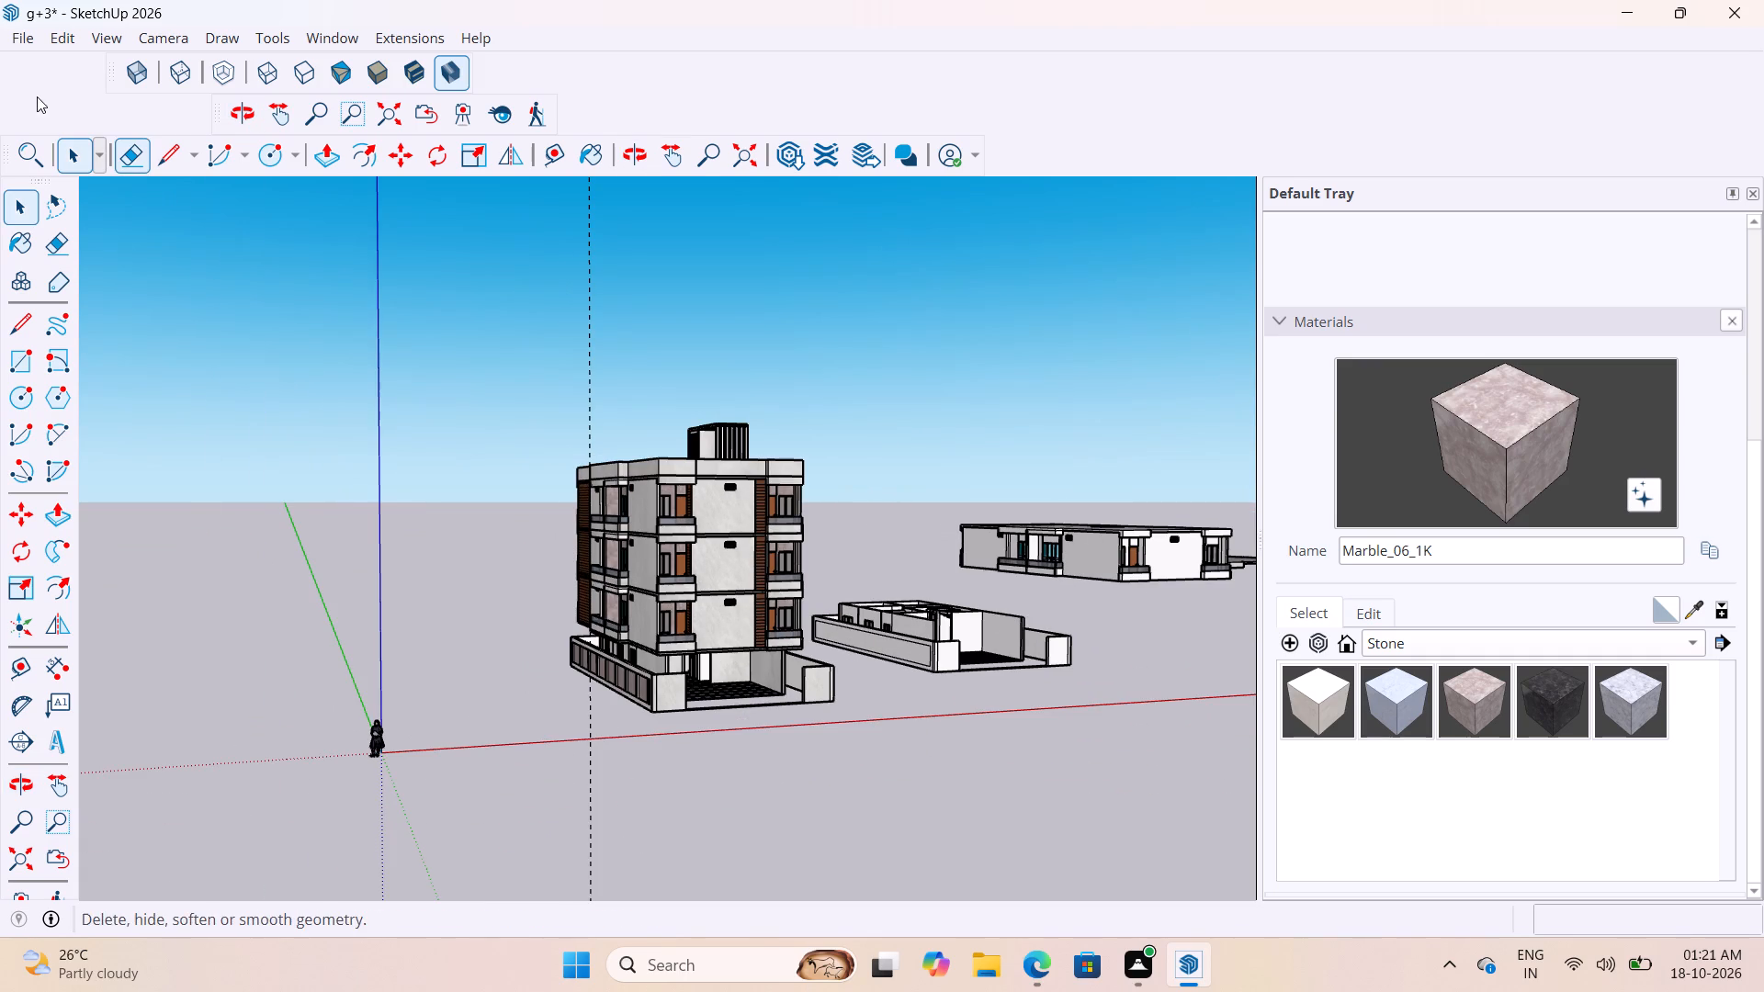
left_click(51, 30)
left_click(141, 268)
left_click(531, 541)
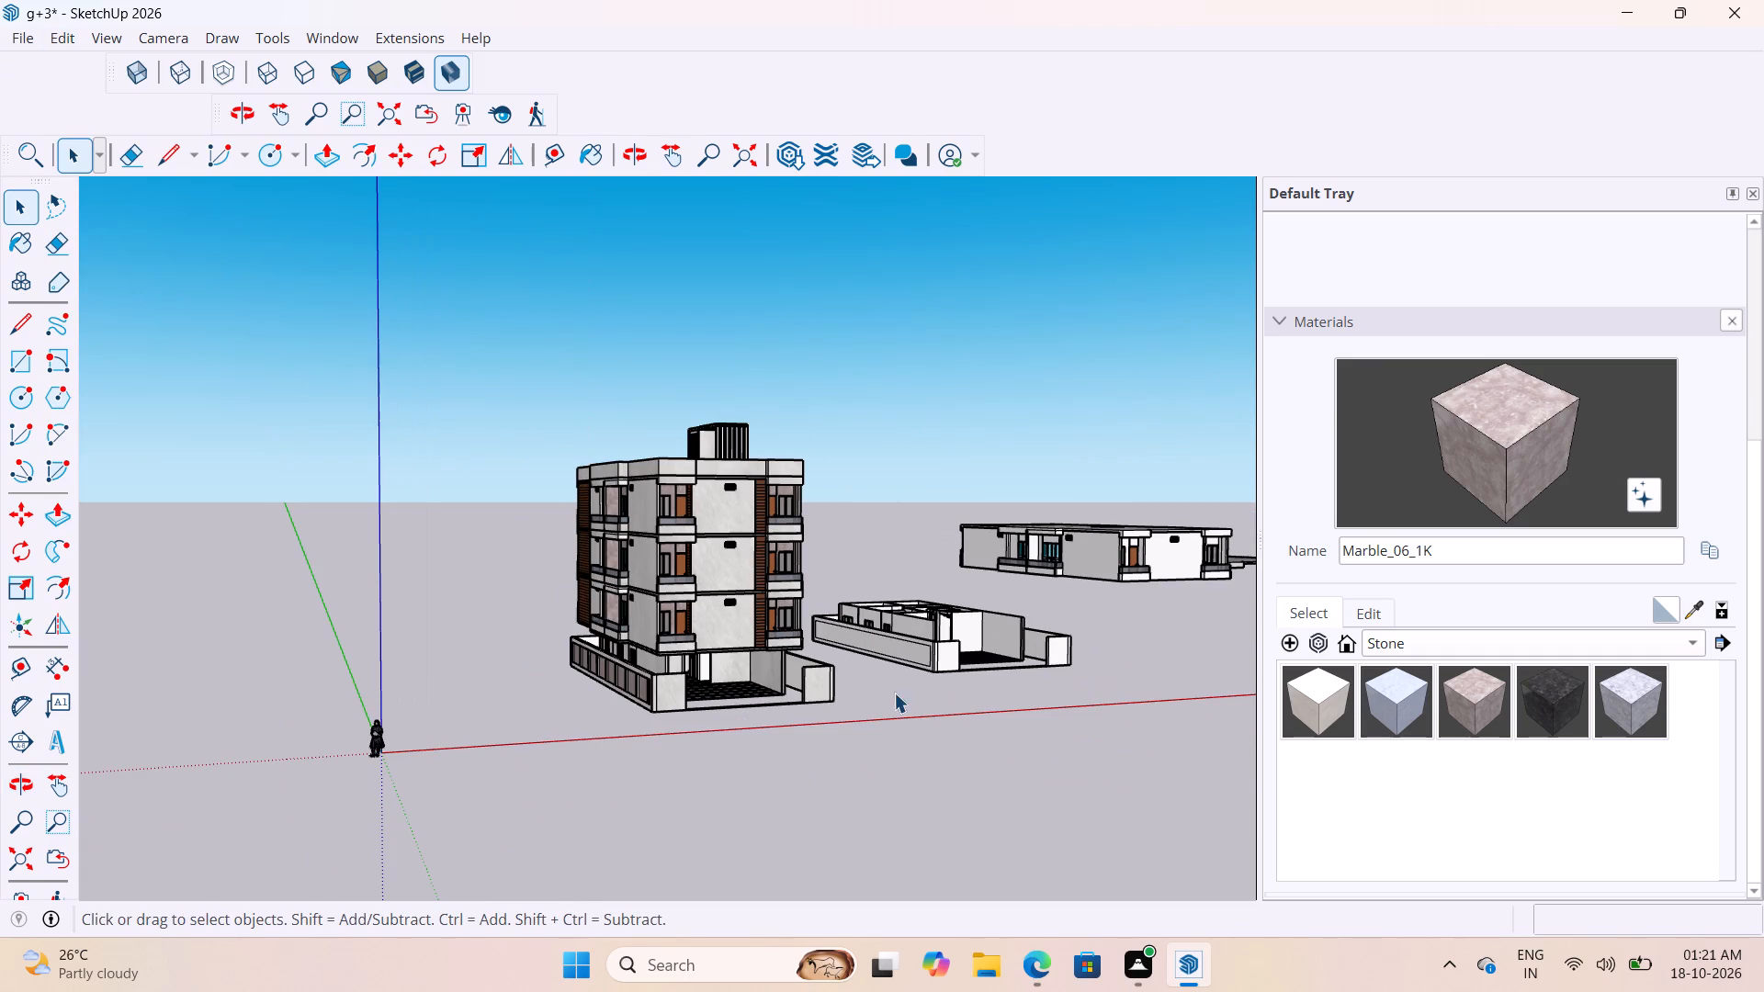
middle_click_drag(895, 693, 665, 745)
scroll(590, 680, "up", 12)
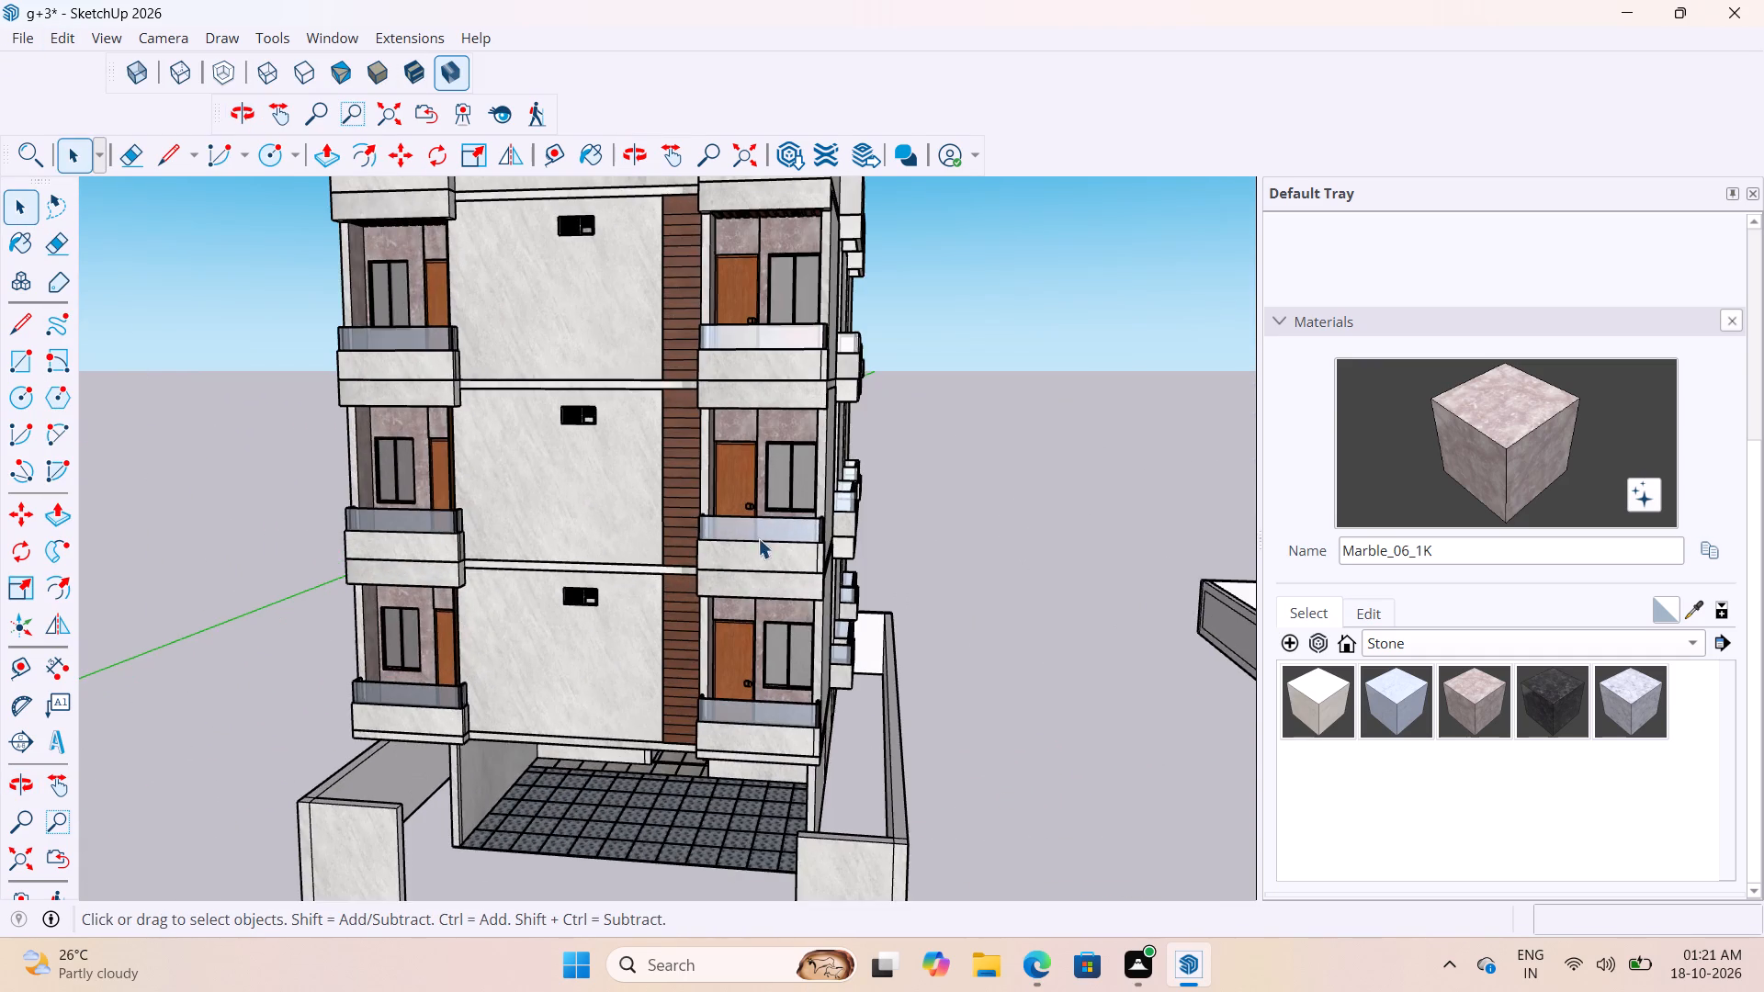
Examine the G+3 building's front and side facades, with their slat panels, balconies and stone finishes, from several angles.
scroll(814, 519, "down", 5)
scroll(552, 558, "up", 4)
scroll(536, 525, "down", 6)
middle_click_drag(547, 582, 755, 547)
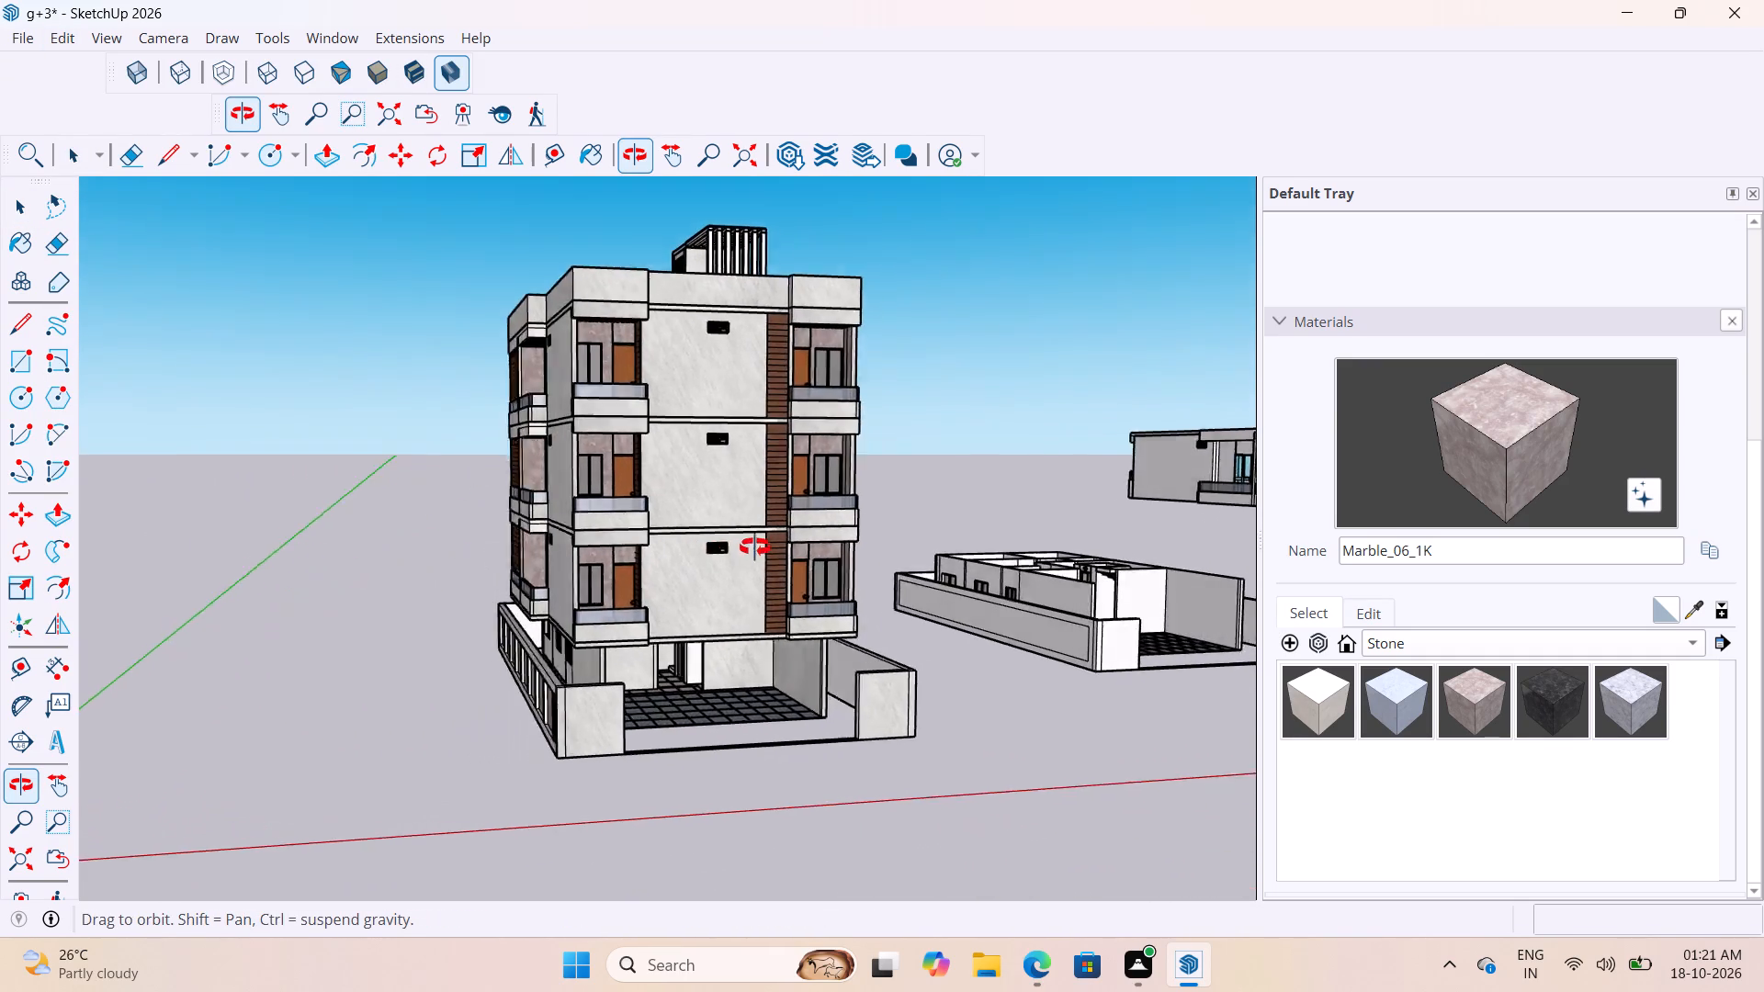
middle_click_drag(755, 547, 855, 544)
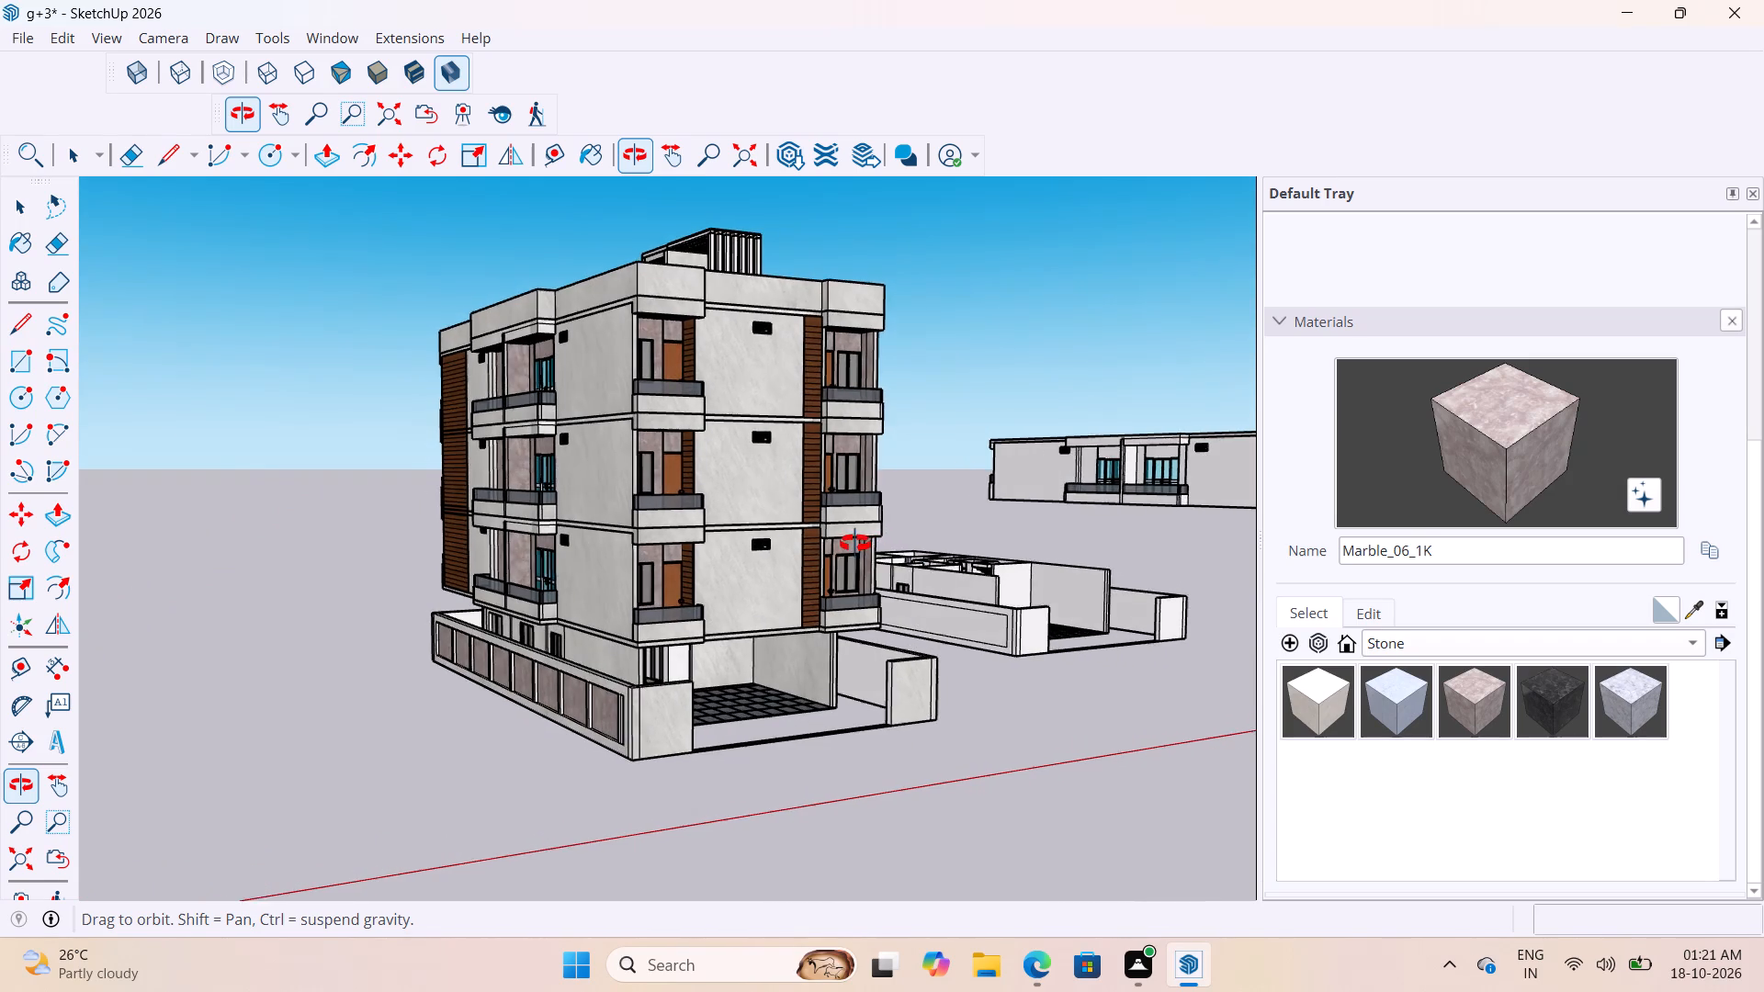
middle_click_drag(855, 544, 841, 542)
scroll(842, 546, "down", 4)
middle_click_drag(888, 519, 334, 575)
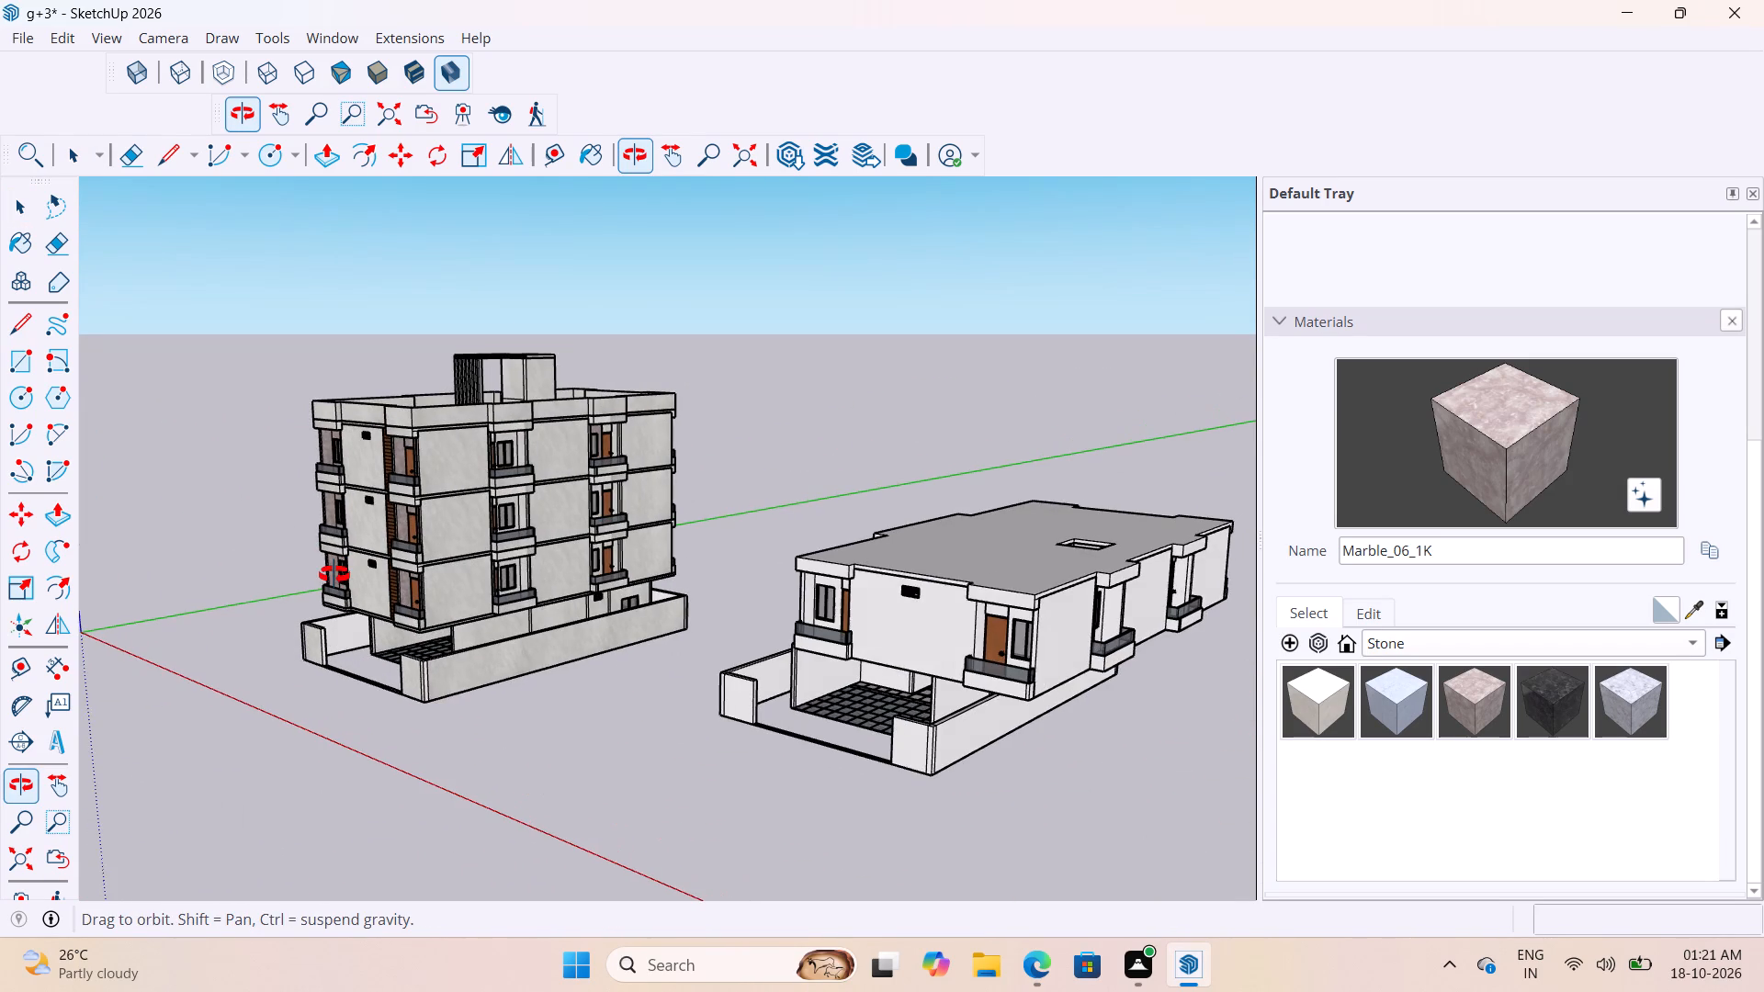
middle_click_drag(334, 575, 381, 559)
scroll(316, 523, "up", 4)
middle_click_drag(316, 506, 644, 556)
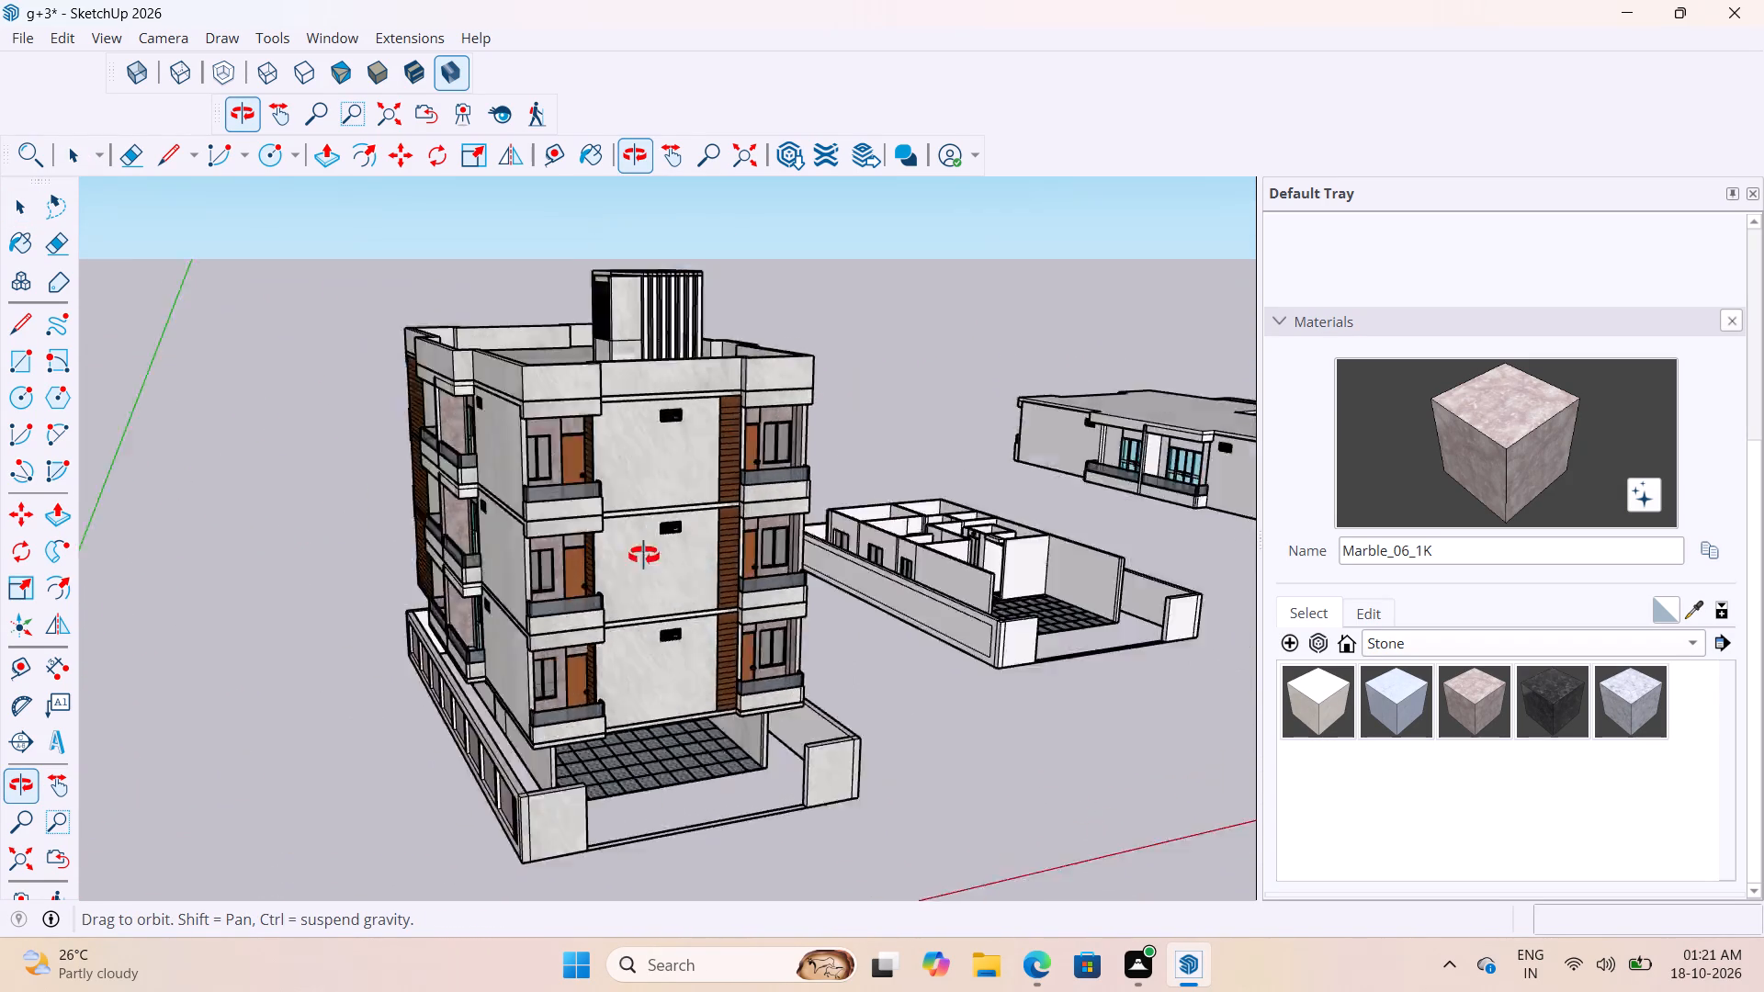
middle_click_drag(644, 556, 290, 556)
scroll(501, 482, "up", 3)
middle_click_drag(524, 475, 540, 462)
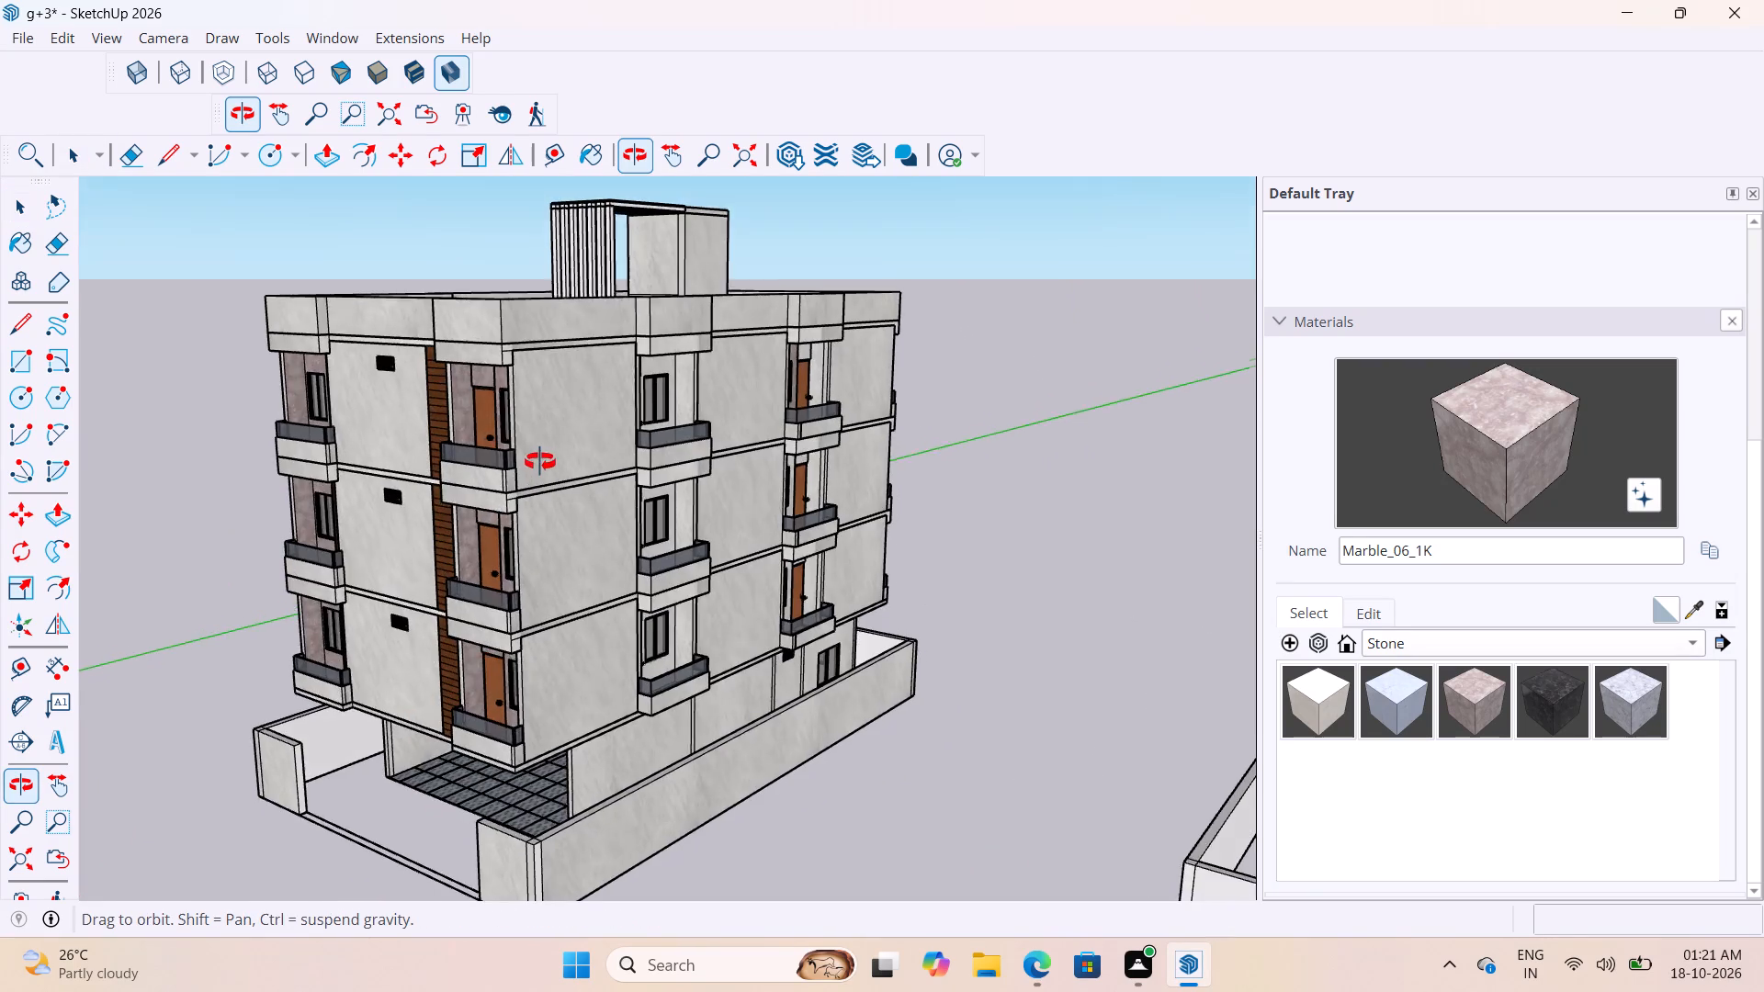
middle_click_drag(540, 462, 1001, 414)
scroll(876, 402, "down", 1)
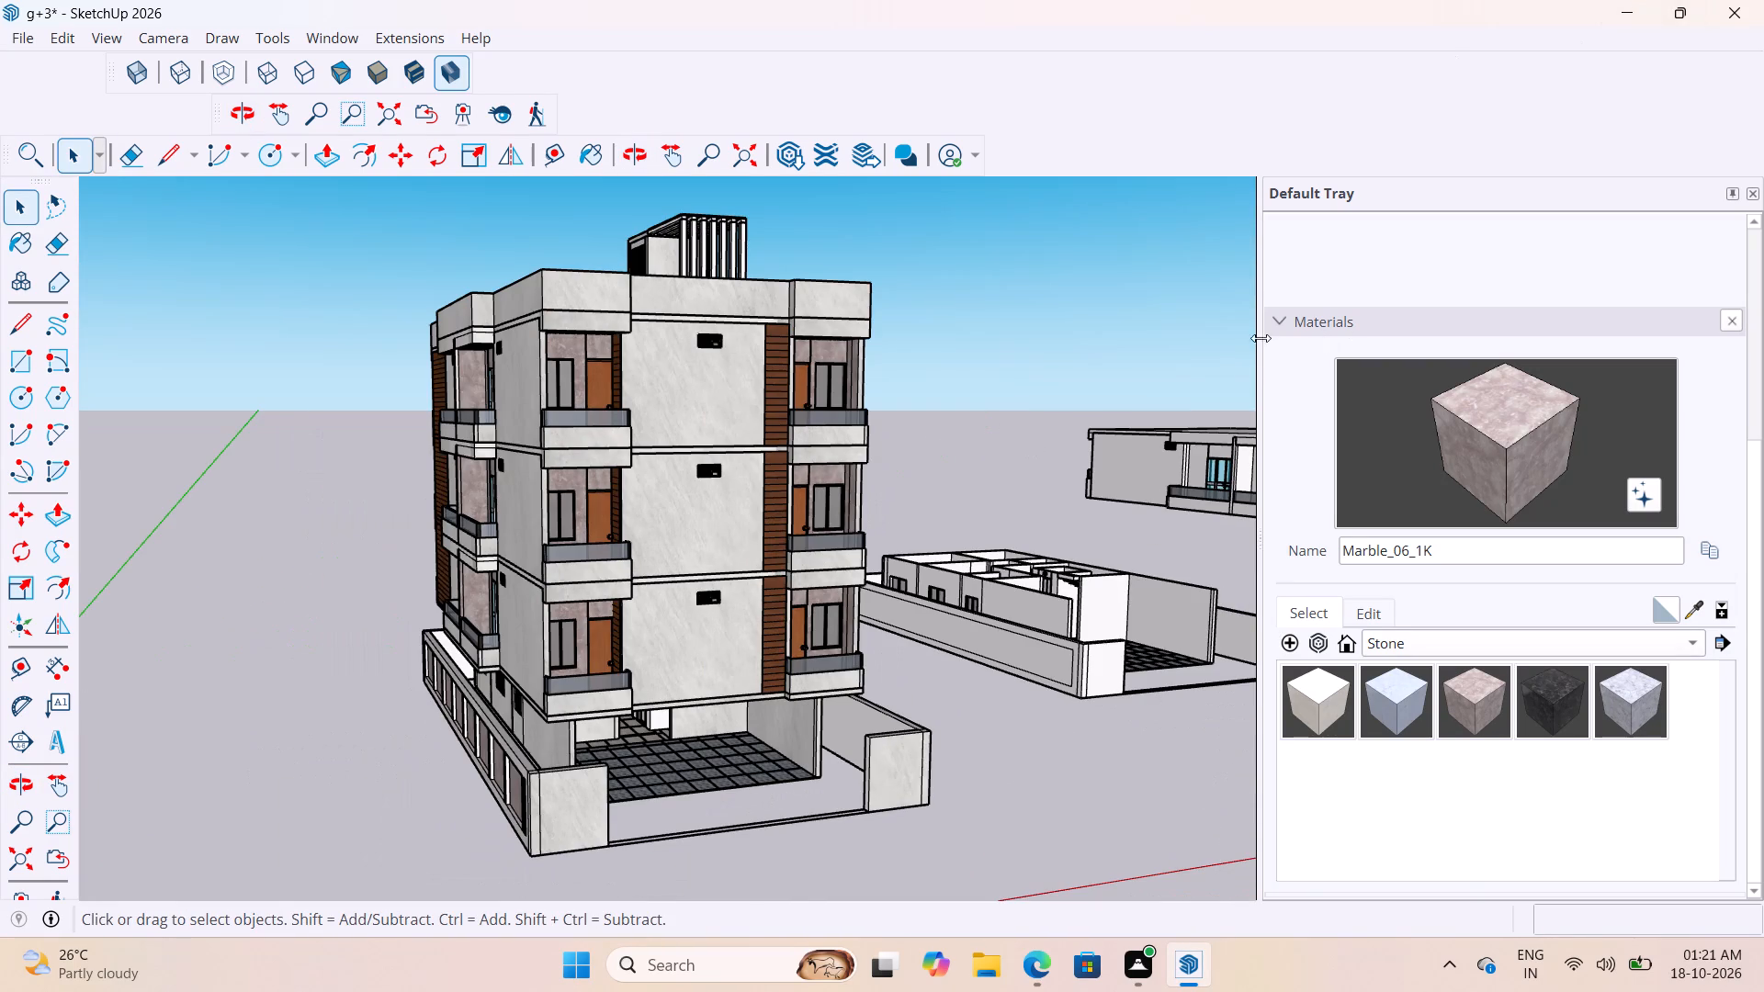
scroll(948, 472, "down", 4)
middle_click_drag(946, 485, 1015, 513)
scroll(975, 569, "up", 8)
scroll(1008, 555, "down", 5)
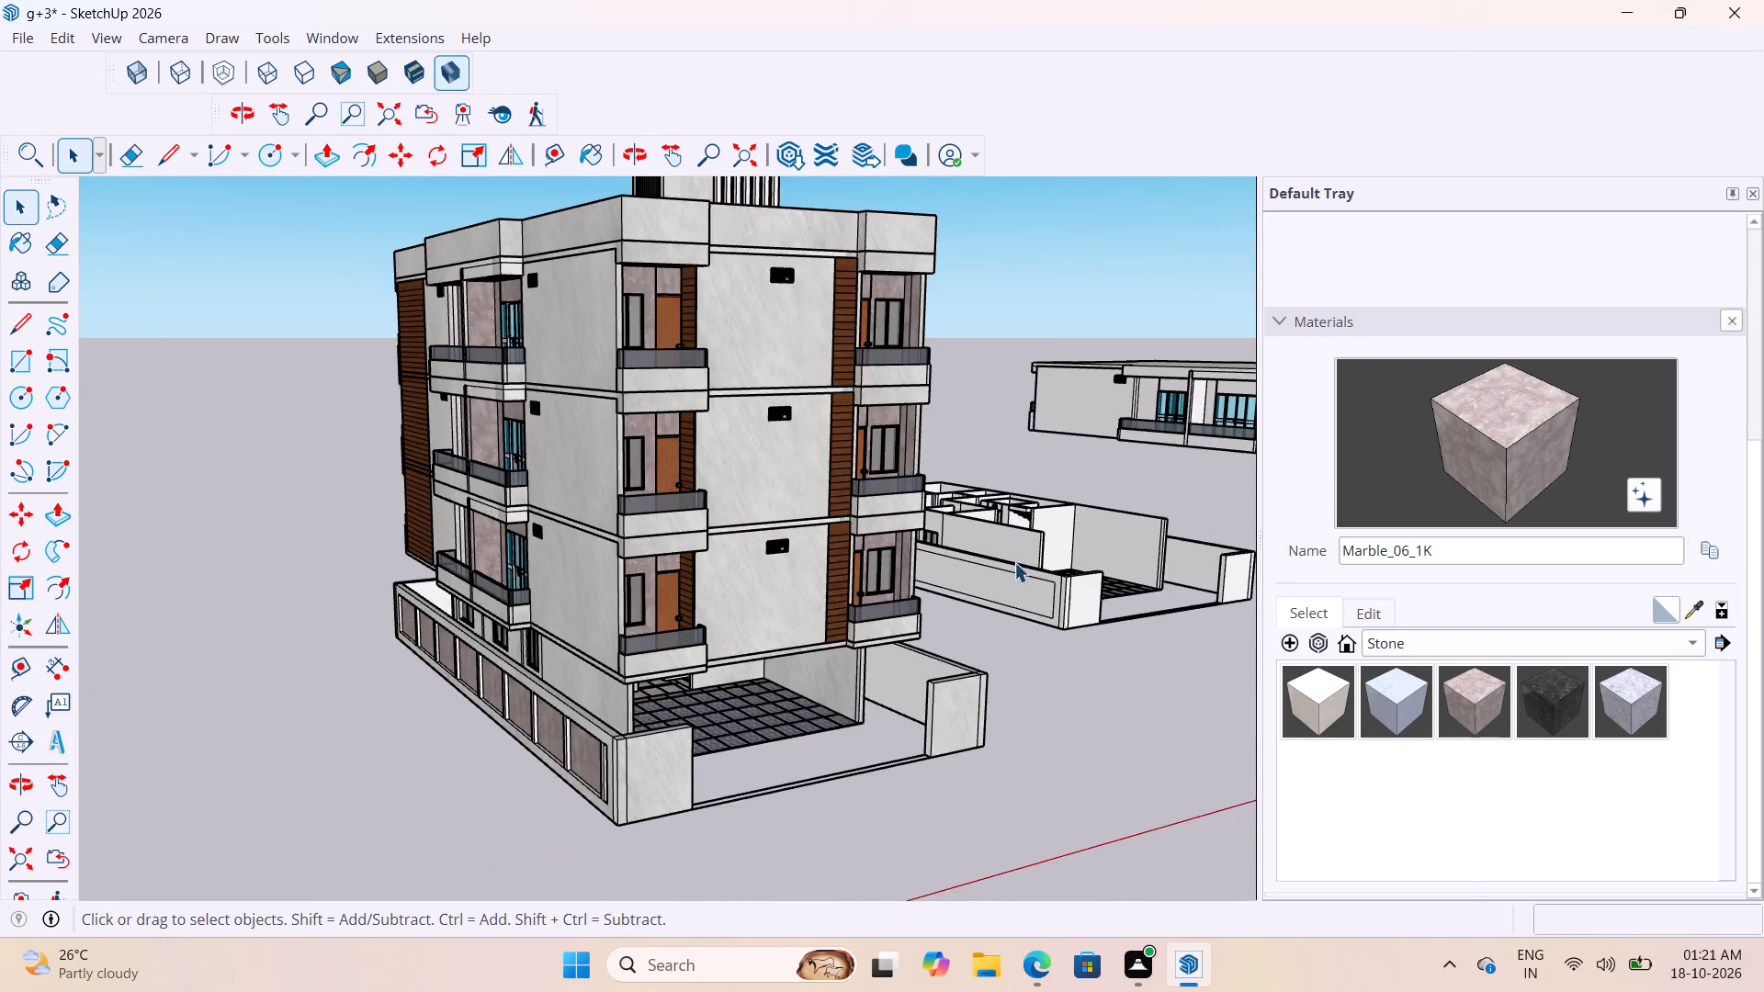
middle_click_drag(1014, 558, 852, 590)
scroll(399, 514, "up", 5)
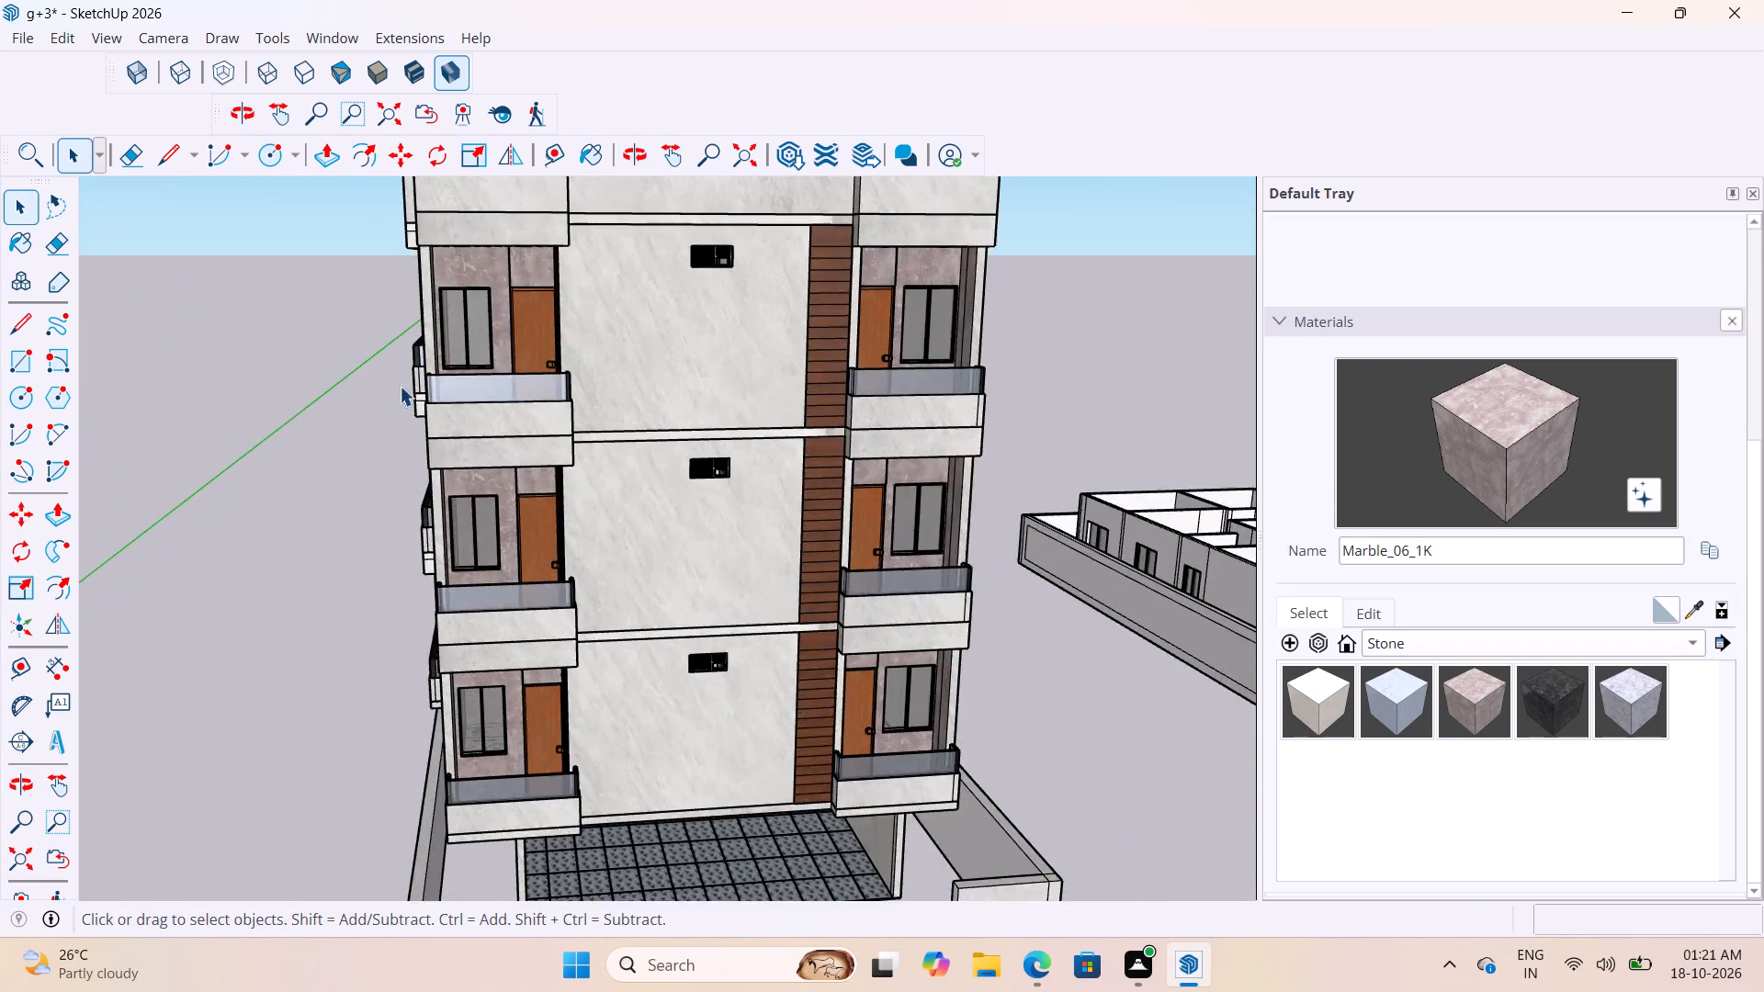
scroll(400, 386, "up", 2)
middle_click_drag(412, 362, 498, 455)
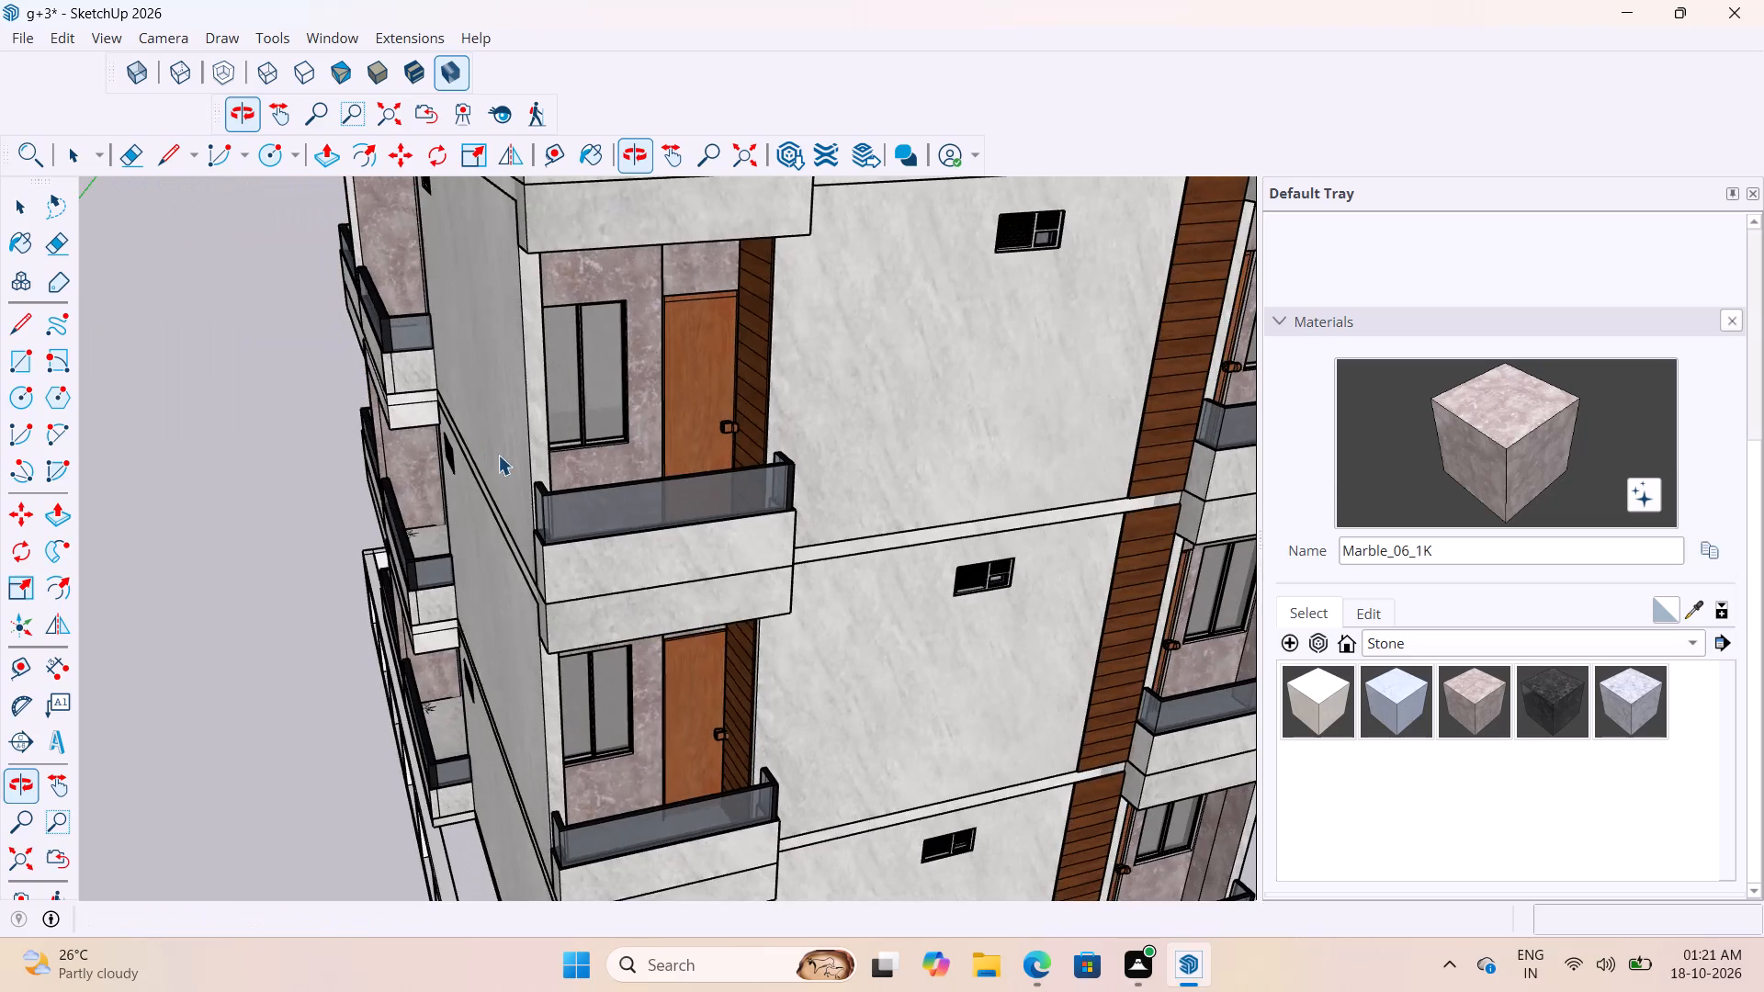
scroll(650, 425, "down", 8)
middle_click_drag(680, 437, 492, 443)
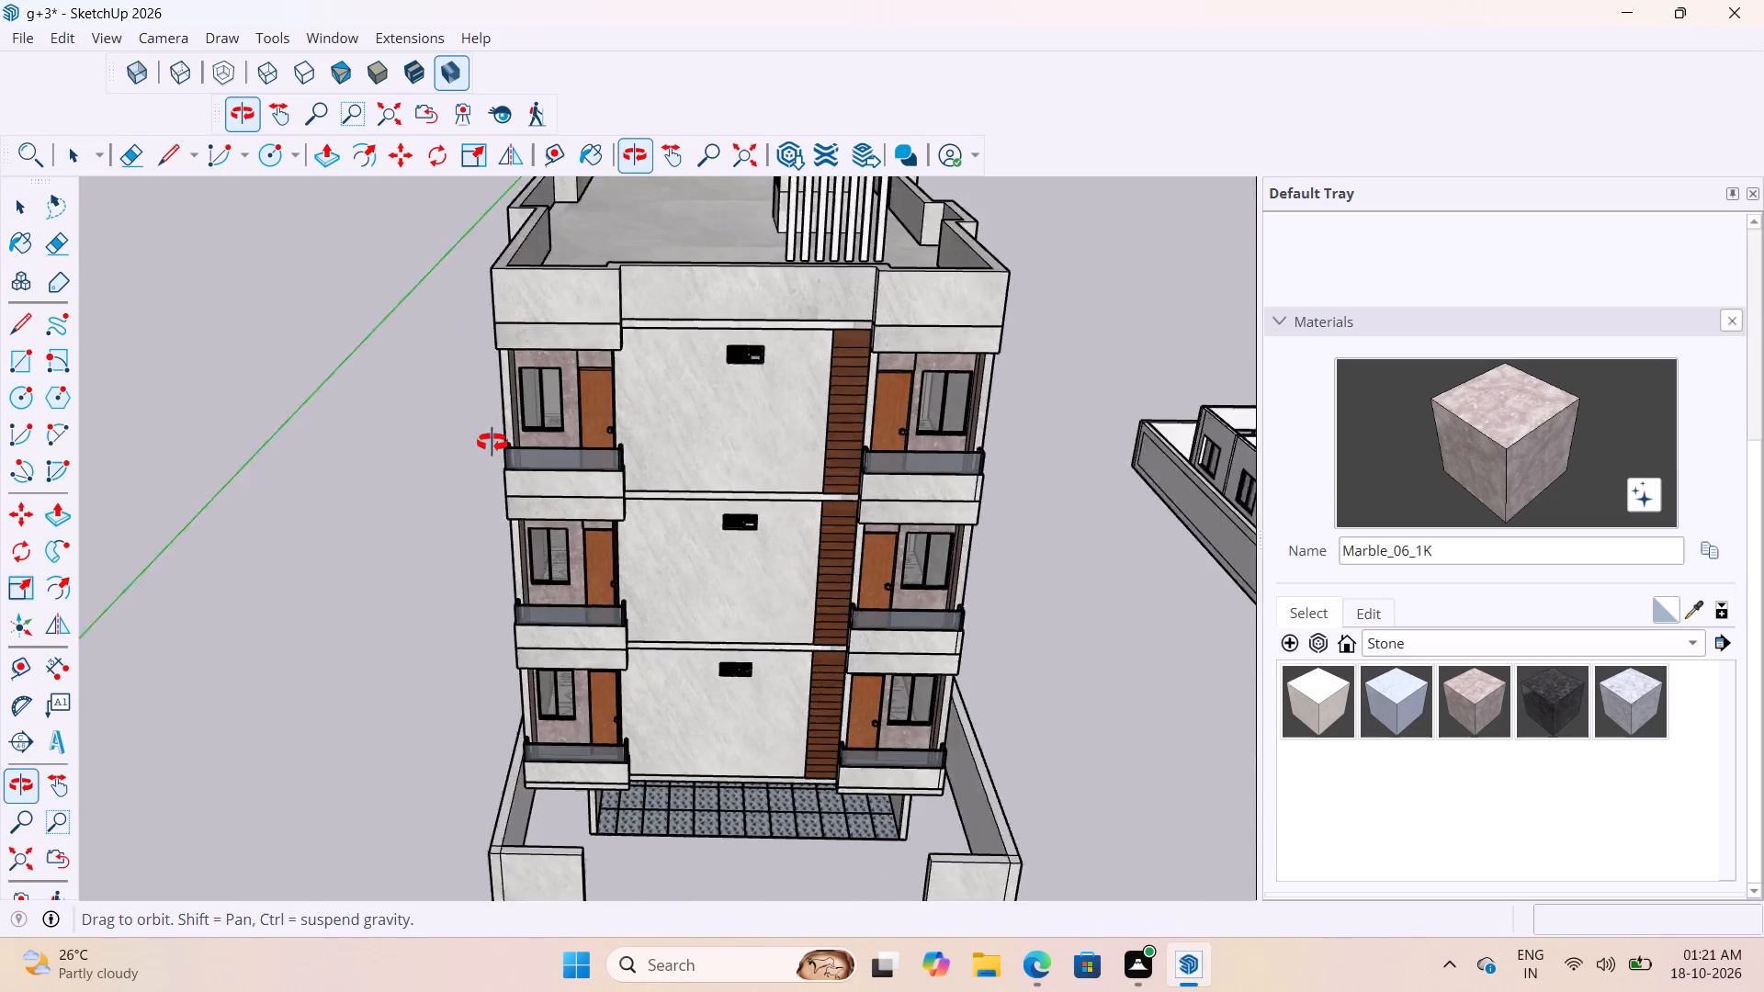
middle_click_drag(492, 443, 294, 445)
scroll(594, 448, "down", 9)
middle_click_drag(601, 459, 615, 445)
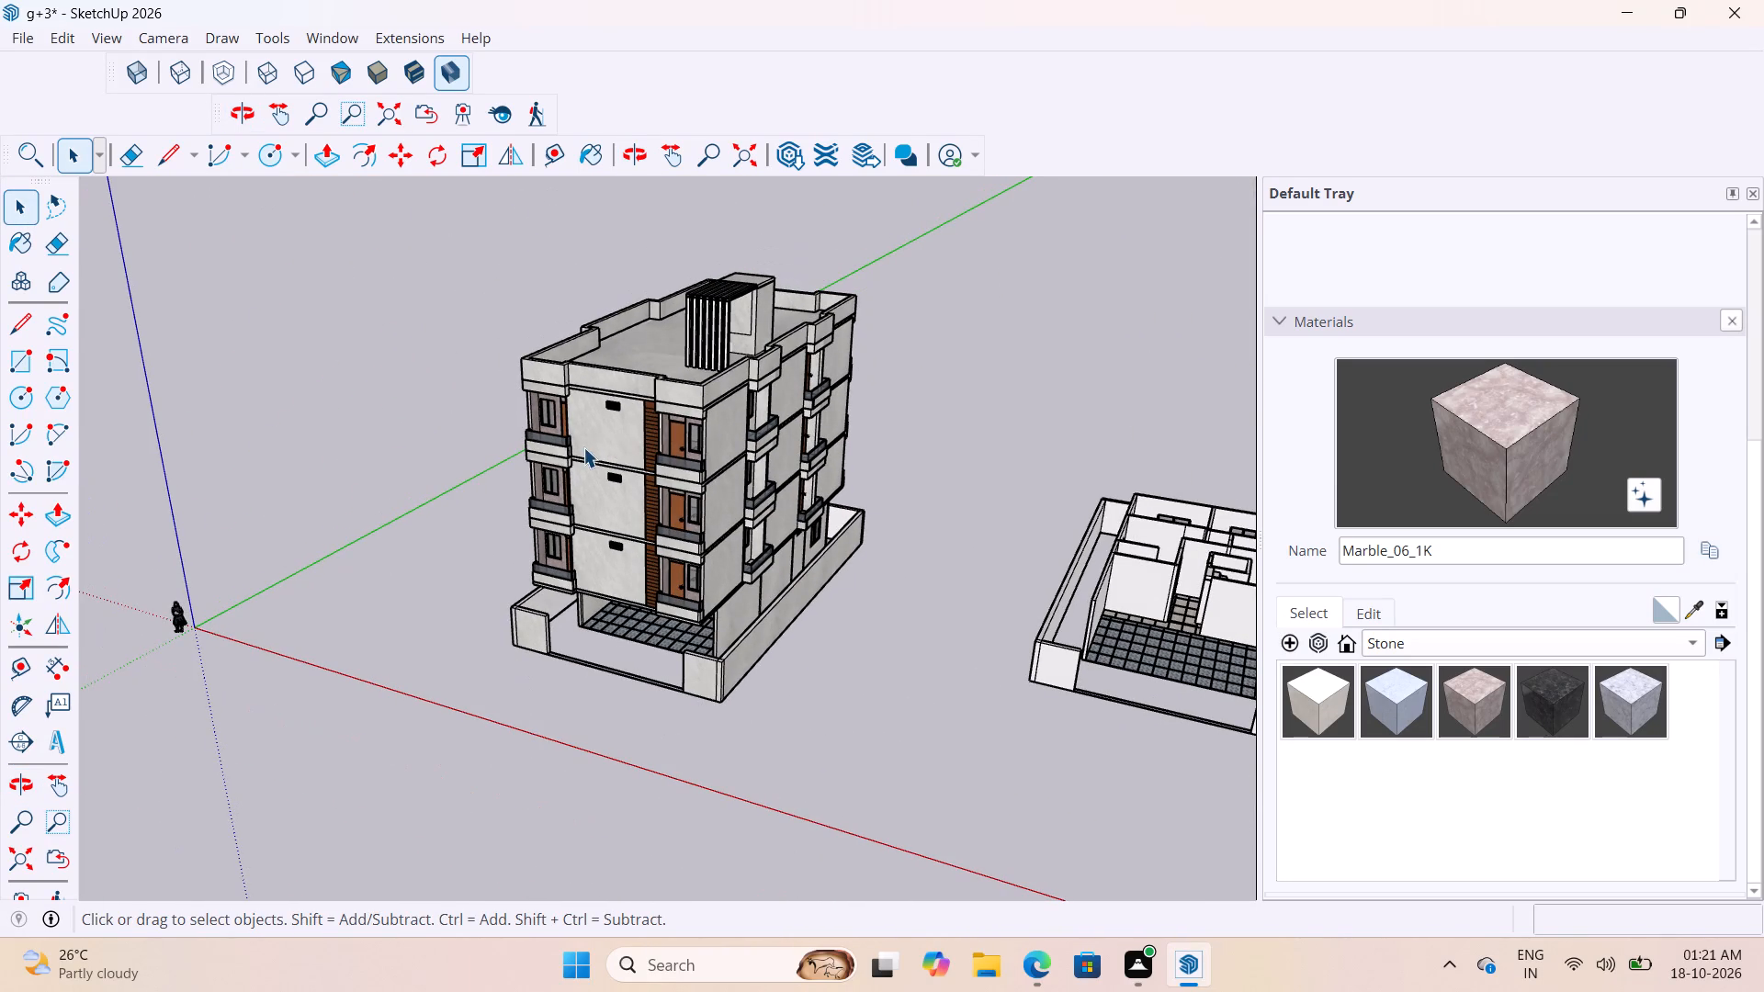
scroll(1025, 370, "down", 4)
middle_click_drag(943, 436, 1098, 420)
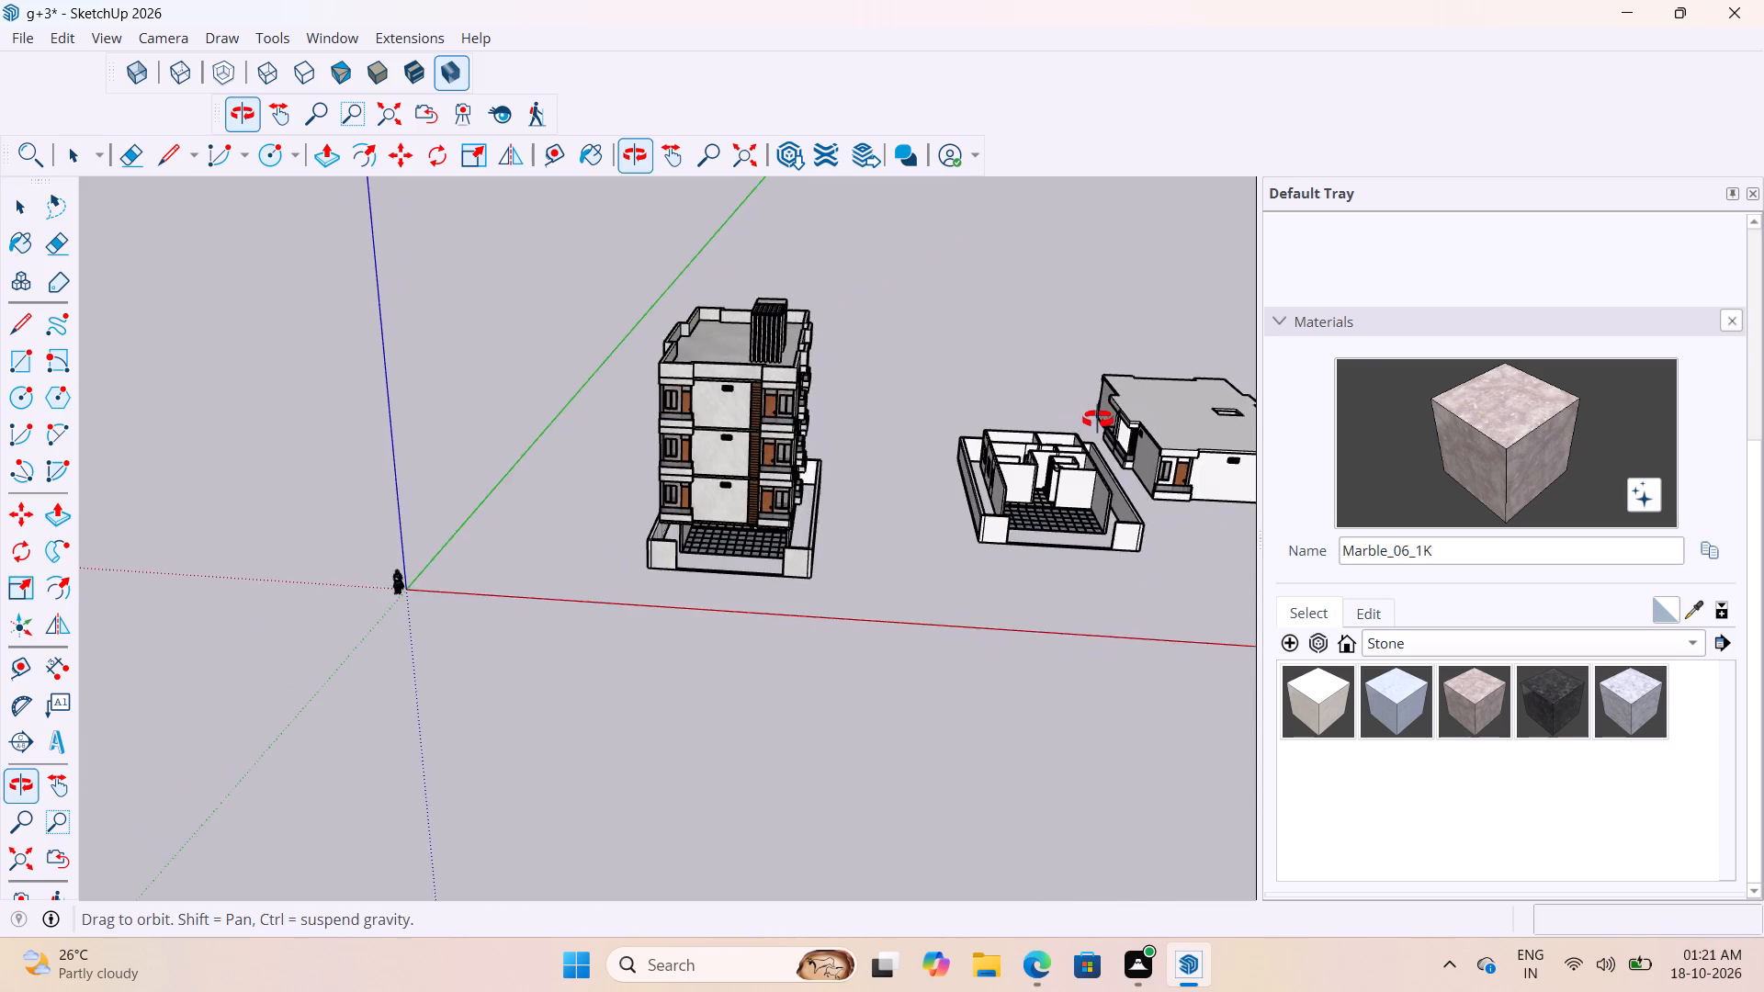
middle_click_drag(1098, 420, 1099, 420)
scroll(674, 474, "up", 9)
middle_click_drag(717, 420, 794, 405)
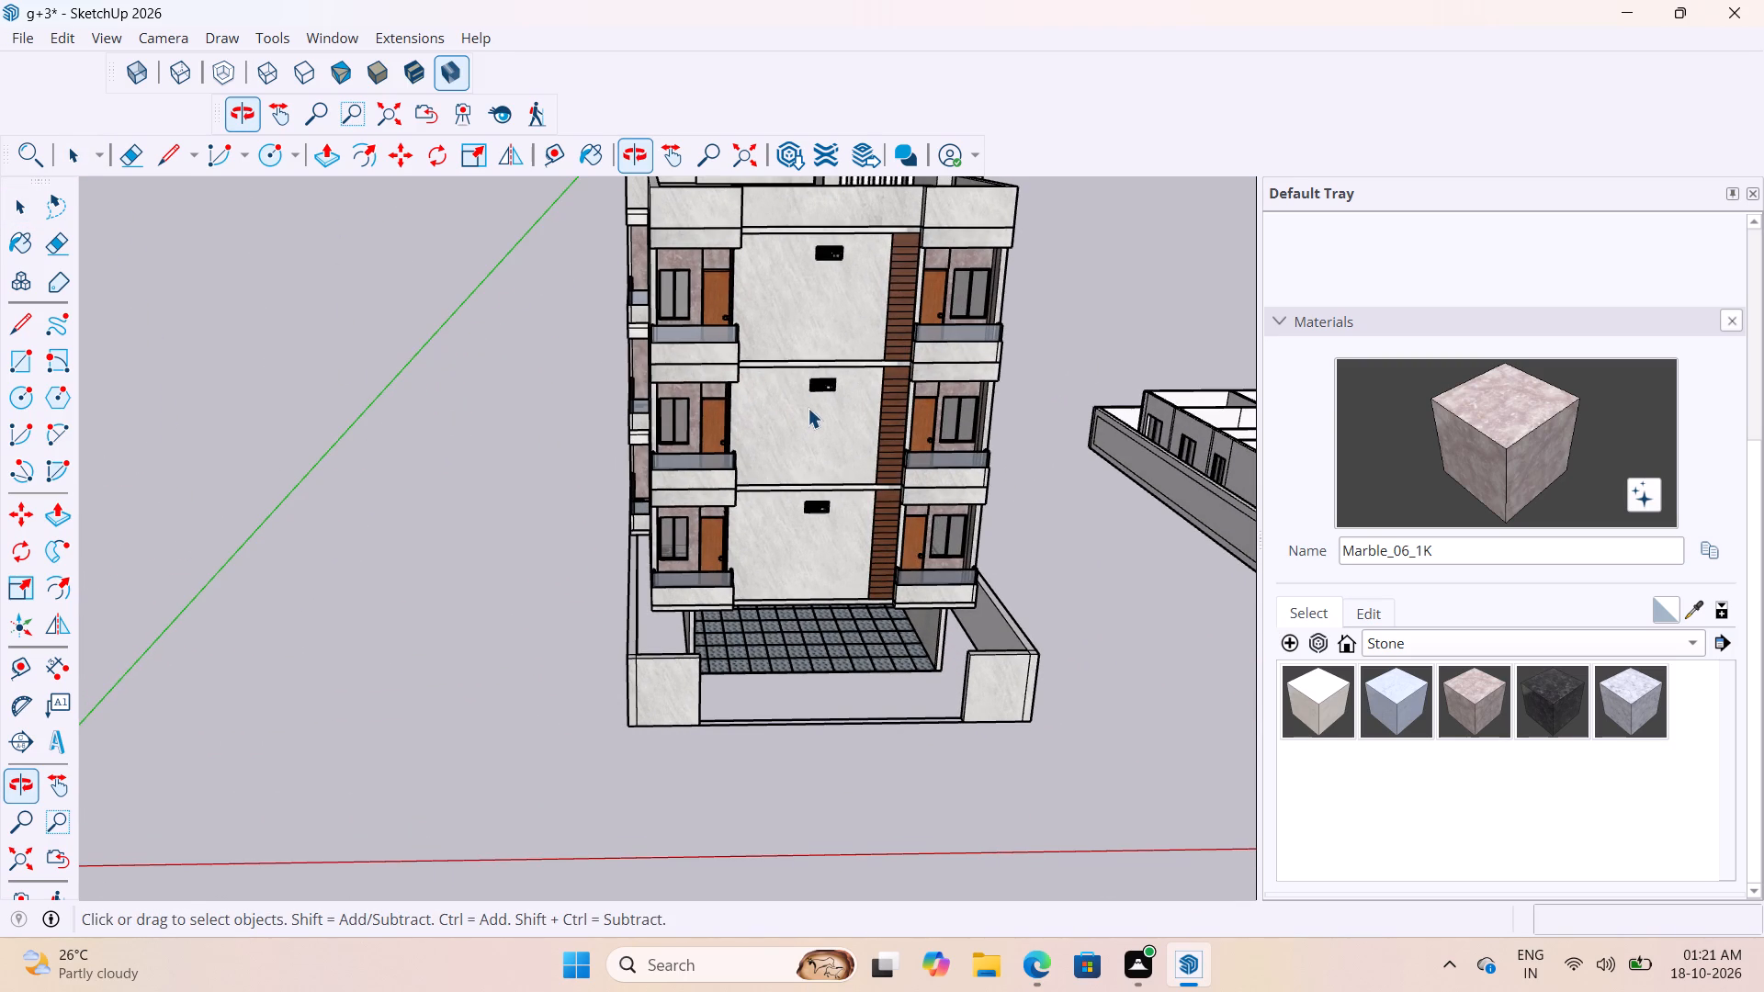
scroll(831, 434, "down", 4)
scroll(776, 309, "up", 3)
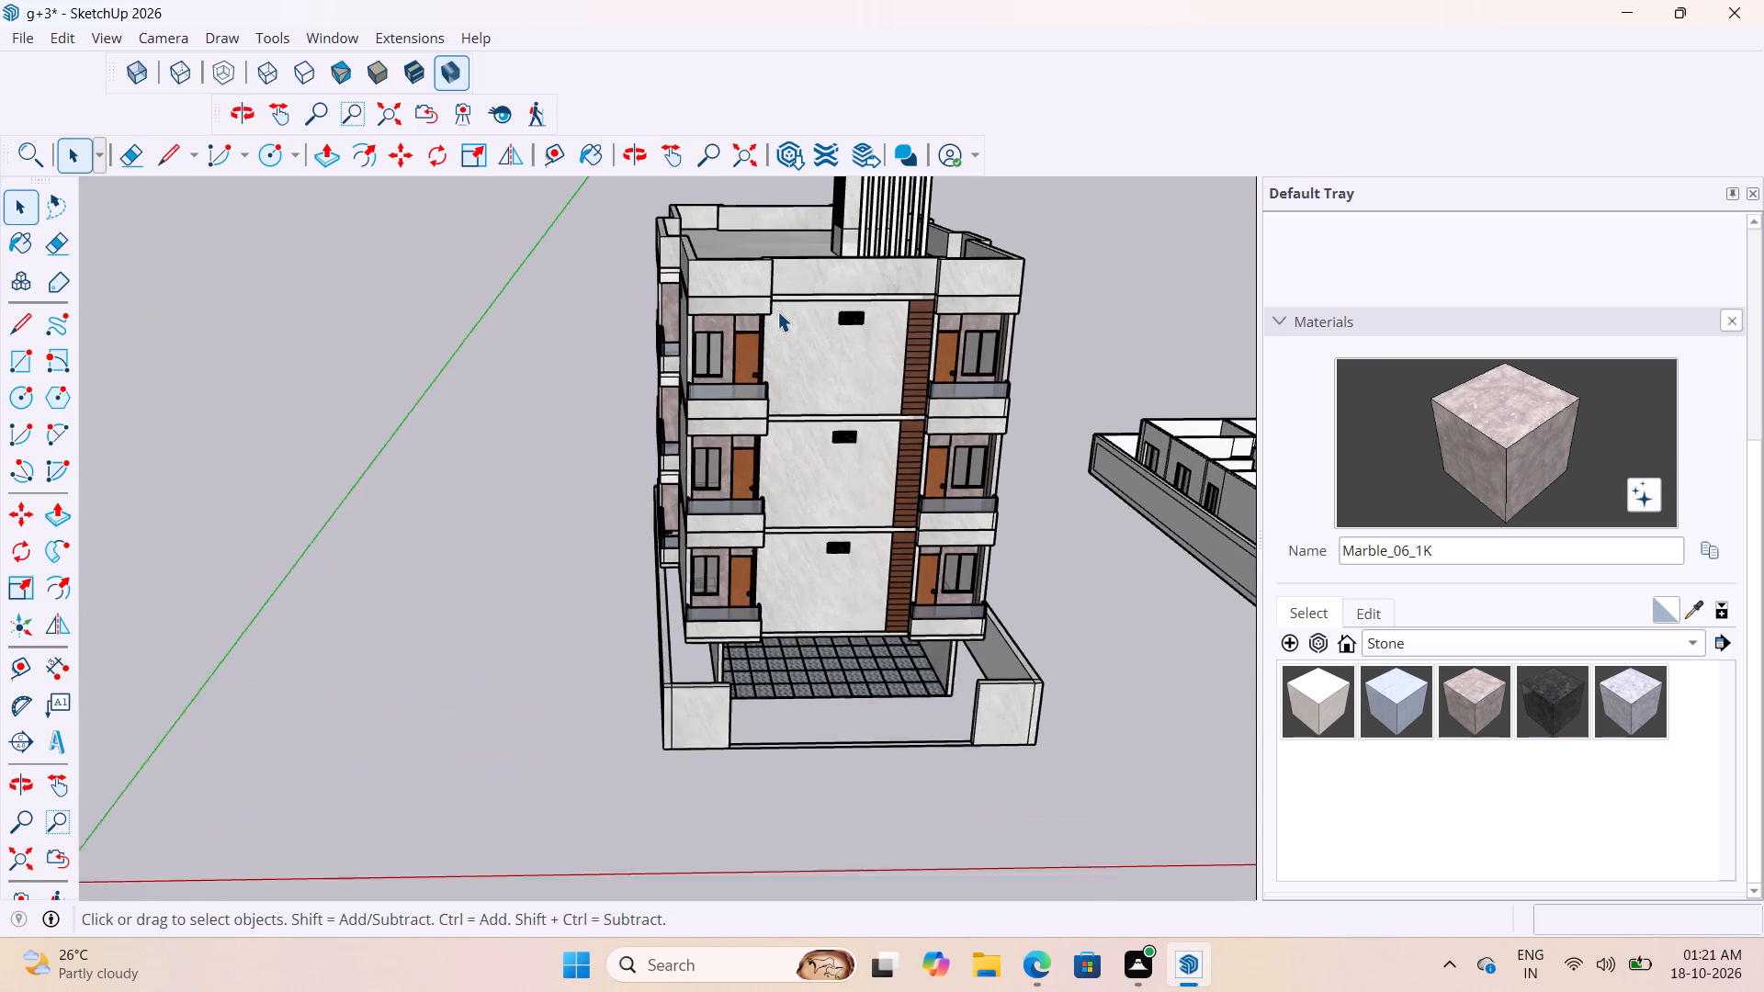
scroll(777, 311, "up", 1)
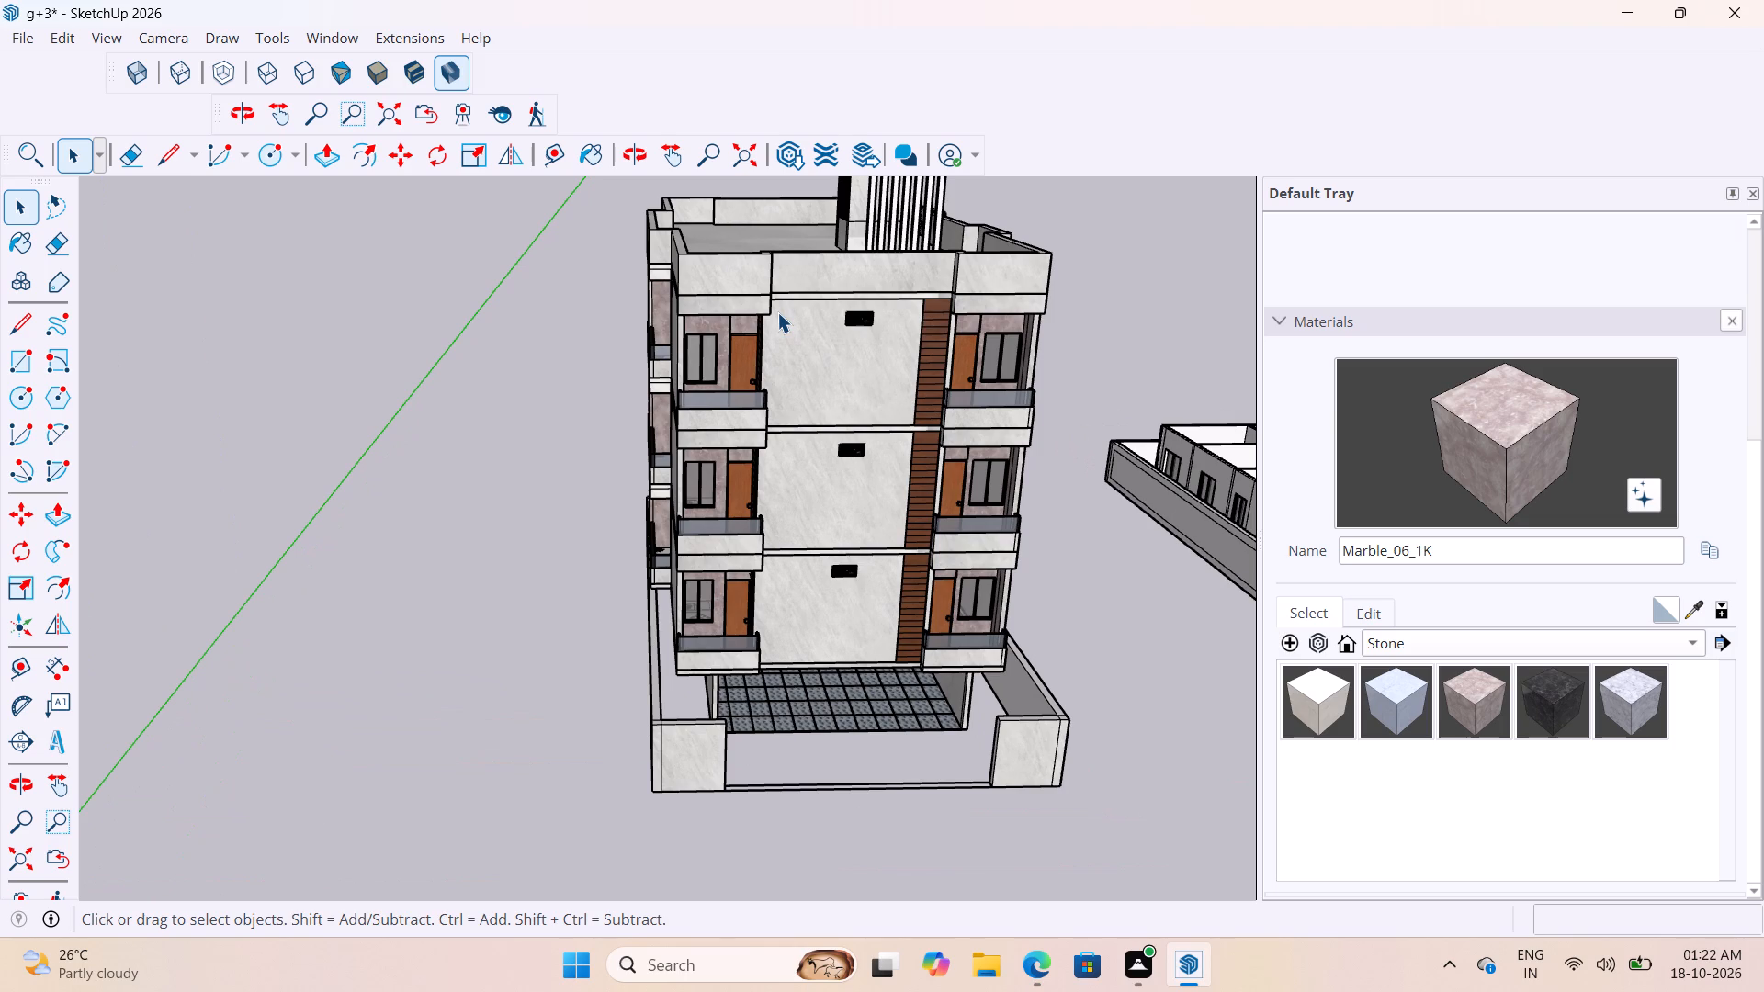
scroll(797, 333, "up", 4)
scroll(818, 343, "down", 1)
middle_click_drag(824, 352, 919, 351)
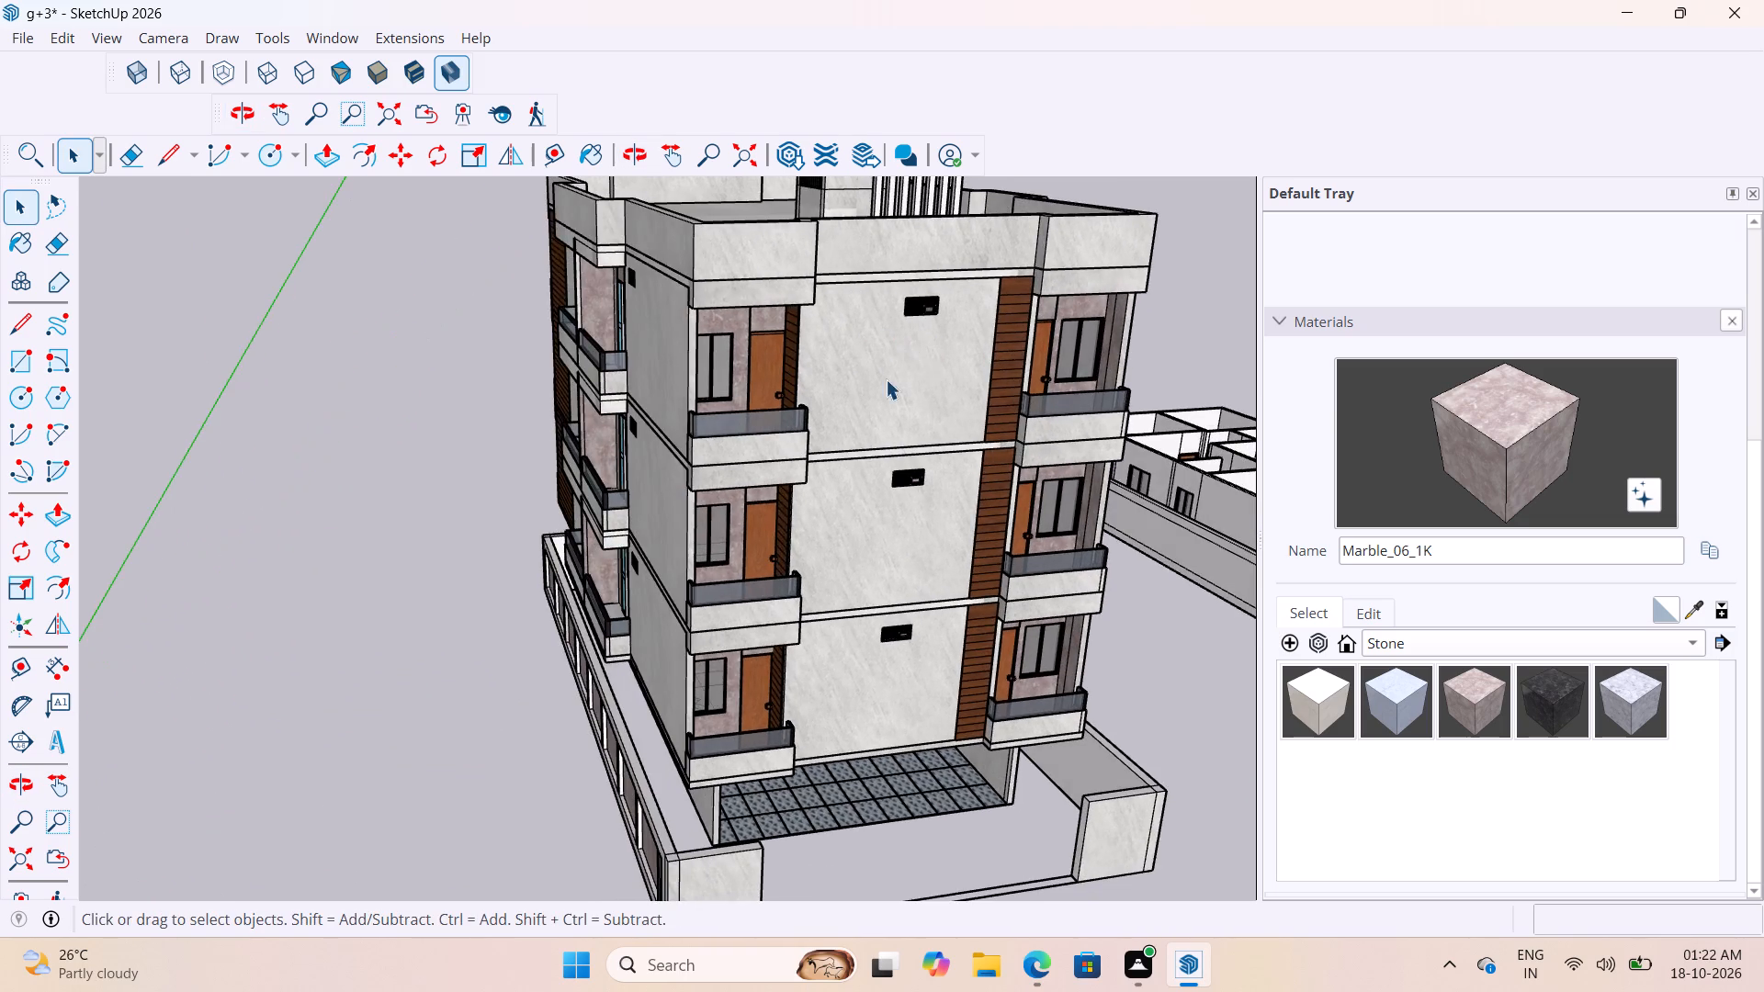
scroll(883, 388, "down", 5)
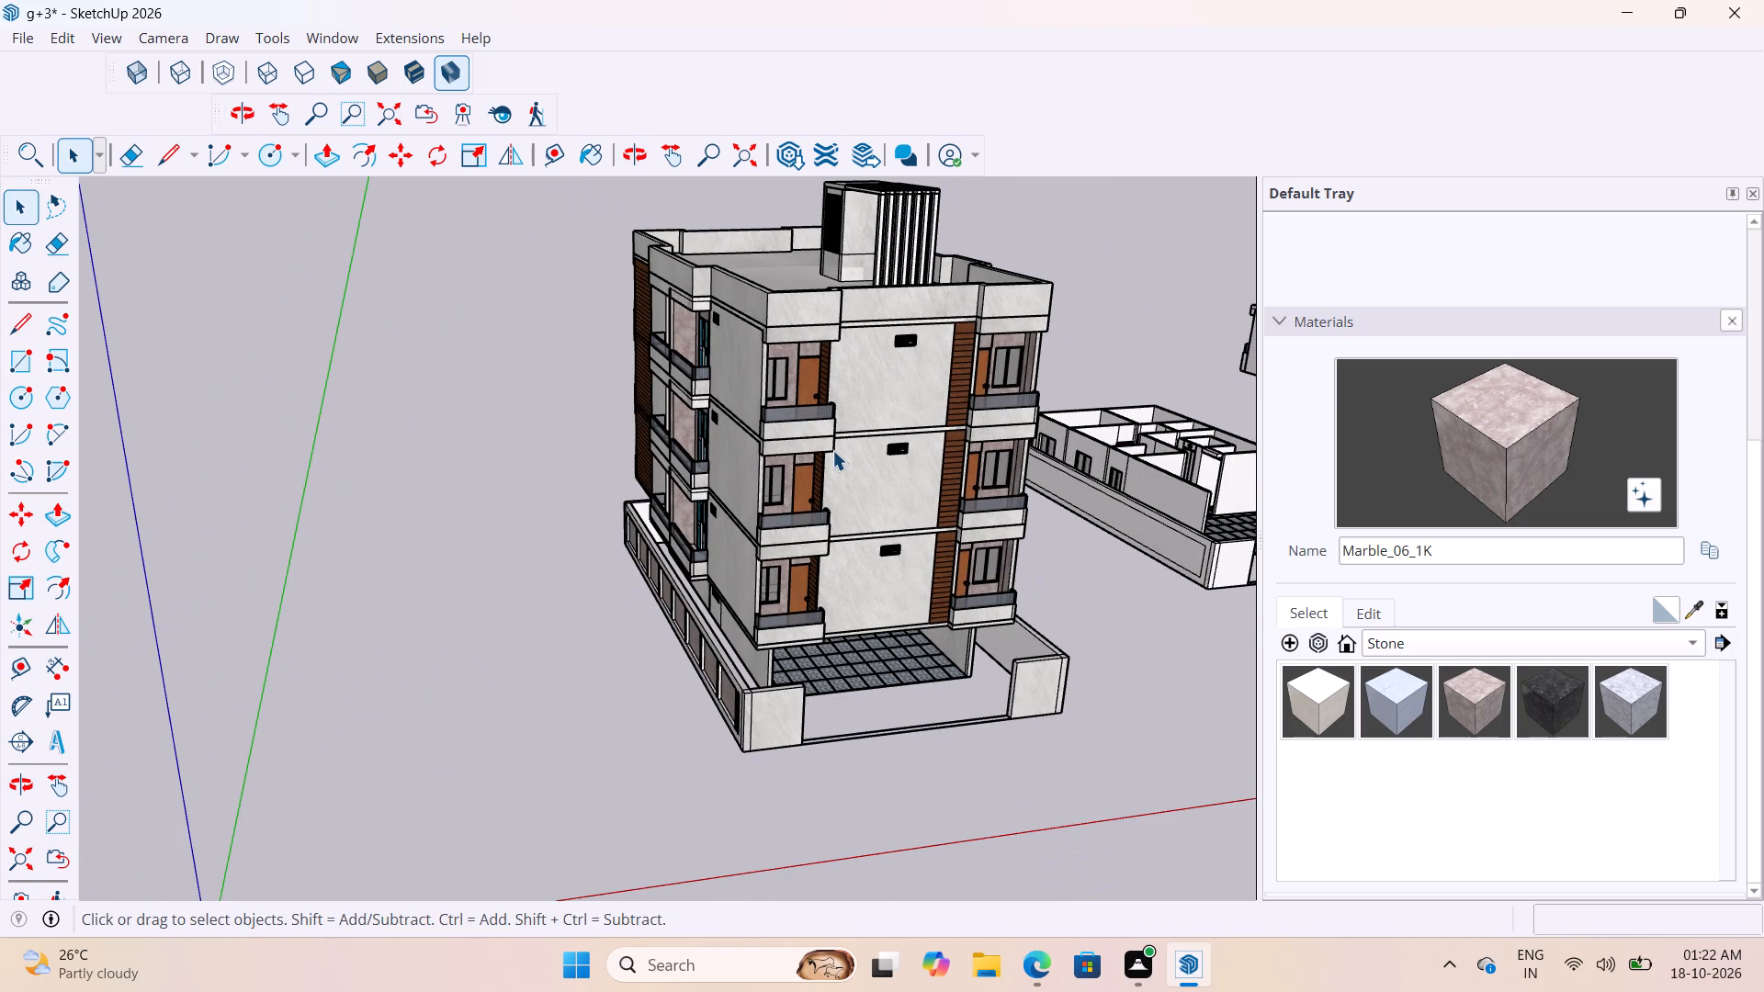
scroll(832, 450, "down", 5)
scroll(879, 602, "up", 3)
middle_click_drag(879, 597, 689, 551)
scroll(710, 610, "up", 8)
scroll(703, 598, "down", 6)
Examine the ground-floor parking opening and the front compound wall piers at the building's entrance.
middle_click_drag(702, 640, 731, 677)
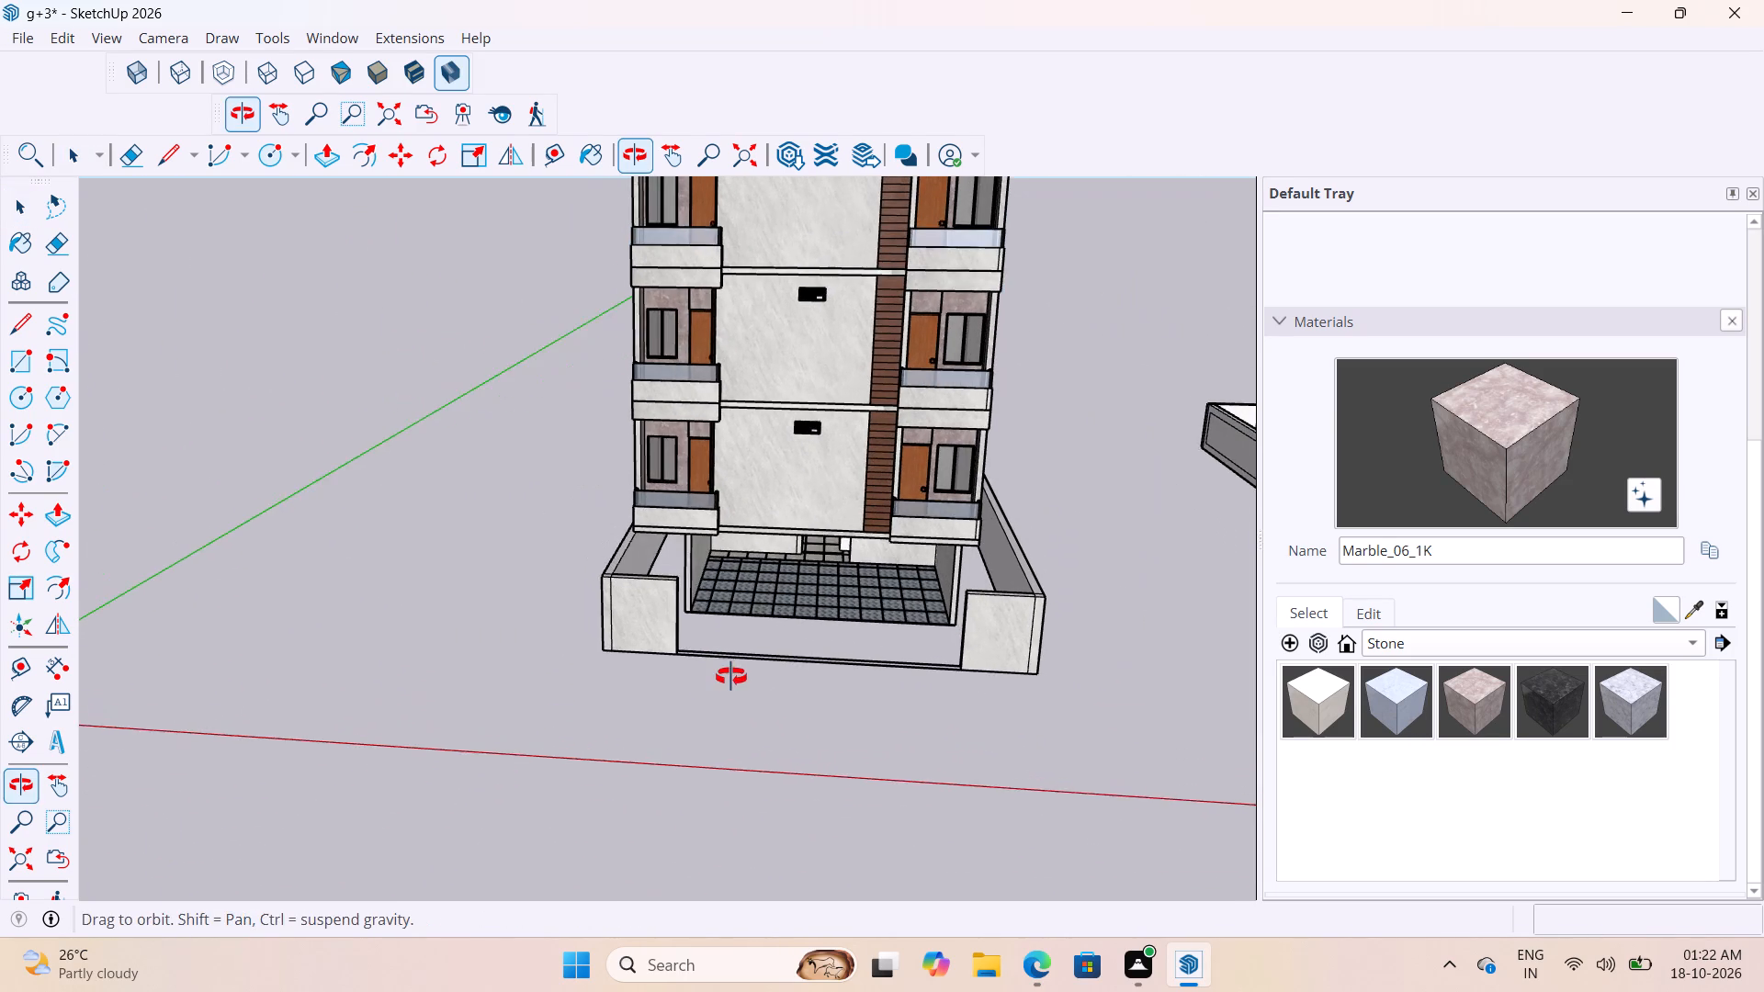
middle_click_drag(731, 677, 734, 682)
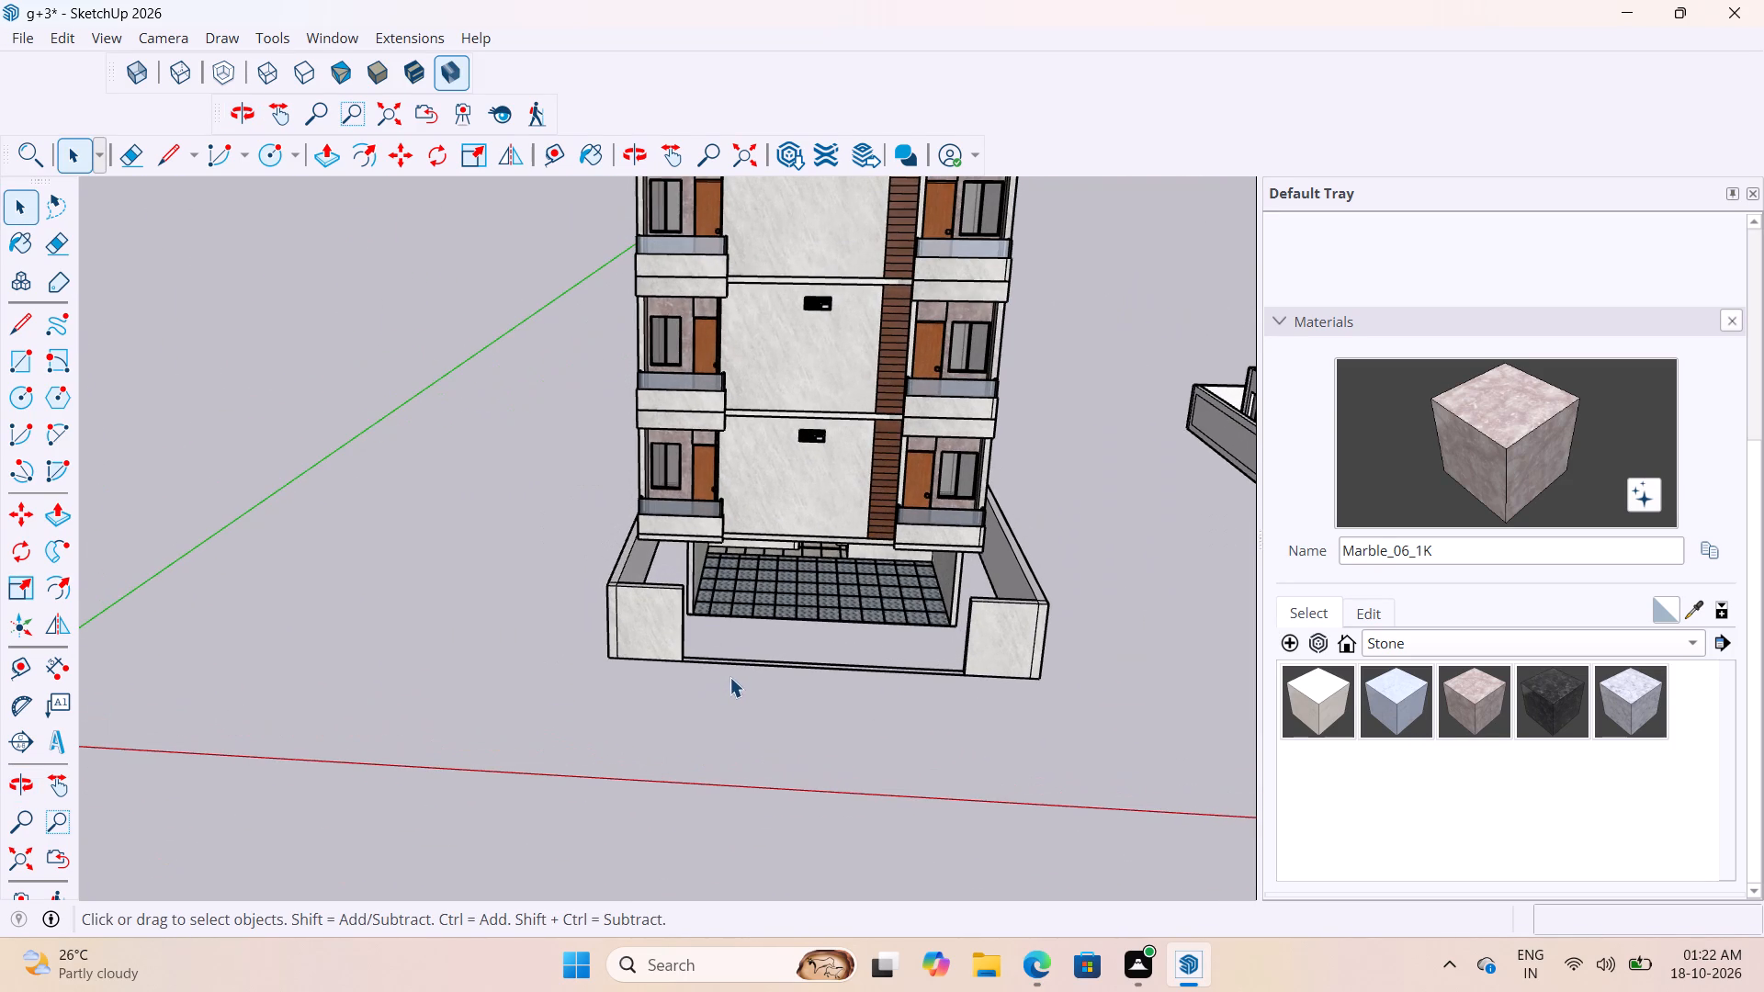
scroll(1046, 663, "up", 3)
middle_click_drag(1035, 626, 1020, 548)
scroll(985, 558, "up", 3)
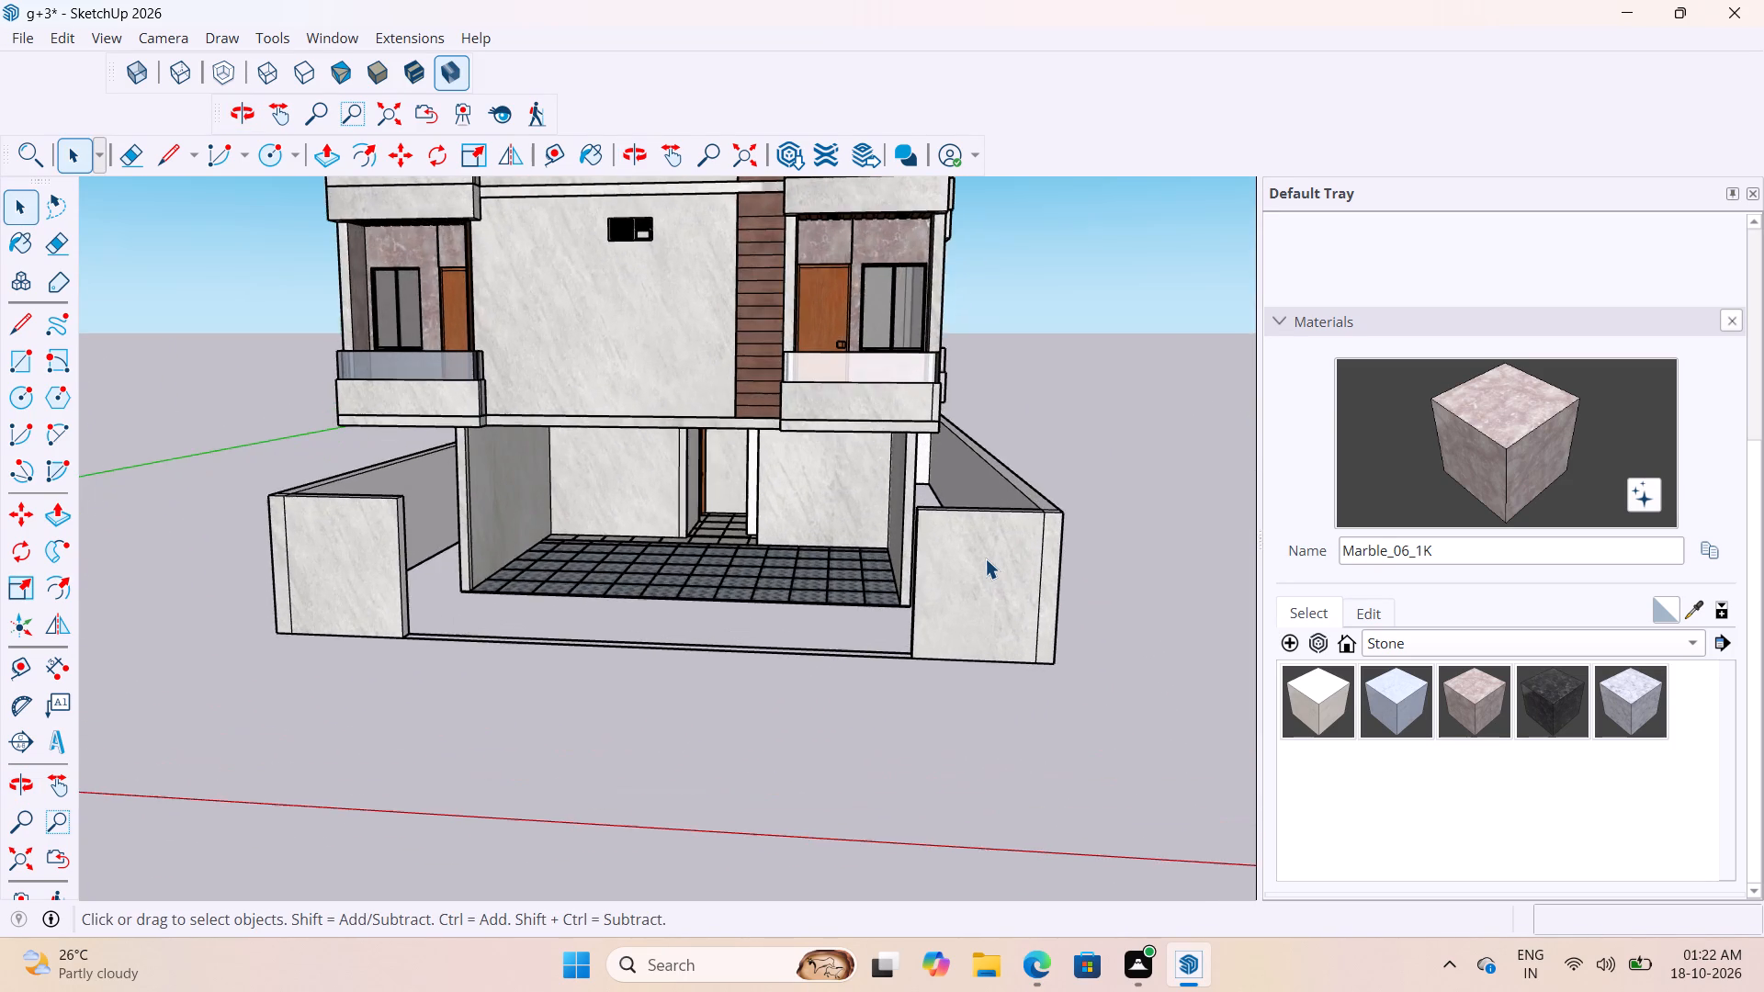
scroll(985, 558, "down", 10)
scroll(980, 604, "up", 9)
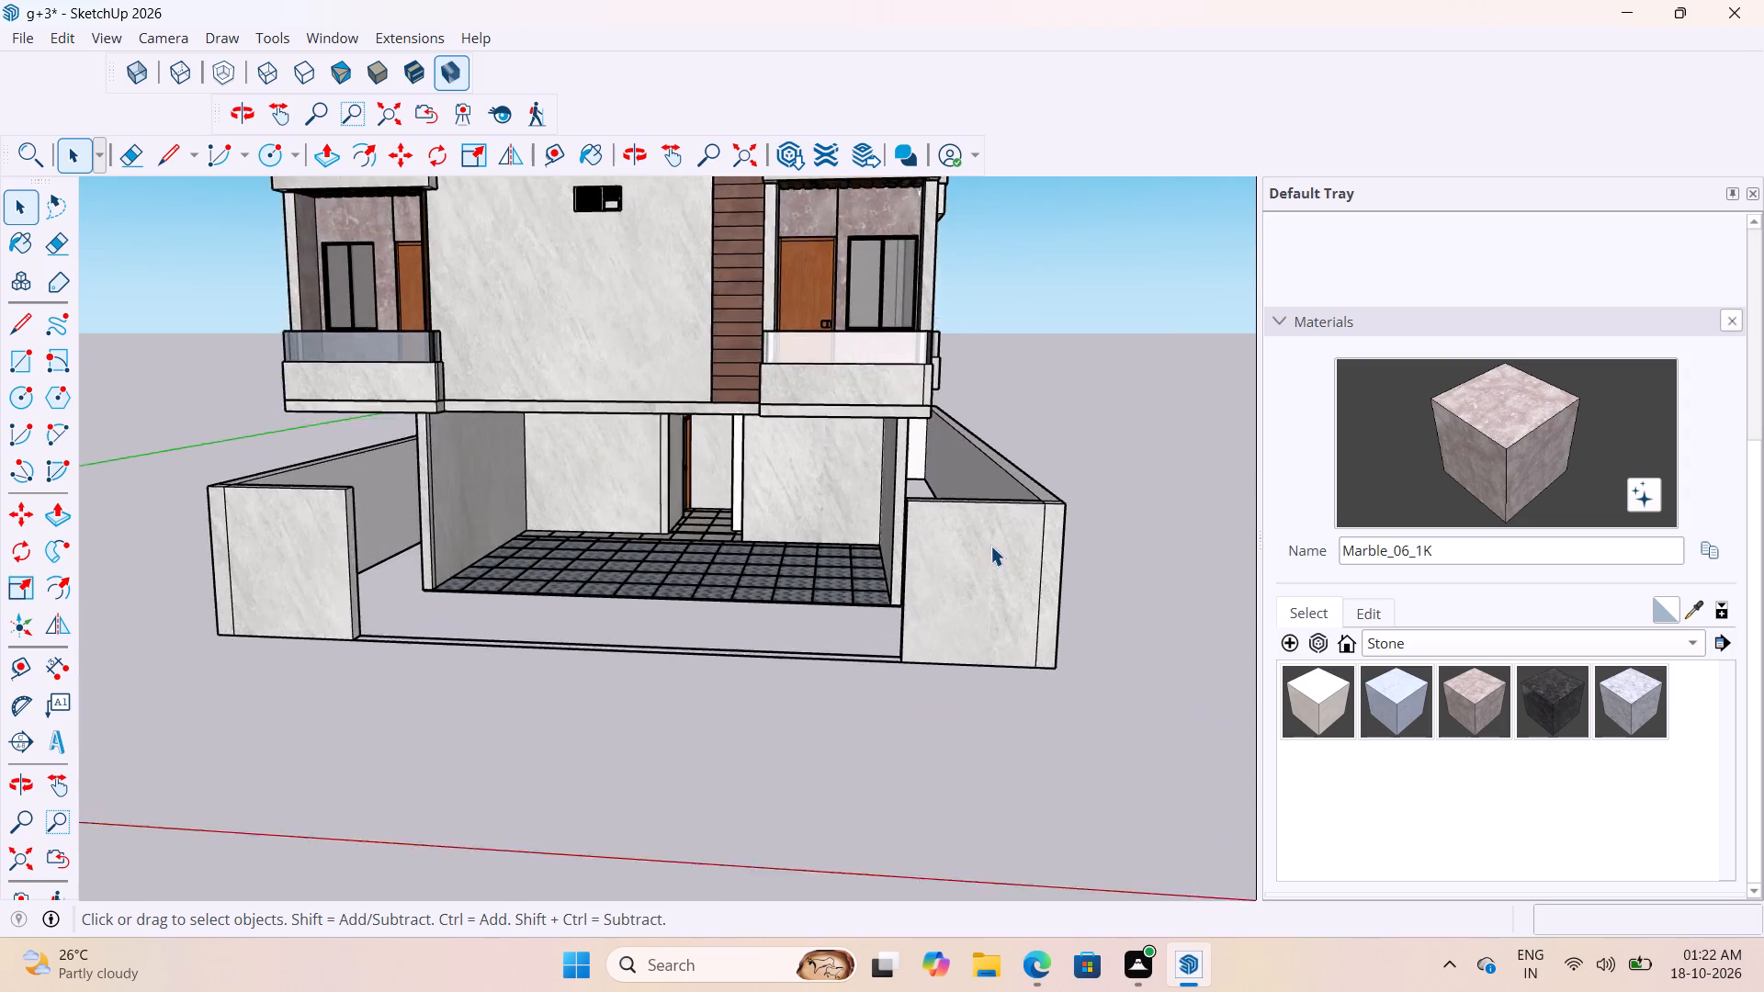
scroll(990, 546, "up", 4)
middle_click_drag(990, 546, 1013, 688)
scroll(978, 639, "down", 11)
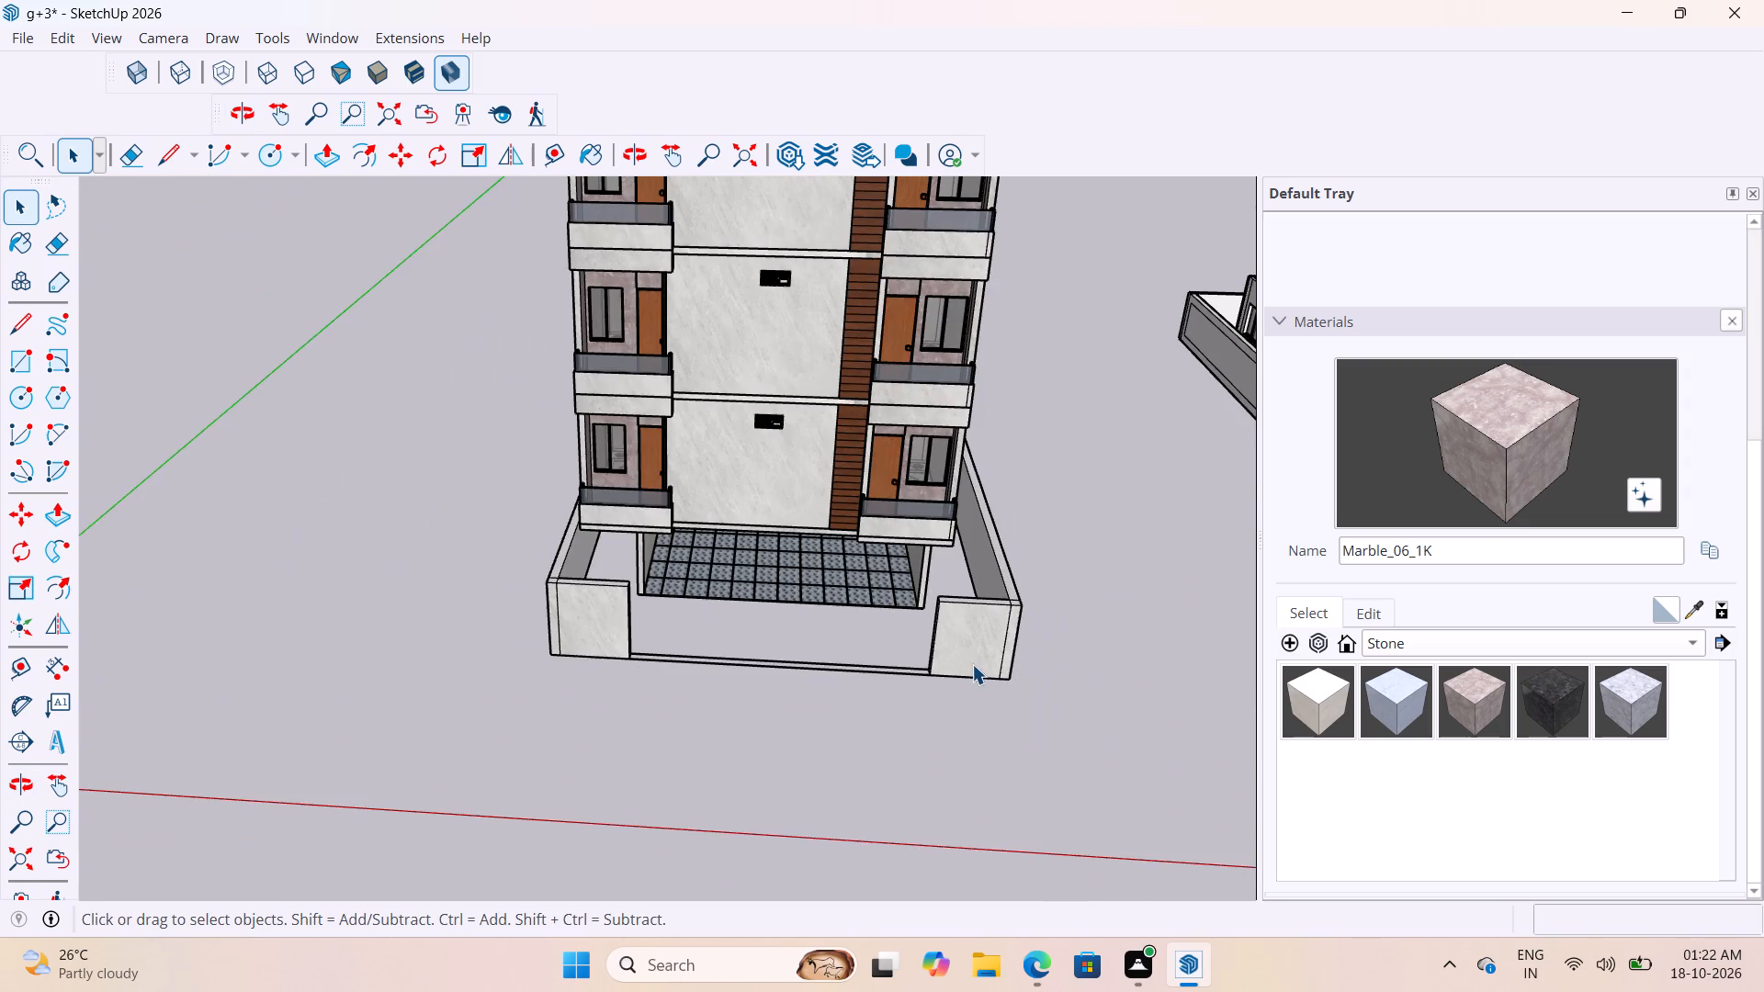
scroll(767, 596, "down", 5)
middle_click_drag(751, 633, 793, 586)
scroll(745, 595, "up", 8)
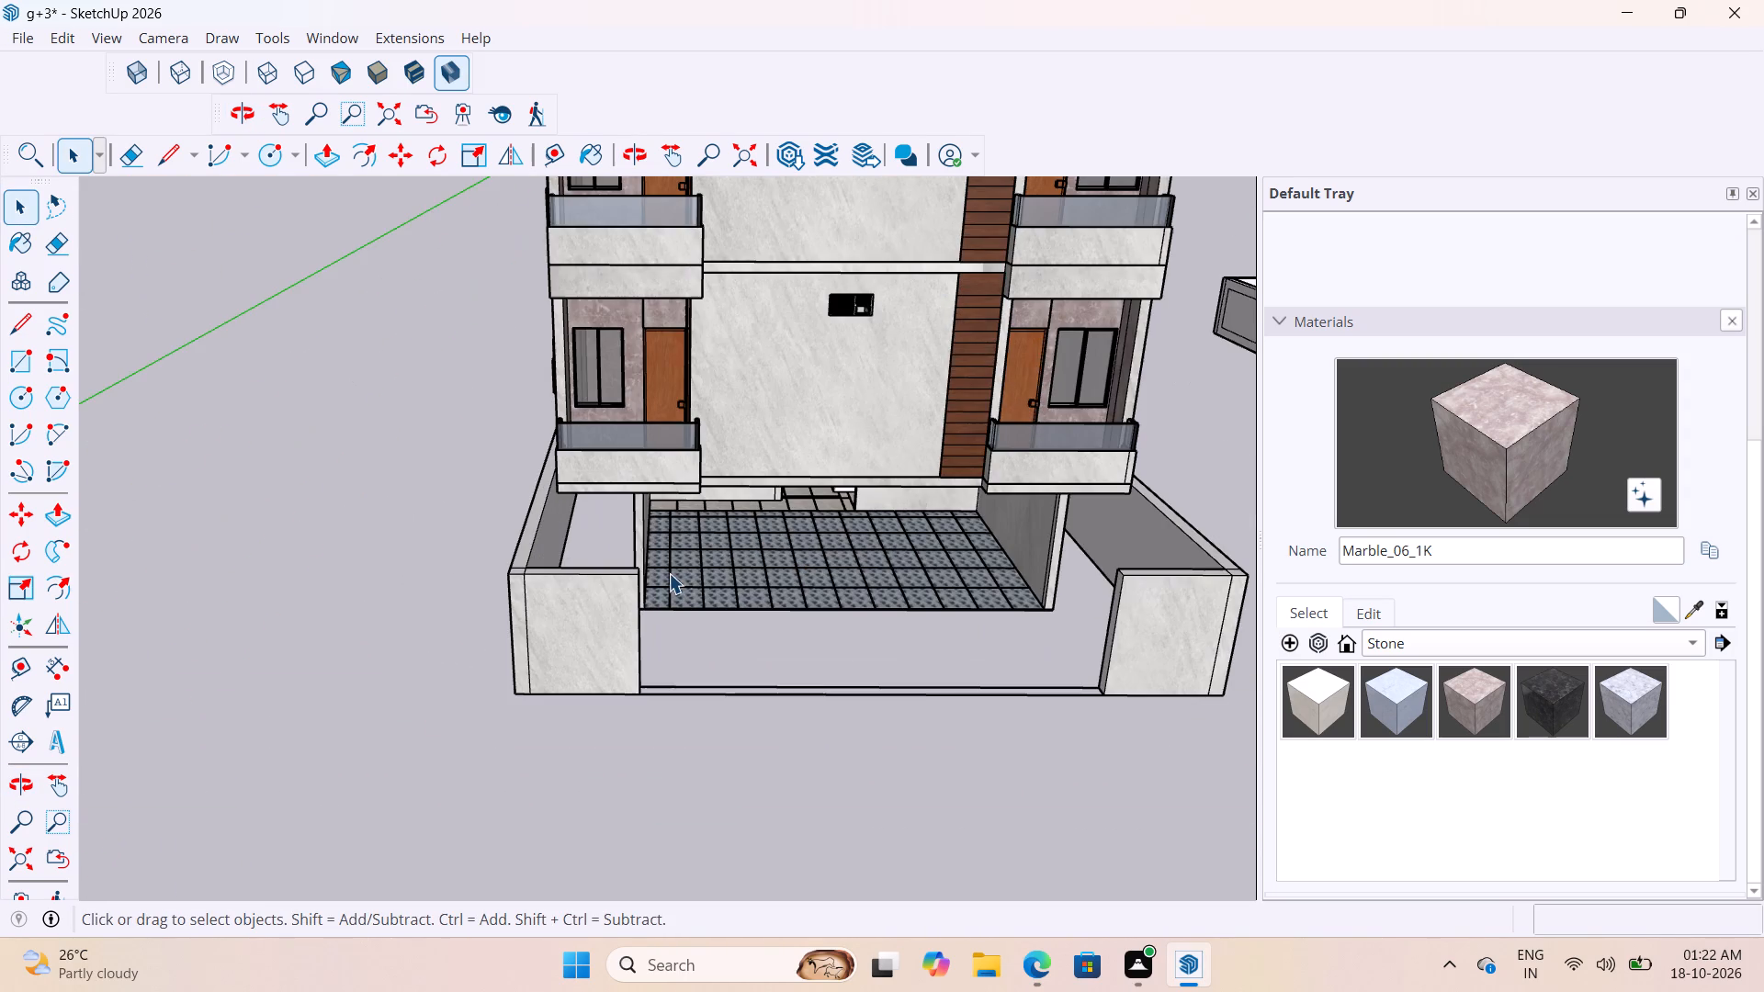
middle_click_drag(640, 572, 623, 635)
scroll(587, 656, "down", 9)
Review the whole G+3 building from the front, both sides and above to check the exterior finishes.
scroll(550, 692, "down", 5)
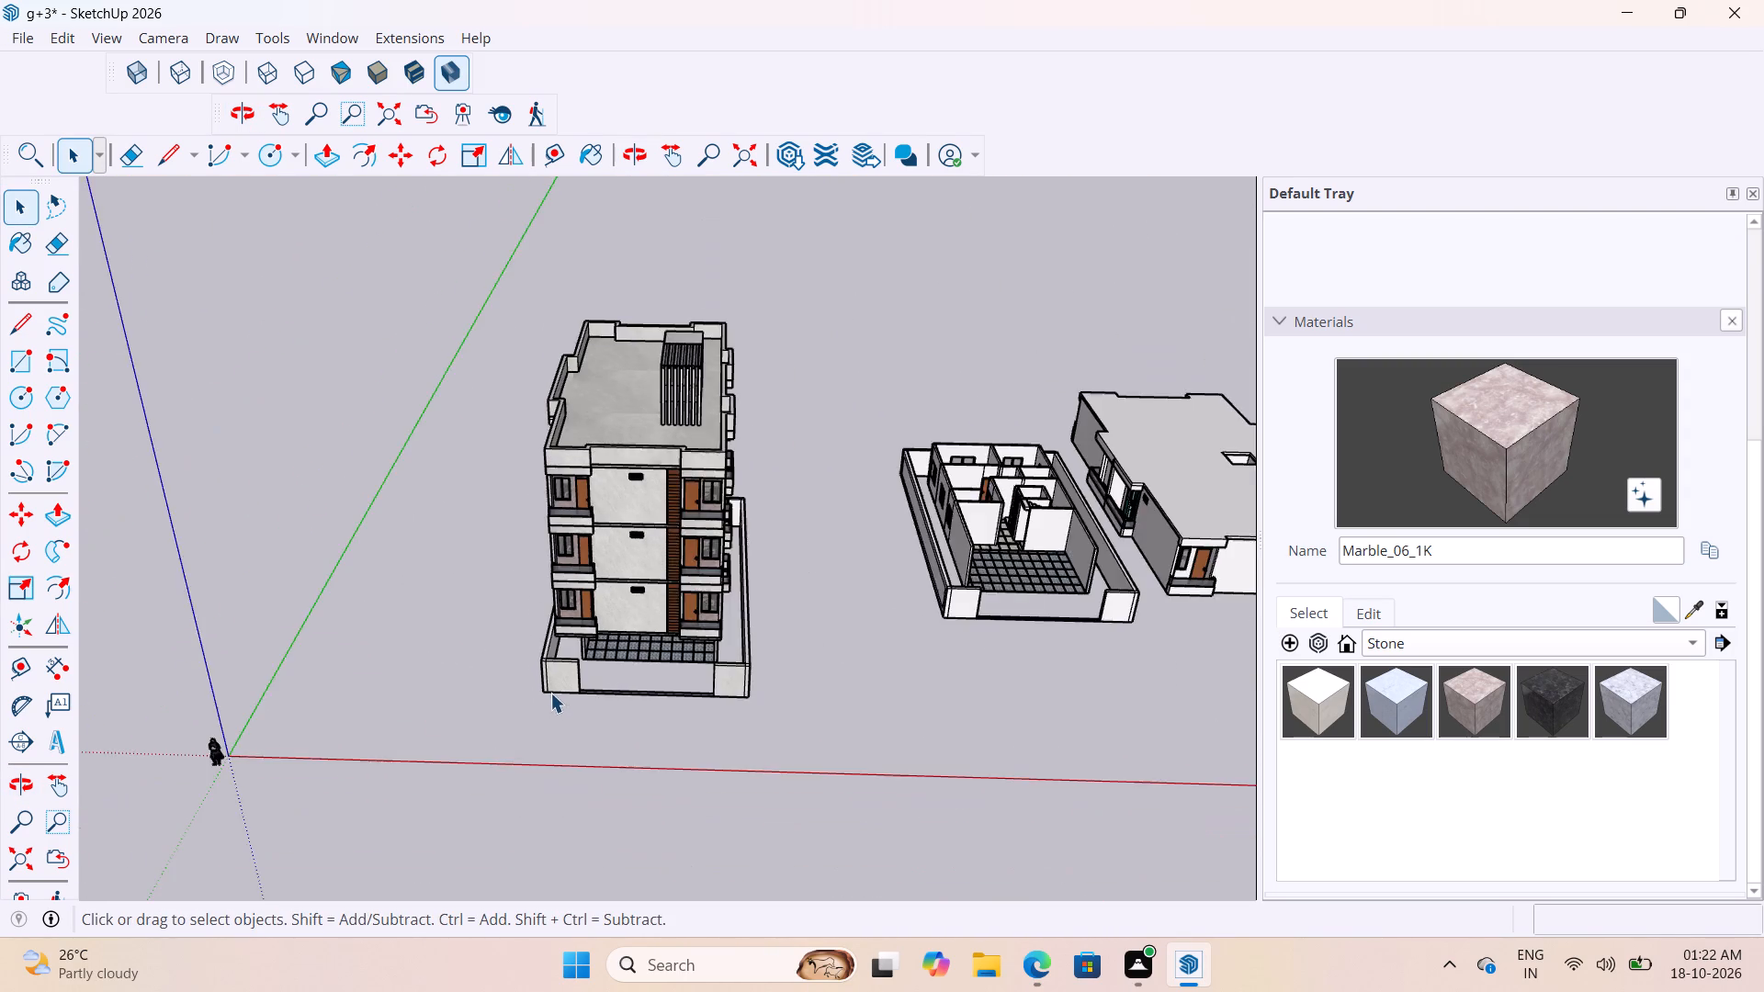
scroll(551, 693, "up", 4)
middle_click_drag(582, 625, 956, 511)
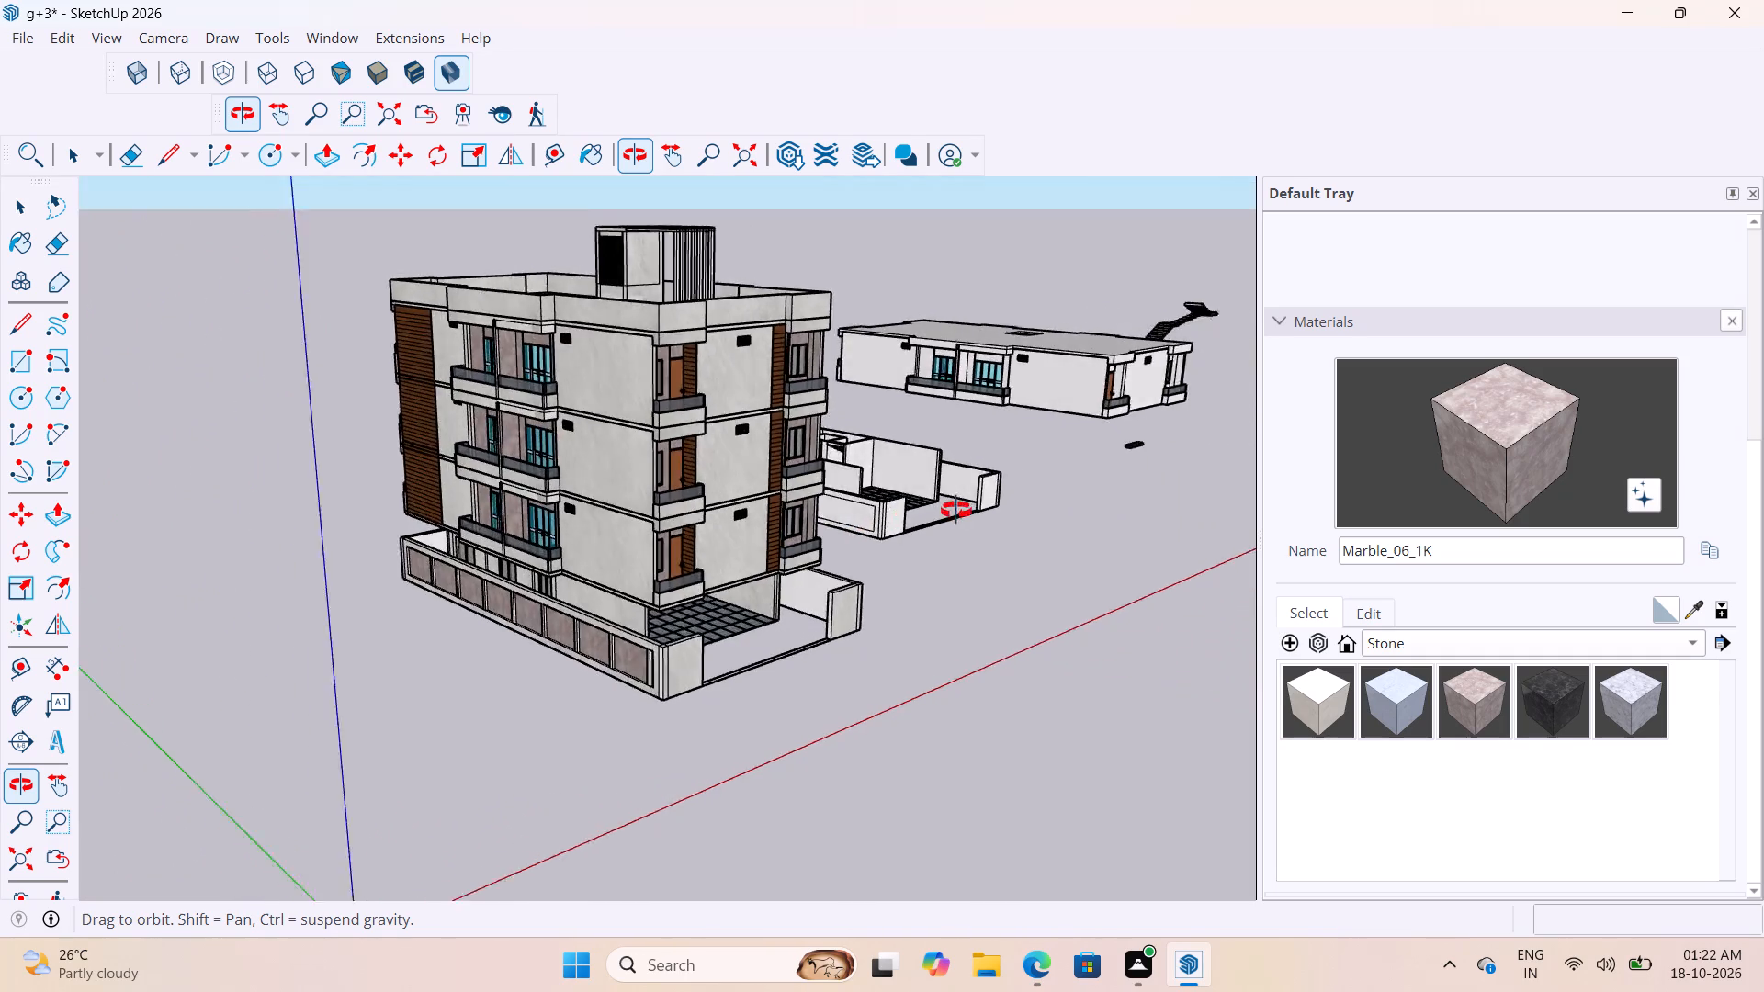
middle_click_drag(956, 511, 639, 501)
scroll(649, 505, "up", 3)
scroll(650, 515, "down", 4)
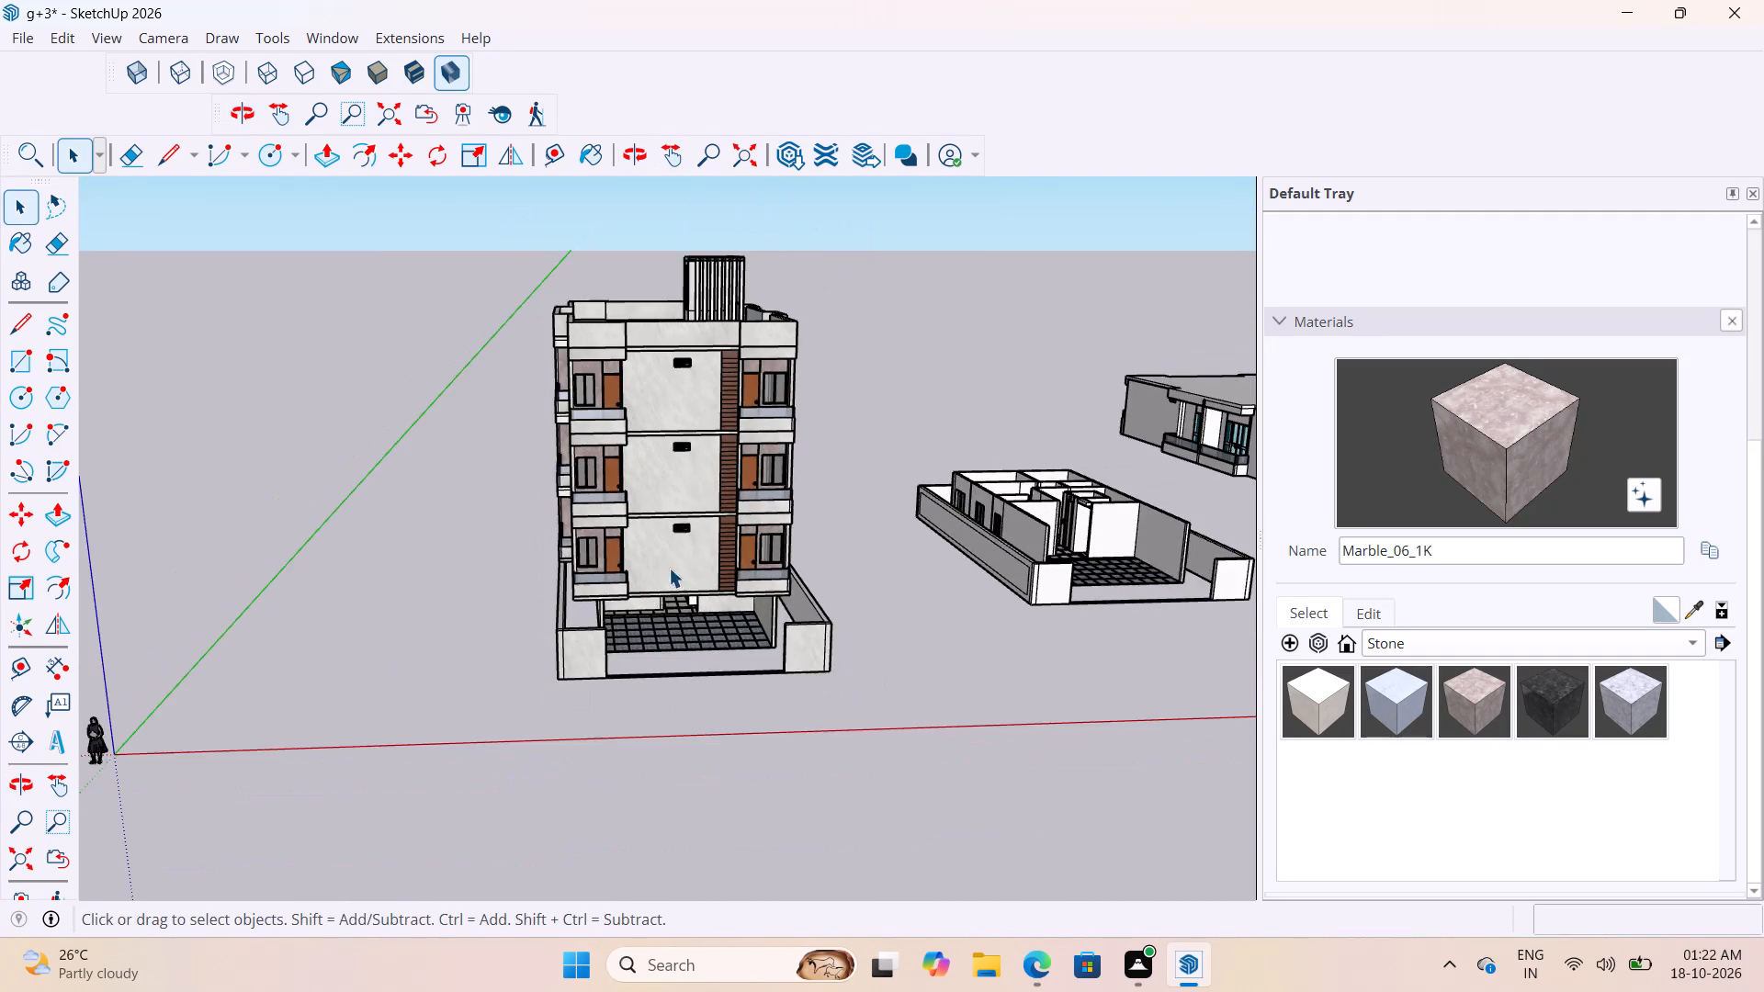
scroll(691, 528, "up", 2)
middle_click_drag(699, 512, 655, 575)
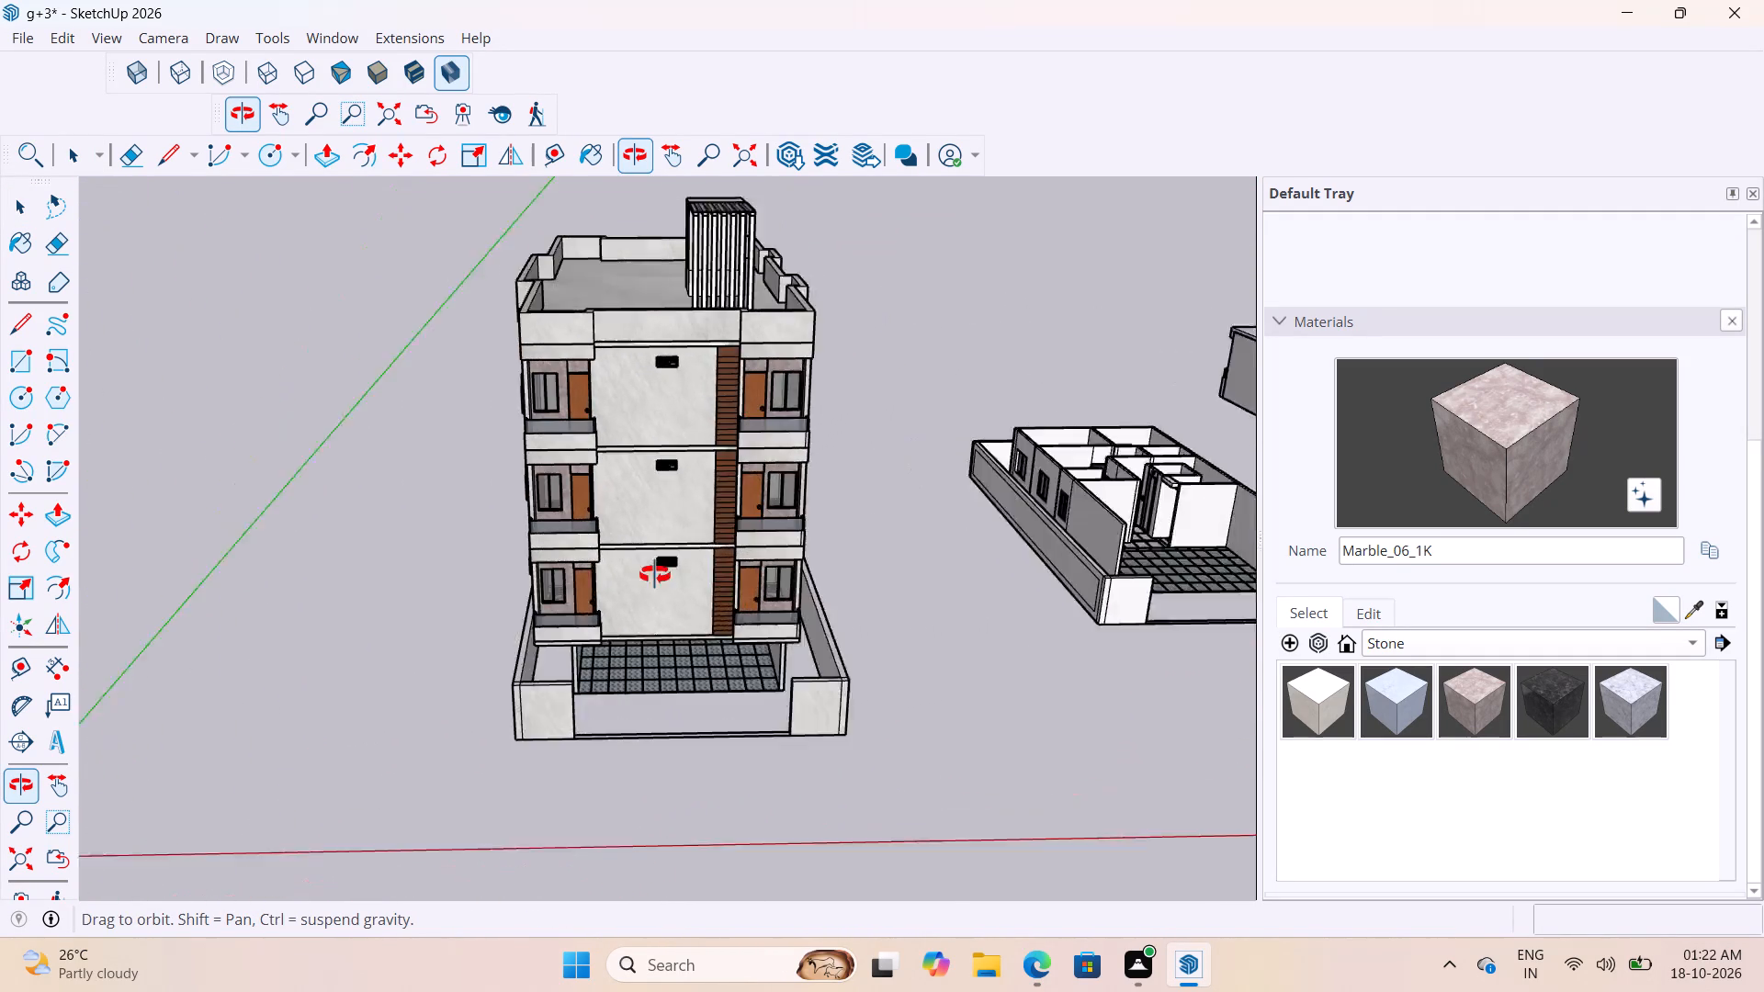
middle_click_drag(655, 575, 314, 596)
scroll(615, 596, "up", 3)
scroll(620, 589, "down", 4)
middle_click_drag(621, 567, 467, 541)
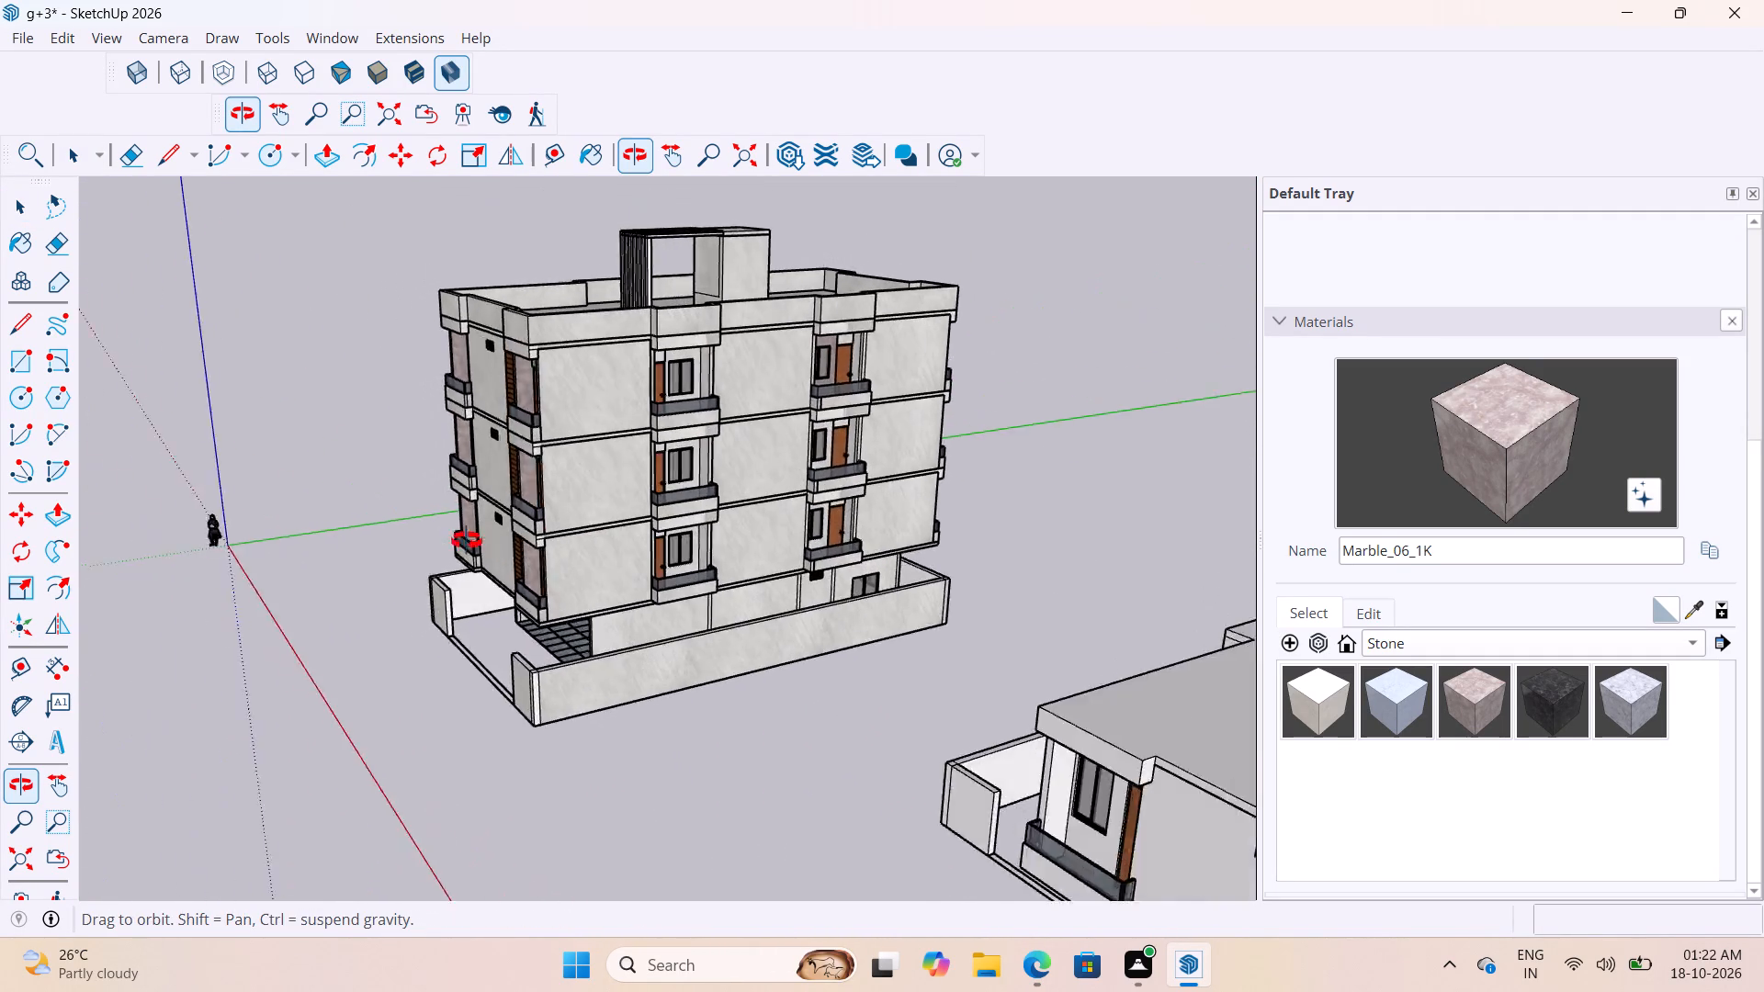
middle_click_drag(467, 541, 1043, 561)
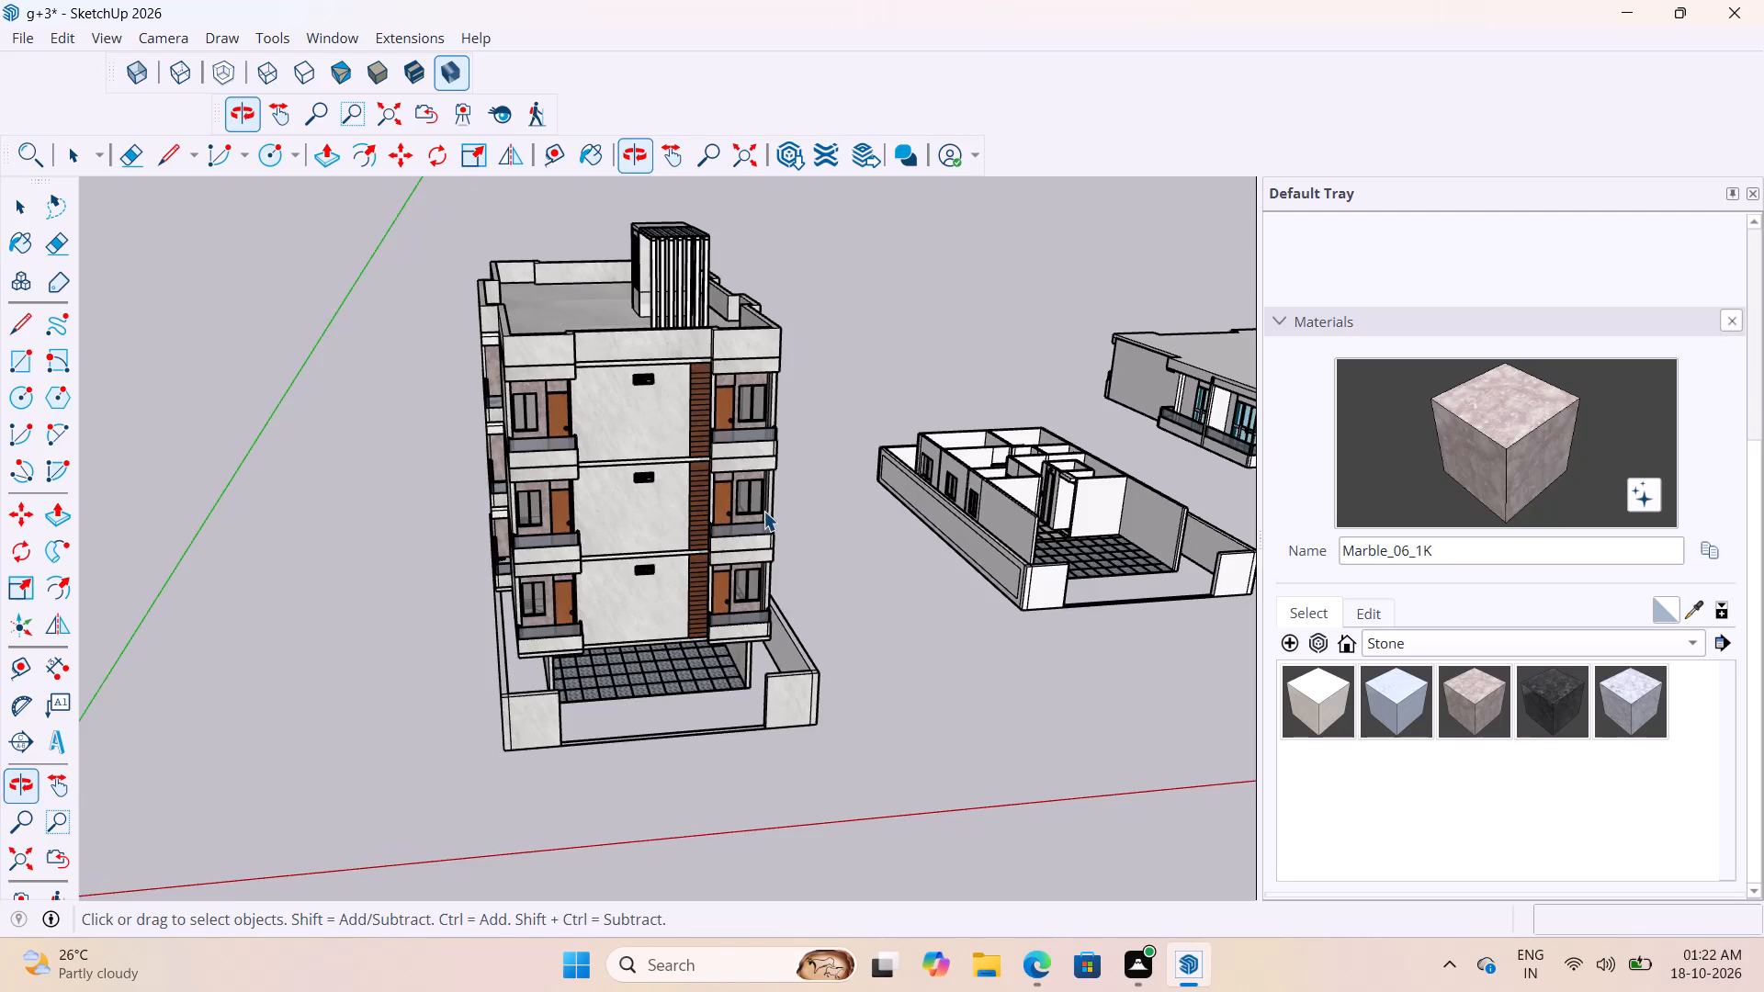
middle_click_drag(622, 485, 754, 471)
scroll(764, 476, "up", 3)
scroll(693, 464, "down", 3)
scroll(534, 558, "down", 4)
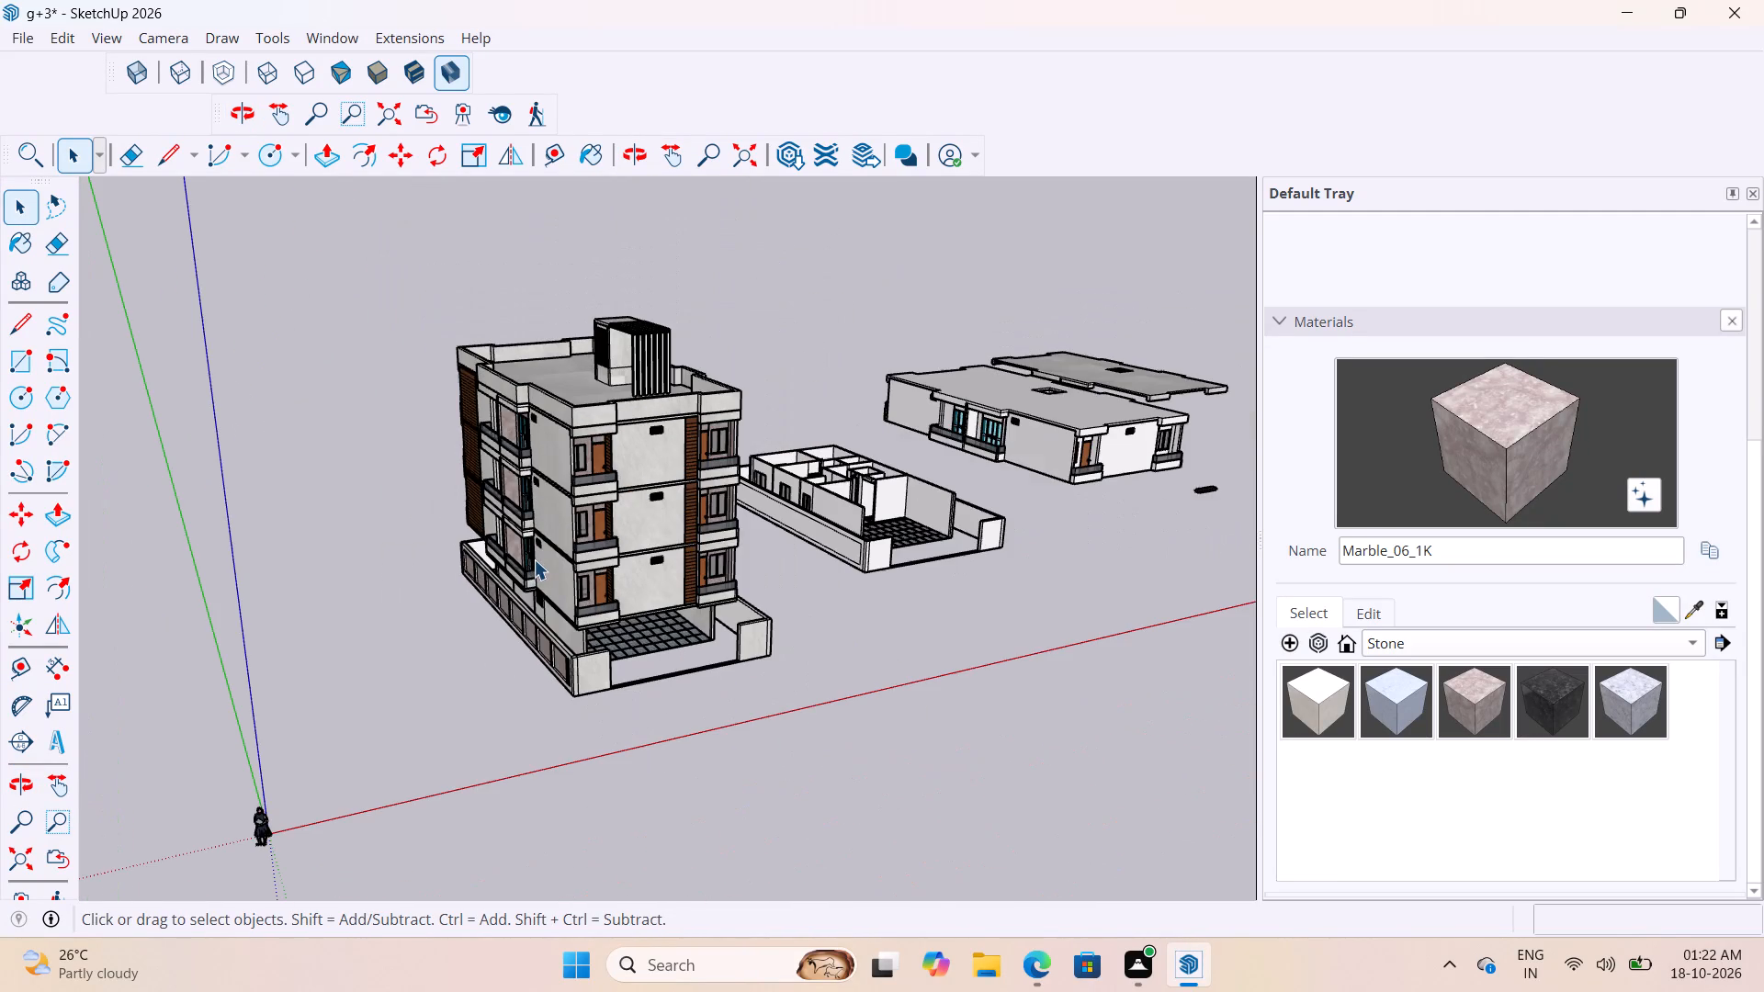
Close the Default Tray to widen the modelling area.
left_click(1757, 191)
Examine the G+3 building's front facade, parking floor and the open ground inside the compound wall from several angles.
scroll(989, 484, "up", 12)
middle_click_drag(621, 467, 668, 330)
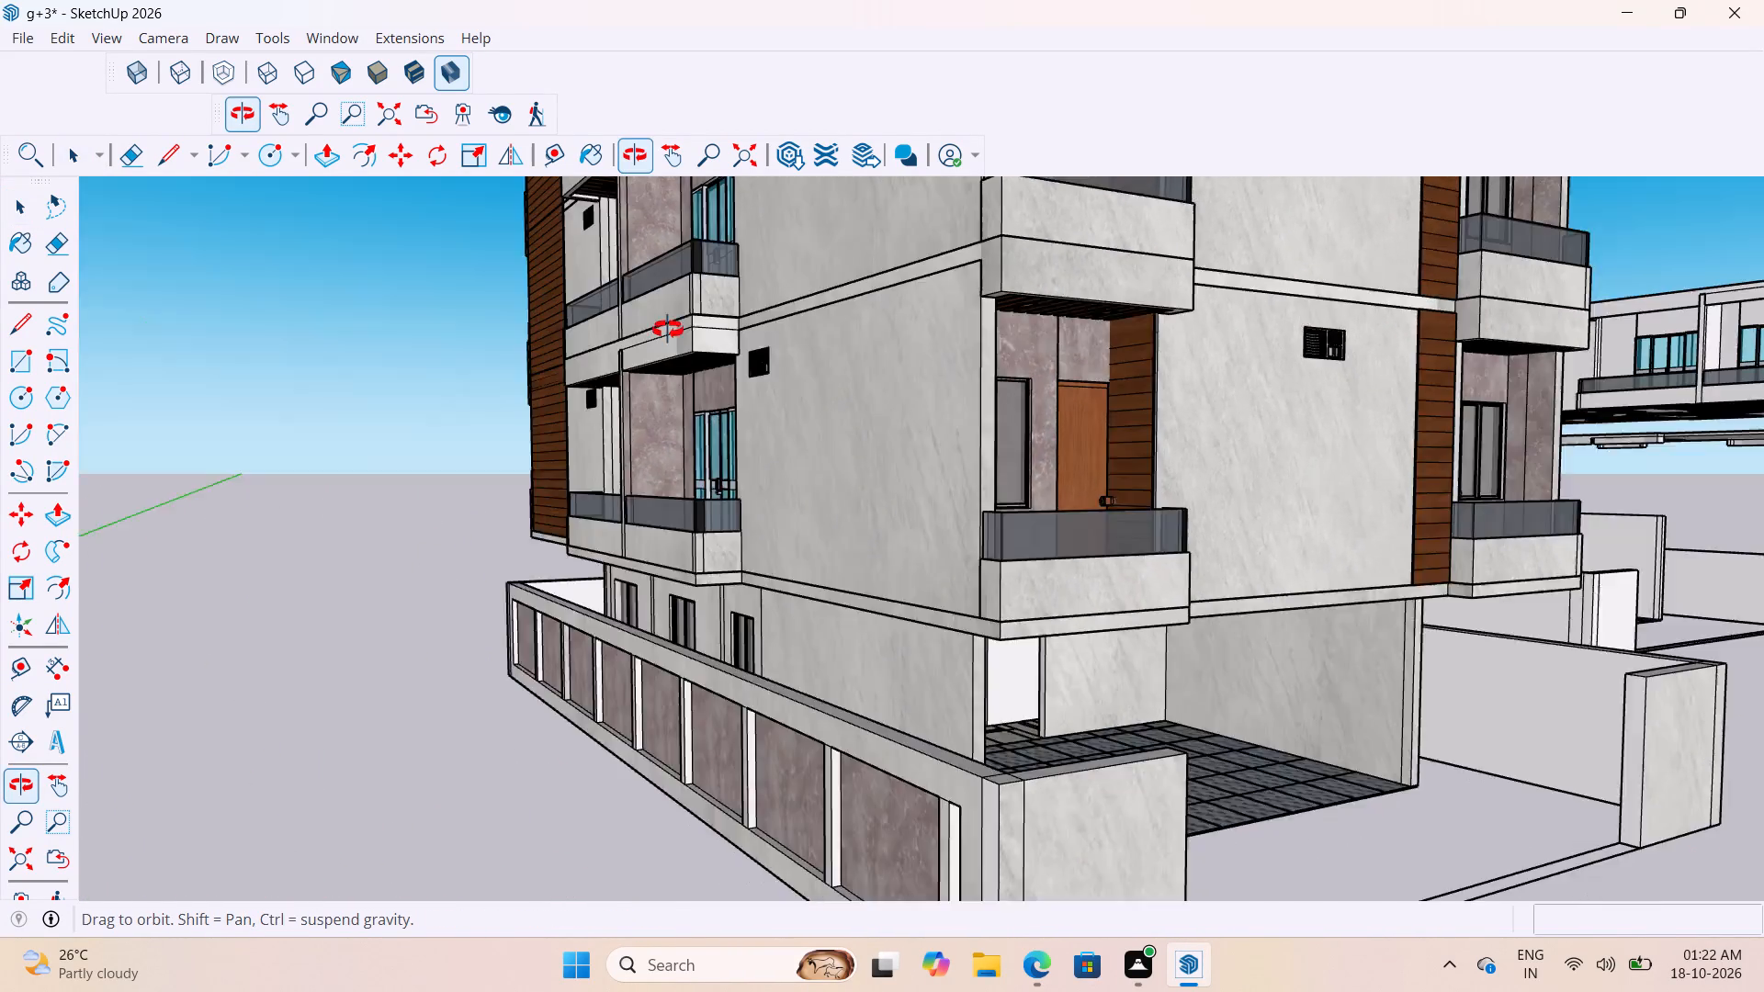
middle_click_drag(668, 330, 448, 439)
scroll(387, 422, "down", 6)
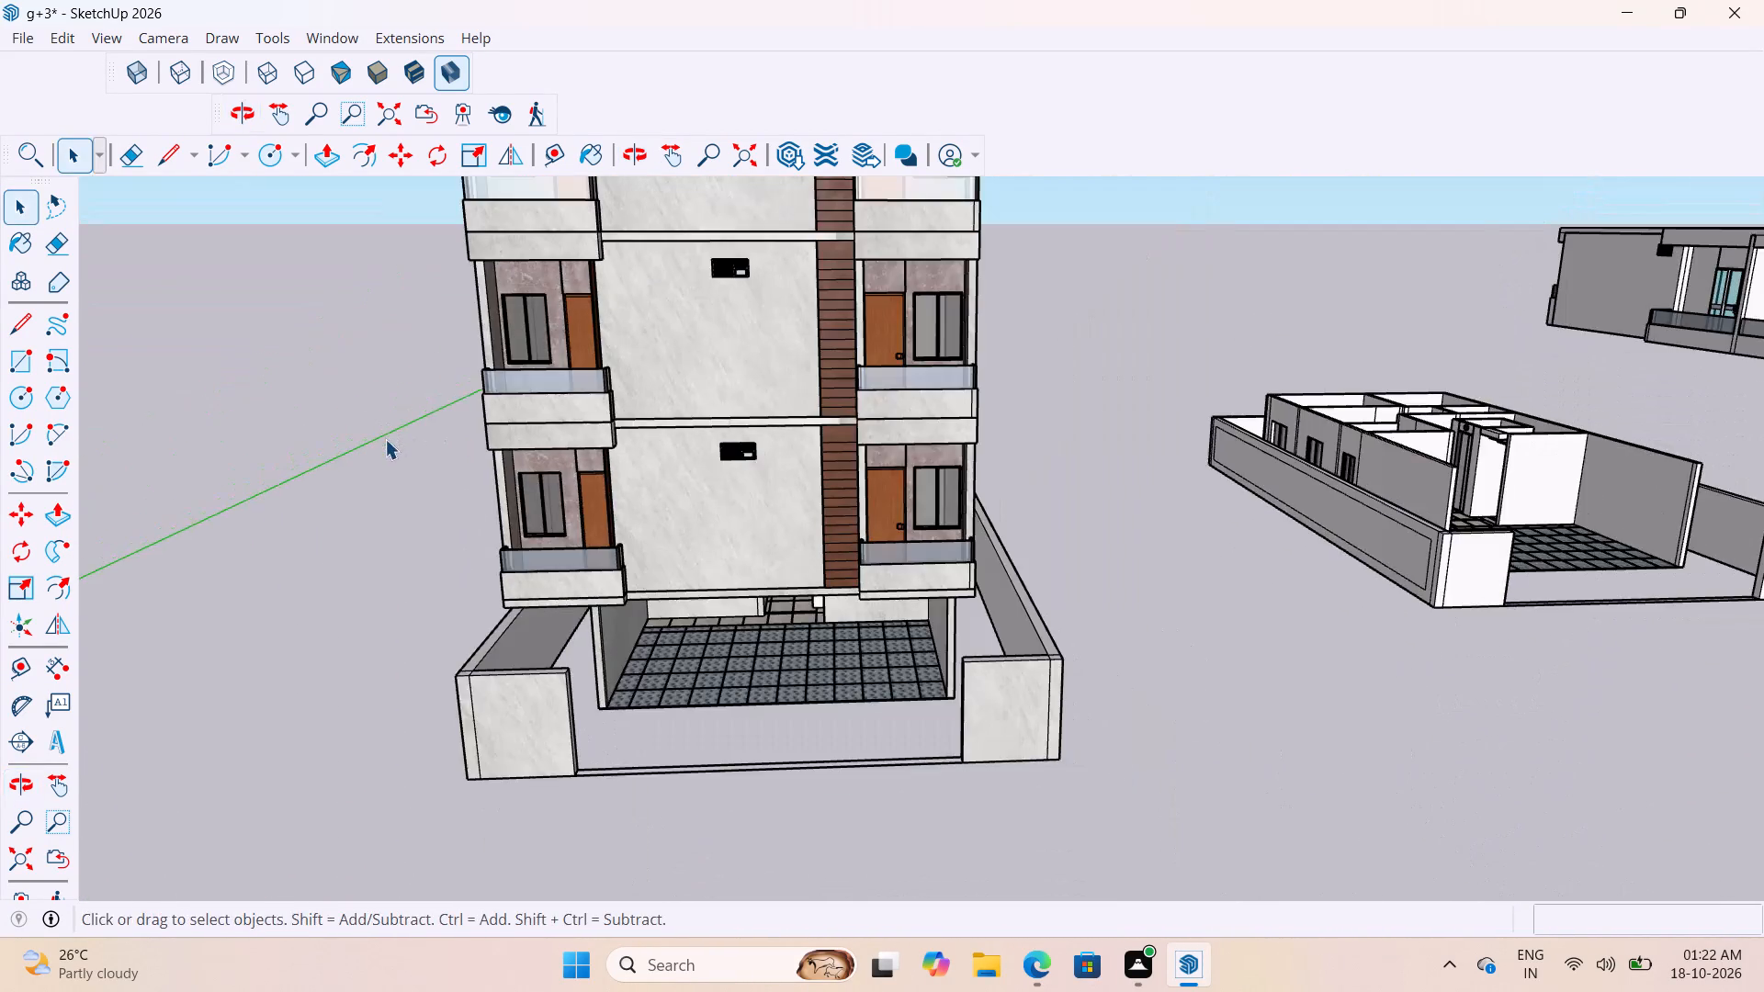
scroll(385, 439, "down", 3)
middle_click_drag(425, 559, 441, 671)
scroll(556, 705, "up", 6)
middle_click_drag(651, 597, 697, 549)
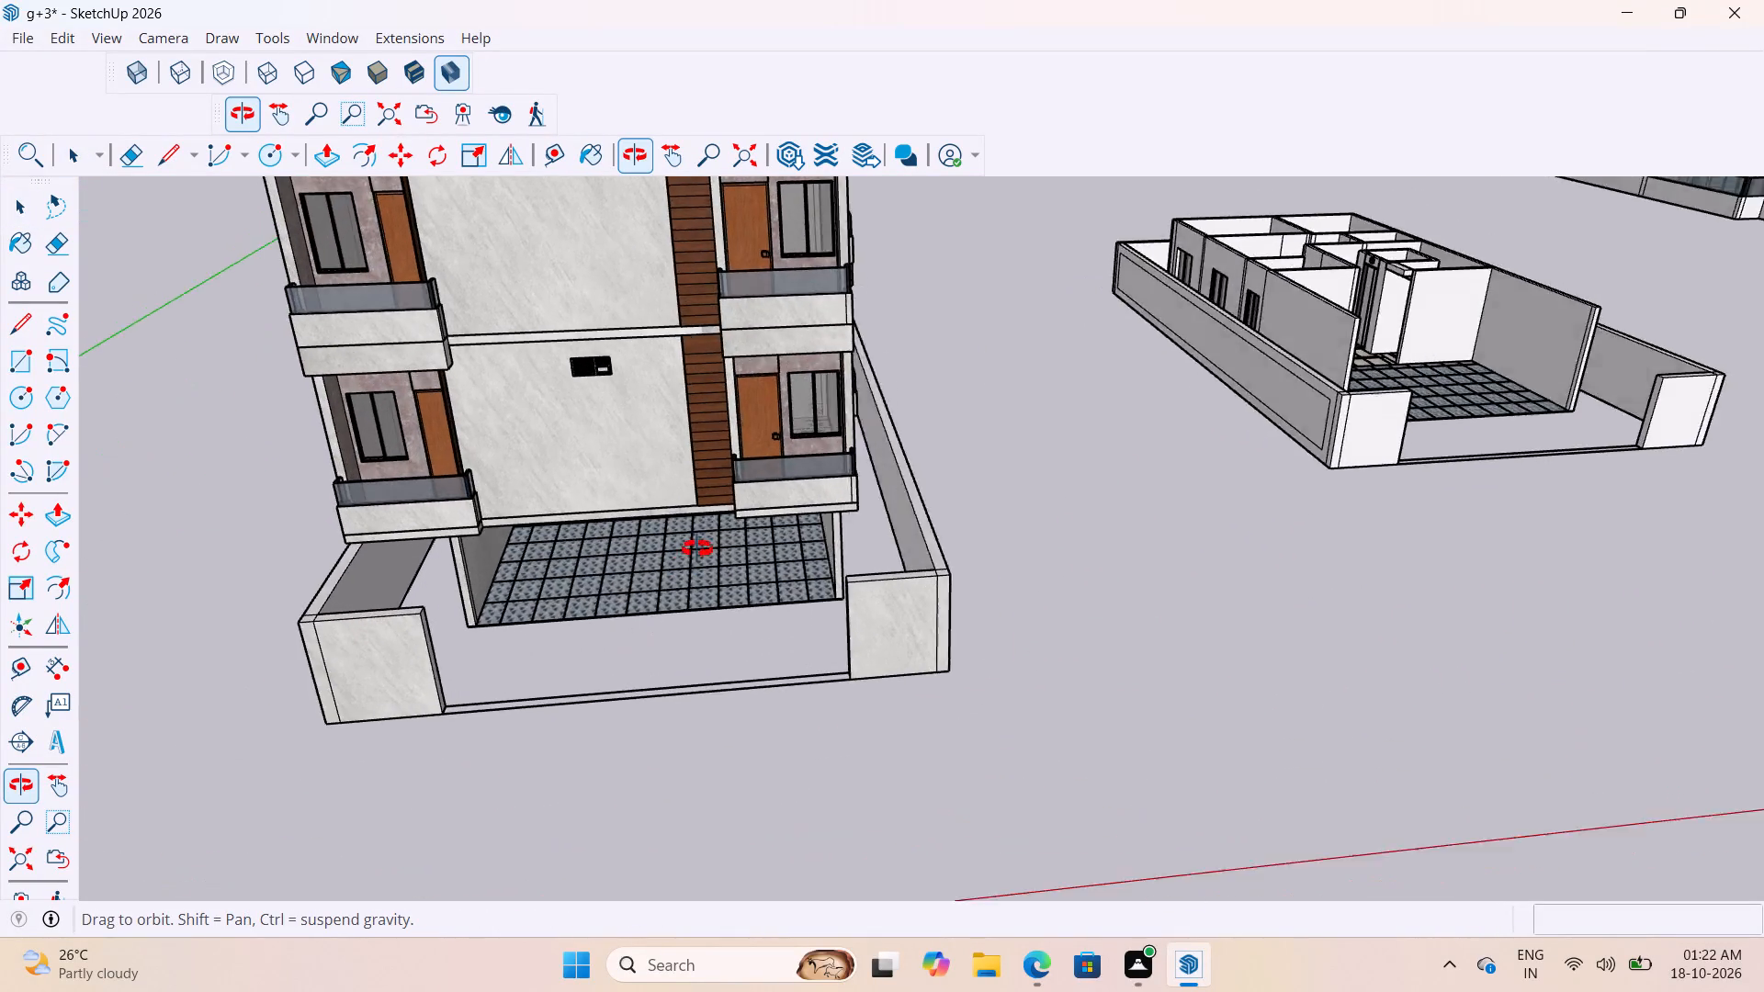
middle_click_drag(697, 549, 571, 584)
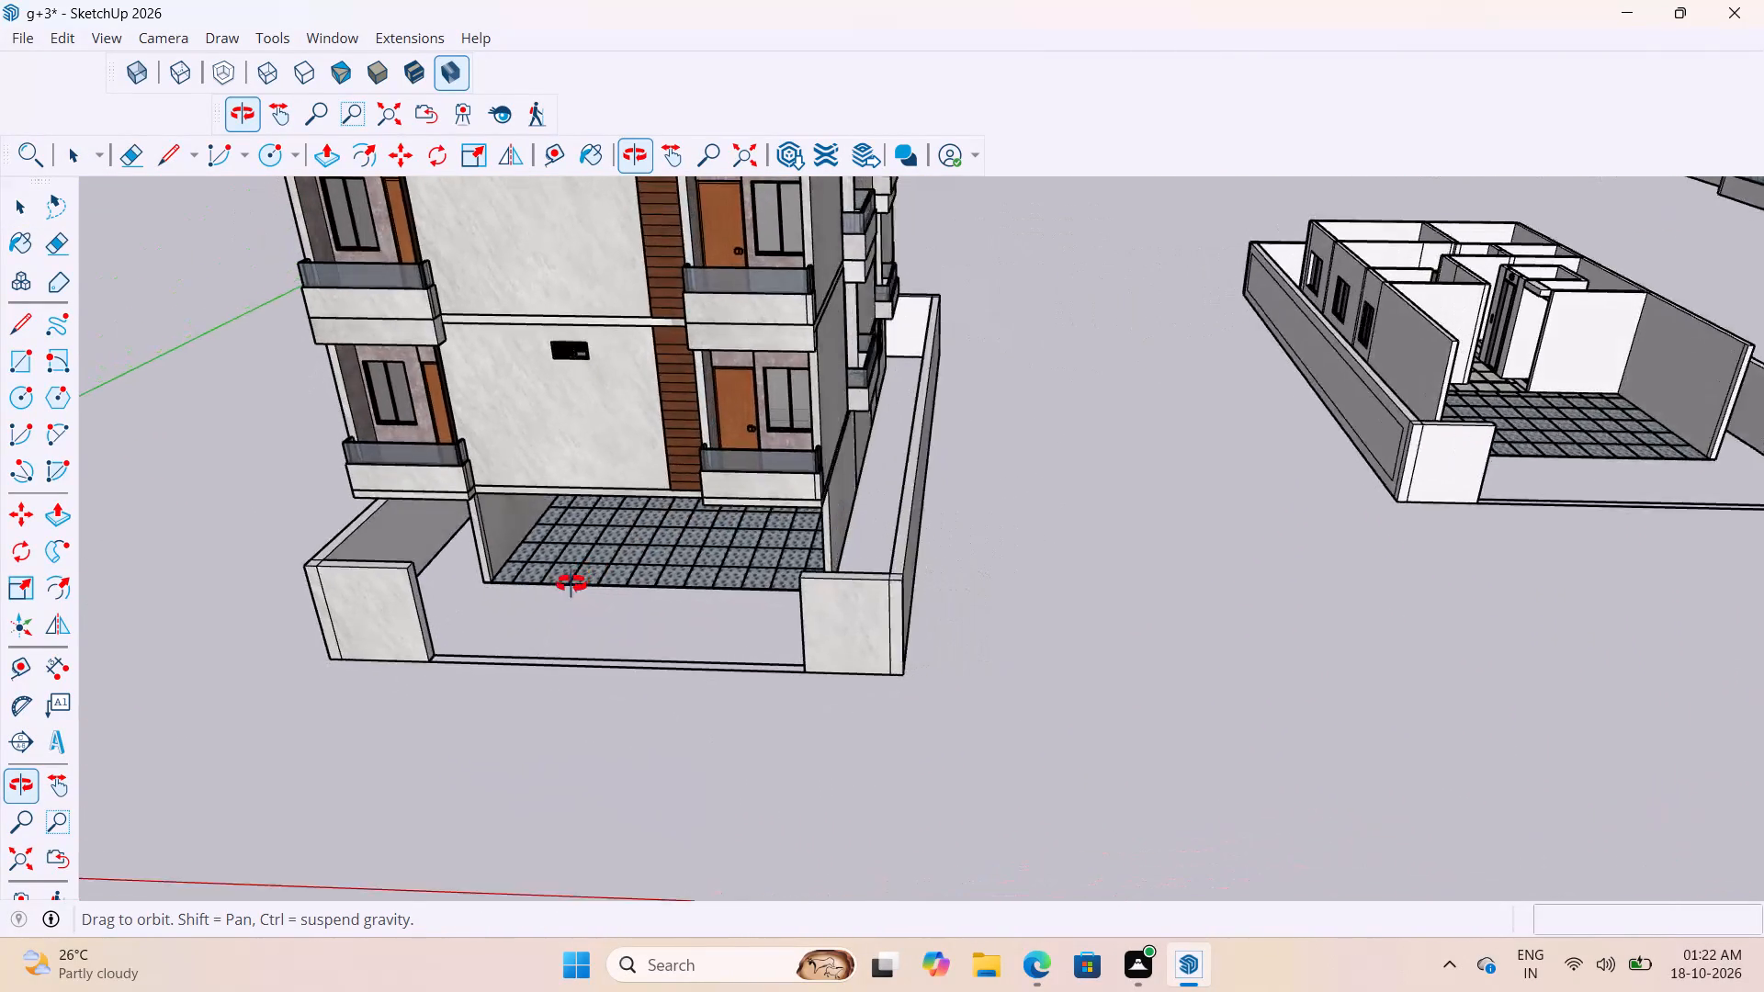
middle_click_drag(571, 584, 522, 597)
scroll(461, 587, "up", 13)
middle_click_drag(468, 497, 462, 515)
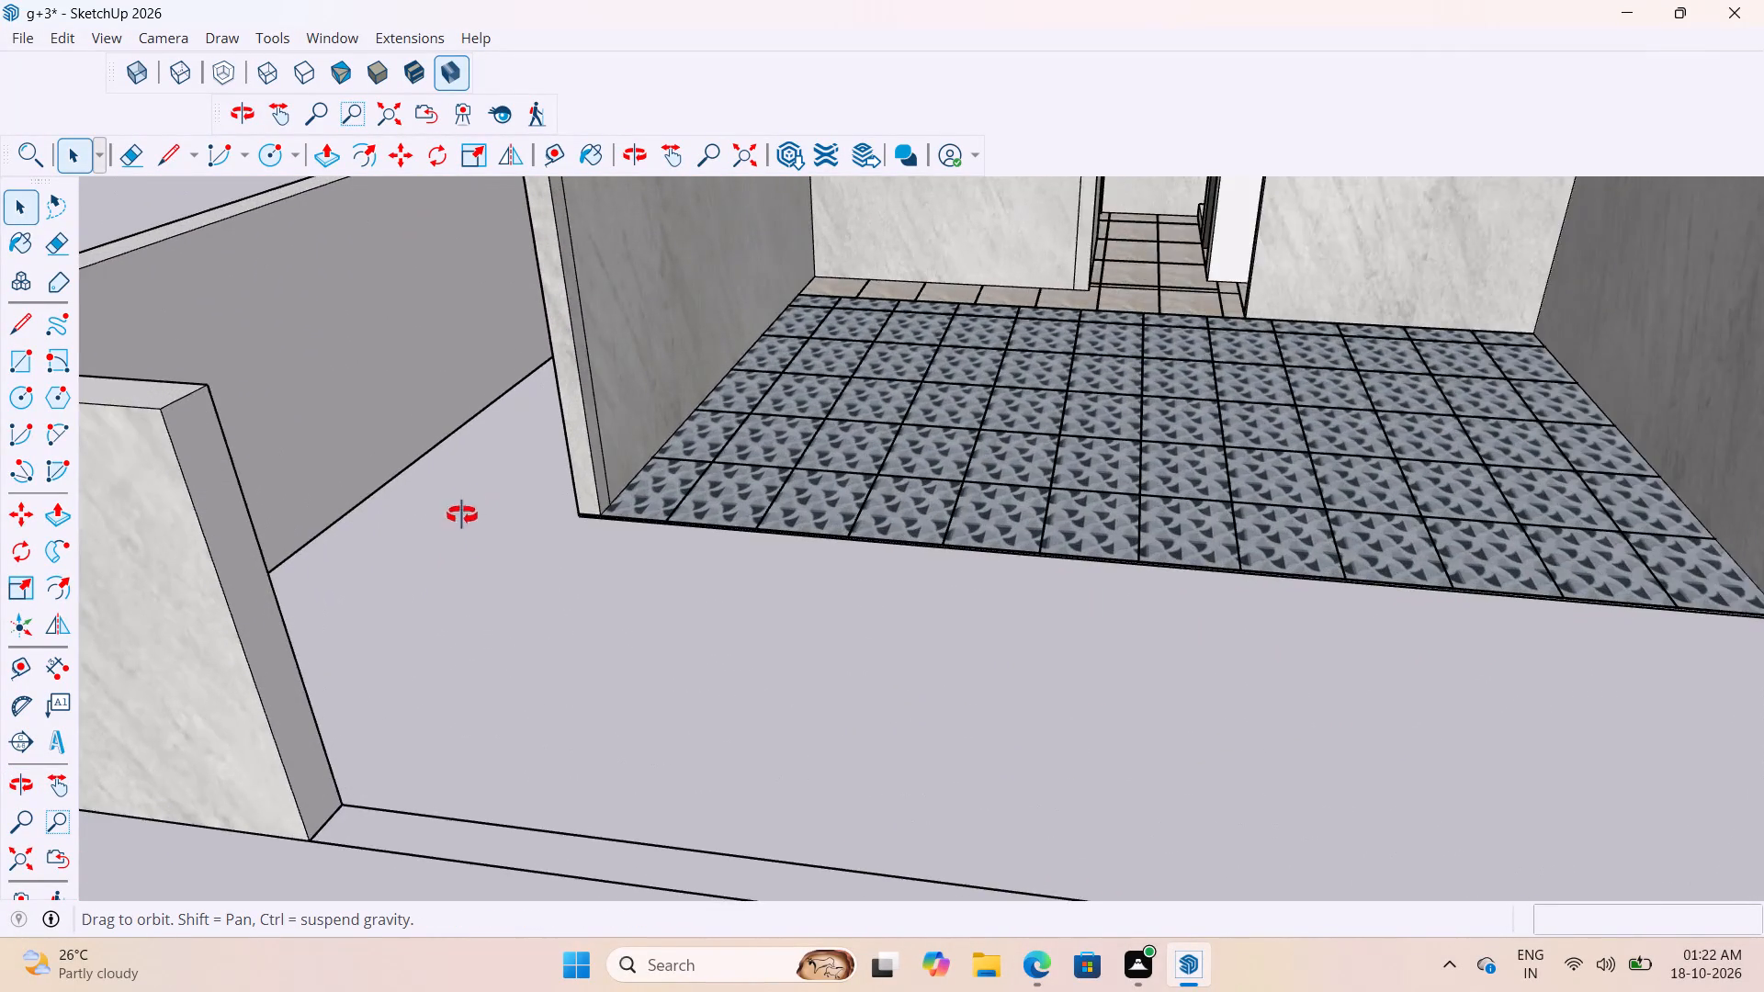
middle_click_drag(462, 515, 796, 490)
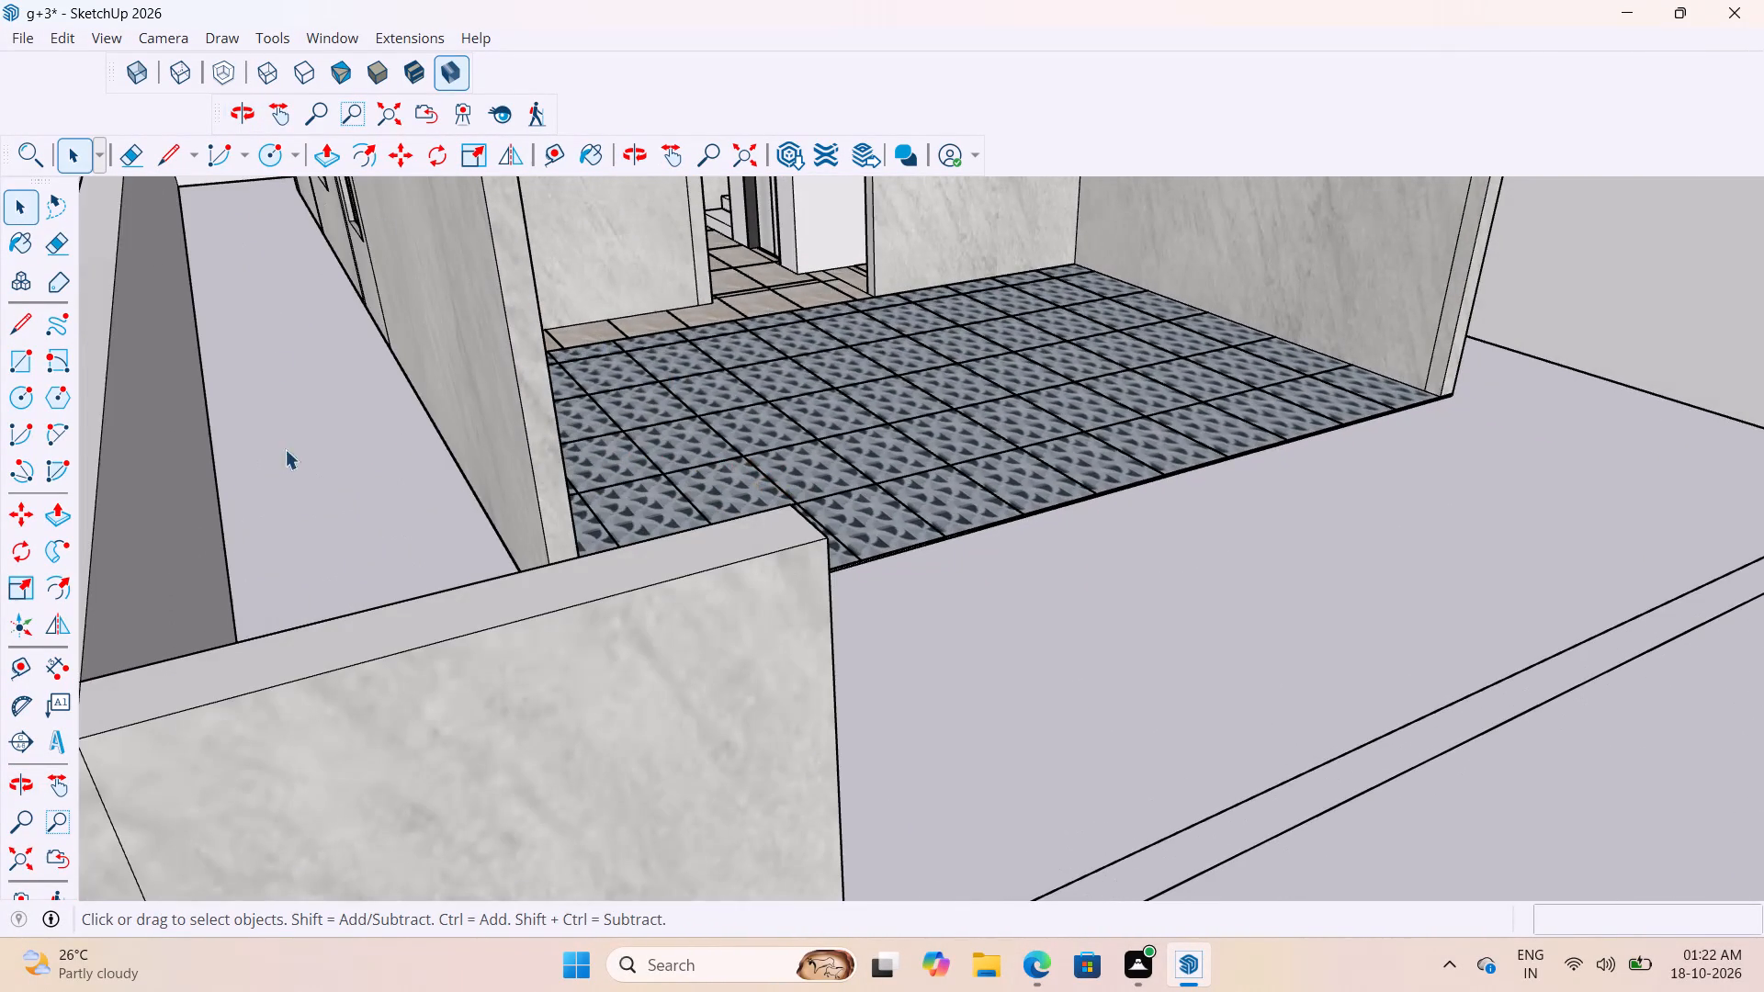
Draw a rectangle about 4' 11" by 3' 5" on the ground at the rear end of the side passage.
scroll(288, 492, "down", 3)
scroll(254, 311, "up", 2)
middle_click_drag(258, 263, 258, 145)
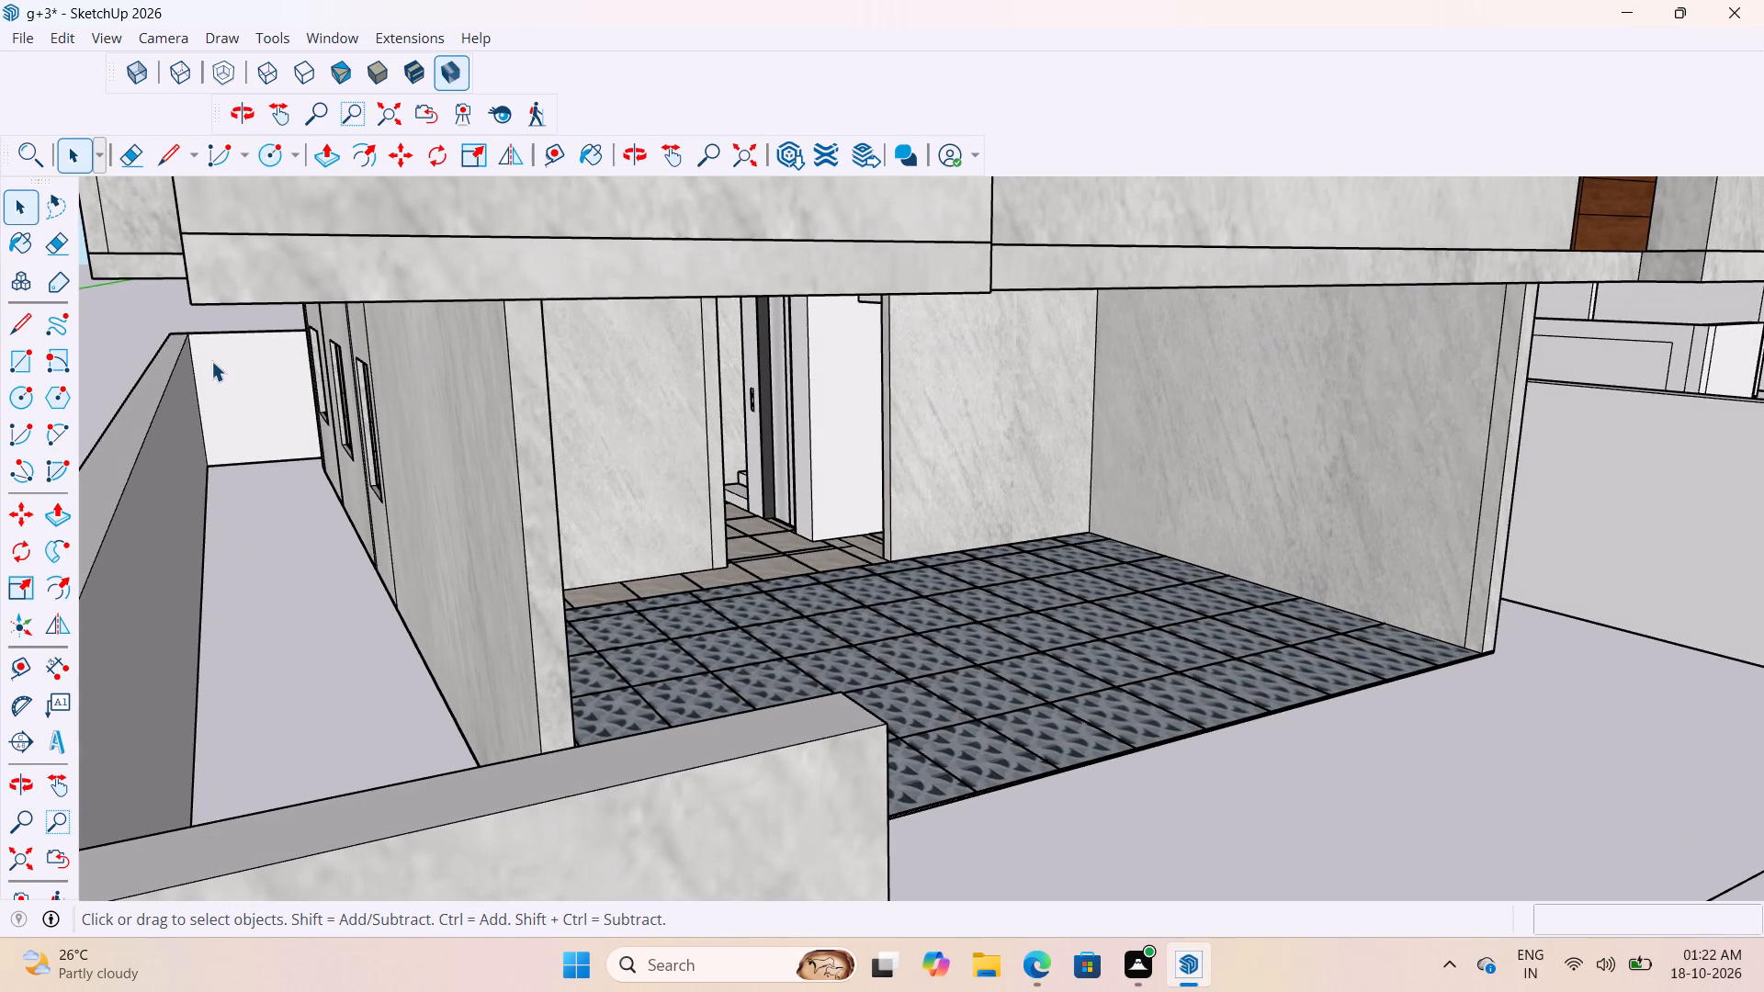
key("r")
left_click(214, 468)
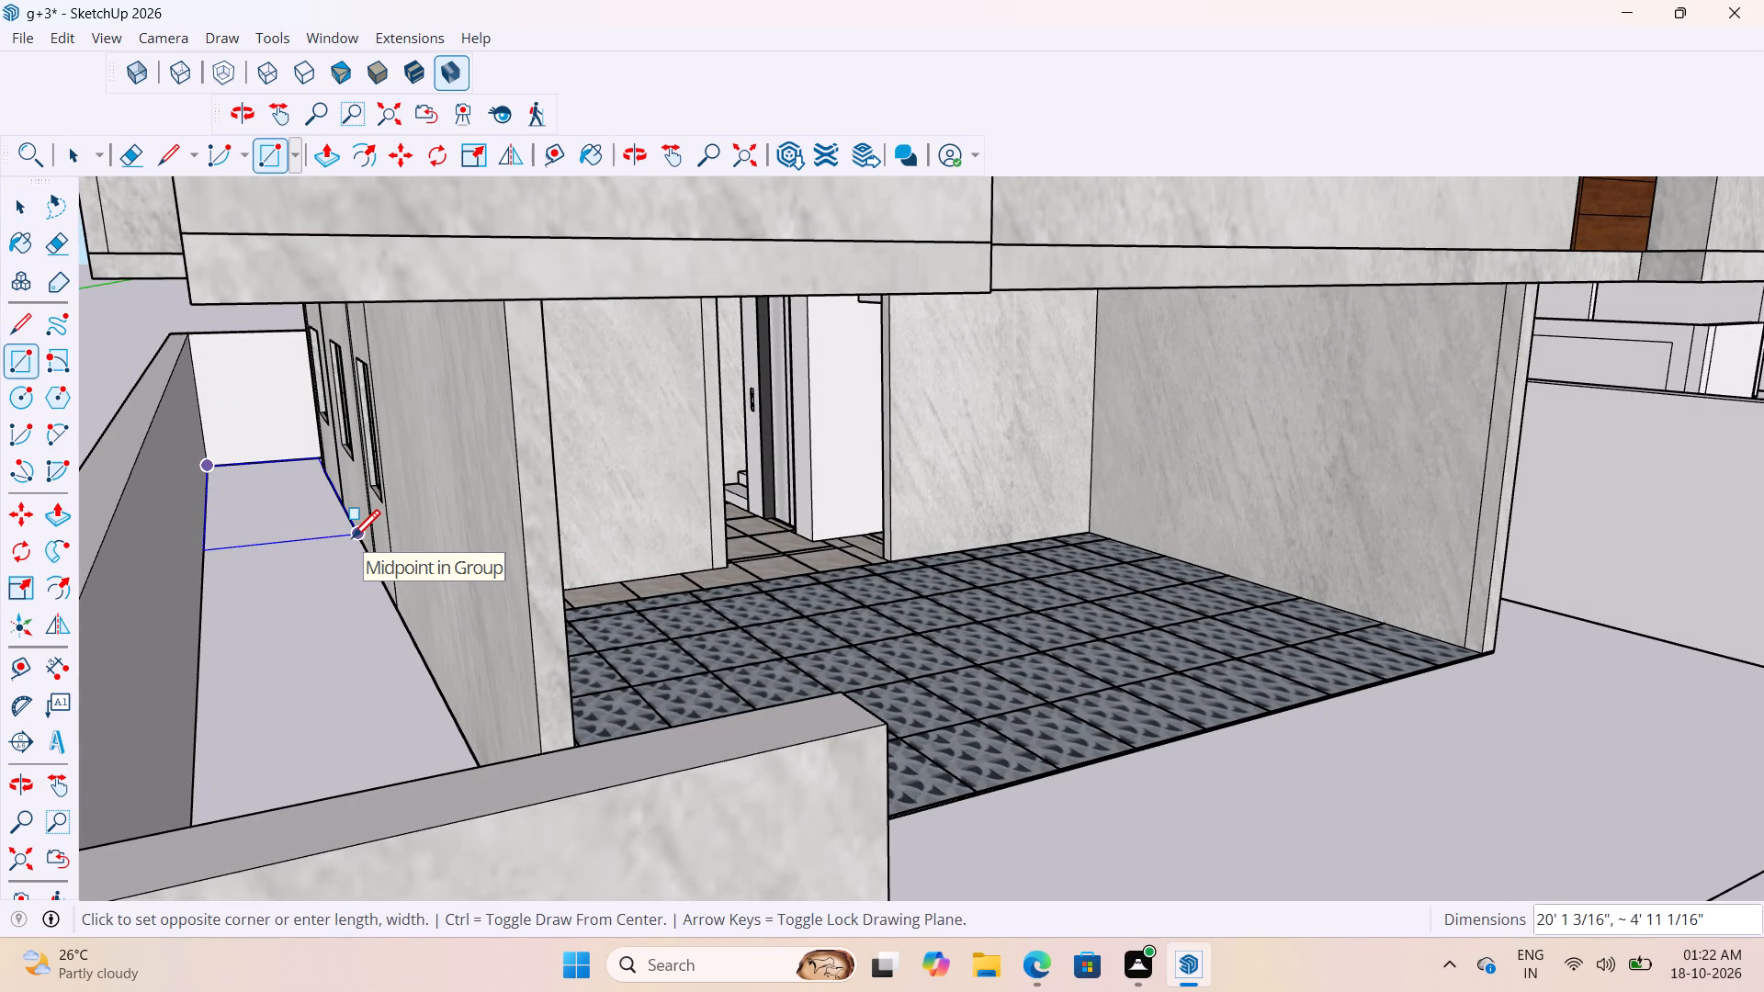
scroll(283, 474, "up", 4)
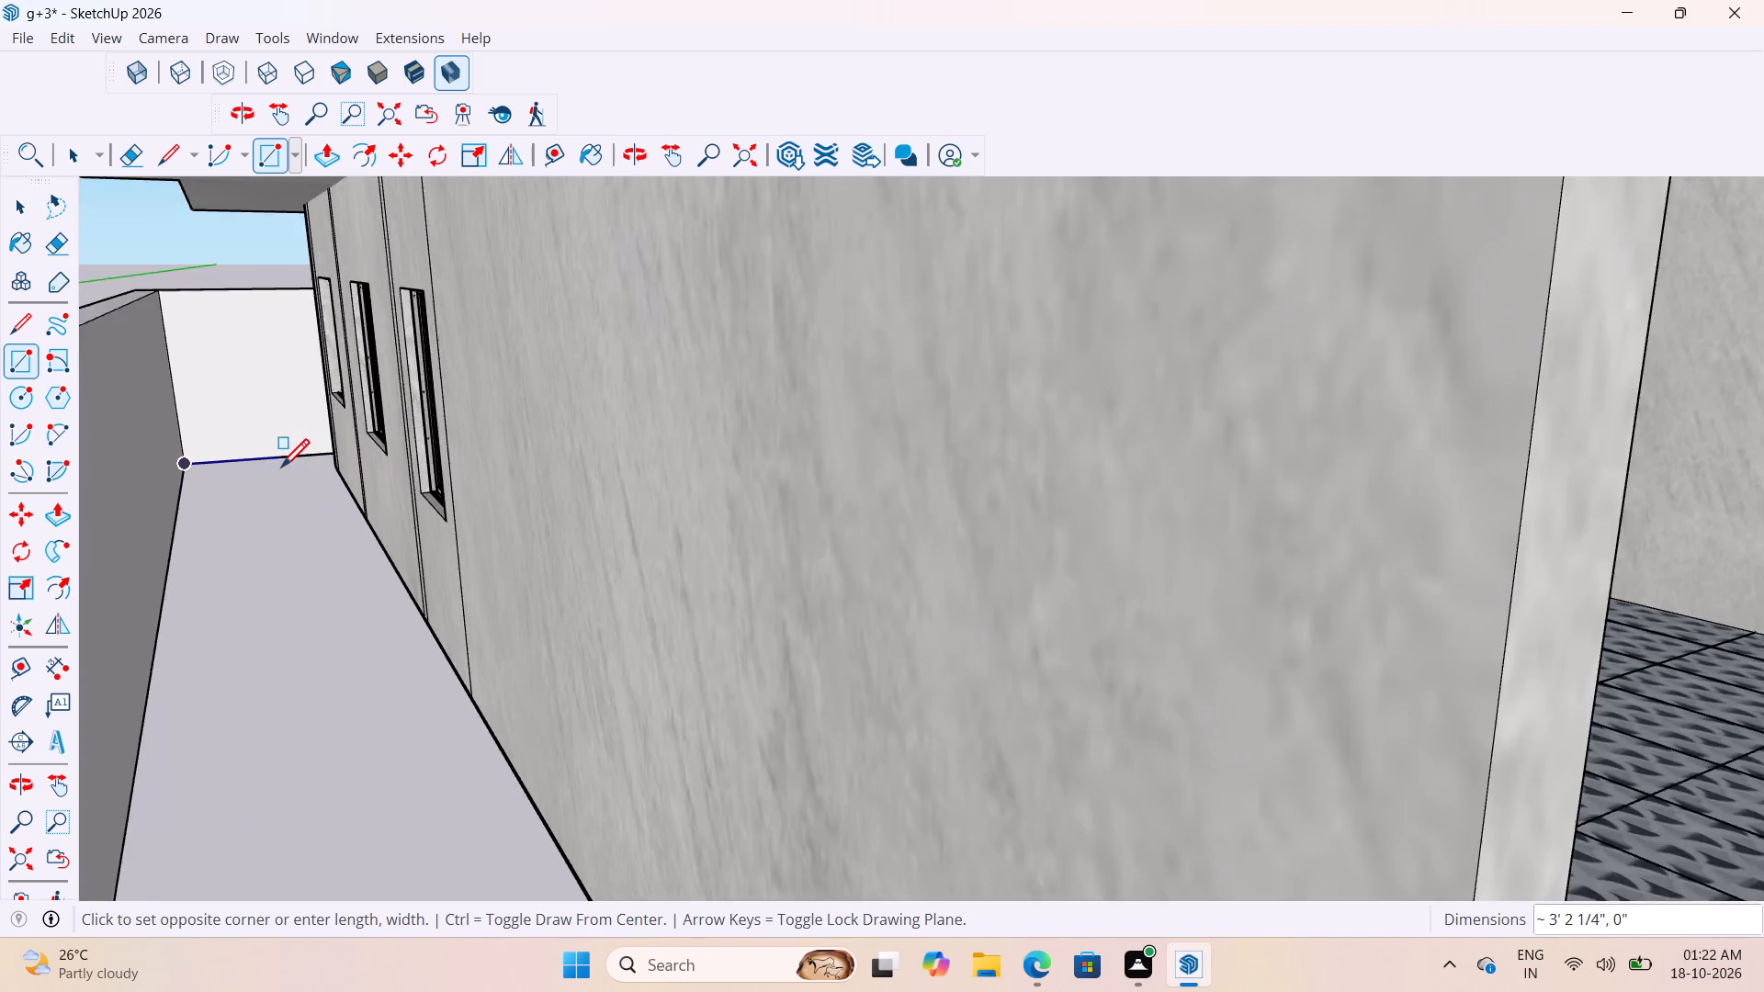
scroll(281, 470, "up", 2)
middle_click_drag(300, 478, 434, 538)
scroll(437, 544, "down", 14)
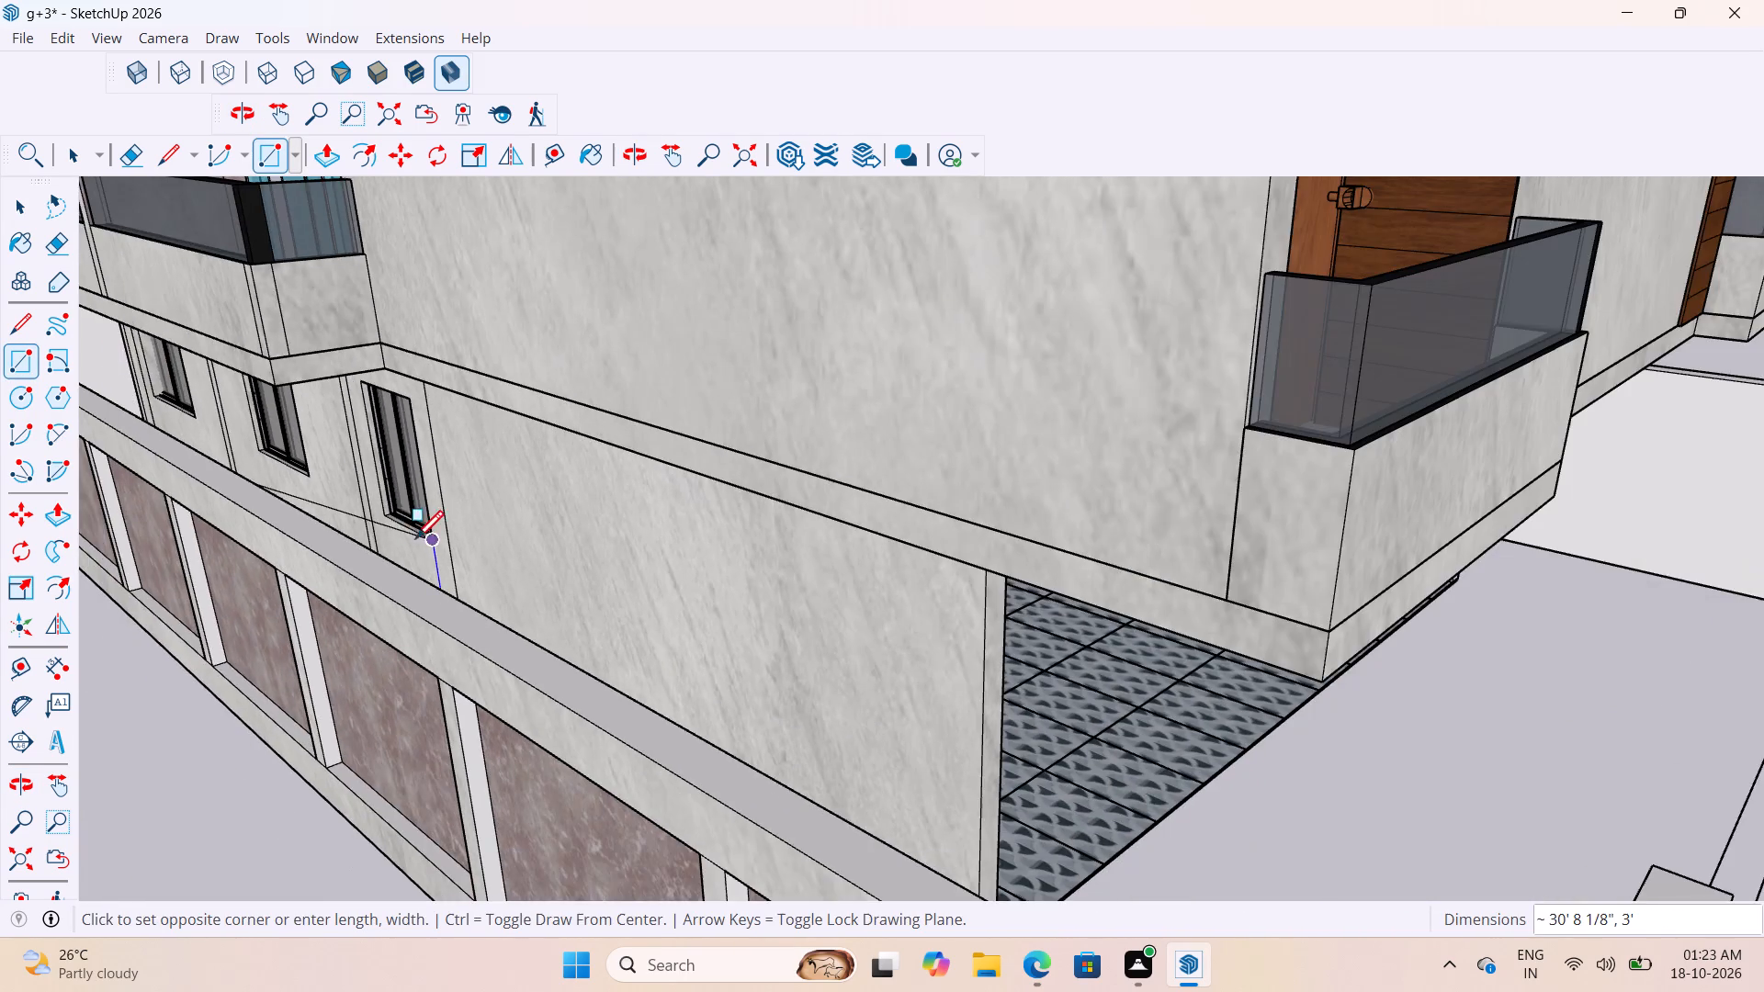
middle_click_drag(403, 542, 313, 566)
scroll(284, 352, "up", 14)
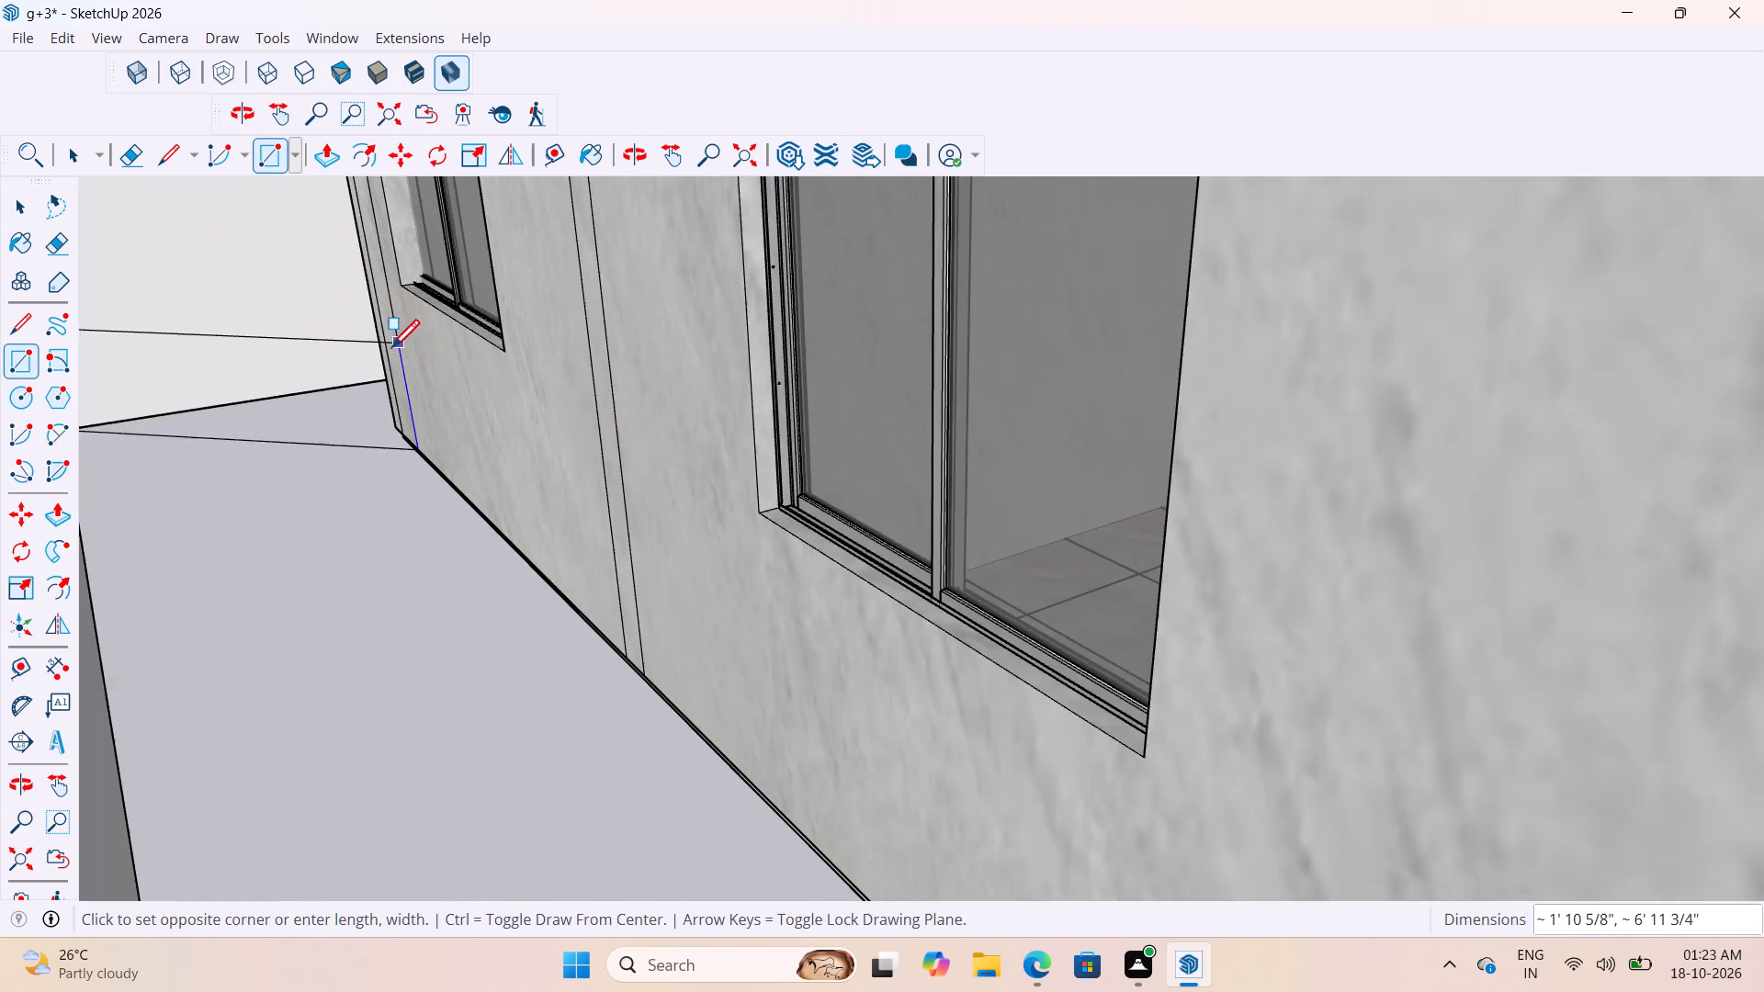
scroll(376, 422, "up", 6)
middle_click_drag(386, 425, 434, 449)
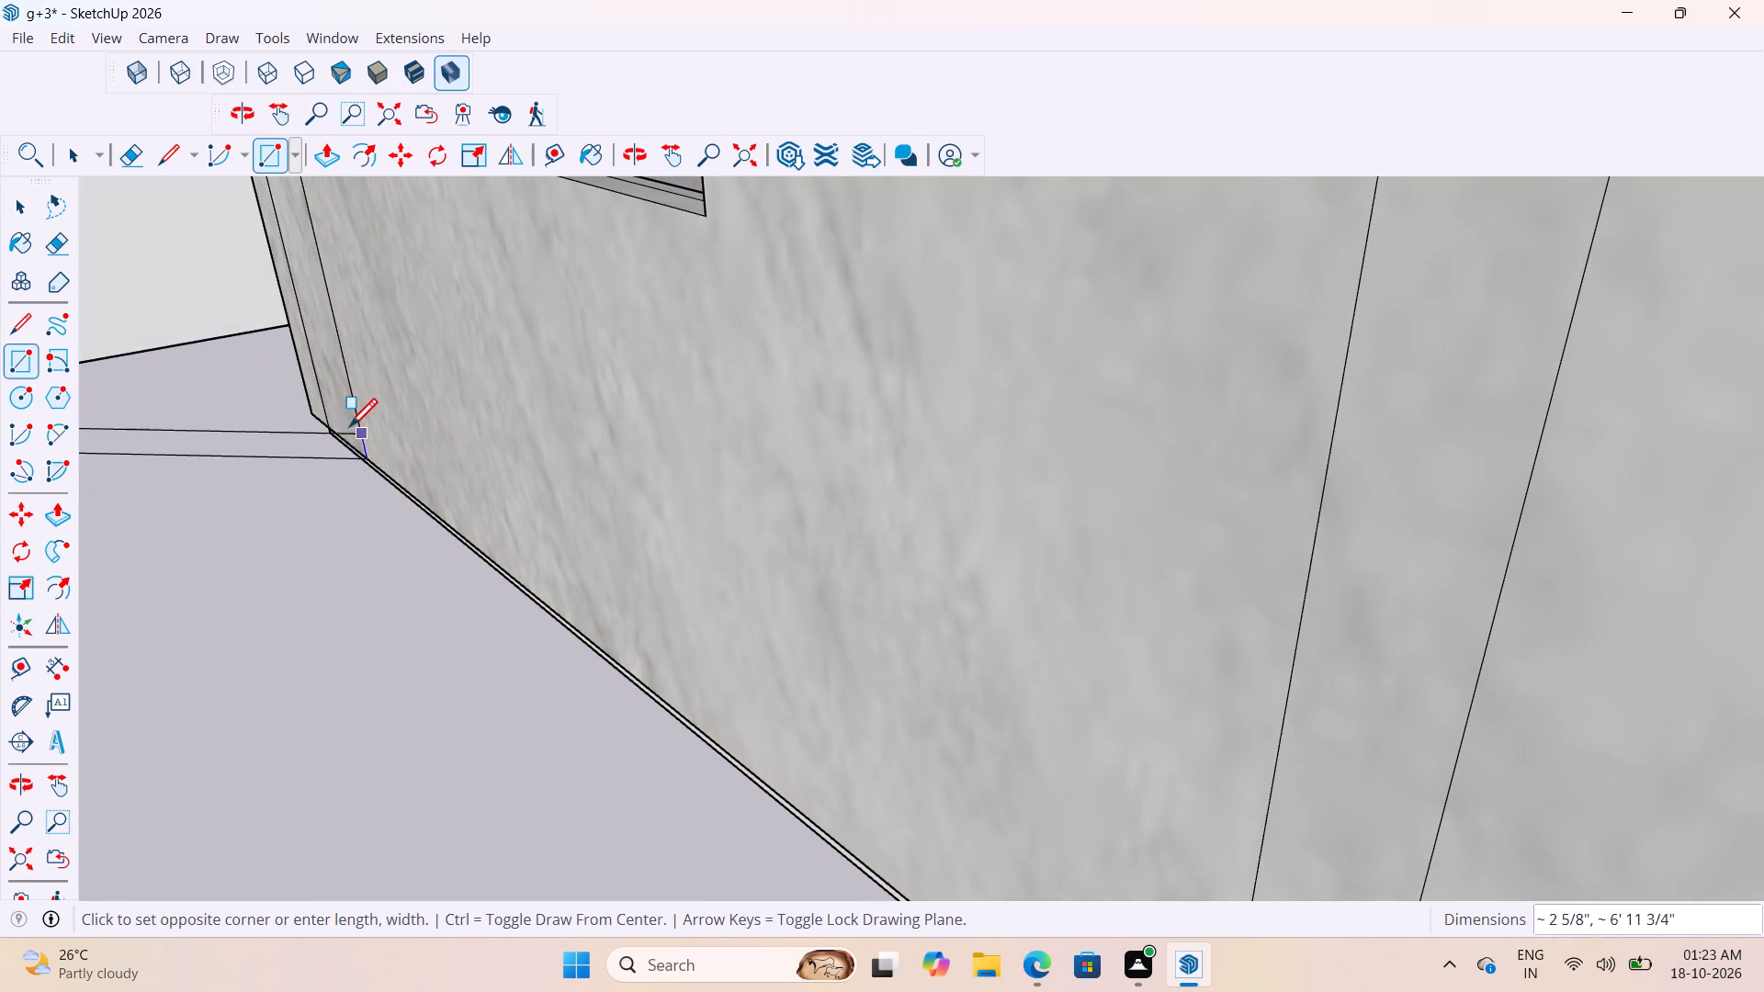
scroll(309, 416, "up", 6)
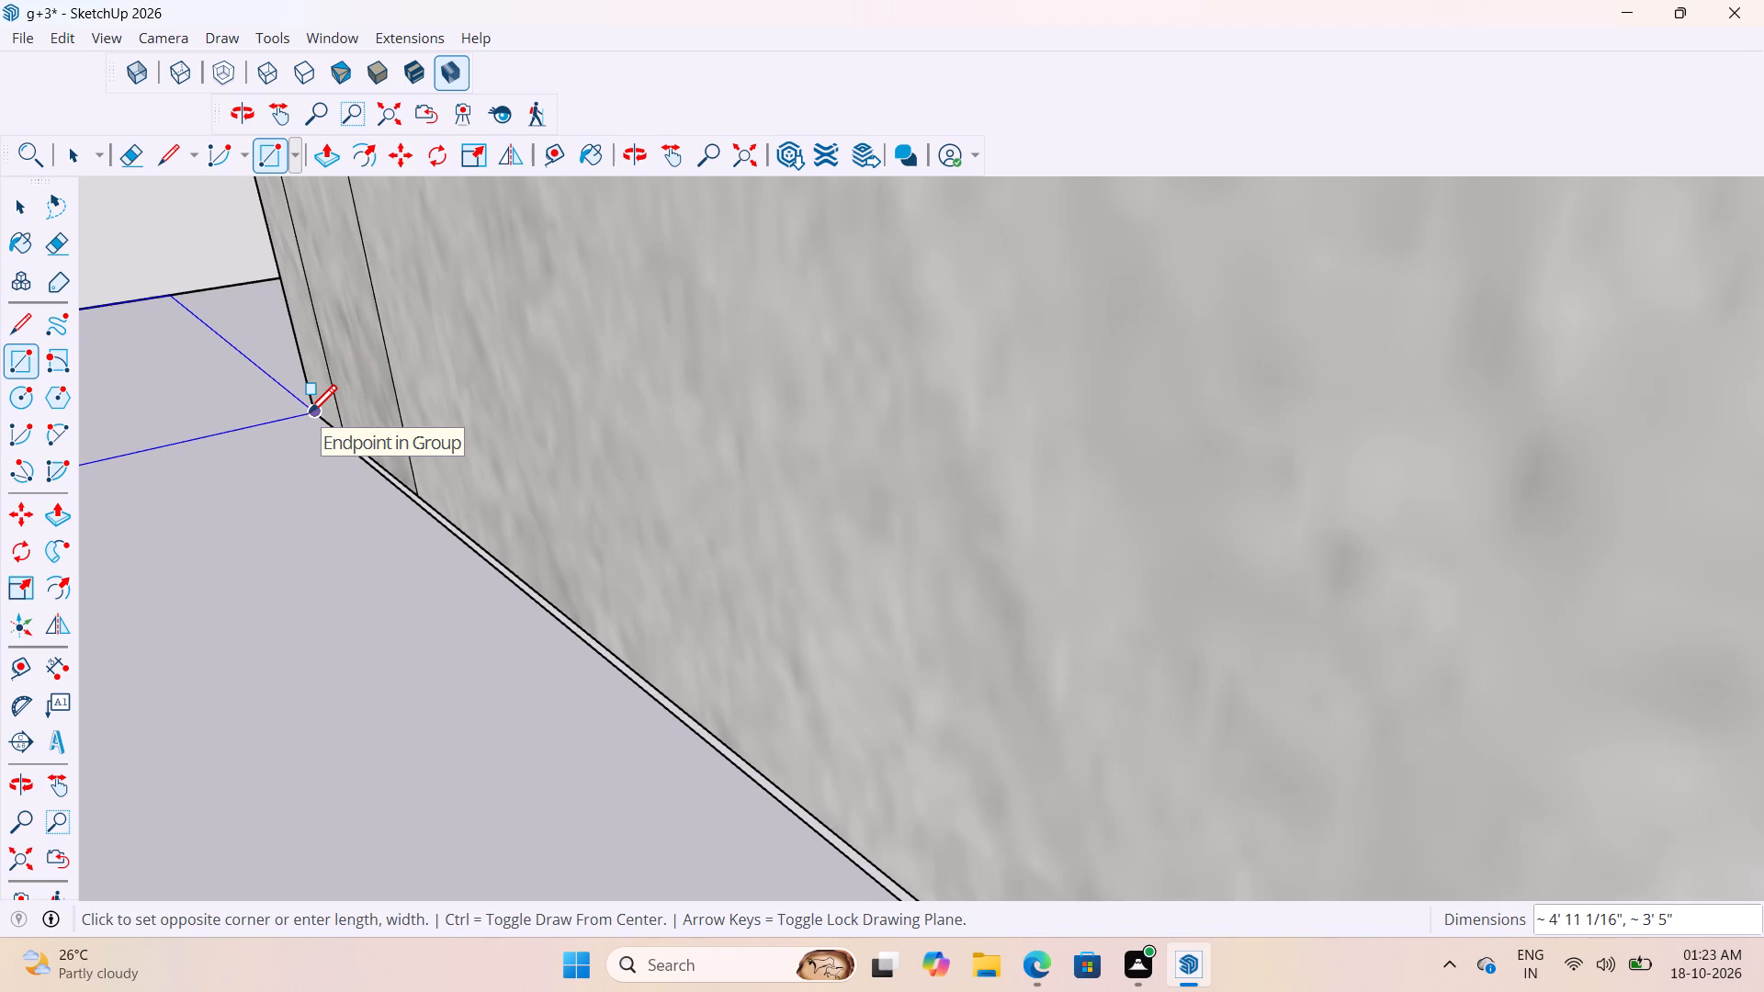
scroll(309, 416, "up", 4)
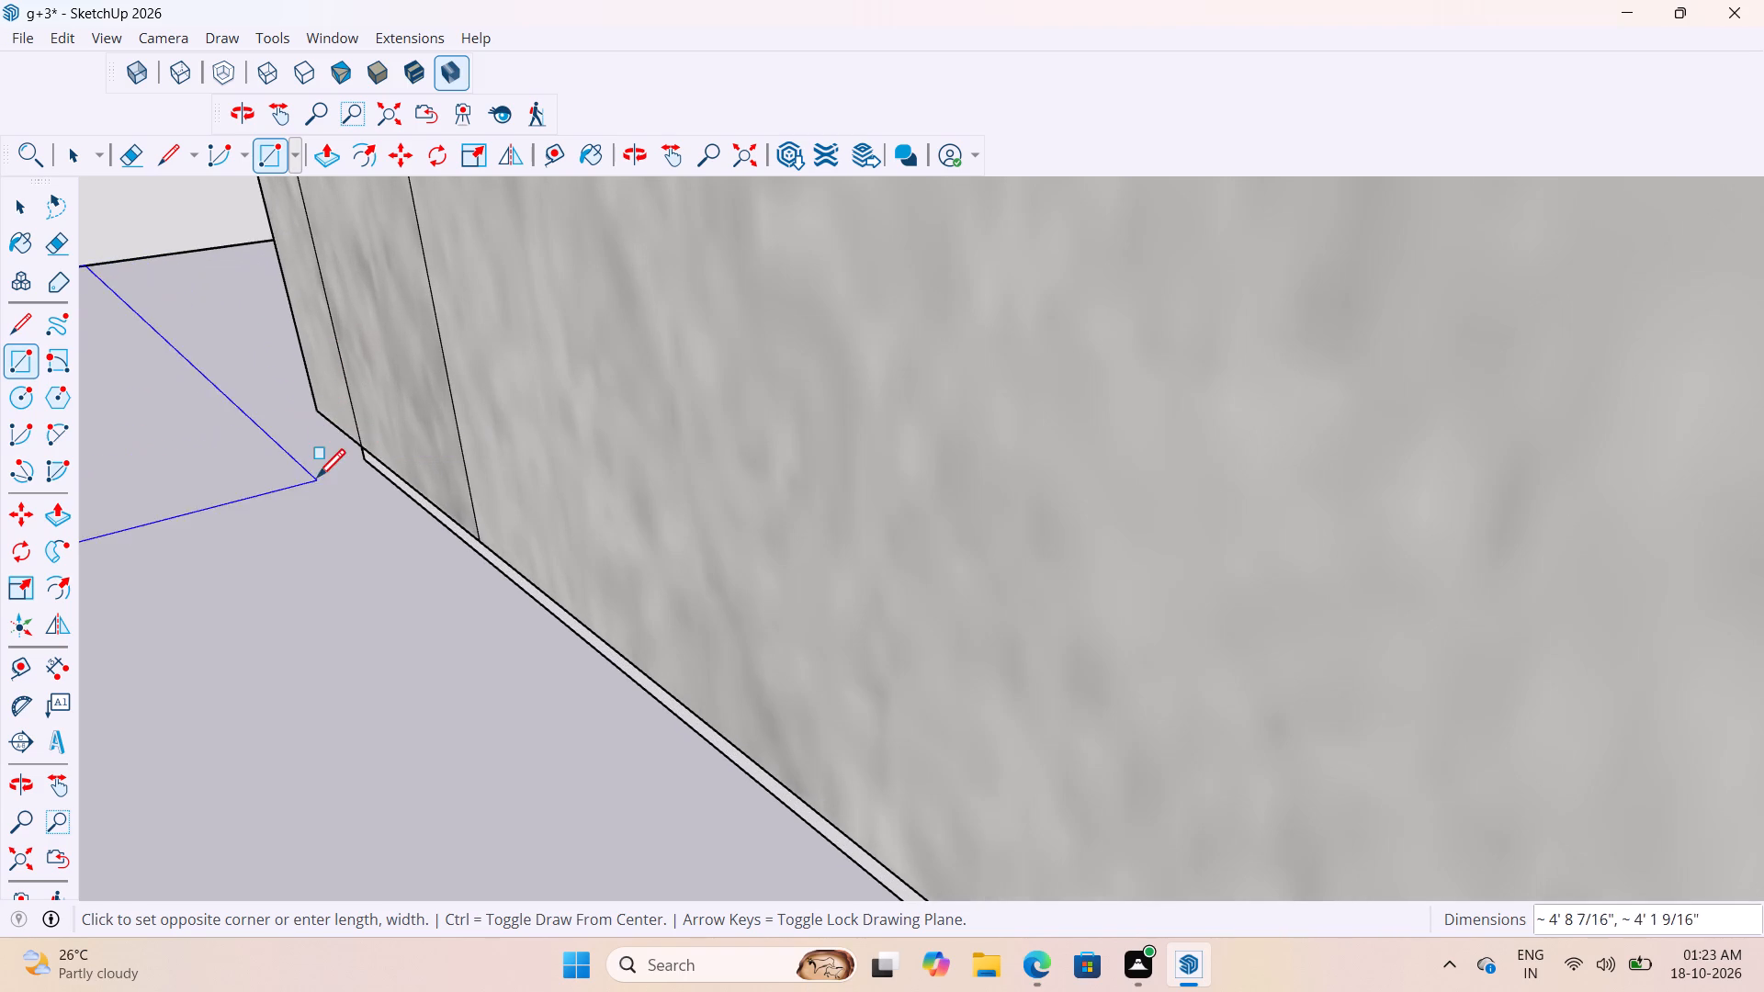
left_click(315, 409)
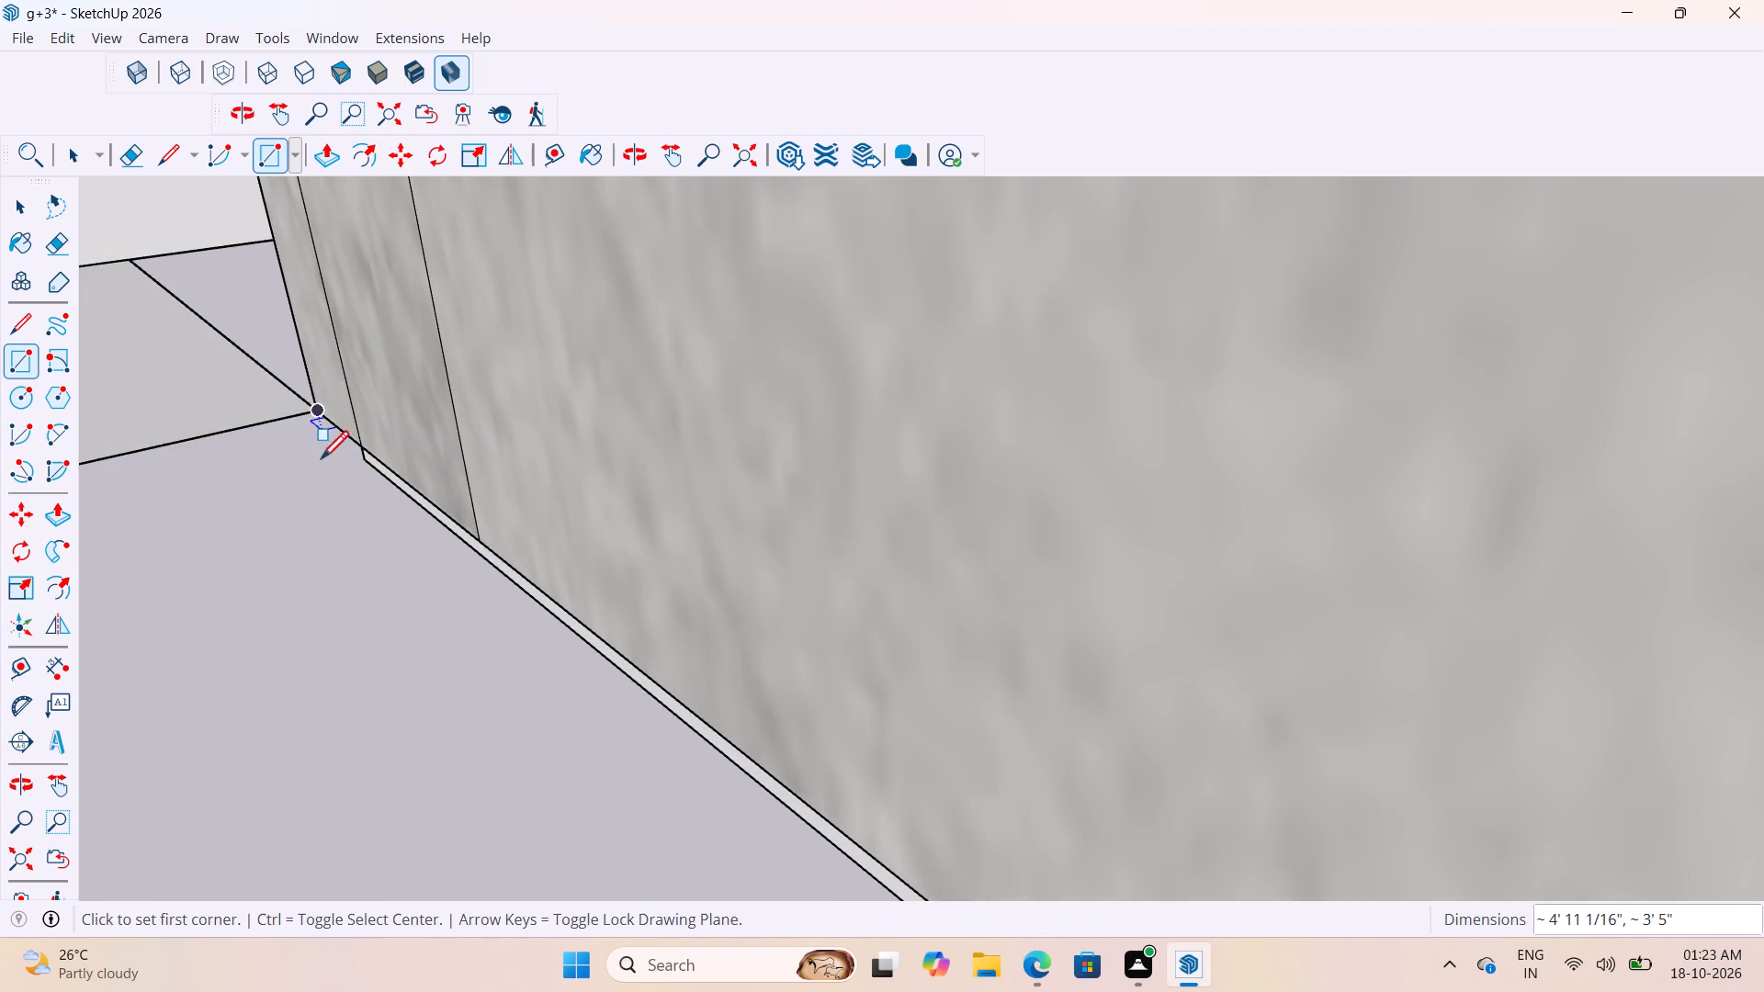
Make the new ground rectangle and its edges in the side passage into a group.
scroll(320, 546, "down", 12)
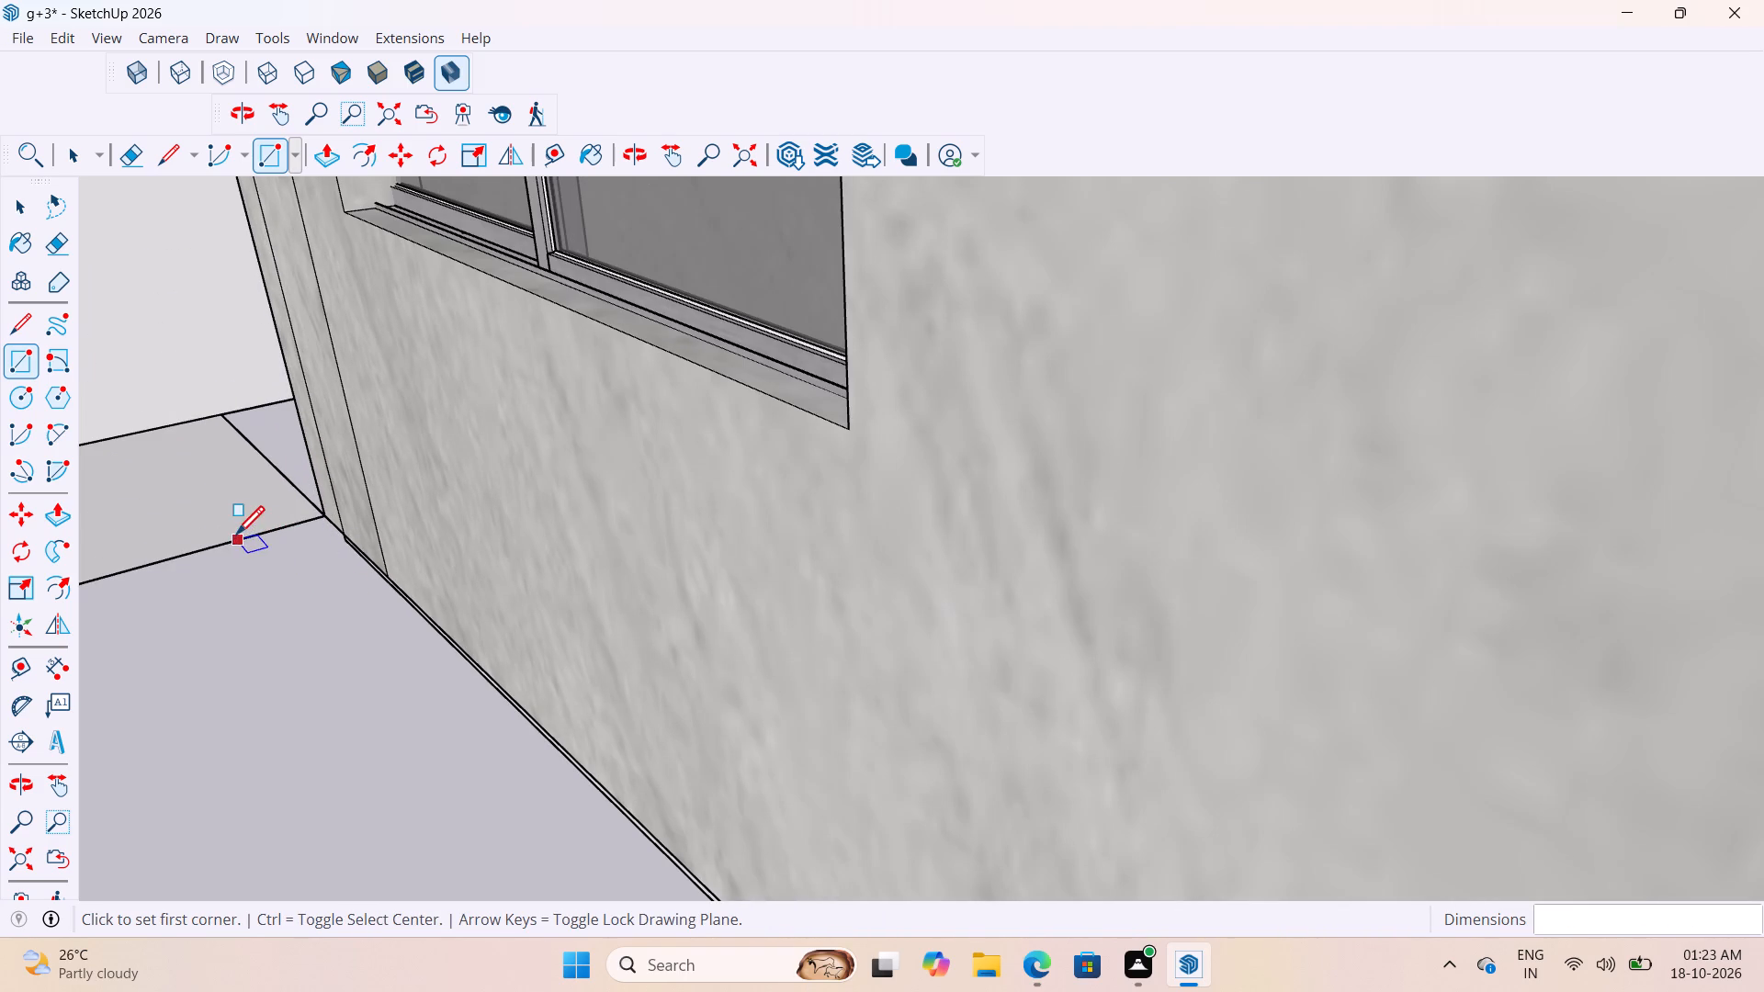
key("space")
double_click(229, 525)
right_click(229, 525)
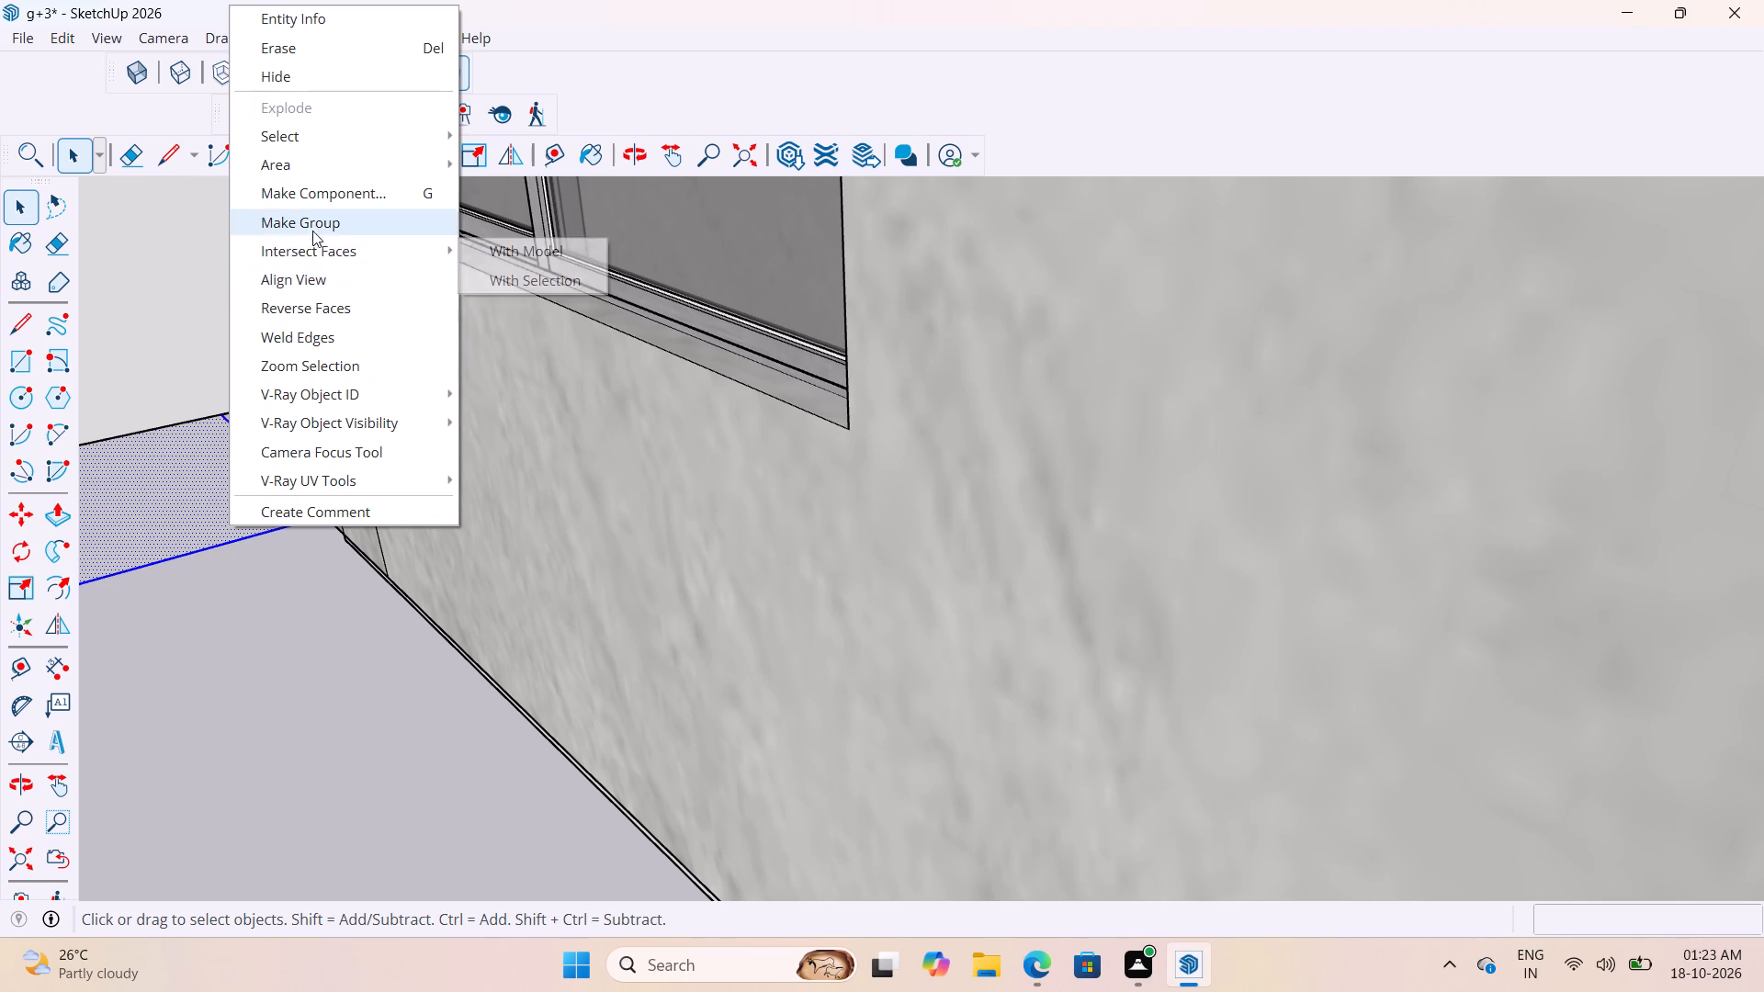
left_click(312, 229)
Open the grouped rectangle and Push/Pull its face 0.3" to form a thin ground slab.
key("p")
key("b")
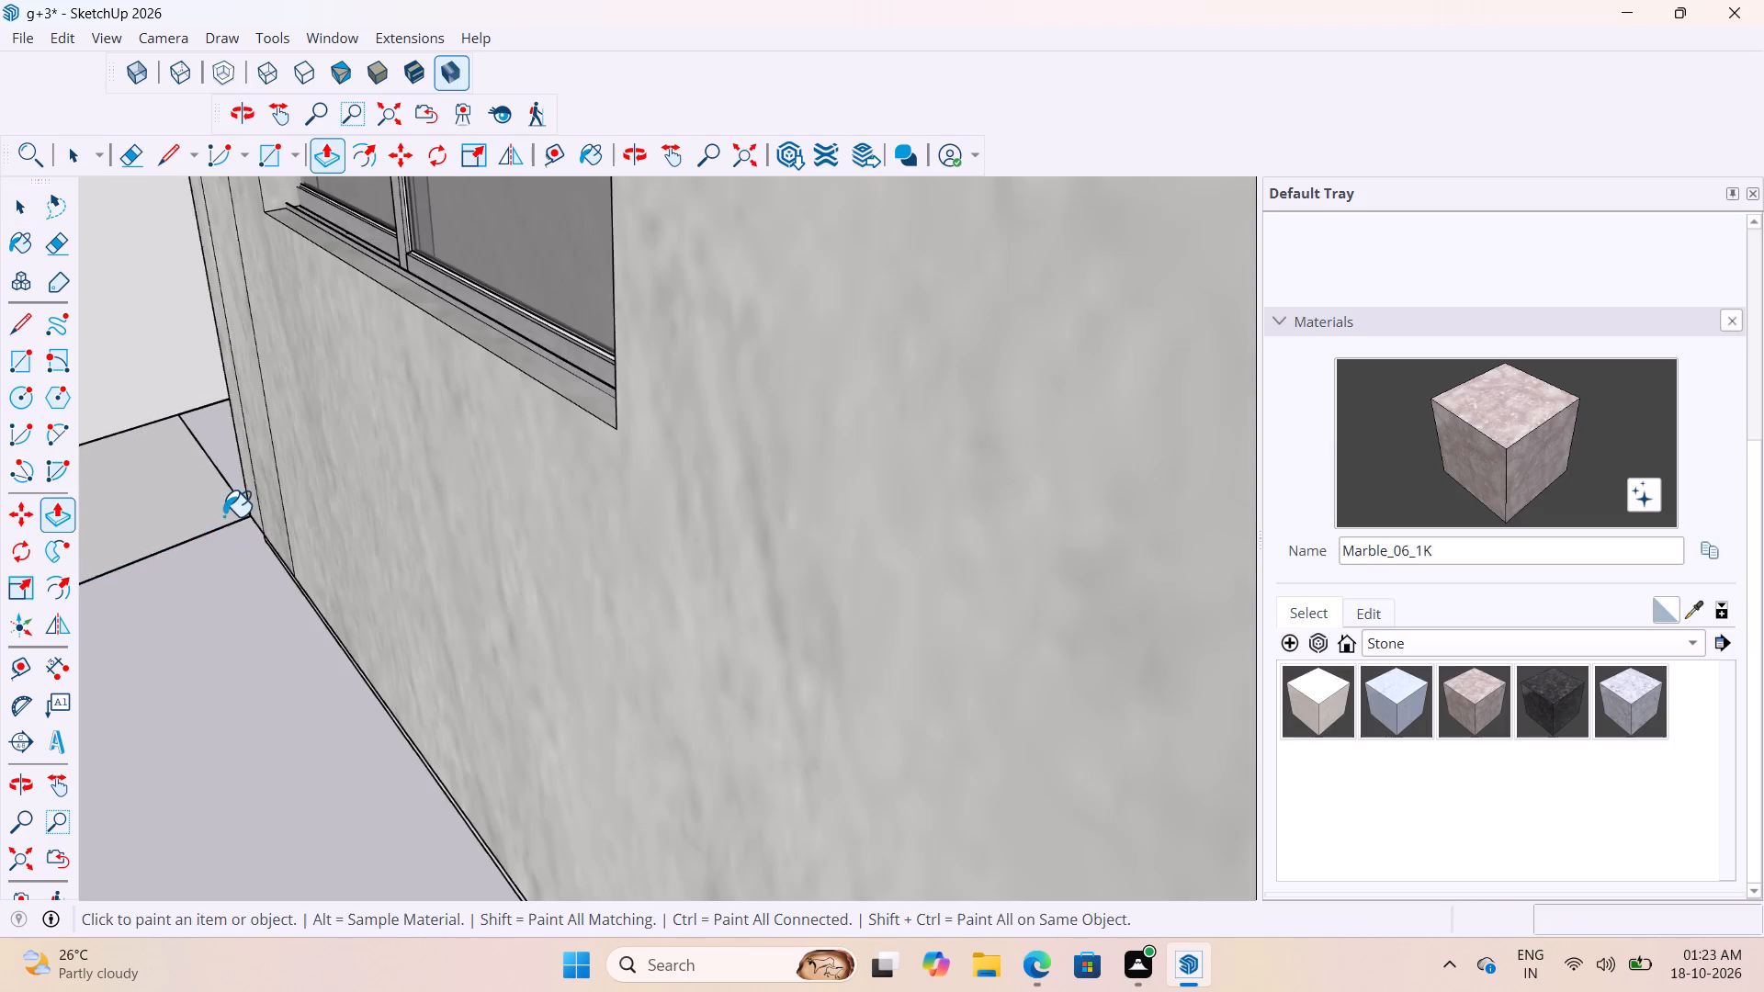
scroll(343, 486, "down", 20)
scroll(343, 486, "down", 1)
scroll(398, 601, "down", 3)
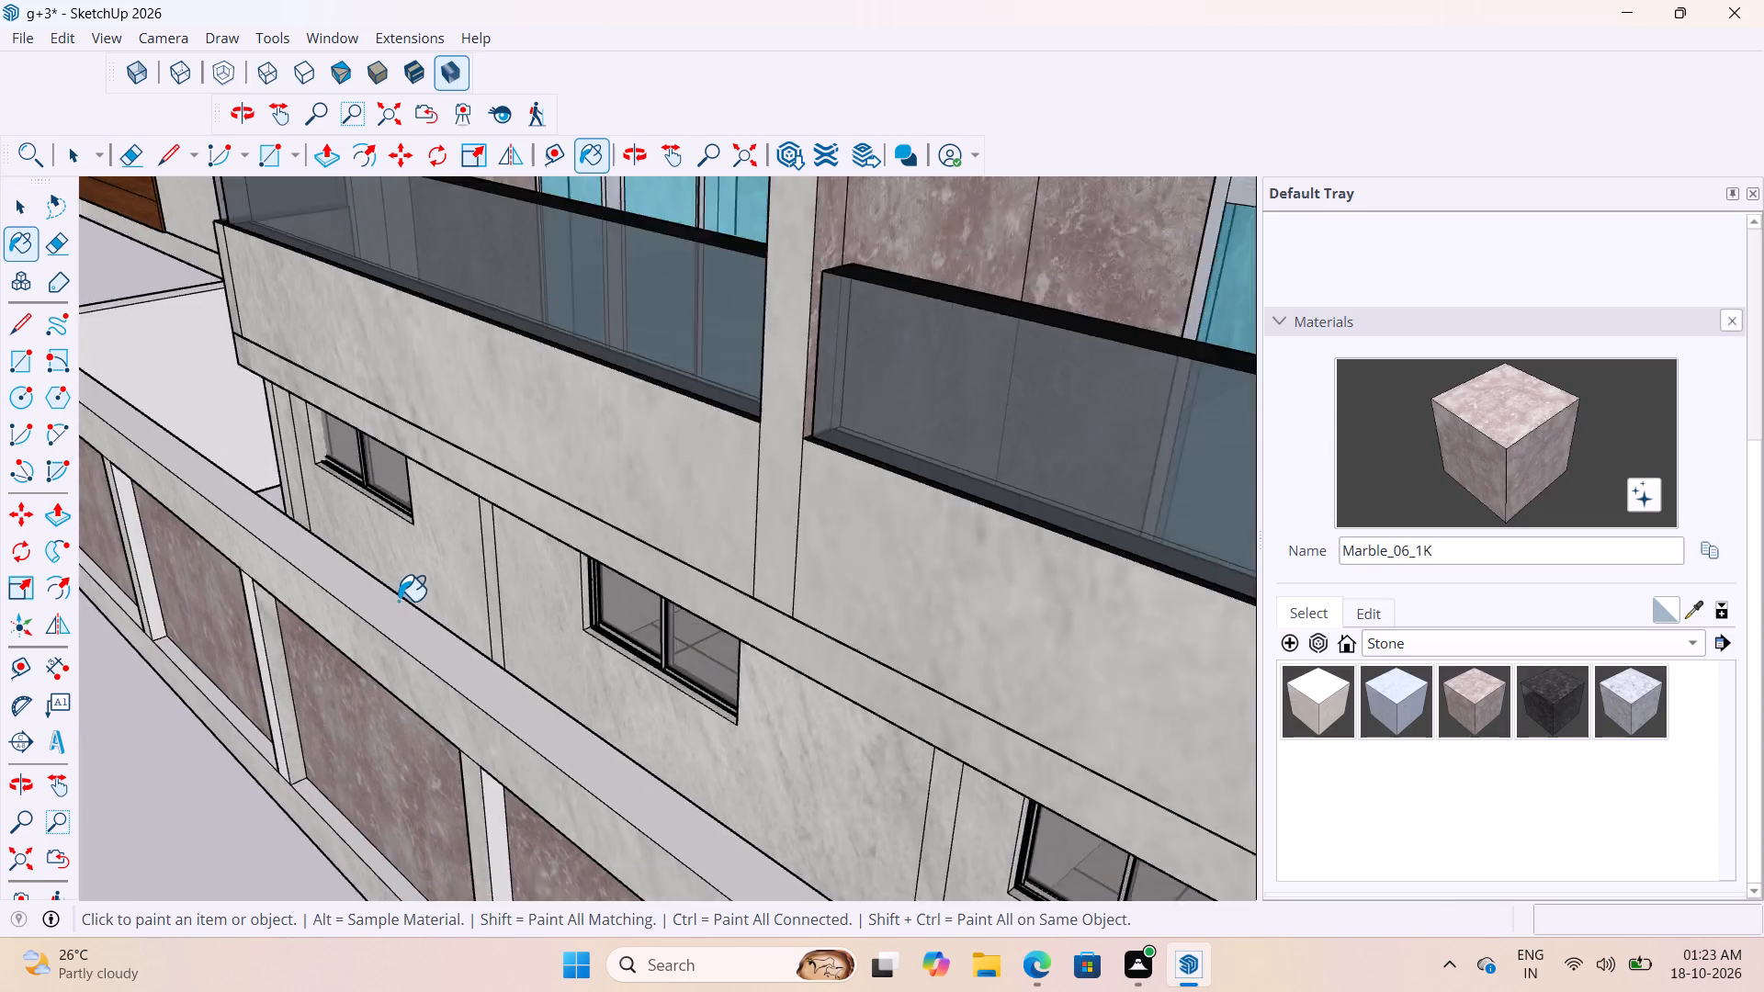
scroll(398, 601, "down", 2)
scroll(330, 540, "up", 11)
key("space")
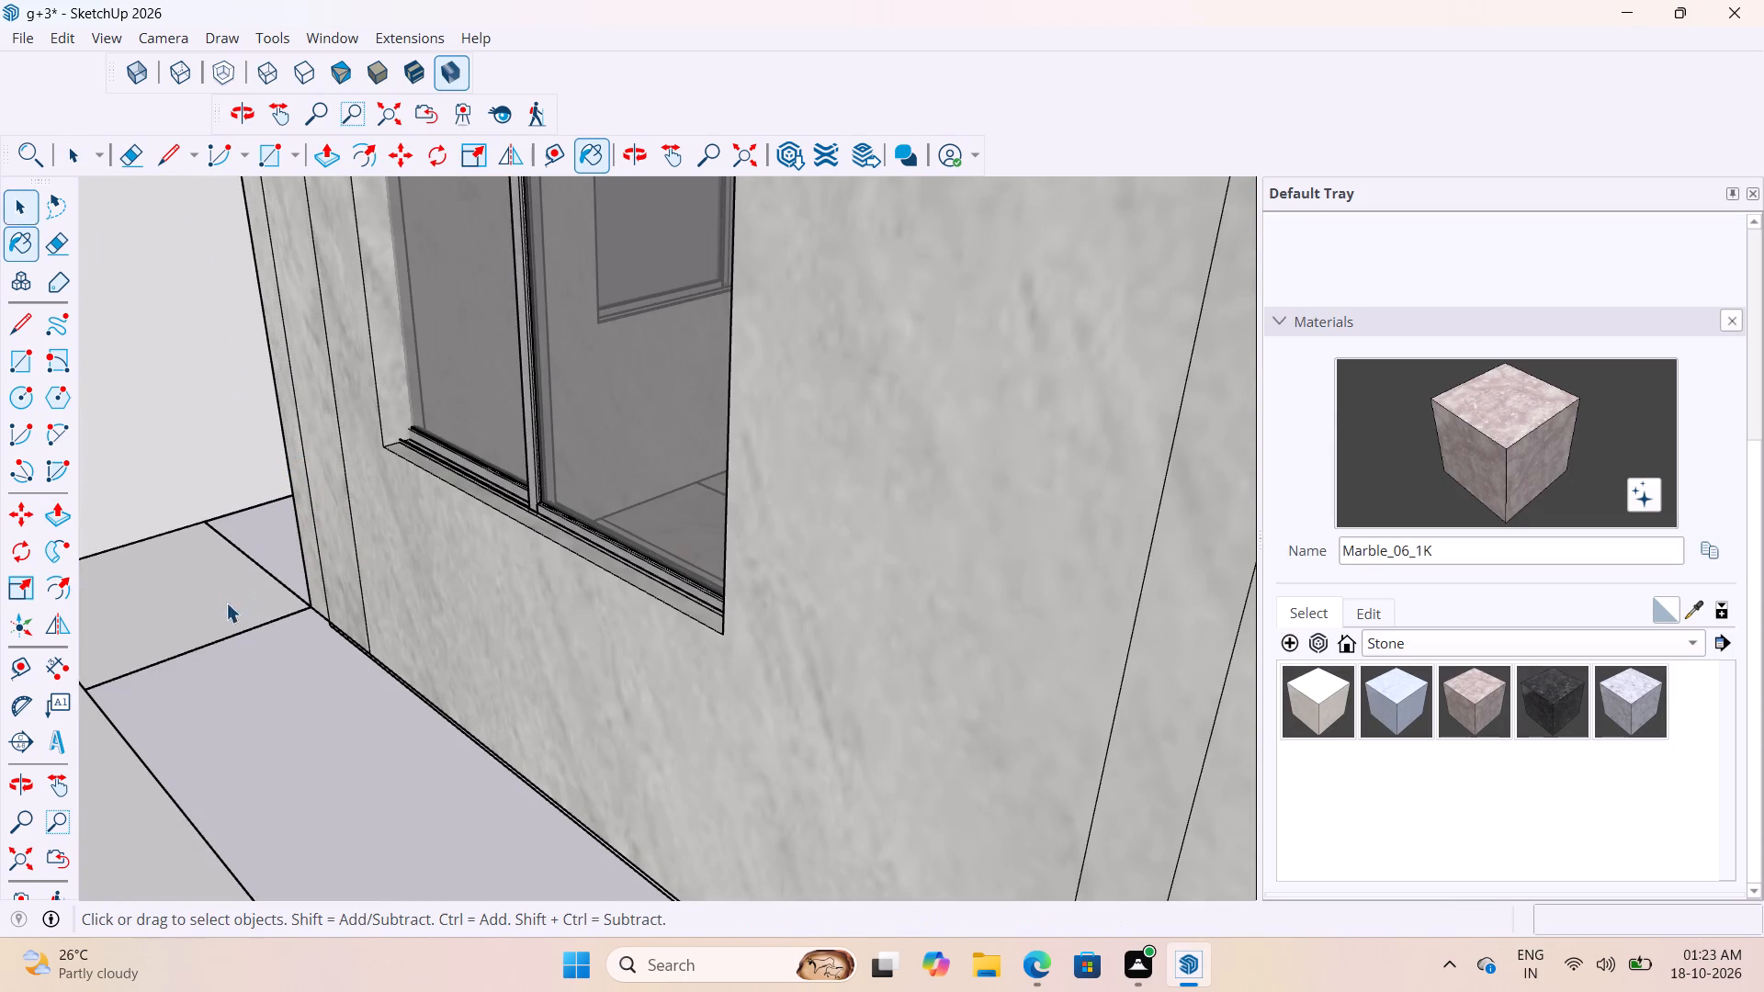
double_click(220, 596)
scroll(230, 606, "up", 3)
key("p")
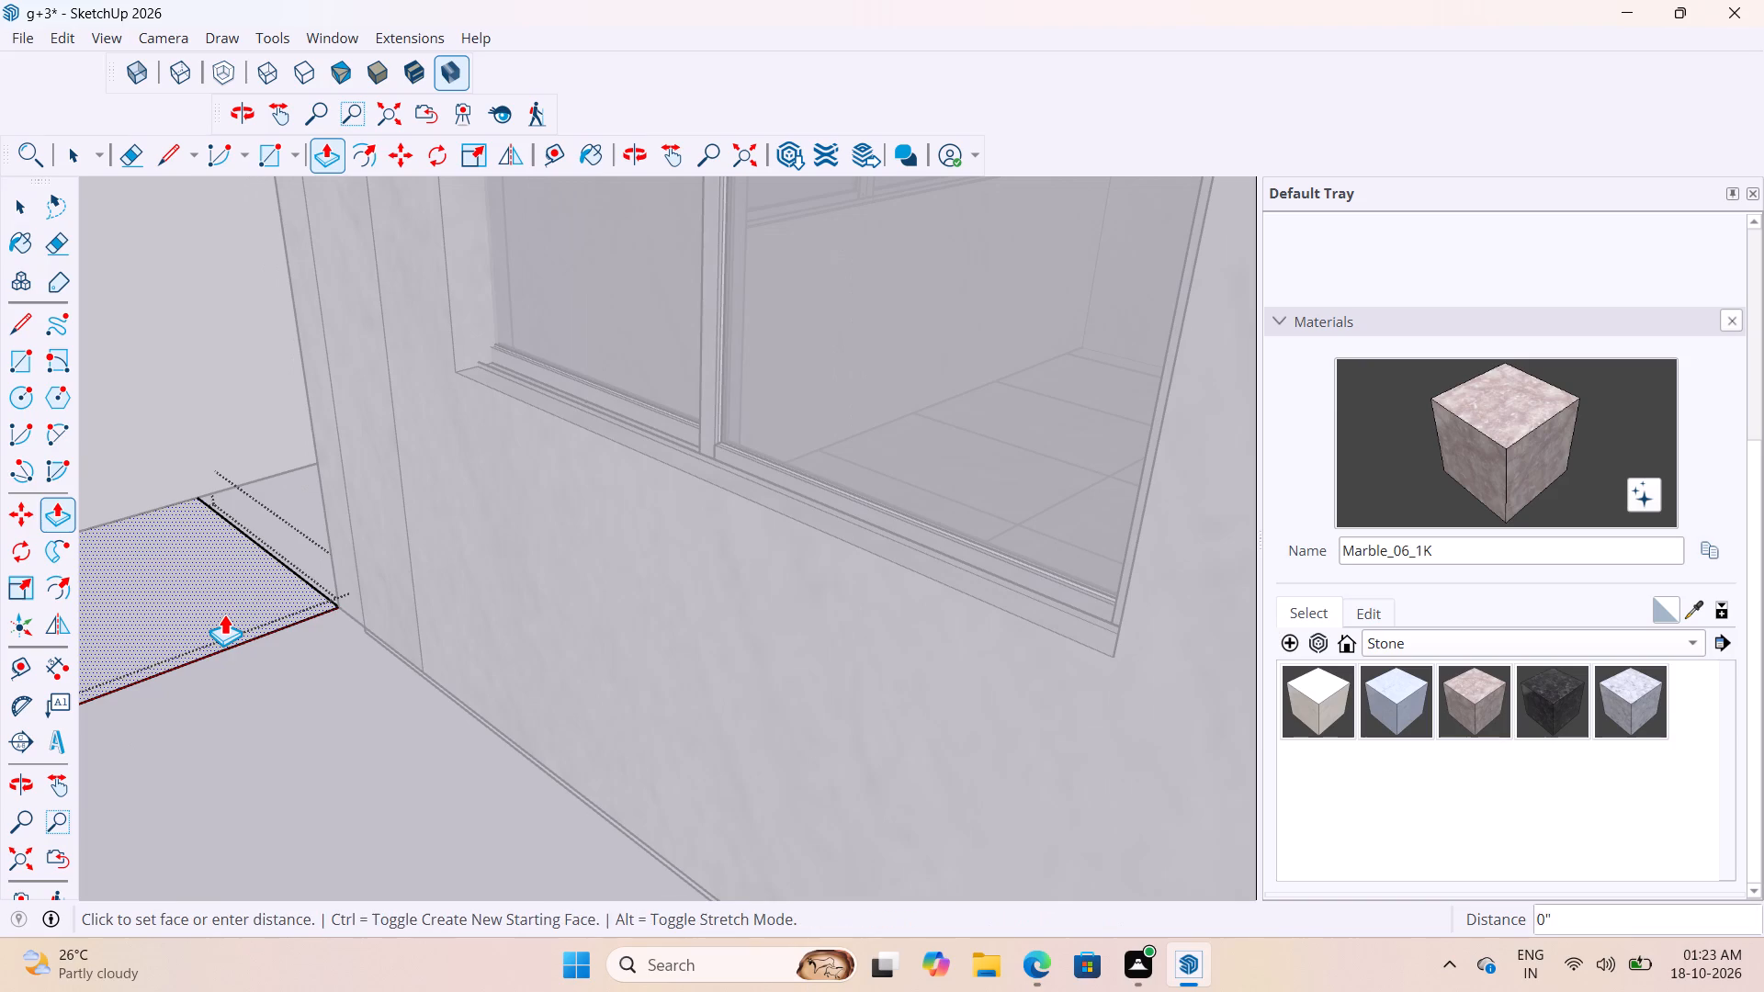
left_click(224, 614)
type("0.3")
key("shift+quotedbl")
key("Return")
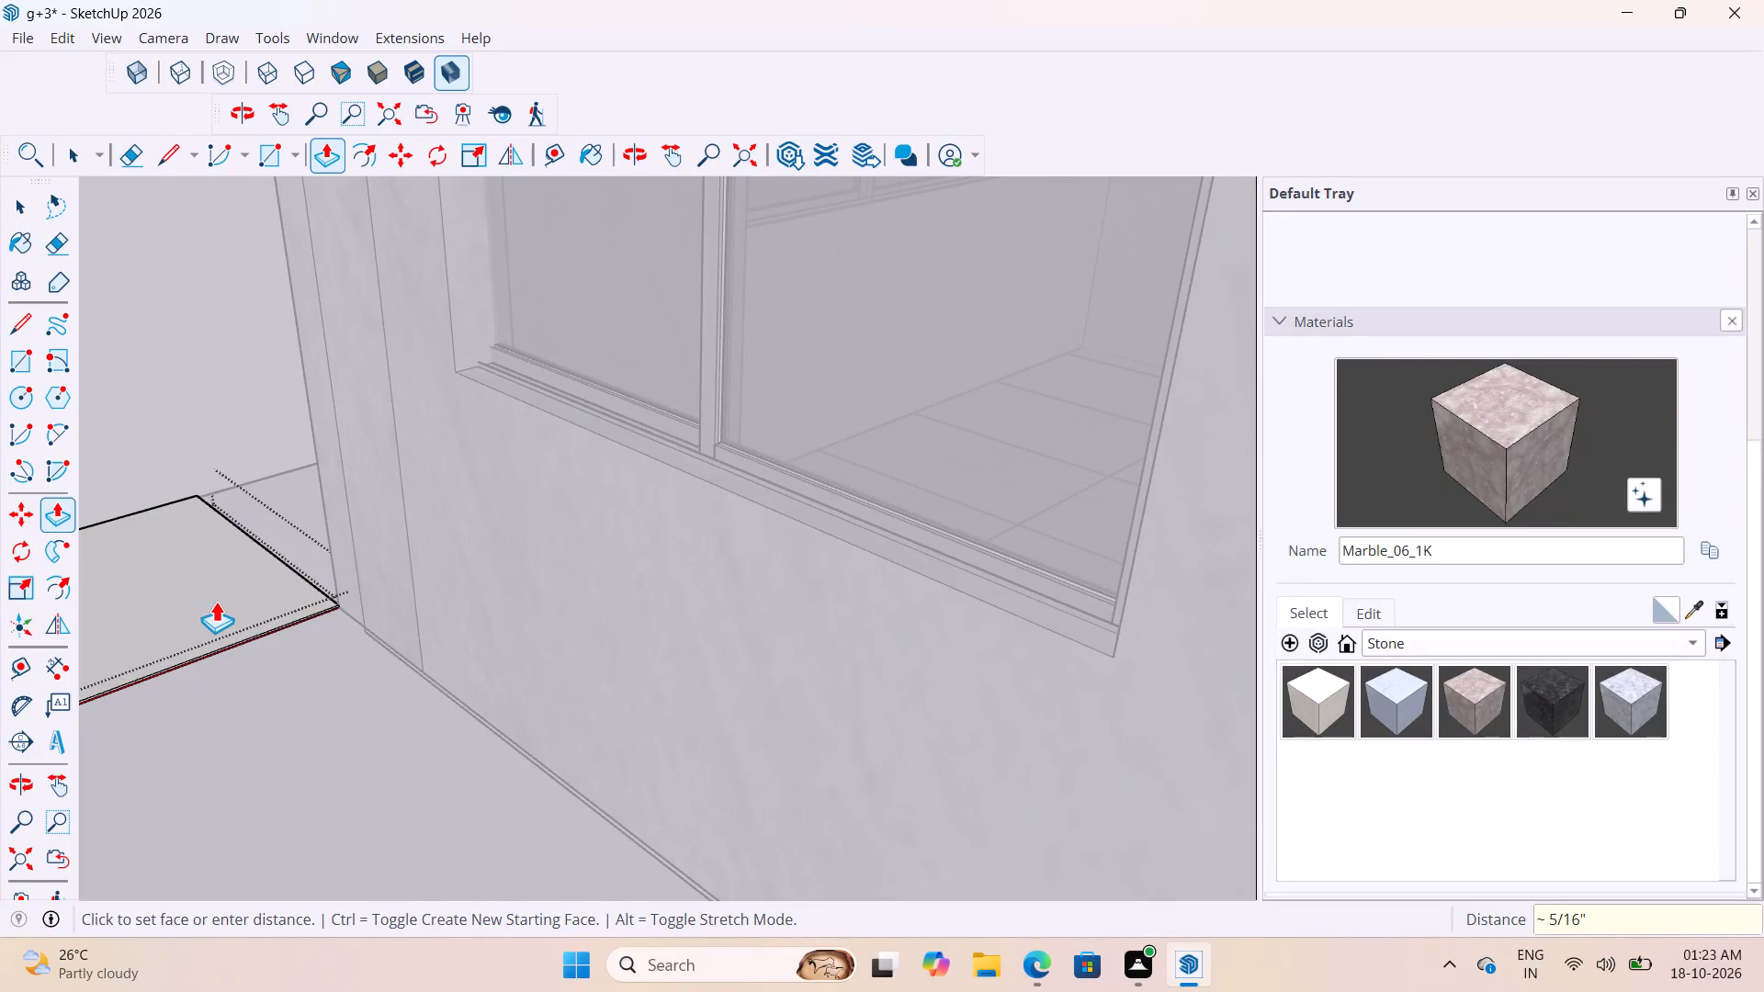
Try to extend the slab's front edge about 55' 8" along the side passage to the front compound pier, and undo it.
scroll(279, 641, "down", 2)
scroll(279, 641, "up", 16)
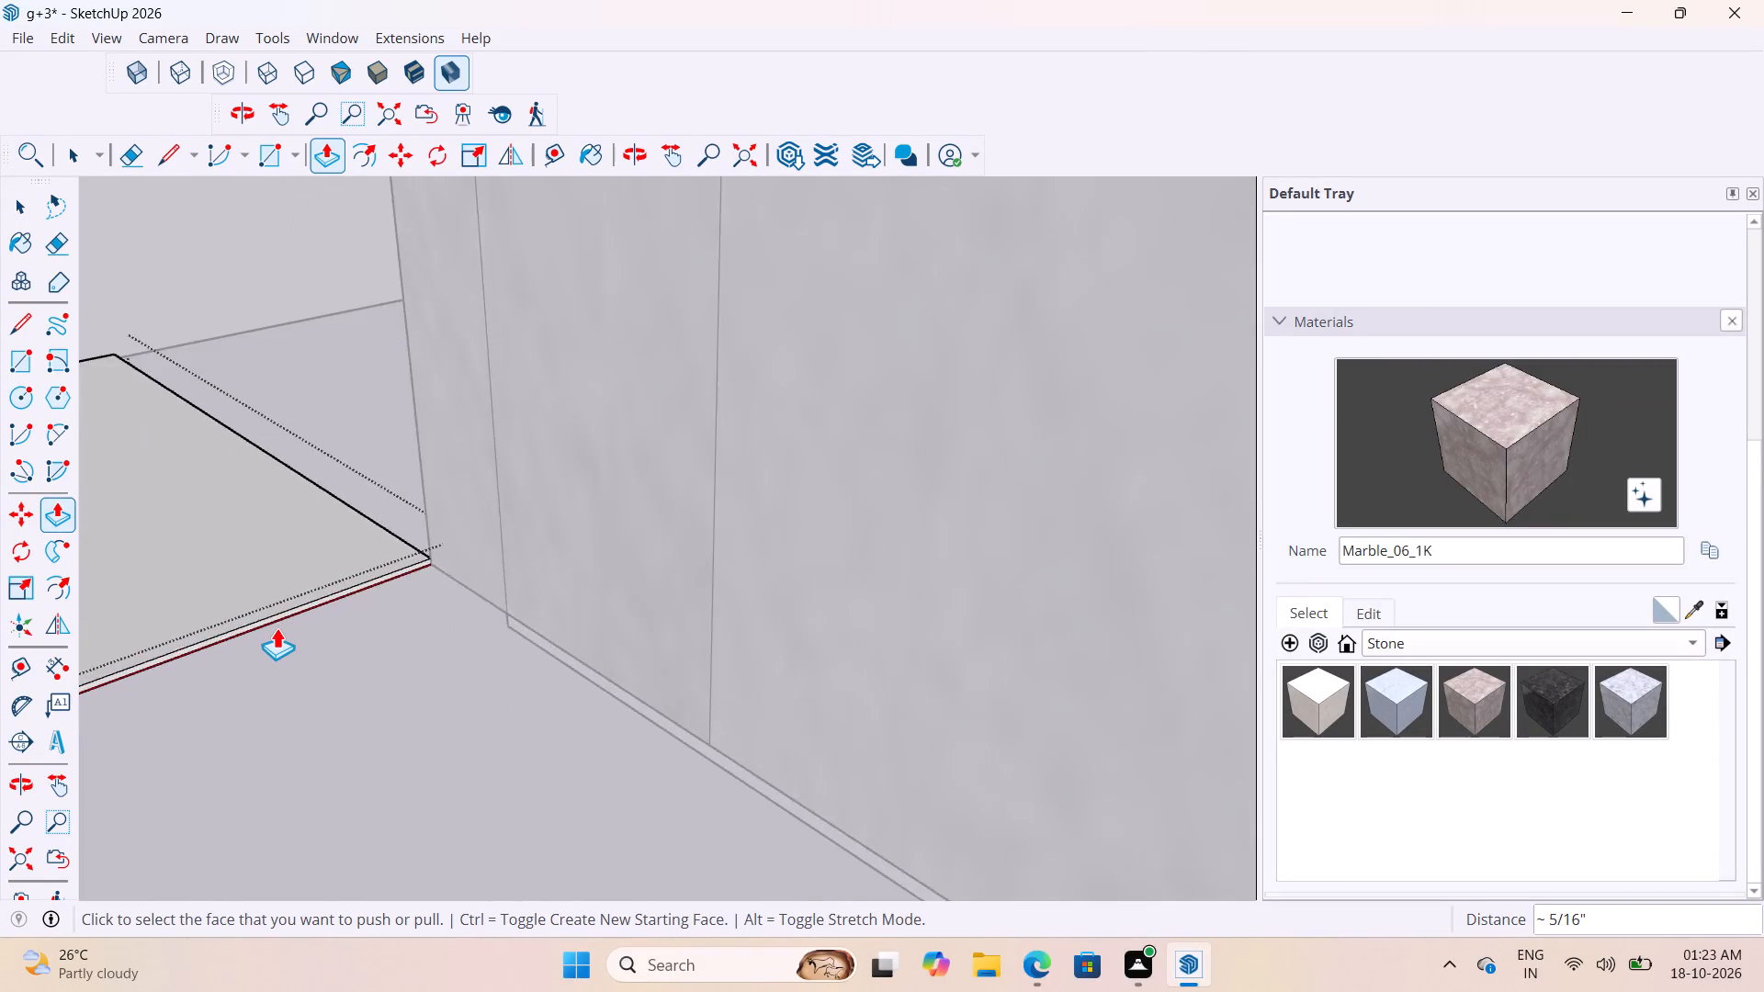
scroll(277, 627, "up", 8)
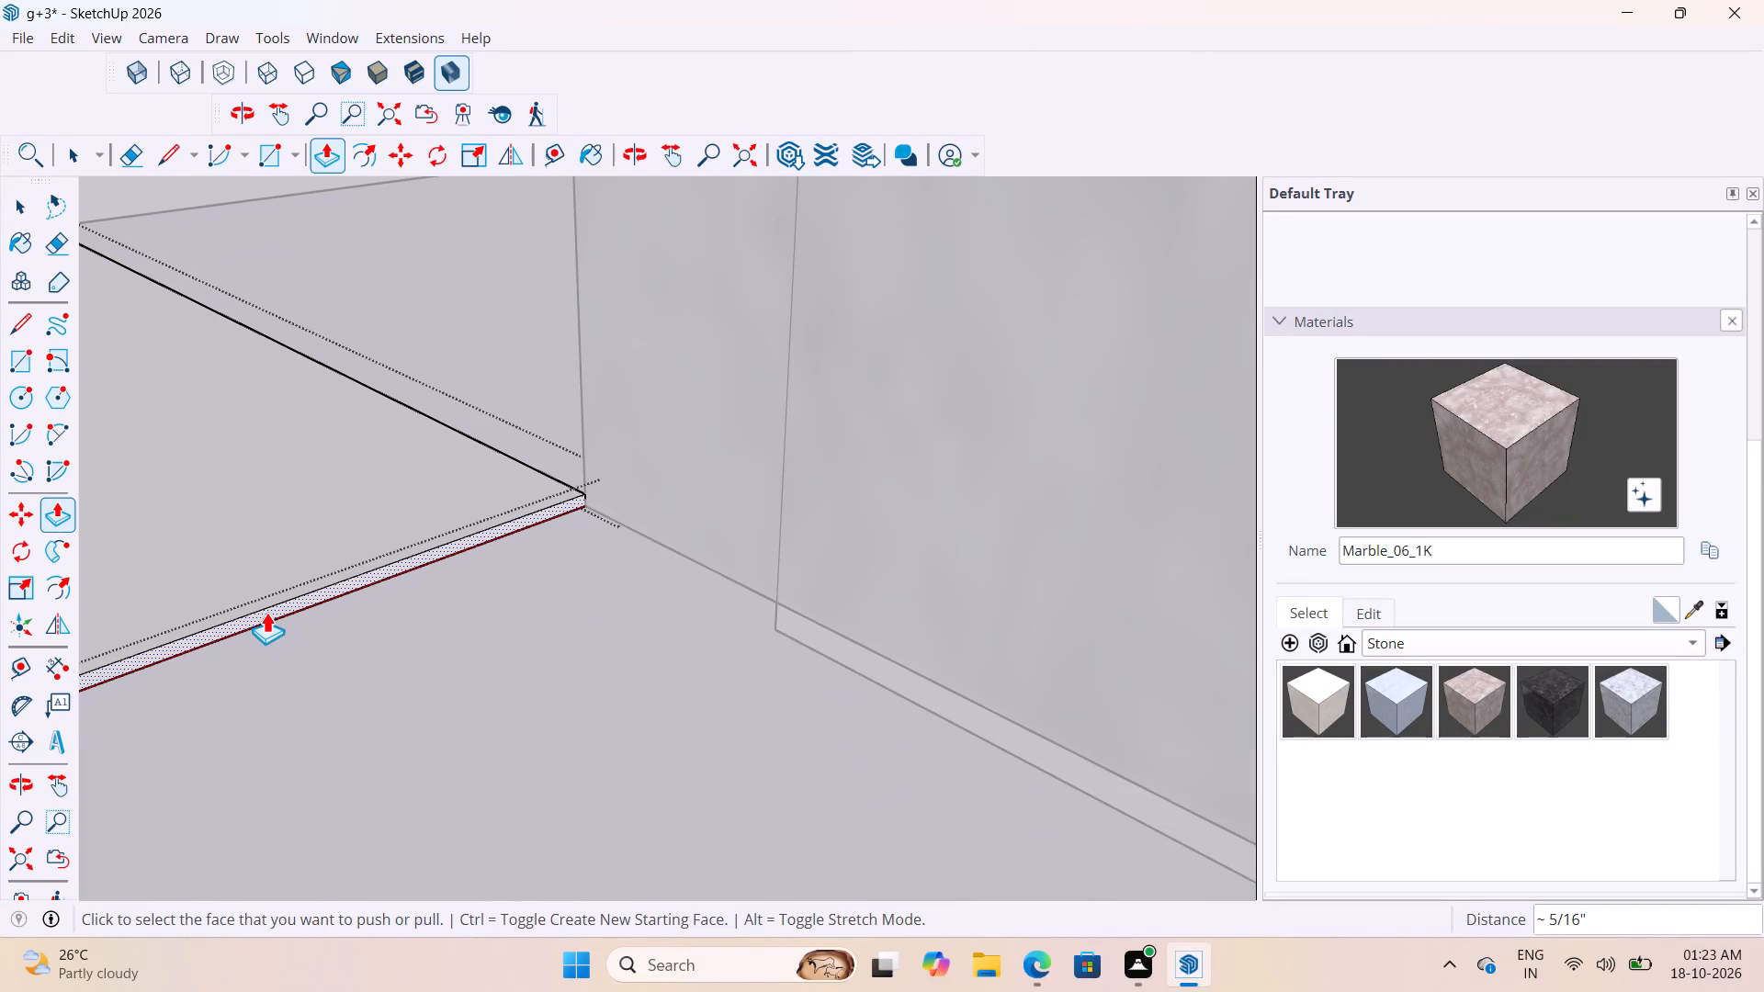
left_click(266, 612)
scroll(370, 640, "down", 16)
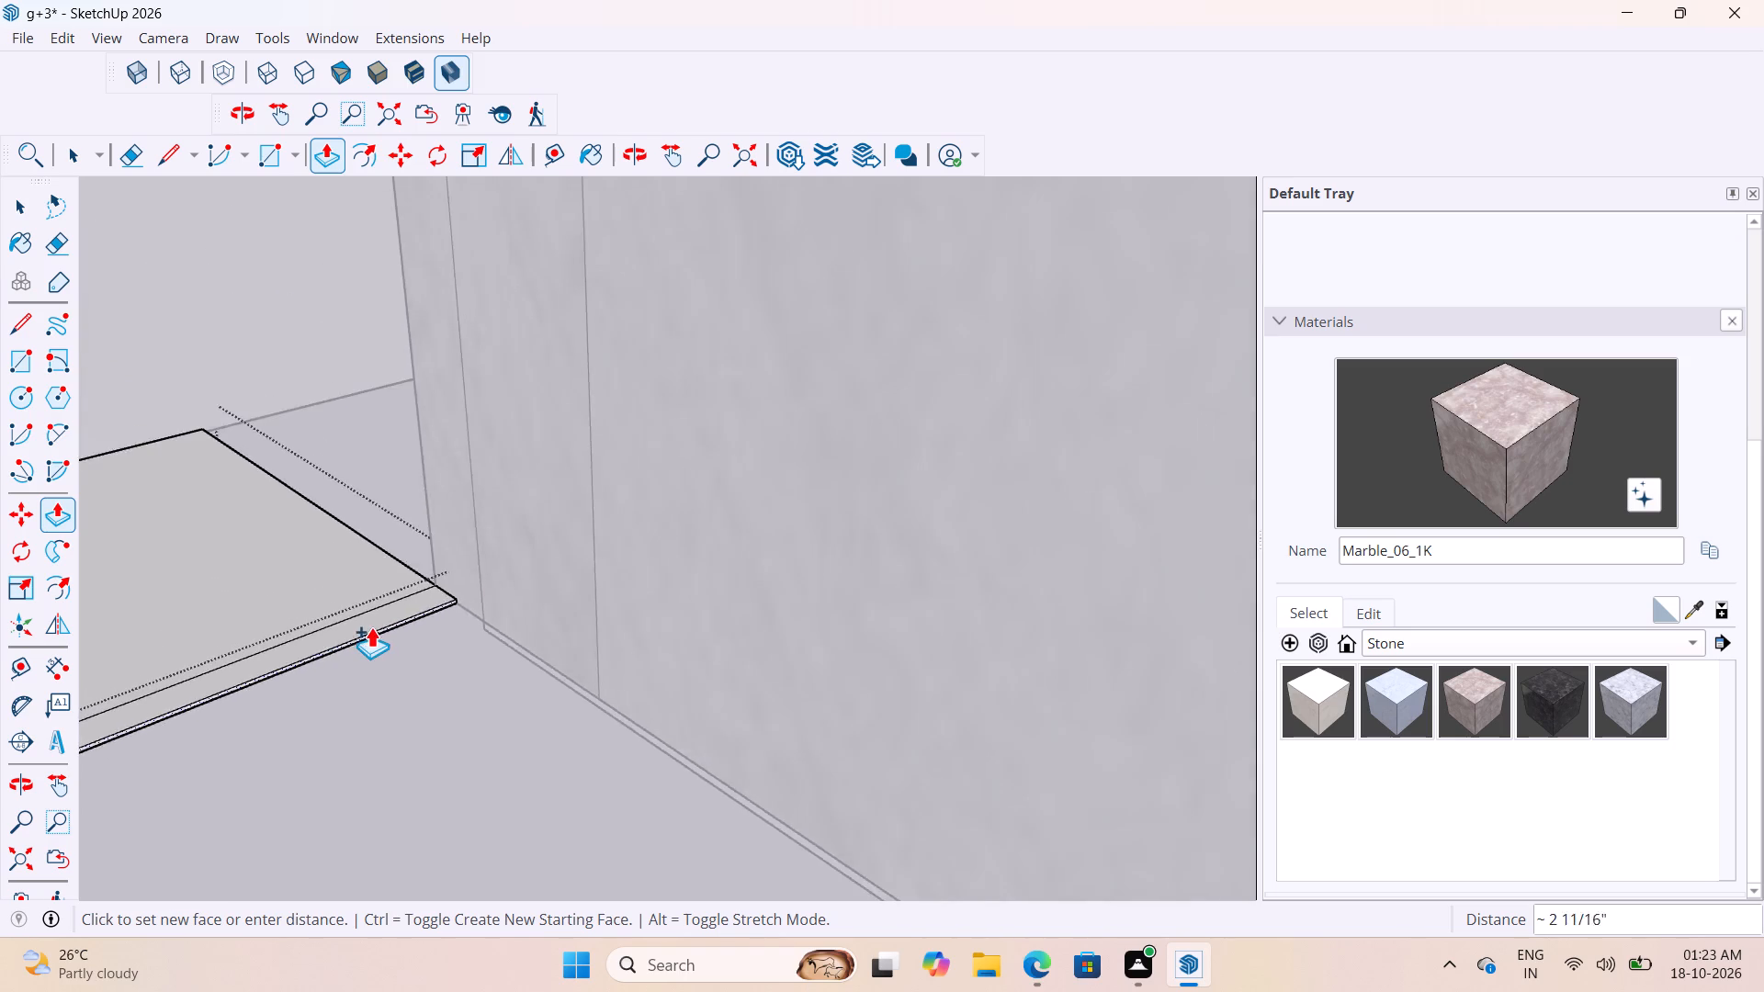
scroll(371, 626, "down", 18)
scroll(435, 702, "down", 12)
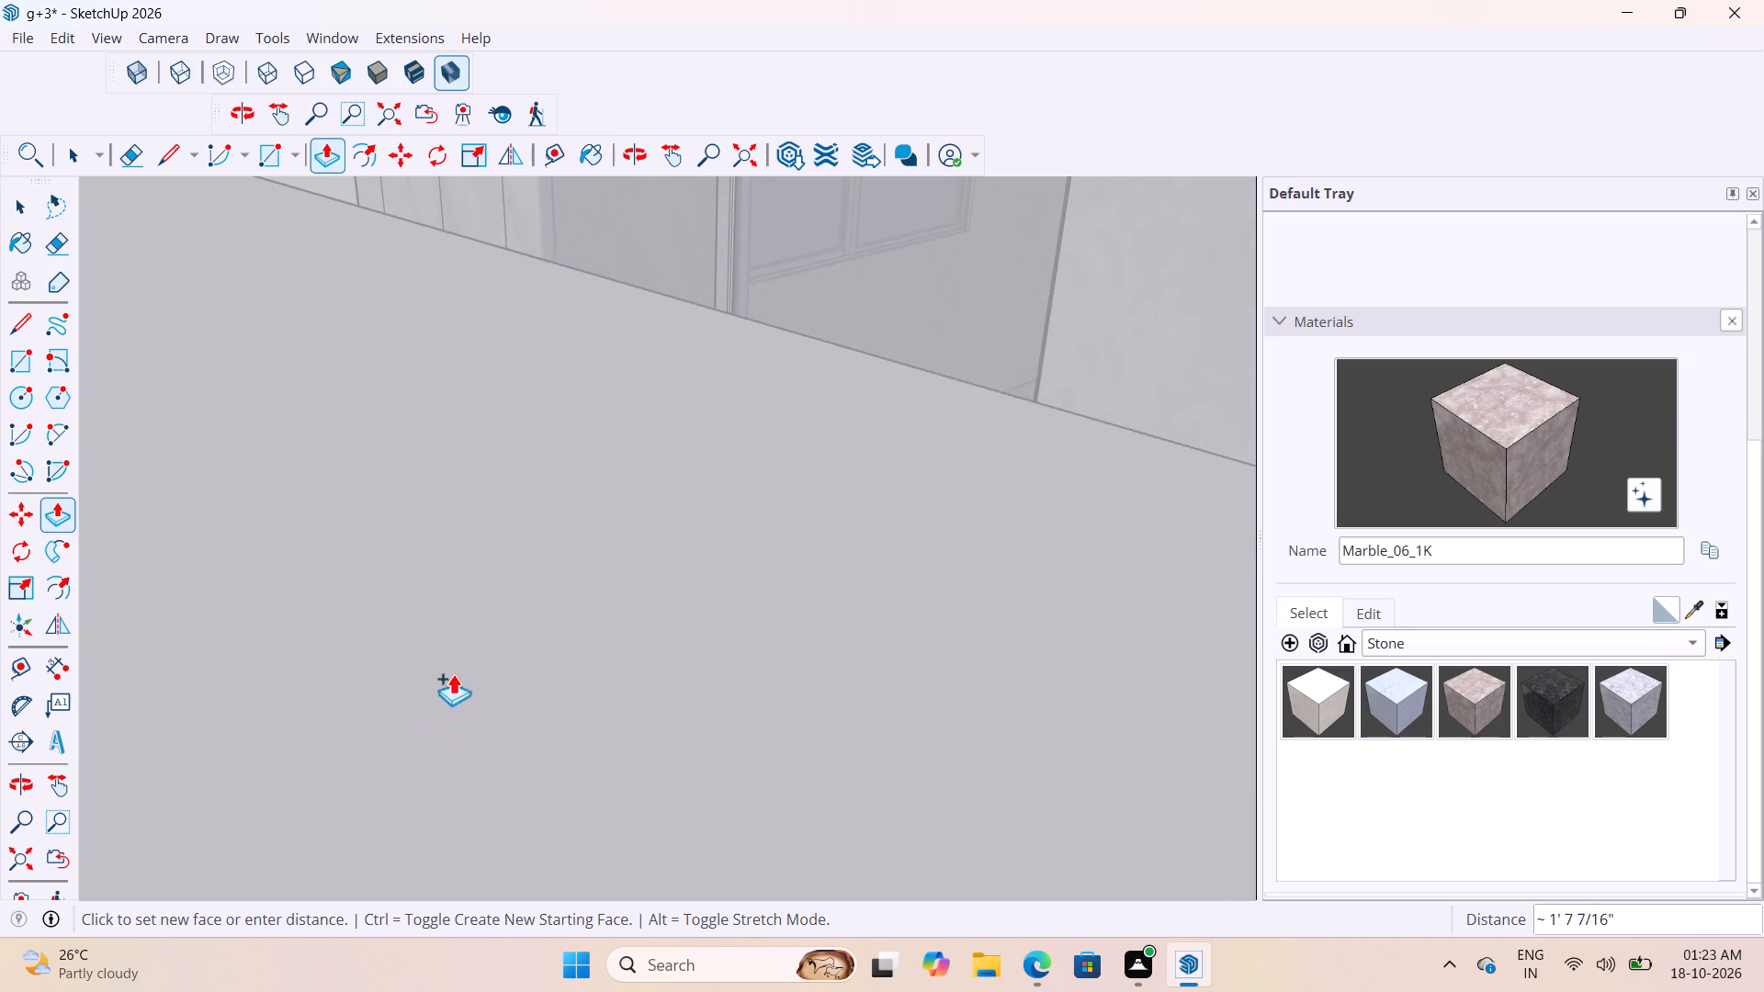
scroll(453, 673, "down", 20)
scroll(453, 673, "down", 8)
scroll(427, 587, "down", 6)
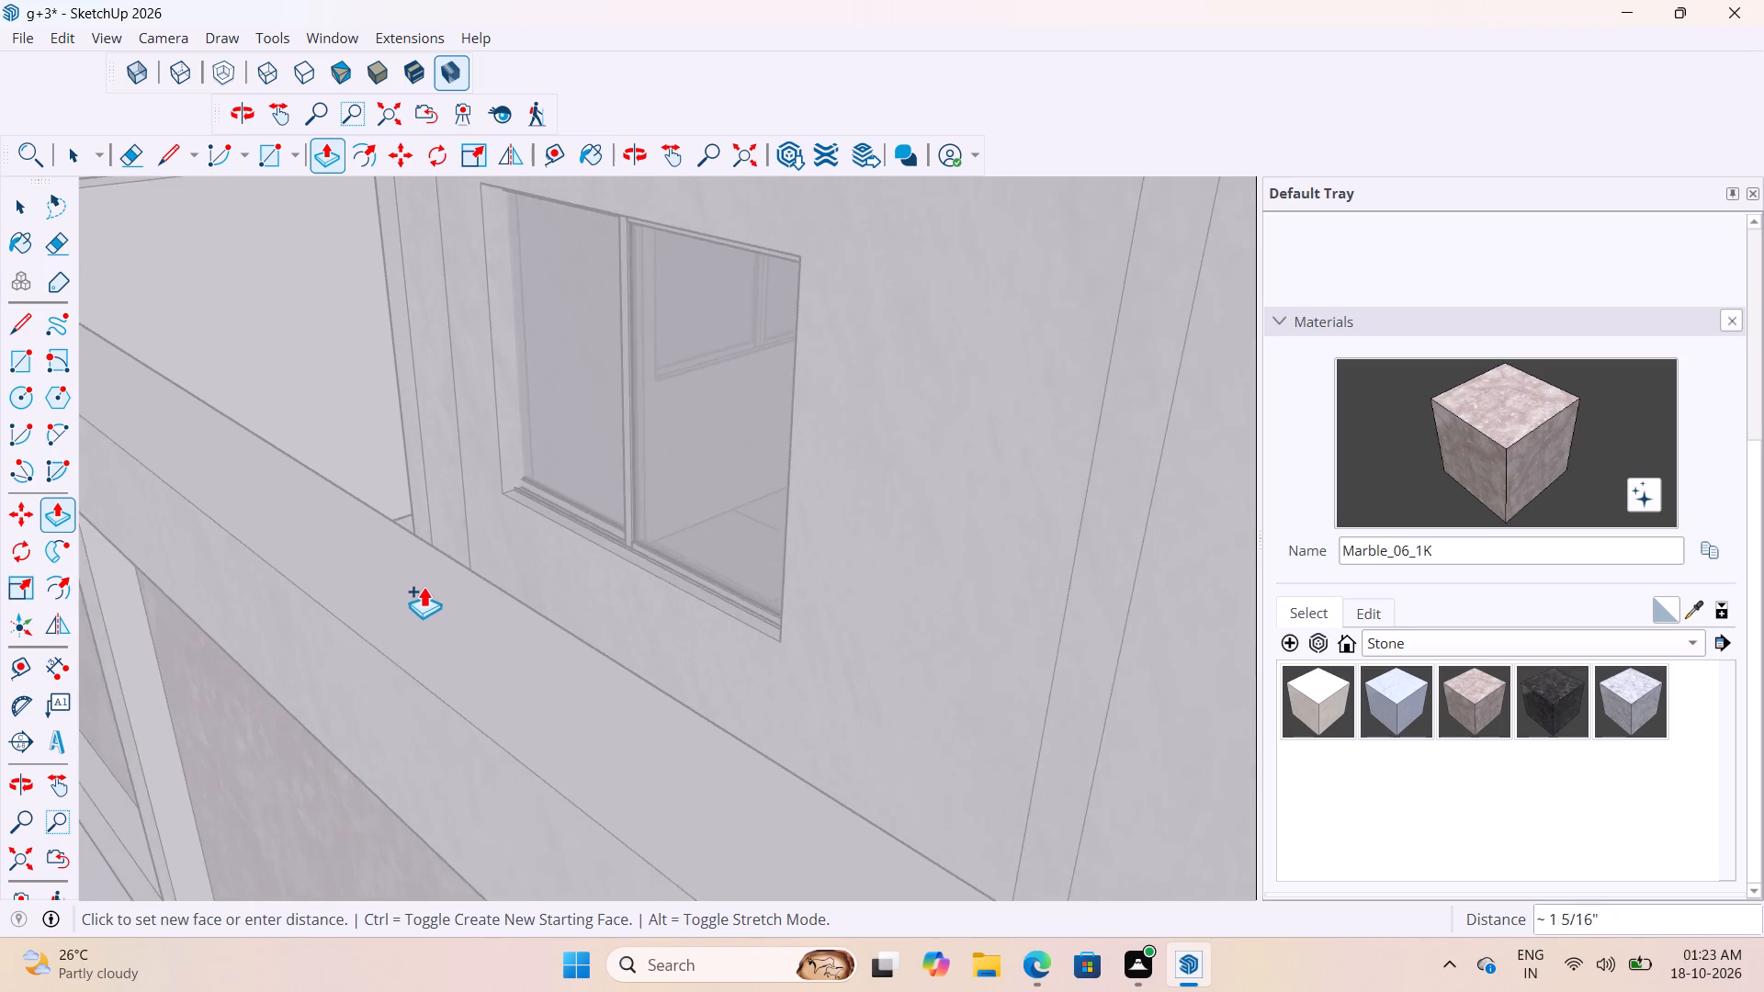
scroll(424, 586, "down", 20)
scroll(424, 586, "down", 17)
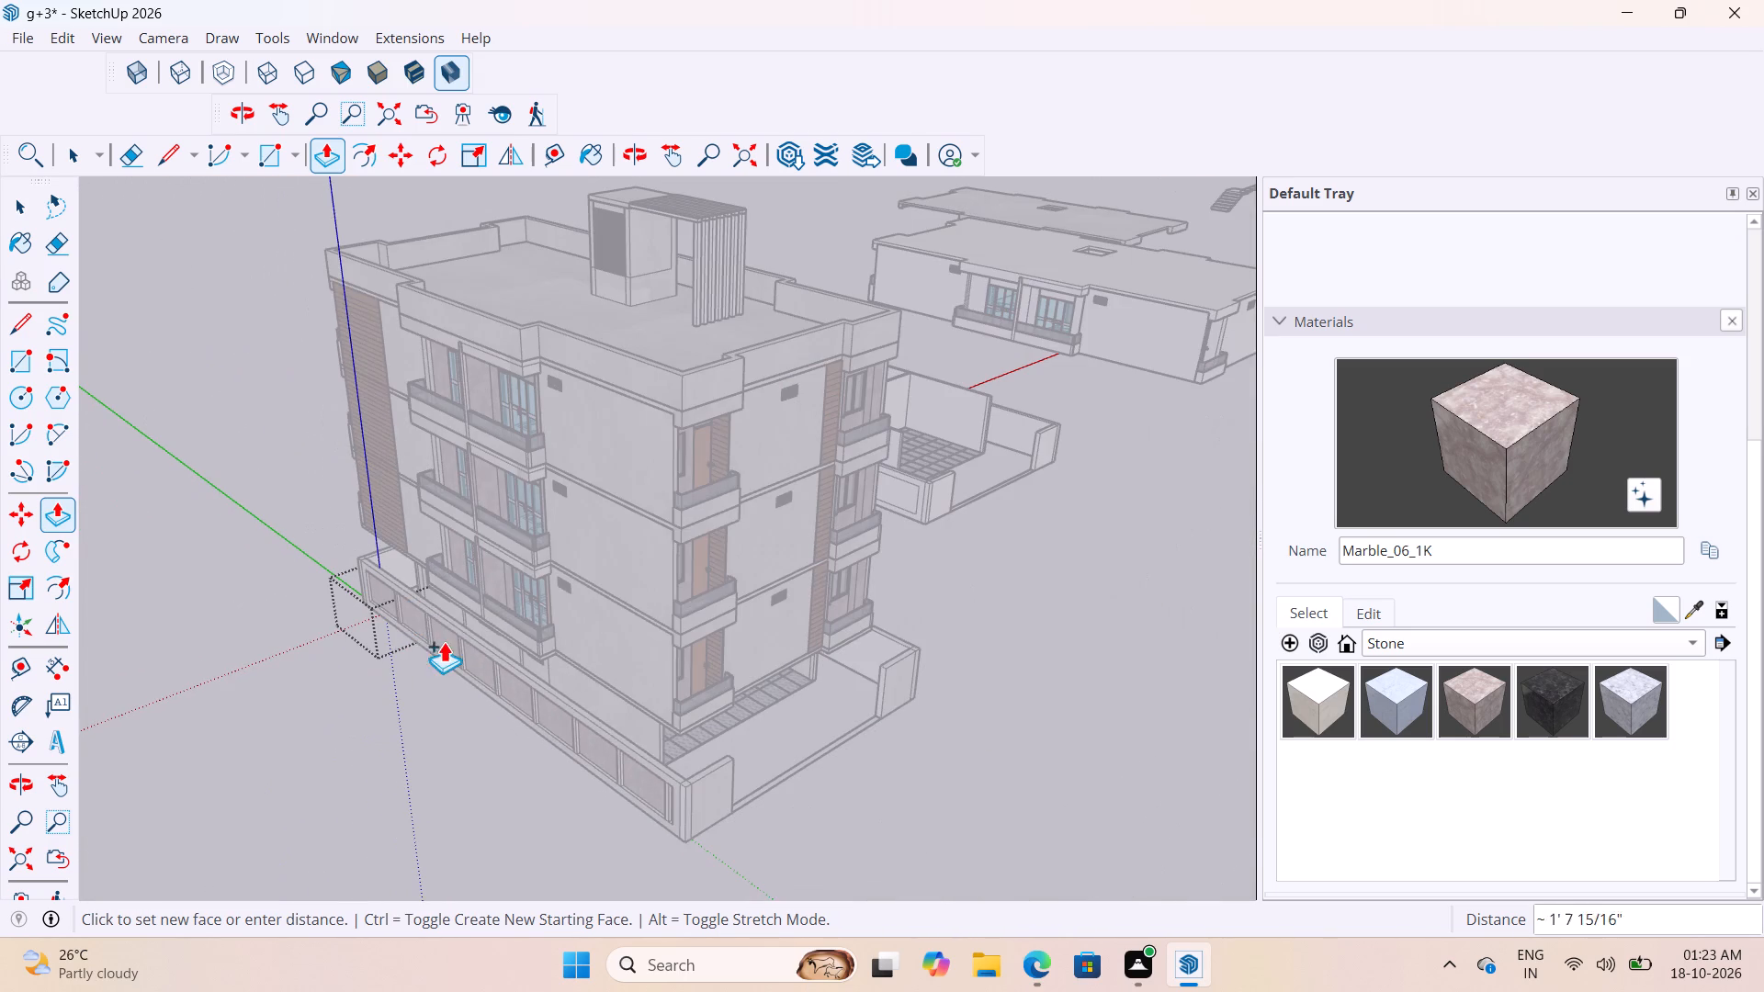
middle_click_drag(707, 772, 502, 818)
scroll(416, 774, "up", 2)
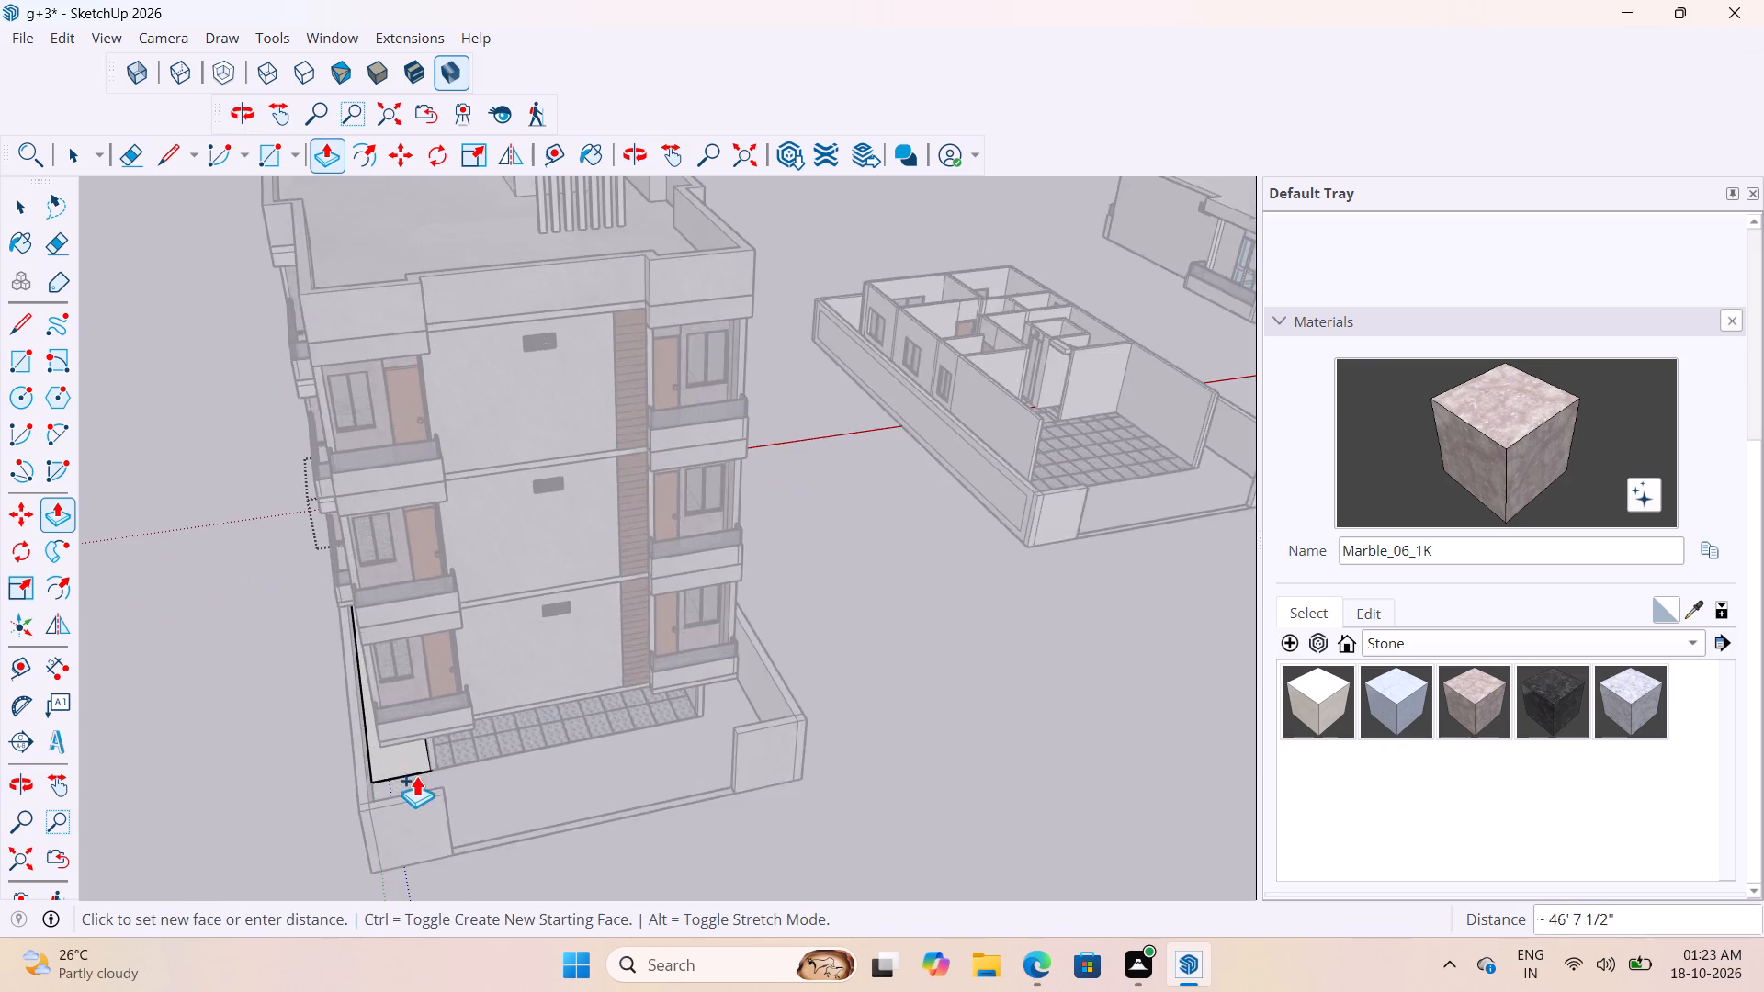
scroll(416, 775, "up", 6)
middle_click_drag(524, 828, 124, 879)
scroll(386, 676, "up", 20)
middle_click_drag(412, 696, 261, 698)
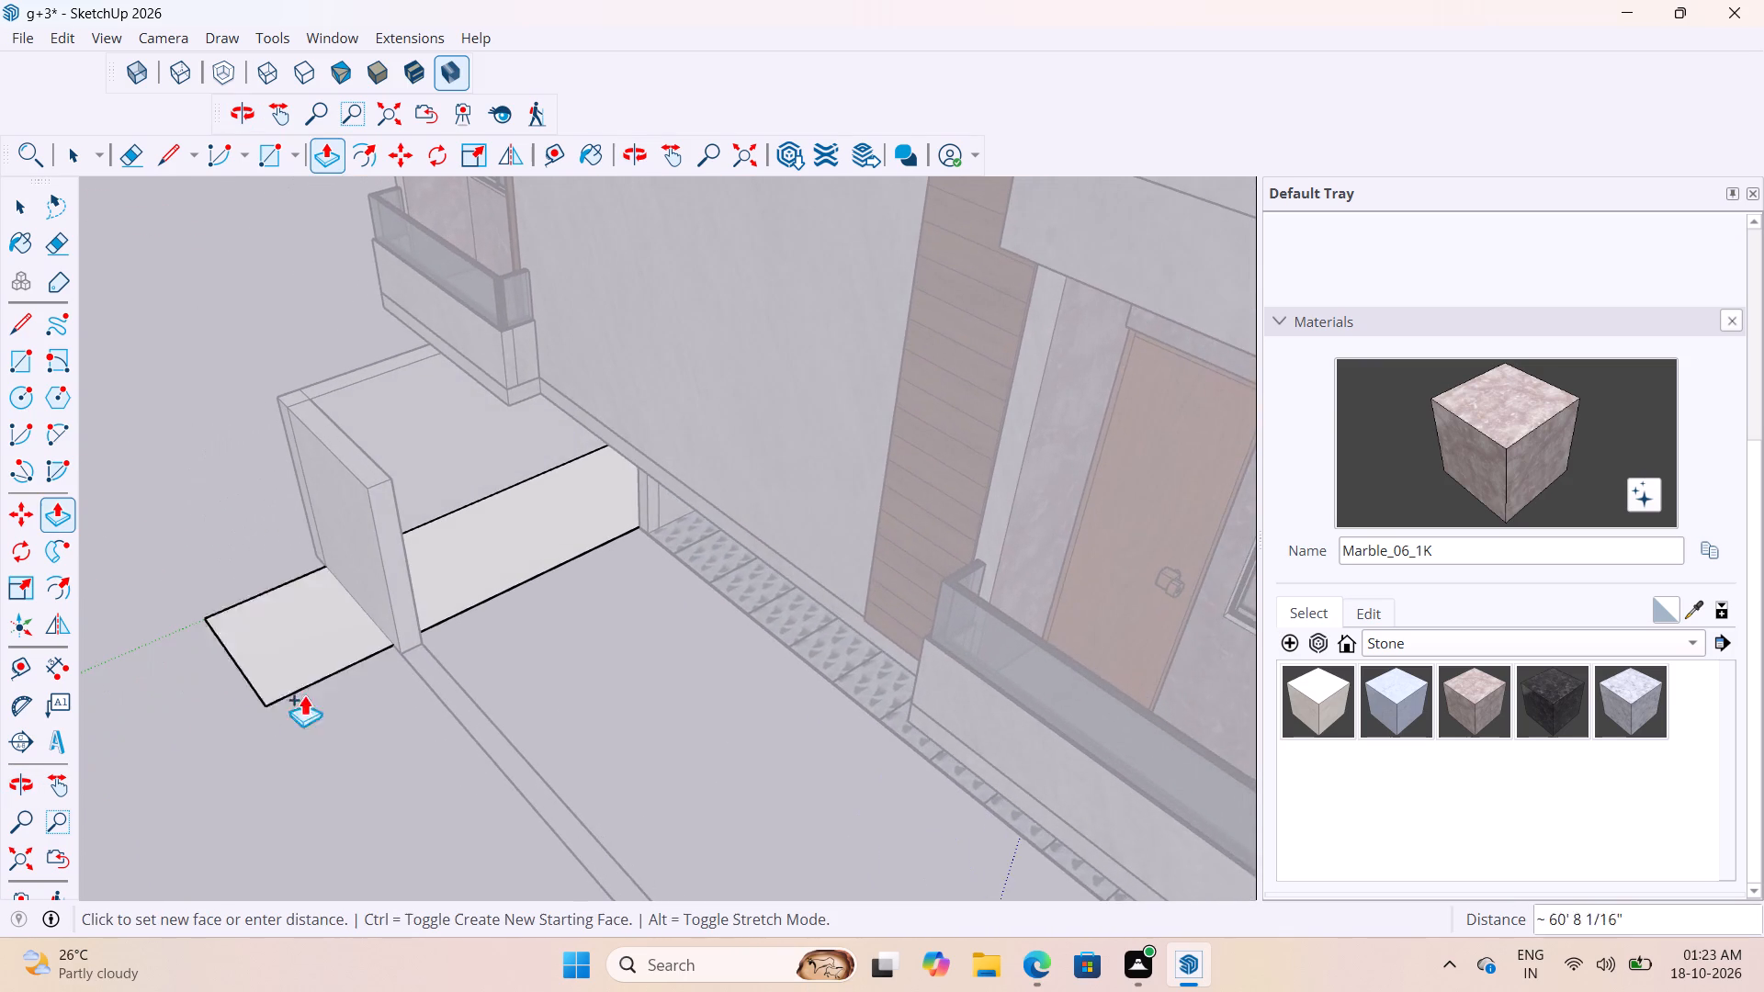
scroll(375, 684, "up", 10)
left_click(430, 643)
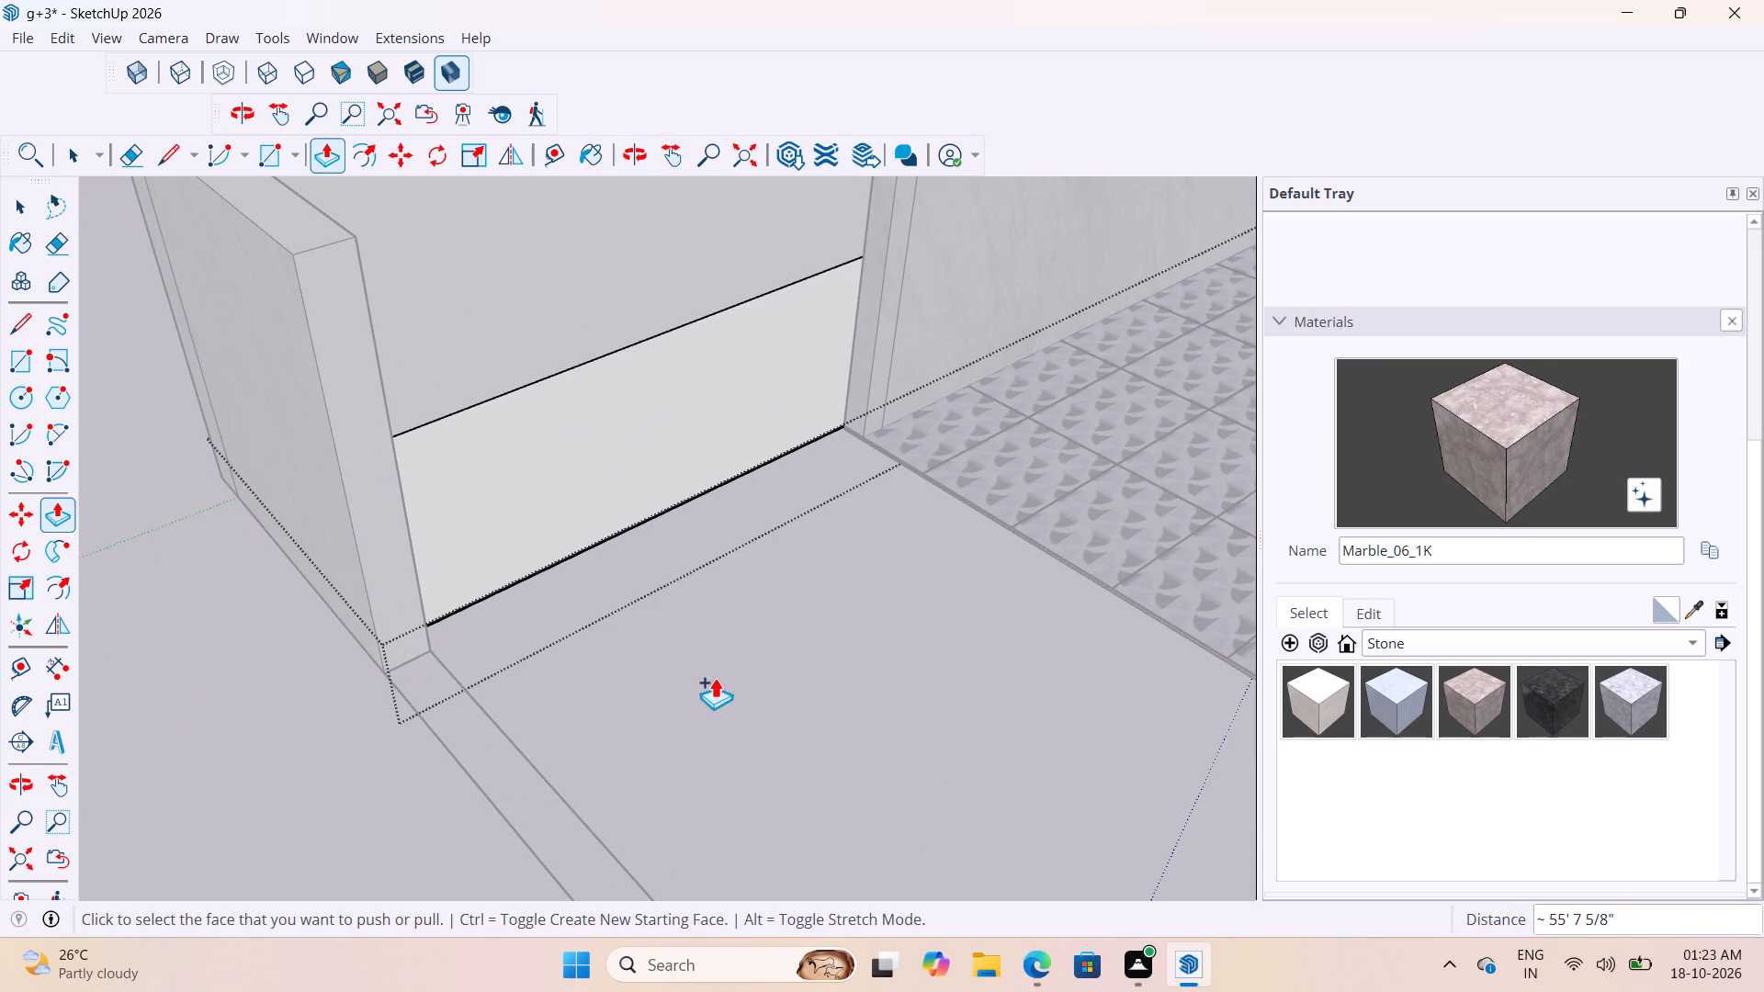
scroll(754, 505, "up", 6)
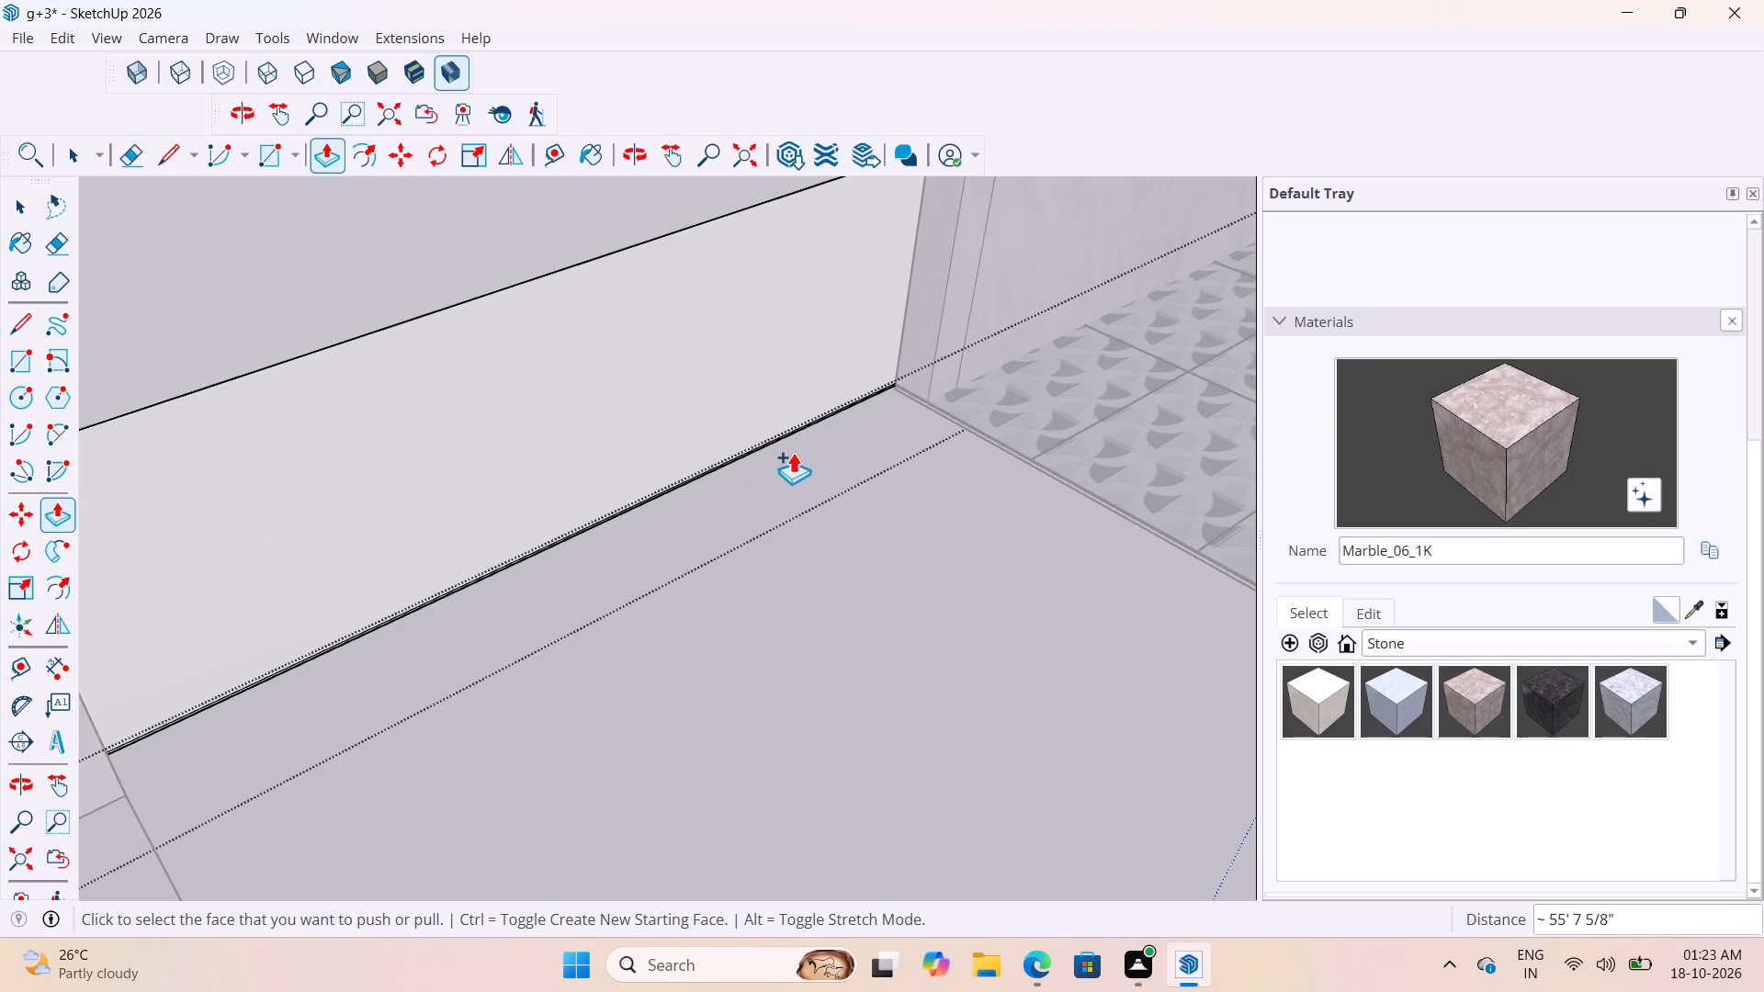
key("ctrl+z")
Push/Pull the thin slab's front edge about 46' 6" along the side passage to the building's front corner.
scroll(799, 482, "down", 12)
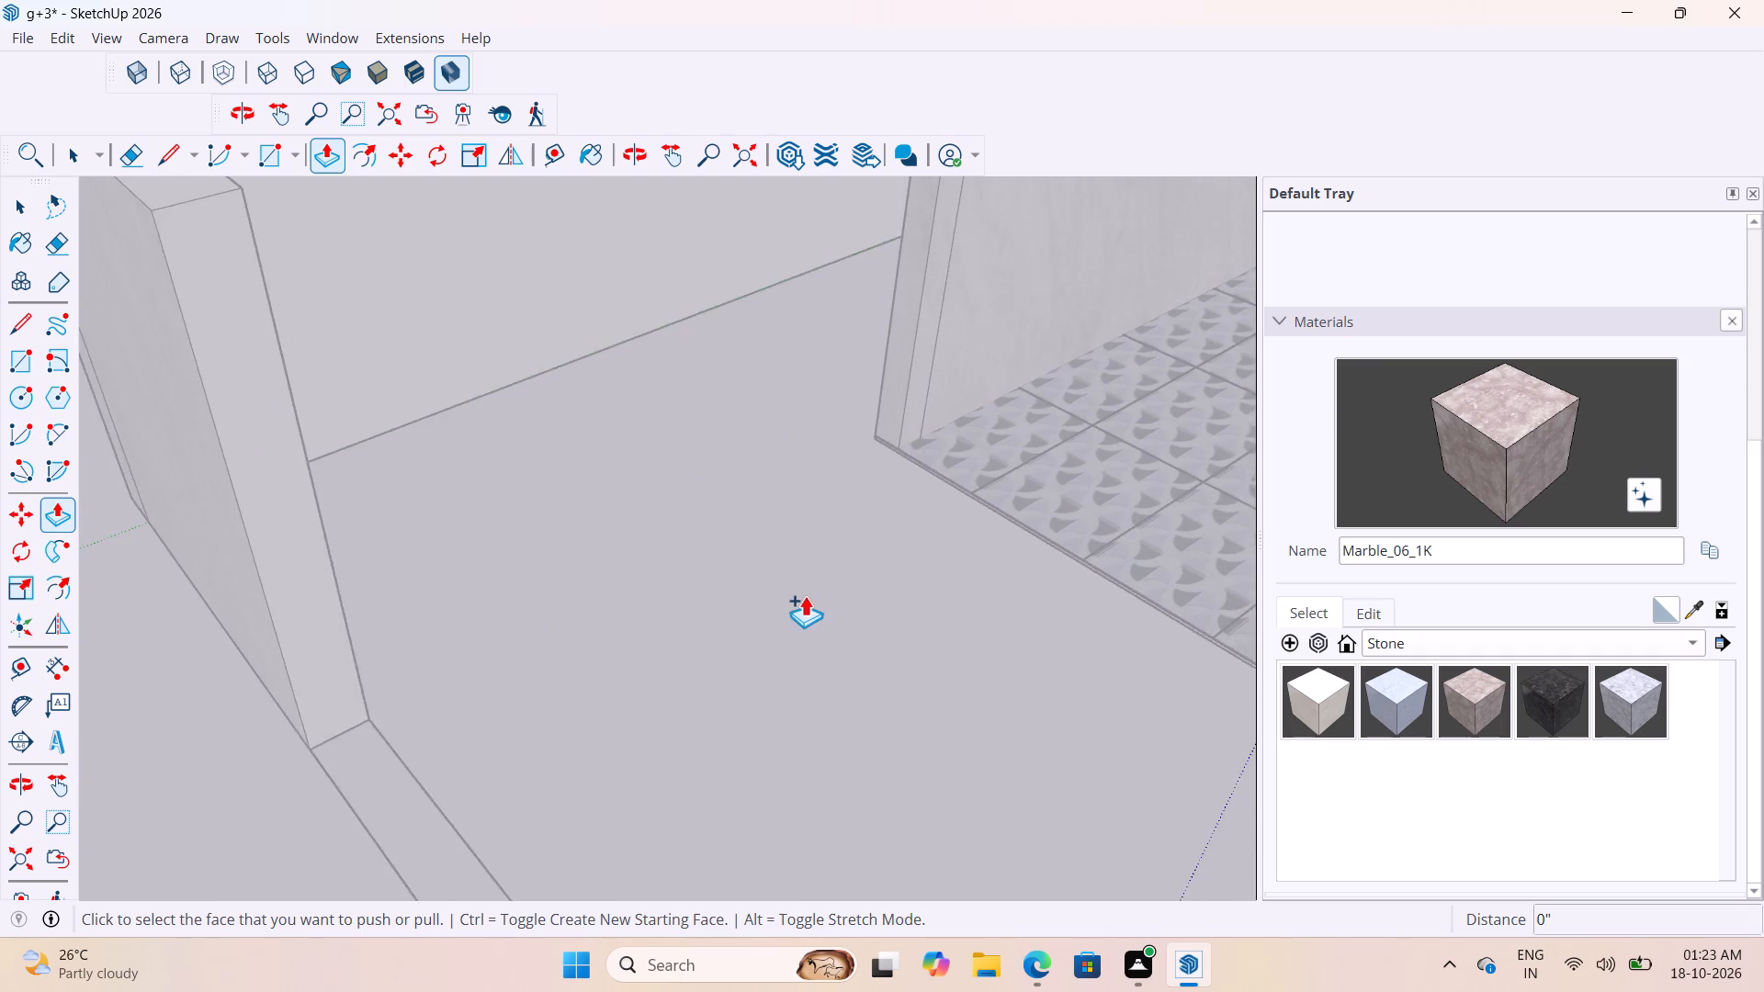
scroll(805, 595, "down", 20)
scroll(805, 595, "down", 1)
middle_click_drag(753, 756, 1207, 583)
scroll(789, 728, "down", 1)
scroll(560, 471, "up", 20)
scroll(560, 471, "up", 3)
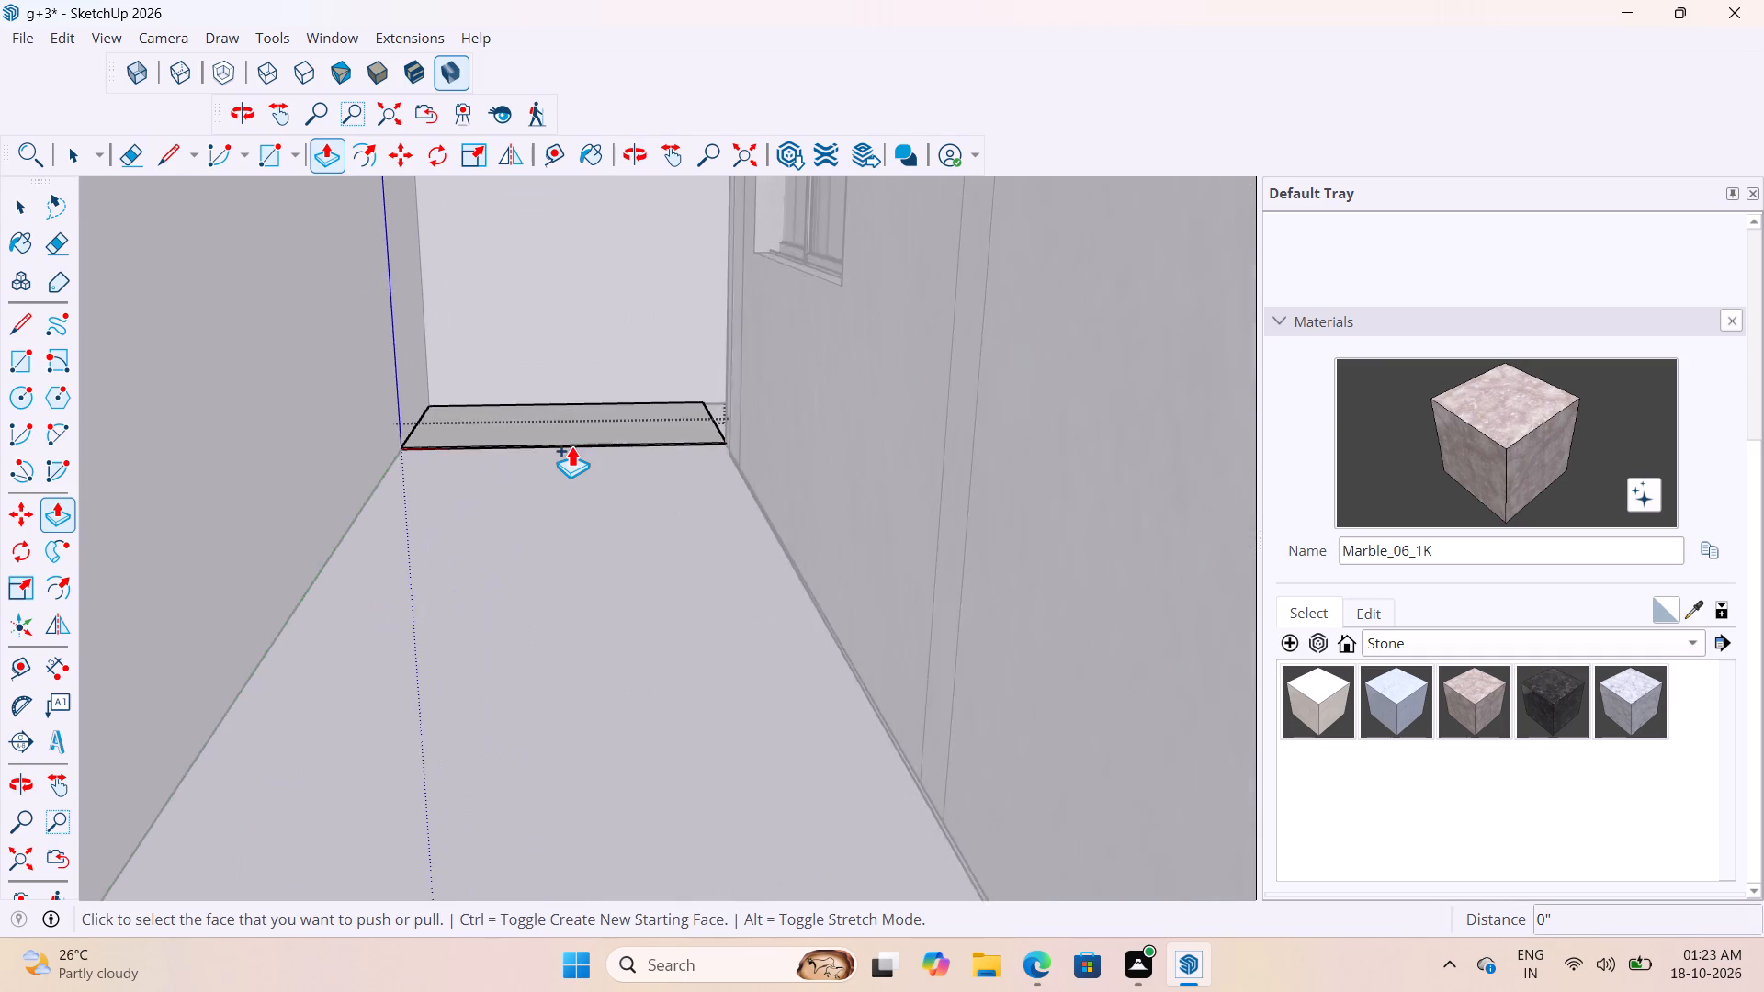
scroll(571, 445, "up", 19)
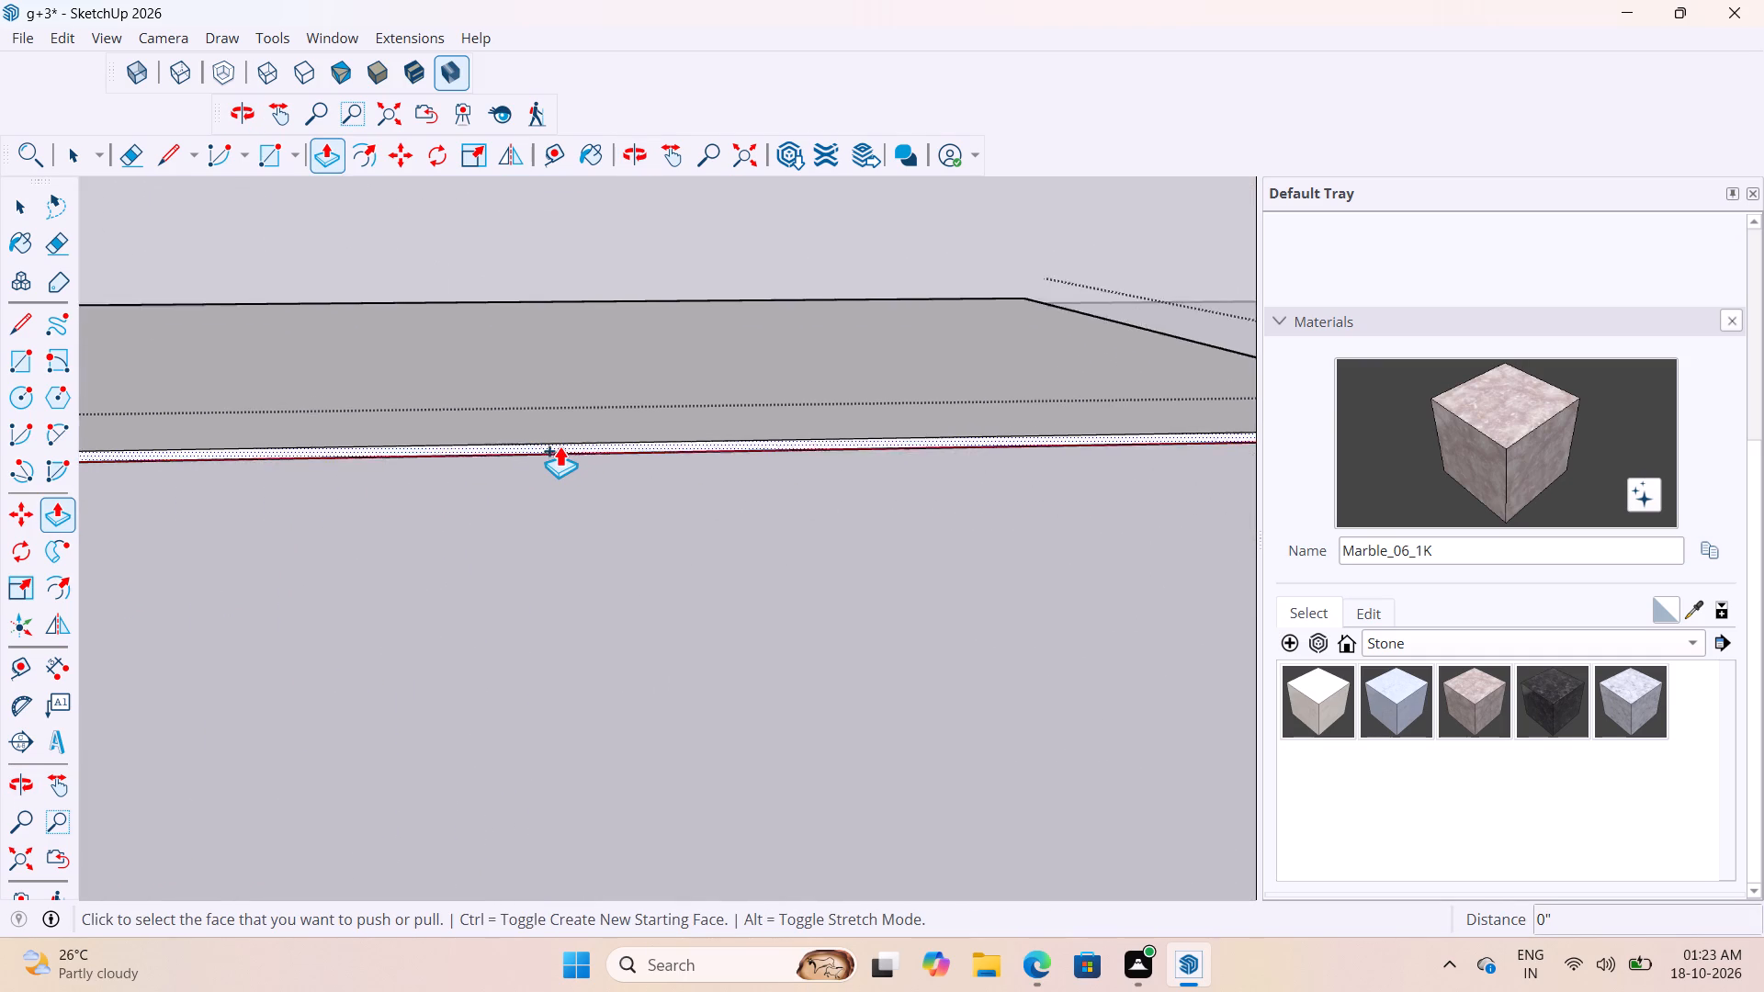
left_click(560, 445)
scroll(539, 614, "down", 20)
scroll(539, 614, "down", 4)
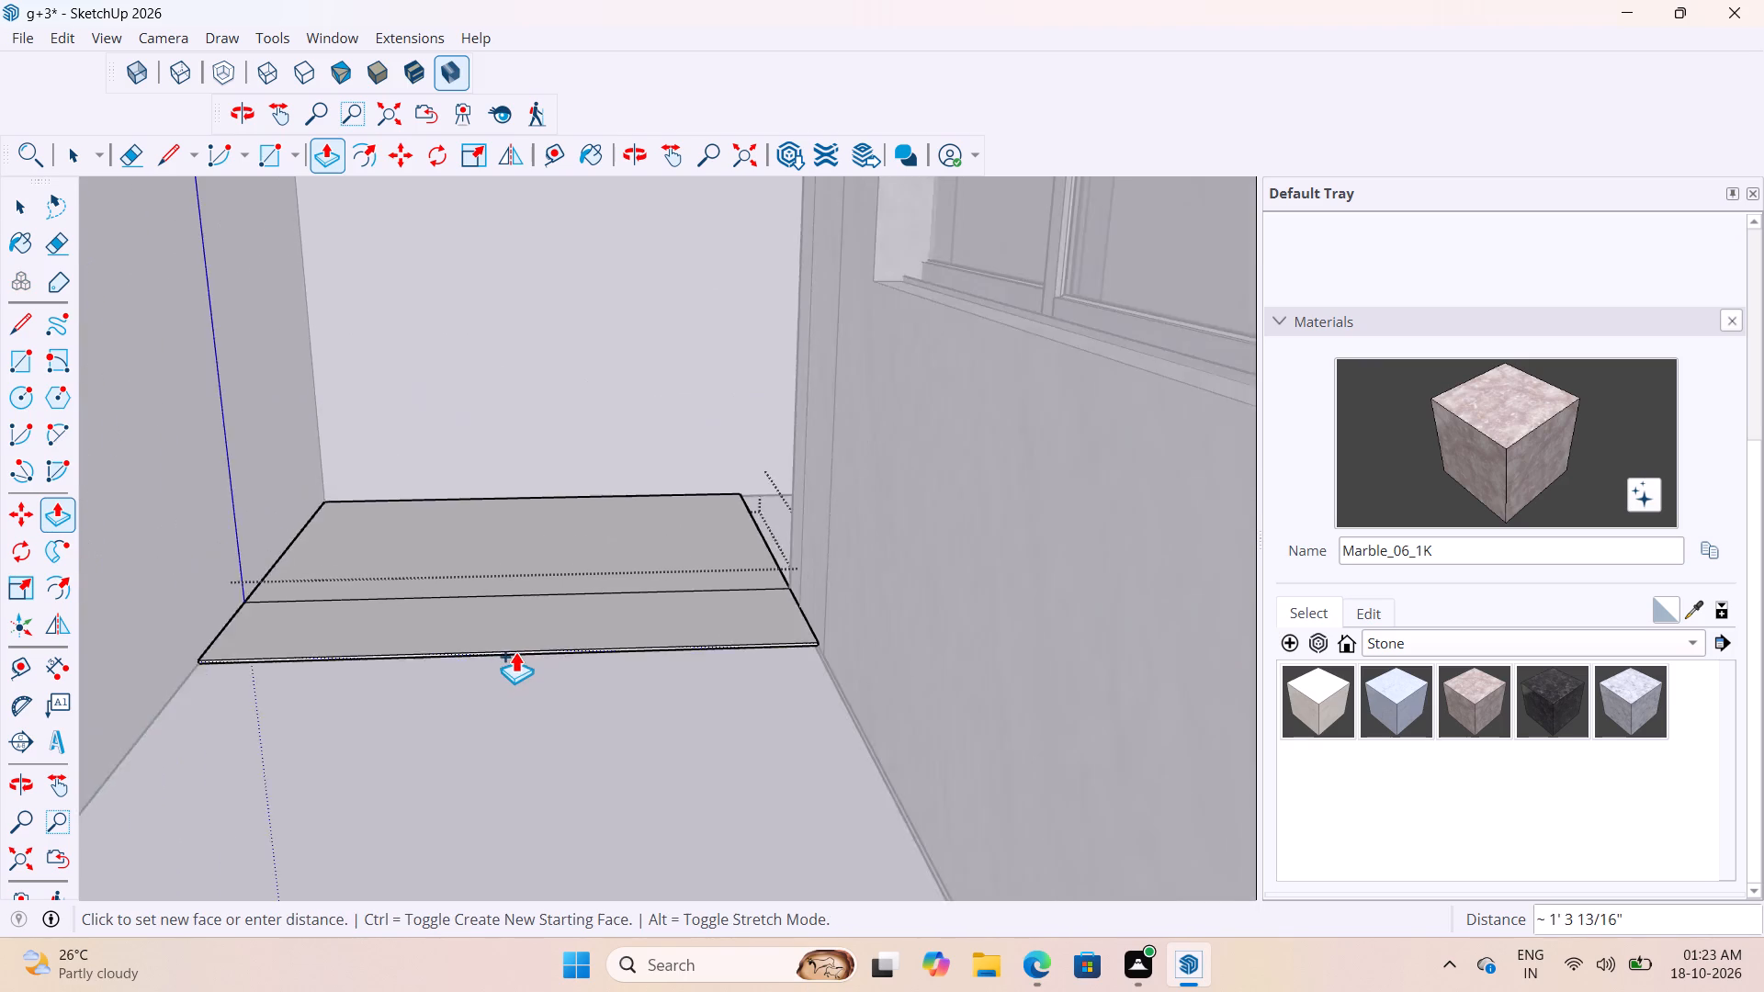
scroll(515, 651, "down", 20)
scroll(515, 651, "down", 17)
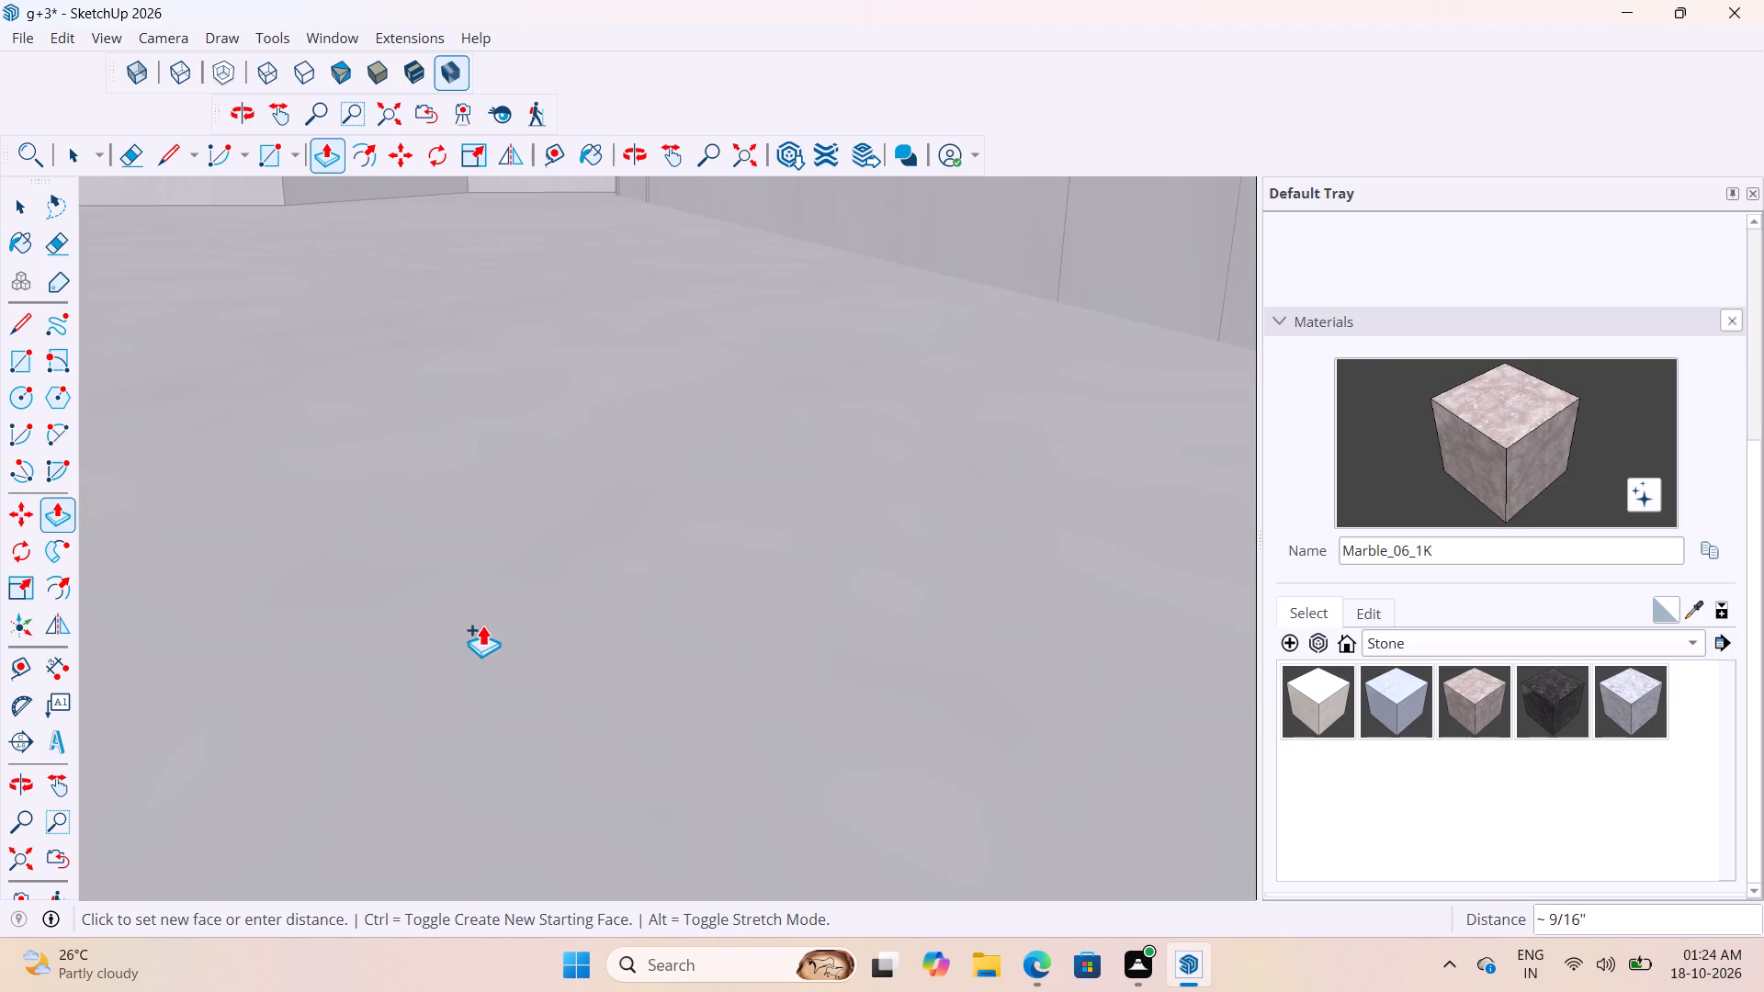
scroll(482, 625, "down", 1)
middle_click_drag(482, 625, 246, 700)
scroll(296, 600, "up", 1)
scroll(296, 600, "down", 10)
left_click(752, 157)
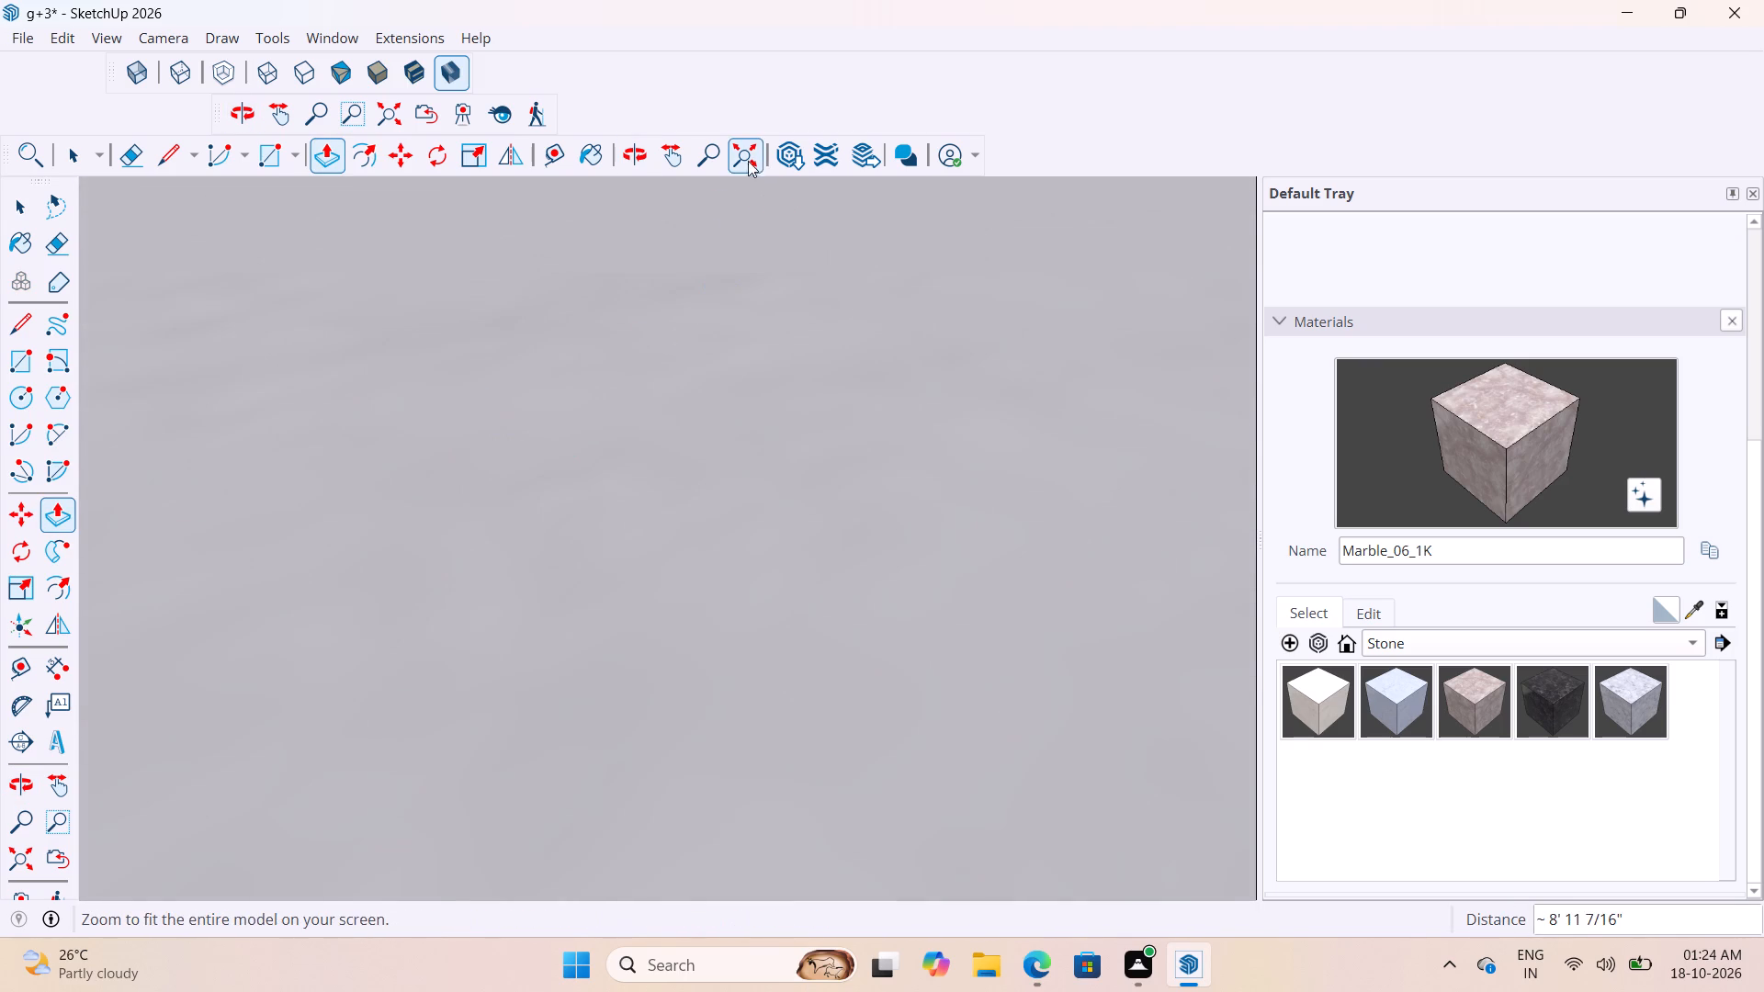
scroll(633, 428, "down", 4)
scroll(358, 586, "up", 19)
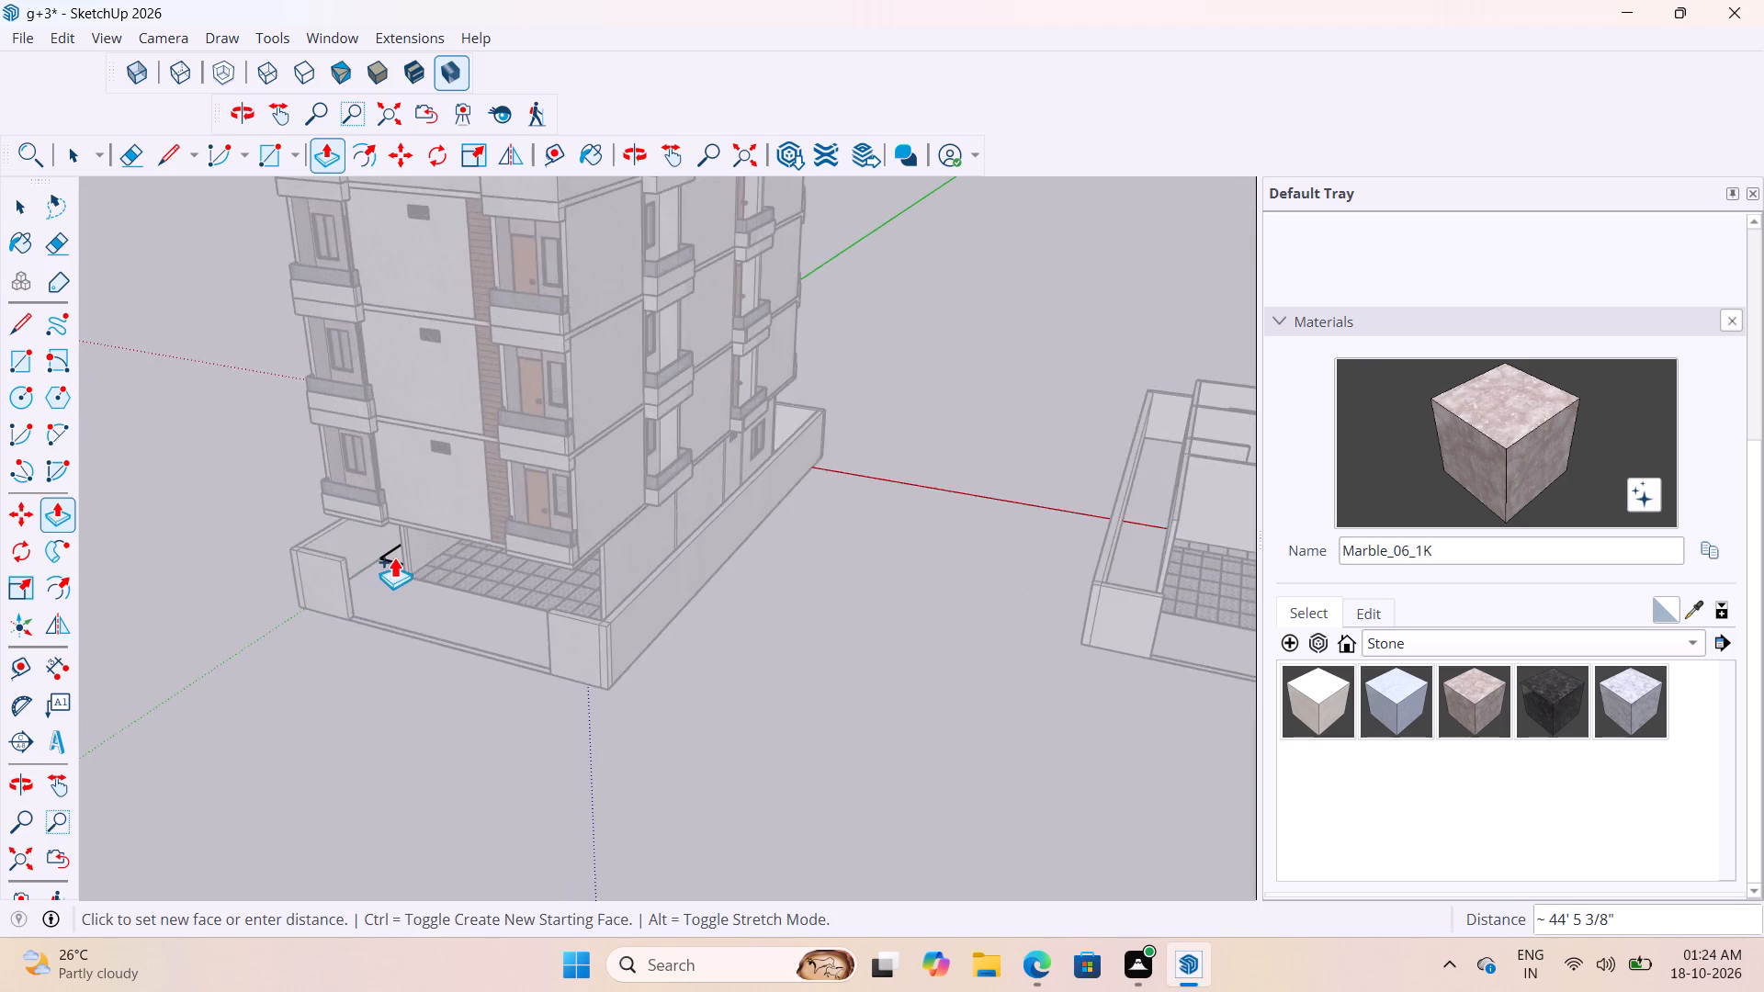
scroll(394, 557, "up", 20)
scroll(394, 557, "up", 16)
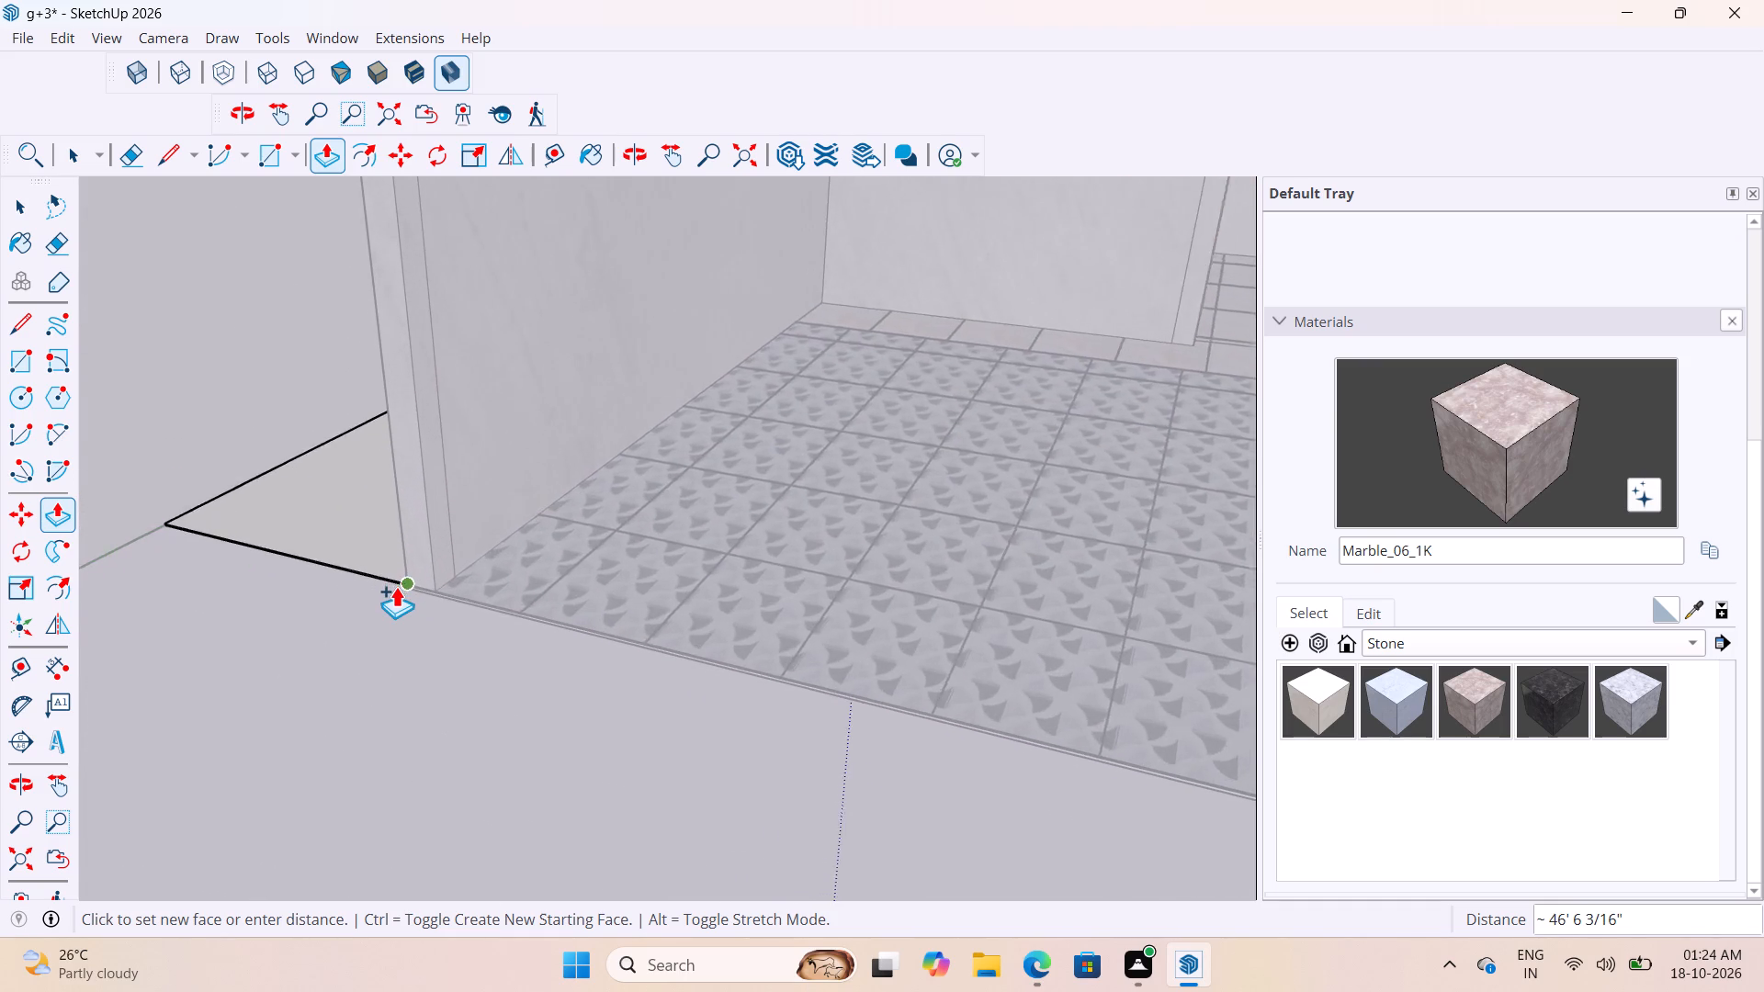
scroll(396, 586, "up", 20)
scroll(396, 586, "up", 7)
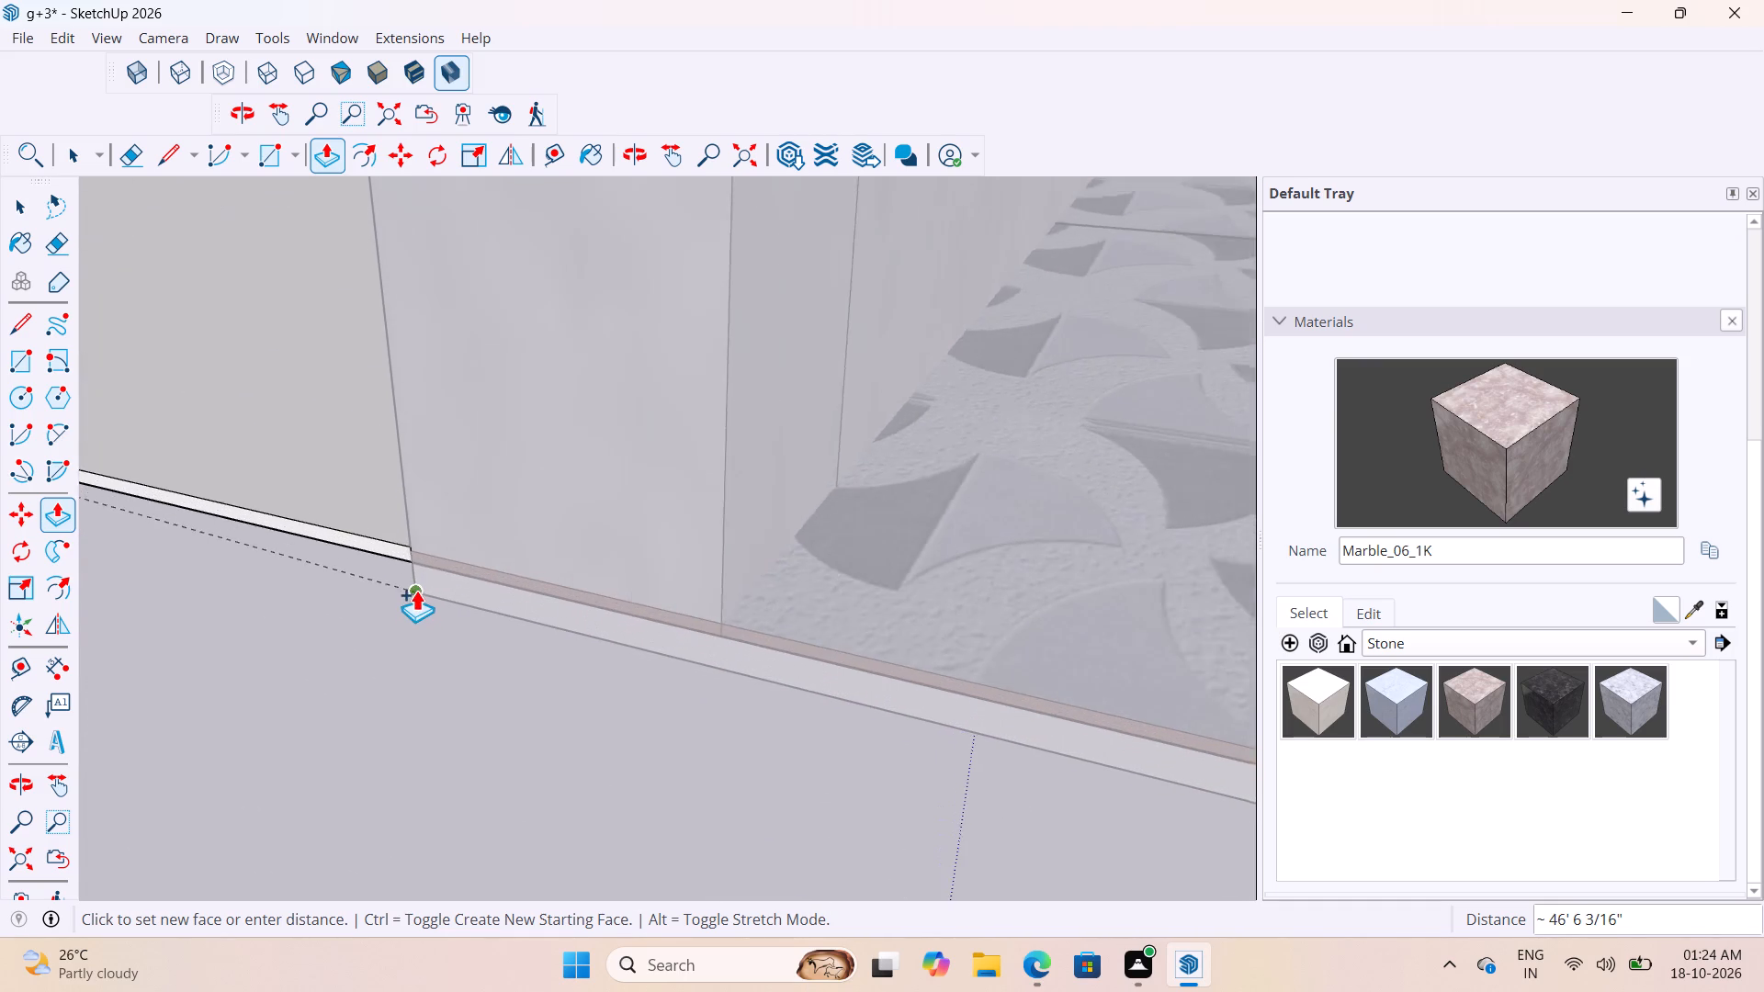
scroll(416, 590, "up", 10)
middle_click_drag(421, 547, 563, 373)
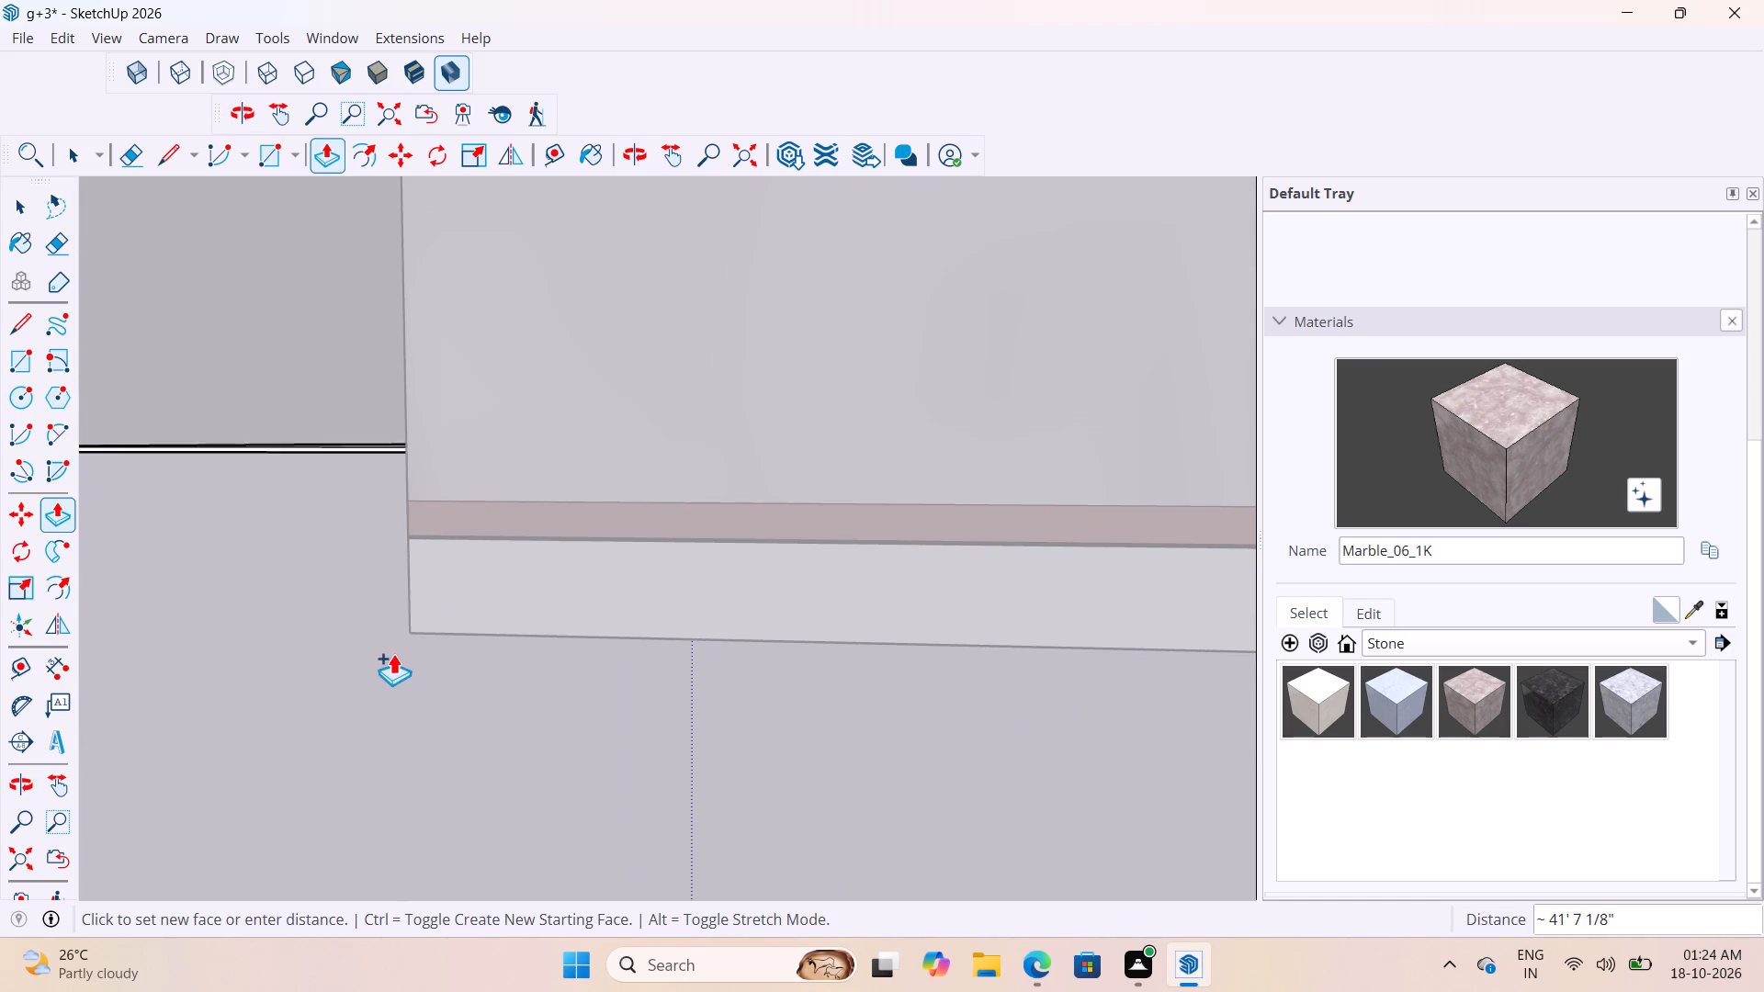
scroll(409, 626, "down", 4)
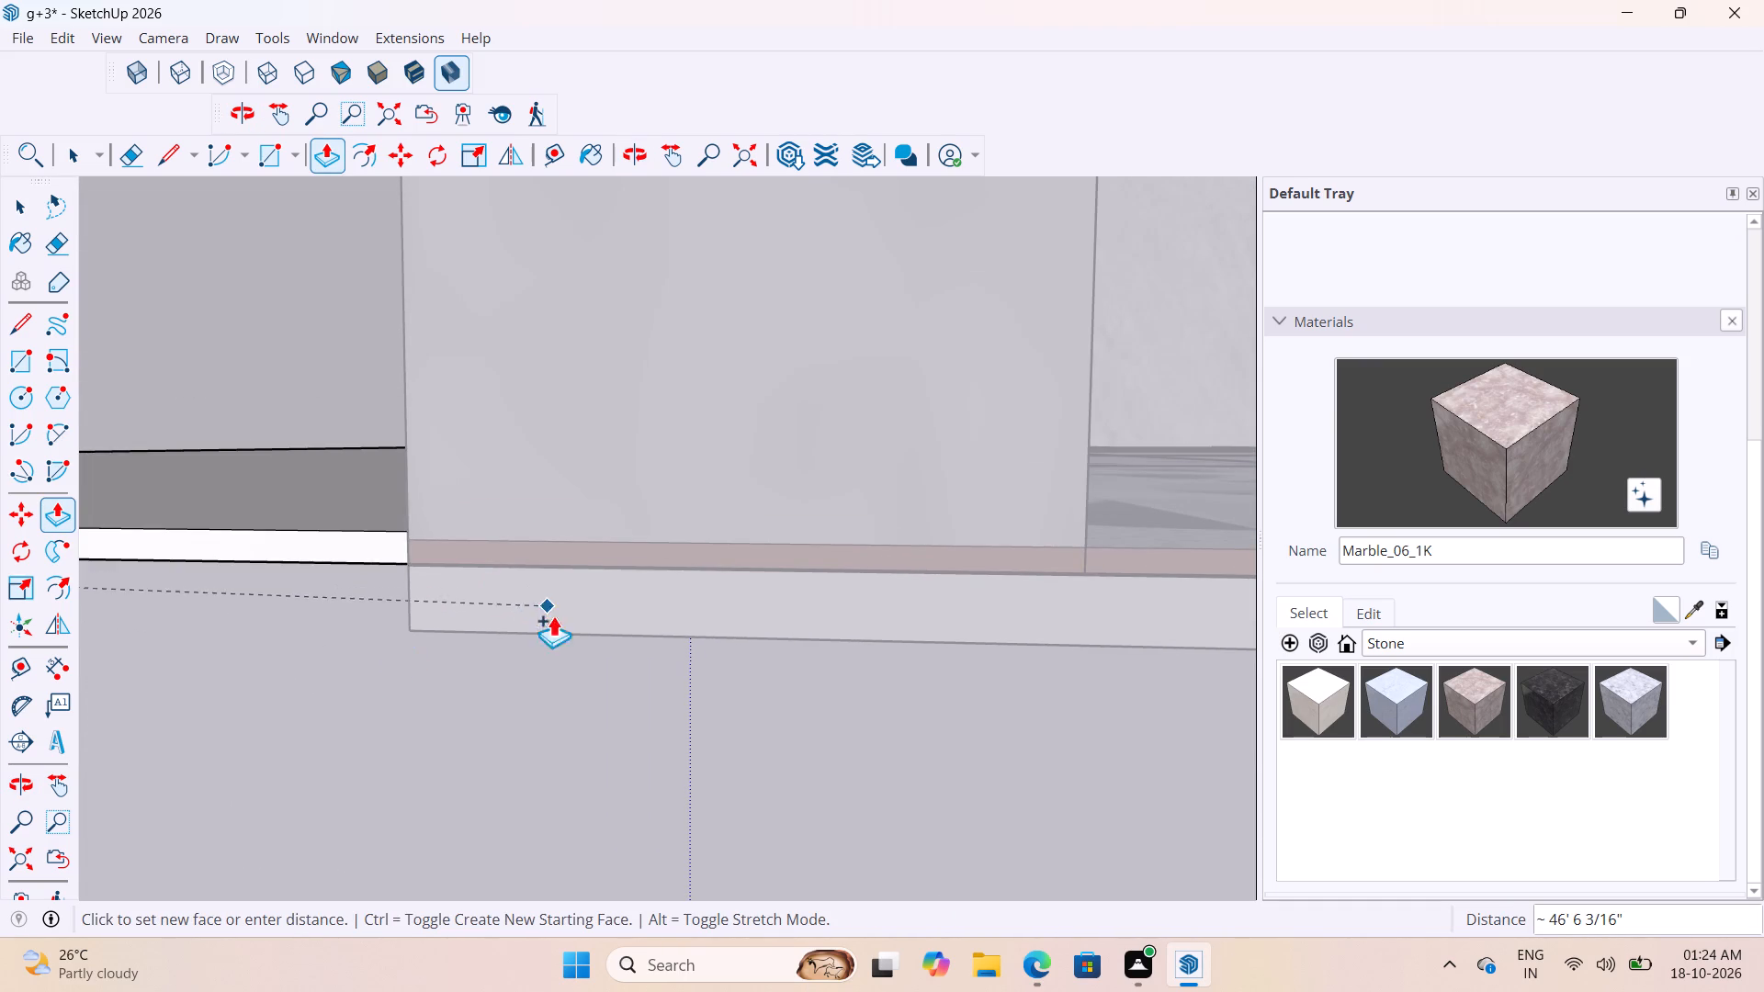
left_click(566, 633)
Extend the slab's front edge from the building's front corner to the front compound pier and close the group.
scroll(327, 573, "down", 11)
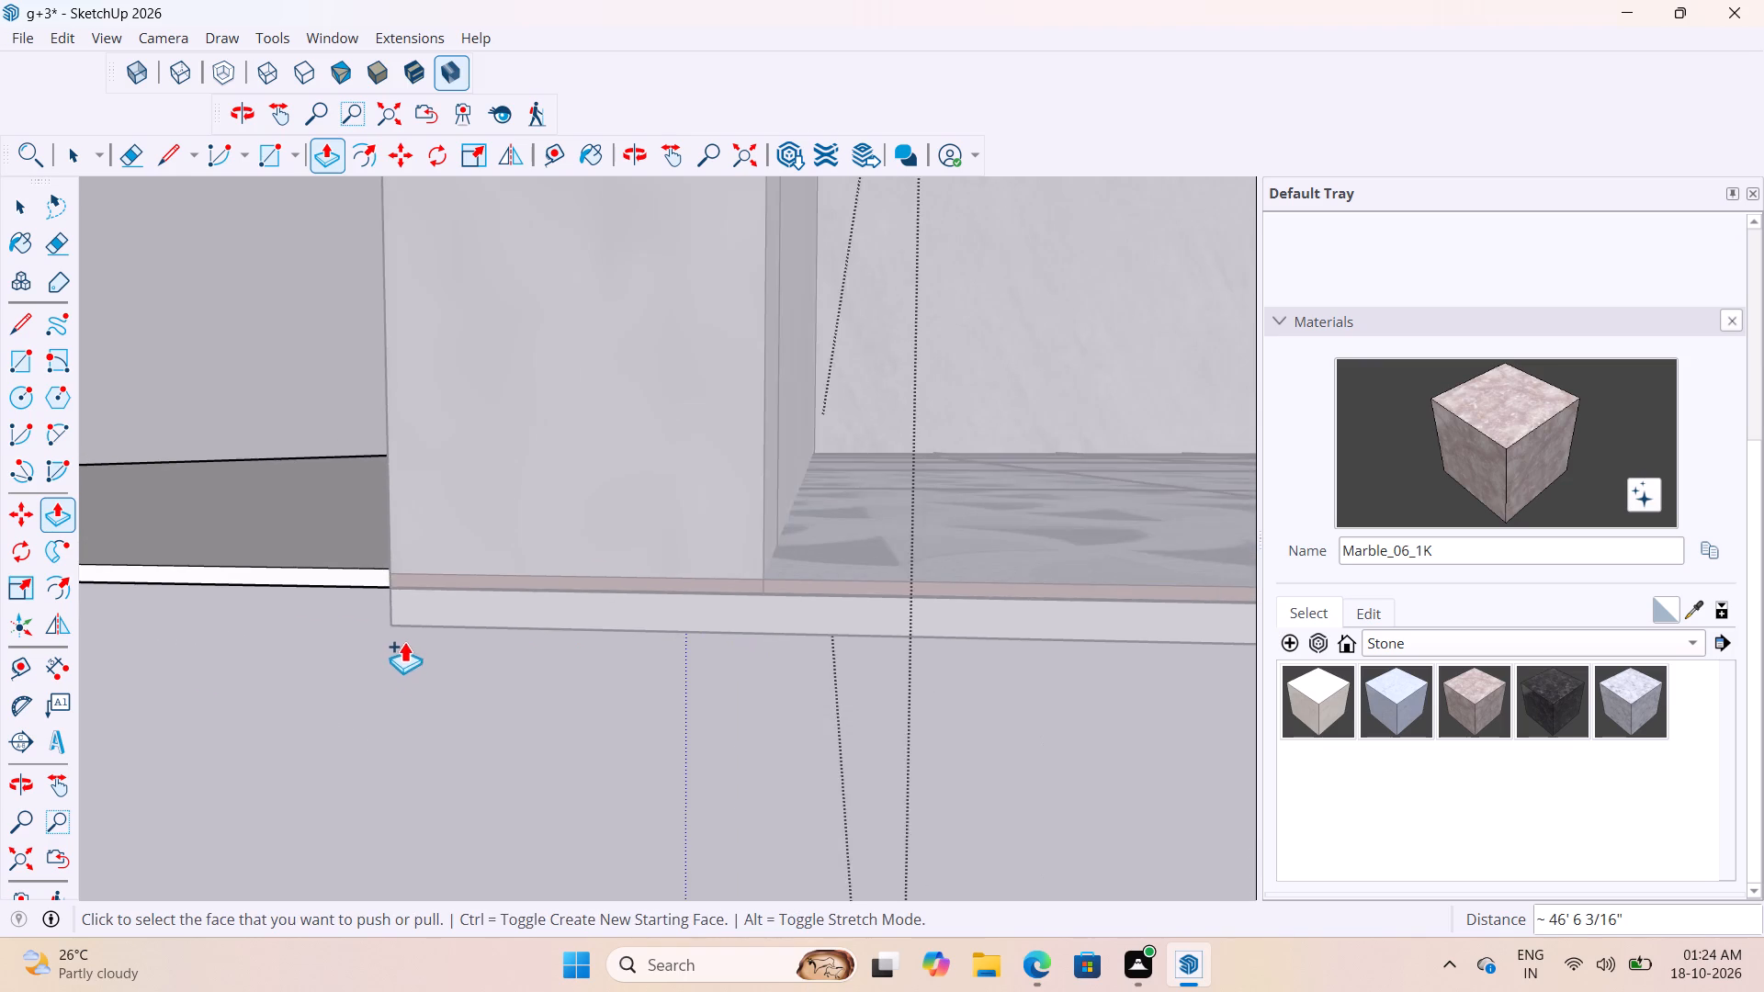
scroll(404, 641, "down", 3)
scroll(342, 602, "up", 3)
left_click(342, 602)
scroll(229, 624, "down", 8)
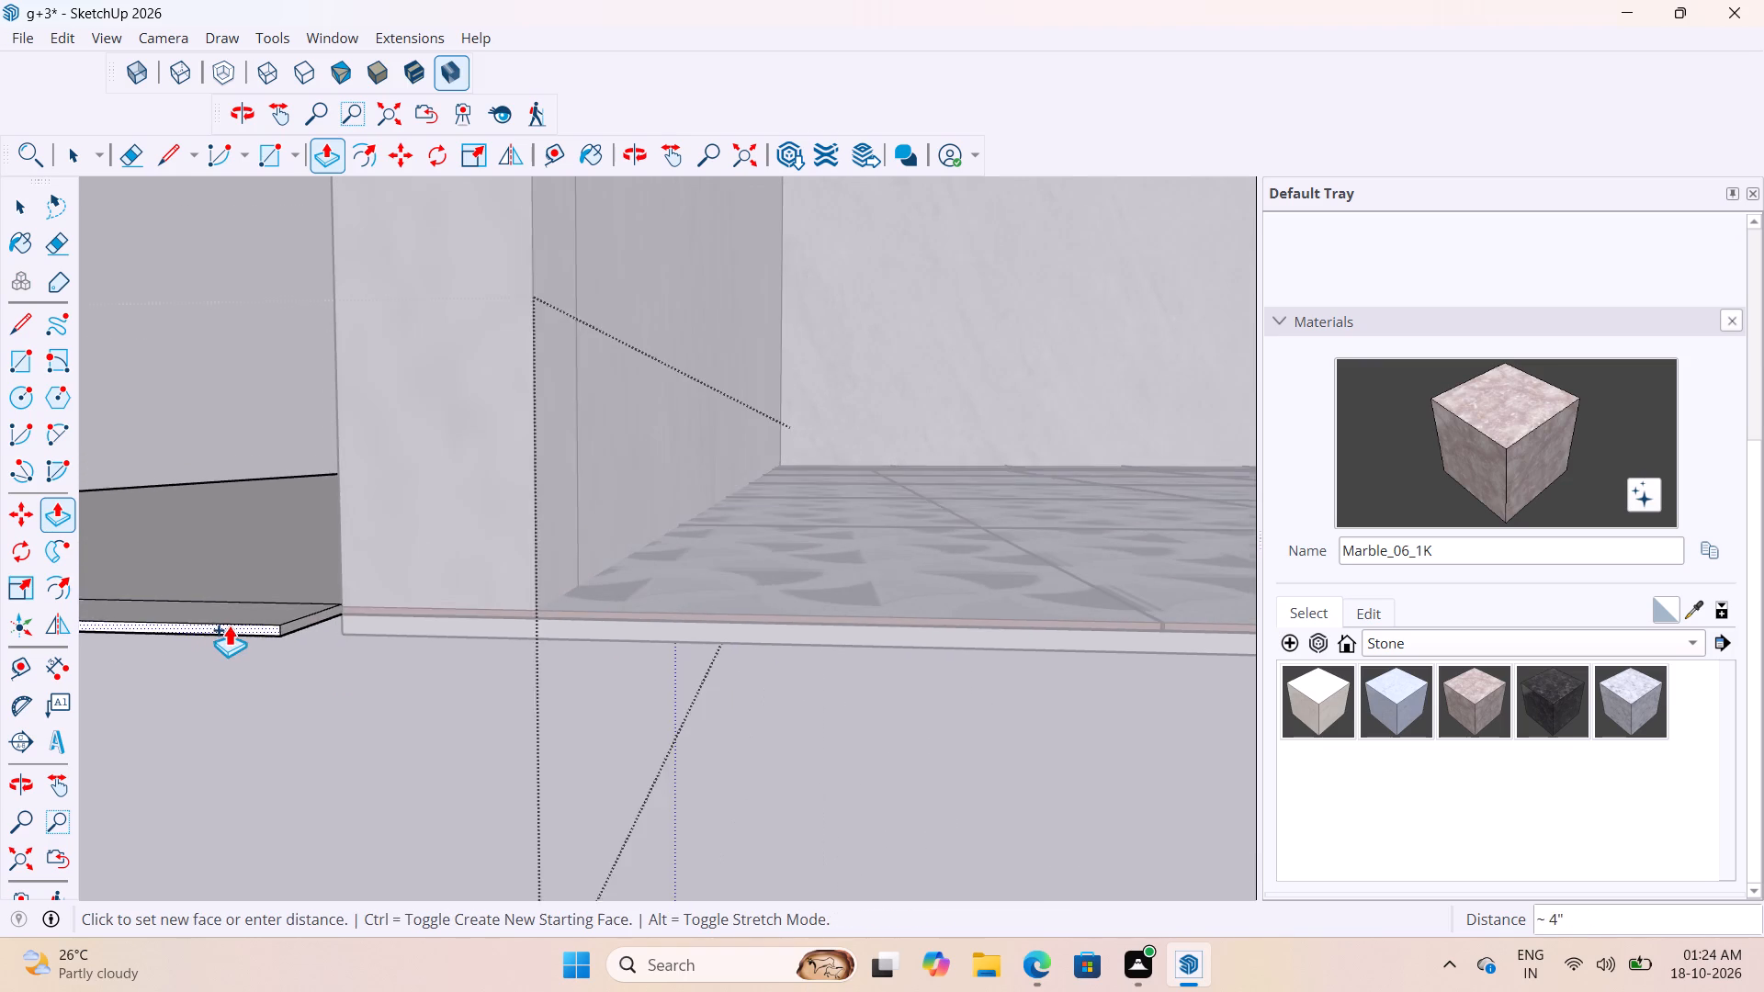
scroll(229, 625, "down", 20)
scroll(229, 625, "down", 10)
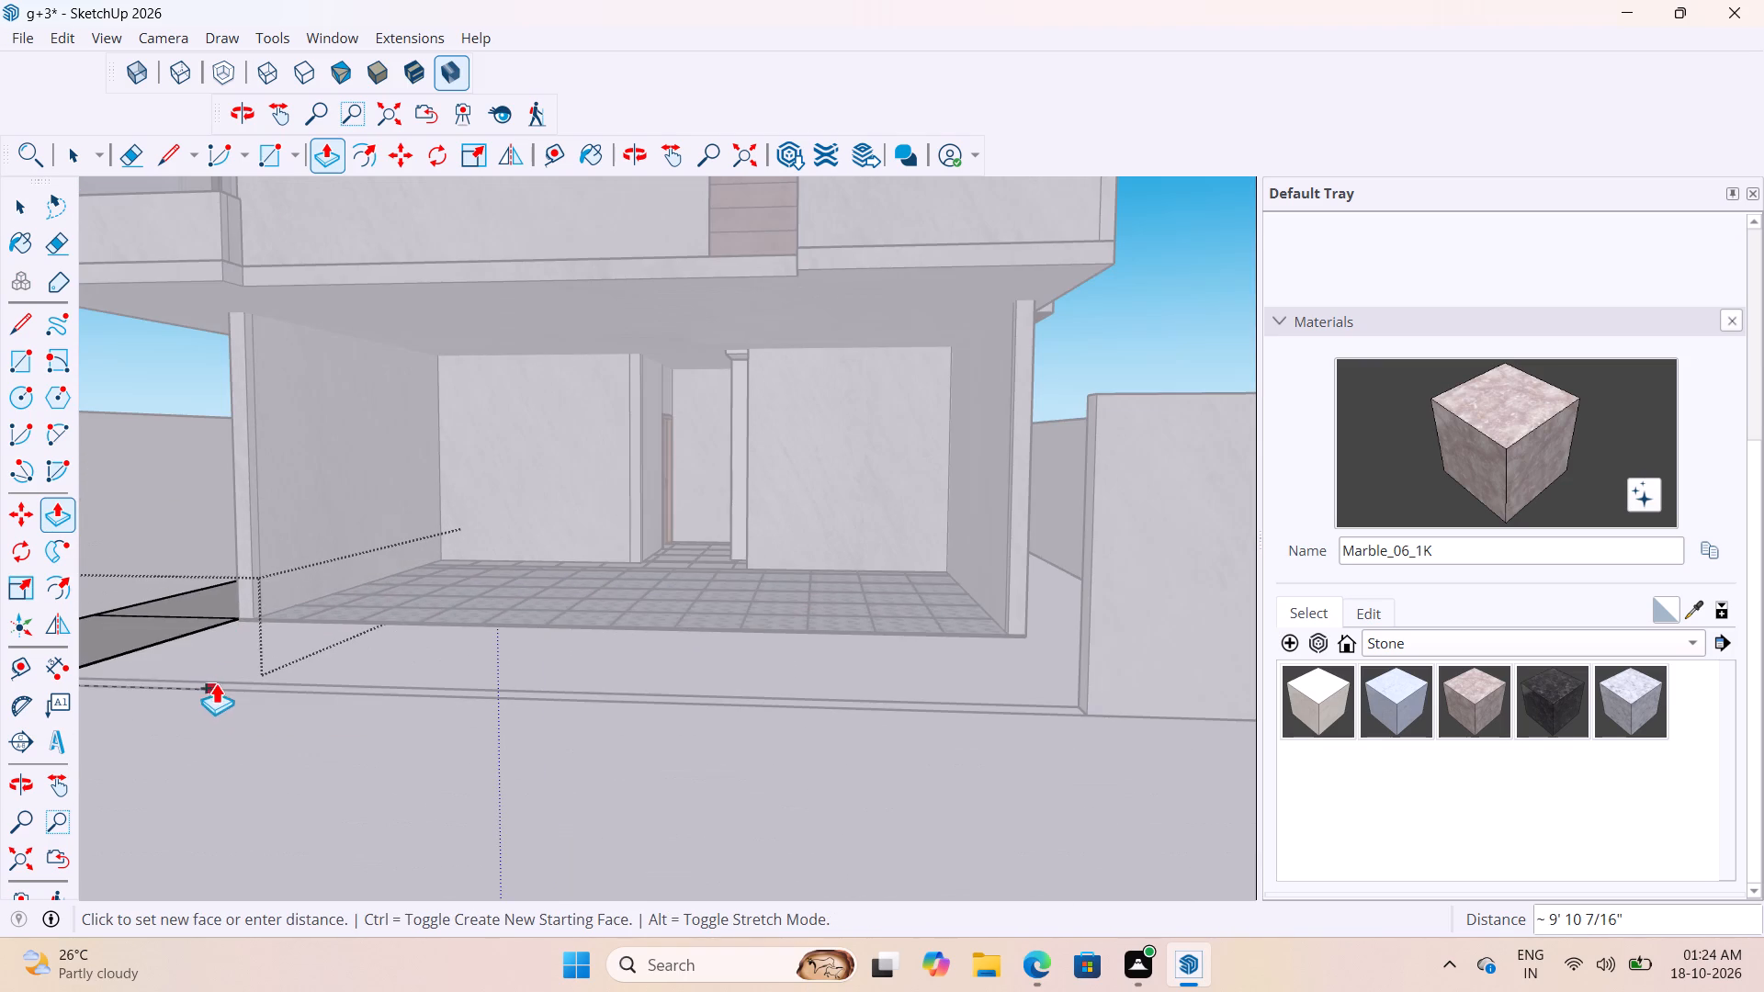
middle_click_drag(220, 678, 177, 714)
scroll(177, 714, "up", 1)
scroll(379, 627, "down", 12)
scroll(274, 650, "up", 8)
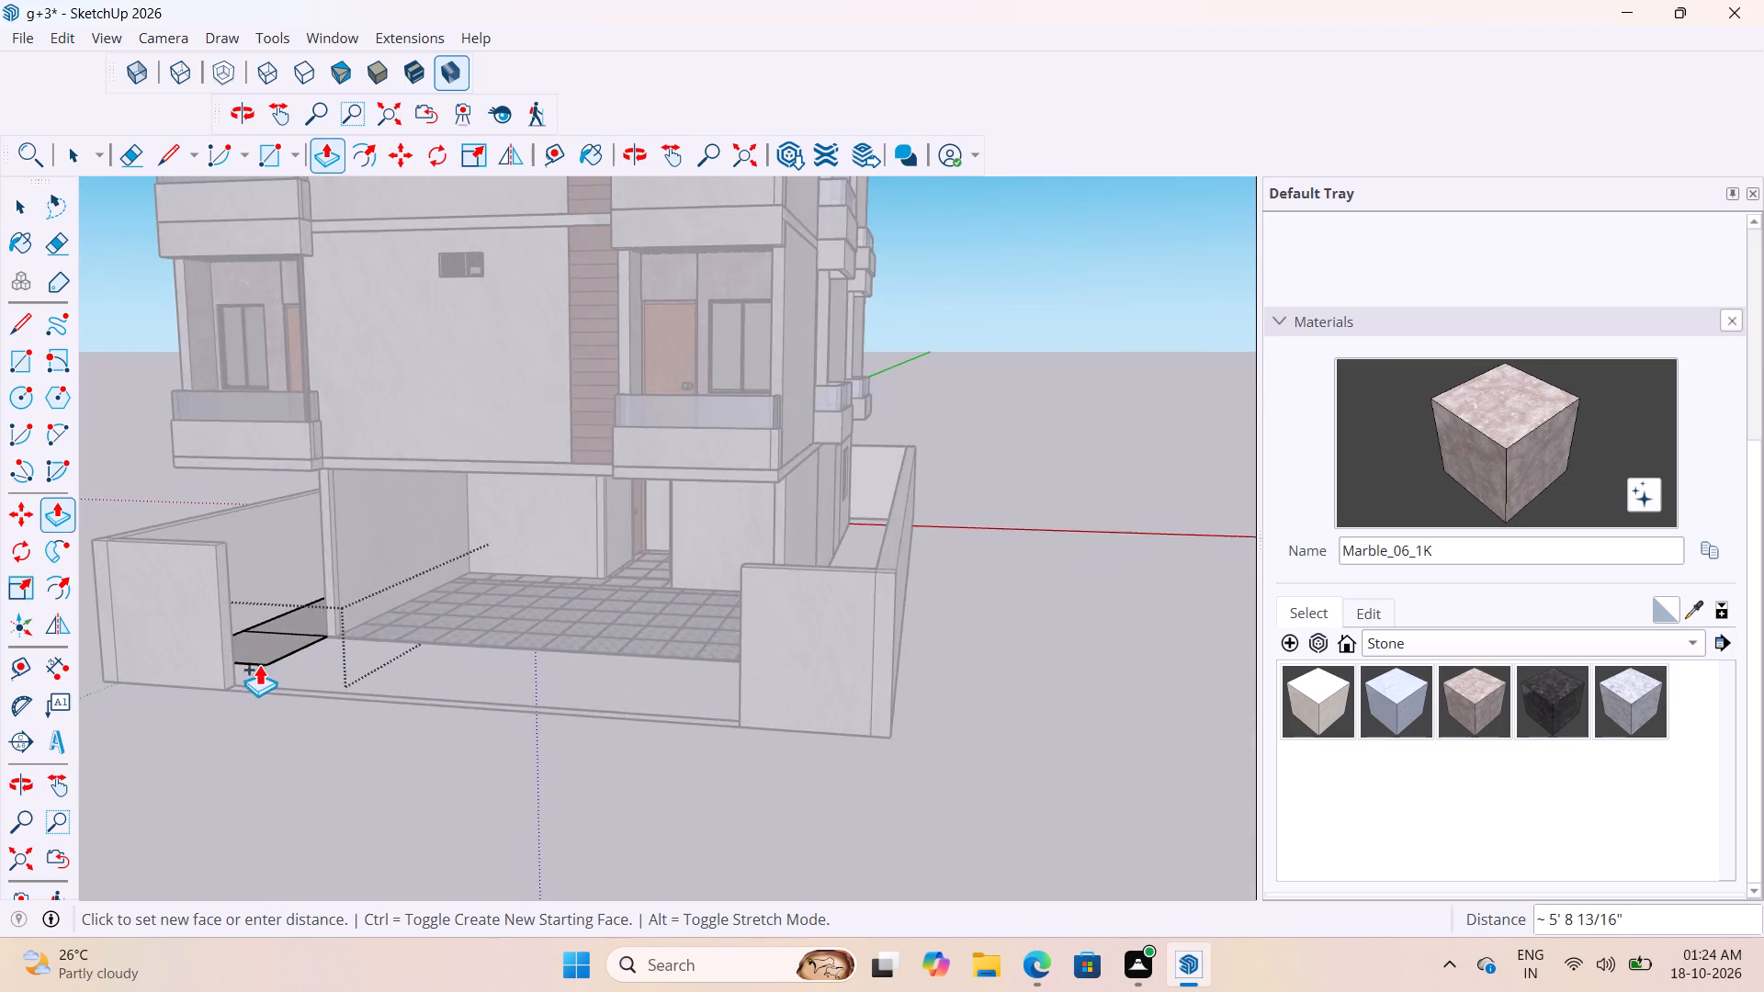
scroll(259, 664, "up", 13)
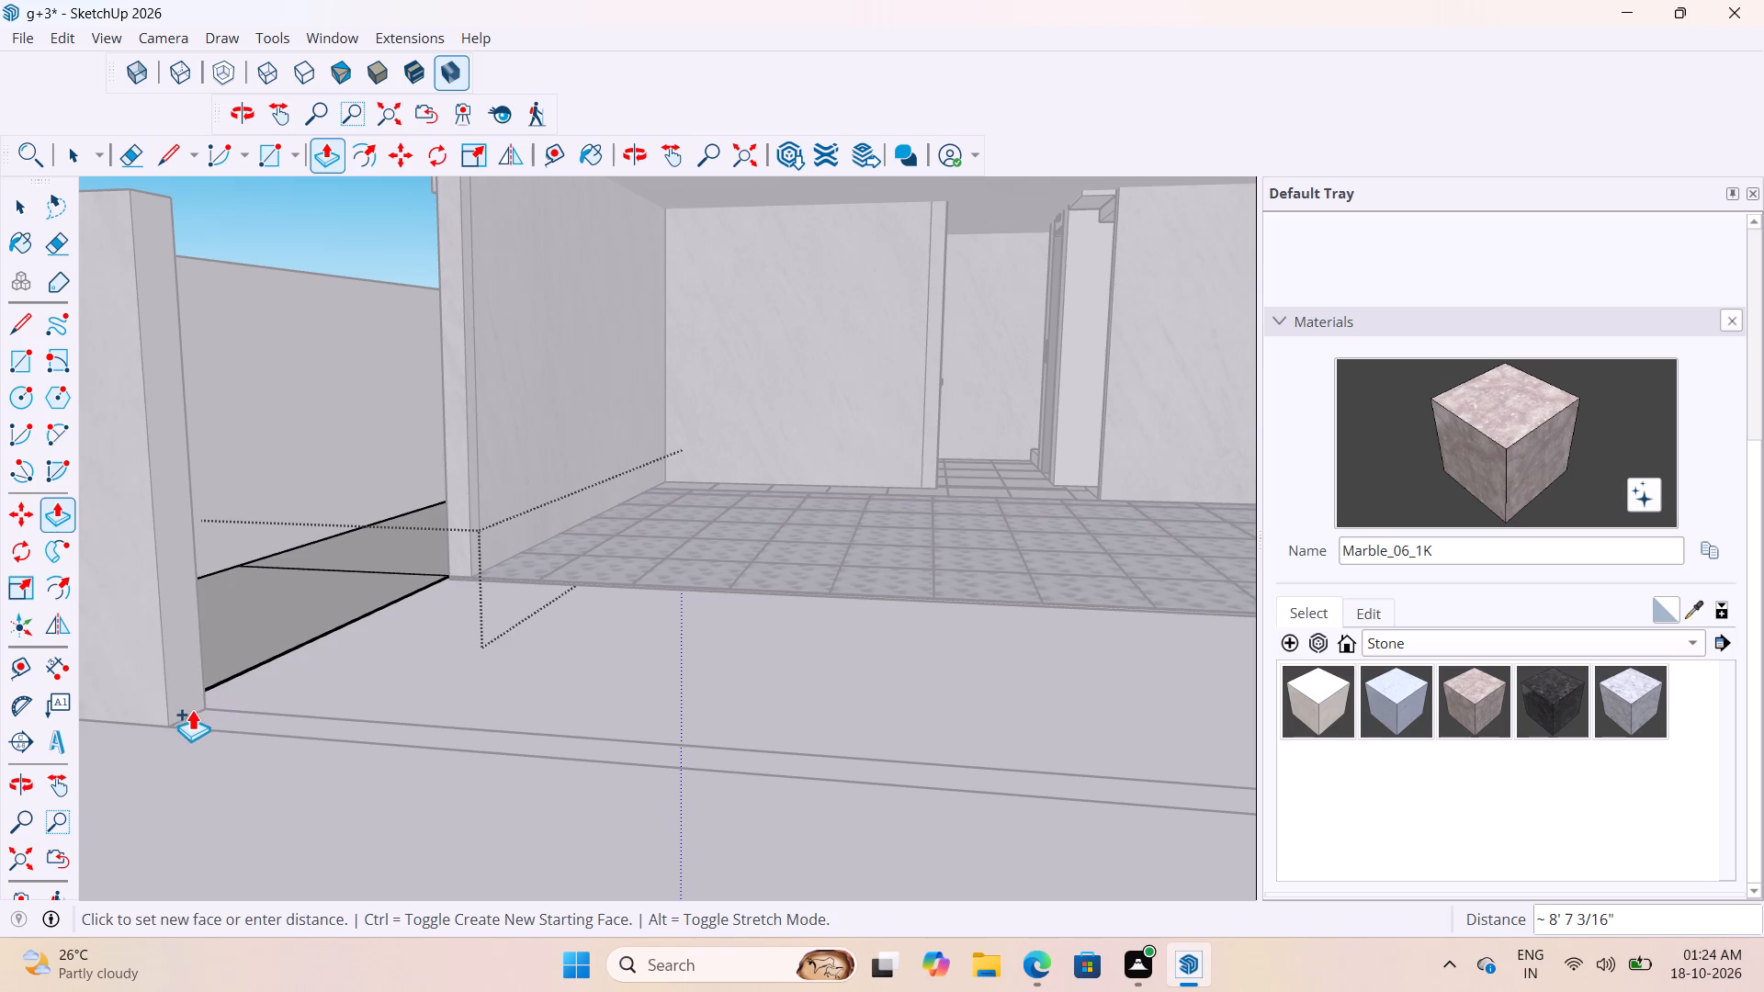
left_click(200, 704)
scroll(293, 688, "down", 14)
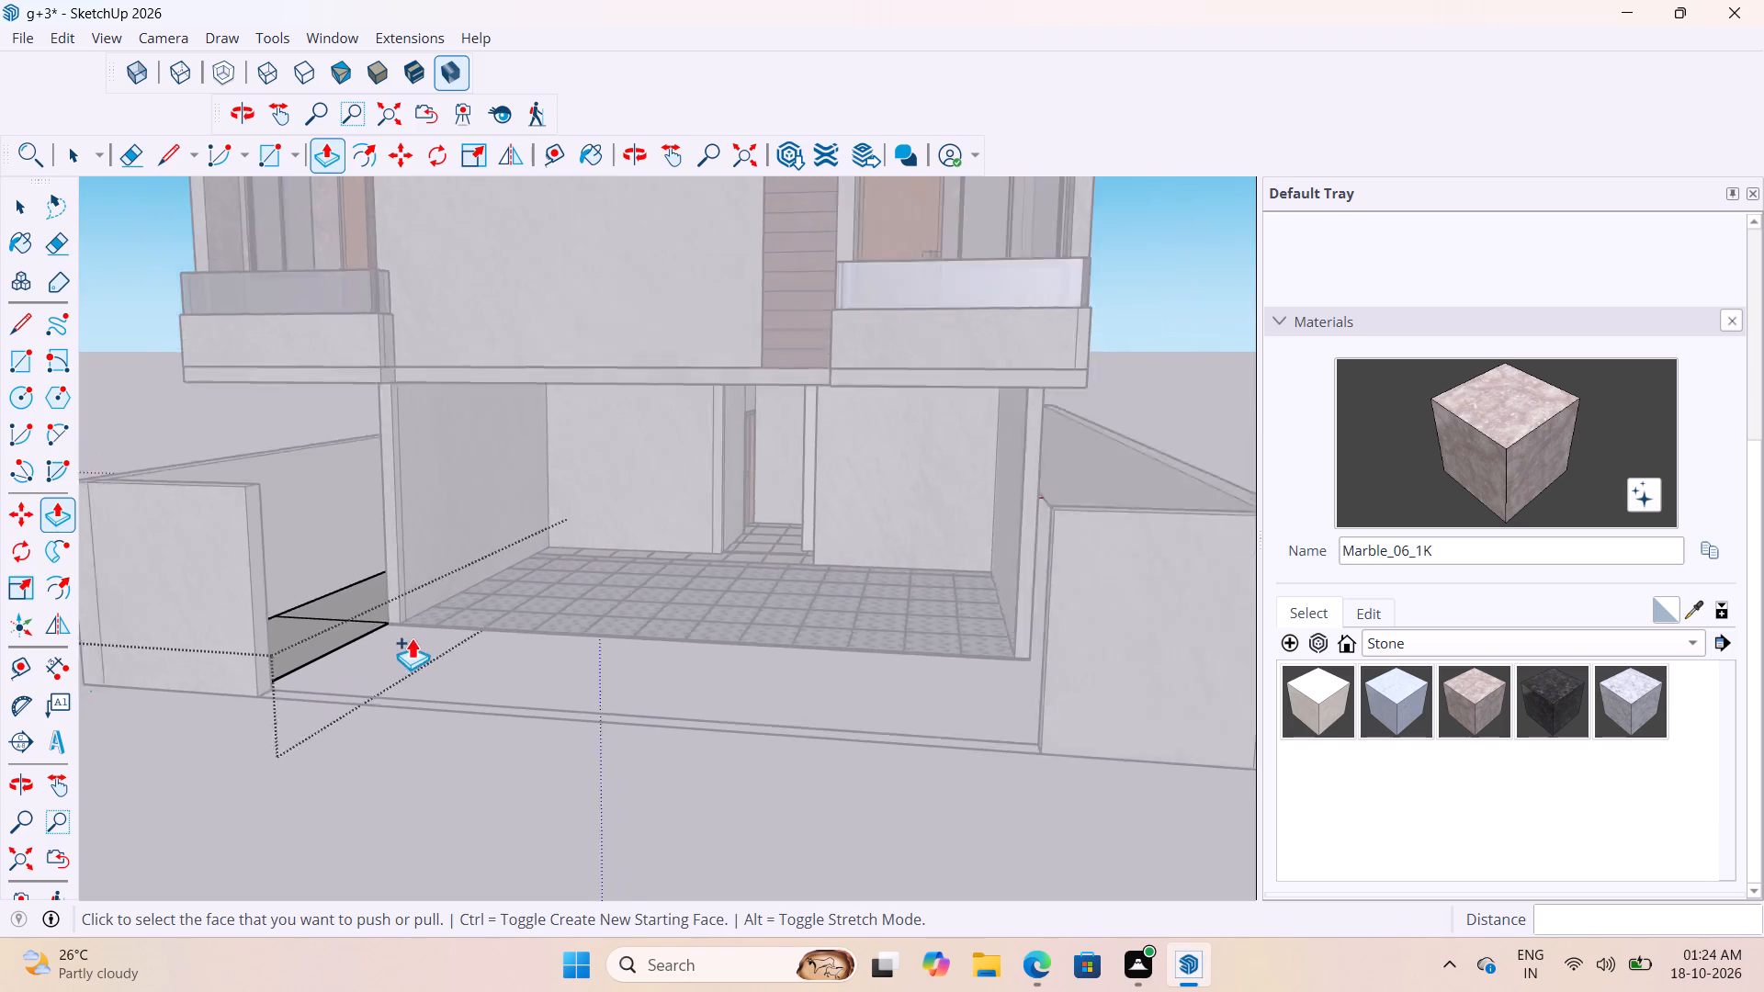
scroll(412, 637, "down", 7)
middle_click_drag(526, 728, 525, 798)
key("space")
left_click(442, 733)
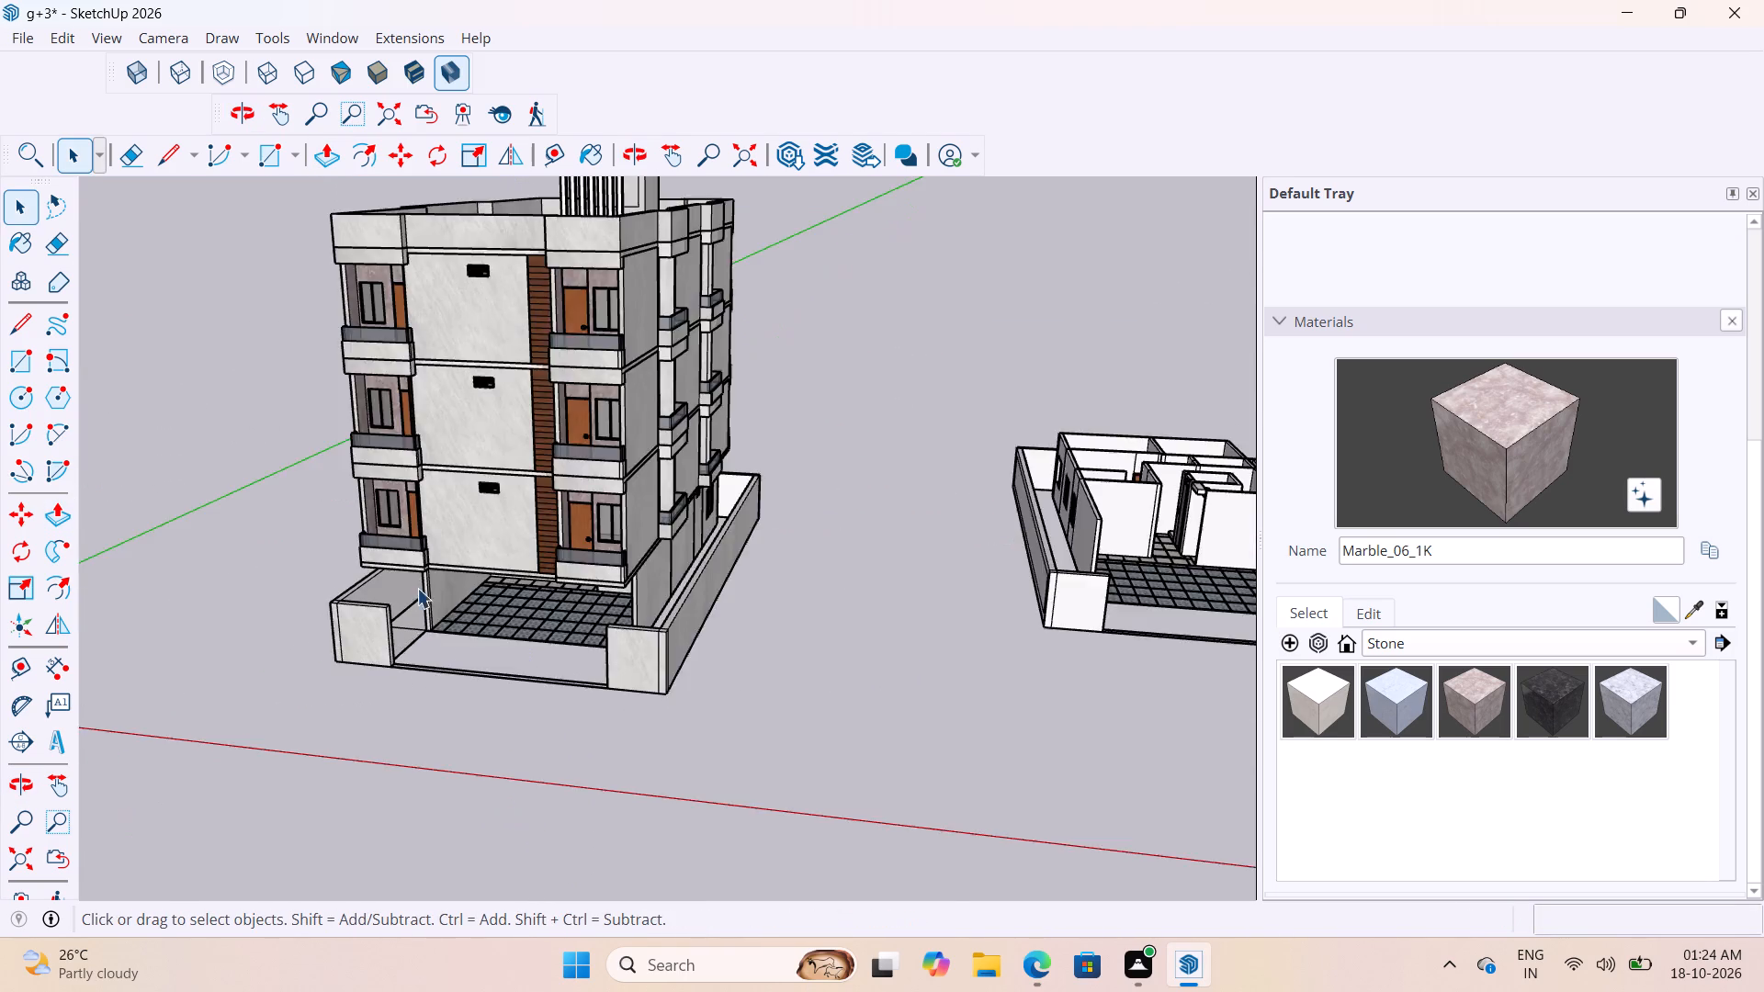
Reopen the slab group and Push/Pull the front section's side edge about 24' across the tiled parking front to the building's far corner.
scroll(417, 588, "up", 9)
middle_click_drag(447, 745, 278, 789)
scroll(261, 688, "up", 12)
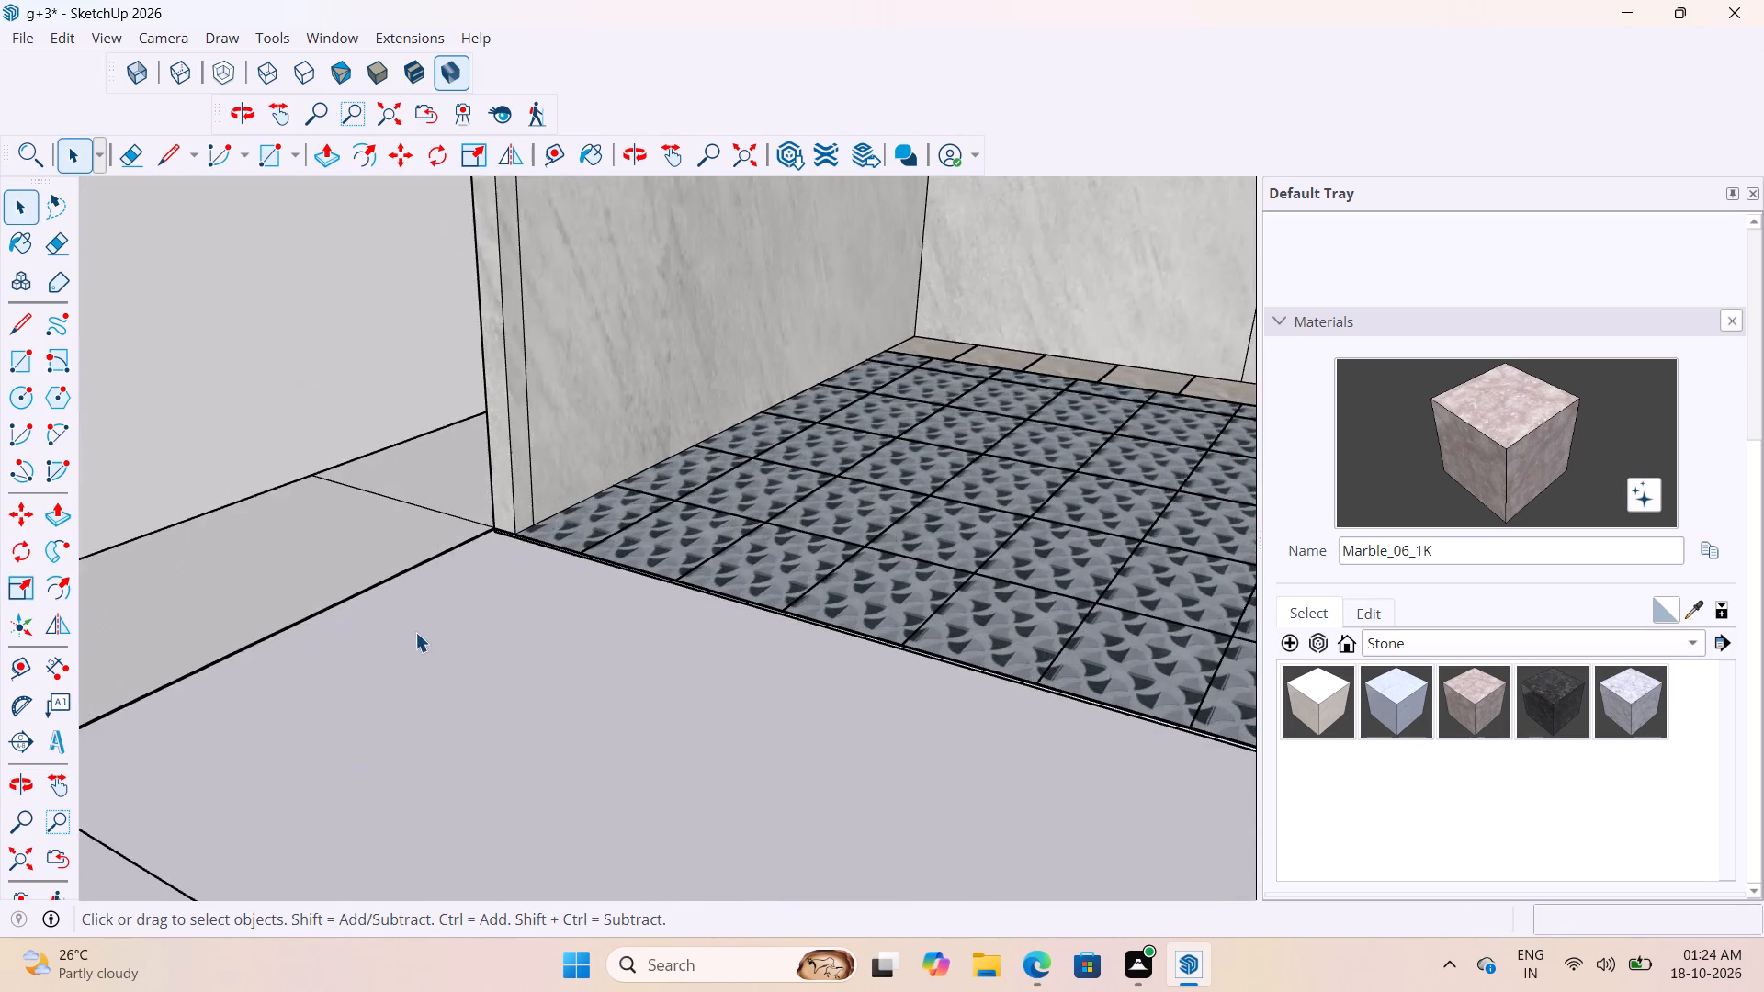
scroll(415, 632, "up", 12)
key("p")
scroll(324, 611, "up", 7)
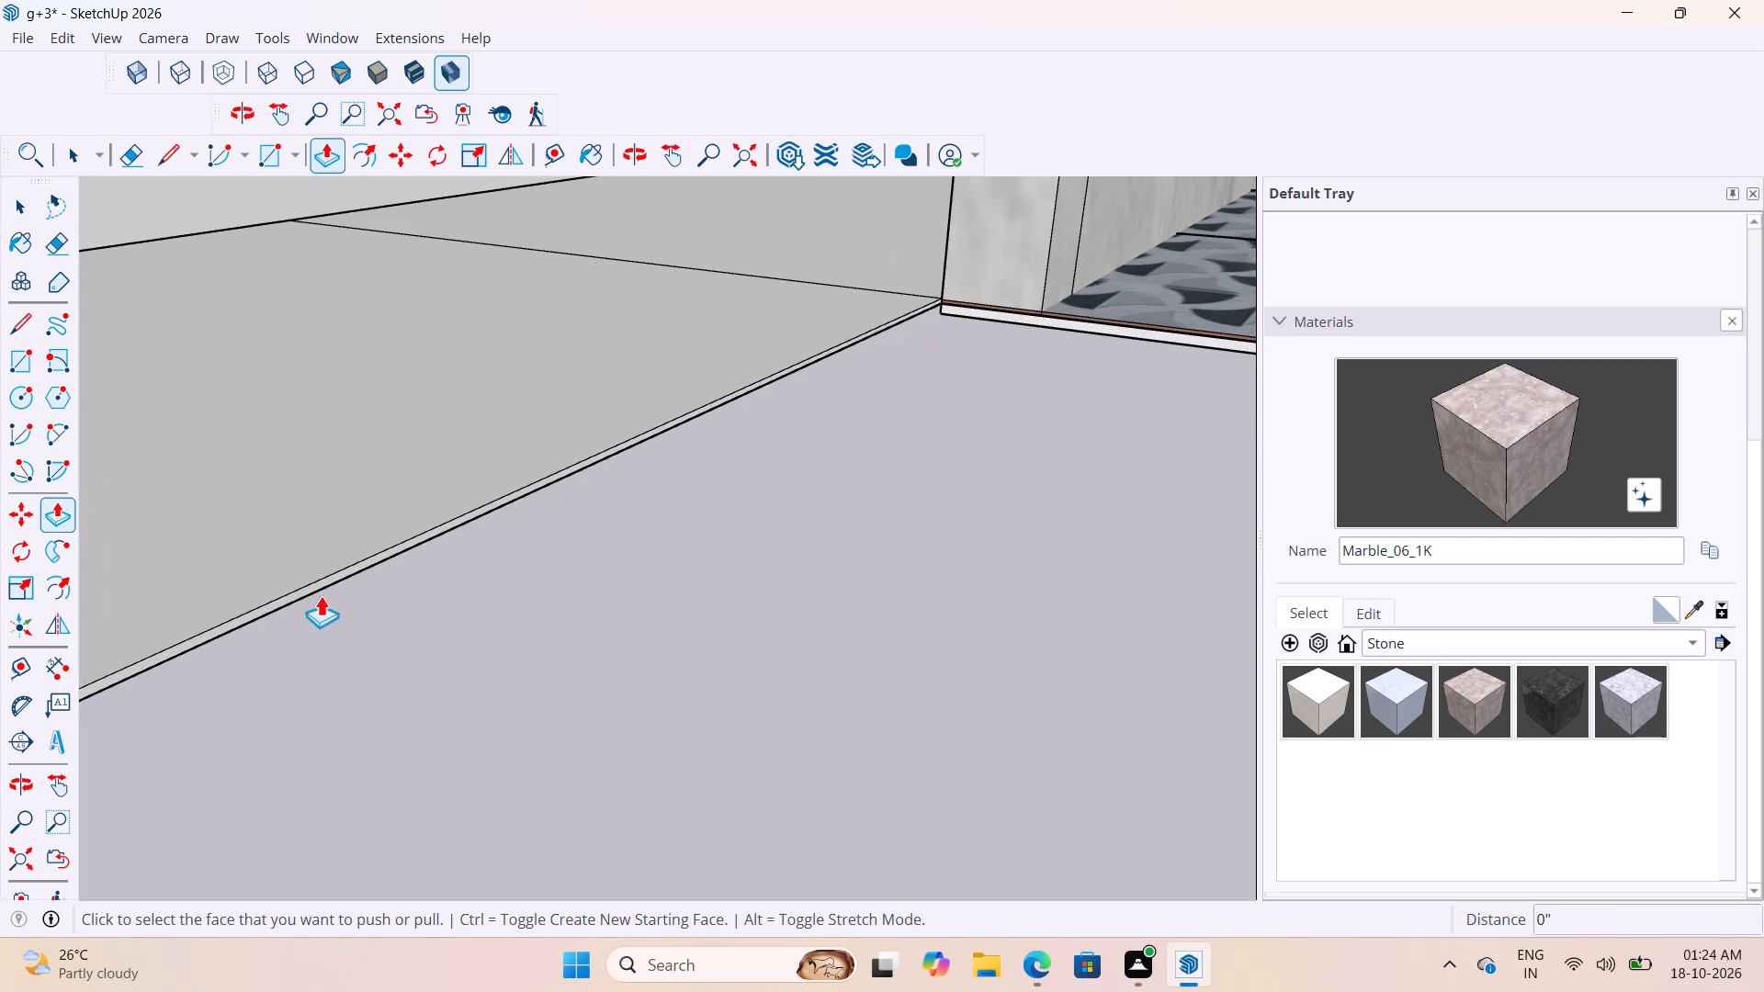
scroll(306, 594, "up", 5)
key("space")
double_click(306, 592)
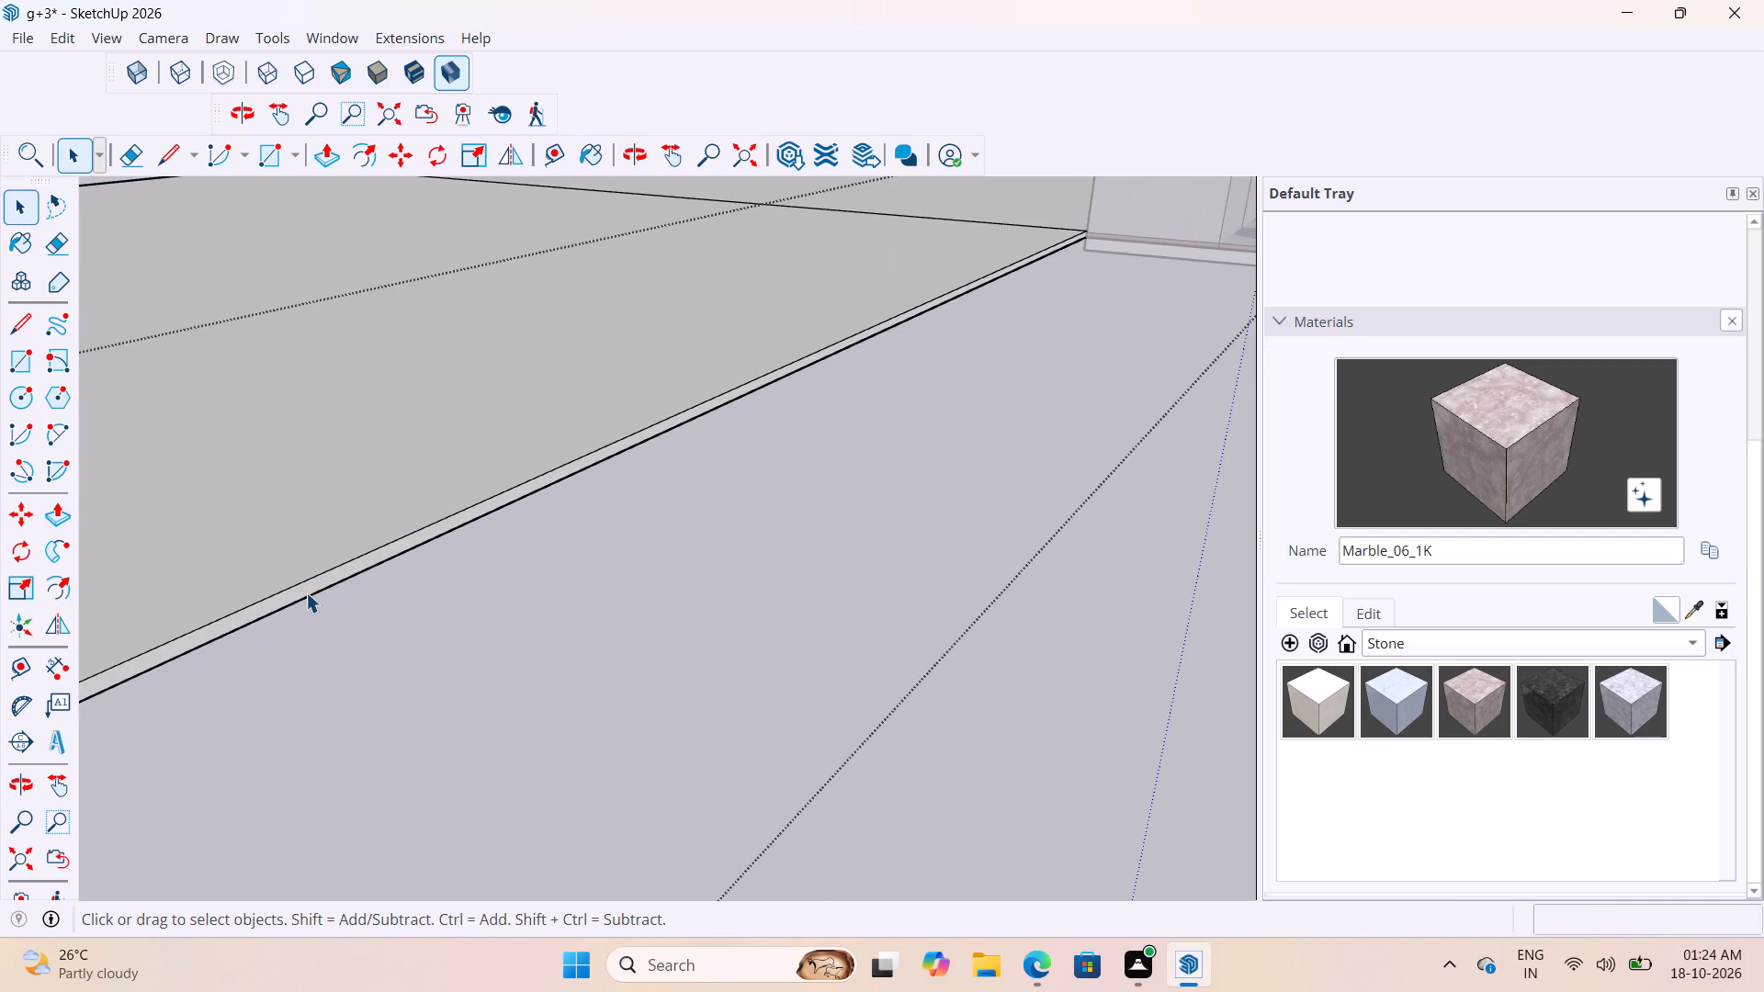
key("p")
scroll(306, 592, "up", 3)
left_click(301, 586)
scroll(548, 567, "down", 4)
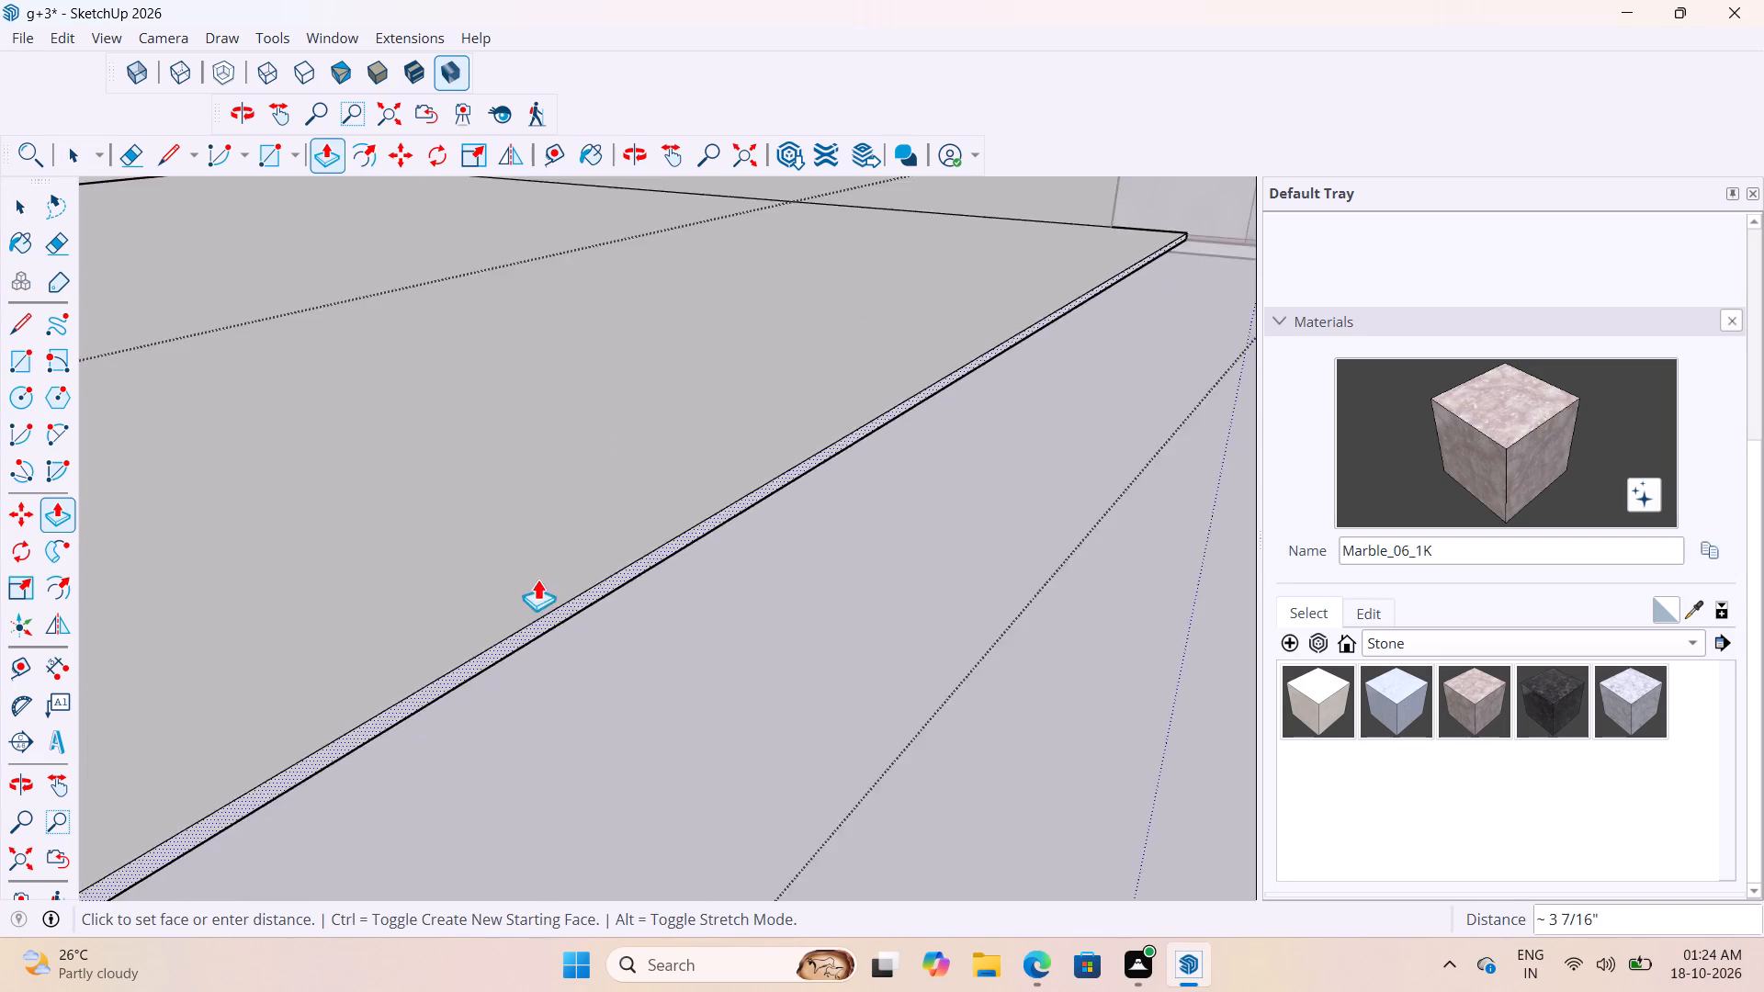
scroll(537, 579, "down", 20)
scroll(537, 579, "down", 20)
scroll(537, 579, "down", 2)
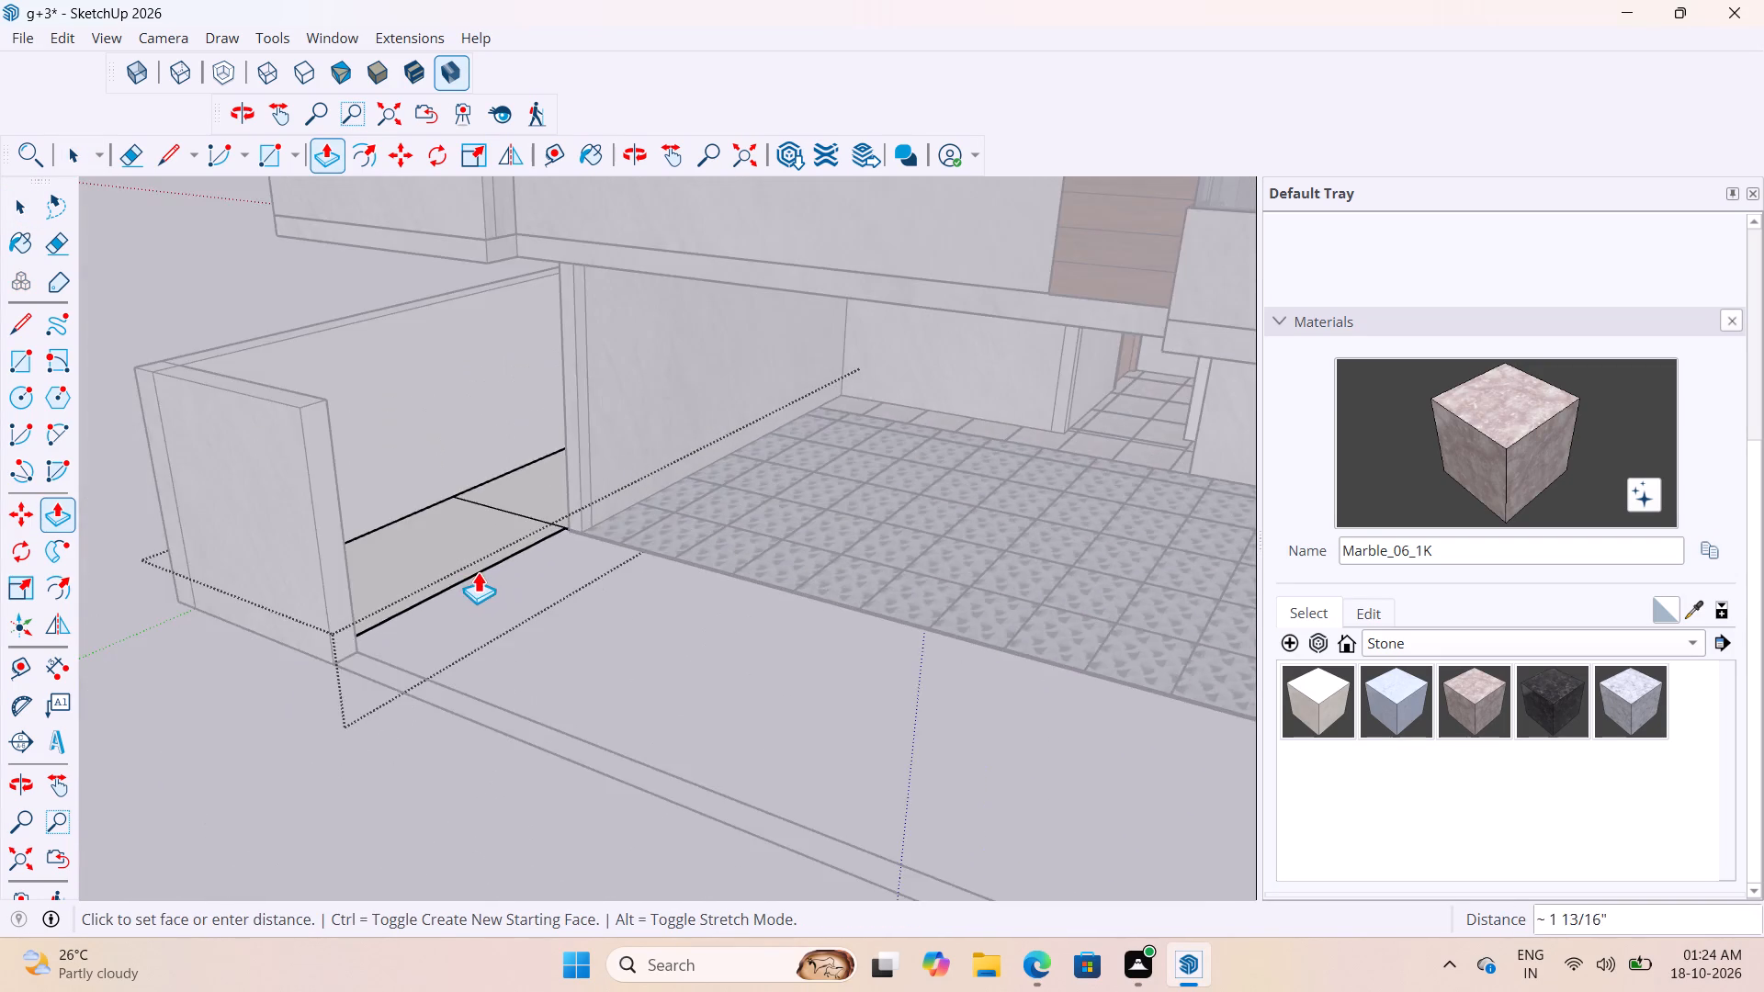
scroll(478, 571, "down", 12)
scroll(663, 580, "up", 4)
middle_click_drag(669, 584, 903, 736)
scroll(858, 688, "up", 15)
left_click(790, 618)
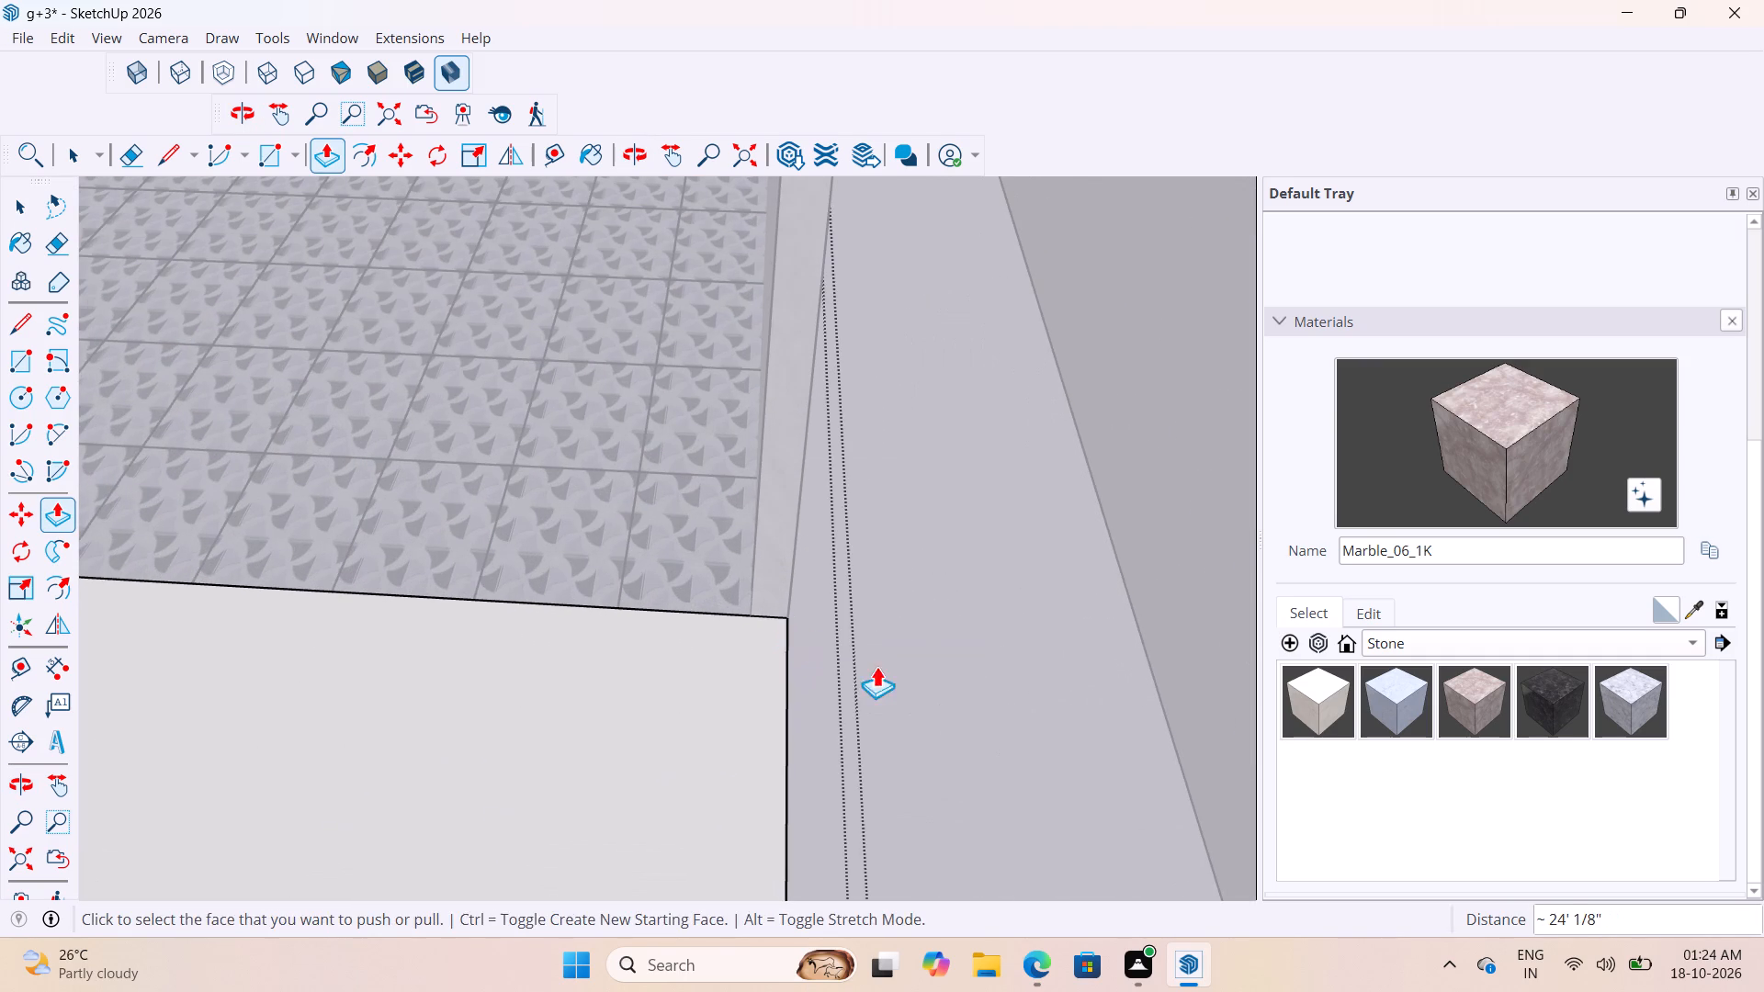
Push/Pull the front slab's side edge about 4' 8" further to the inner face of the opposite compound wall.
middle_click_drag(834, 671, 398, 666)
scroll(398, 666, "down", 1)
middle_click_drag(429, 661, 619, 786)
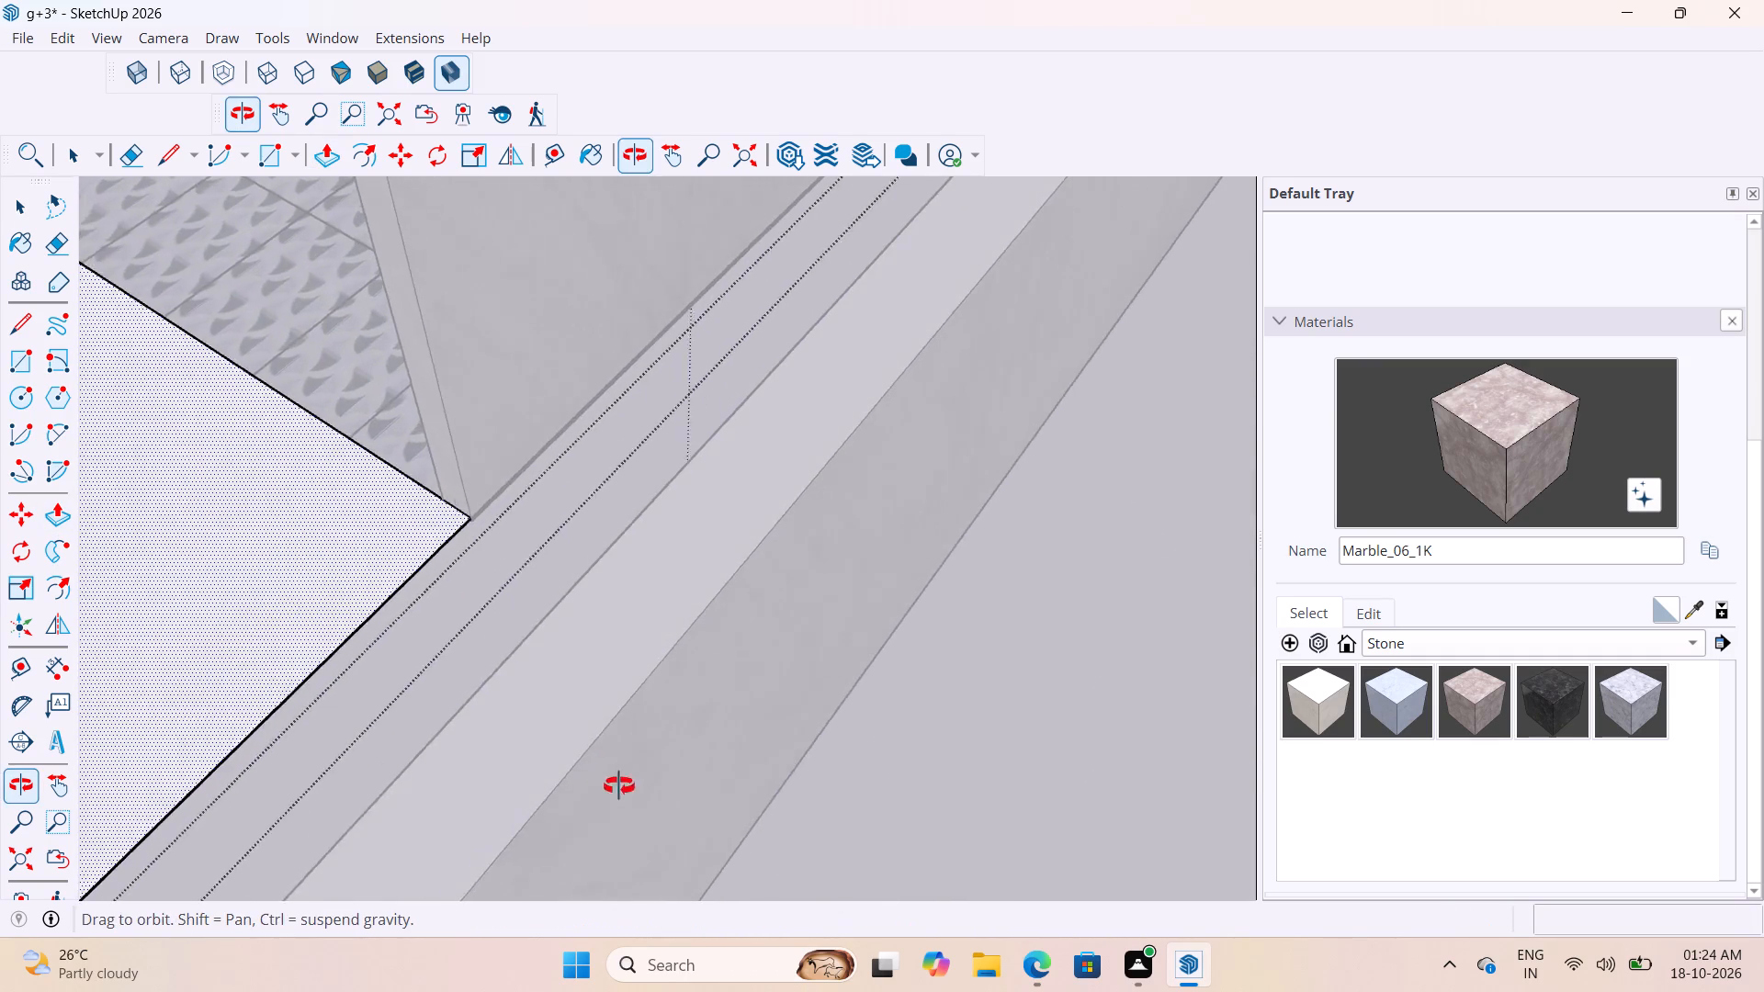
middle_click_drag(619, 786, 622, 789)
scroll(456, 642, "up", 16)
middle_click_drag(379, 508, 326, 461)
scroll(341, 511, "up", 2)
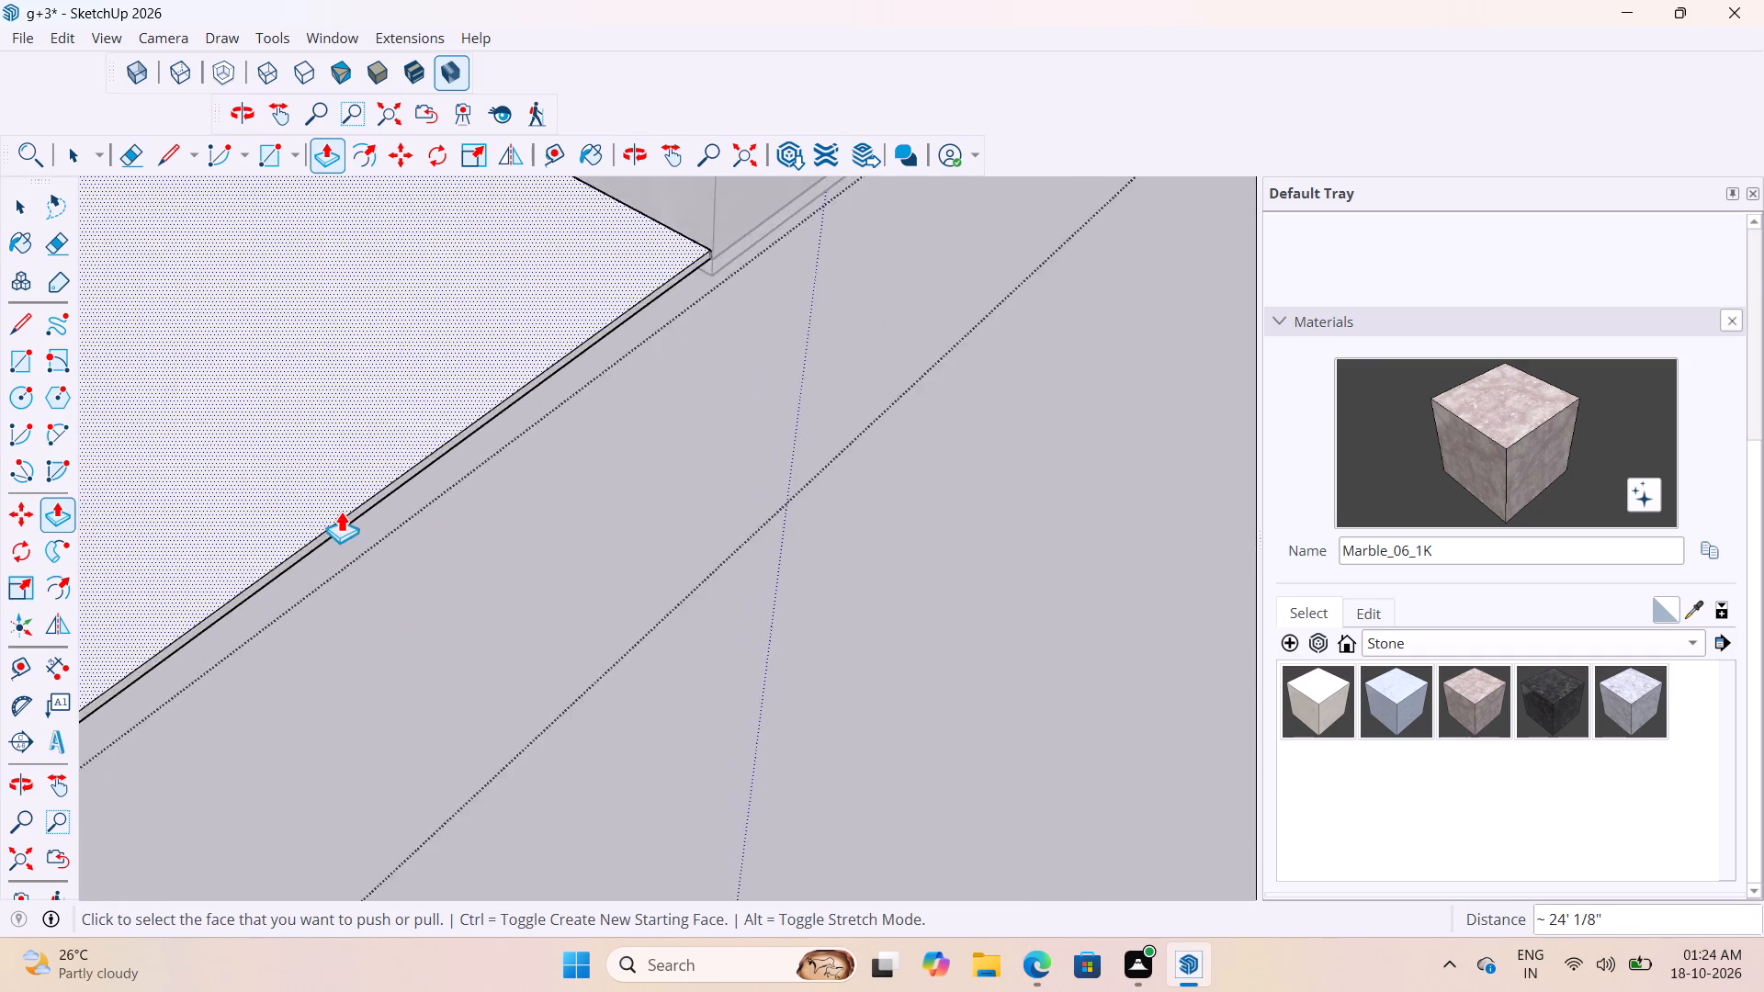
scroll(341, 511, "up", 5)
left_click(355, 526)
scroll(514, 619, "down", 10)
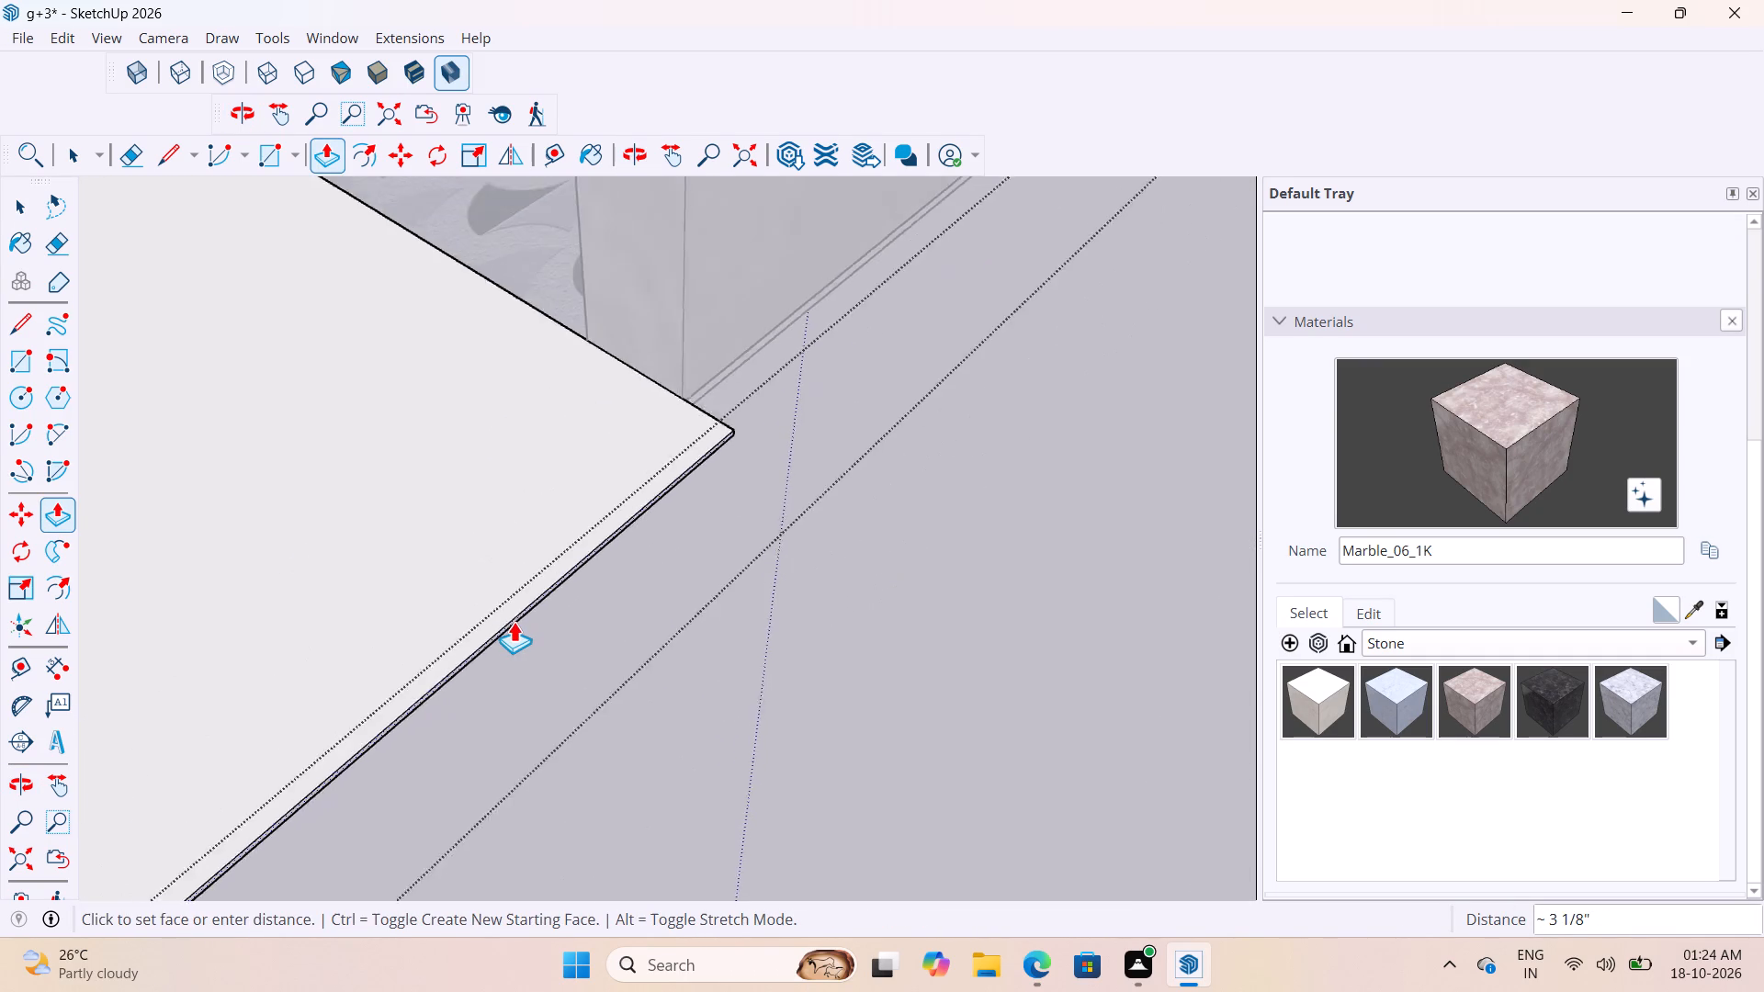
scroll(514, 621, "down", 6)
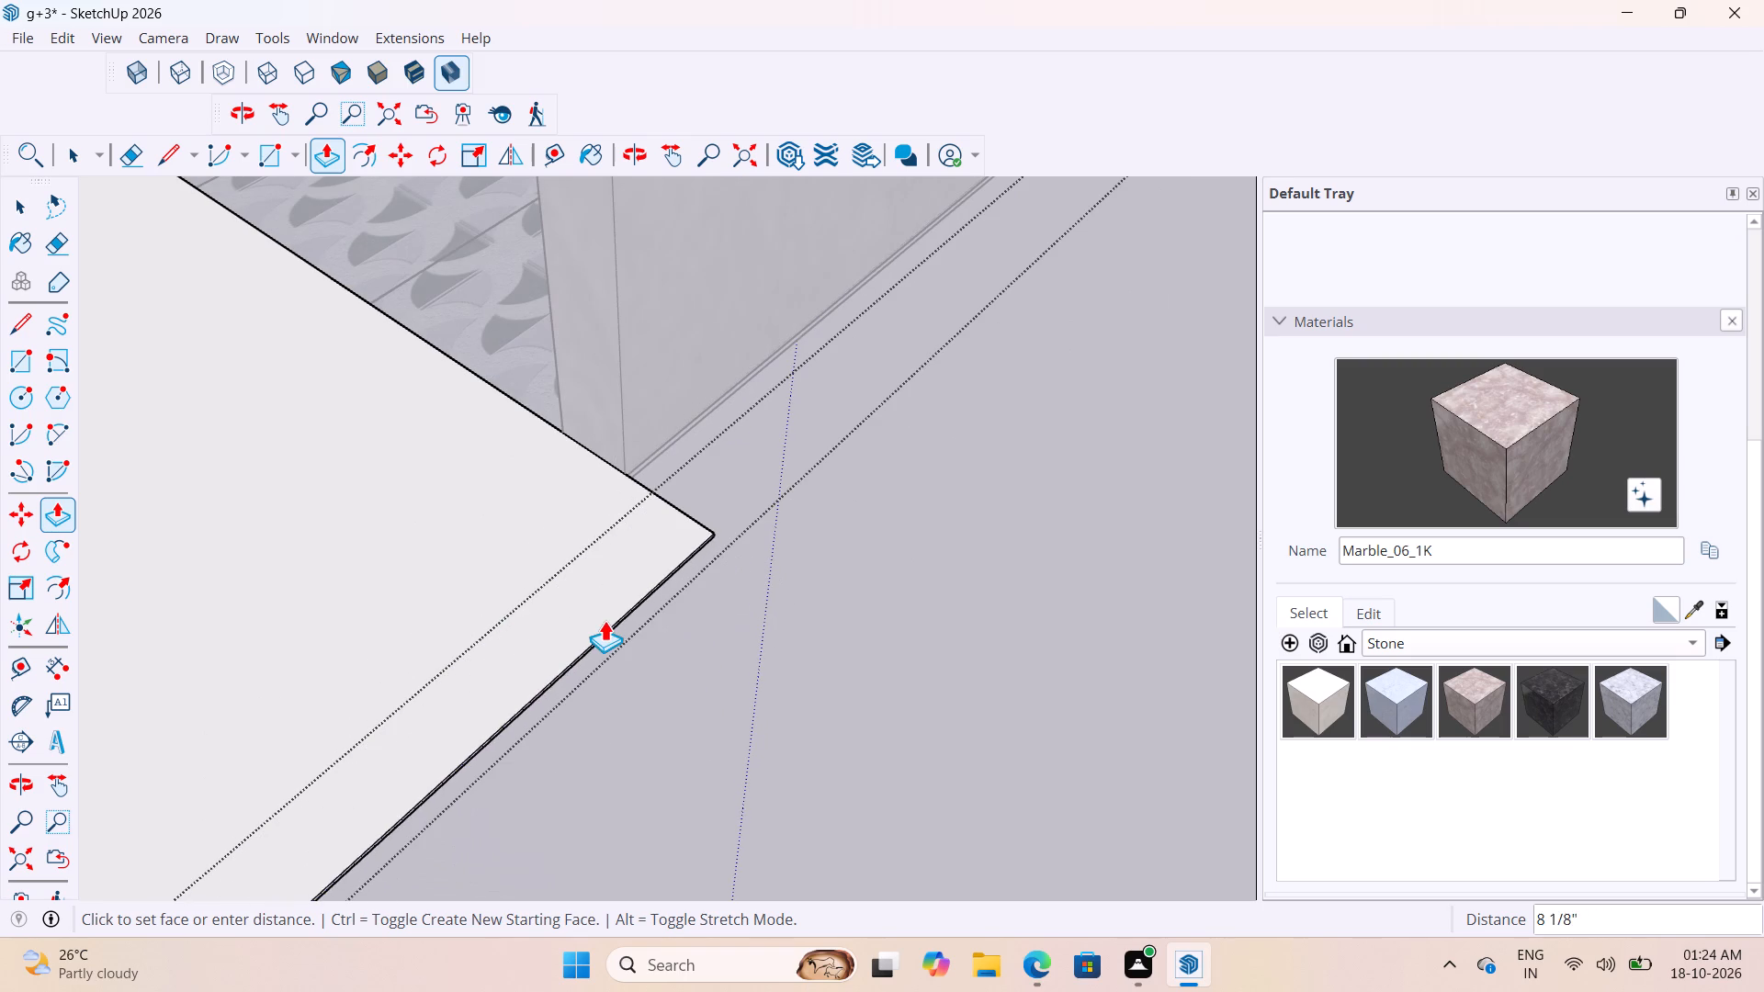
scroll(602, 619, "down", 9)
middle_click_drag(646, 680, 1000, 739)
scroll(925, 718, "down", 16)
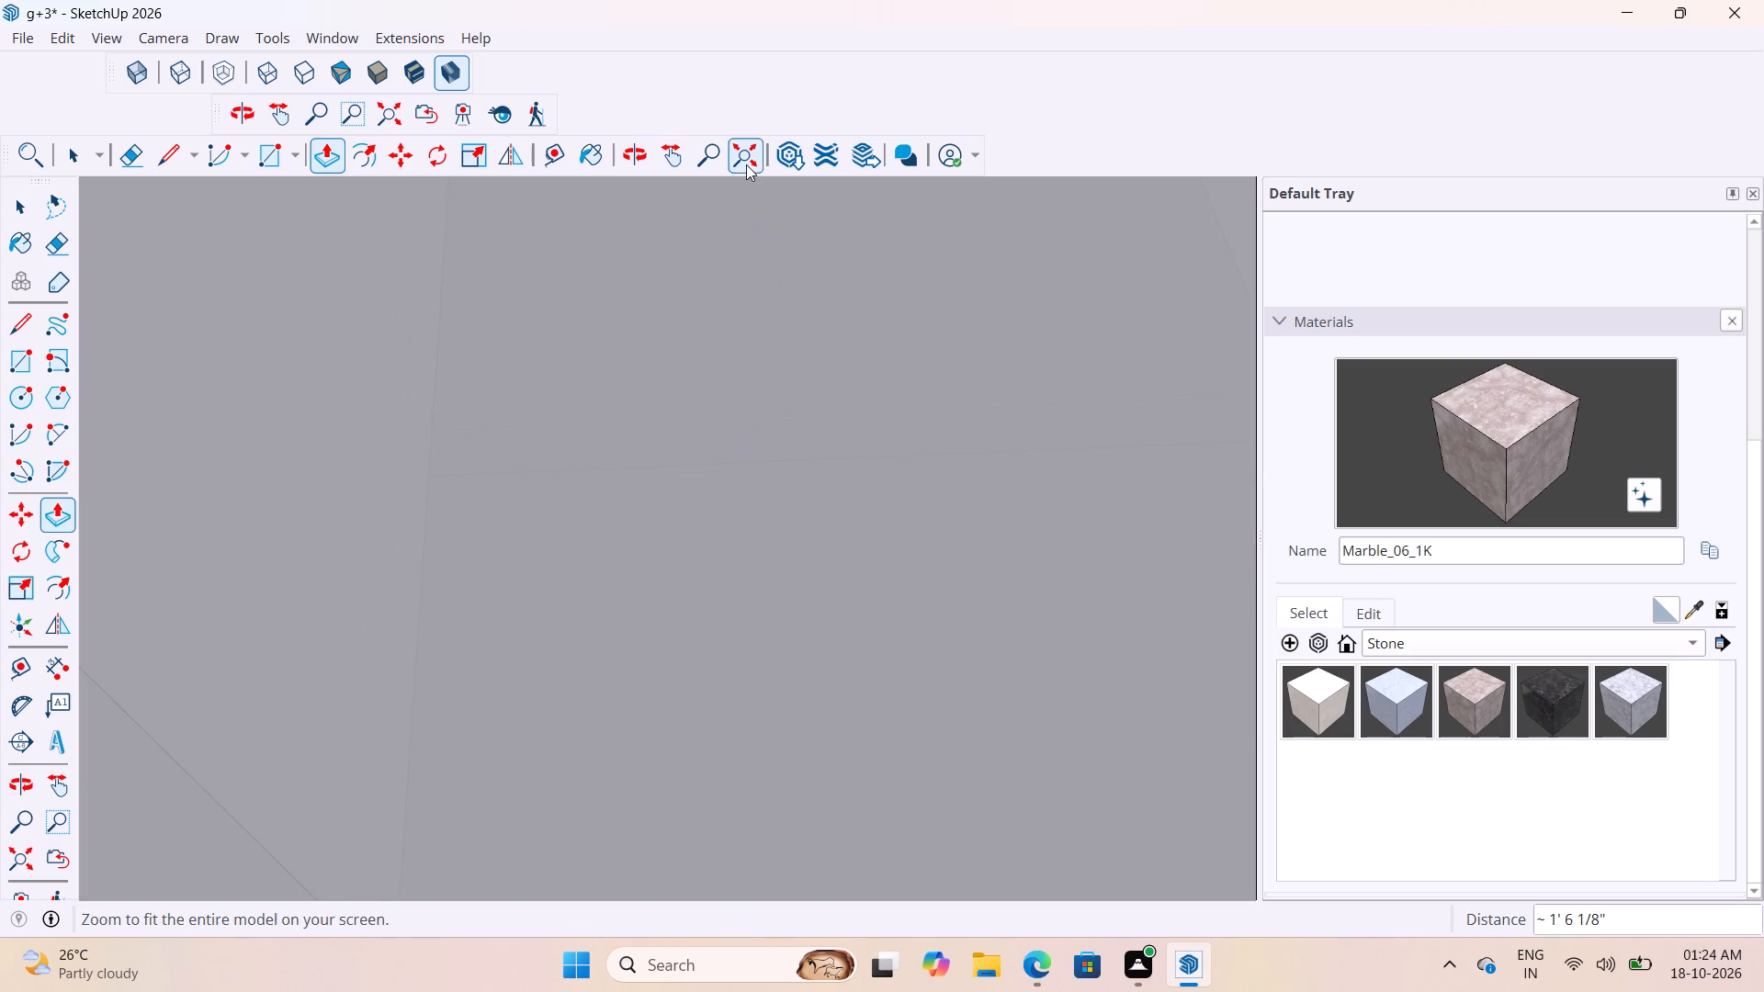
left_click(746, 163)
scroll(408, 682, "up", 12)
middle_click_drag(489, 625, 518, 627)
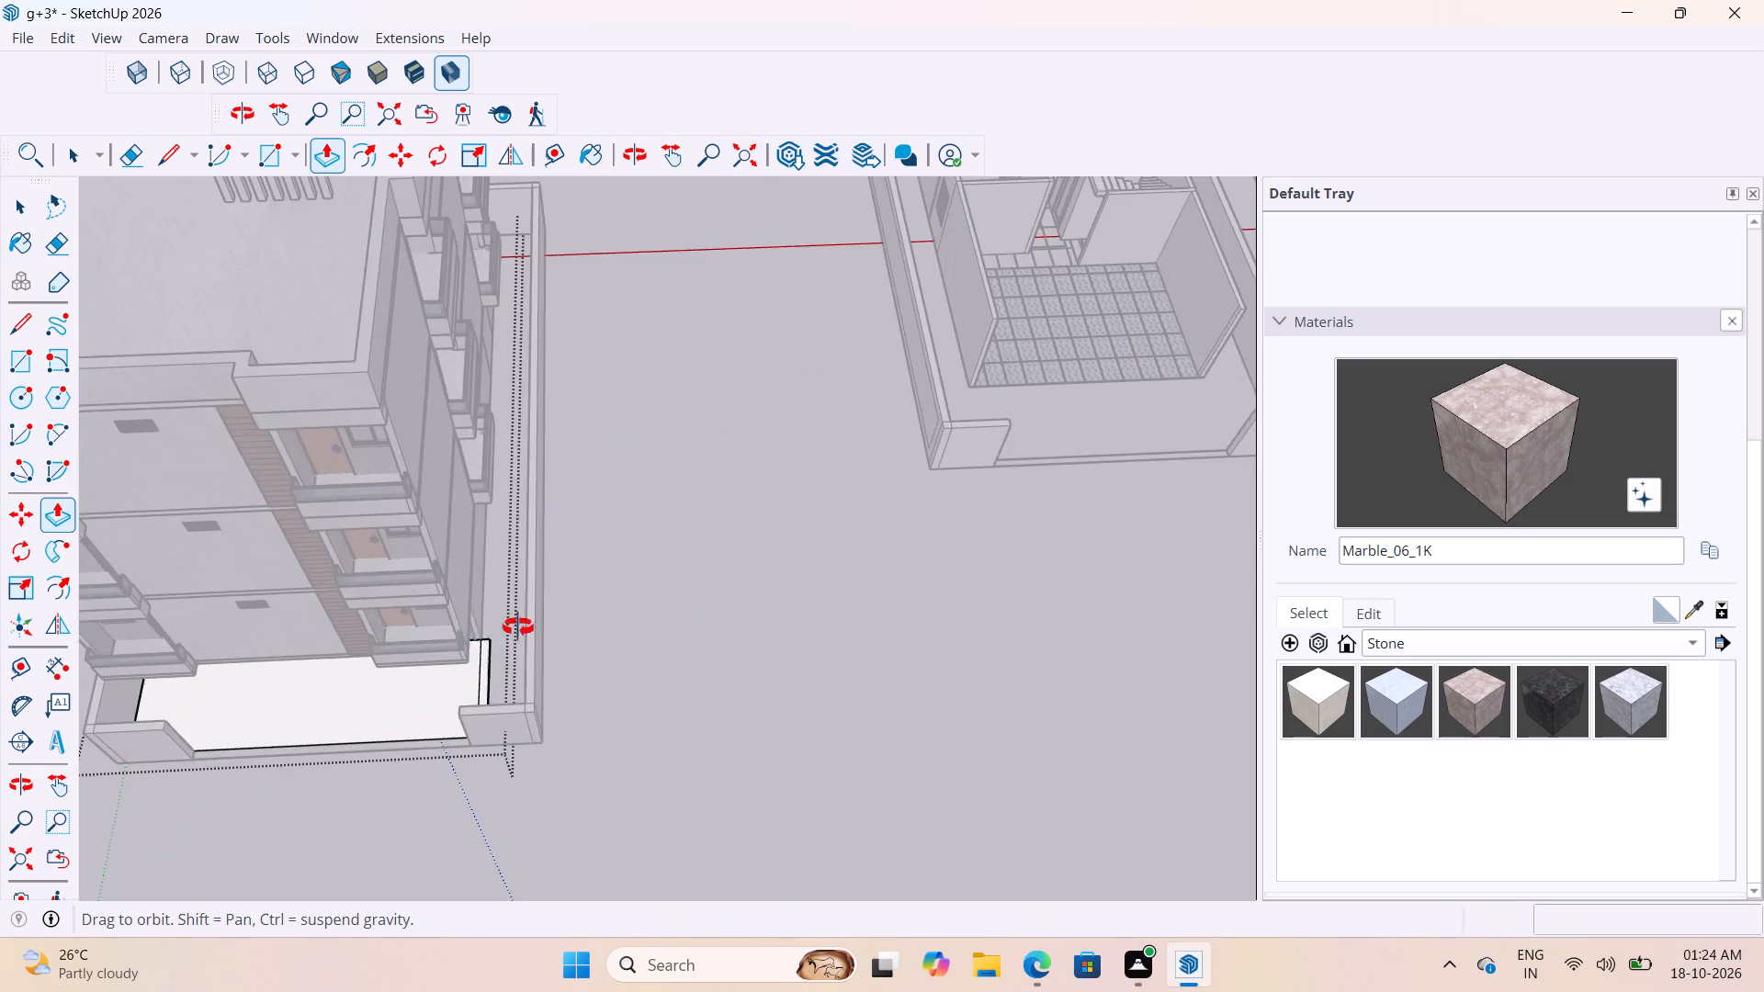
middle_click_drag(518, 627, 634, 638)
scroll(582, 716, "up", 15)
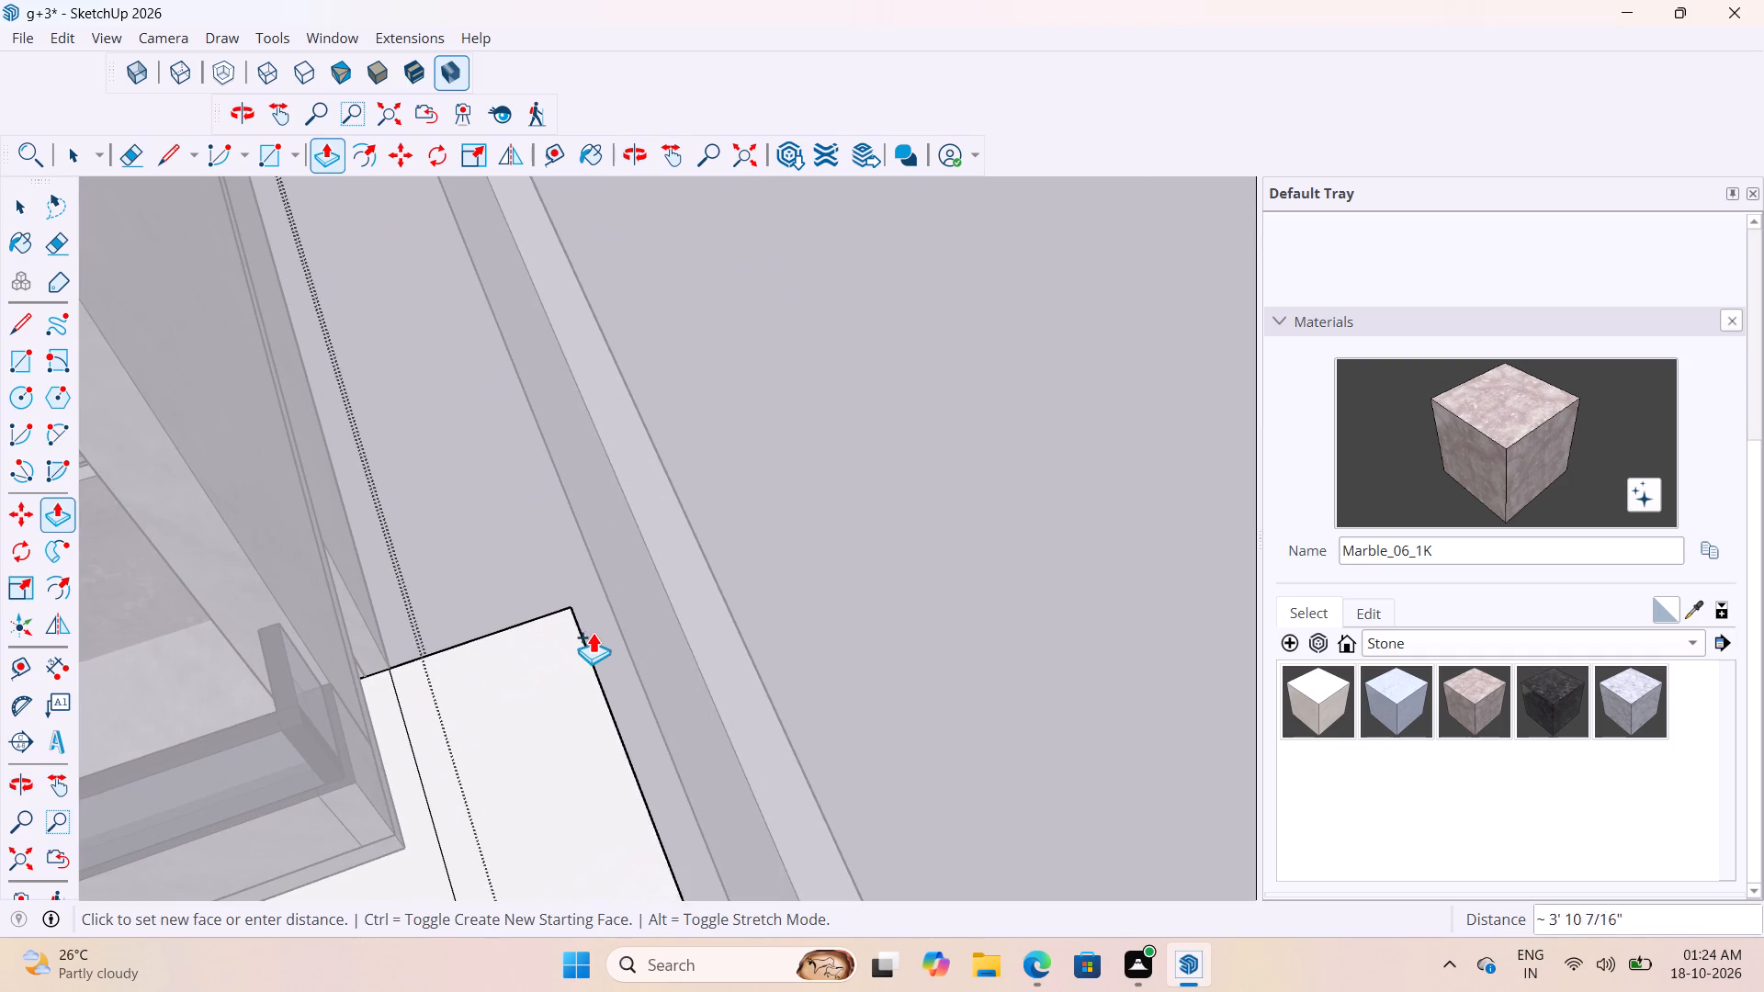
left_click(610, 613)
Push/Pull the thin slab's edge about 46' 6" along the second side passage to the building's rear corner.
scroll(625, 731, "down", 9)
middle_click_drag(689, 778, 590, 776)
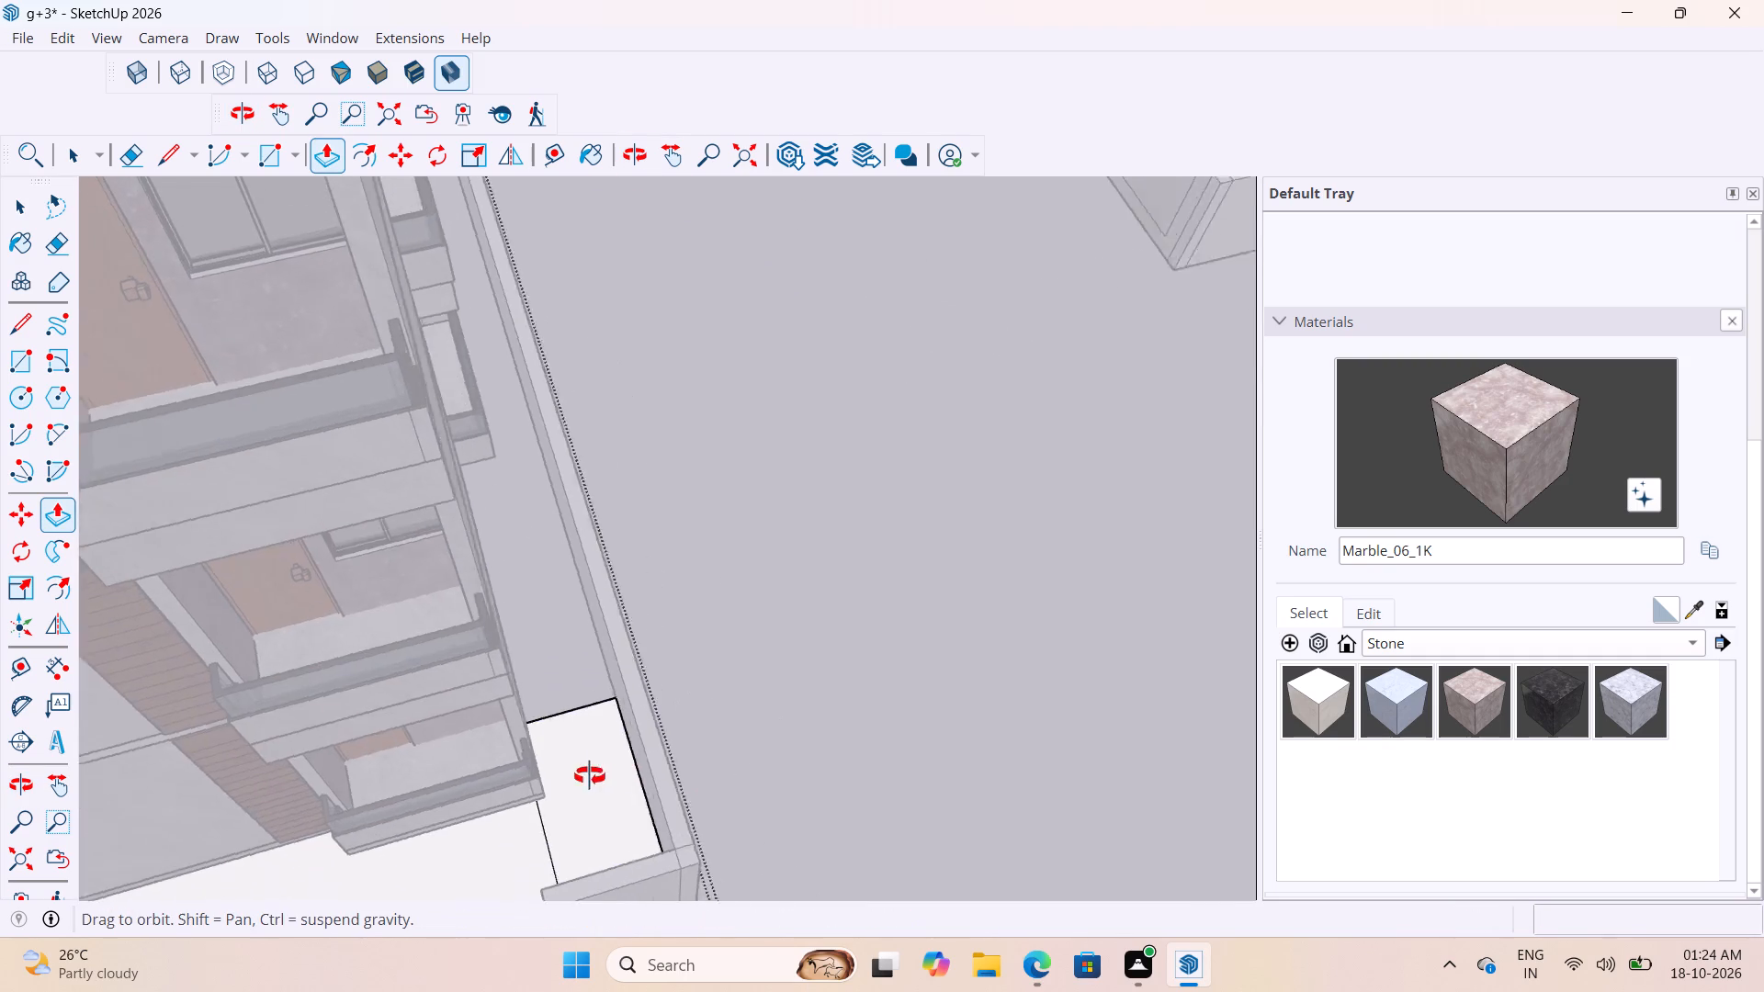
middle_click_drag(590, 776, 0, 869)
scroll(0, 868, "down", 11)
scroll(674, 715, "down", 5)
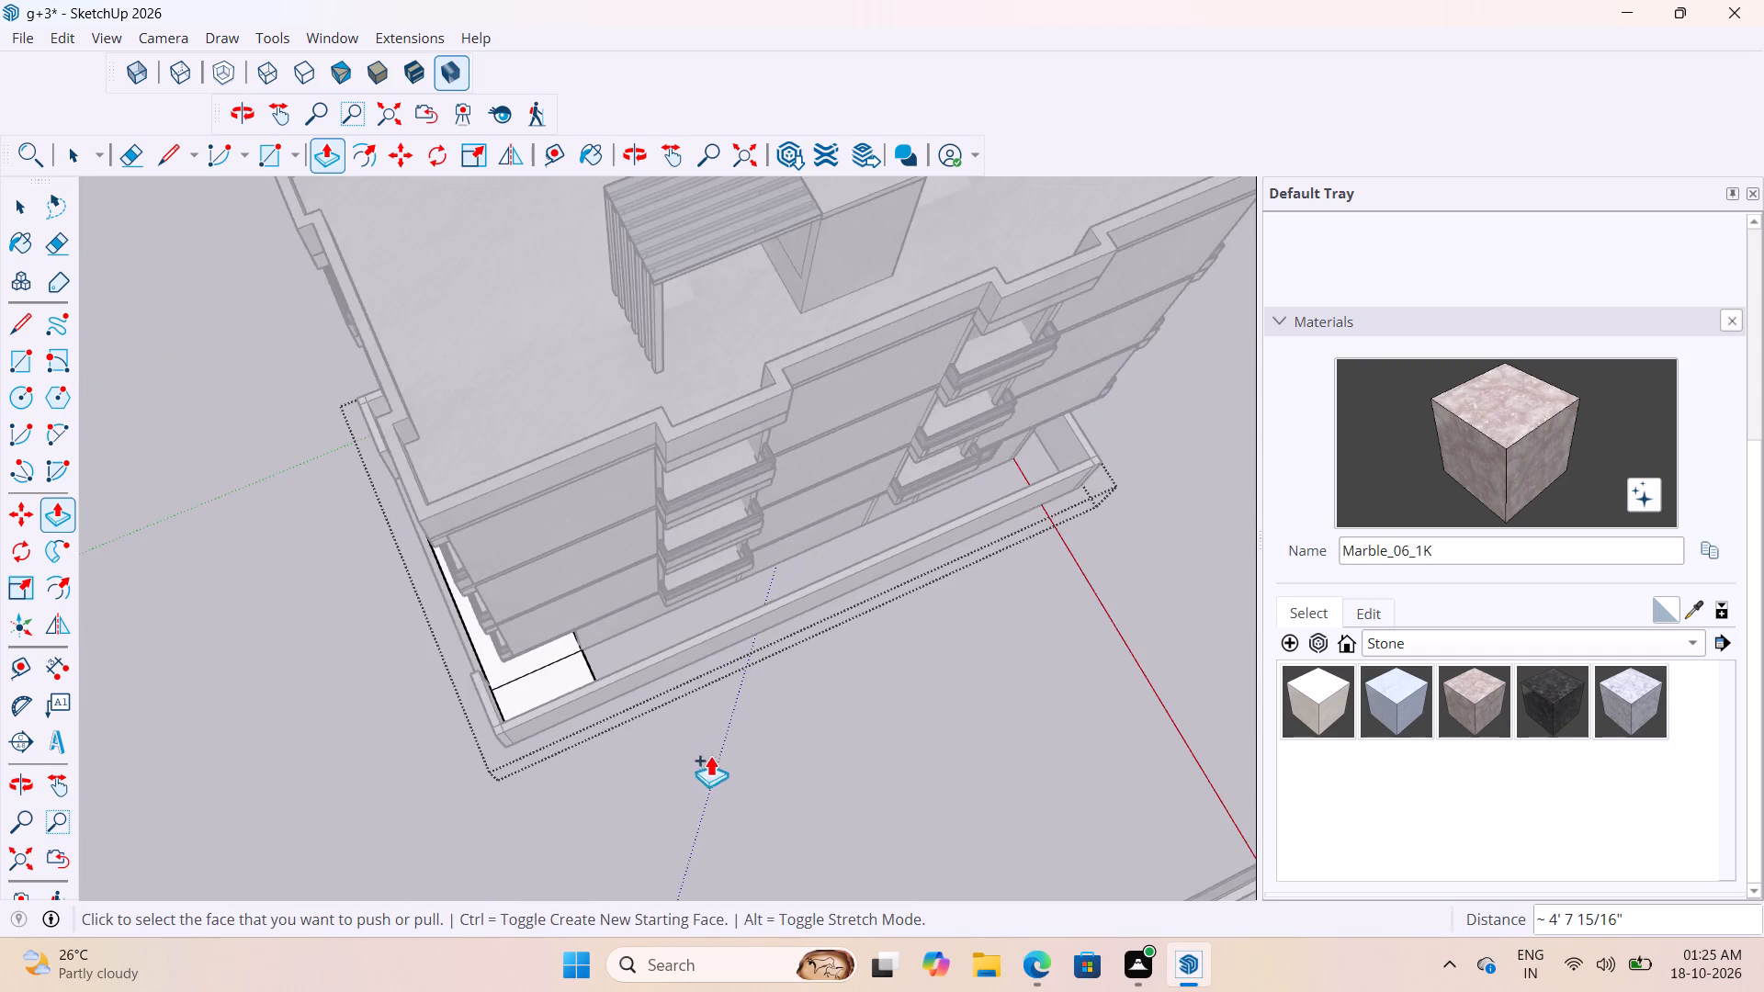
middle_click_drag(694, 746, 199, 725)
scroll(766, 554, "up", 17)
middle_click_drag(553, 598, 469, 548)
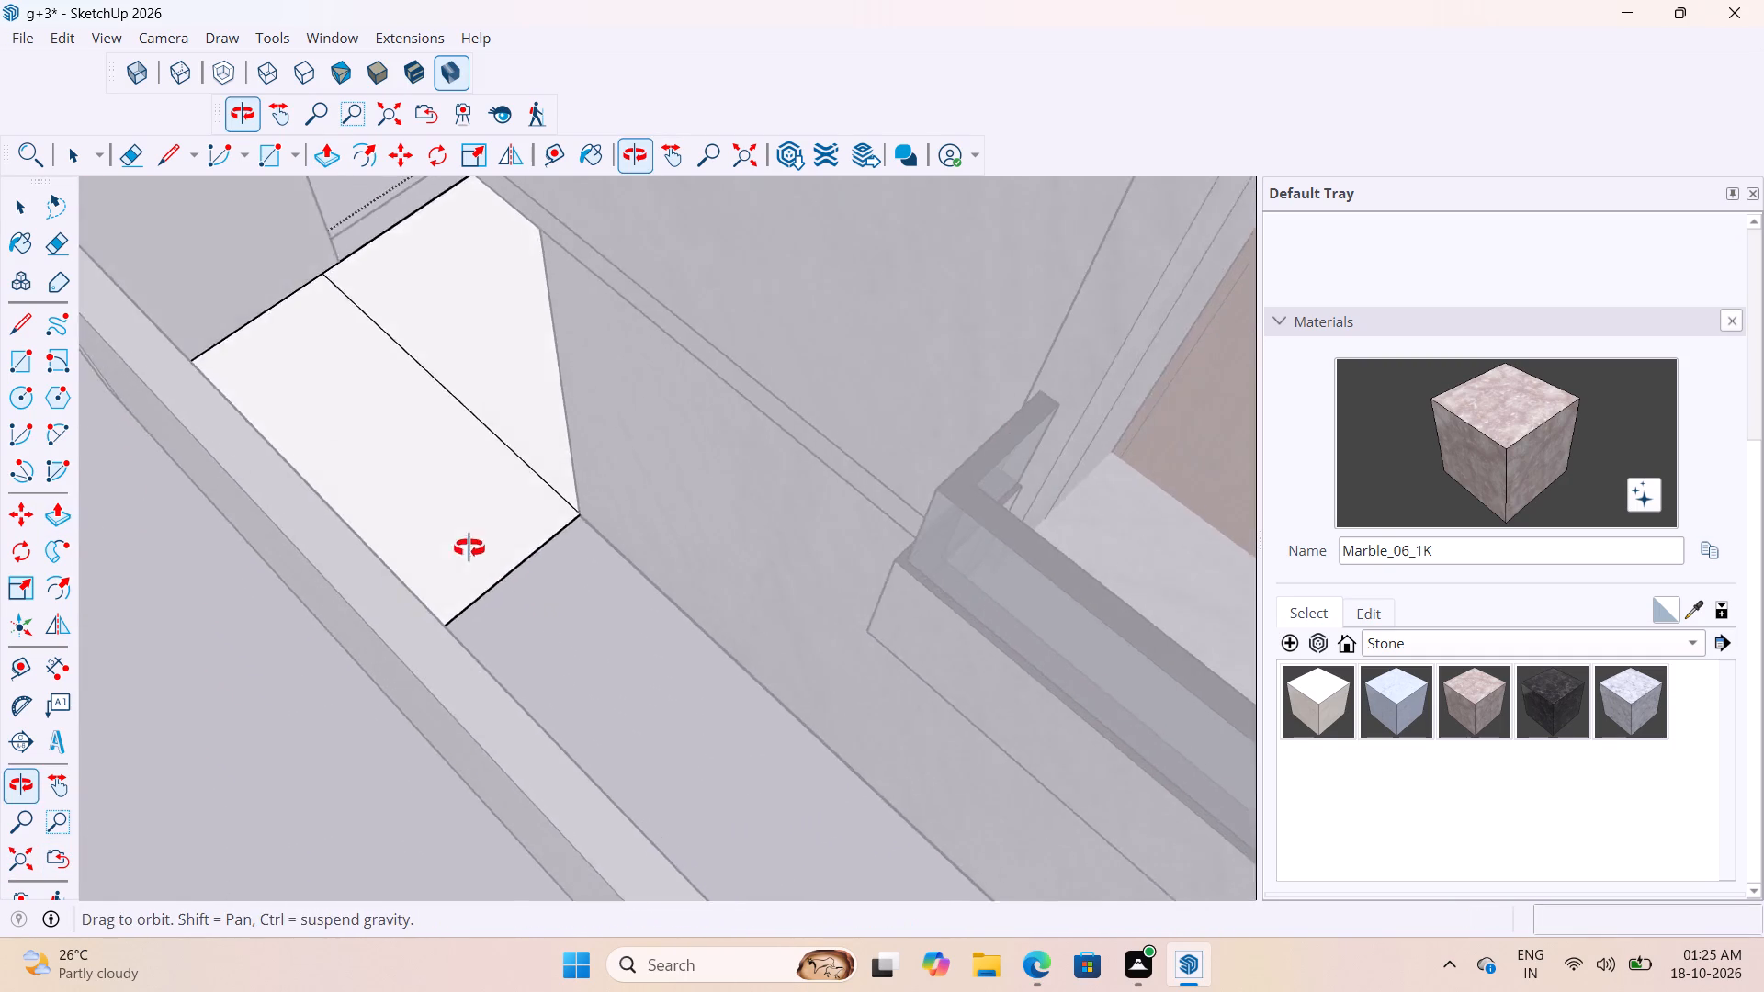
middle_click_drag(469, 548, 436, 535)
scroll(468, 572, "up", 12)
middle_click_drag(485, 552, 383, 433)
scroll(661, 655, "up", 4)
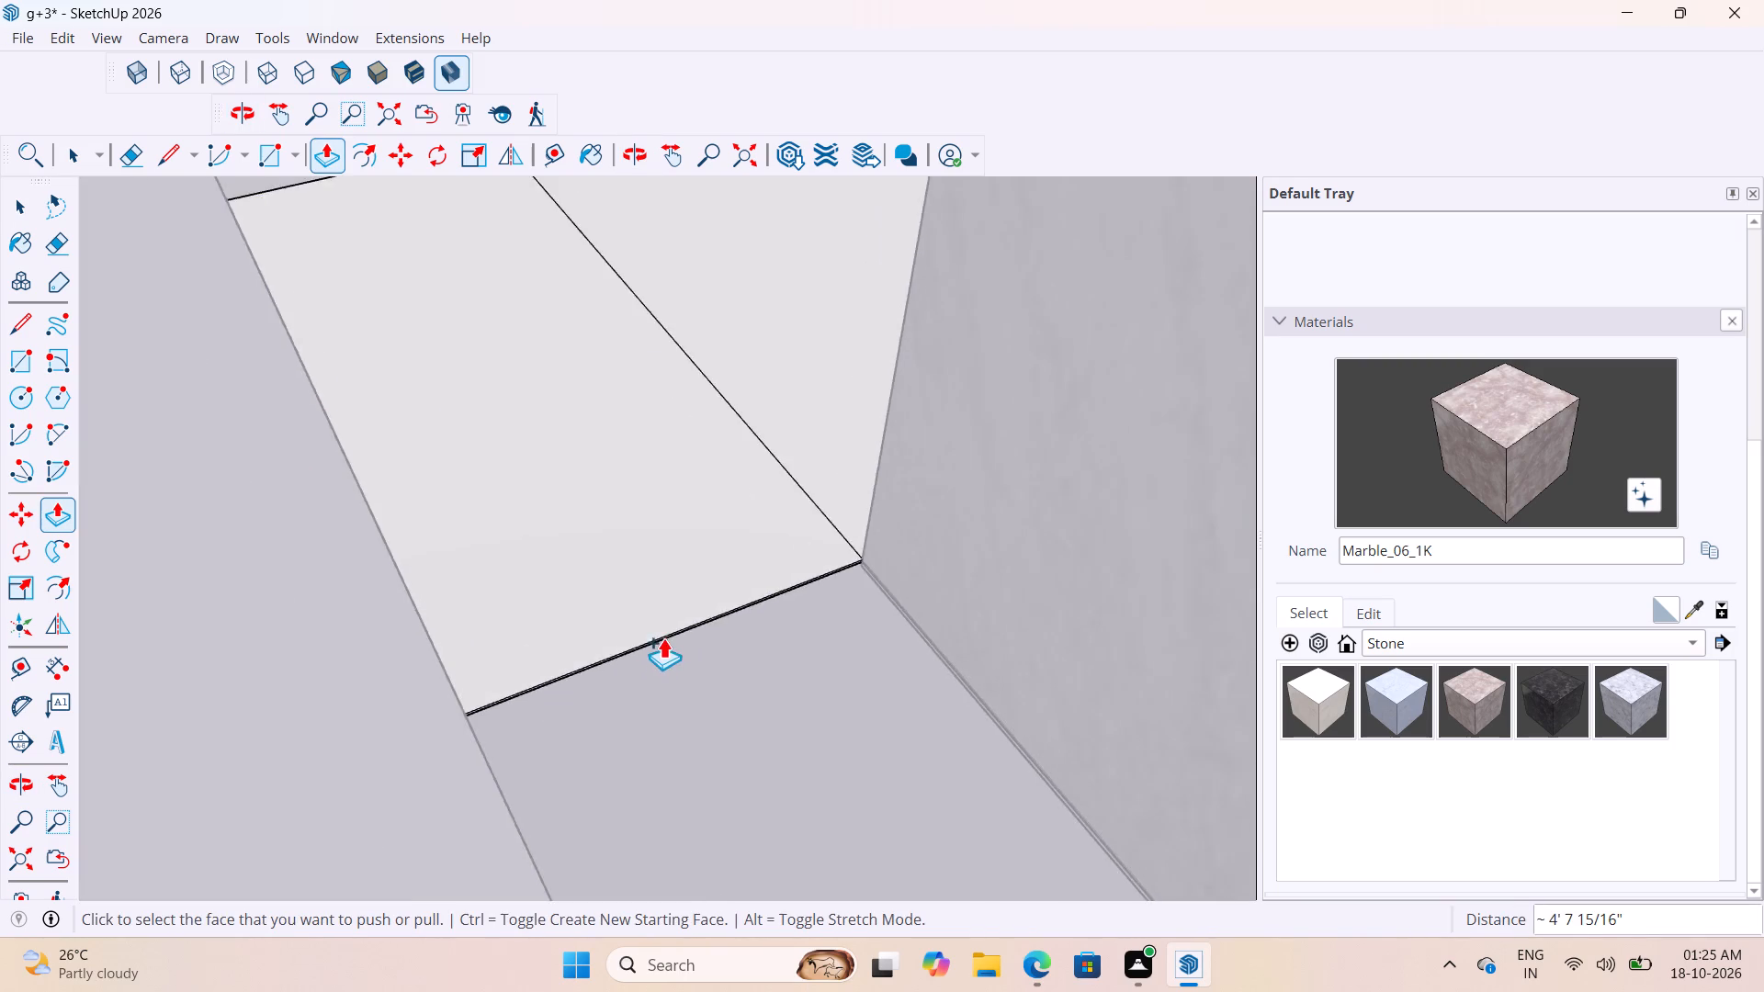
scroll(663, 637, "up", 16)
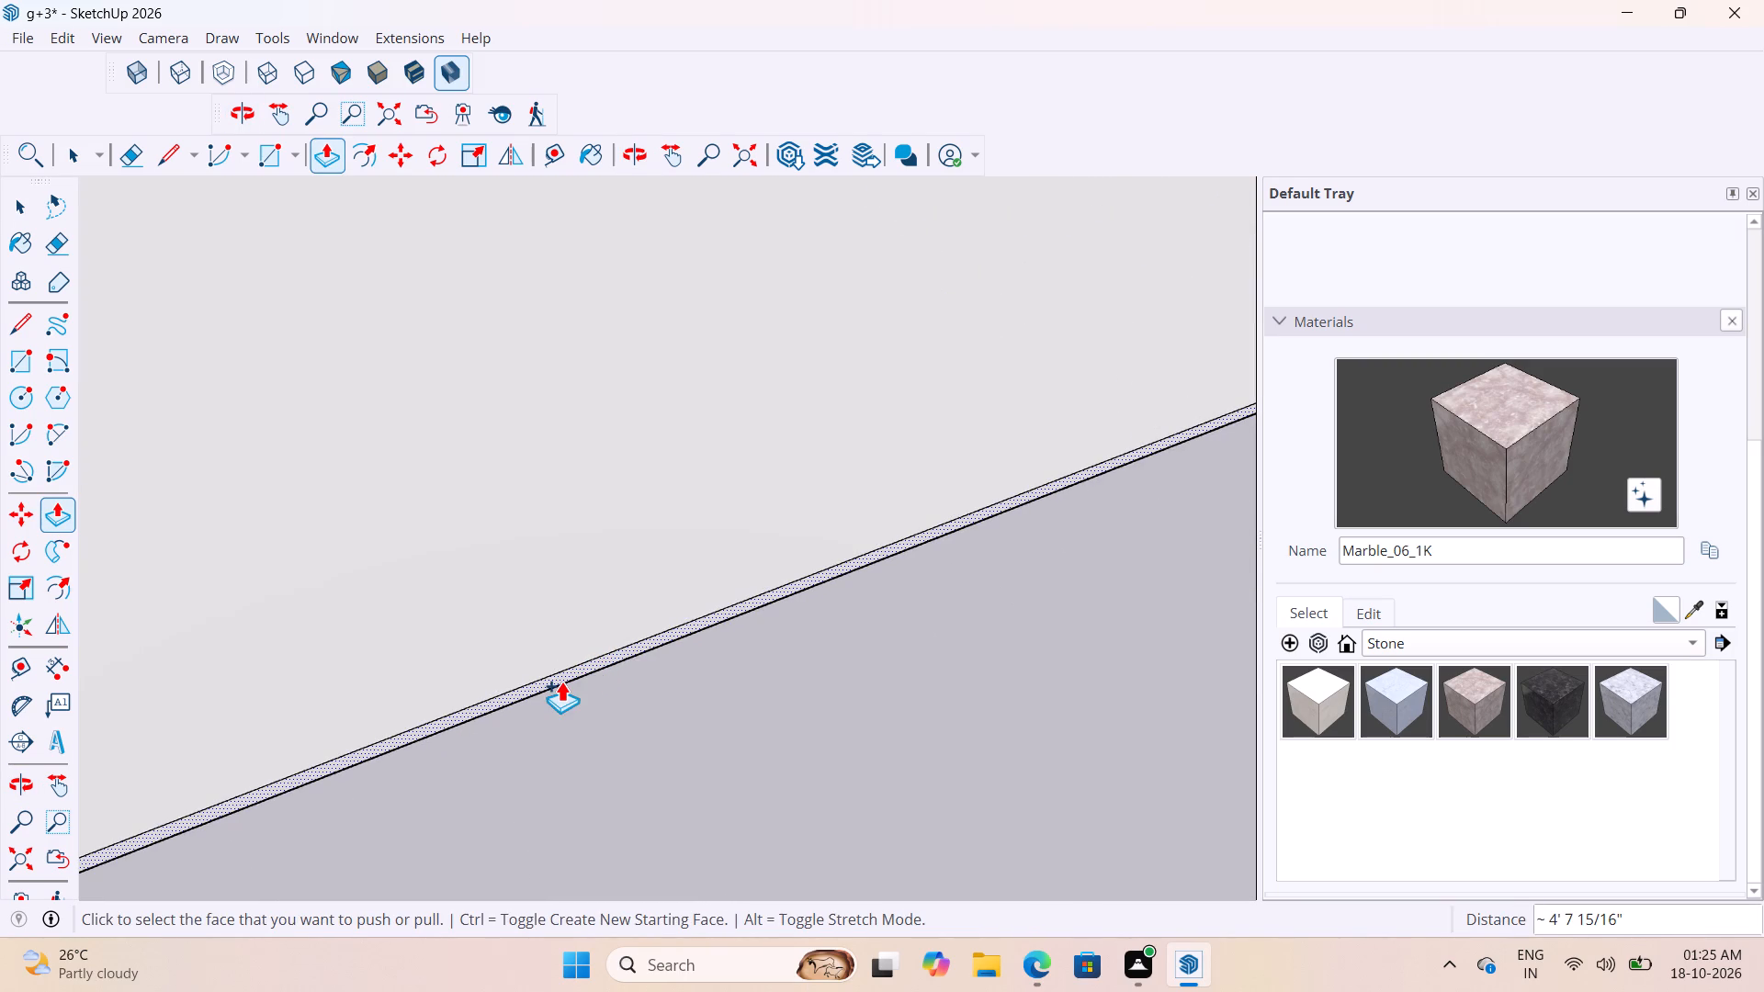
left_click(561, 682)
scroll(721, 806, "down", 20)
scroll(721, 806, "down", 4)
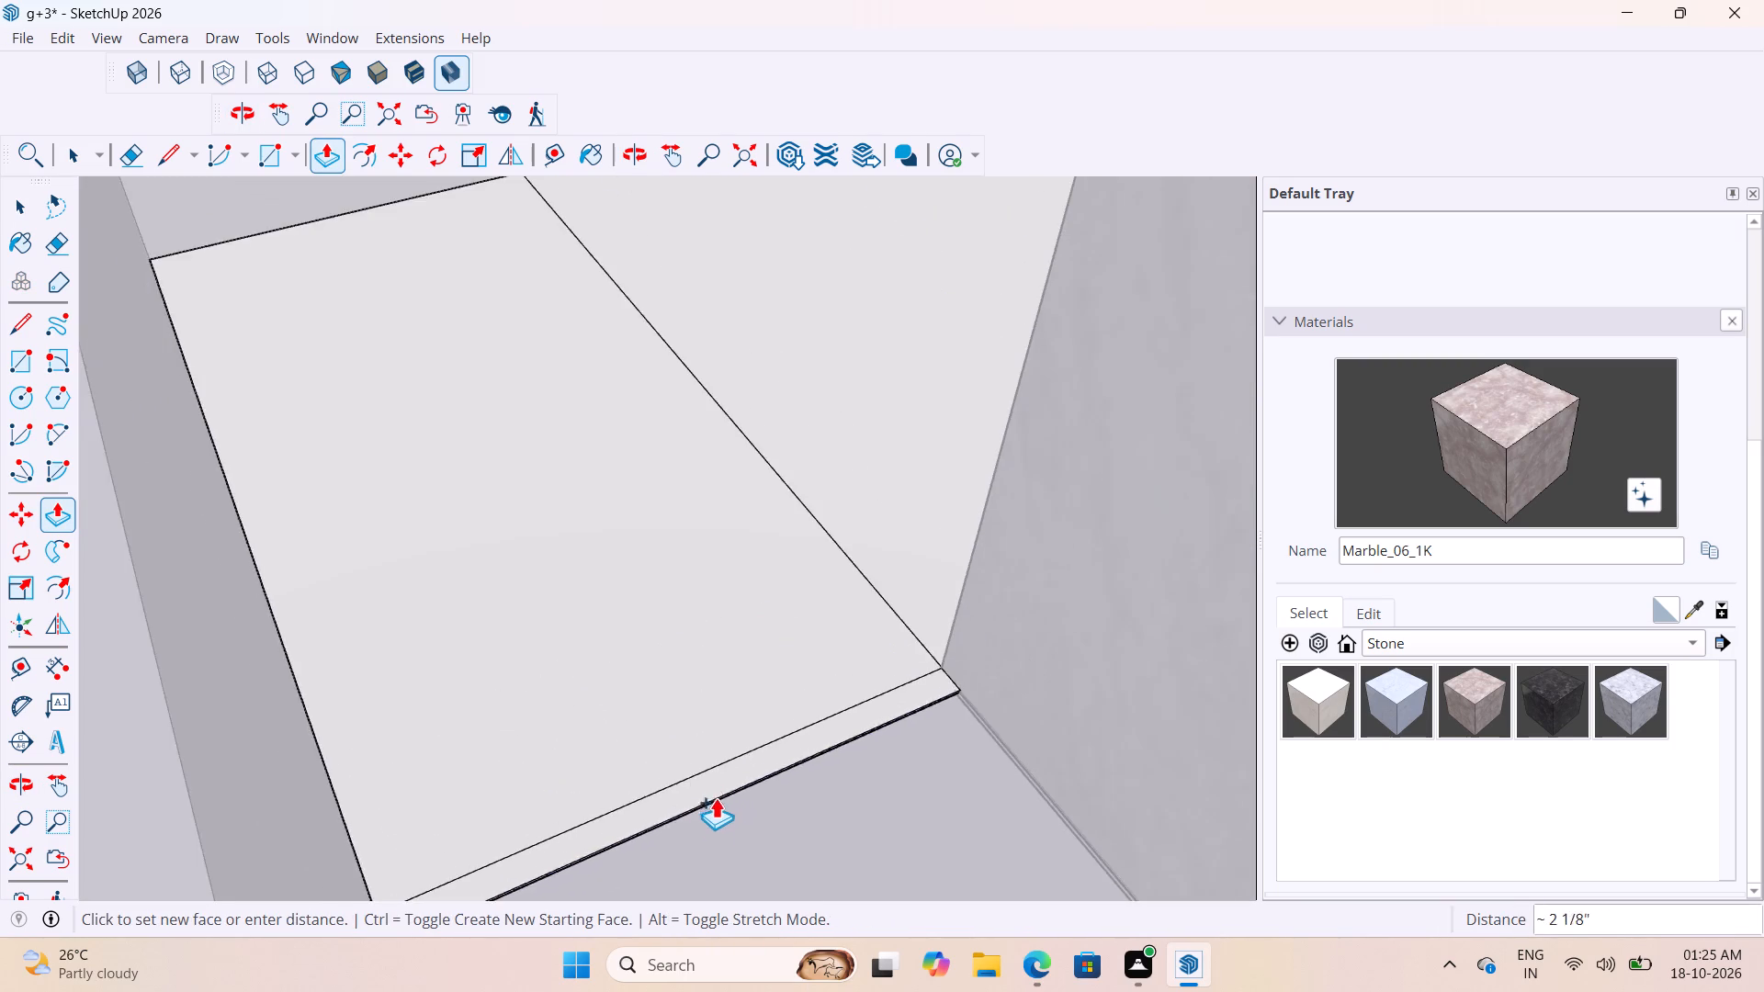
scroll(716, 797, "down", 20)
scroll(716, 797, "down", 20)
scroll(716, 797, "down", 1)
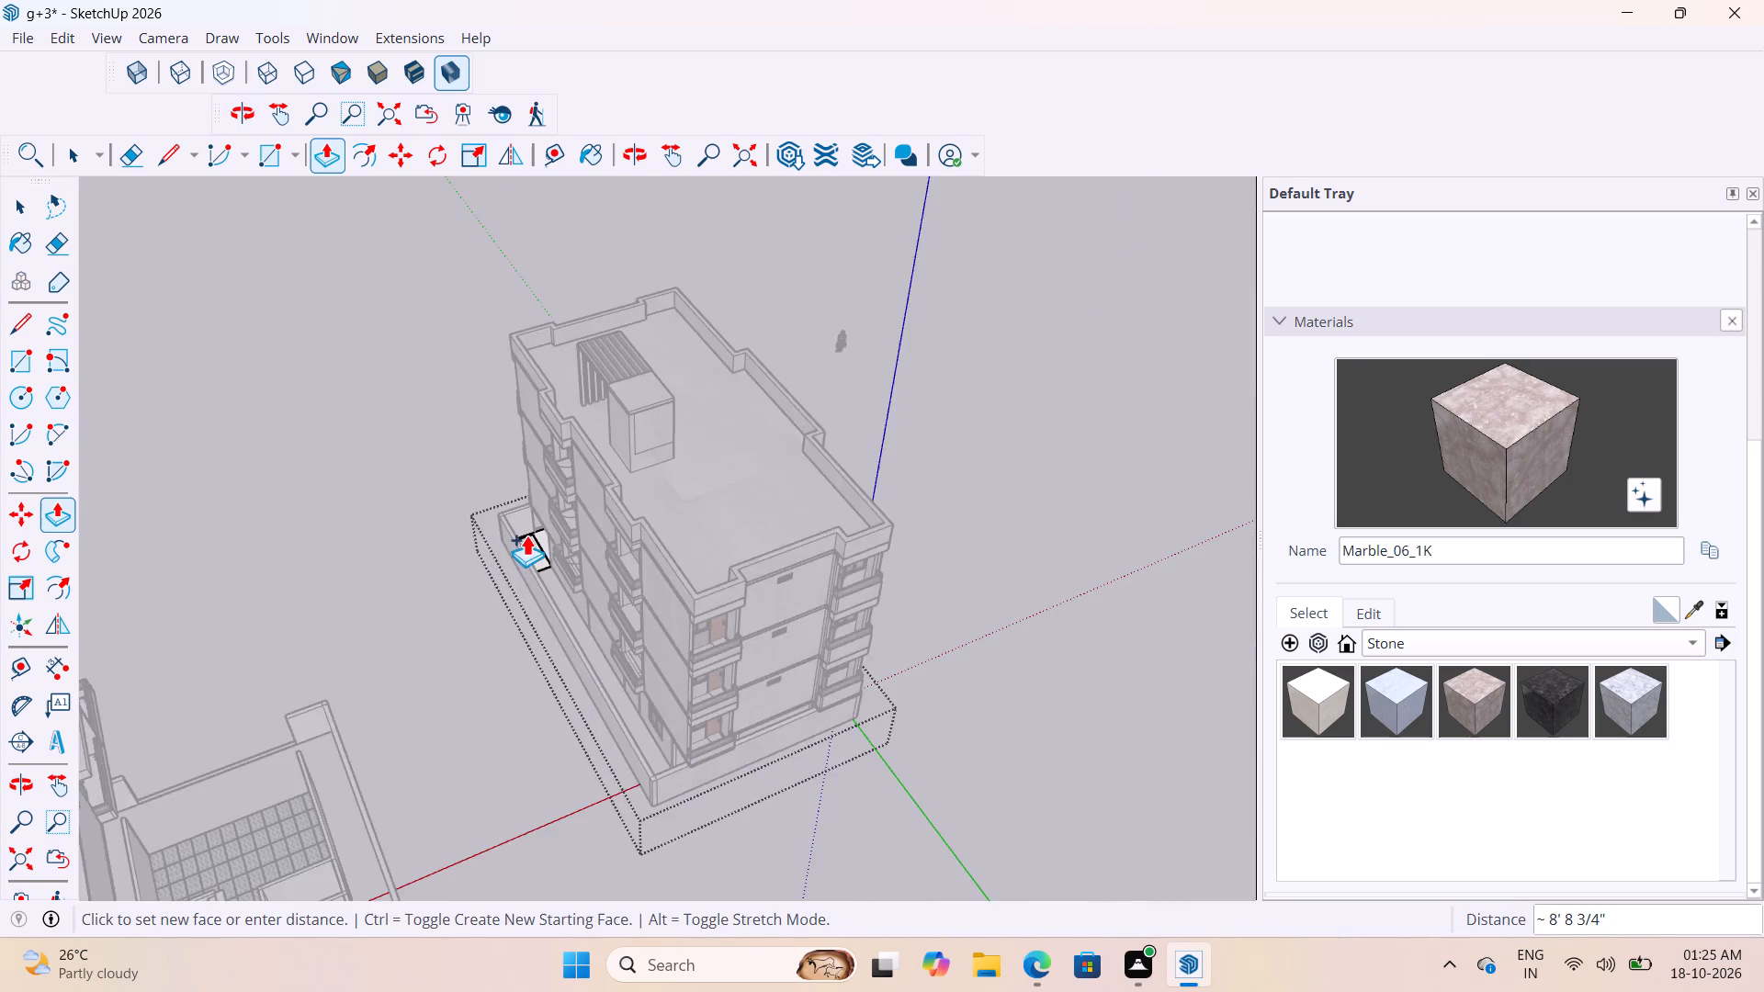
scroll(526, 535, "down", 7)
scroll(637, 661, "up", 20)
scroll(637, 661, "up", 4)
middle_click_drag(548, 603, 576, 626)
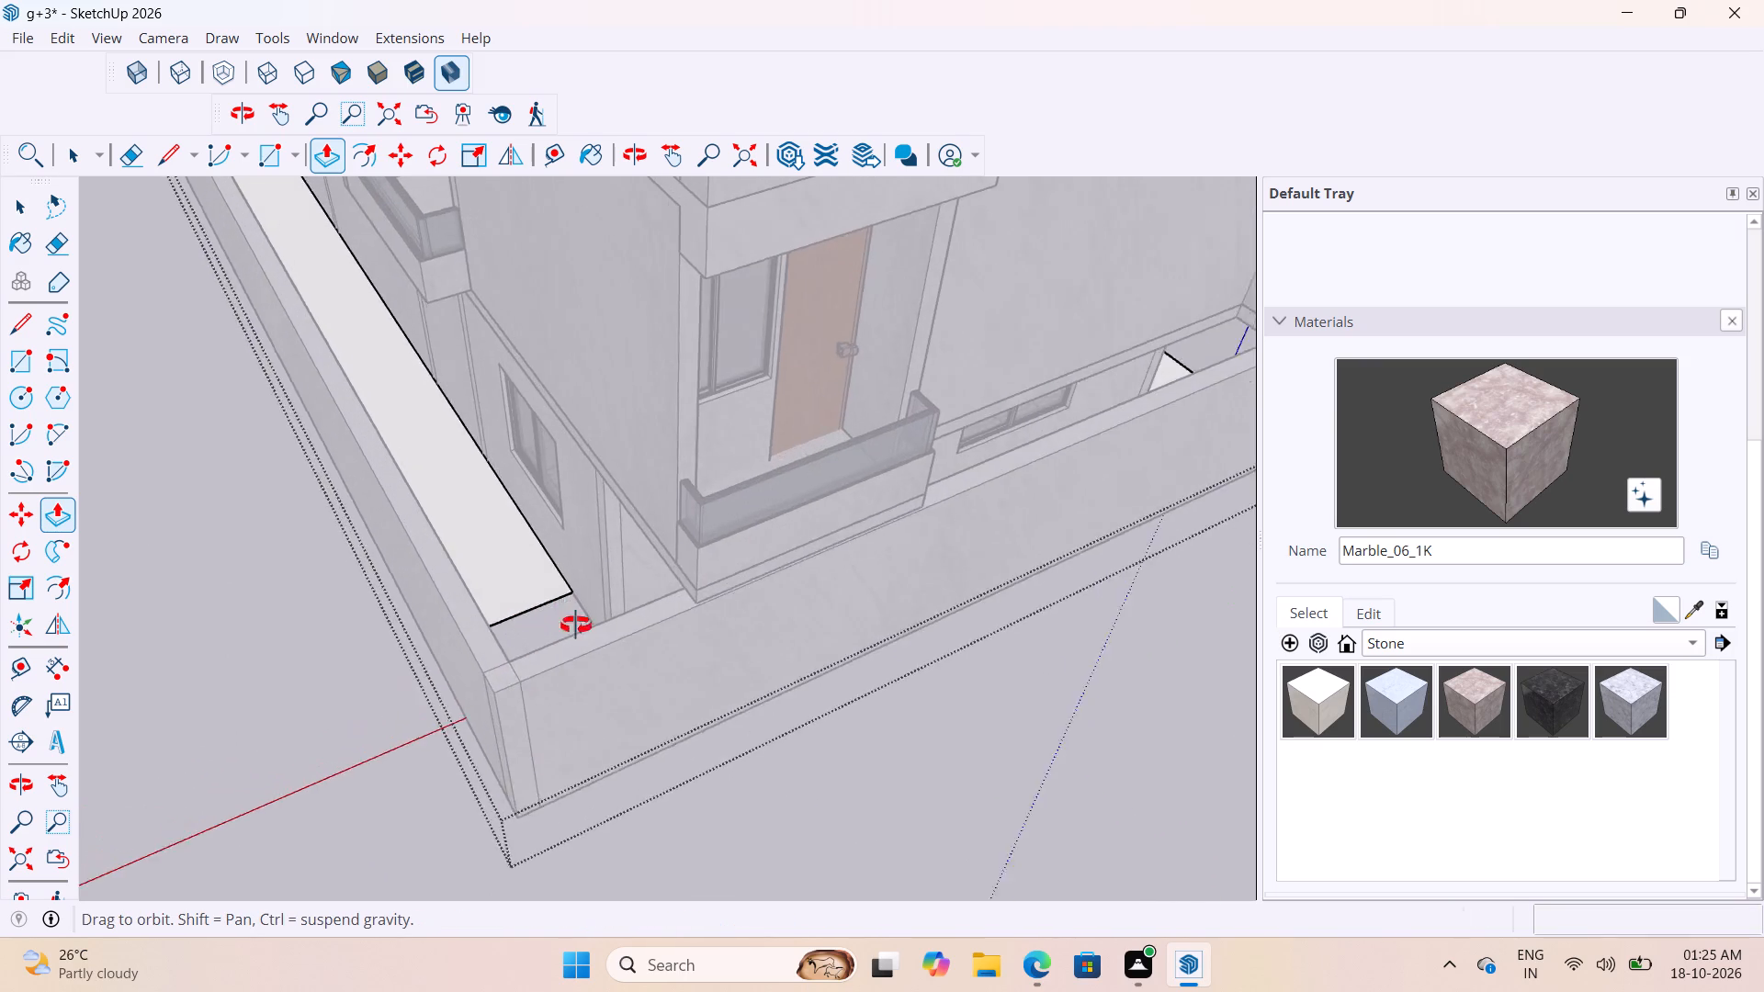
middle_click_drag(576, 626, 748, 750)
scroll(626, 603, "up", 14)
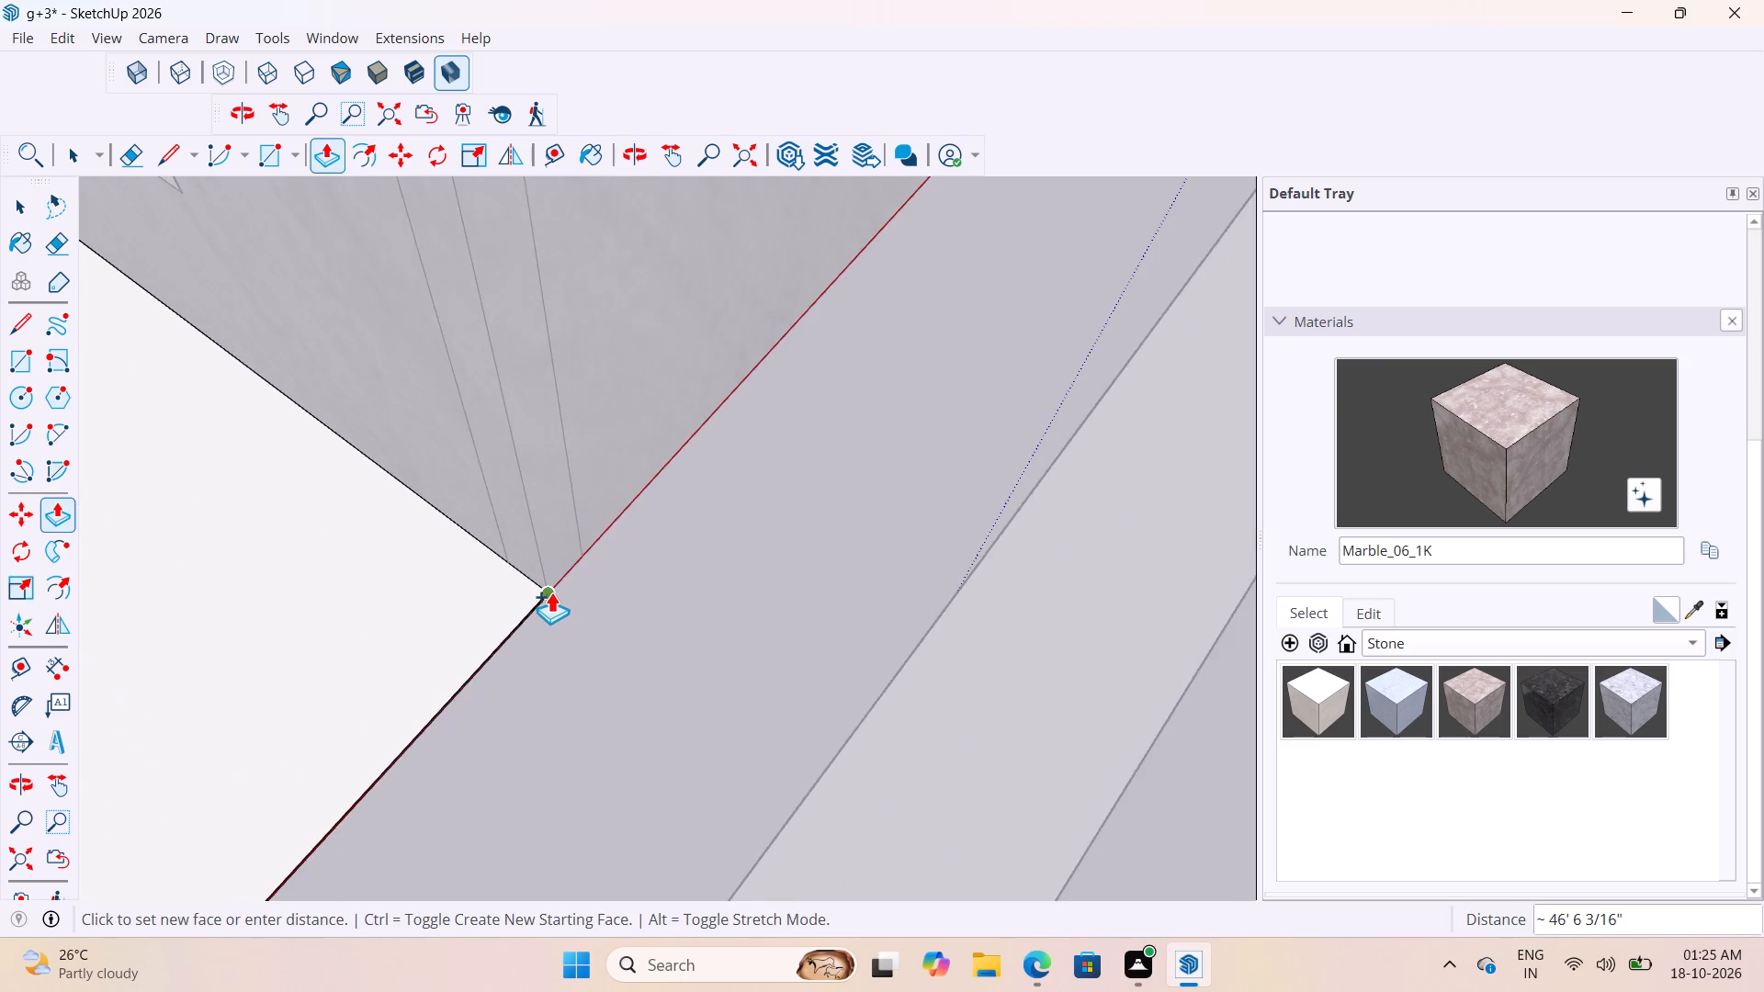
scroll(551, 592, "up", 3)
left_click(538, 592)
Push/Pull the second side passage slab's end about 3' 5" further to the rear compound wall's inner face.
scroll(509, 688, "up", 6)
middle_click_drag(497, 672, 444, 636)
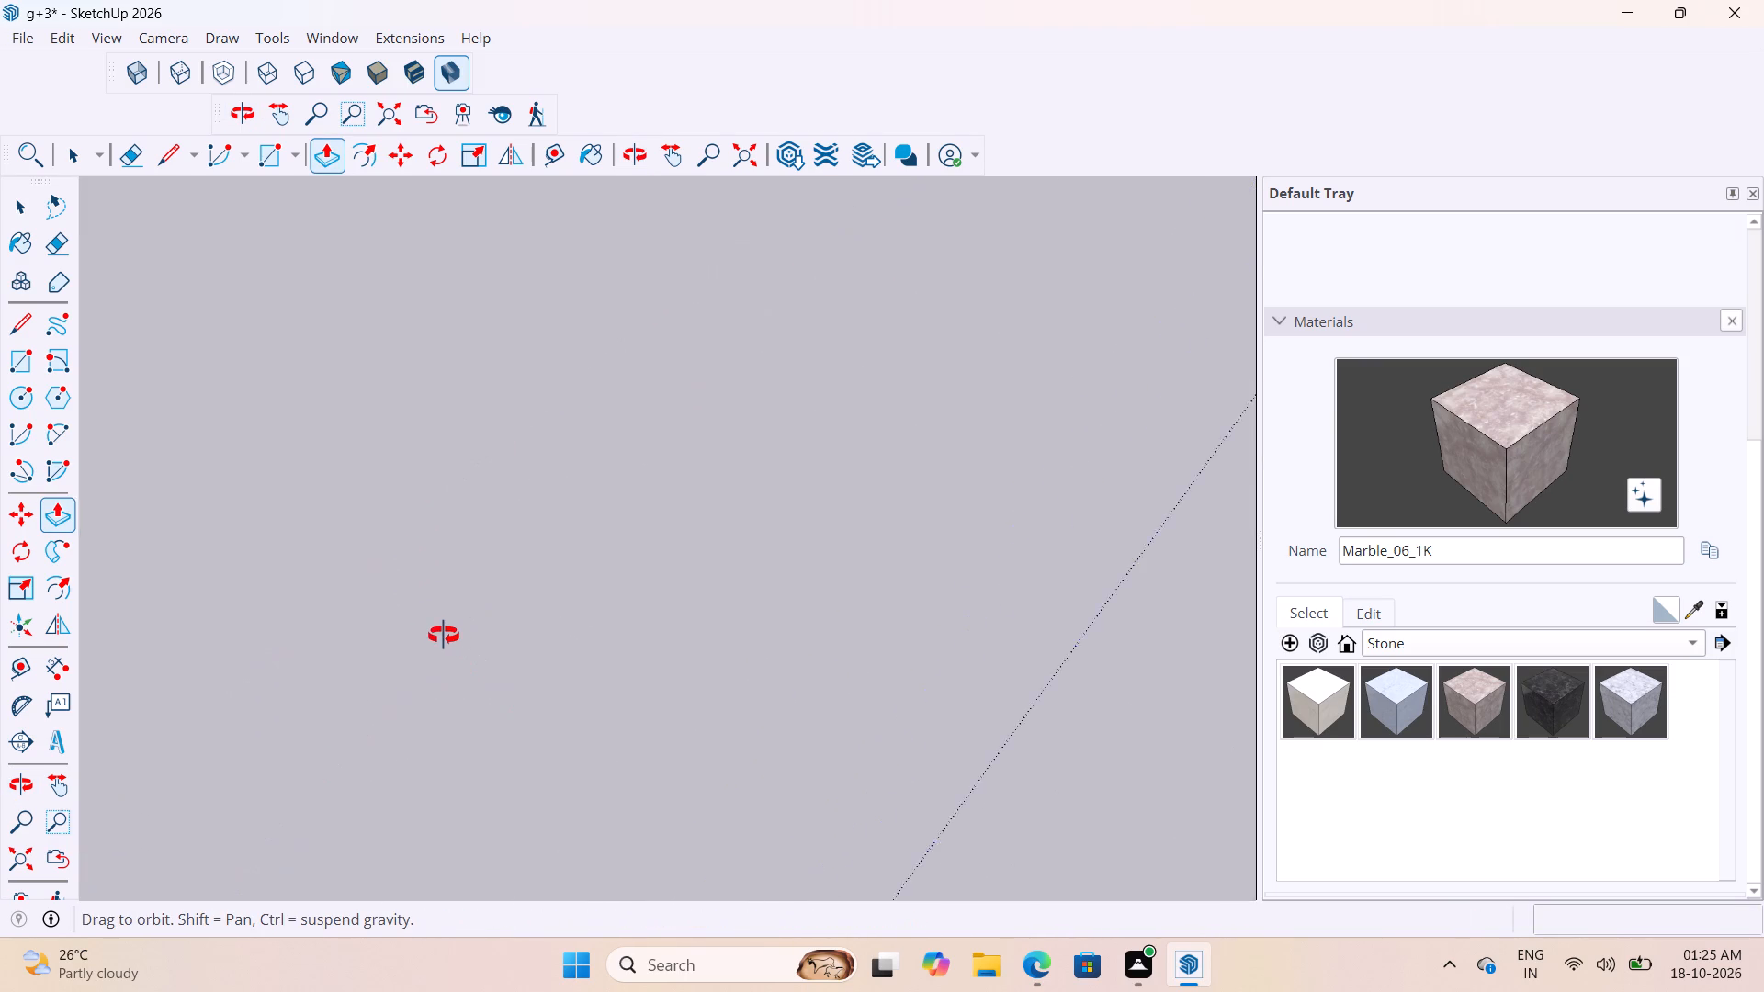
middle_click_drag(444, 636, 442, 658)
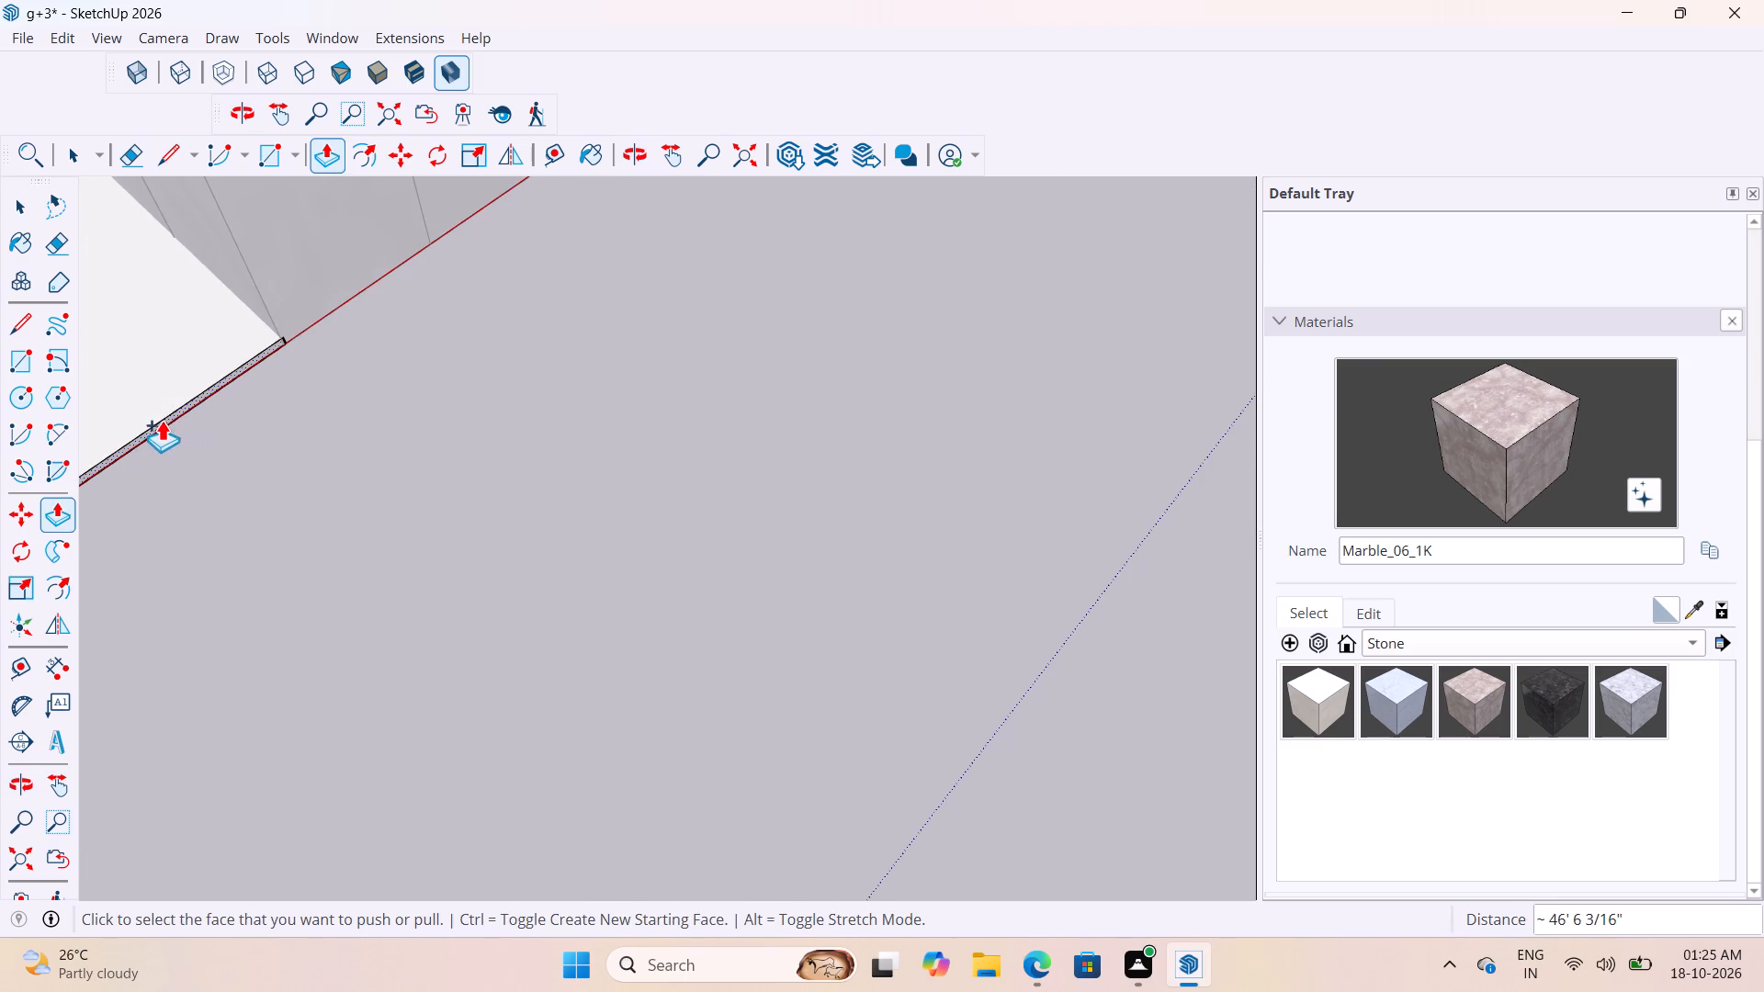
scroll(299, 553, "down", 5)
scroll(180, 547, "up", 6)
scroll(201, 439, "up", 4)
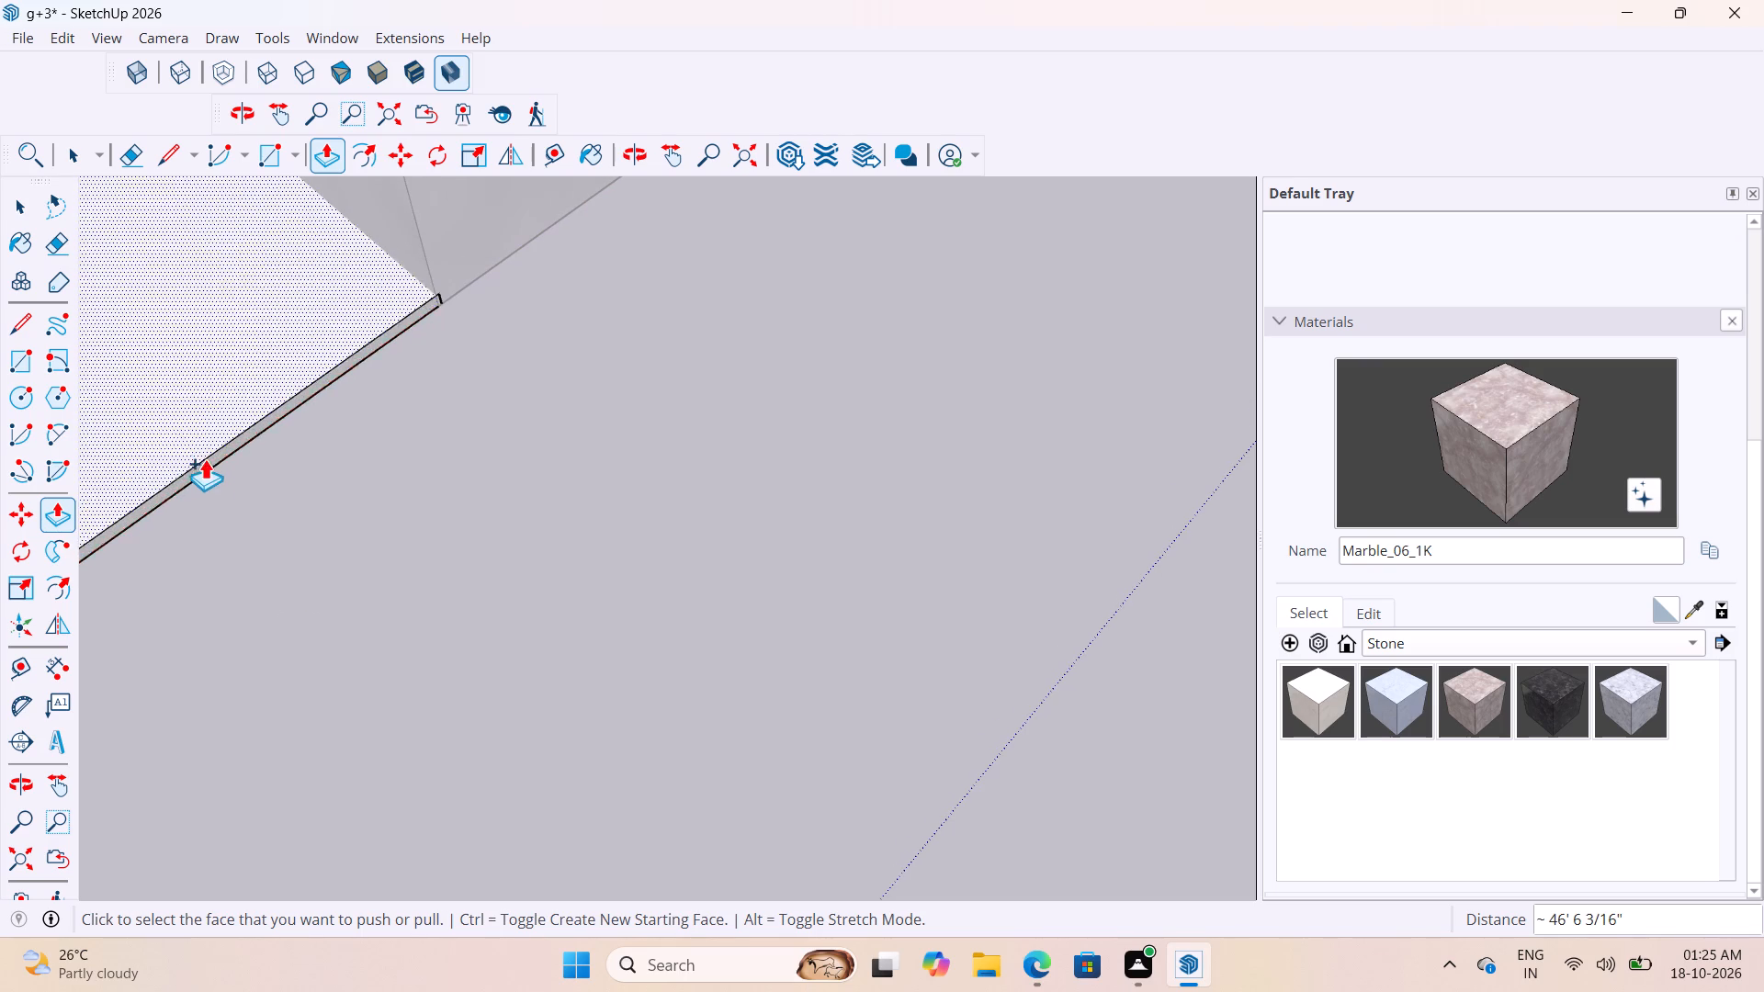
left_click(209, 460)
scroll(367, 509, "down", 18)
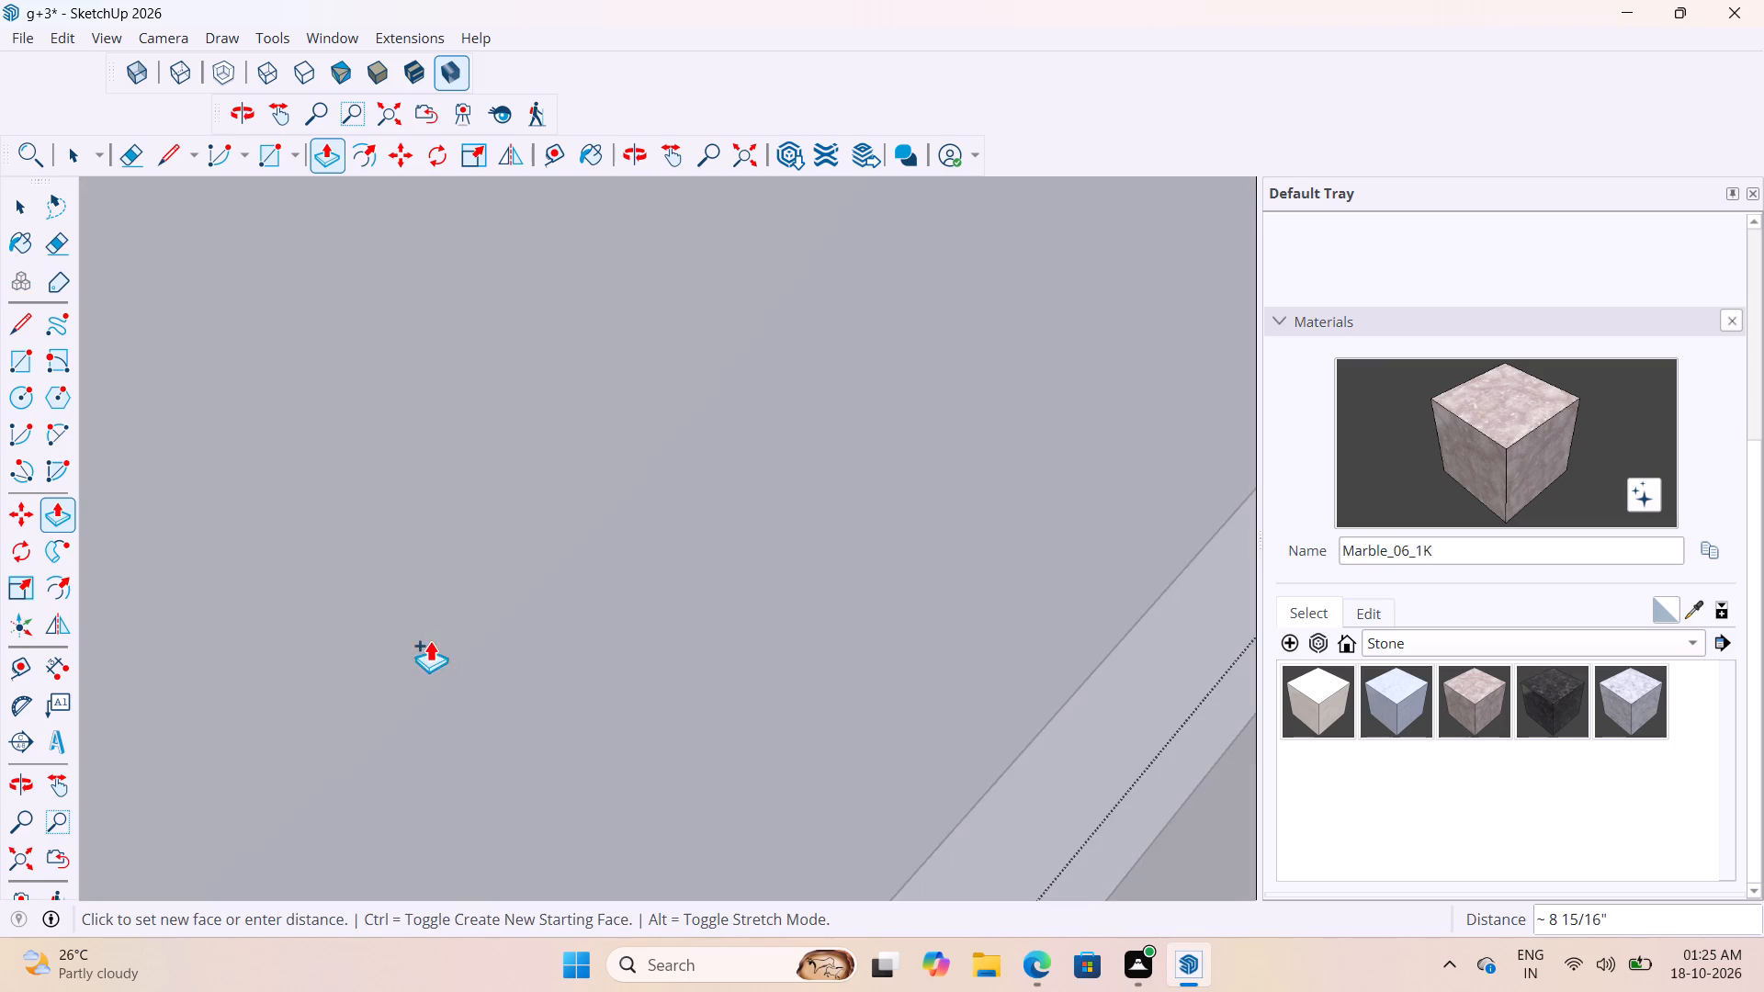
scroll(430, 640, "down", 6)
middle_click_drag(483, 670, 526, 700)
left_click(744, 166)
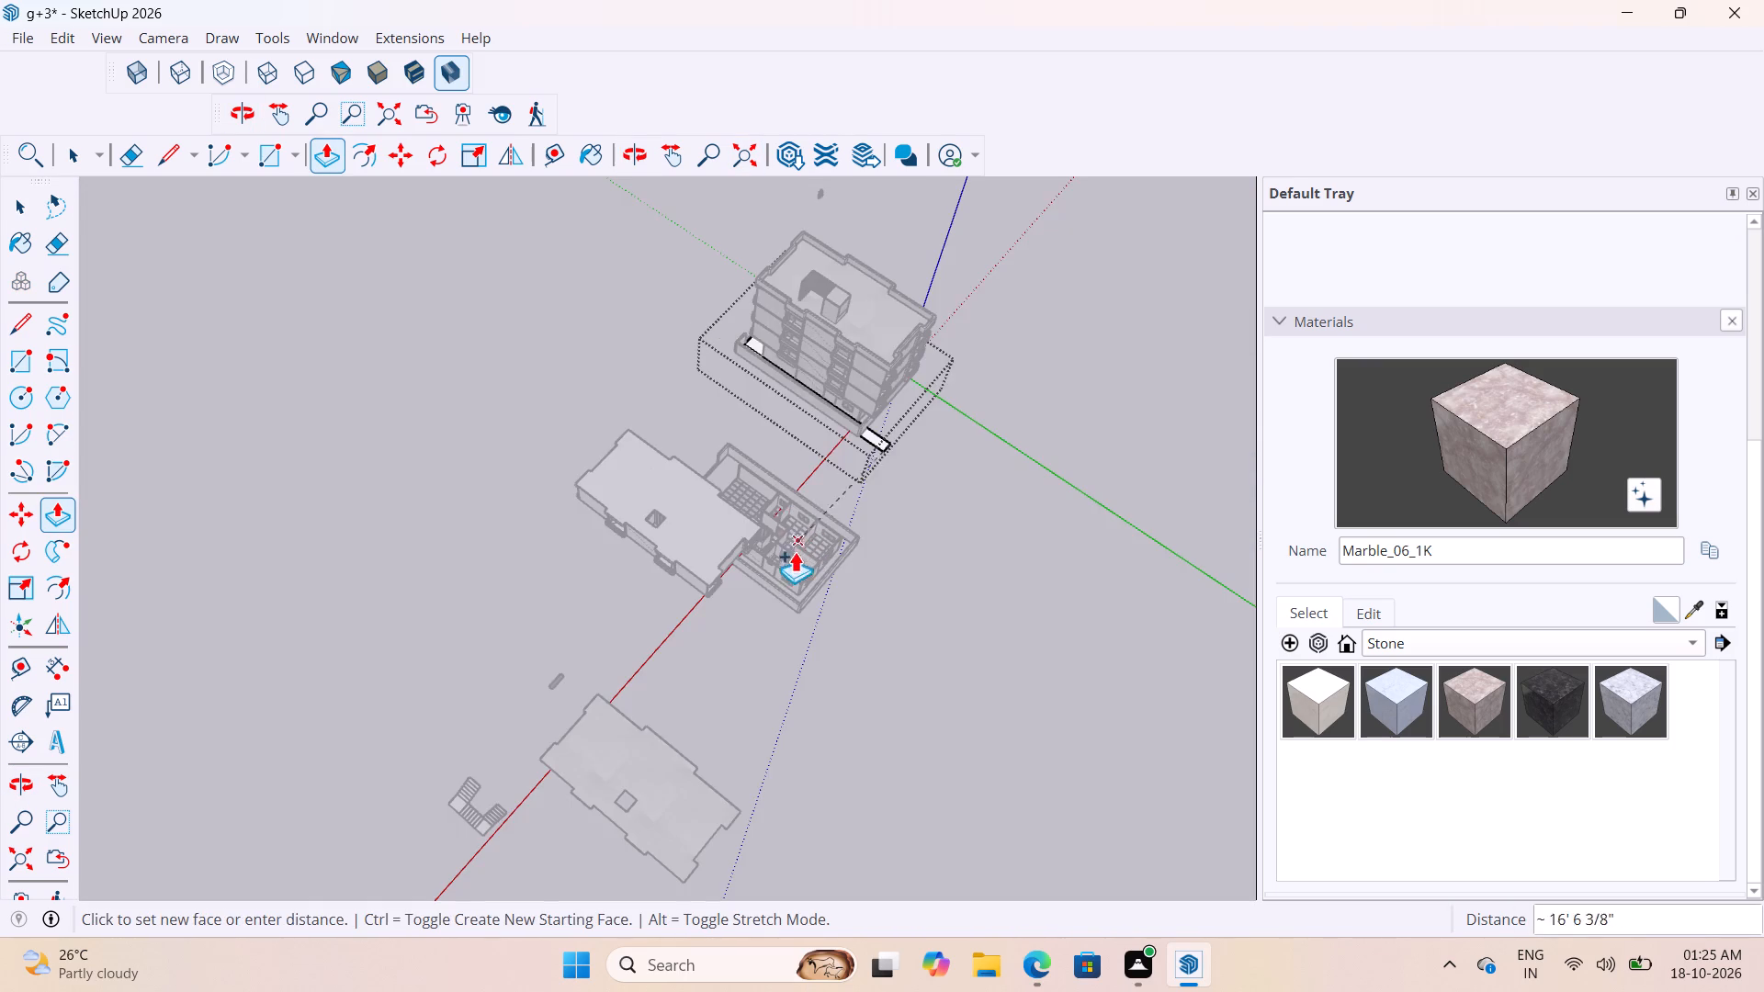
scroll(793, 569, "up", 3)
scroll(878, 365, "up", 20)
scroll(878, 365, "up", 3)
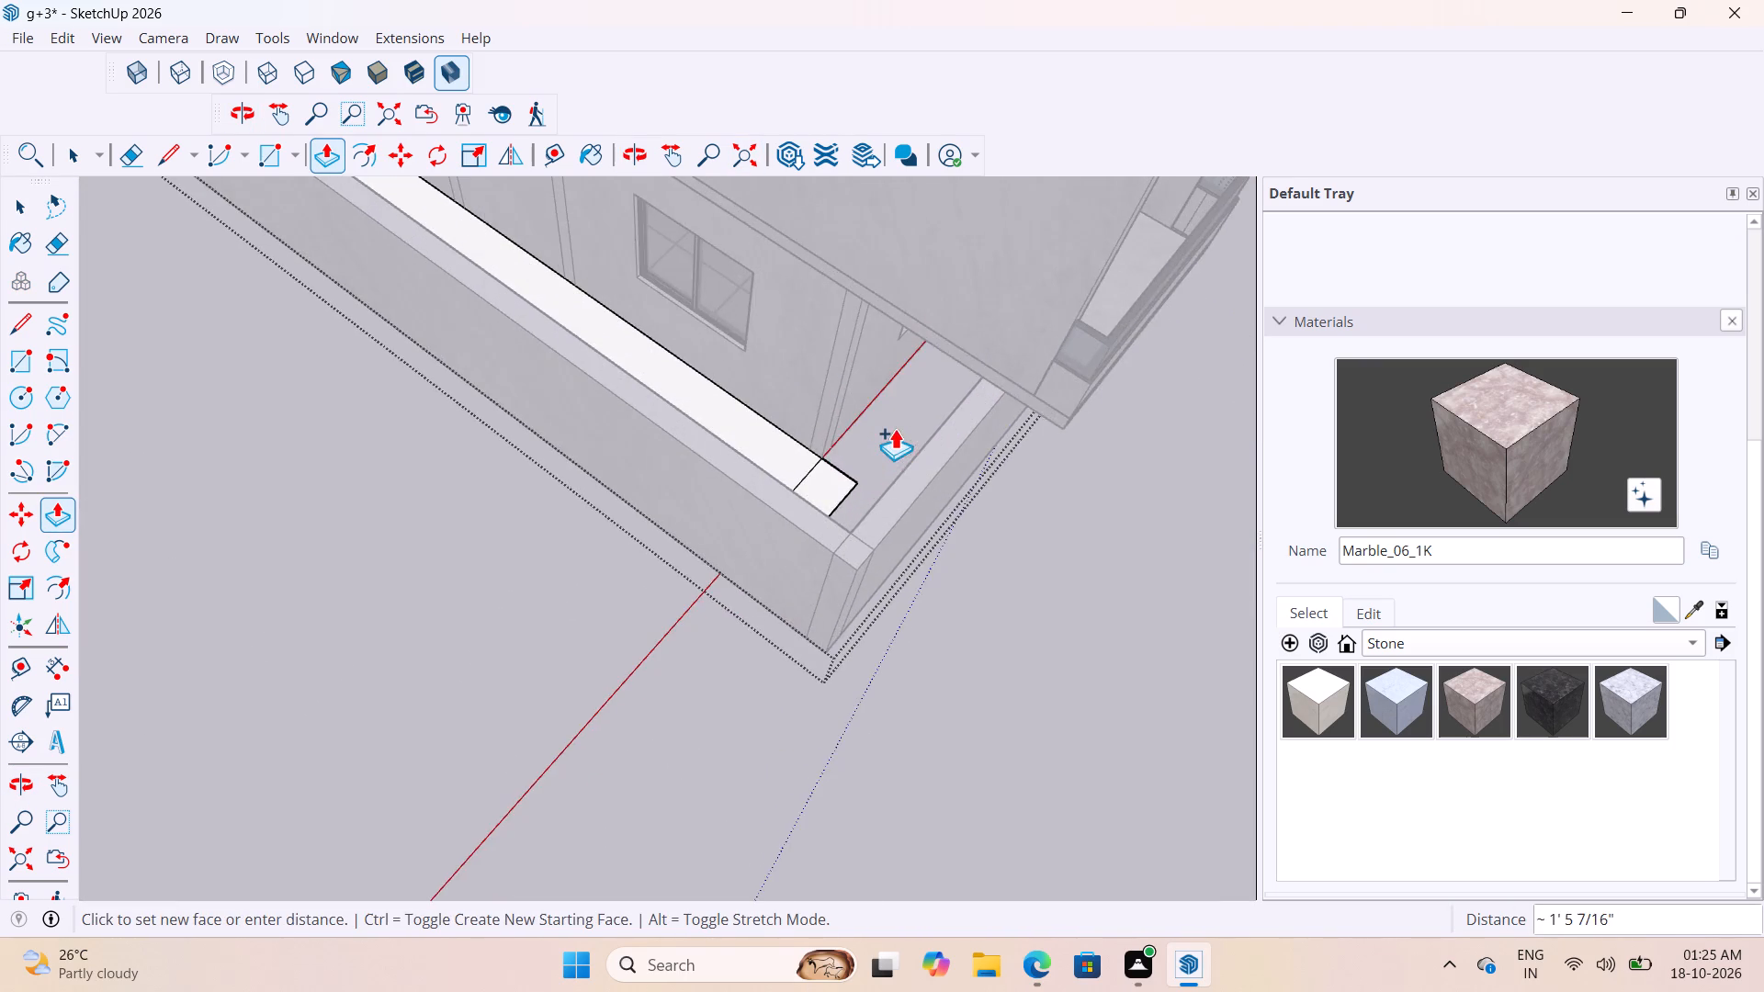
middle_click_drag(899, 429, 1190, 490)
scroll(900, 392, "up", 10)
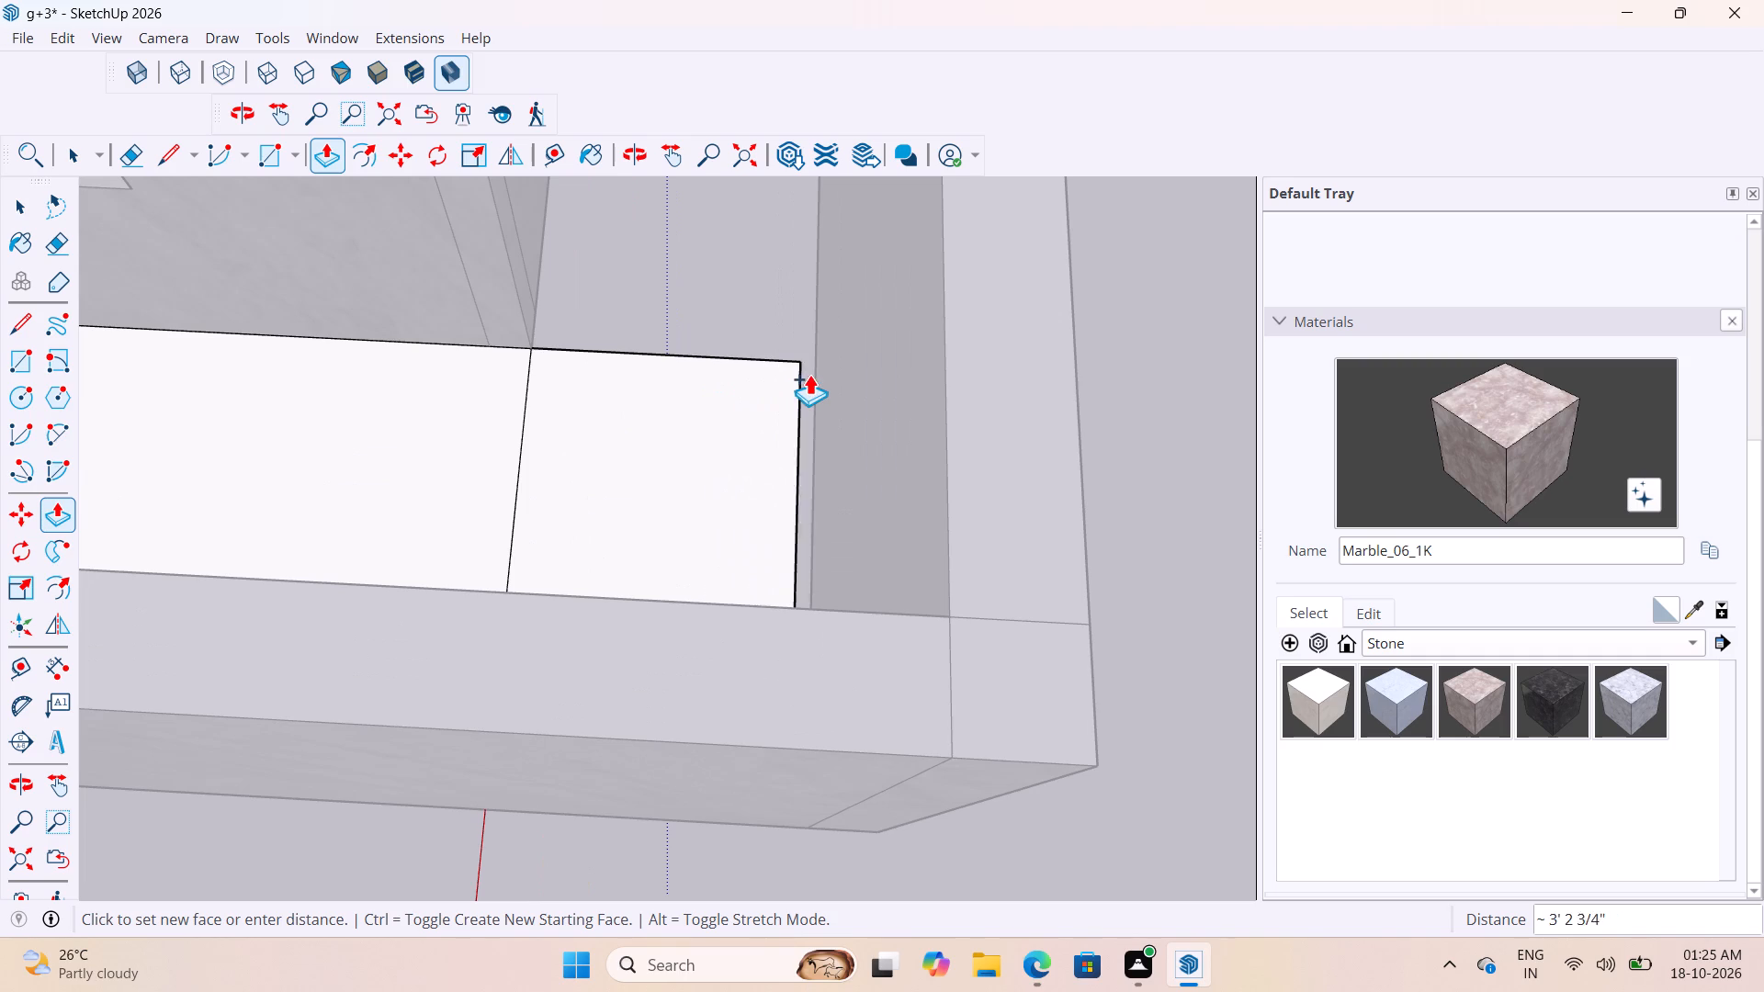
left_click(813, 373)
scroll(801, 621, "down", 17)
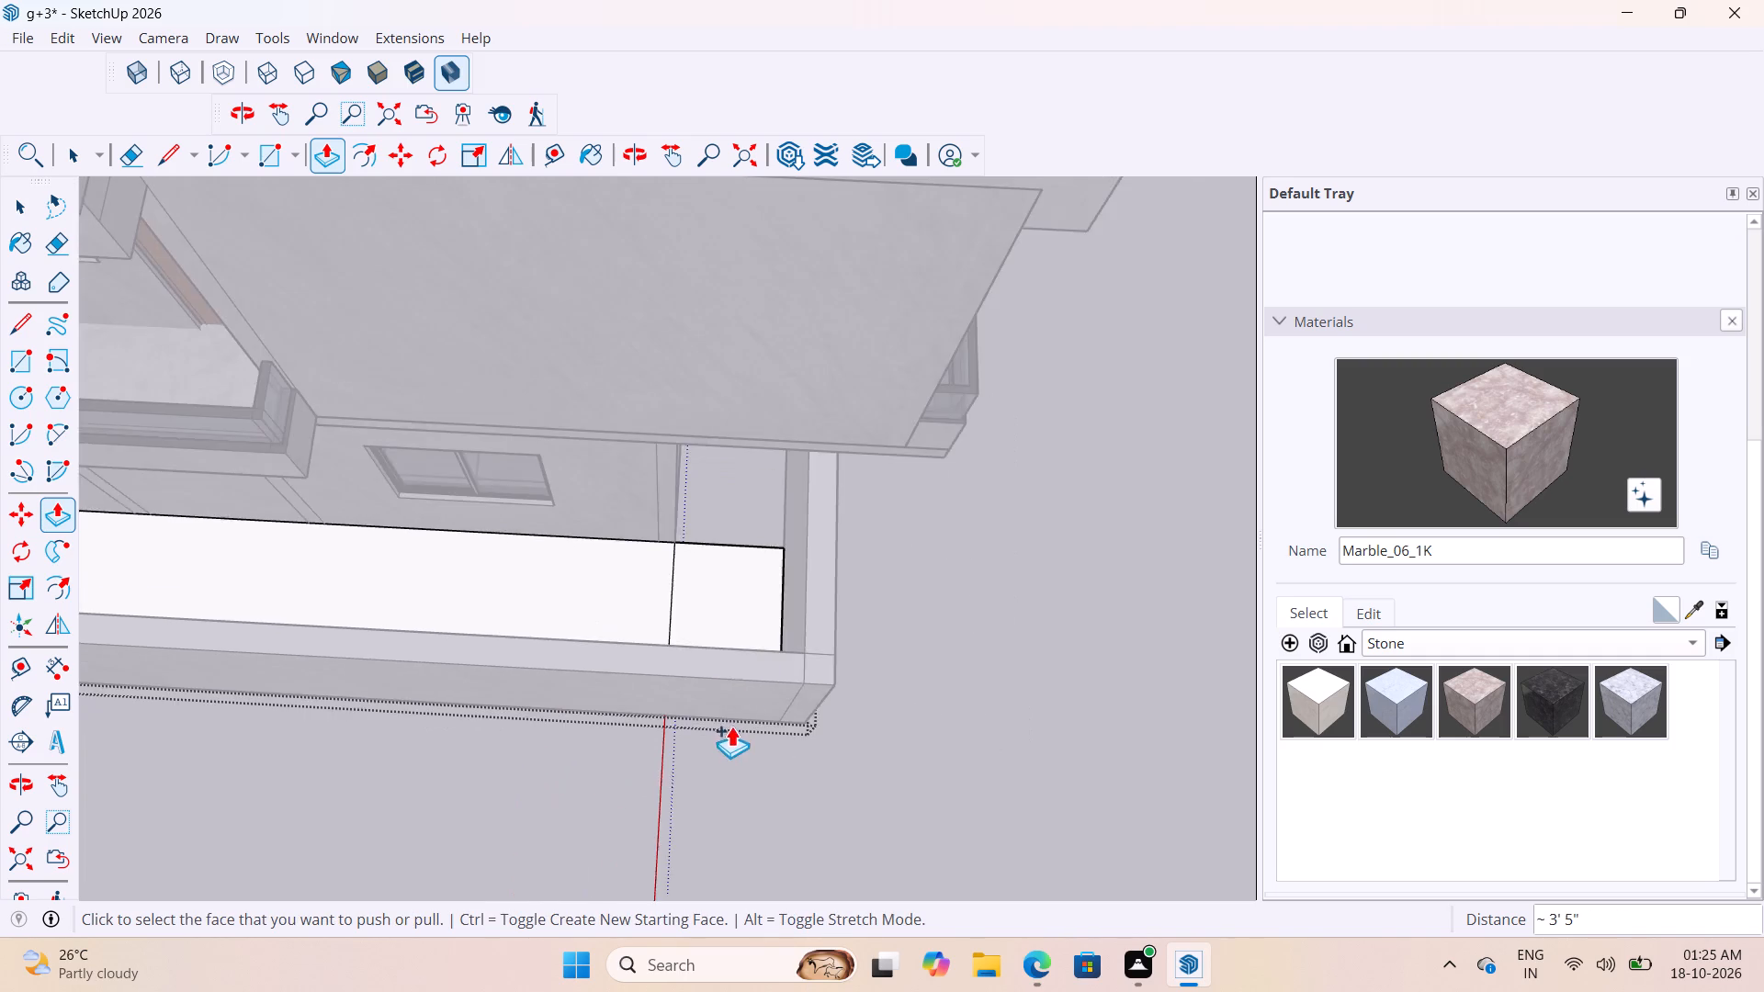
Push/Pull the slab's side edge about 24' along the rear passage to meet the second side passage's paving, and close the group.
scroll(731, 726, "down", 11)
middle_click_drag(1010, 677, 556, 445)
scroll(555, 446, "down", 1)
scroll(890, 668, "up", 6)
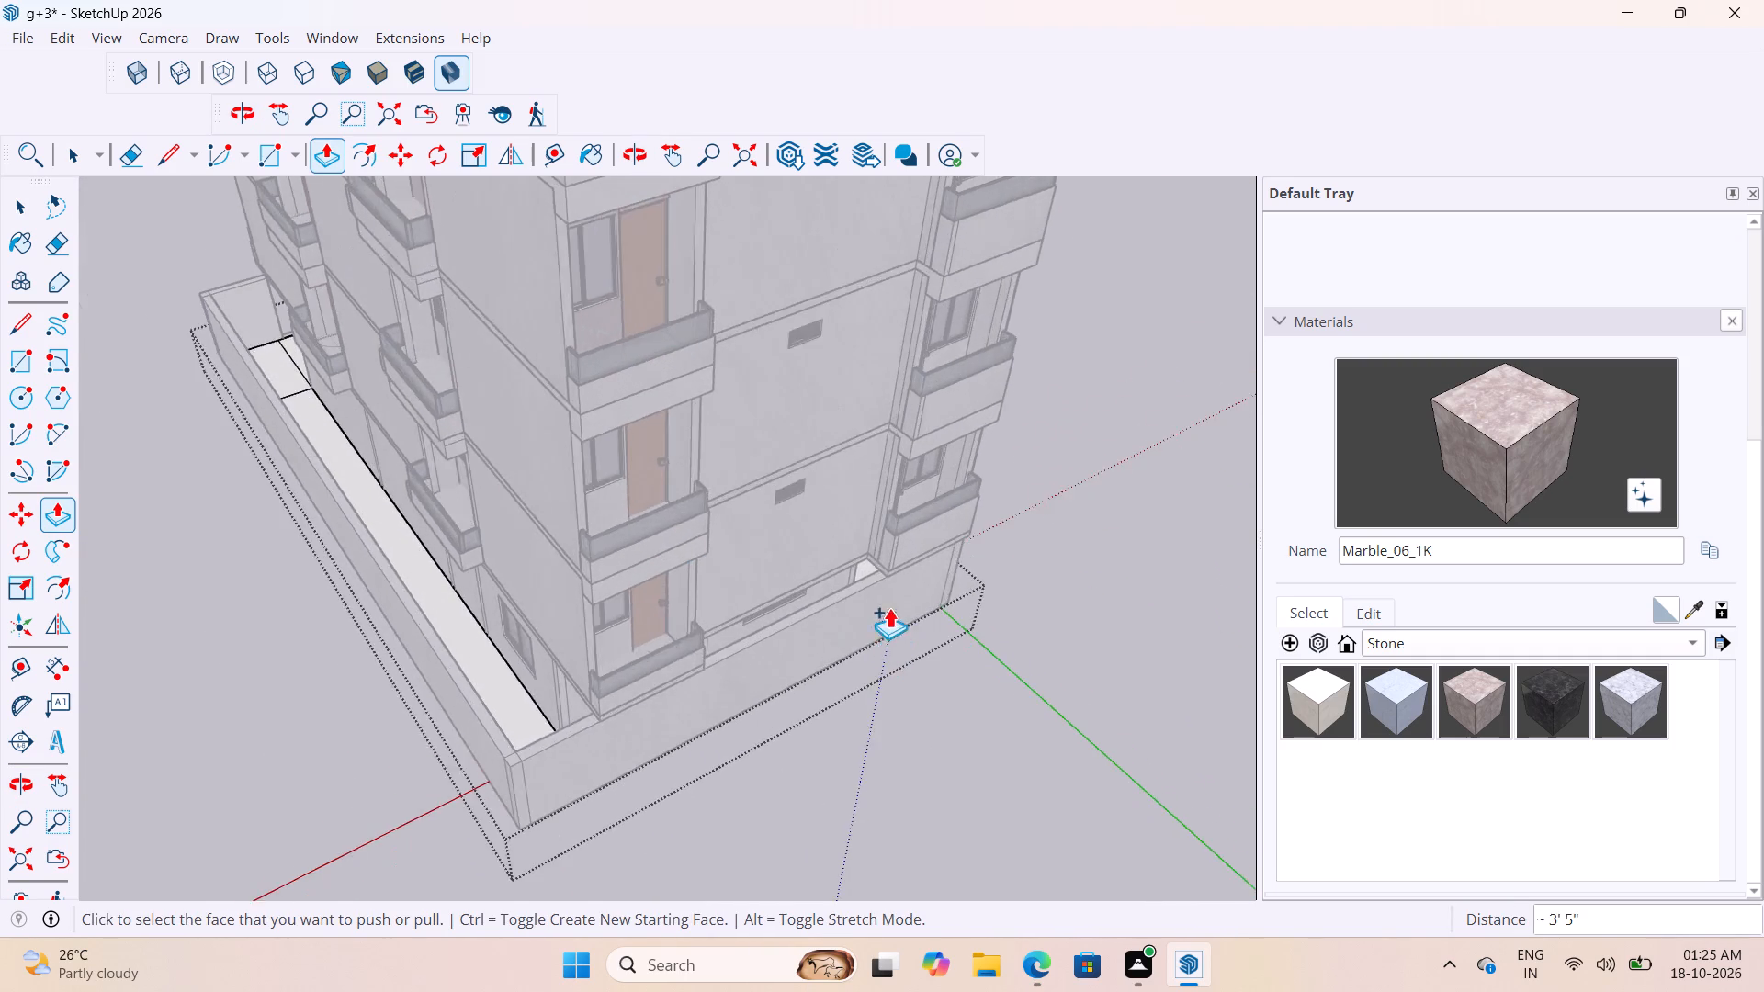
scroll(889, 607, "up", 15)
scroll(902, 639, "up", 8)
middle_click_drag(933, 650, 975, 661)
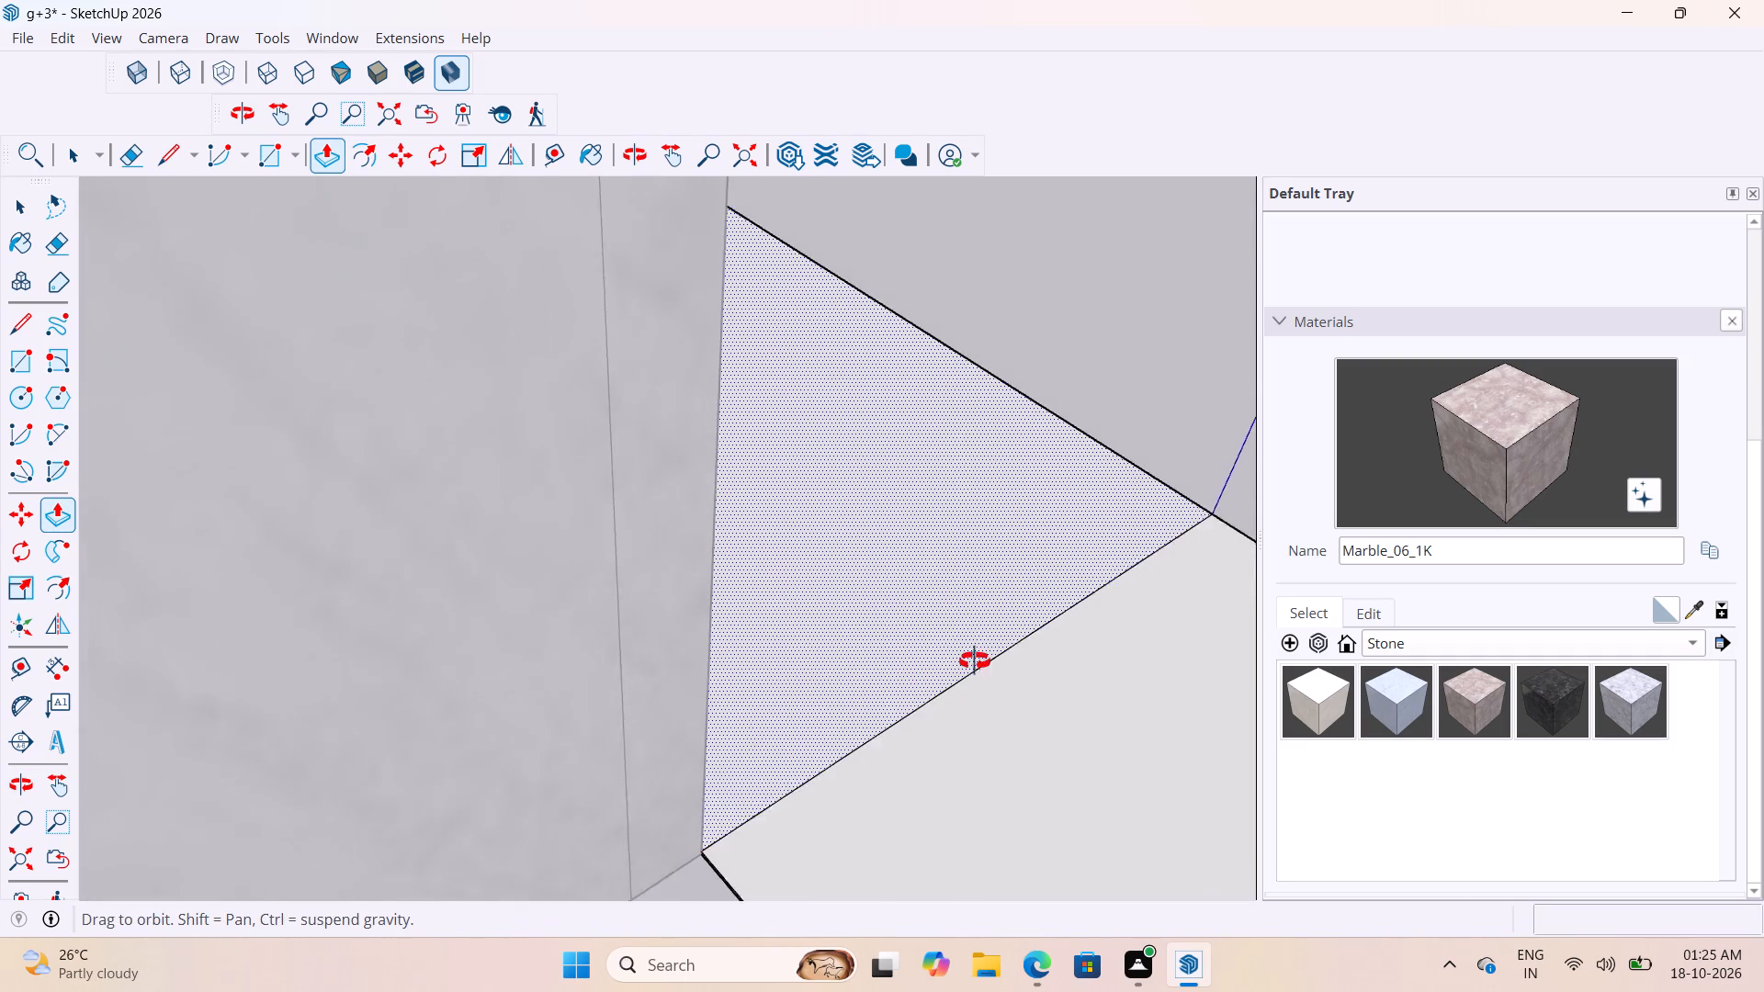
middle_click_drag(975, 661, 1002, 667)
scroll(962, 684, "down", 8)
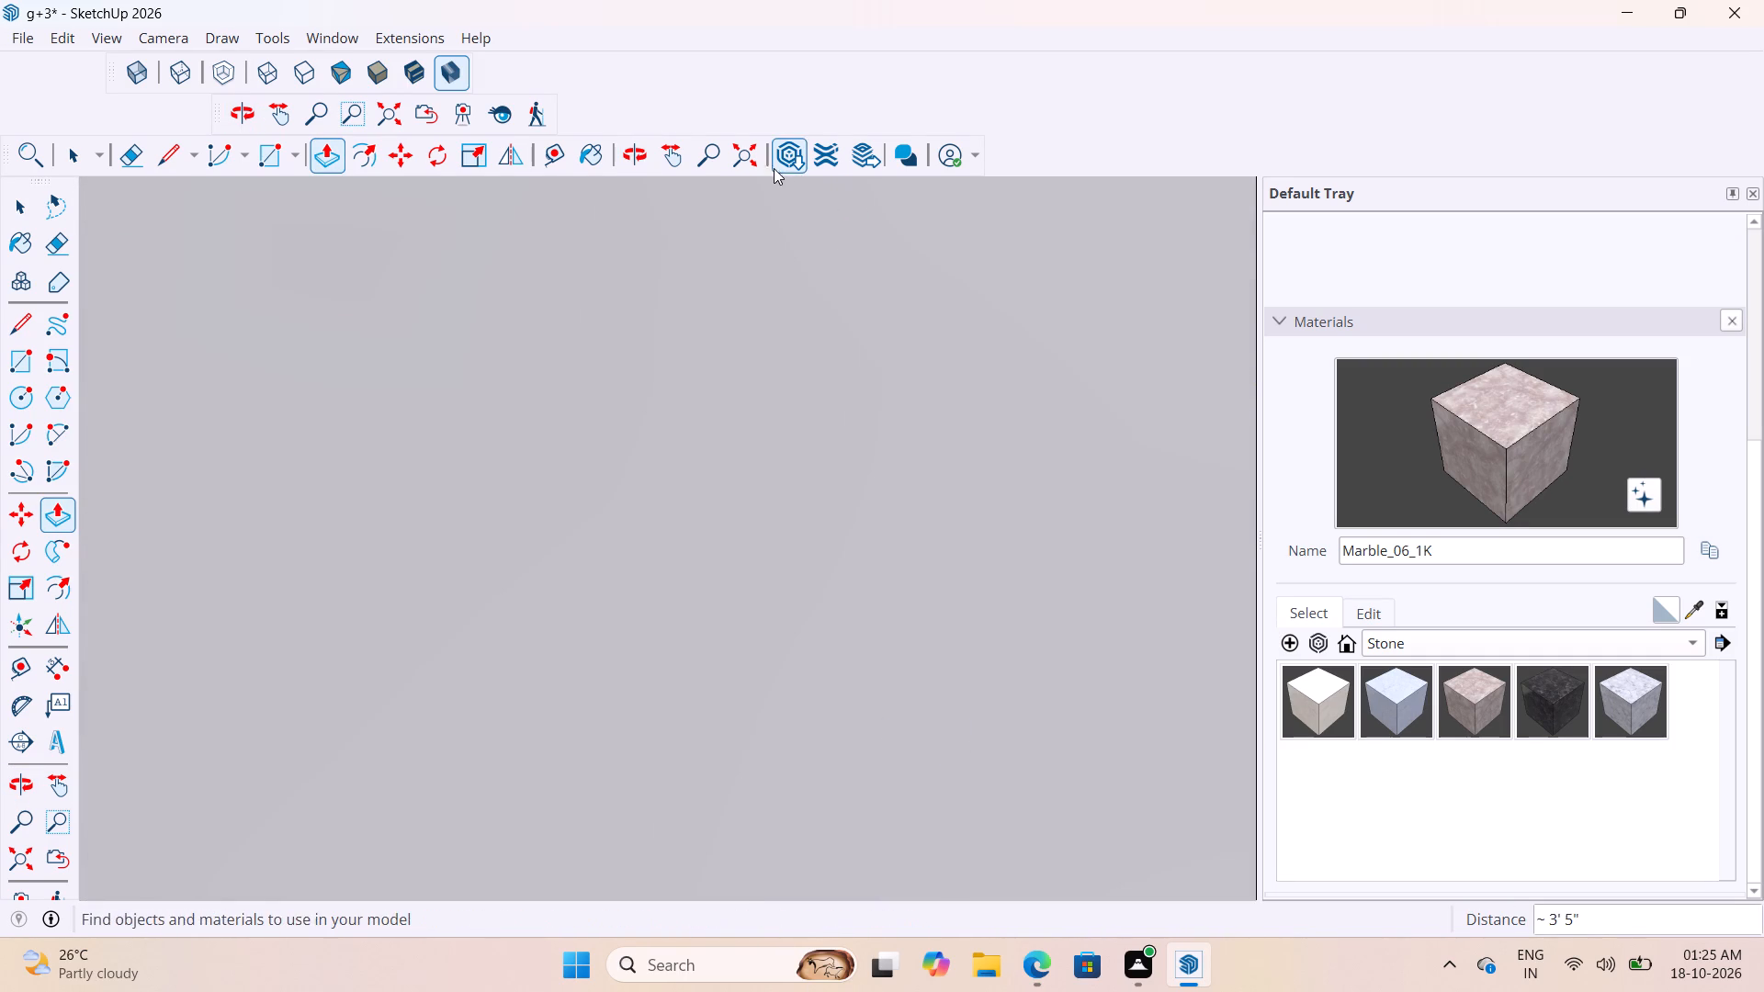
left_click(757, 168)
scroll(927, 503, "up", 9)
scroll(1049, 478, "down", 5)
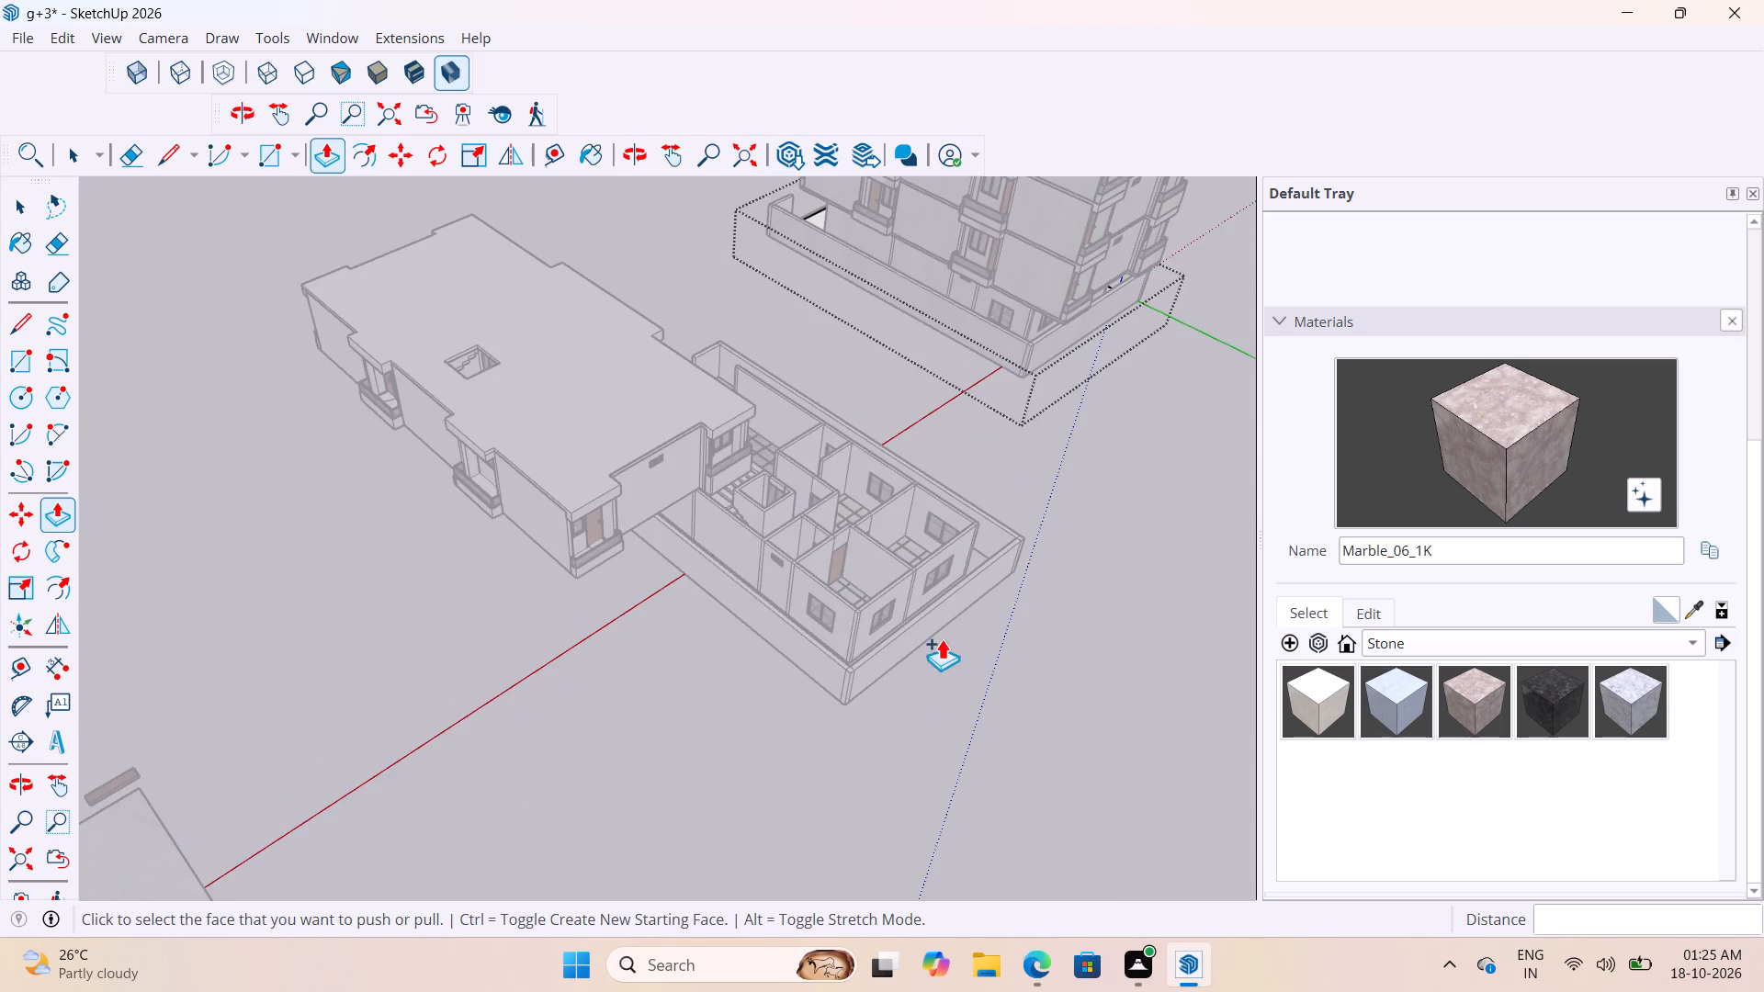
scroll(1136, 255, "up", 18)
middle_click_drag(1035, 377, 1181, 422)
scroll(1165, 414, "down", 1)
scroll(1023, 315, "up", 5)
scroll(854, 377, "up", 11)
middle_click_drag(886, 366, 765, 325)
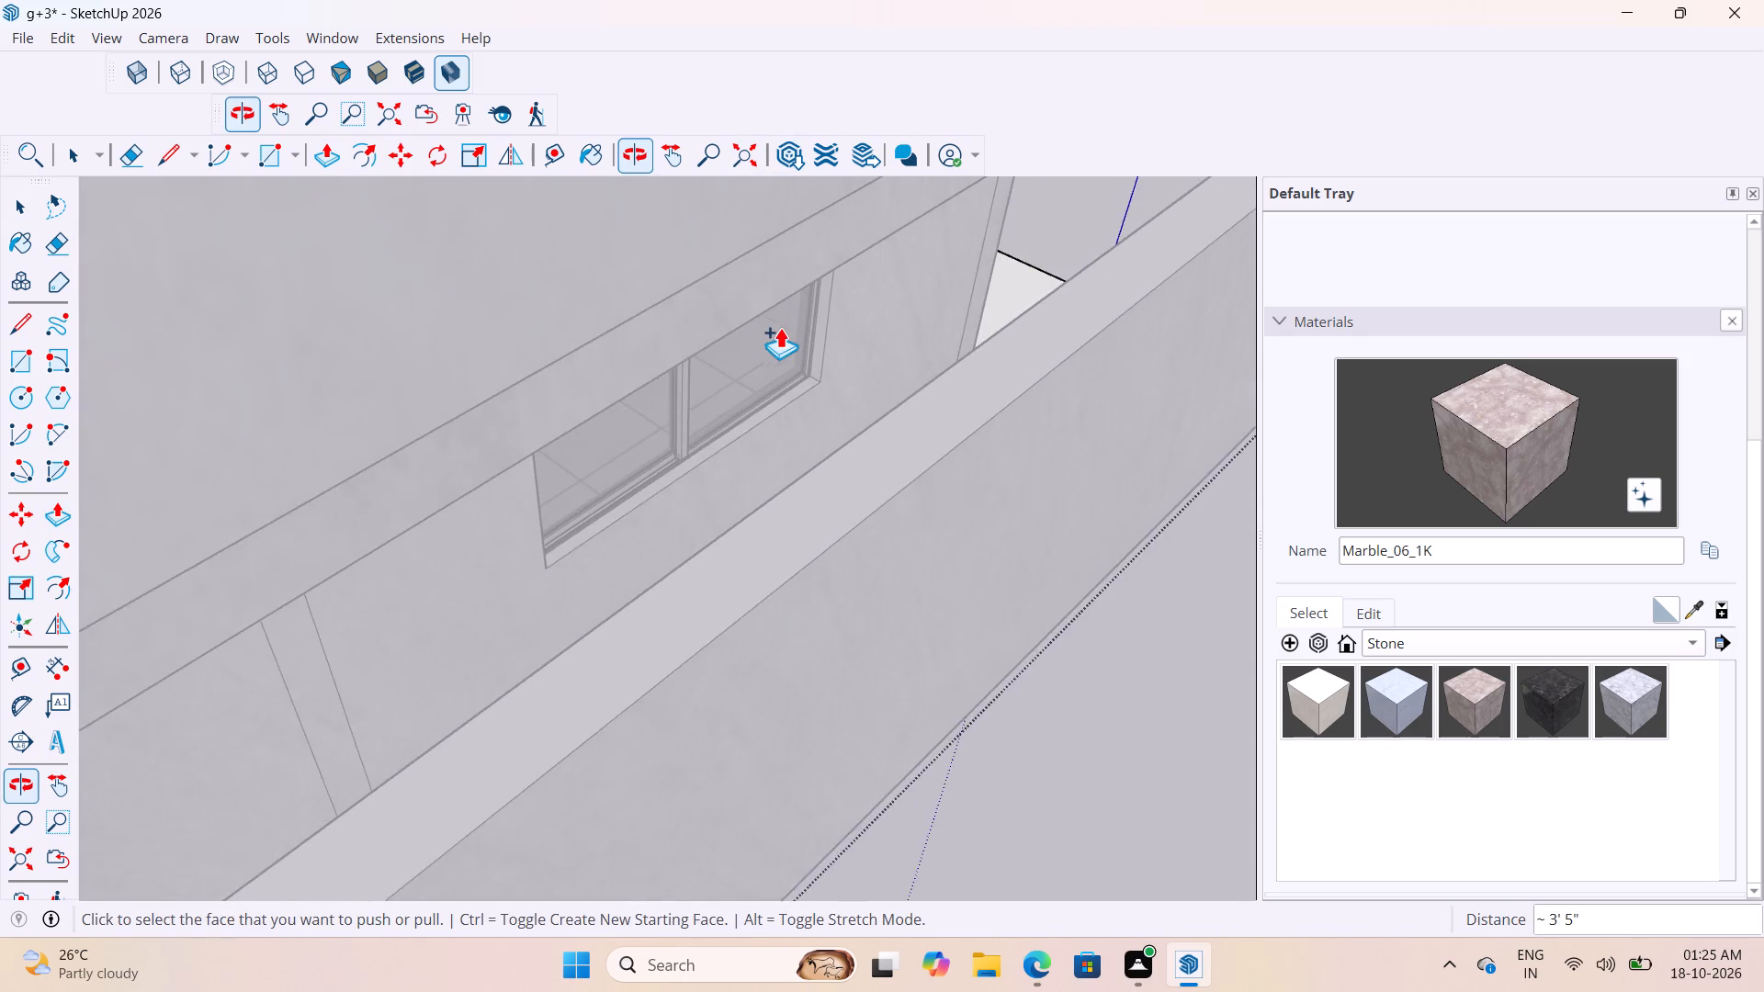
scroll(791, 327, "up", 7)
scroll(1182, 501, "up", 19)
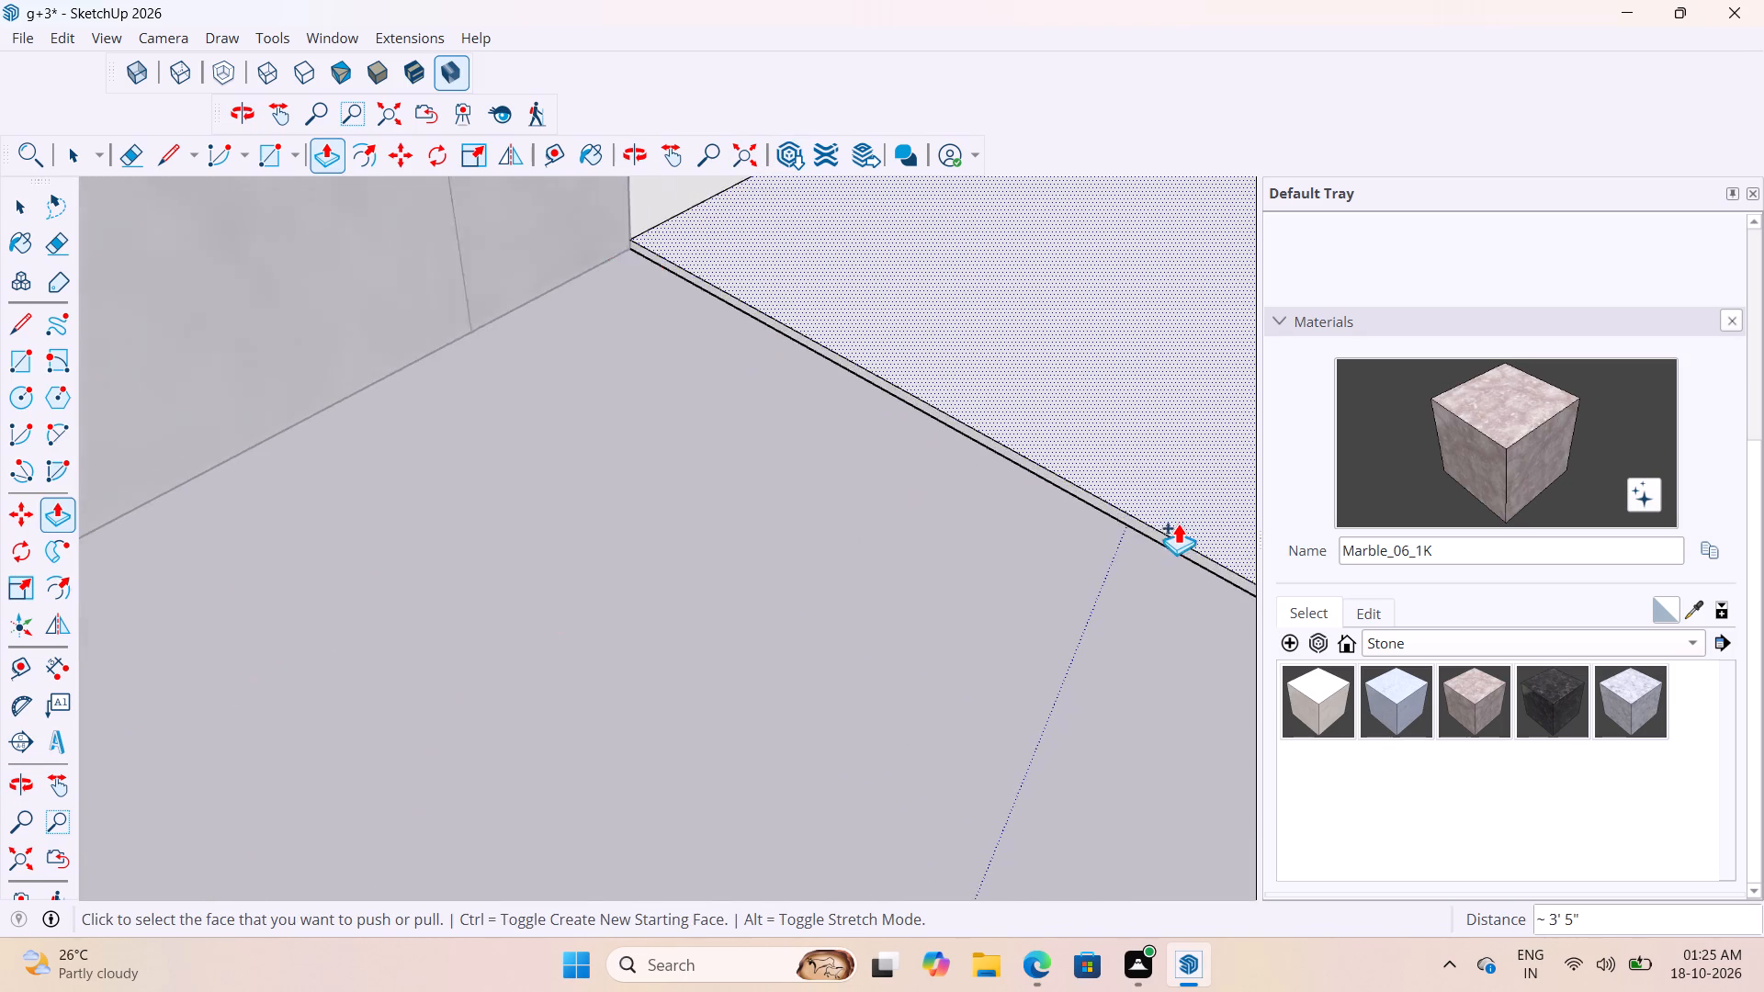
scroll(1178, 523, "up", 2)
left_click(1170, 549)
scroll(1012, 564, "down", 8)
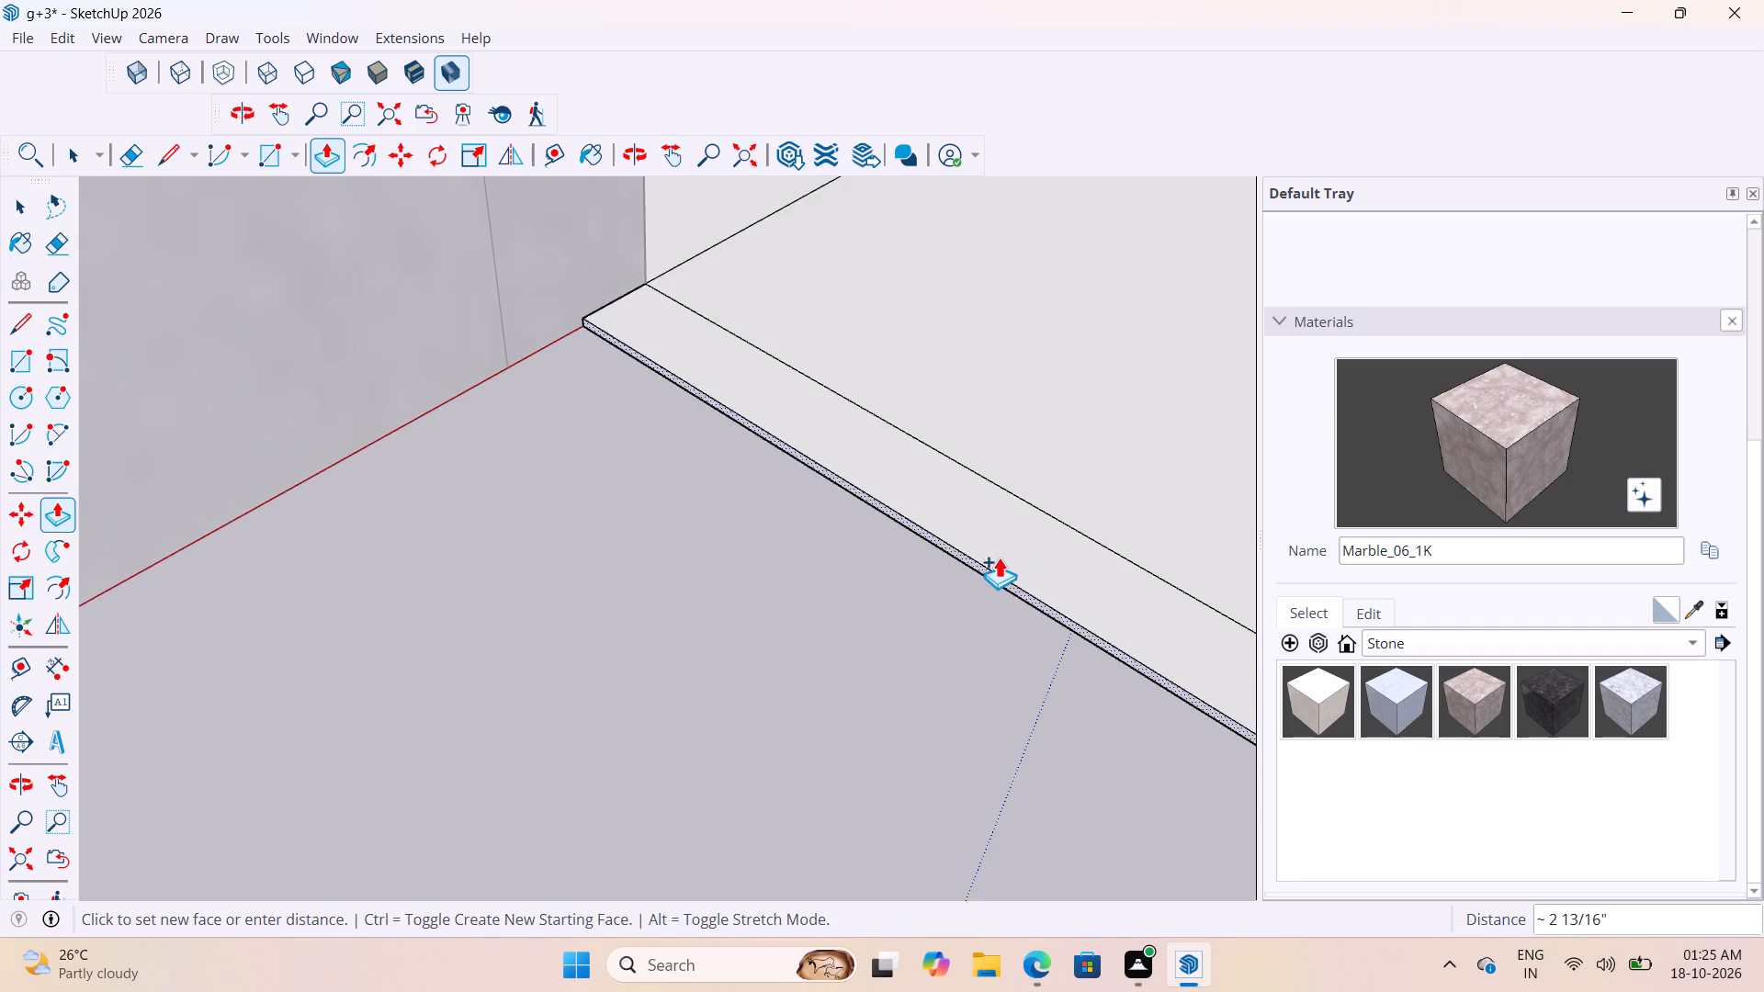
scroll(999, 557, "down", 20)
scroll(999, 557, "down", 8)
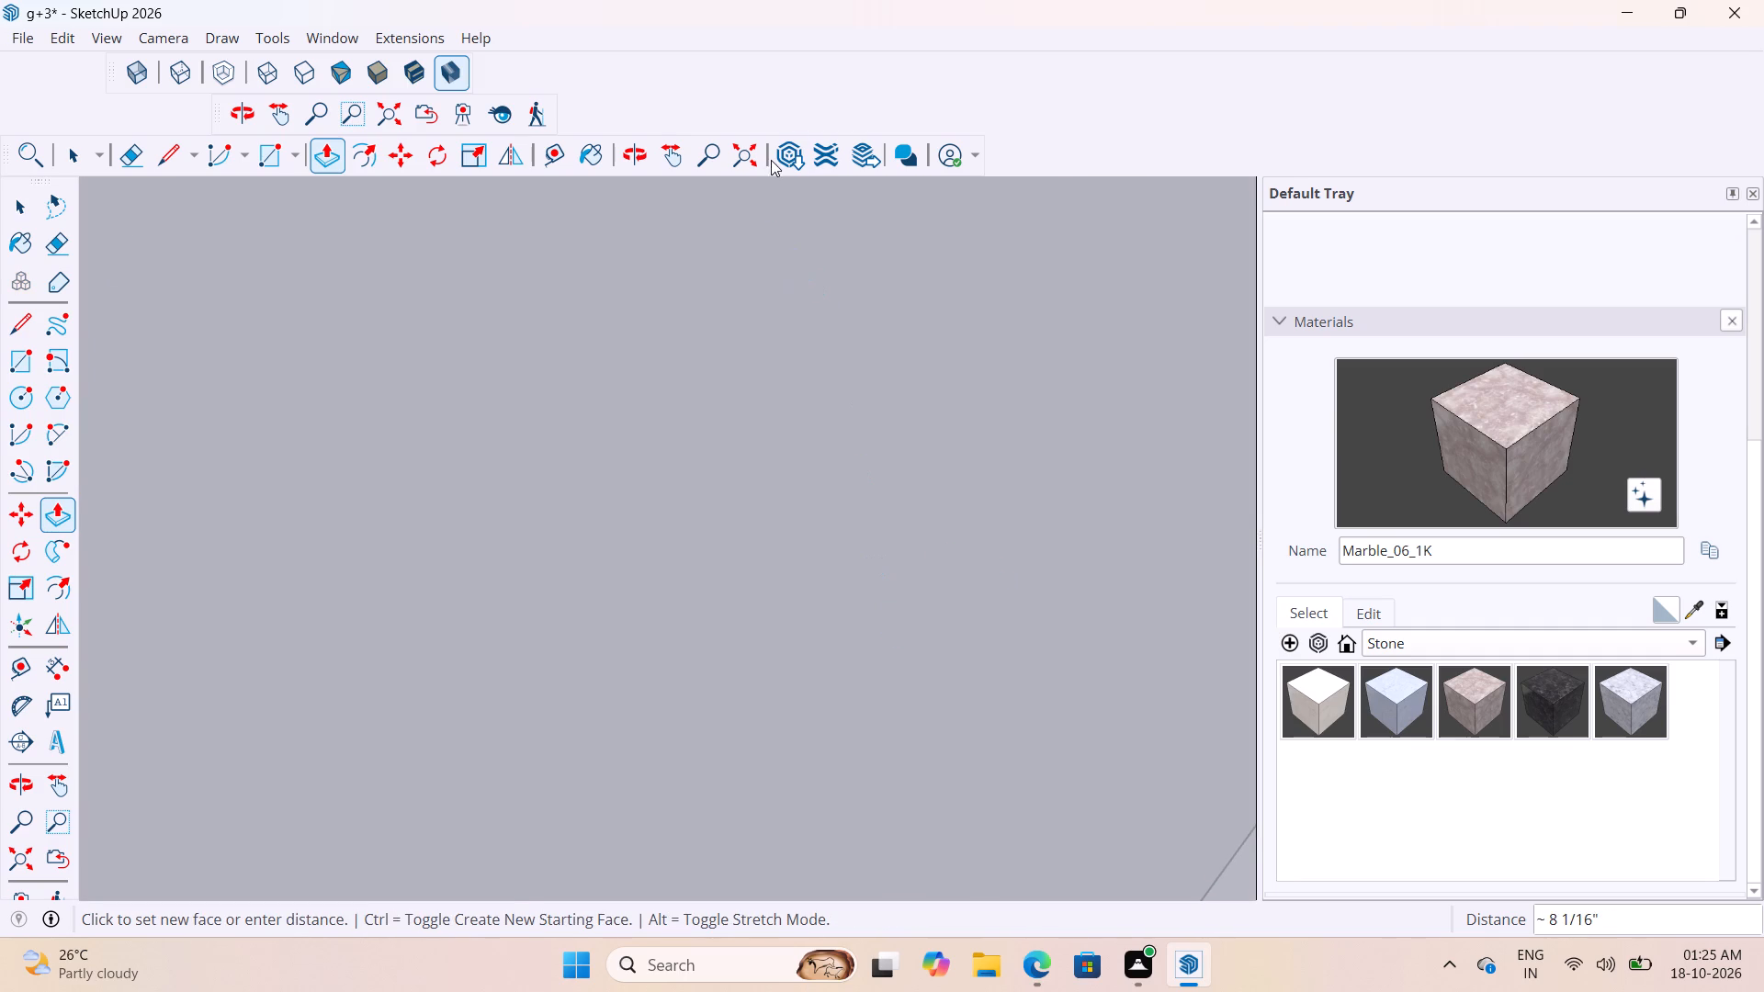
left_click(760, 161)
scroll(950, 468, "down", 5)
scroll(956, 451, "up", 15)
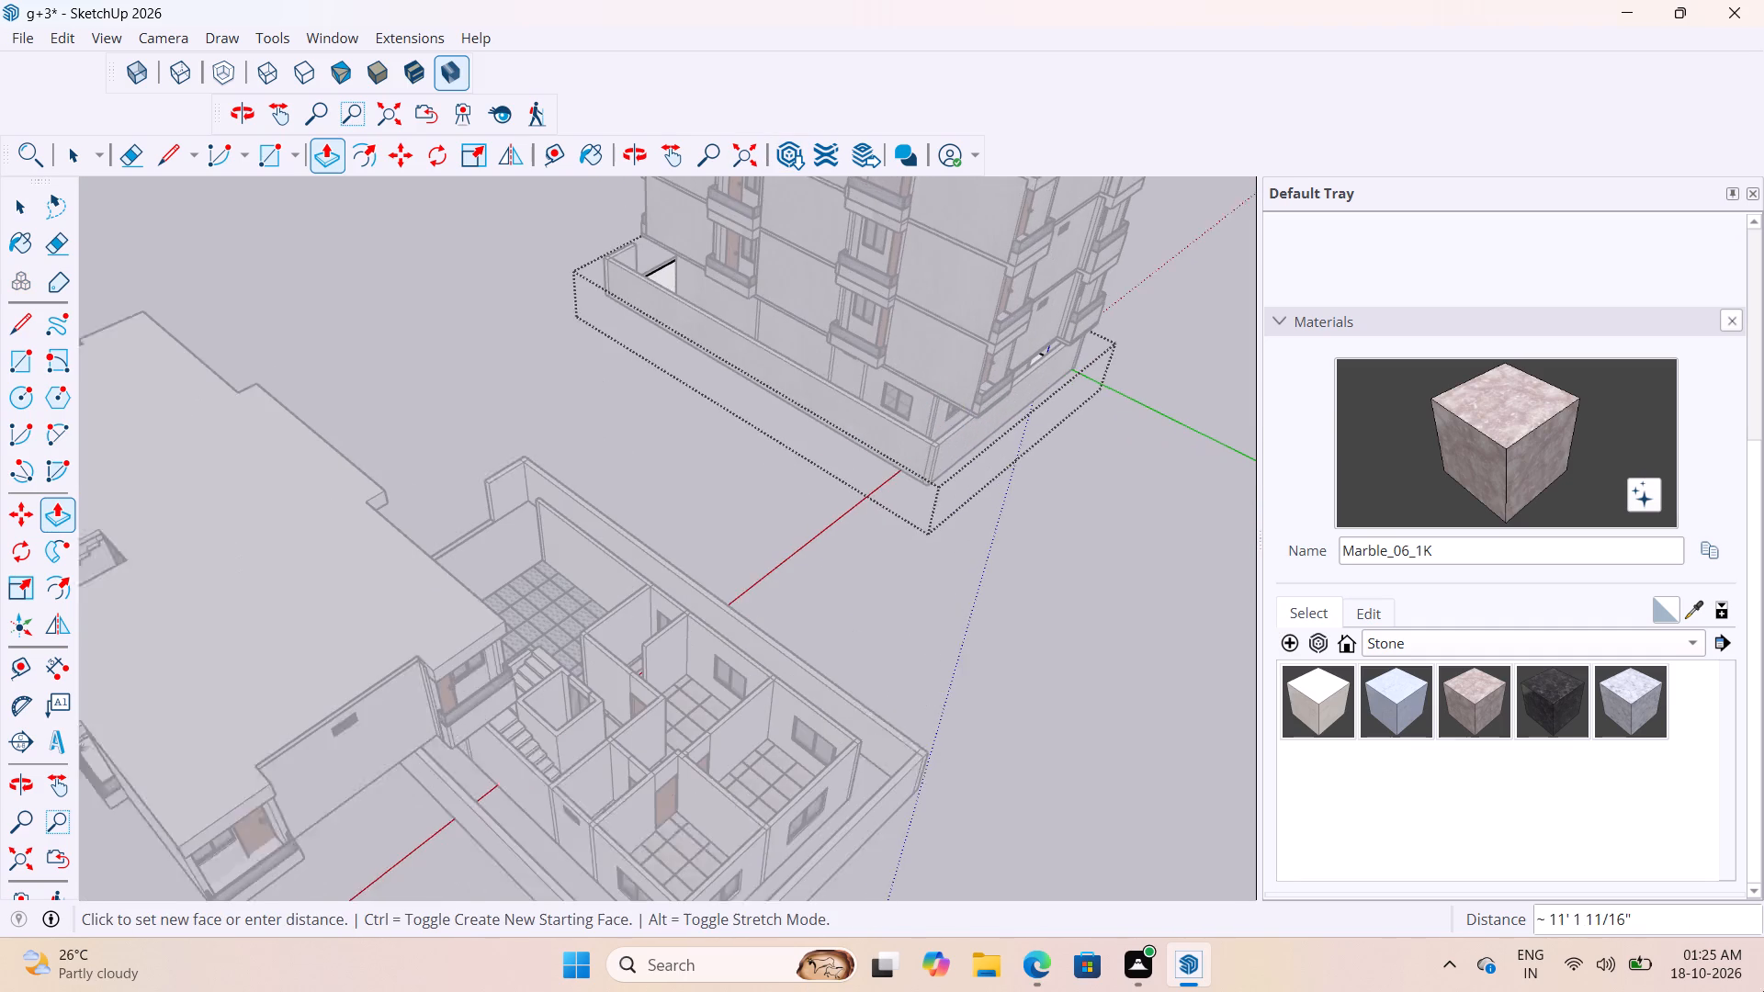
scroll(993, 134, "up", 19)
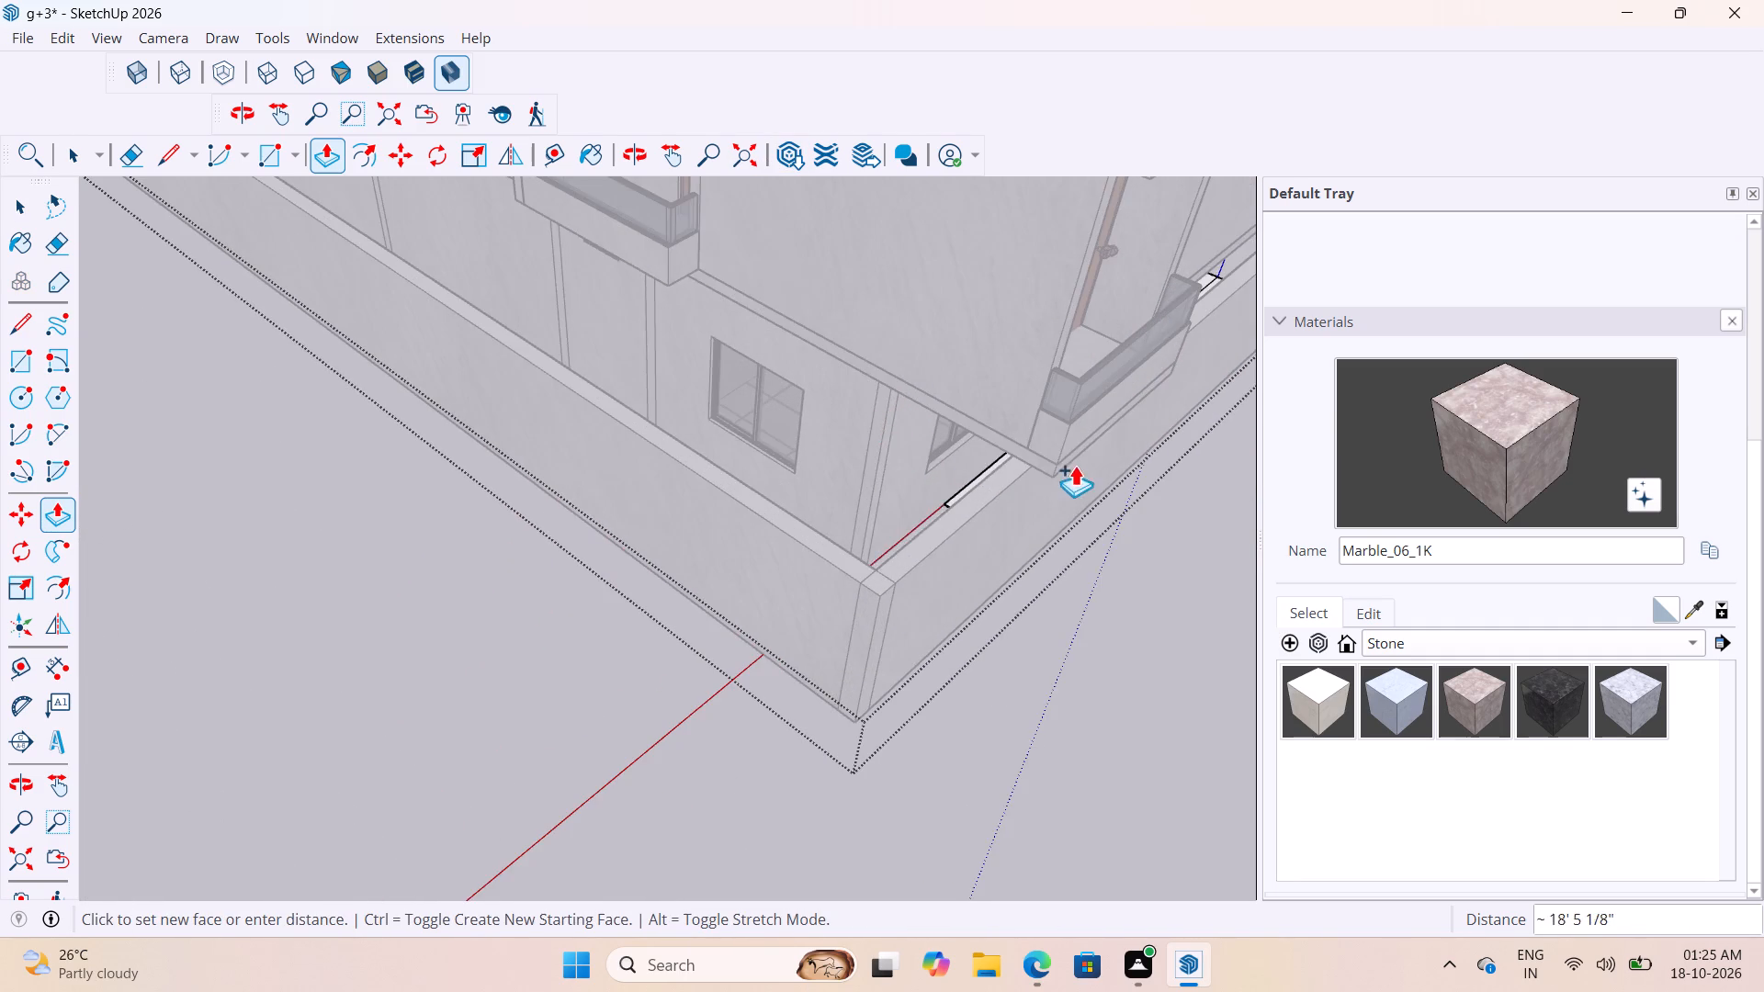
middle_click_drag(1073, 462, 758, 560)
scroll(841, 670, "up", 14)
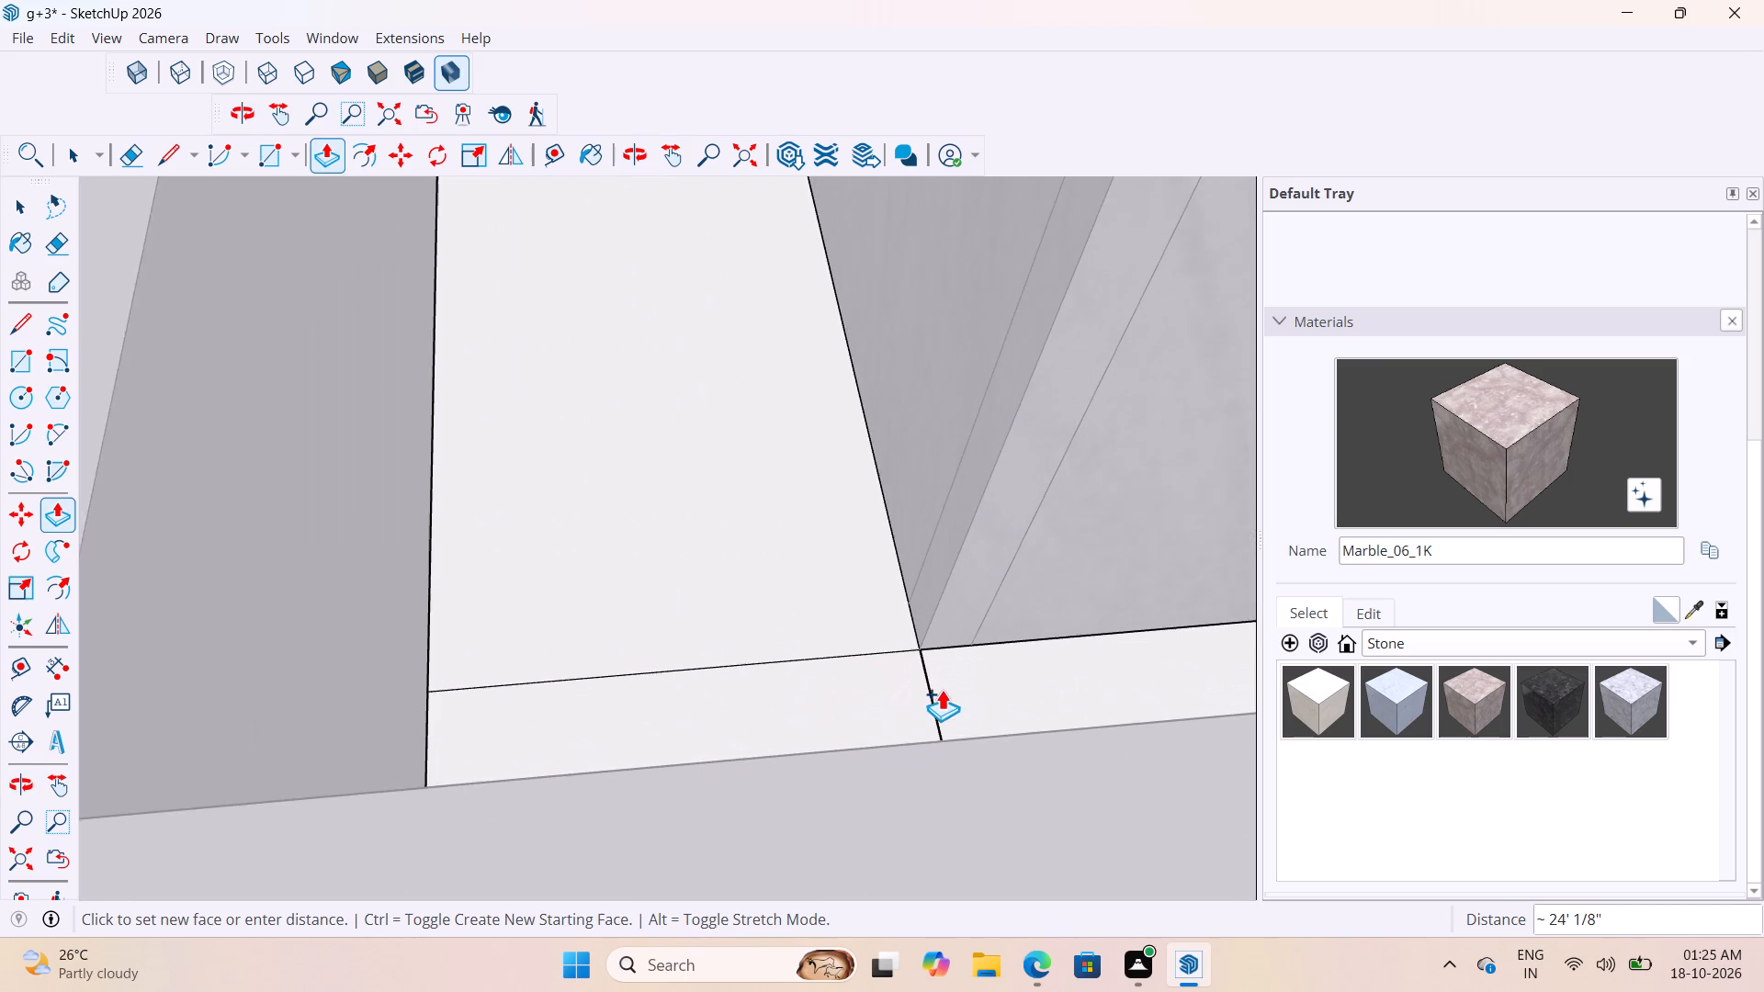
left_click(920, 644)
scroll(922, 625, "down", 20)
scroll(922, 625, "down", 9)
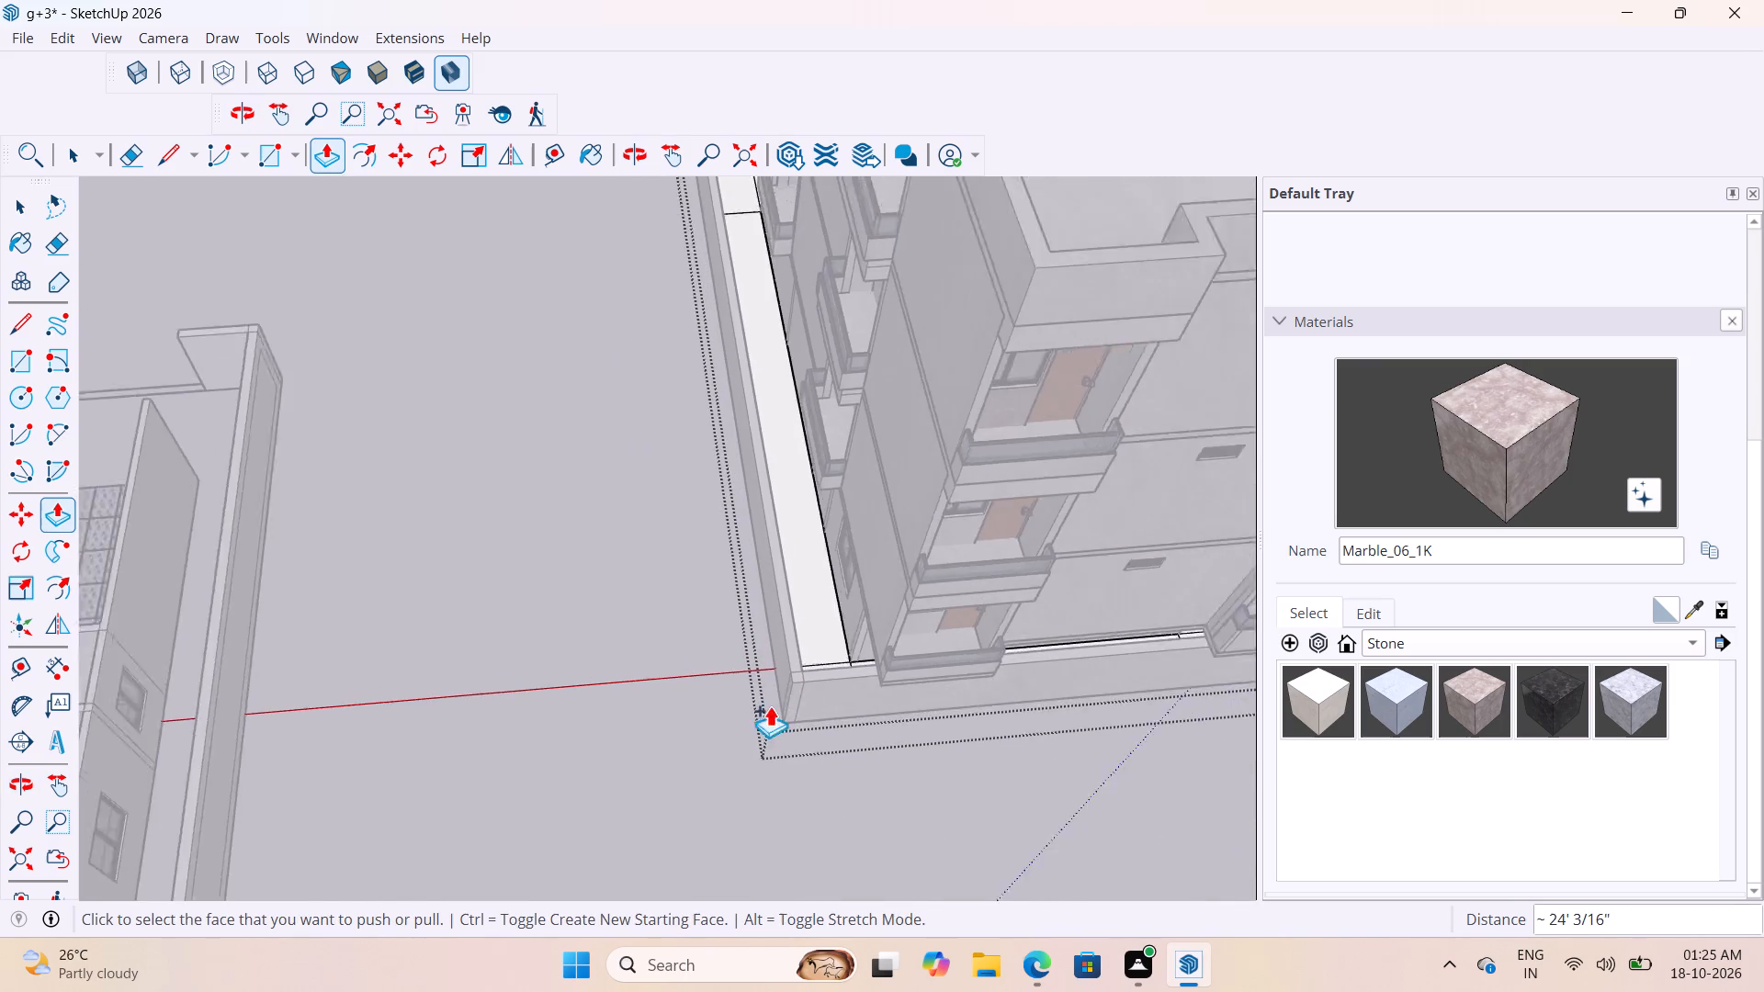
scroll(770, 705, "down", 1)
key("space")
key("space")
left_click(714, 689)
left_click(650, 564)
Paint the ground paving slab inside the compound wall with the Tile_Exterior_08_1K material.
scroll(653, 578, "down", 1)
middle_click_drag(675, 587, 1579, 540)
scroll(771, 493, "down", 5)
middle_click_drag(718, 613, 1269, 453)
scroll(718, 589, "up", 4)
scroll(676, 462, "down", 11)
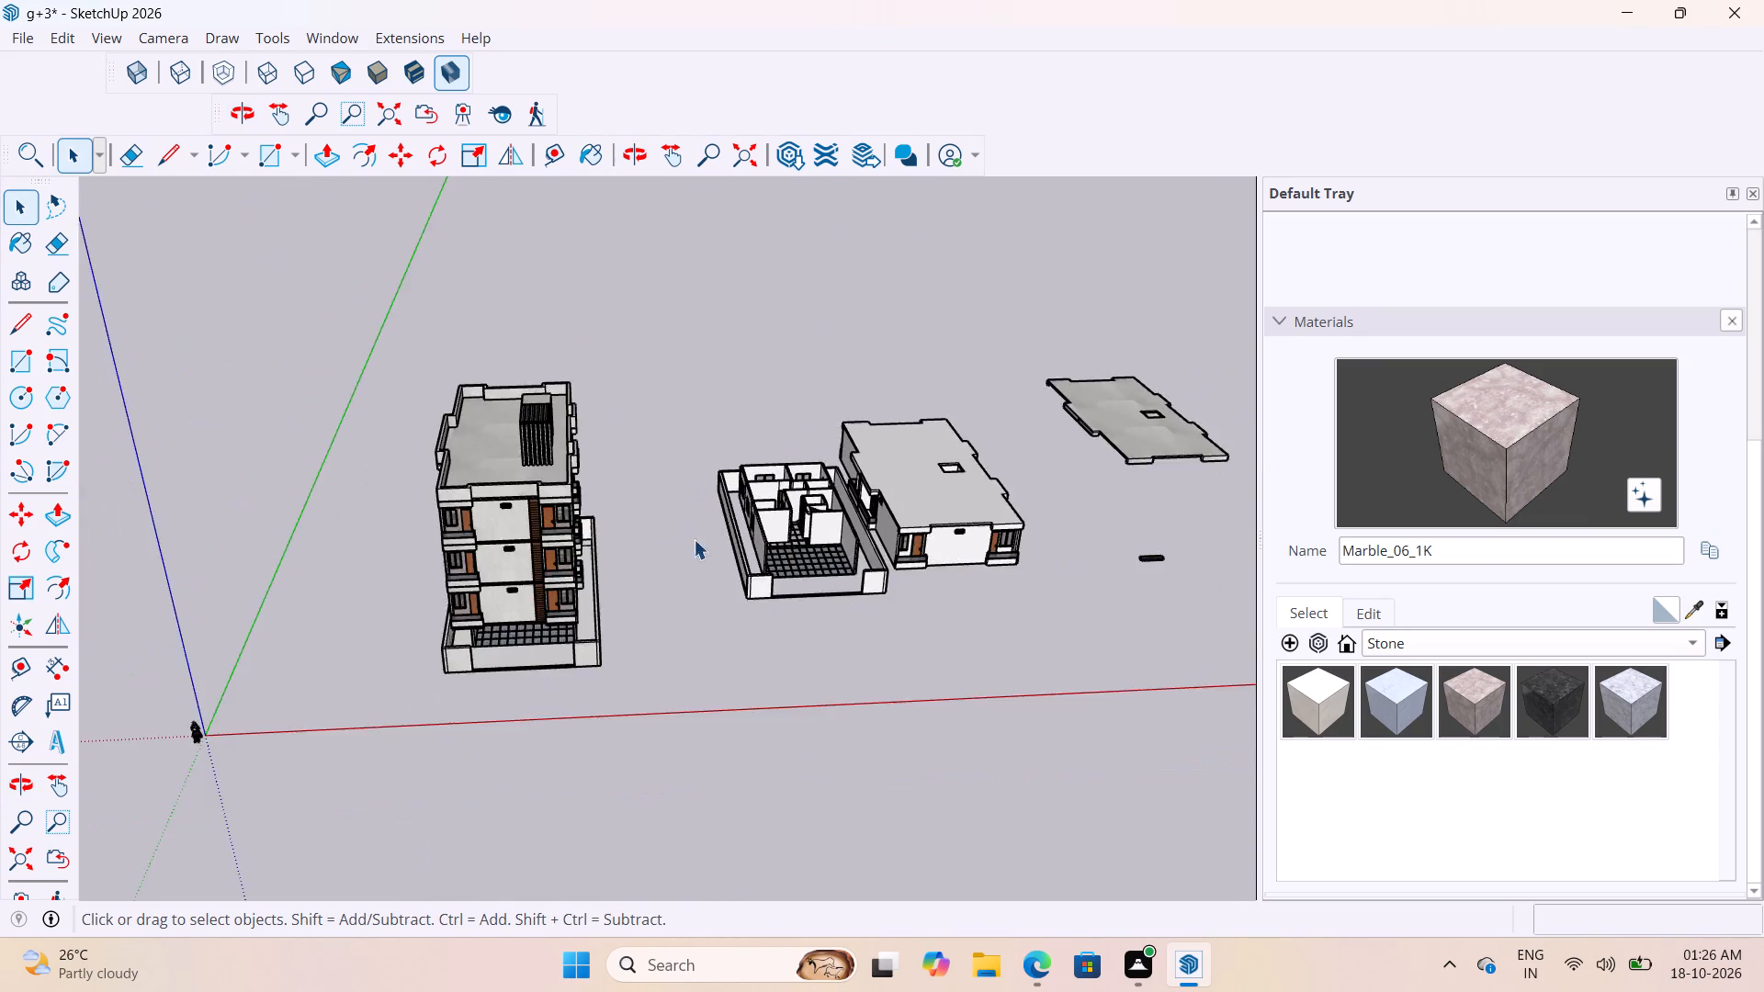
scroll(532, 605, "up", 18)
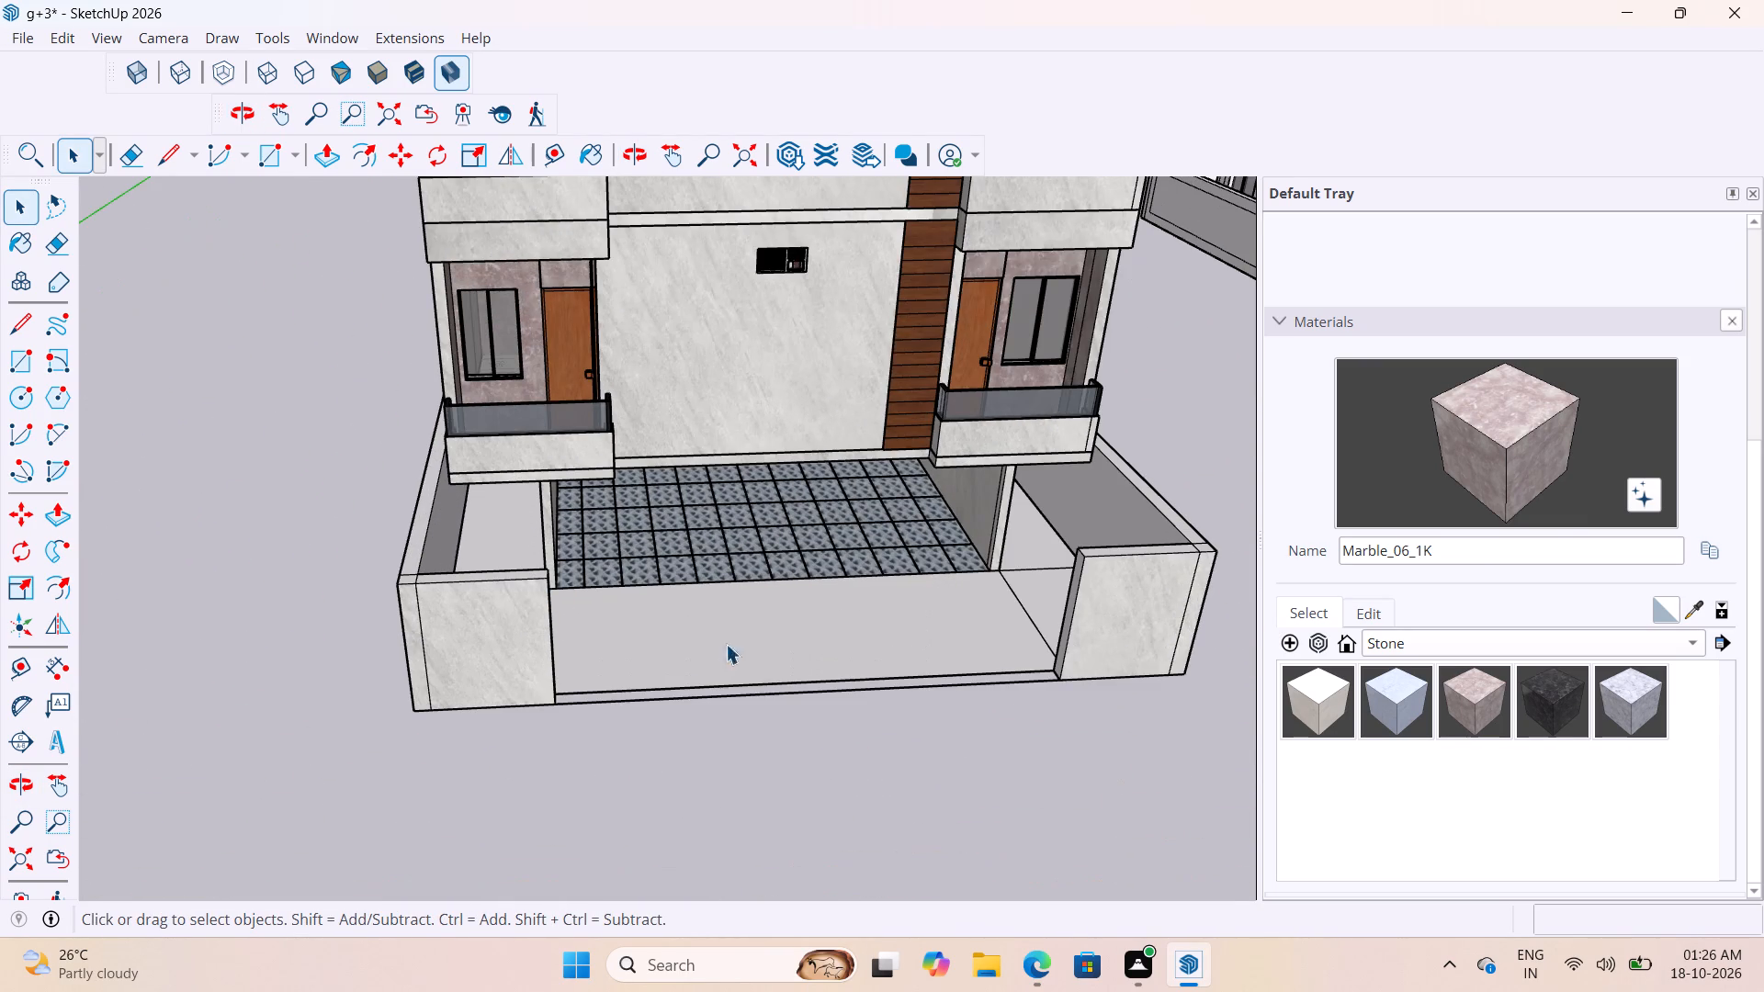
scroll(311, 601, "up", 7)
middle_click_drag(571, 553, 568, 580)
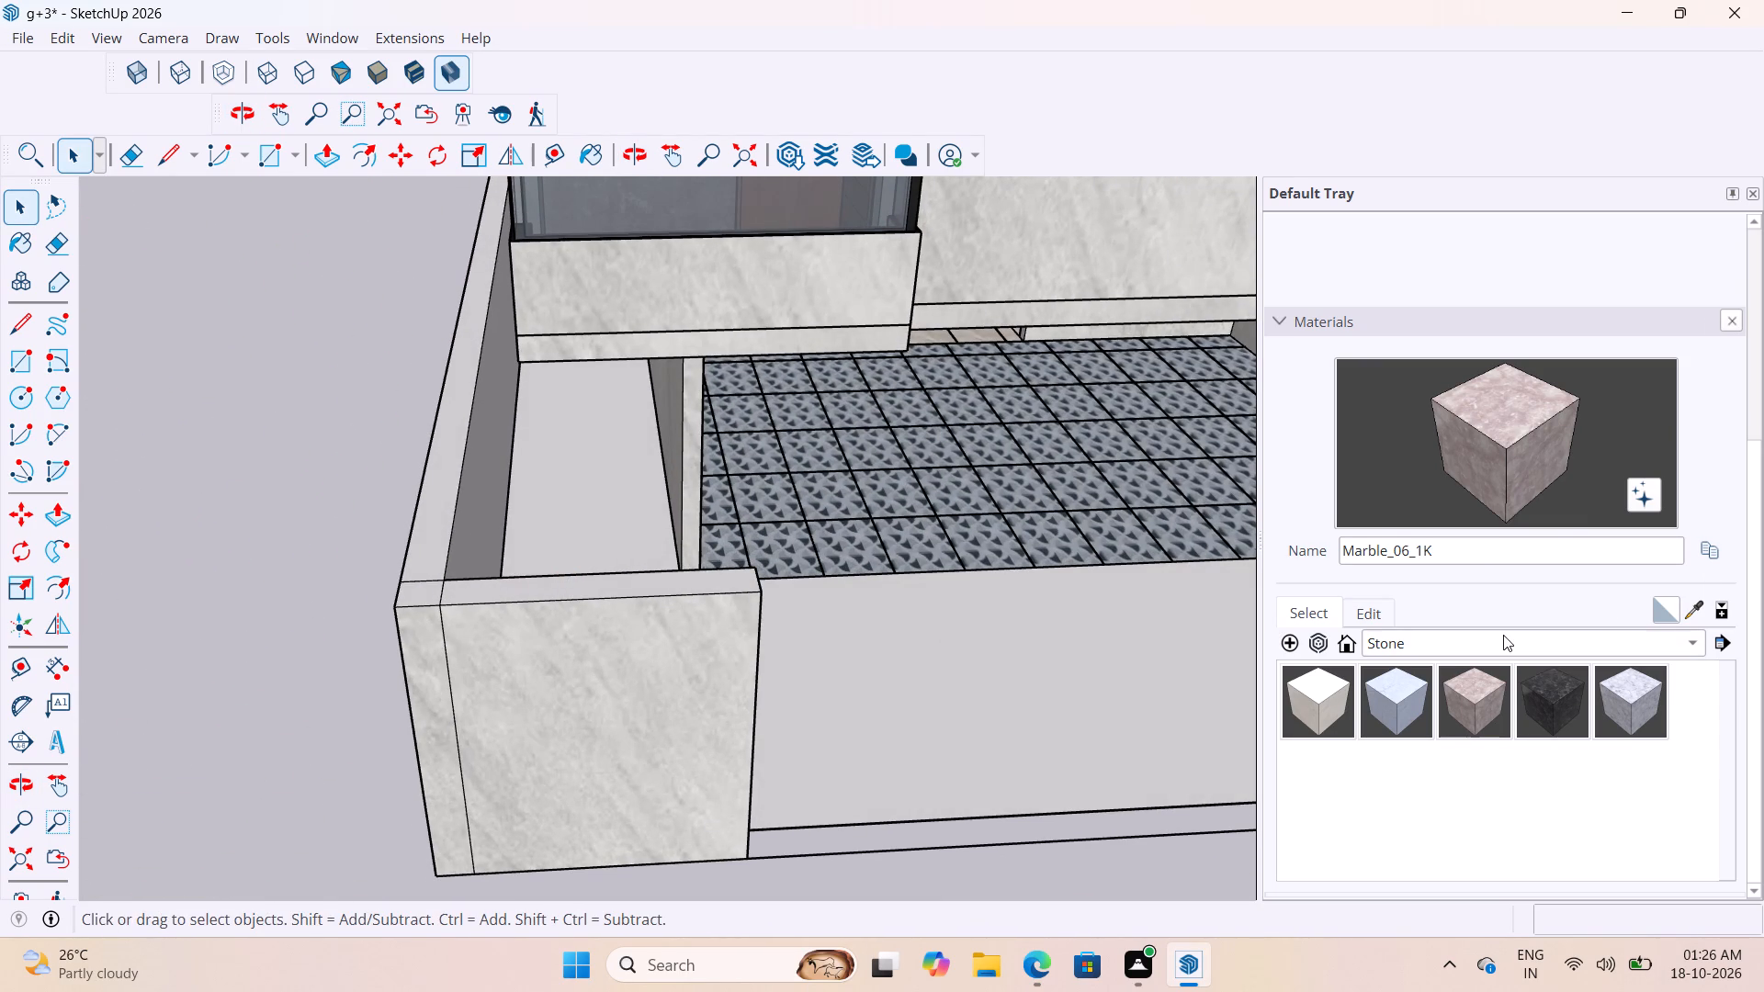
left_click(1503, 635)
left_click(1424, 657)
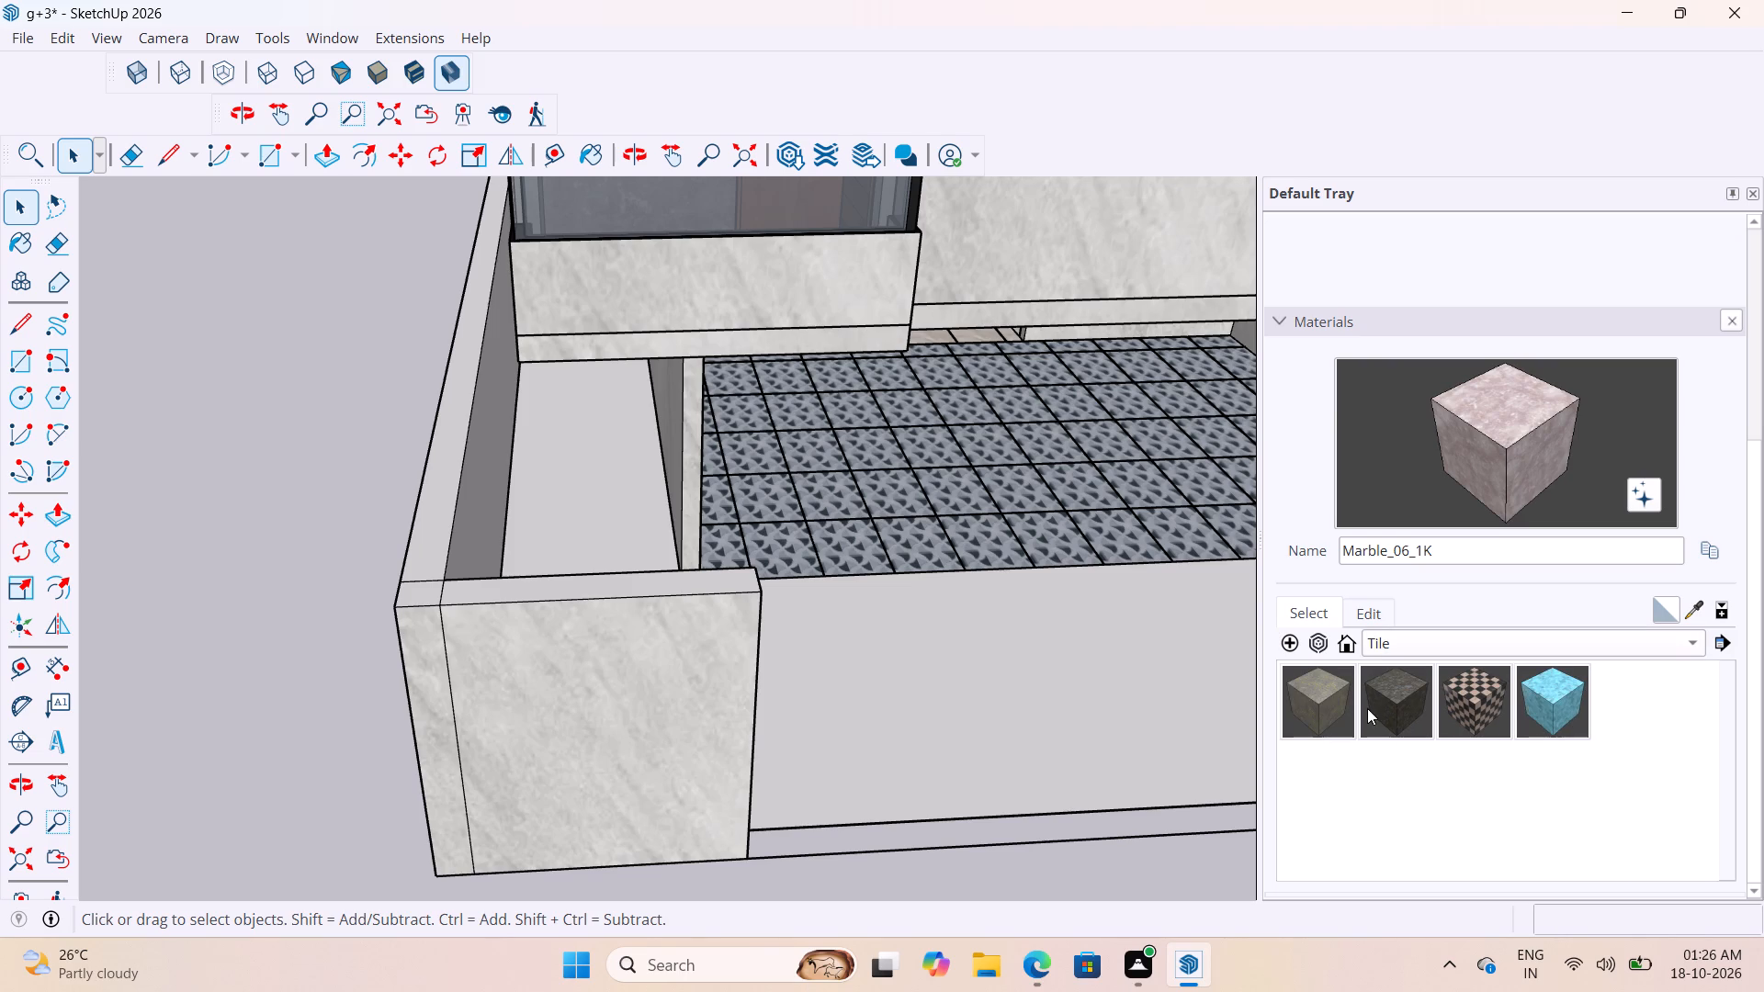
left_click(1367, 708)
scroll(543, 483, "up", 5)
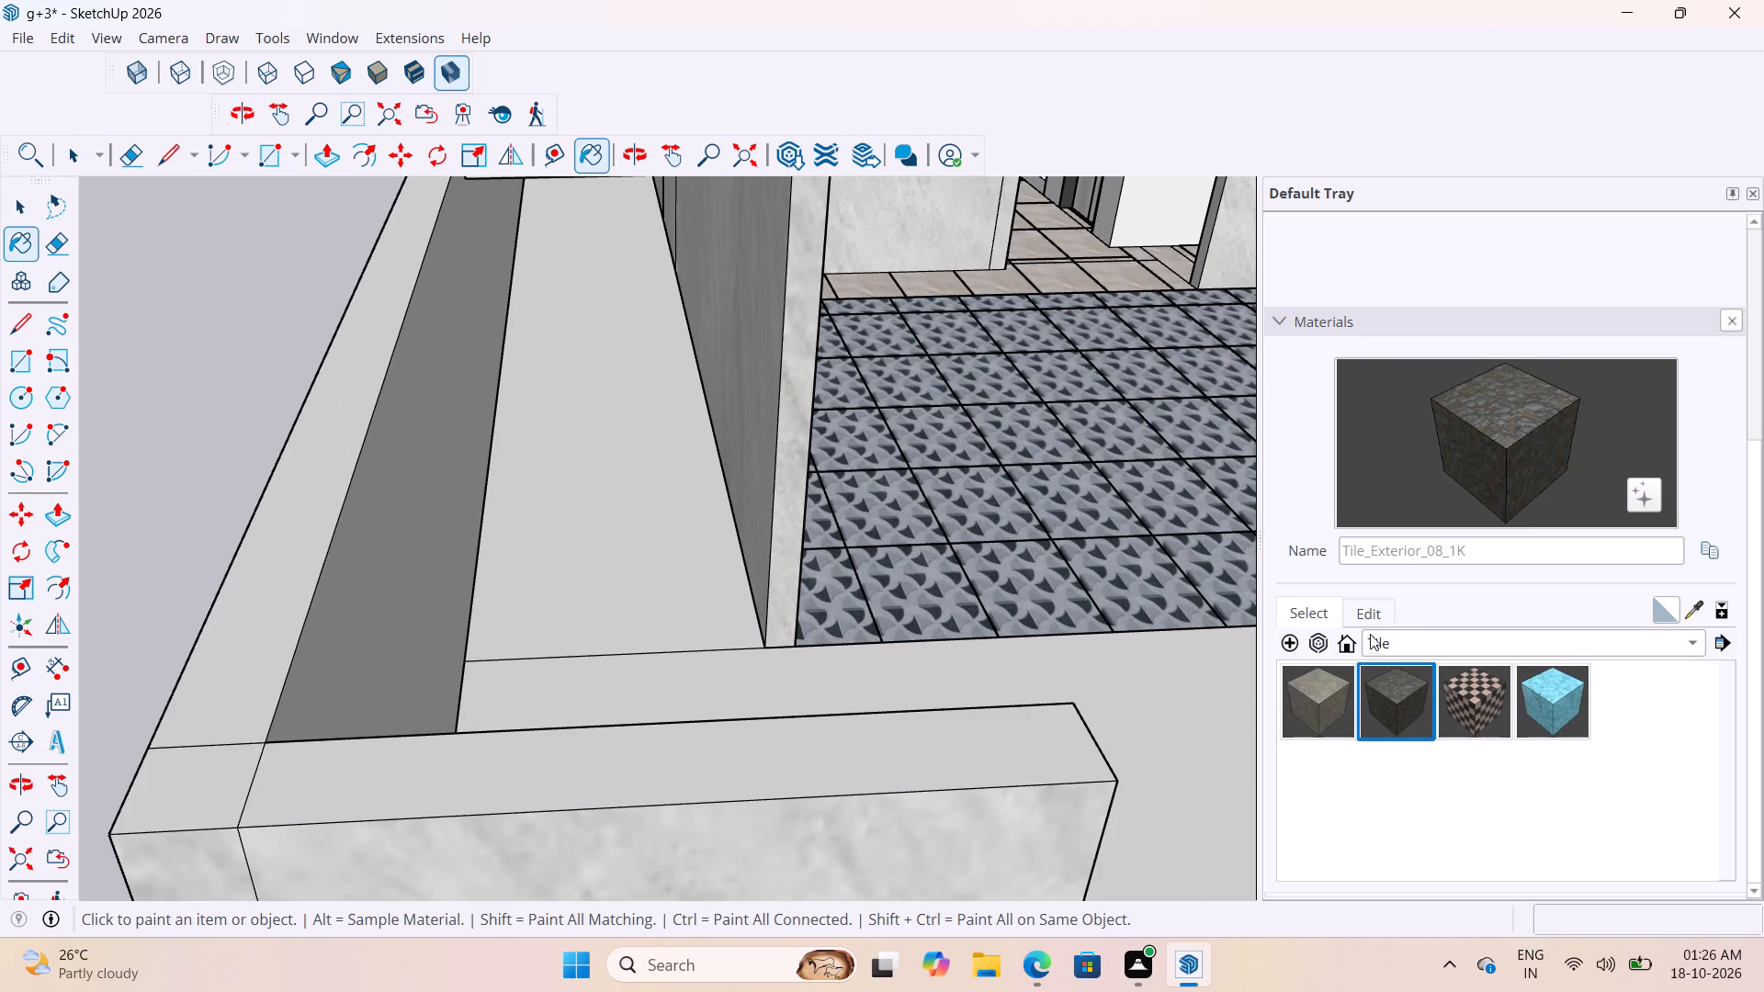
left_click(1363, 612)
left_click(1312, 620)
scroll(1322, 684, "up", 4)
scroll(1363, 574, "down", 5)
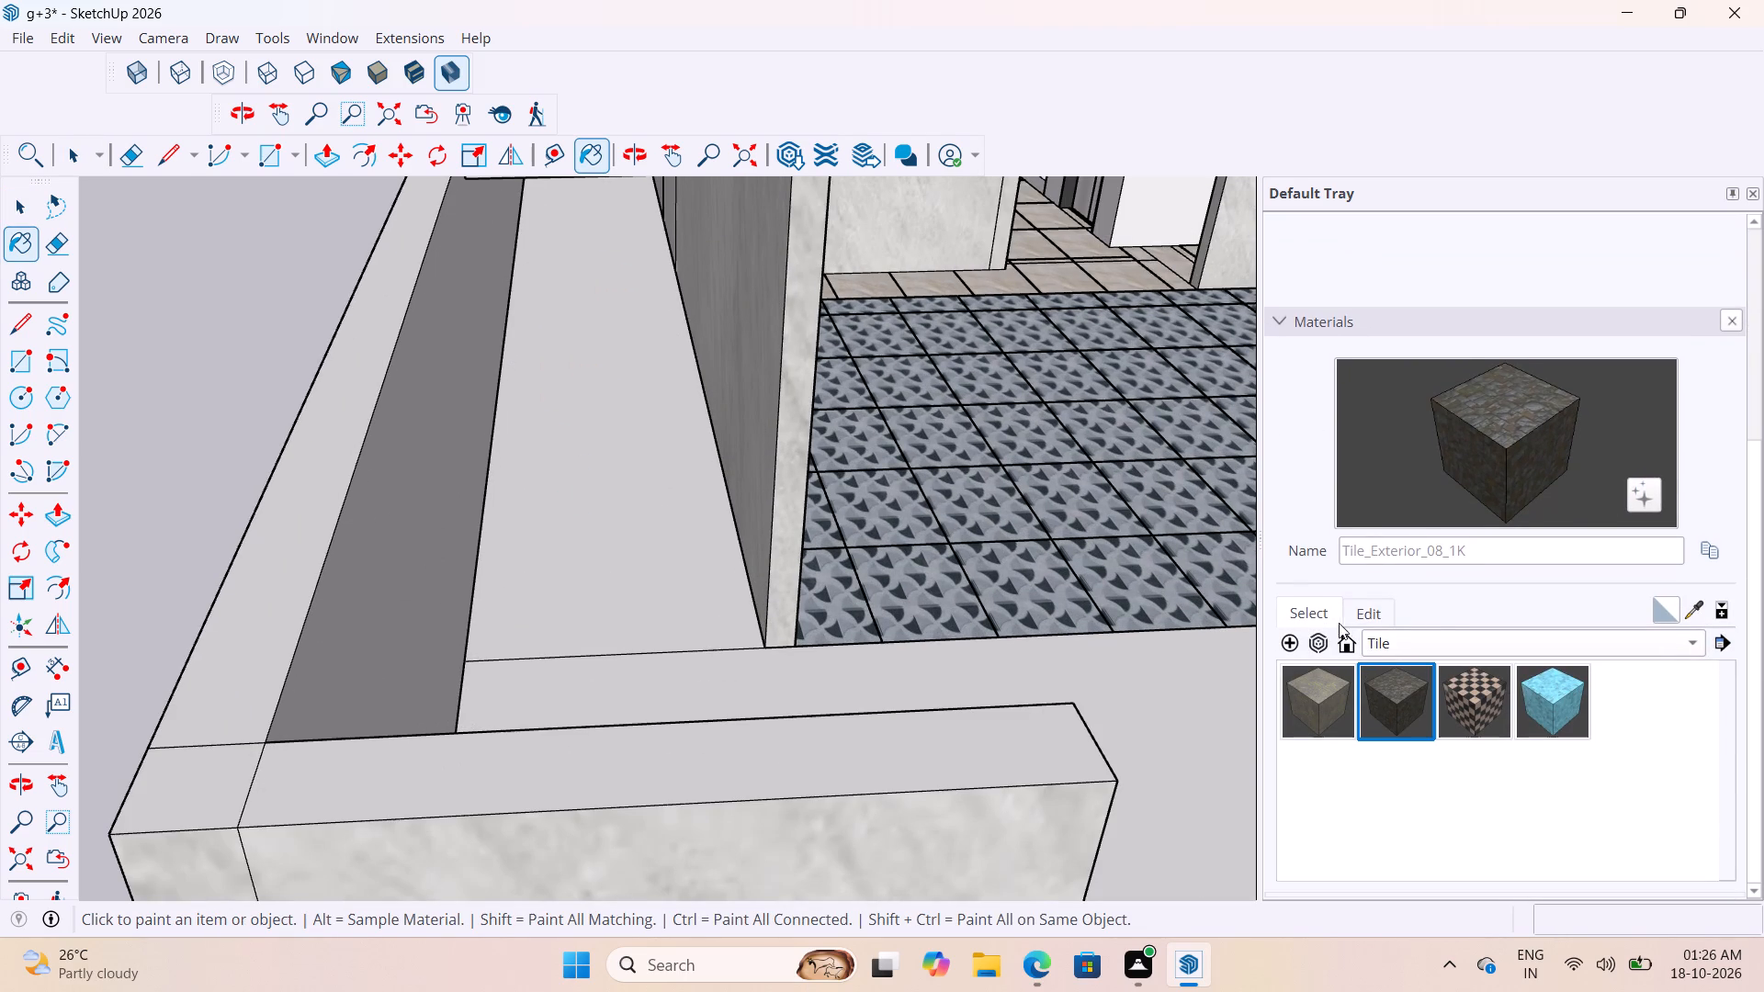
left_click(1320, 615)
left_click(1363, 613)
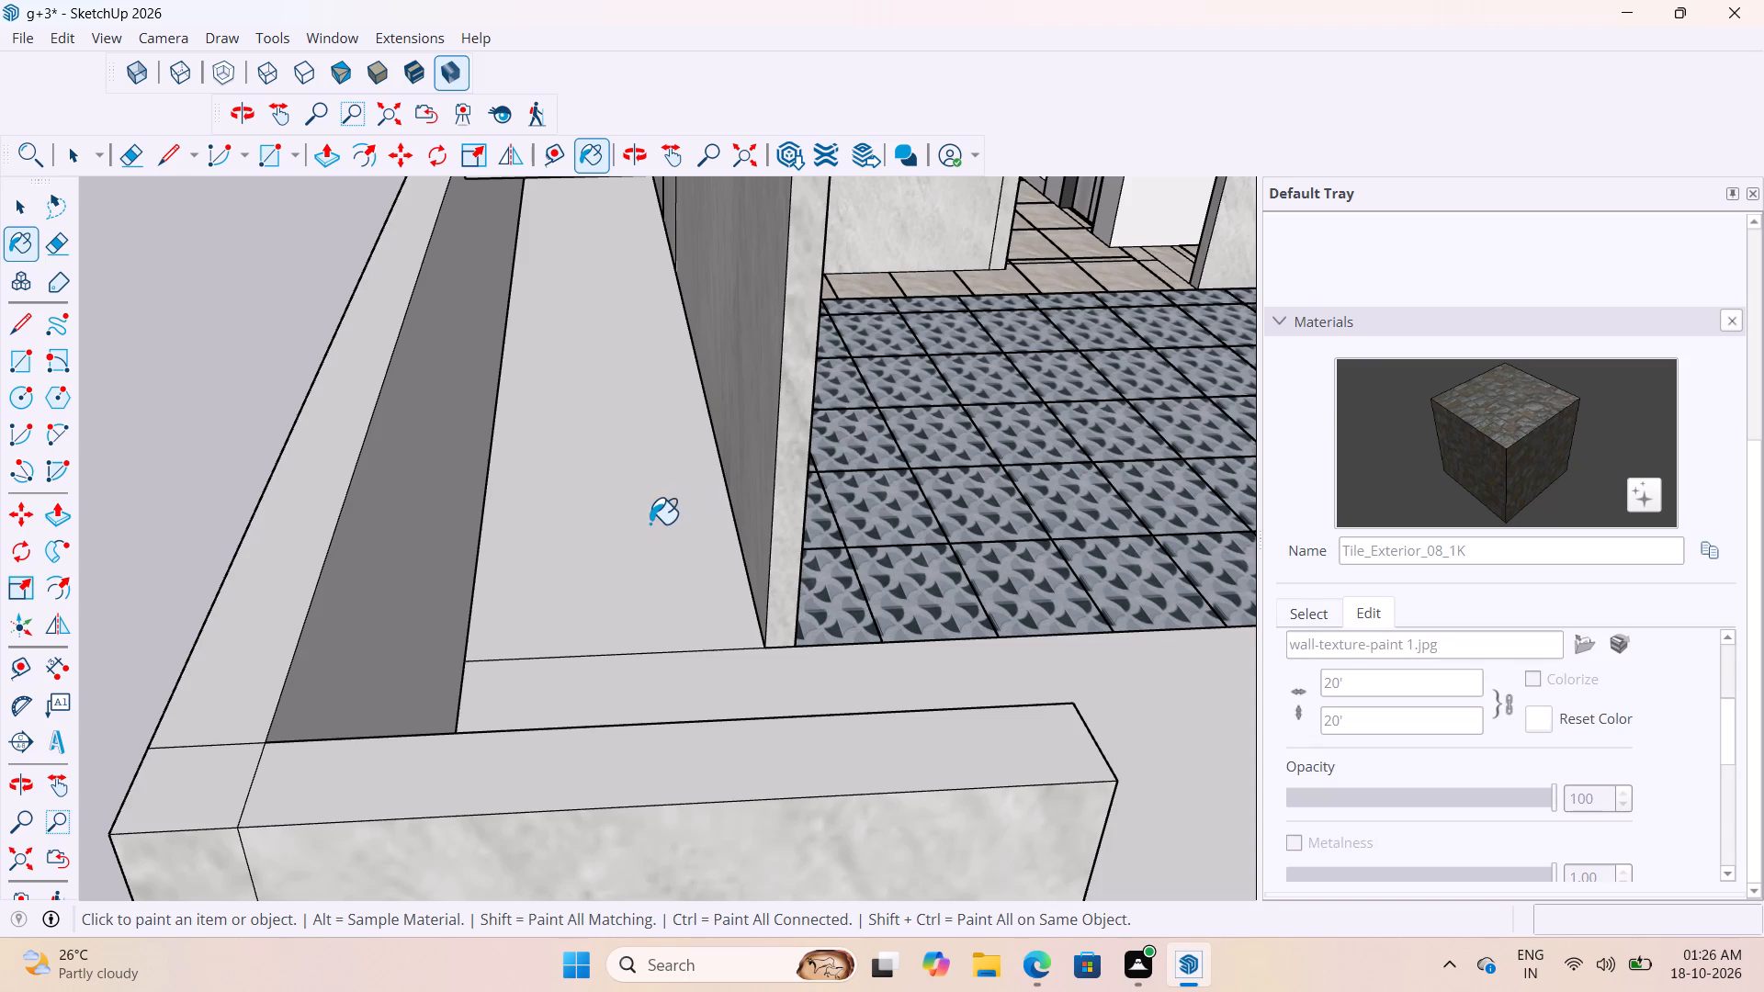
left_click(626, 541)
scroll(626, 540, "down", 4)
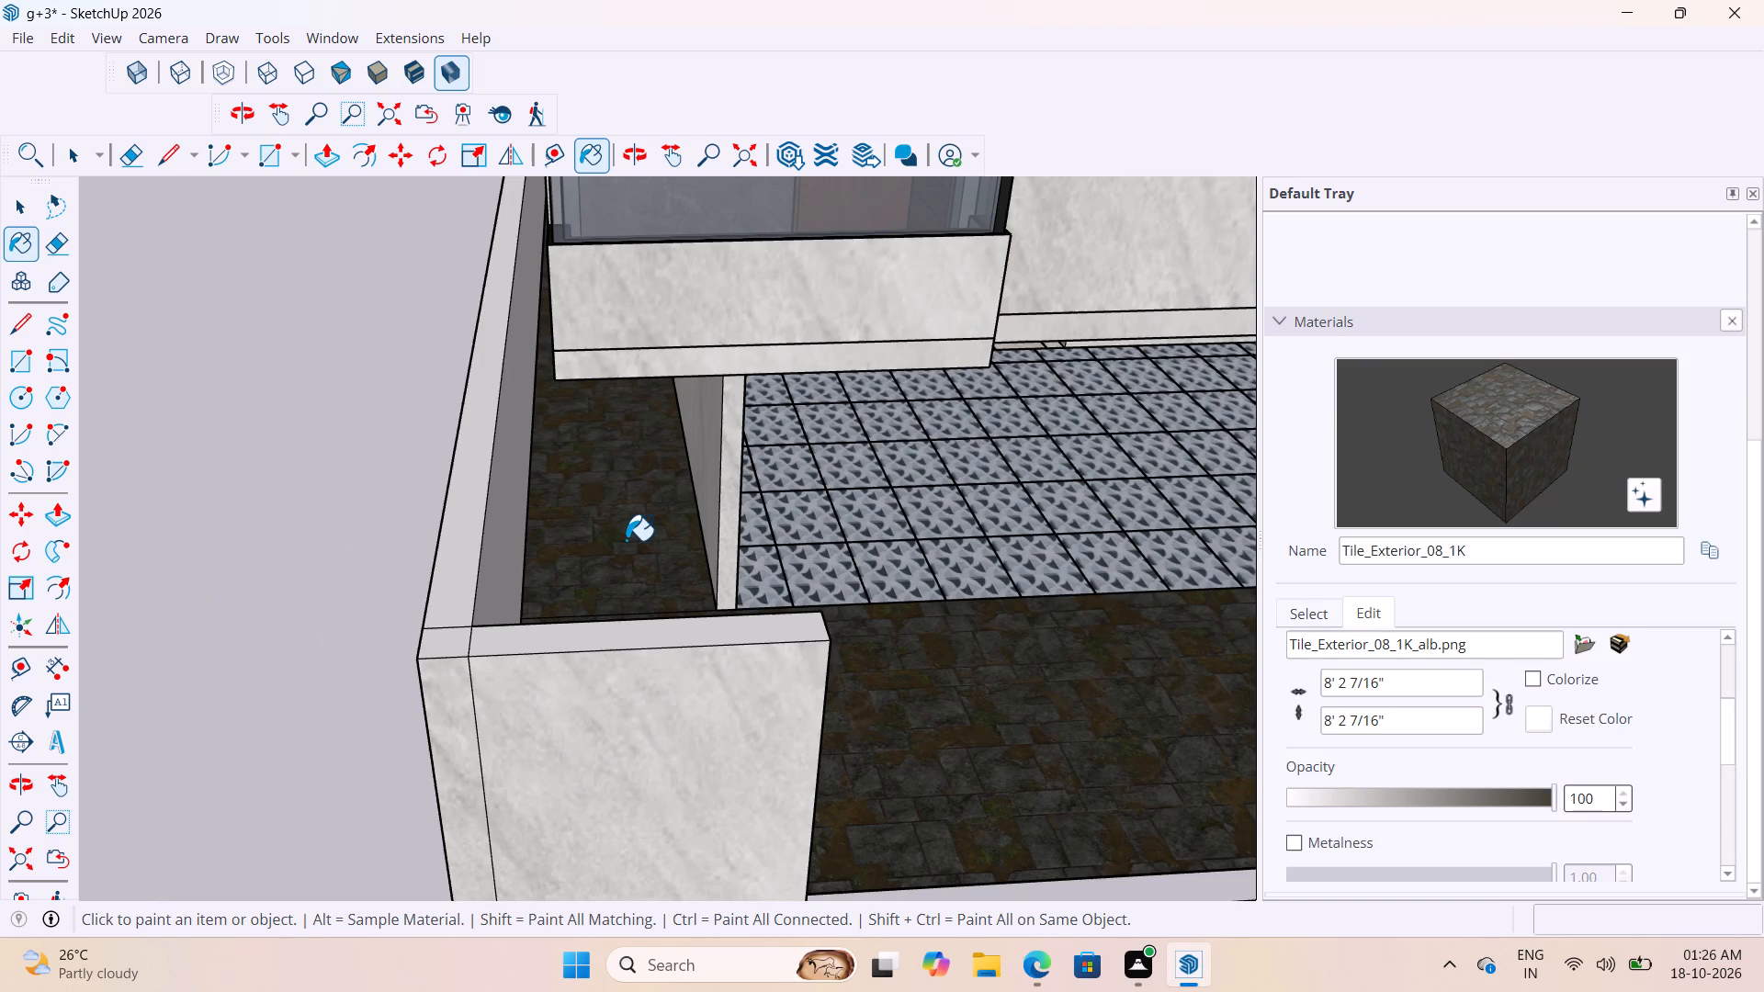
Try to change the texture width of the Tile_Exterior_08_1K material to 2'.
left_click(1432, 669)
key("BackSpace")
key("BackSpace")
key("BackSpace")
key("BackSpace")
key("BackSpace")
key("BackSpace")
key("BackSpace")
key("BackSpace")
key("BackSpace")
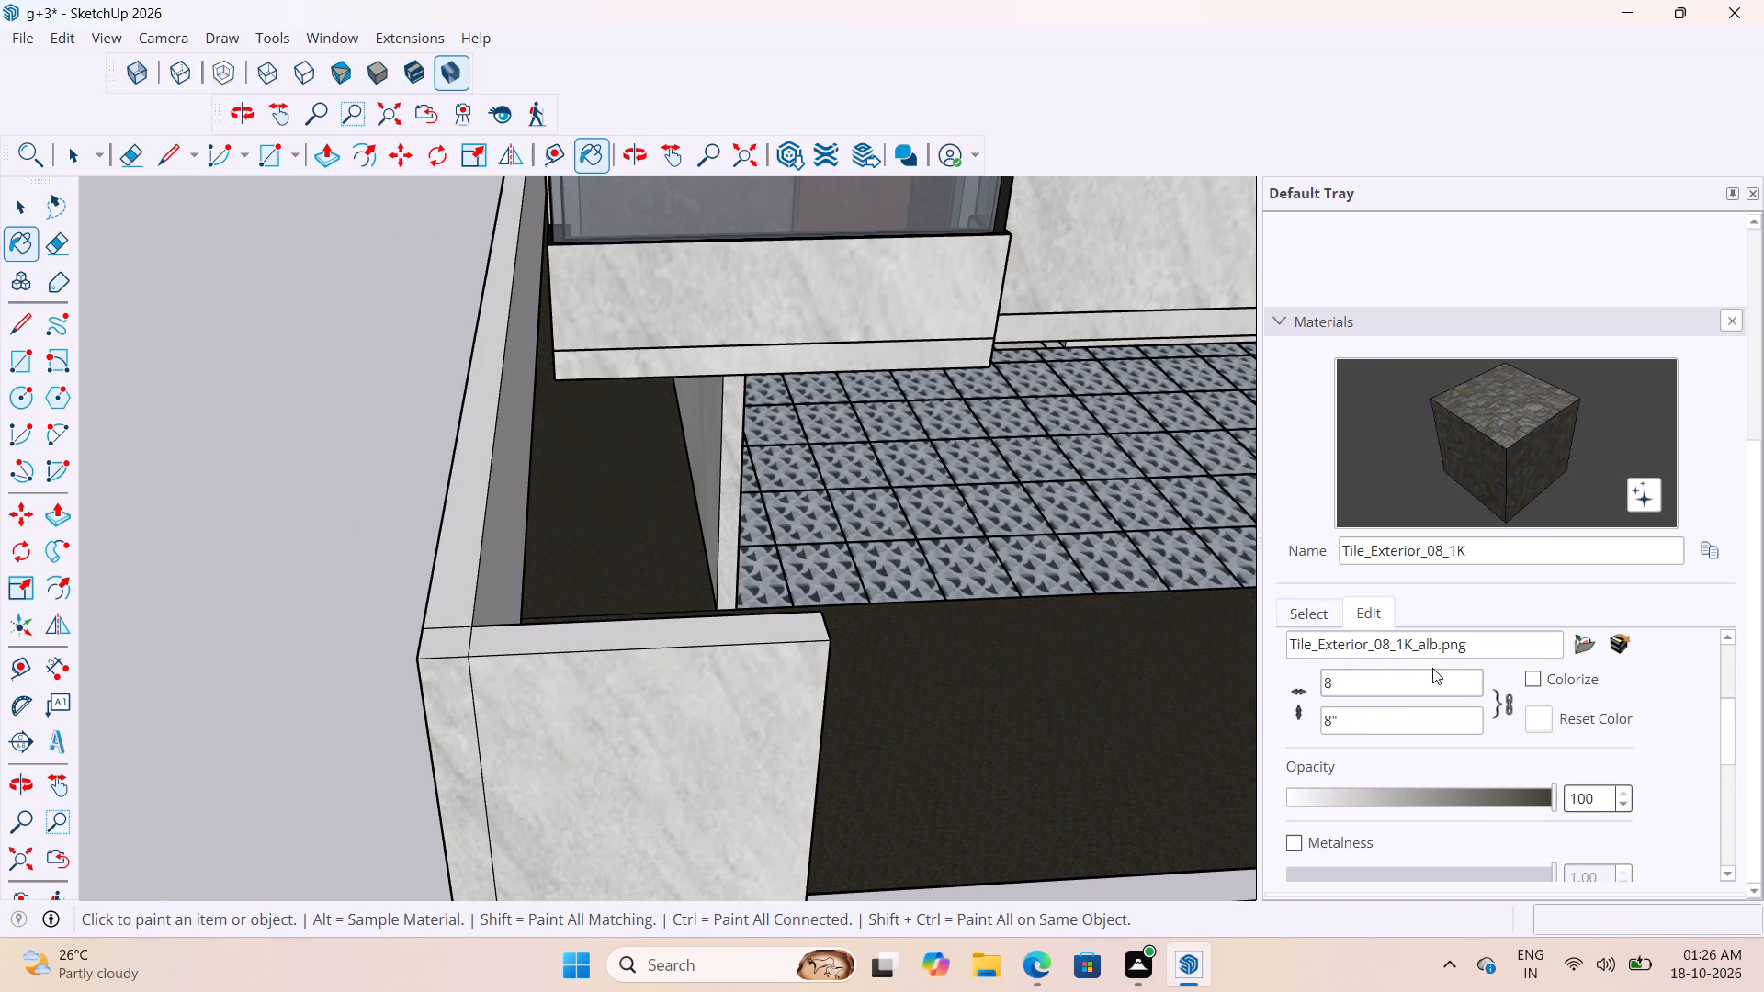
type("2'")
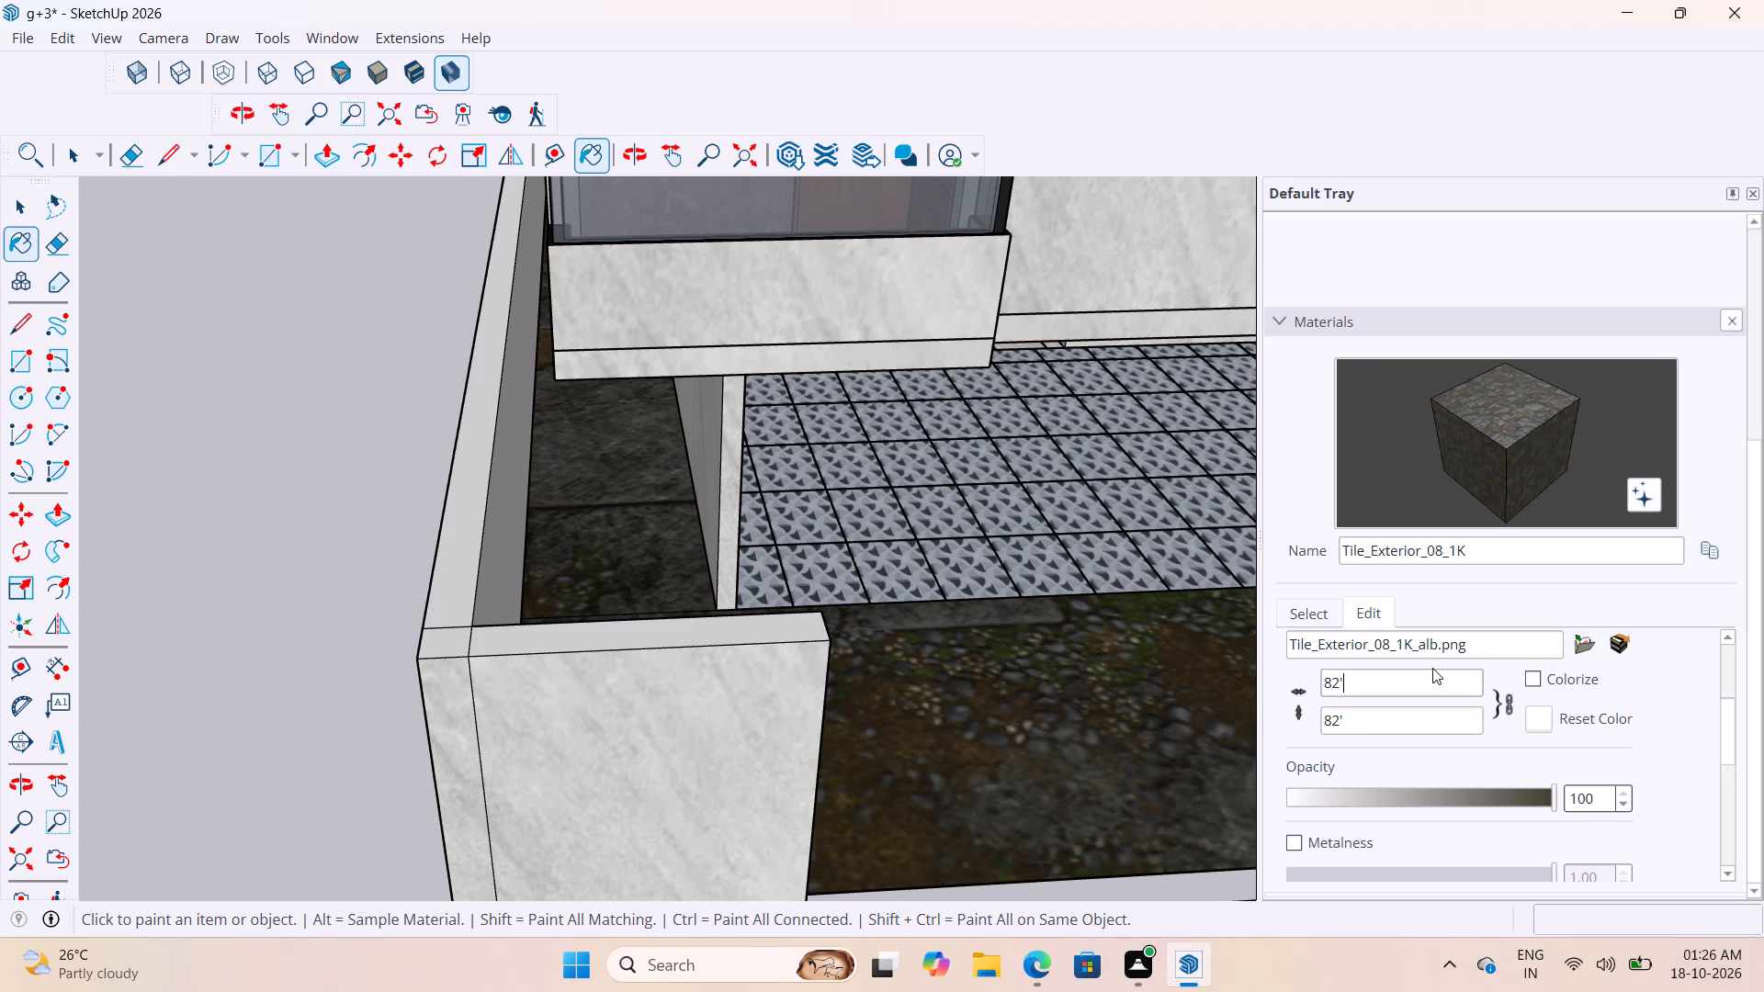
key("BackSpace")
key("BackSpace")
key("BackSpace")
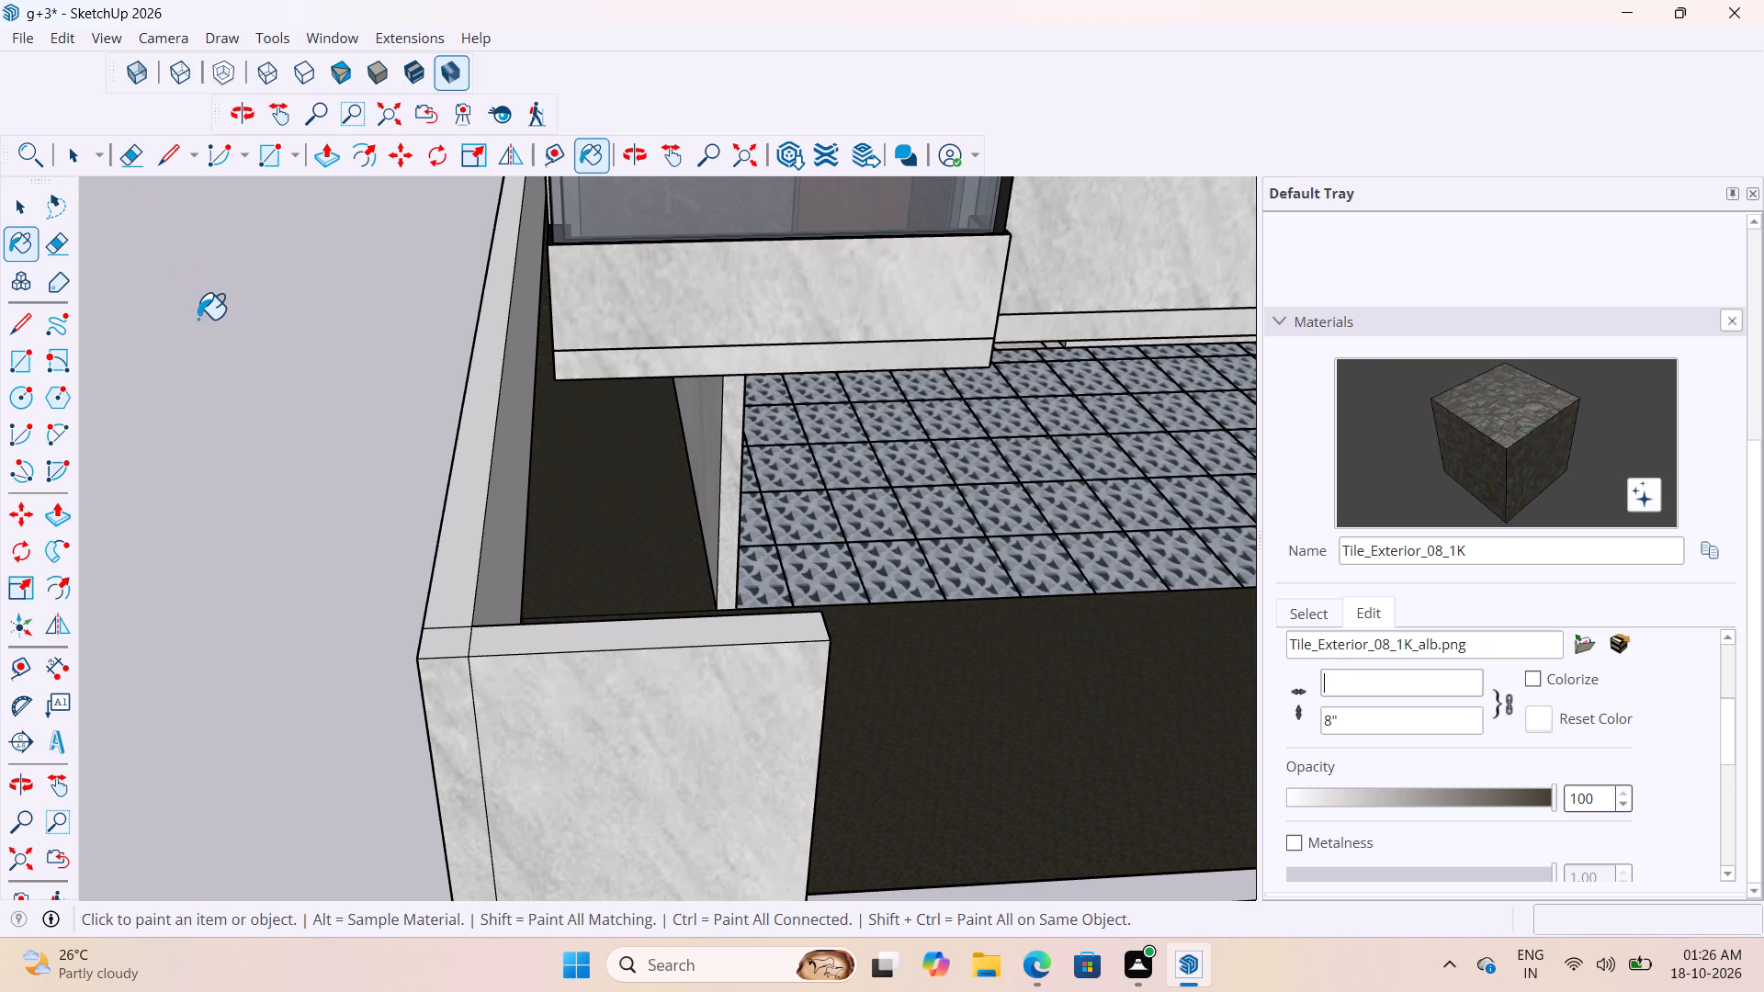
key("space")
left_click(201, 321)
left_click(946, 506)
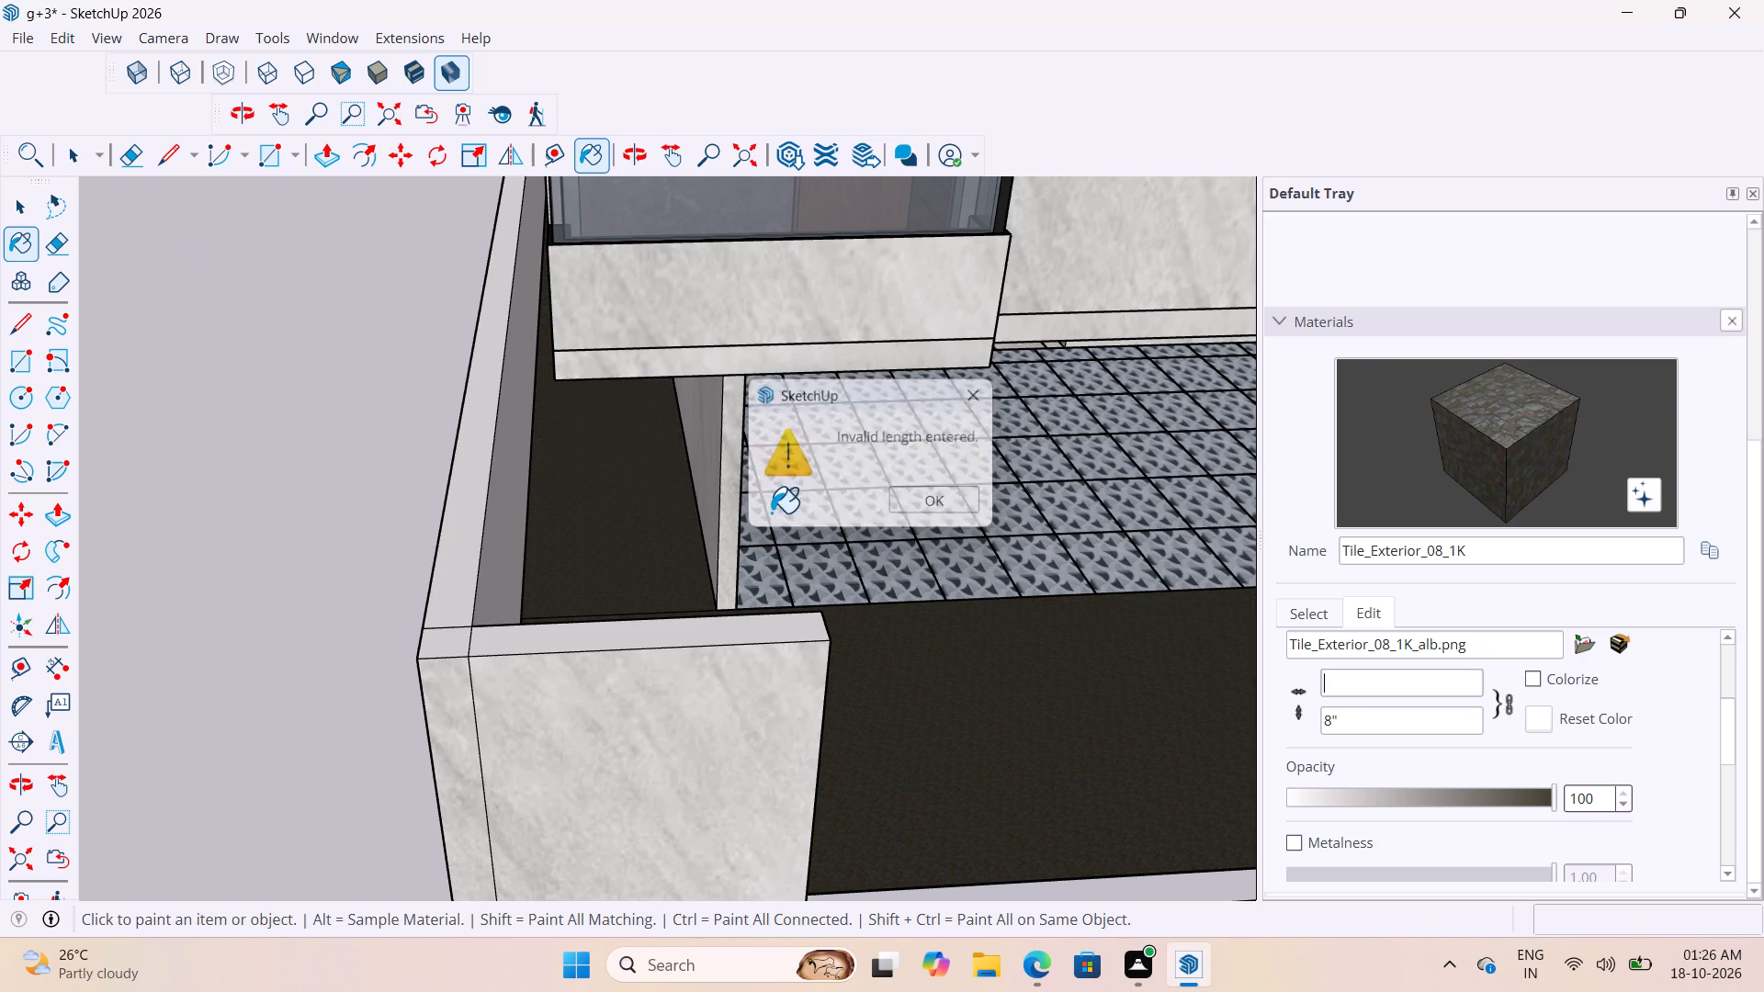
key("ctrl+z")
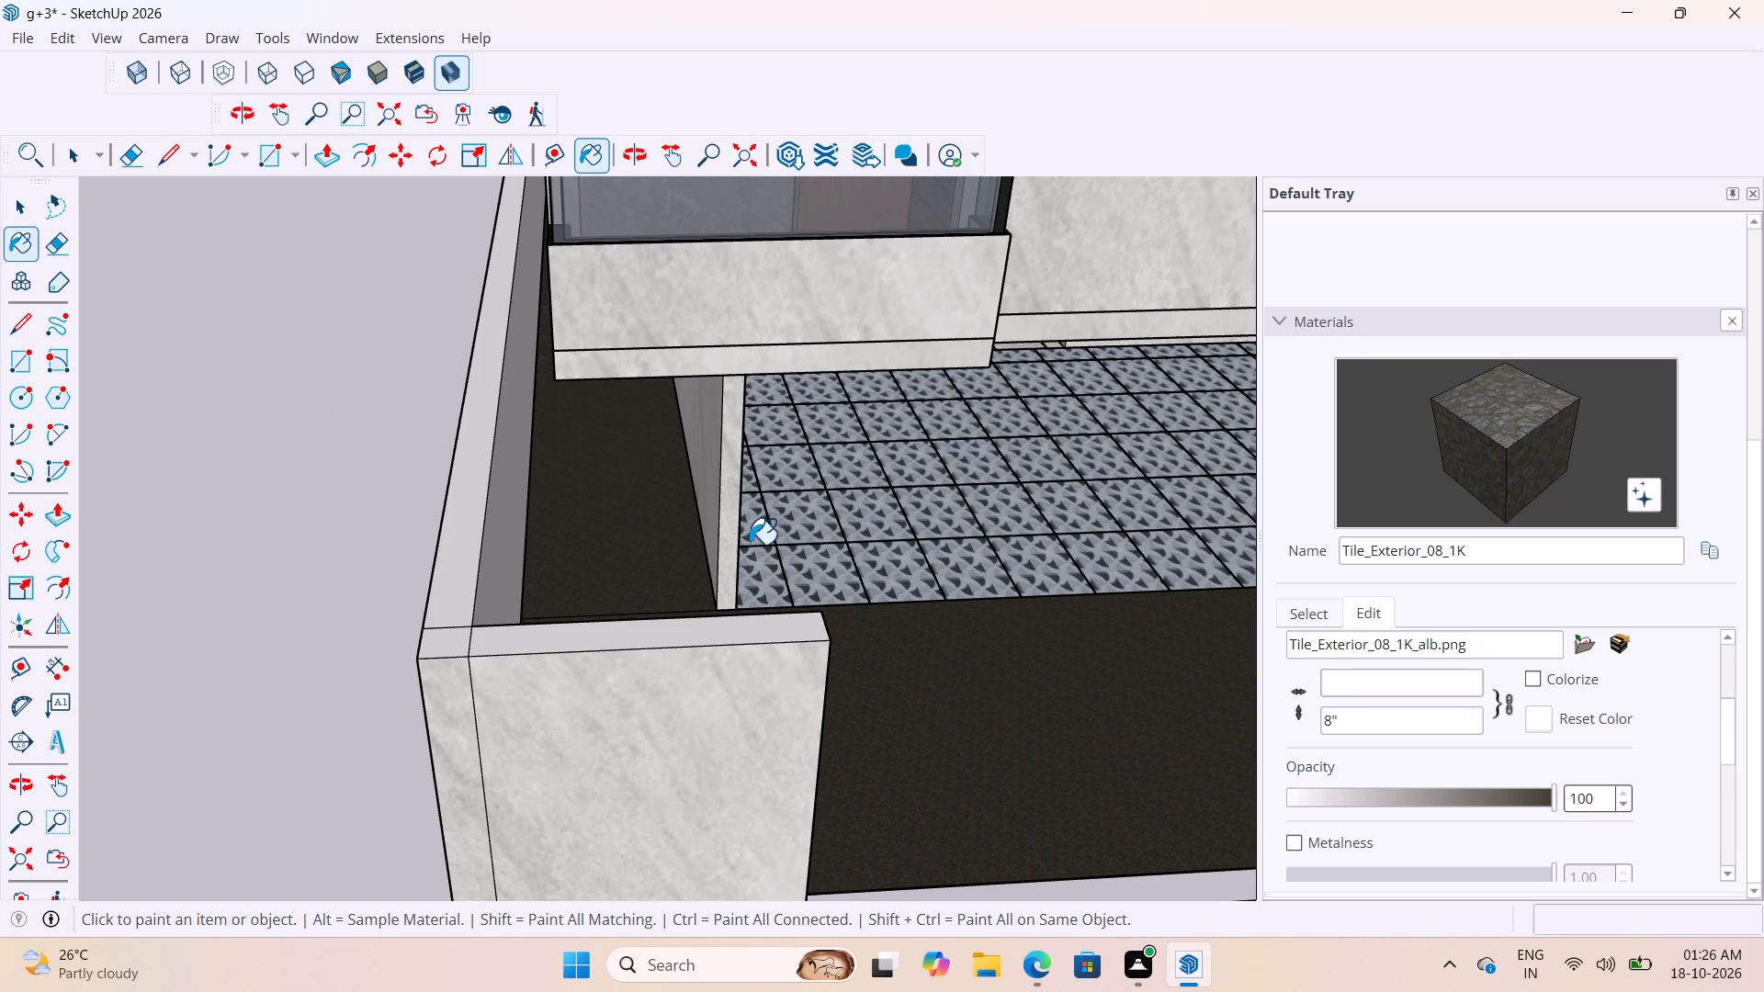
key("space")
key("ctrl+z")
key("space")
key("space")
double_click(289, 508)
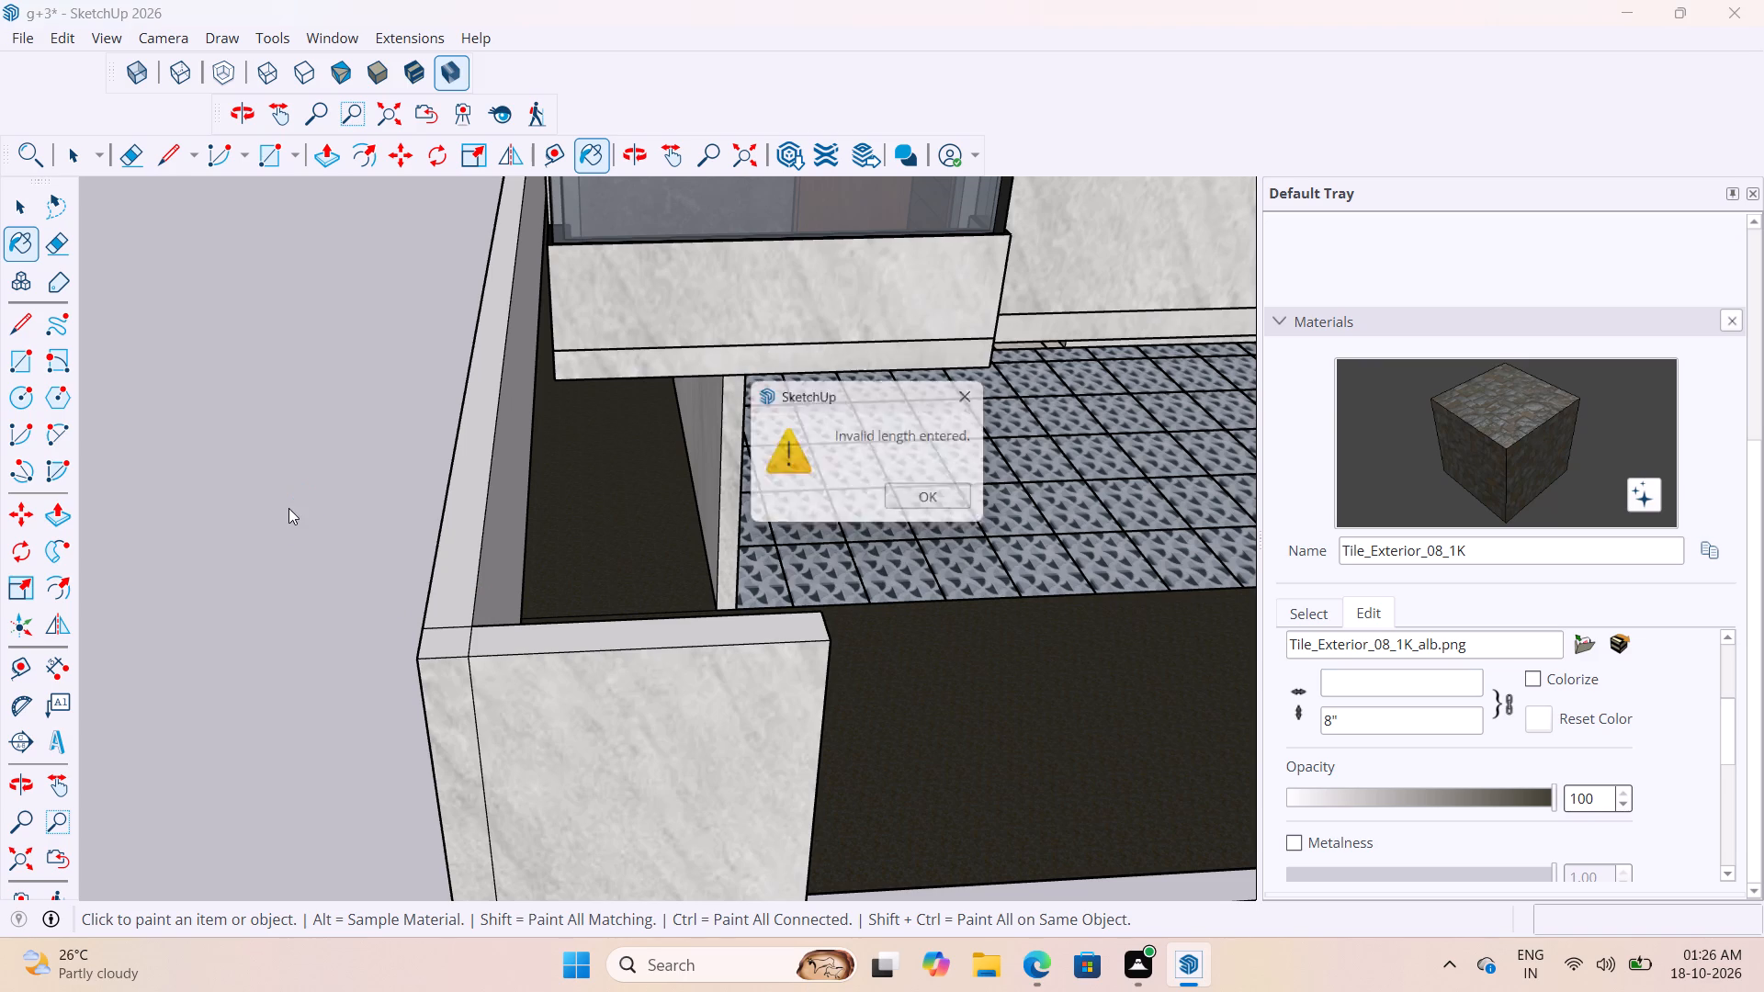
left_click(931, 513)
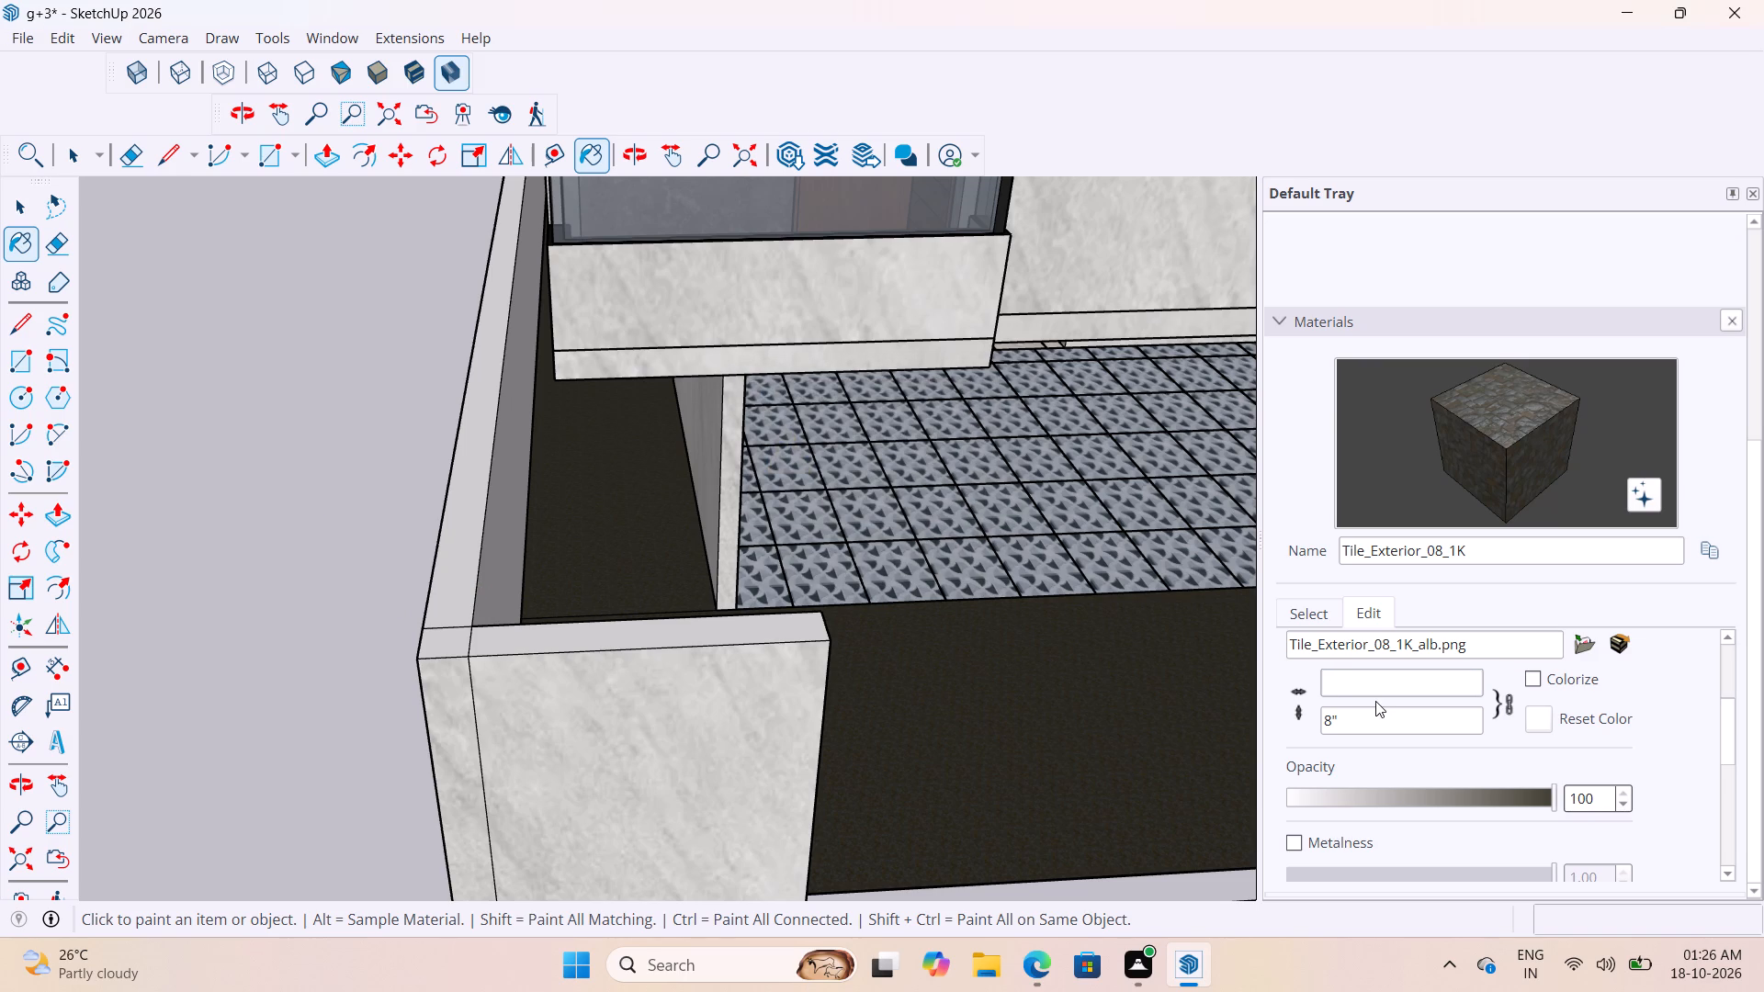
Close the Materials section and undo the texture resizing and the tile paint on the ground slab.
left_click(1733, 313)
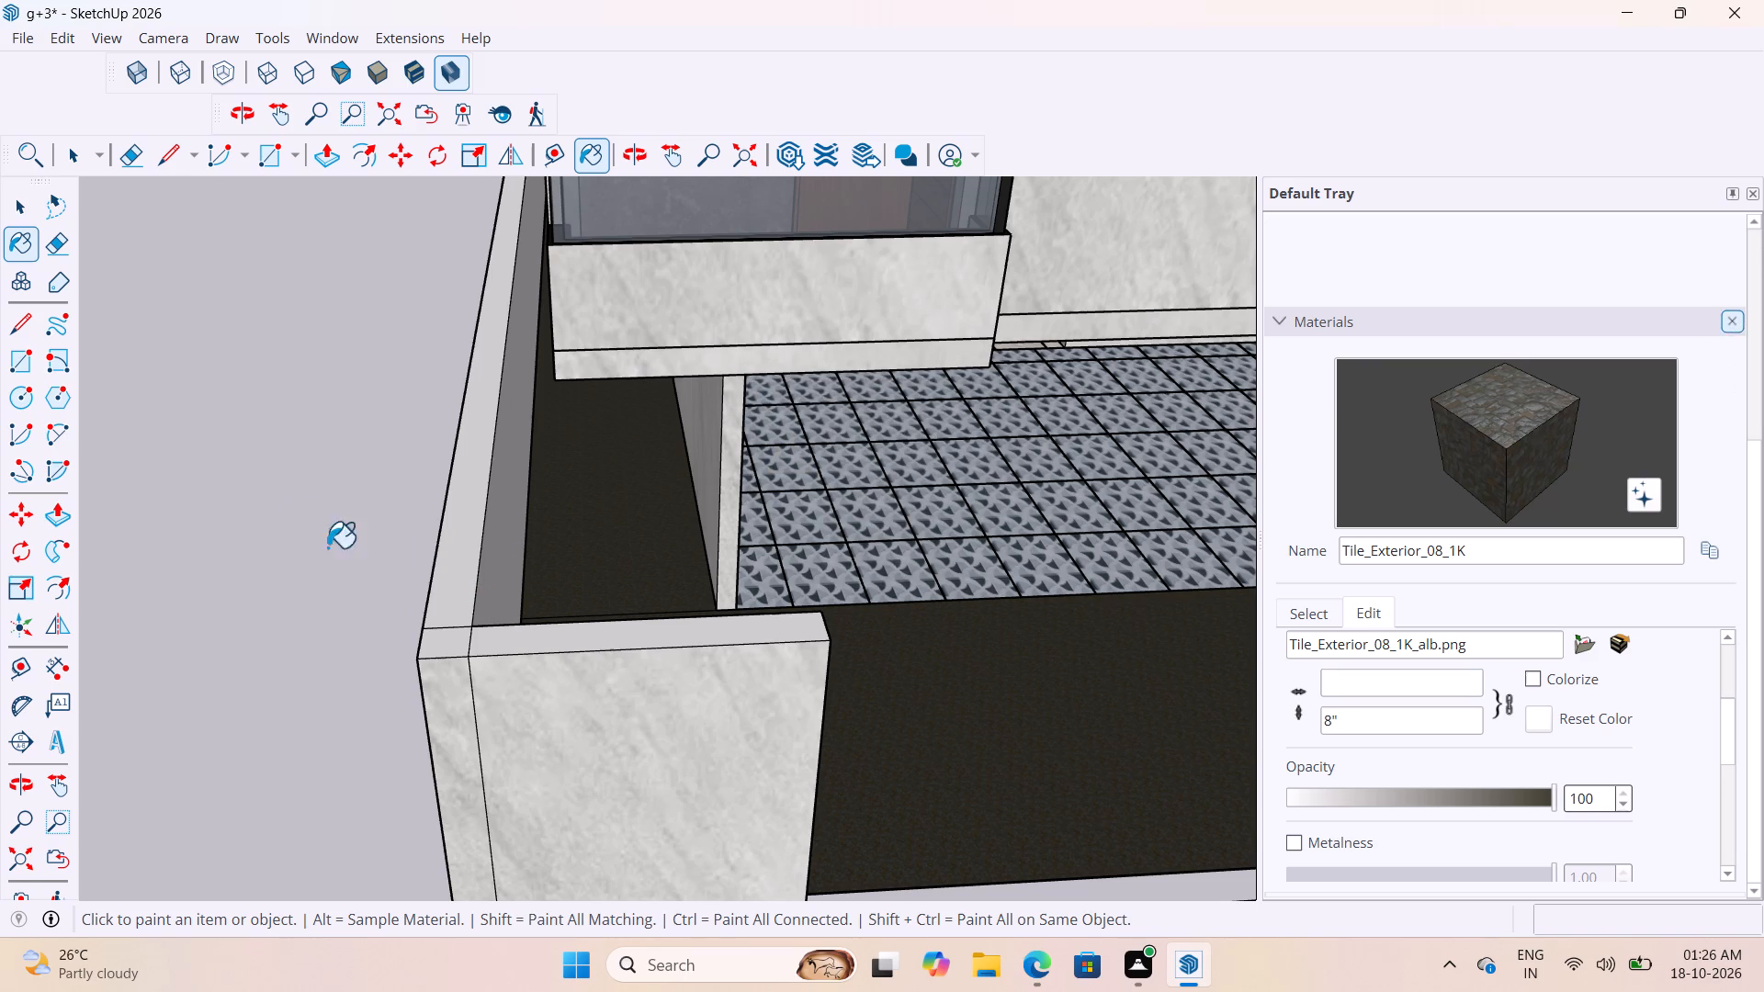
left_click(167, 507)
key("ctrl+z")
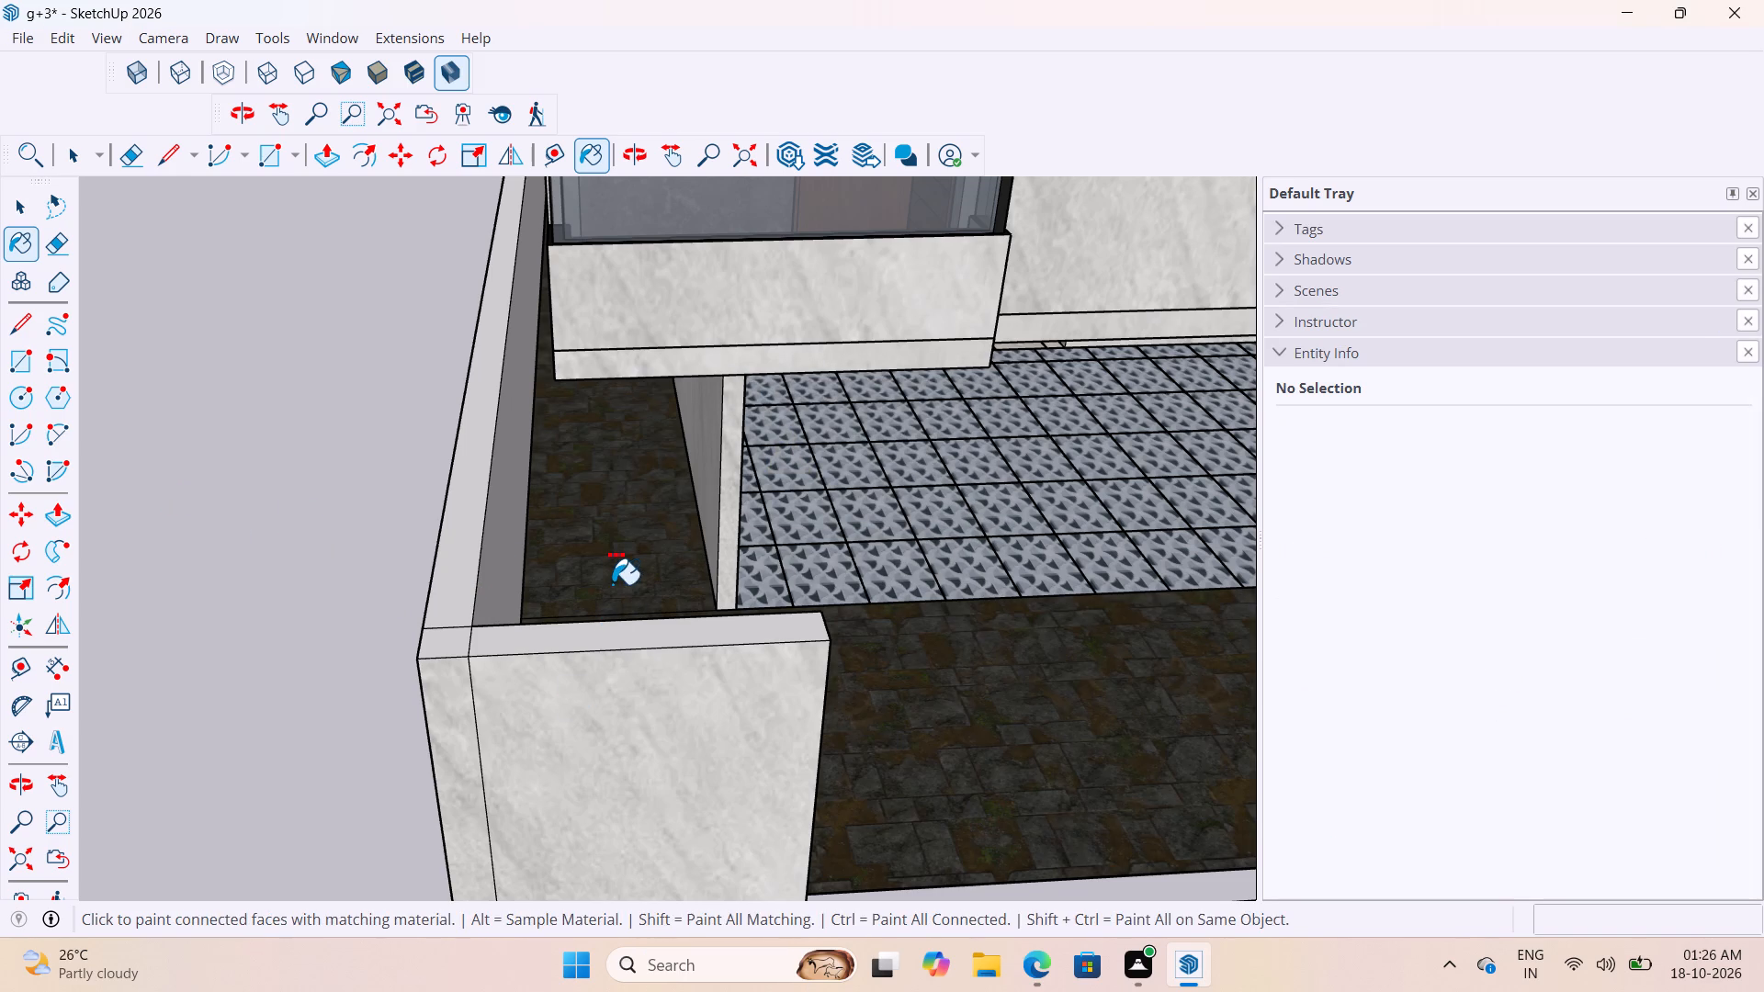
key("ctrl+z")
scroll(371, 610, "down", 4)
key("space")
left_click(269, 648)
Examine the G+3 building's front and side elevations, roof and compound from several angles.
scroll(529, 740, "down", 9)
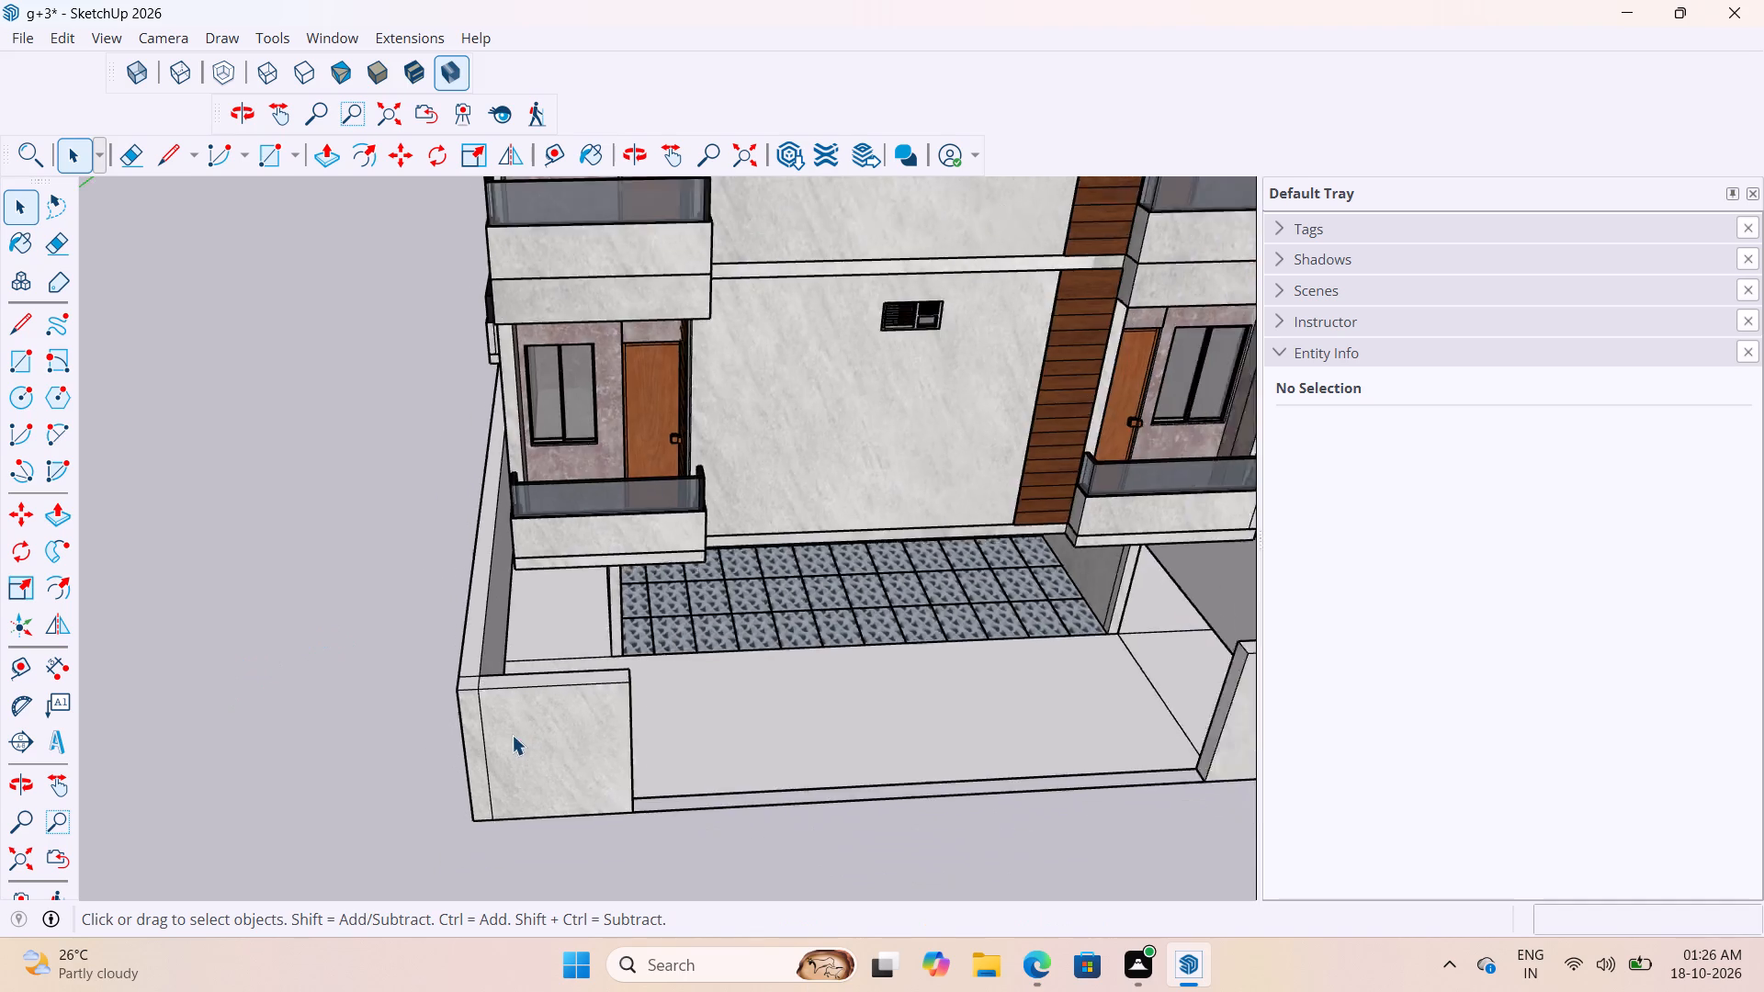
scroll(512, 735, "down", 14)
middle_click_drag(618, 705, 565, 635)
scroll(628, 465, "up", 7)
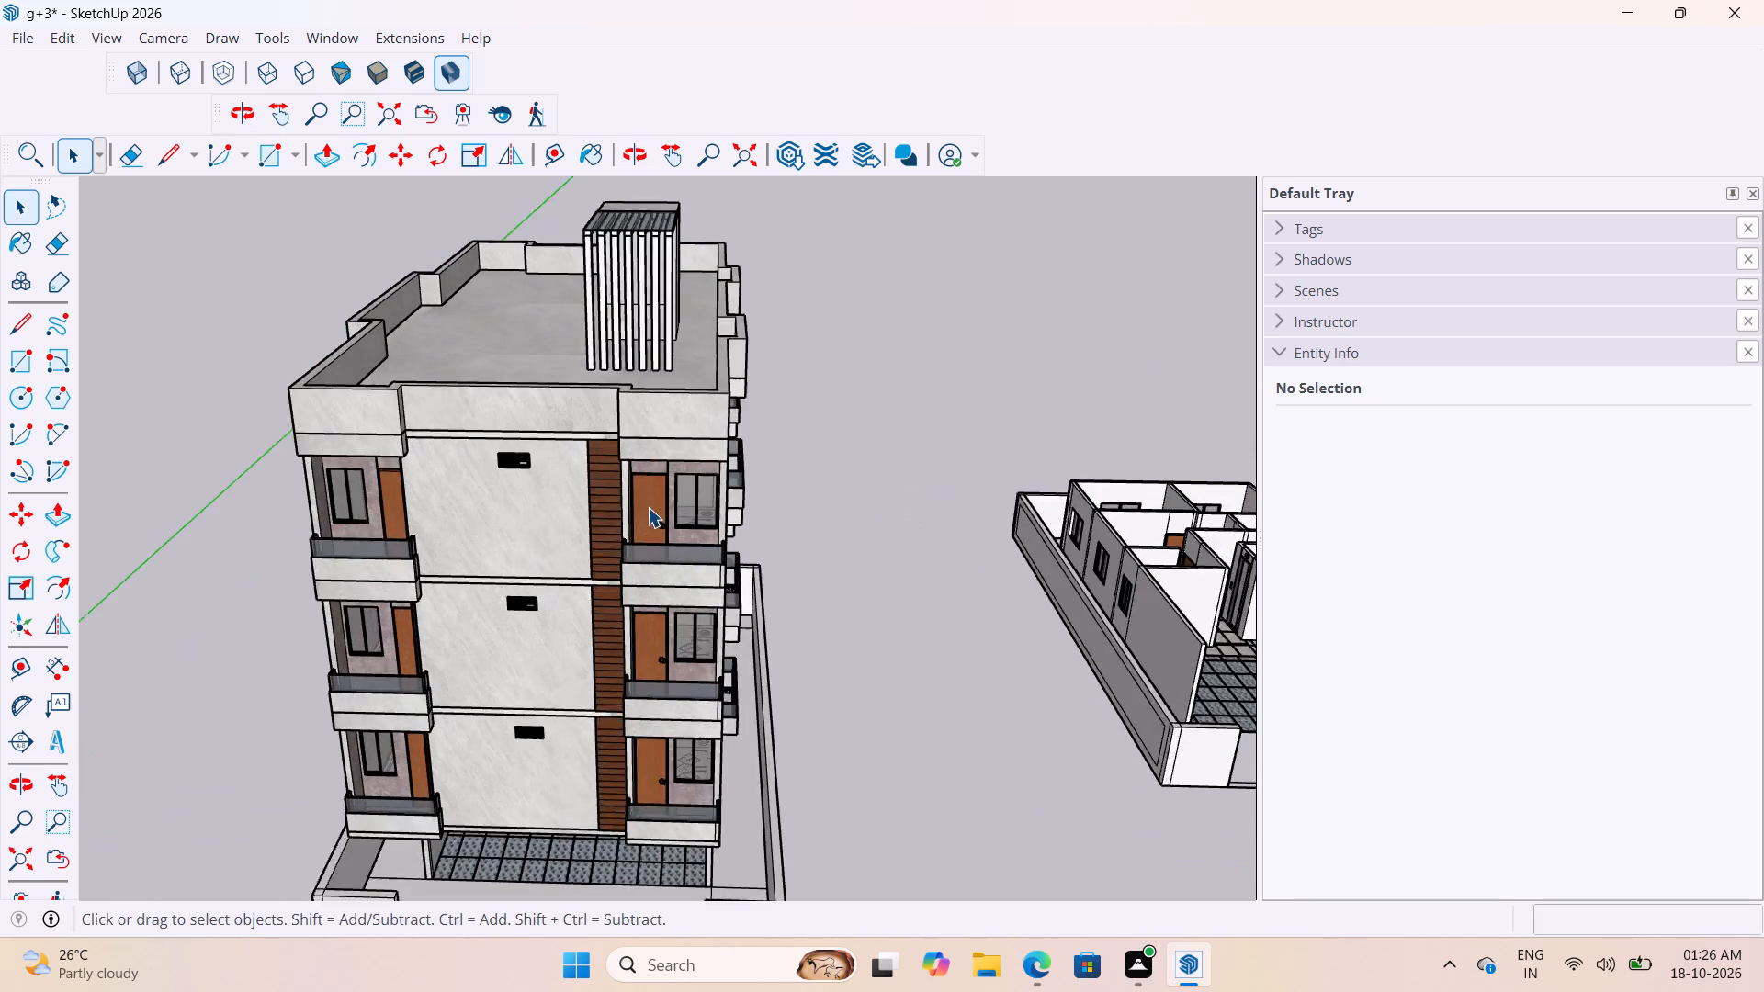
scroll(648, 507, "up", 1)
middle_click_drag(847, 675, 989, 520)
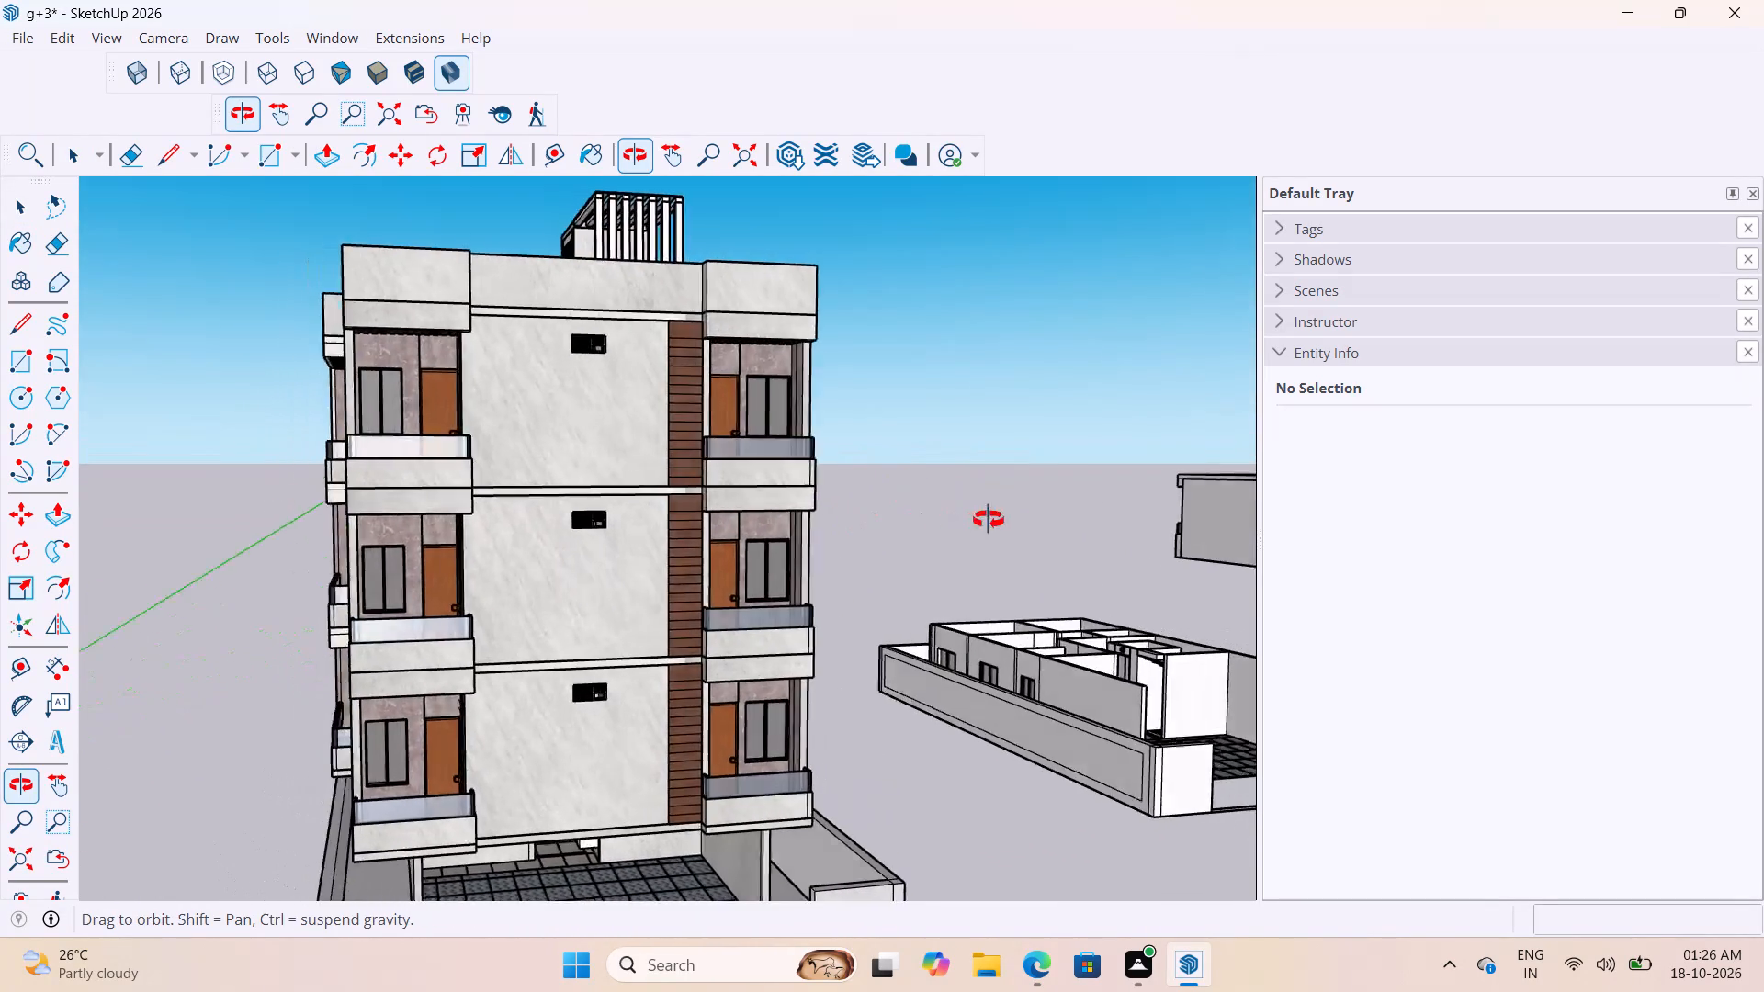
middle_click_drag(989, 520, 1023, 524)
scroll(892, 527, "down", 5)
scroll(820, 565, "up", 3)
scroll(708, 670, "down", 5)
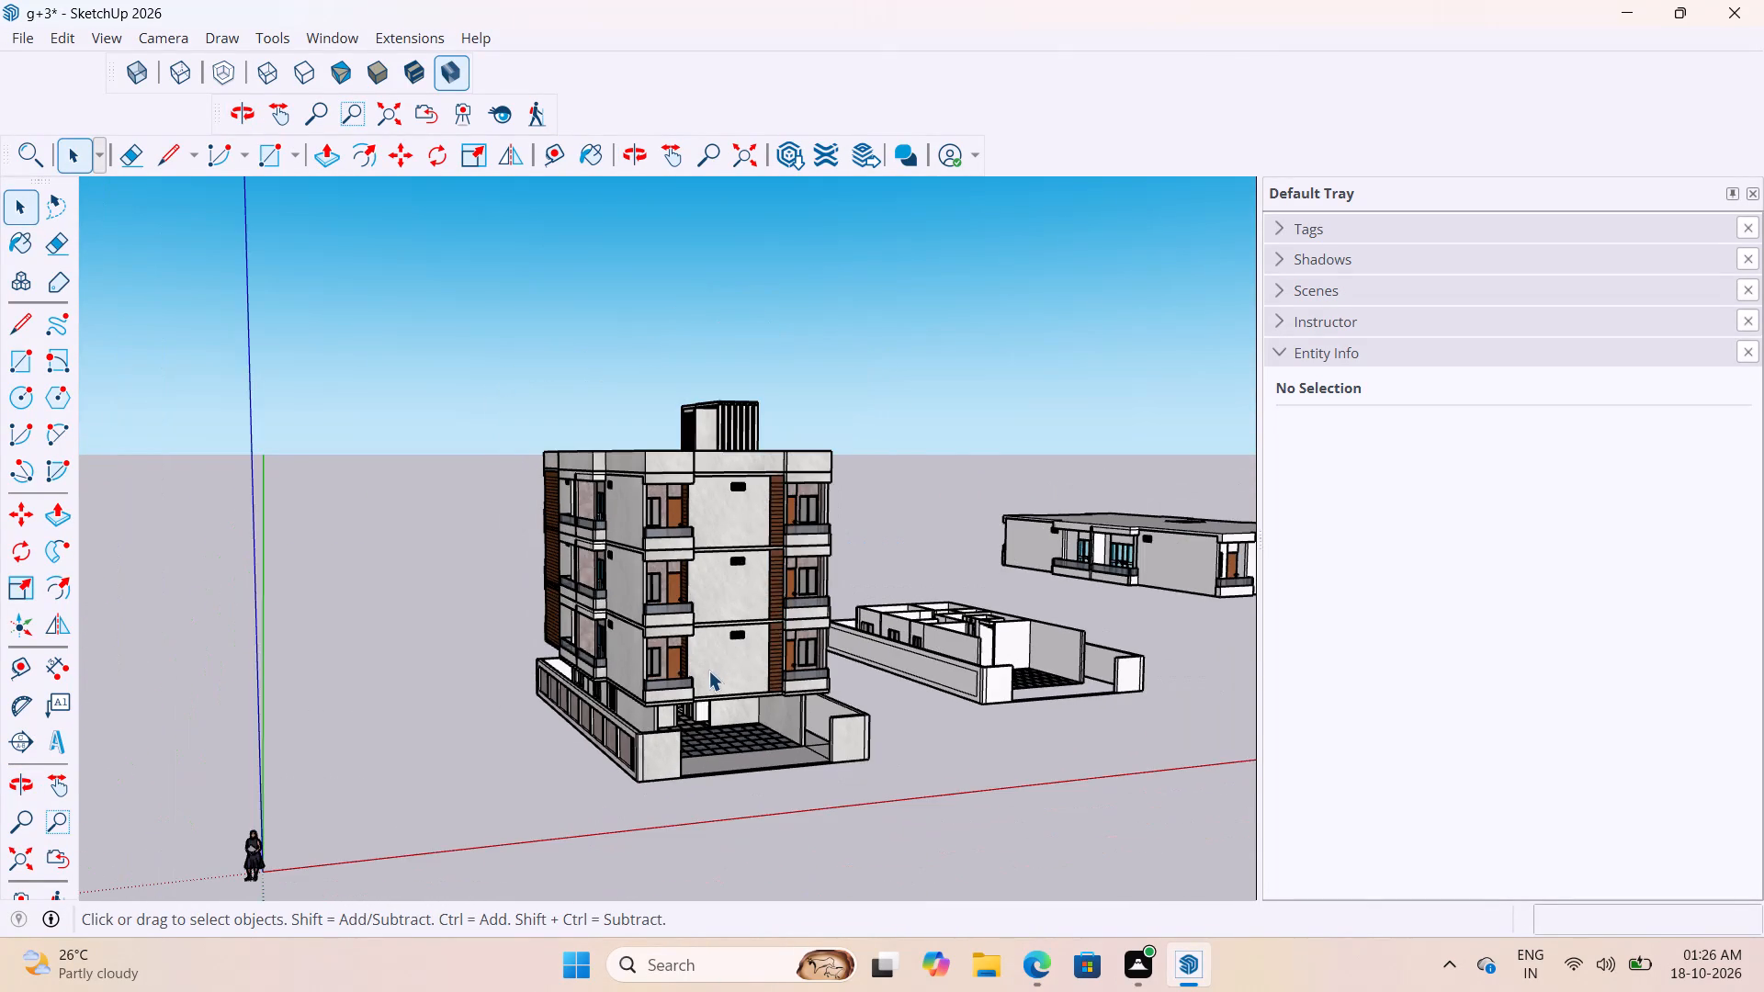
scroll(707, 671, "up", 1)
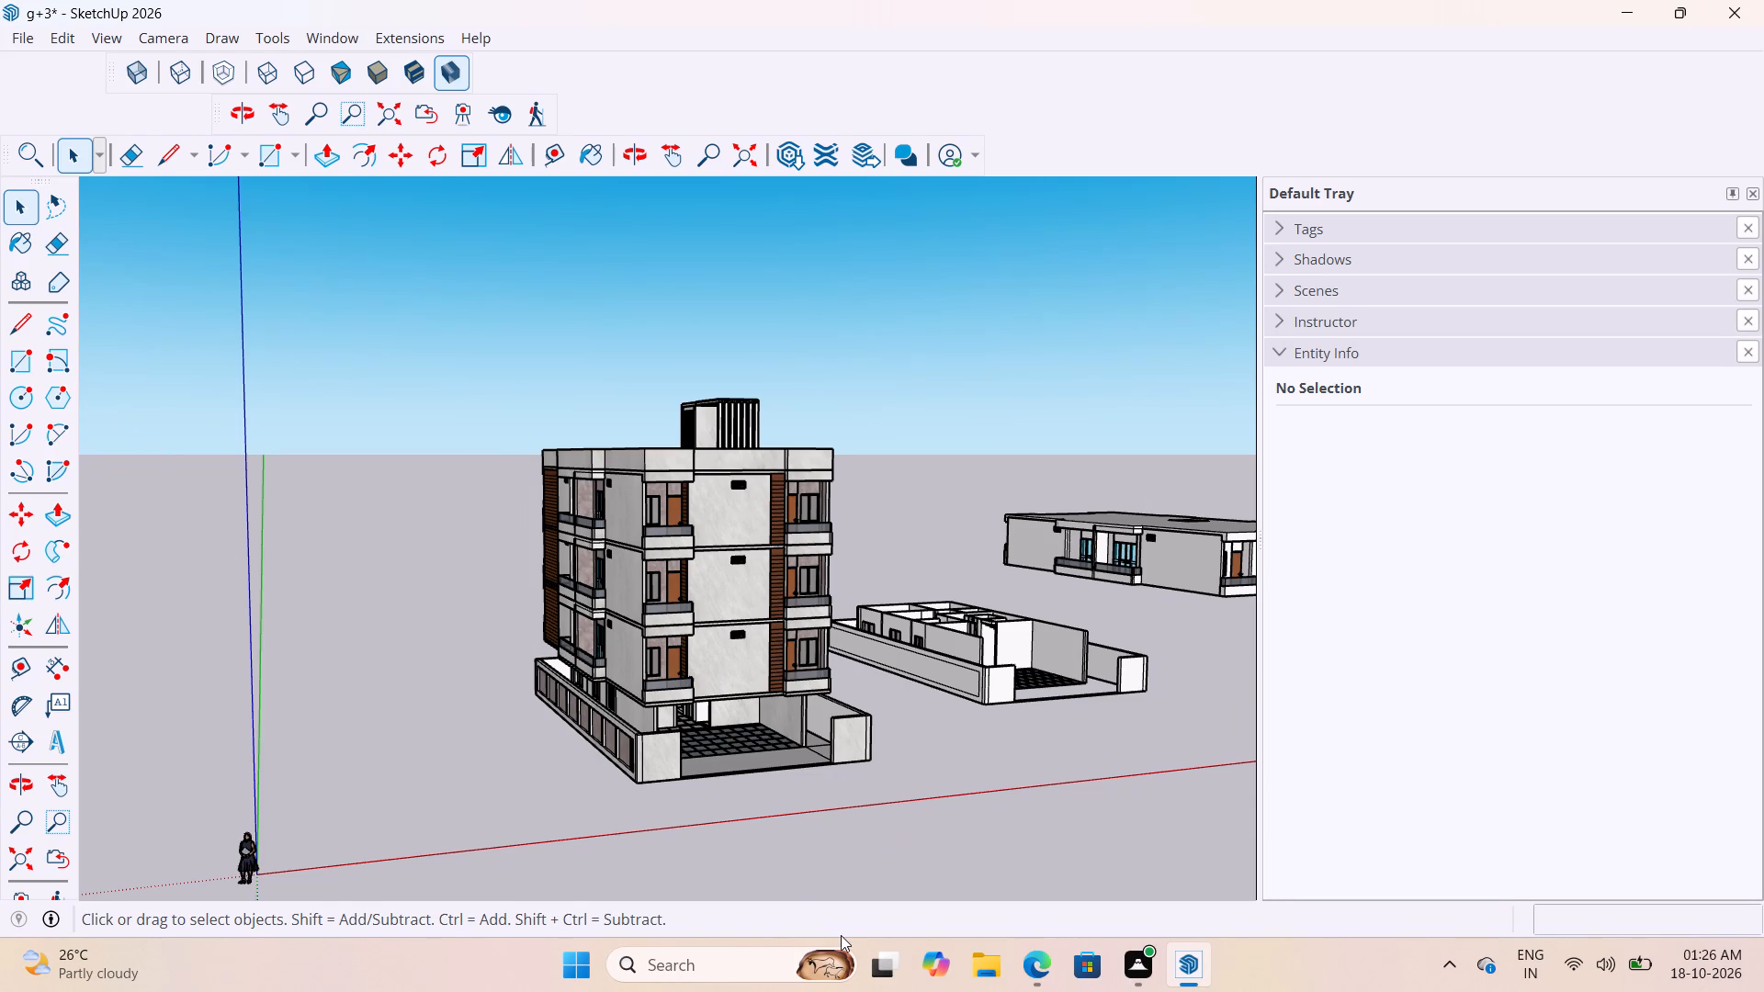
scroll(841, 935, "down", 10)
scroll(701, 991, "down", 4)
Close the Default Tray to widen the modelling area around the G+3 building.
left_click(1753, 194)
scroll(1063, 677, "up", 3)
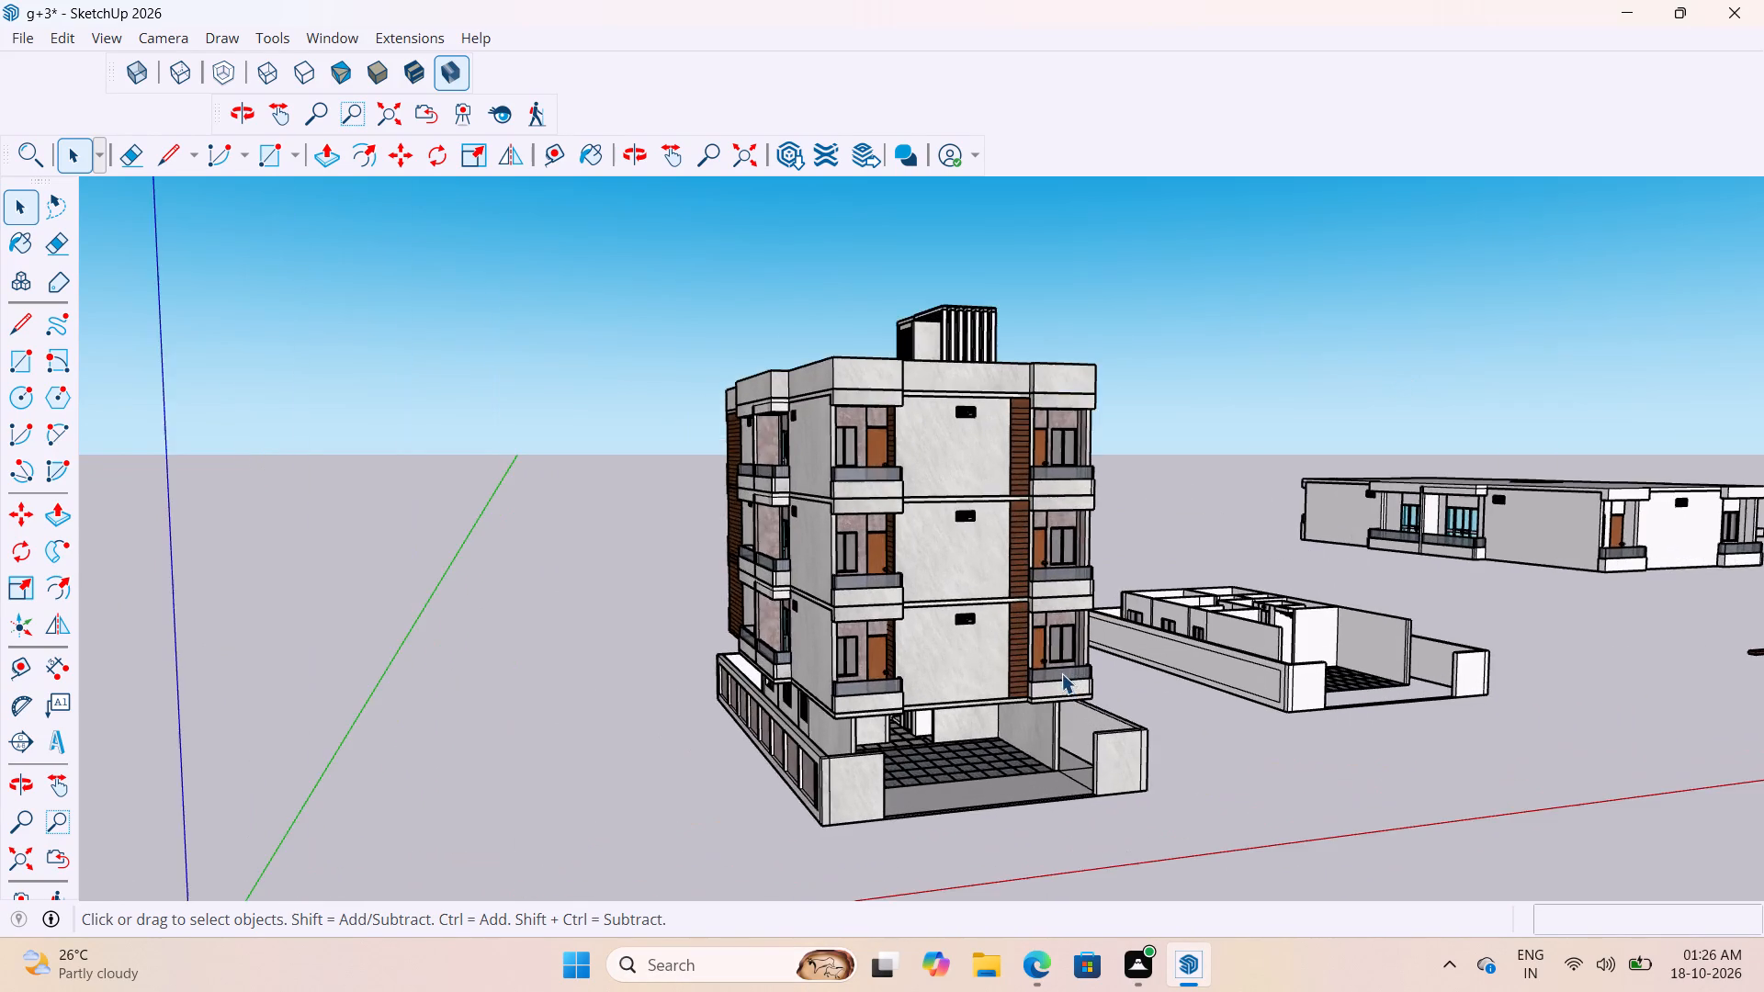
middle_click_drag(1061, 671, 884, 708)
scroll(708, 705, "up", 3)
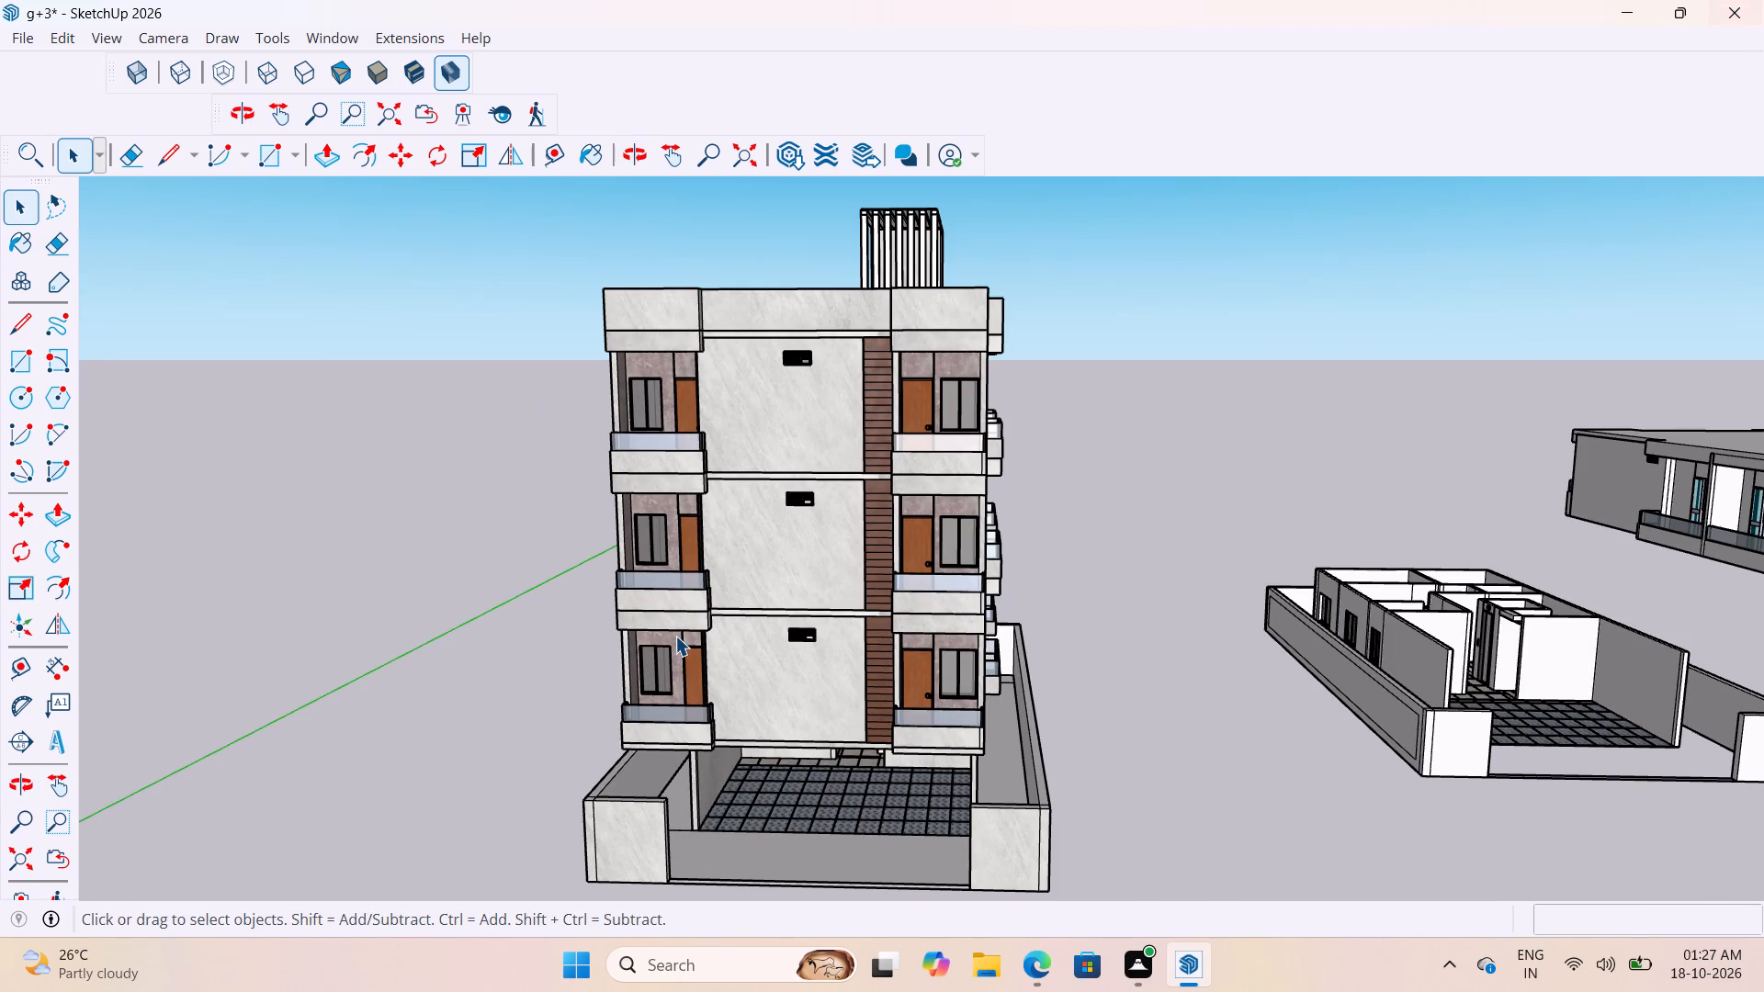
scroll(674, 634, "down", 4)
scroll(722, 605, "up", 6)
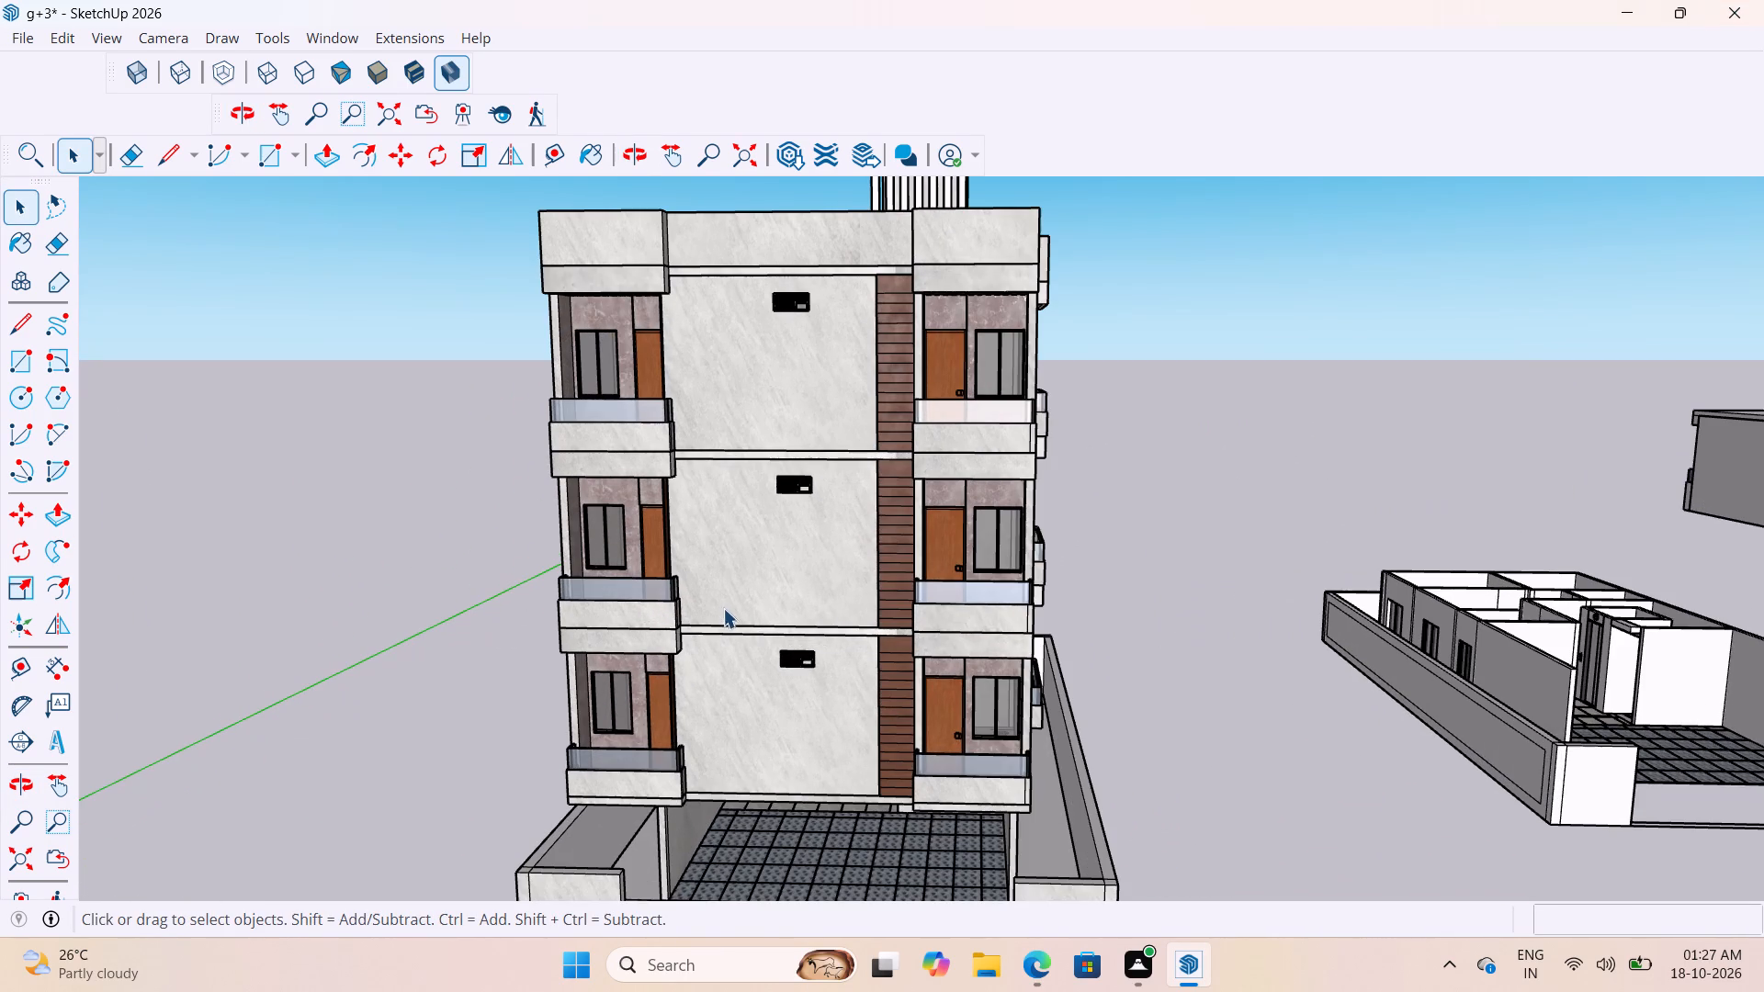
scroll(839, 574, "down", 5)
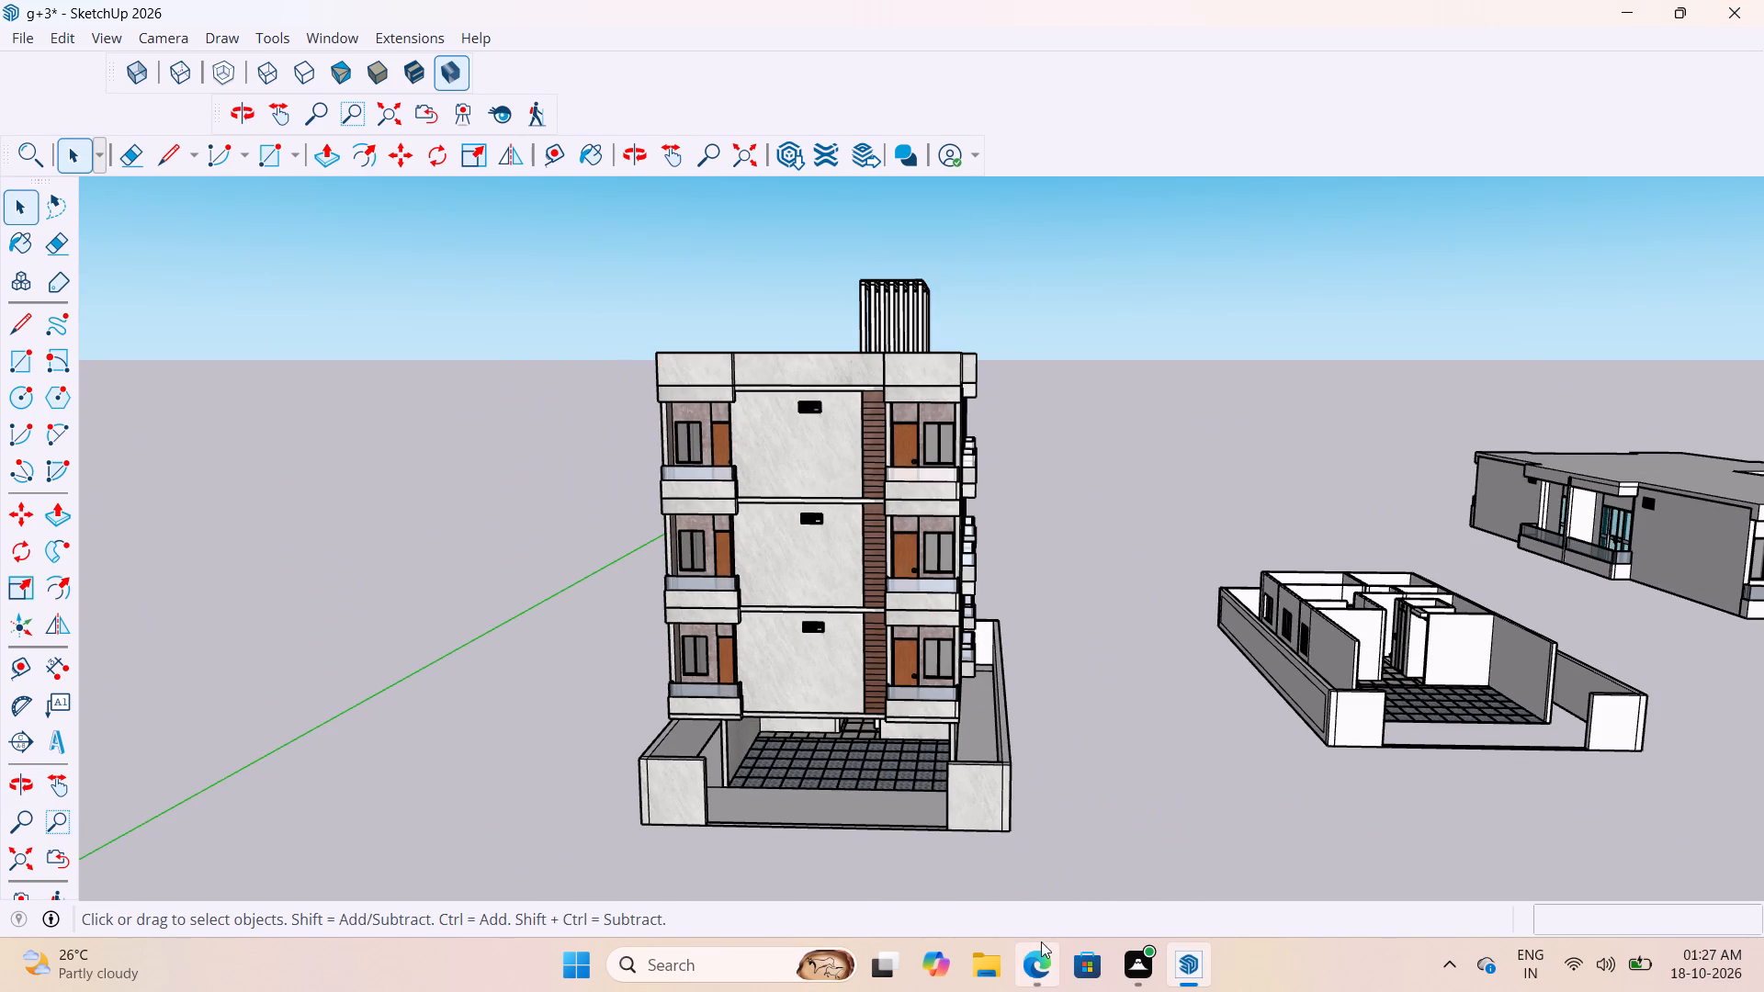
Switch to Edge, close the inches-to-feet conversion page, and return to SketchUp.
left_click(1041, 941)
scroll(0, 0, "up", 2)
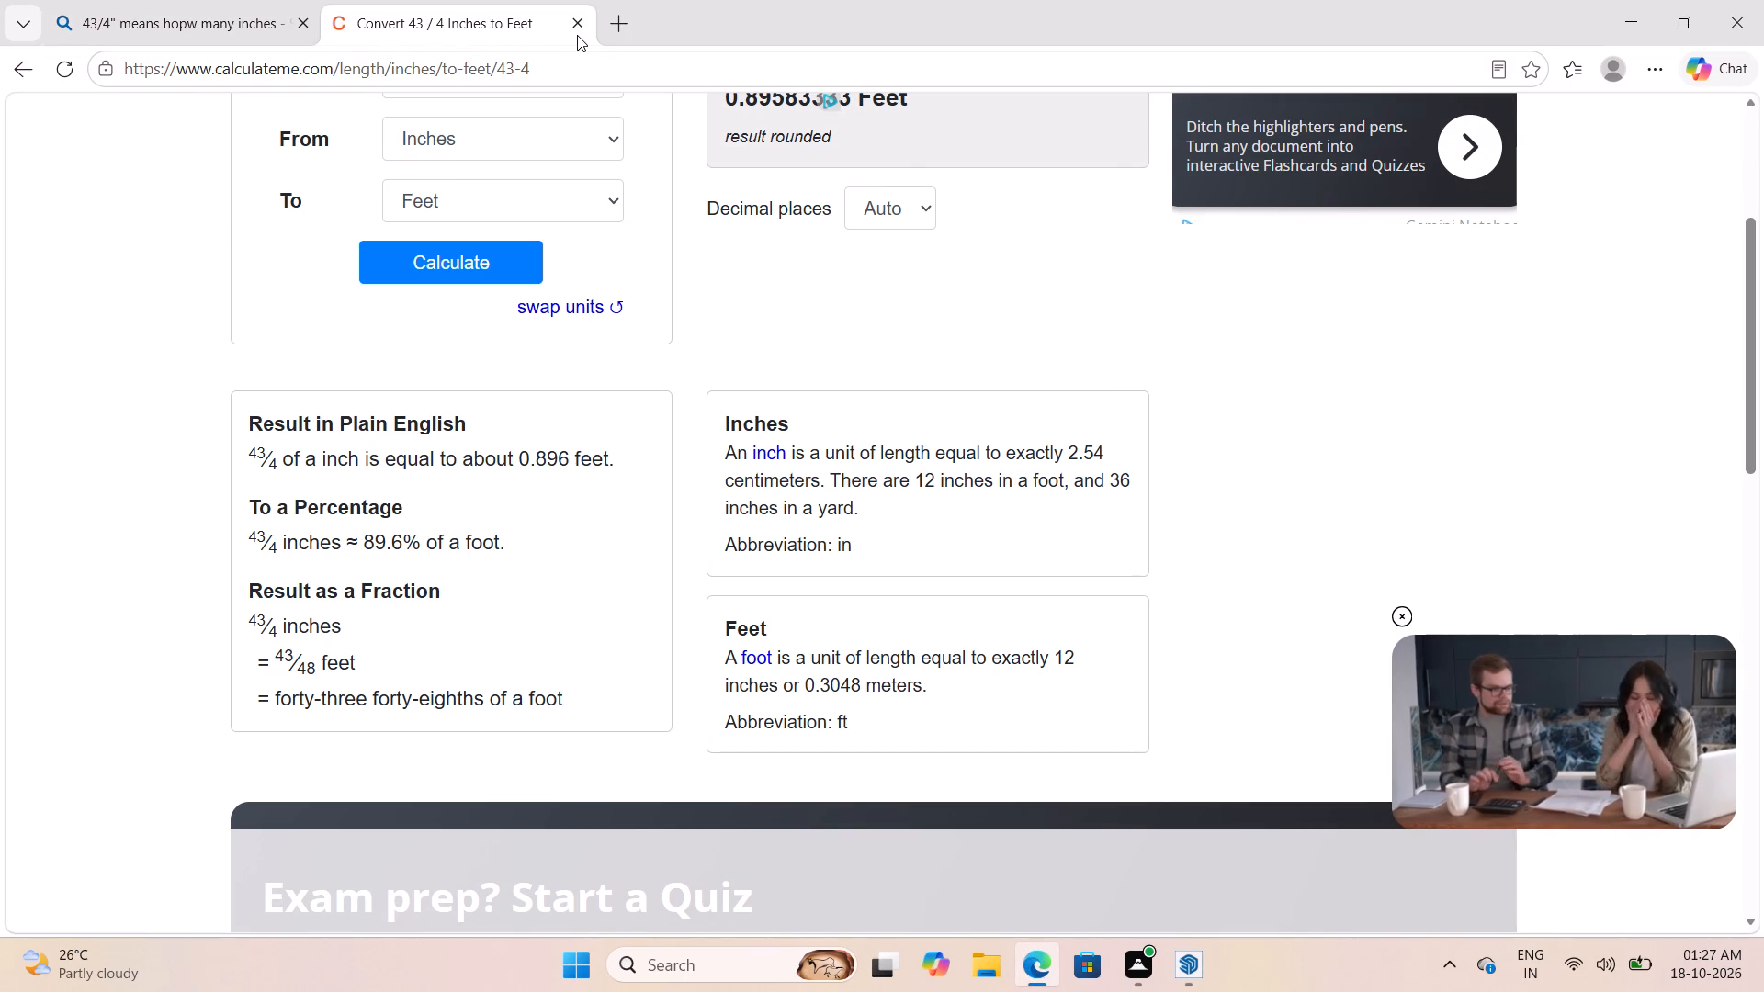
left_click(577, 25)
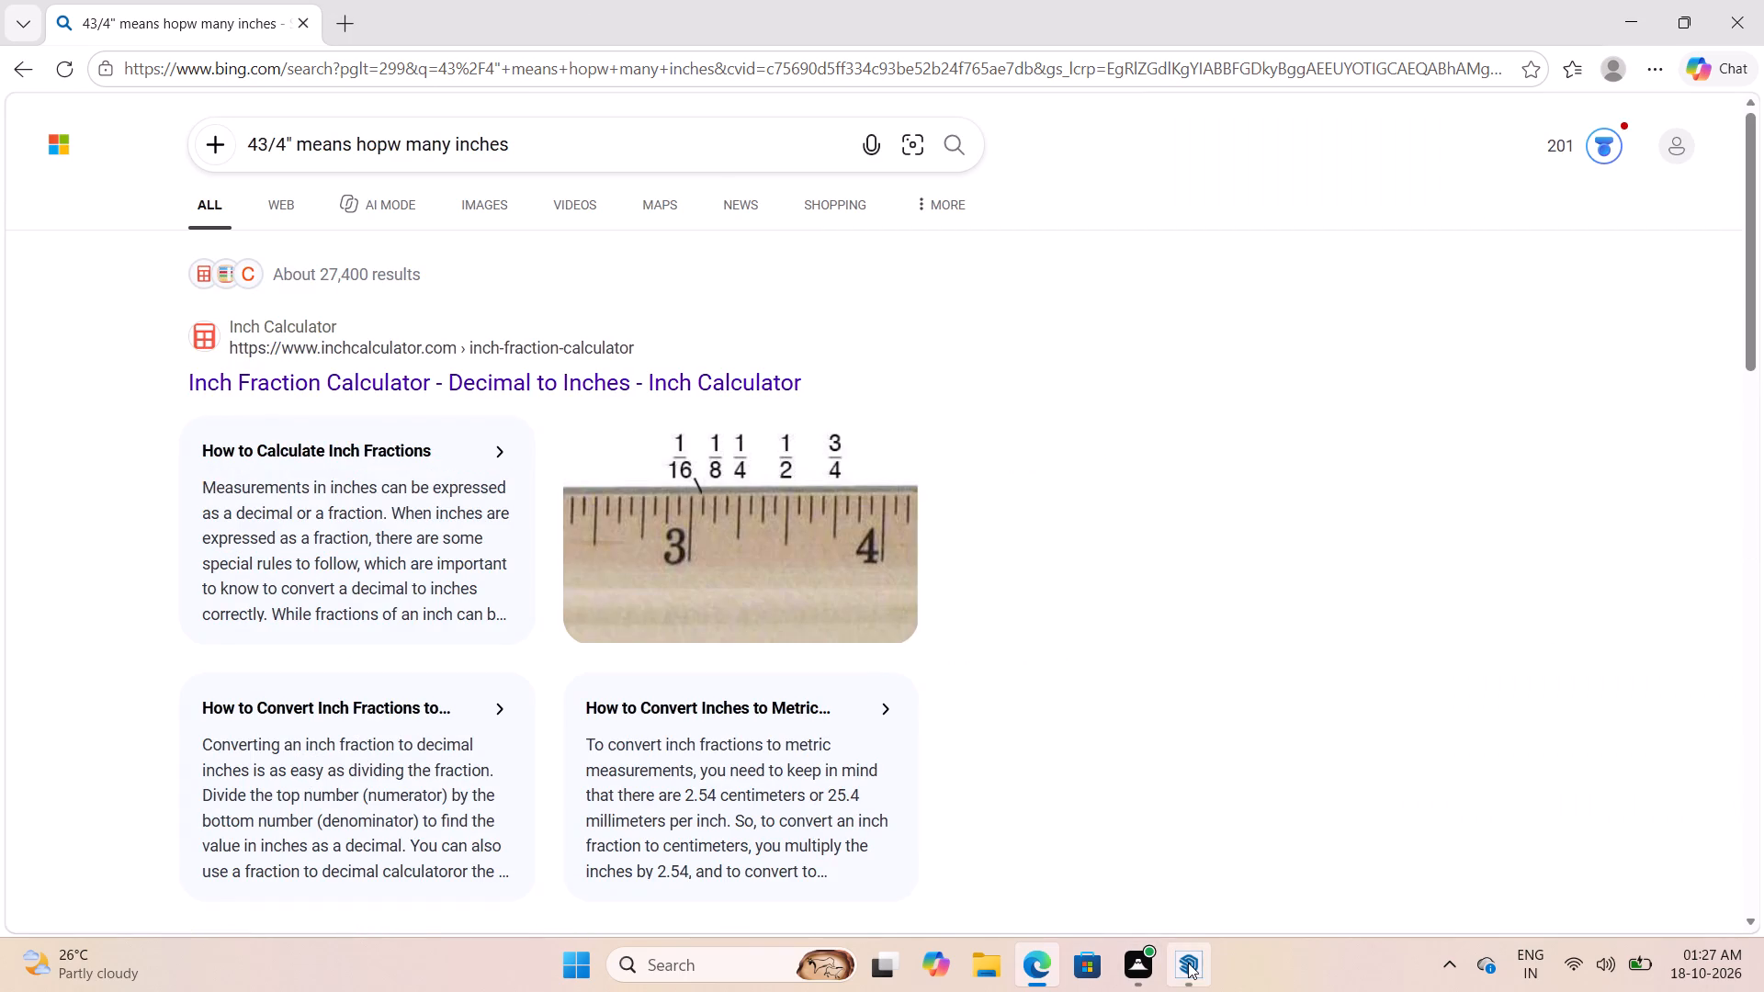
left_click(1188, 963)
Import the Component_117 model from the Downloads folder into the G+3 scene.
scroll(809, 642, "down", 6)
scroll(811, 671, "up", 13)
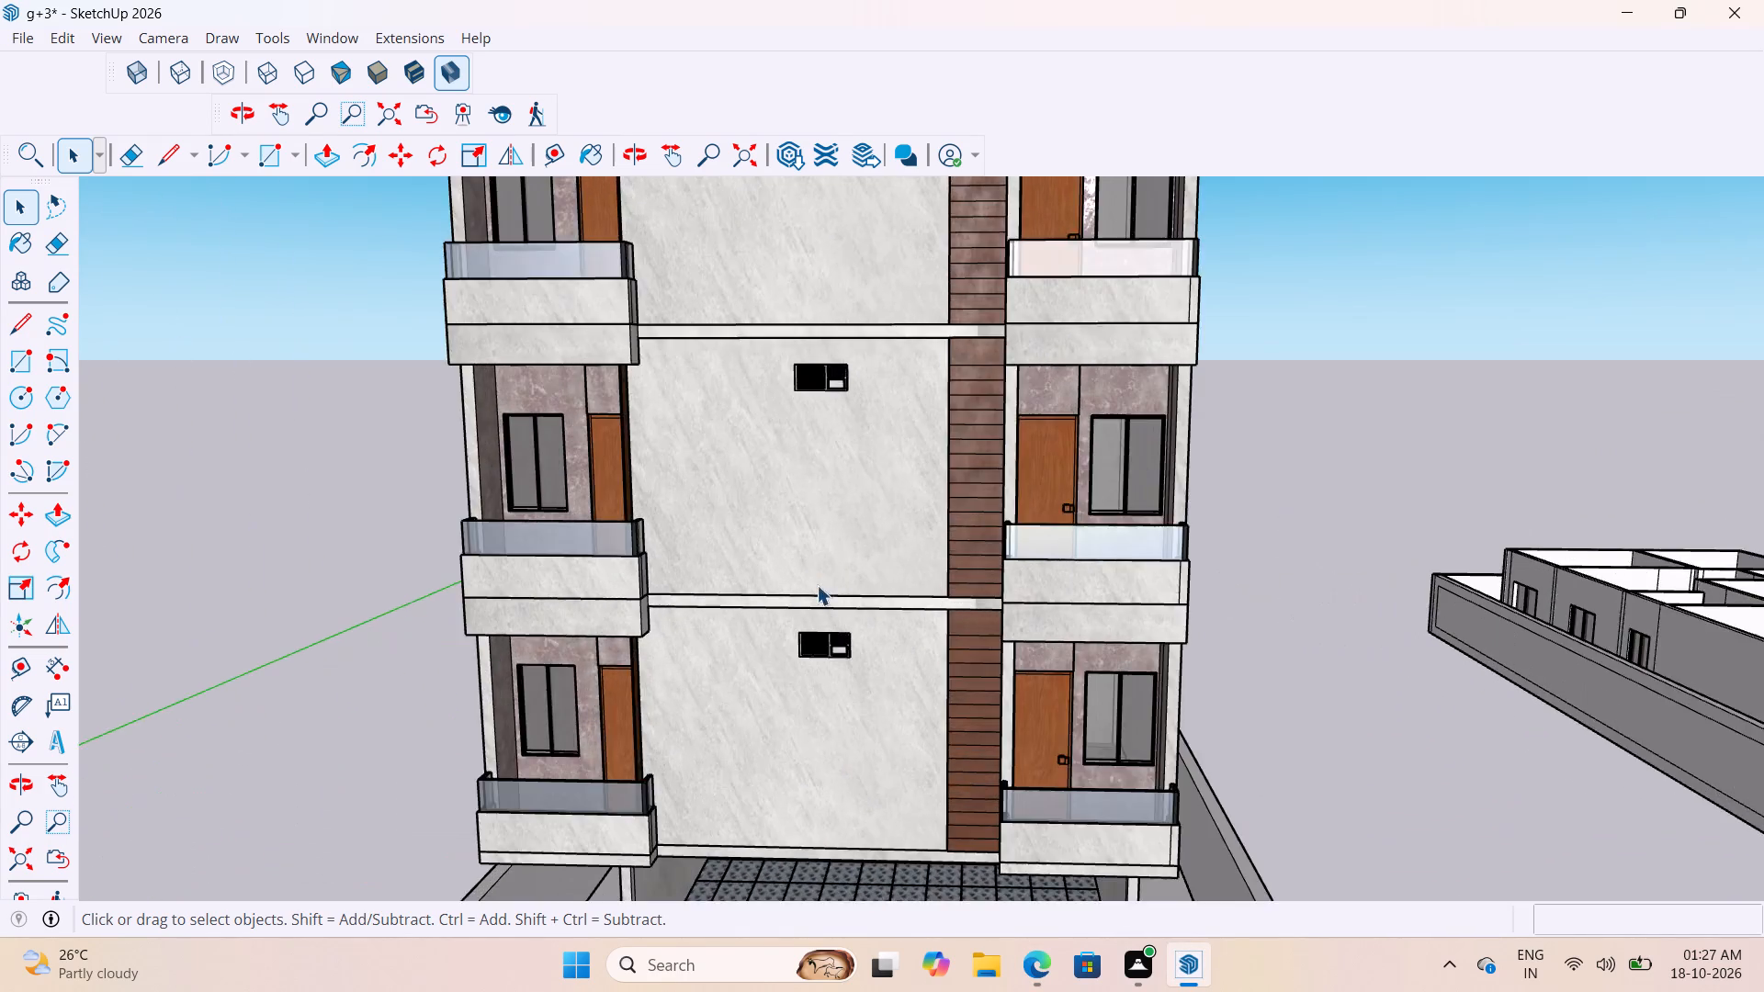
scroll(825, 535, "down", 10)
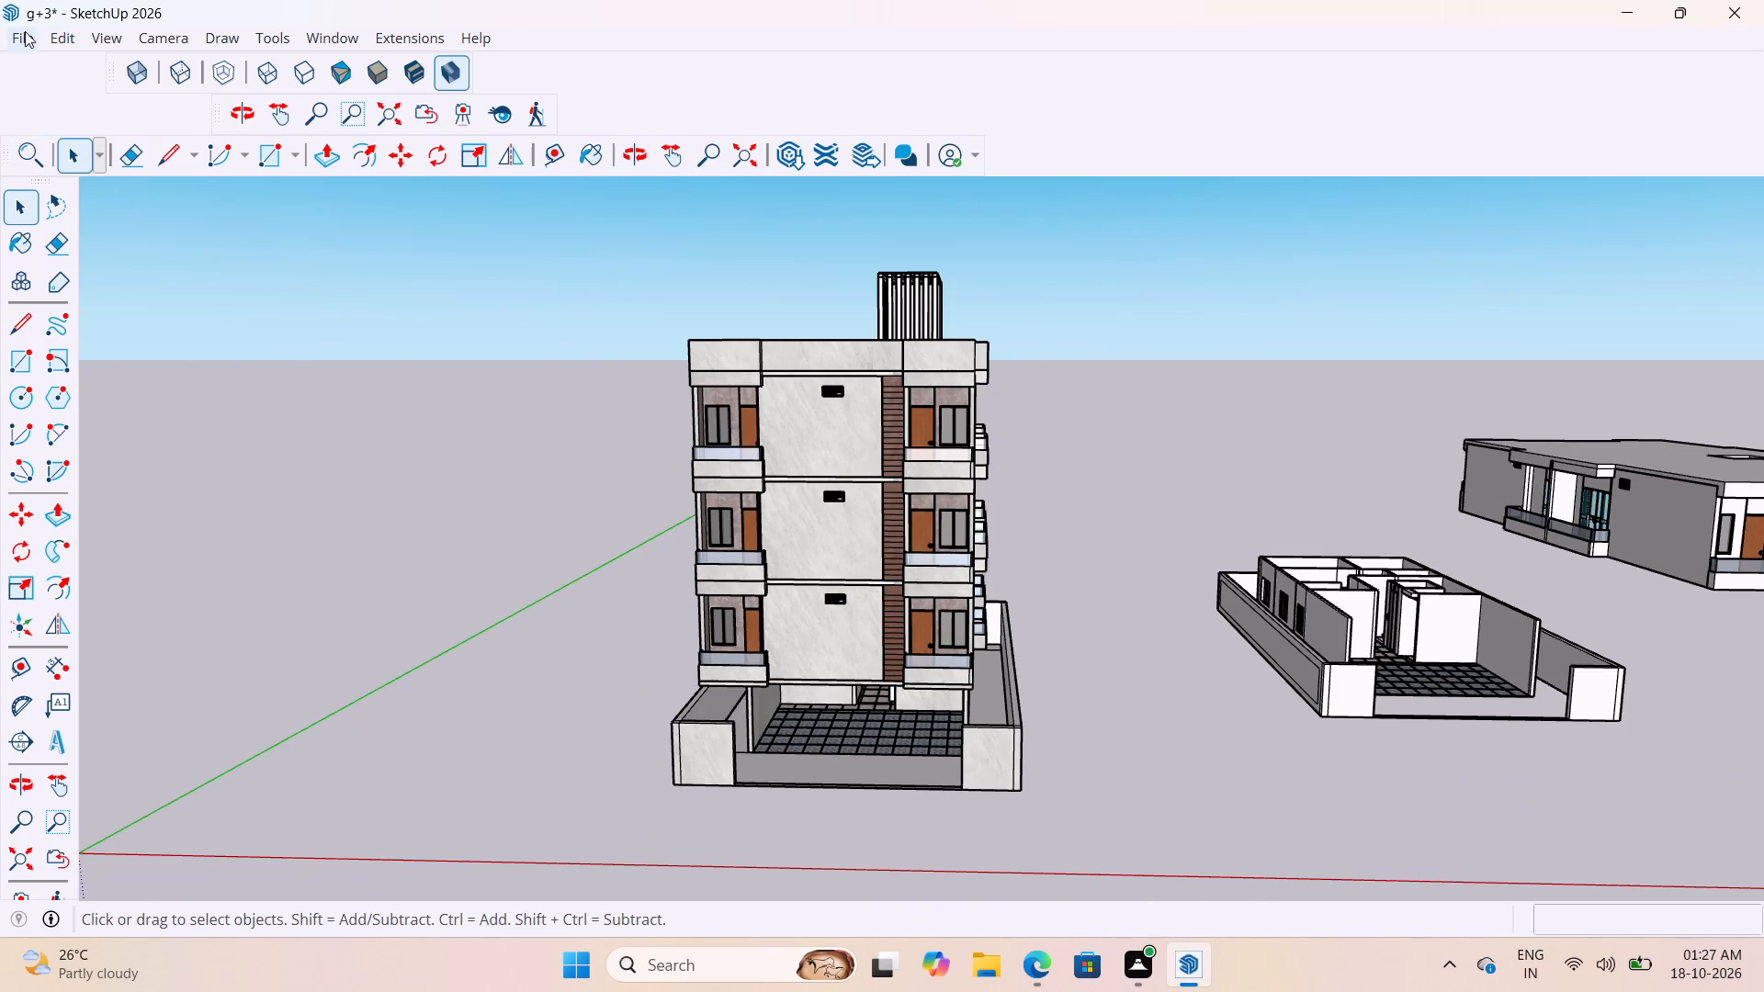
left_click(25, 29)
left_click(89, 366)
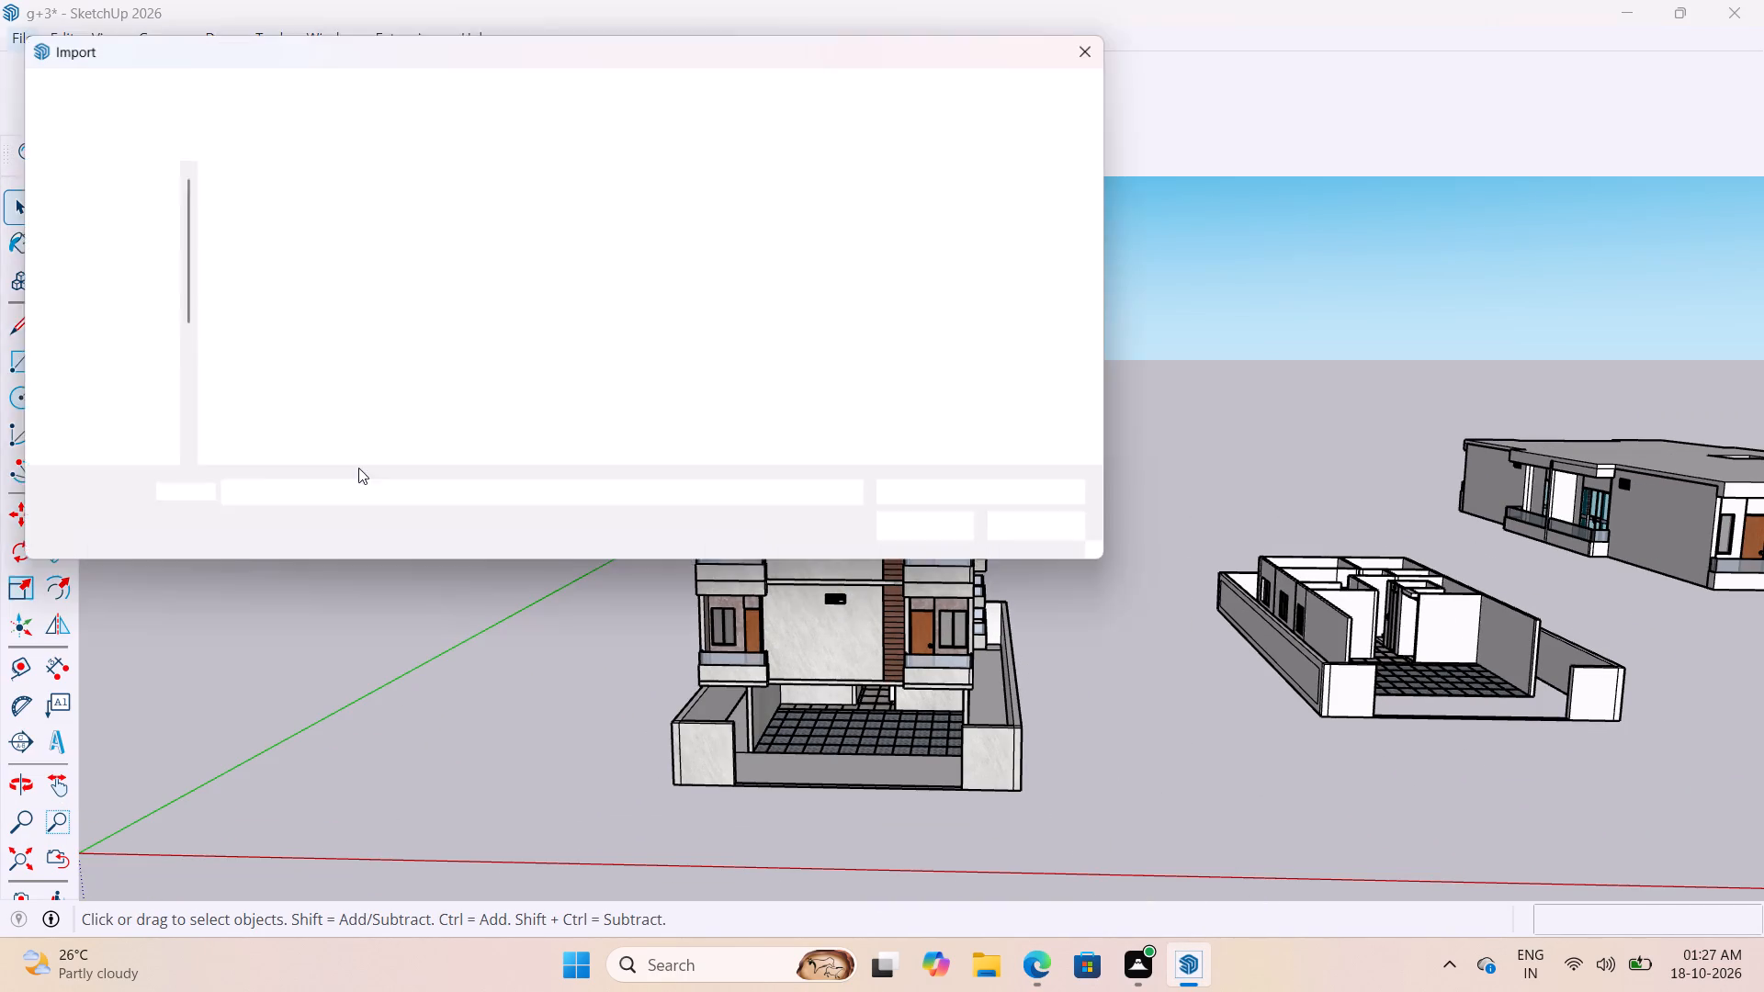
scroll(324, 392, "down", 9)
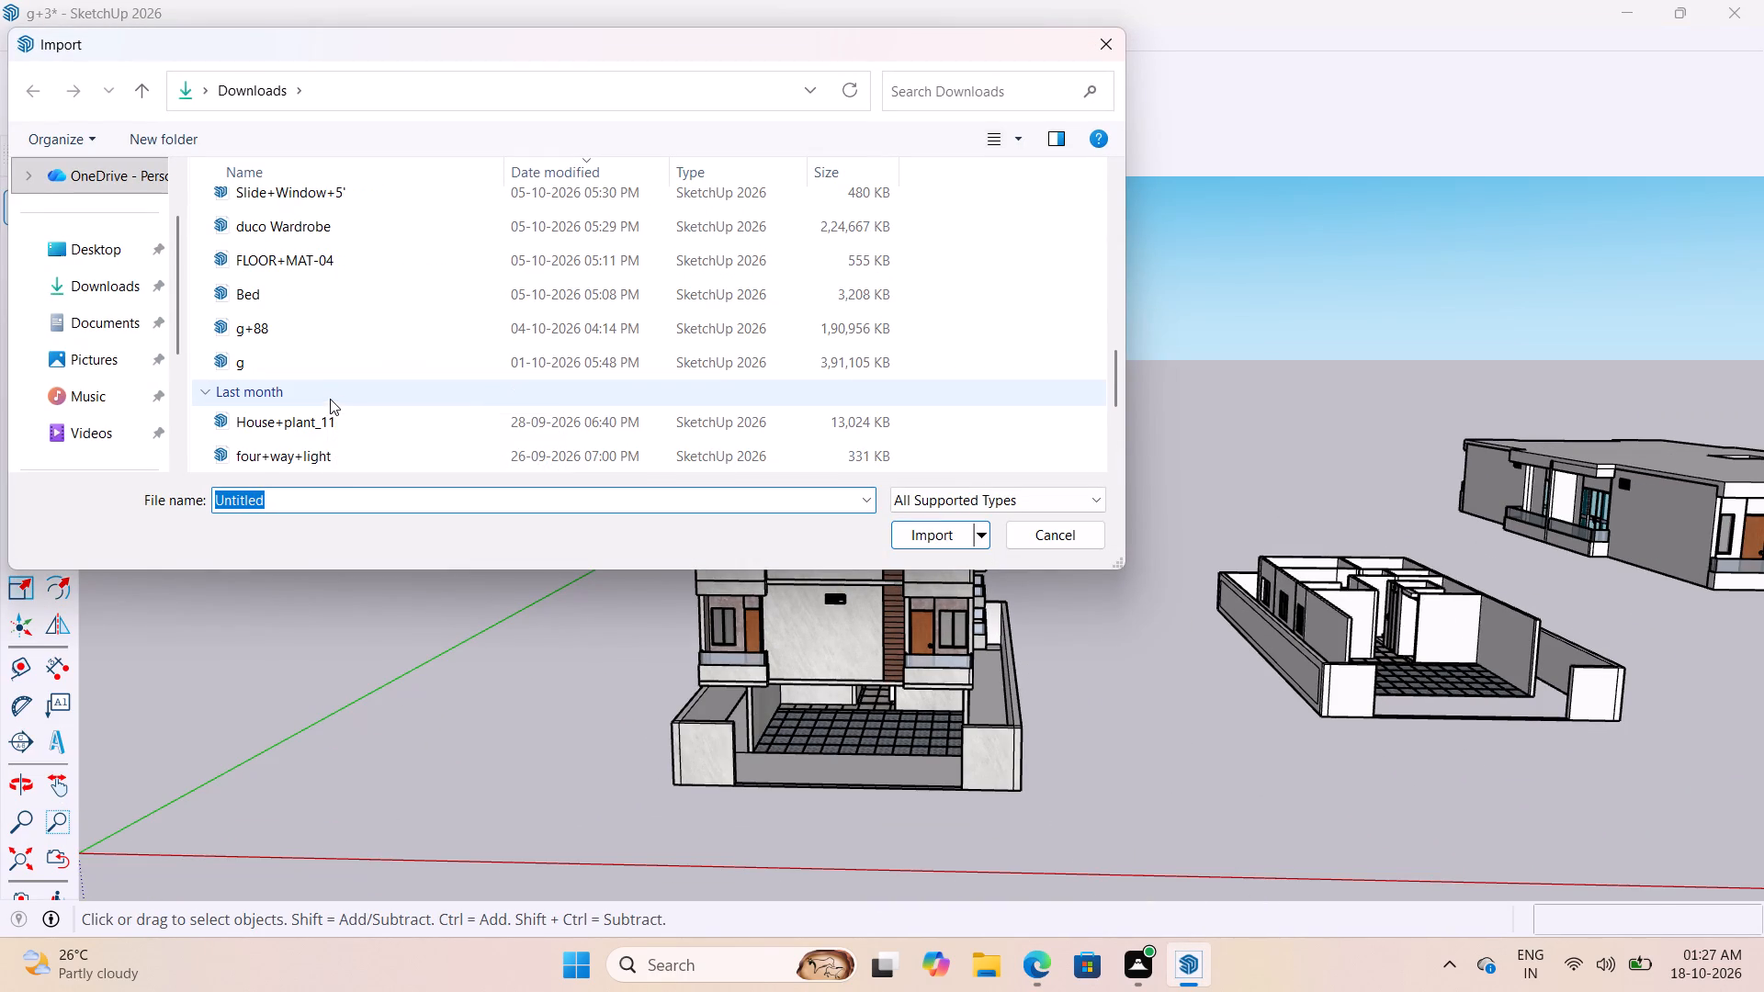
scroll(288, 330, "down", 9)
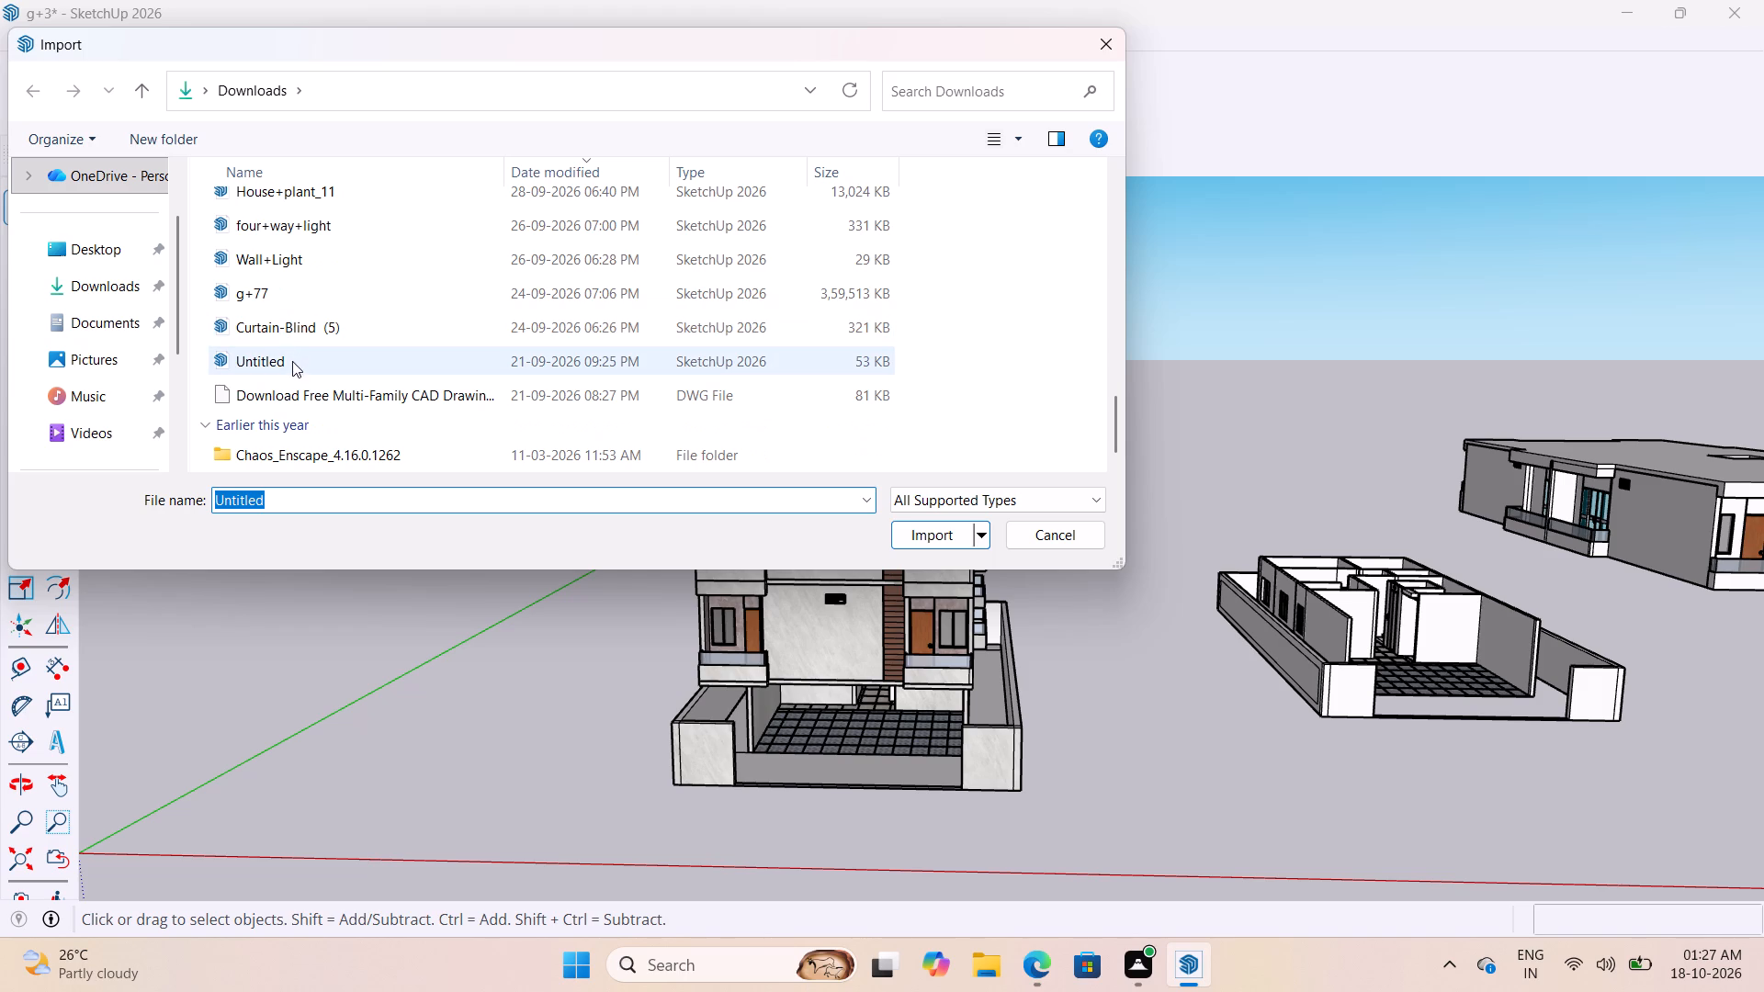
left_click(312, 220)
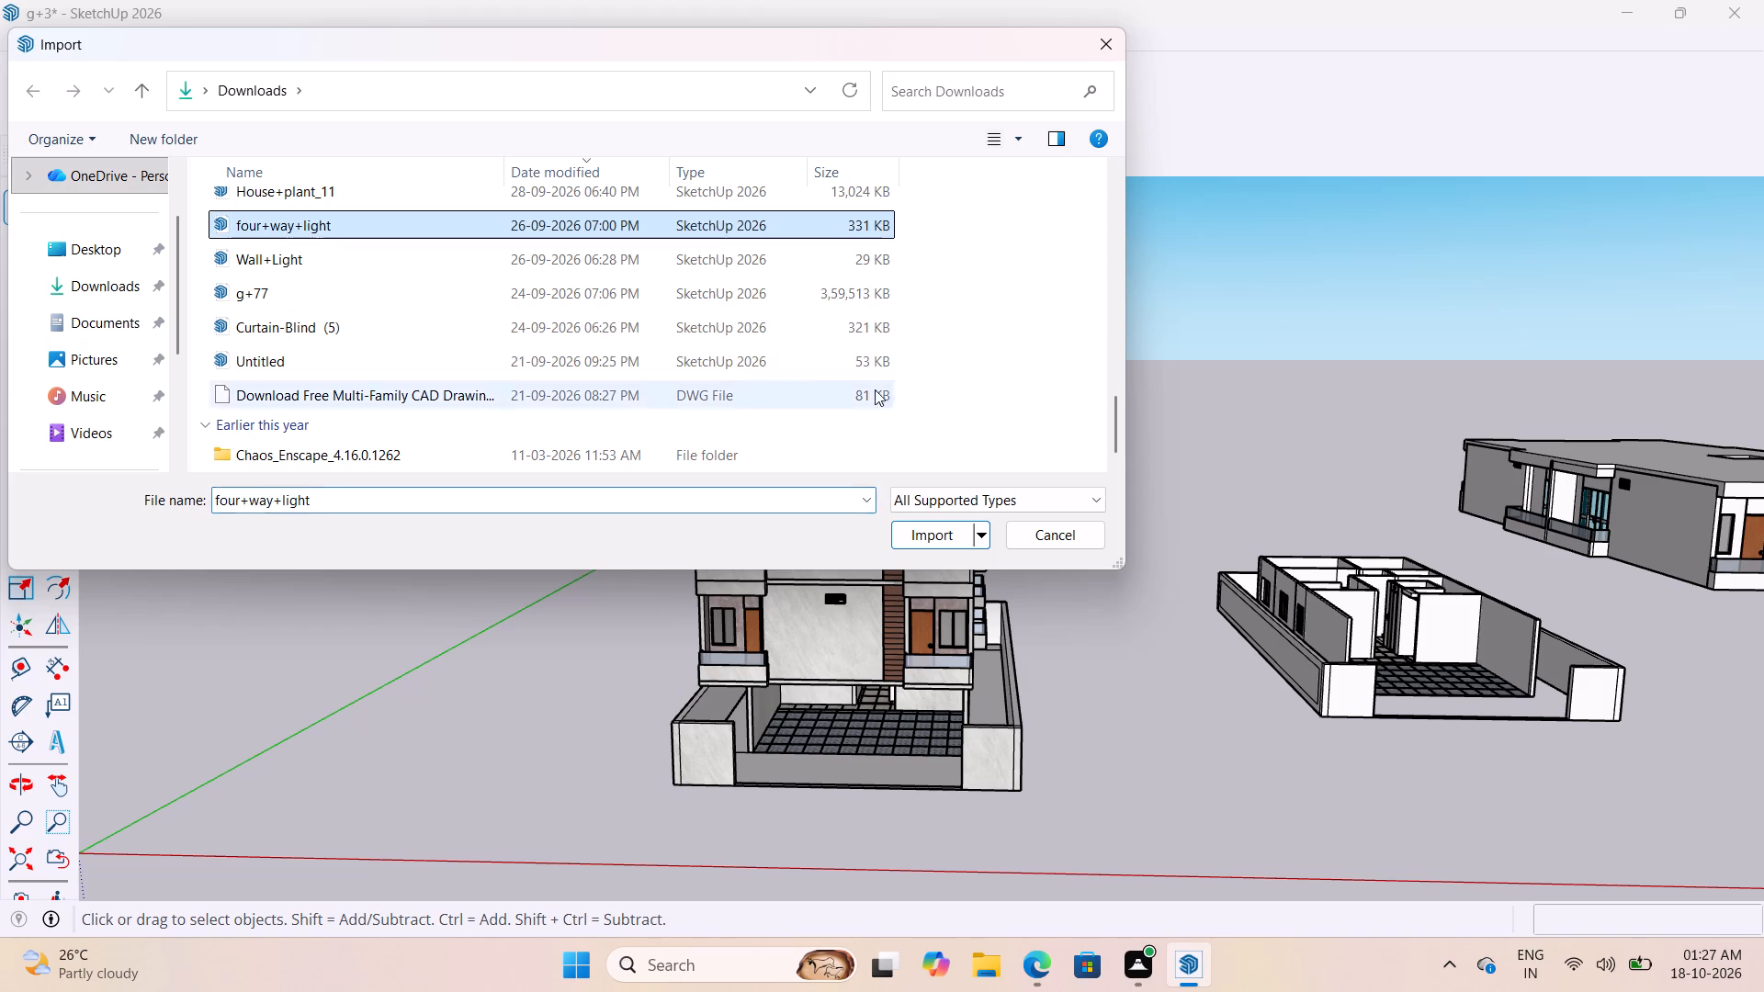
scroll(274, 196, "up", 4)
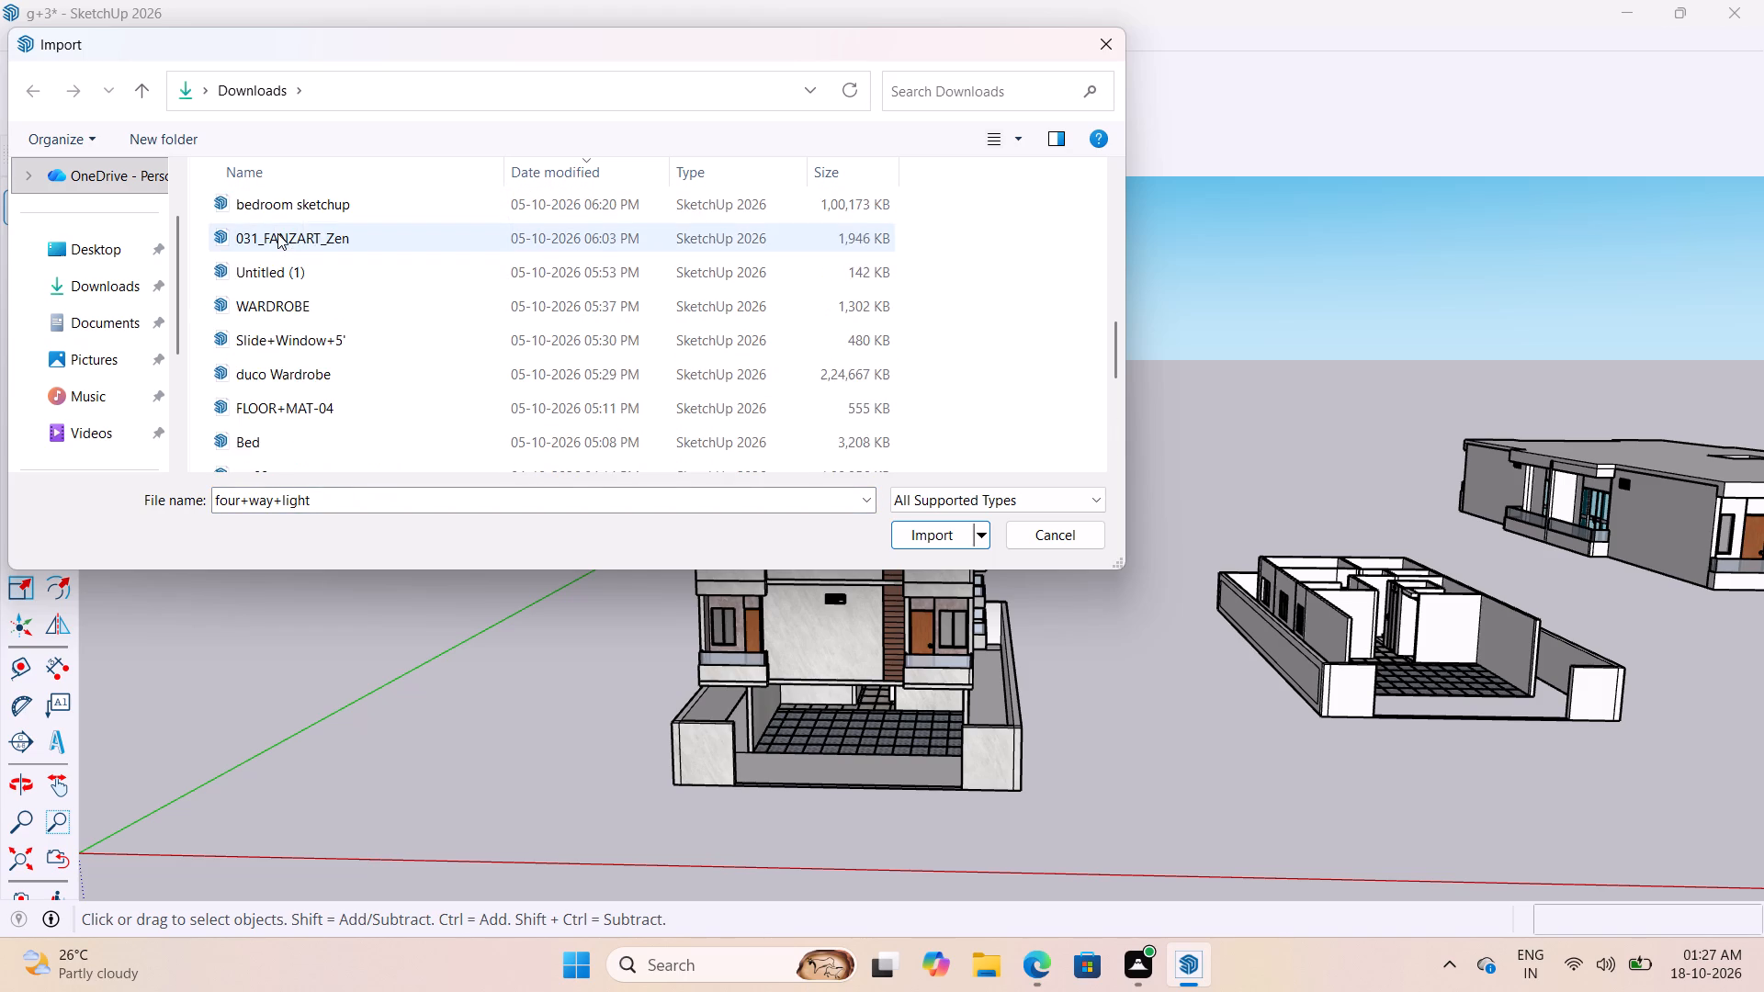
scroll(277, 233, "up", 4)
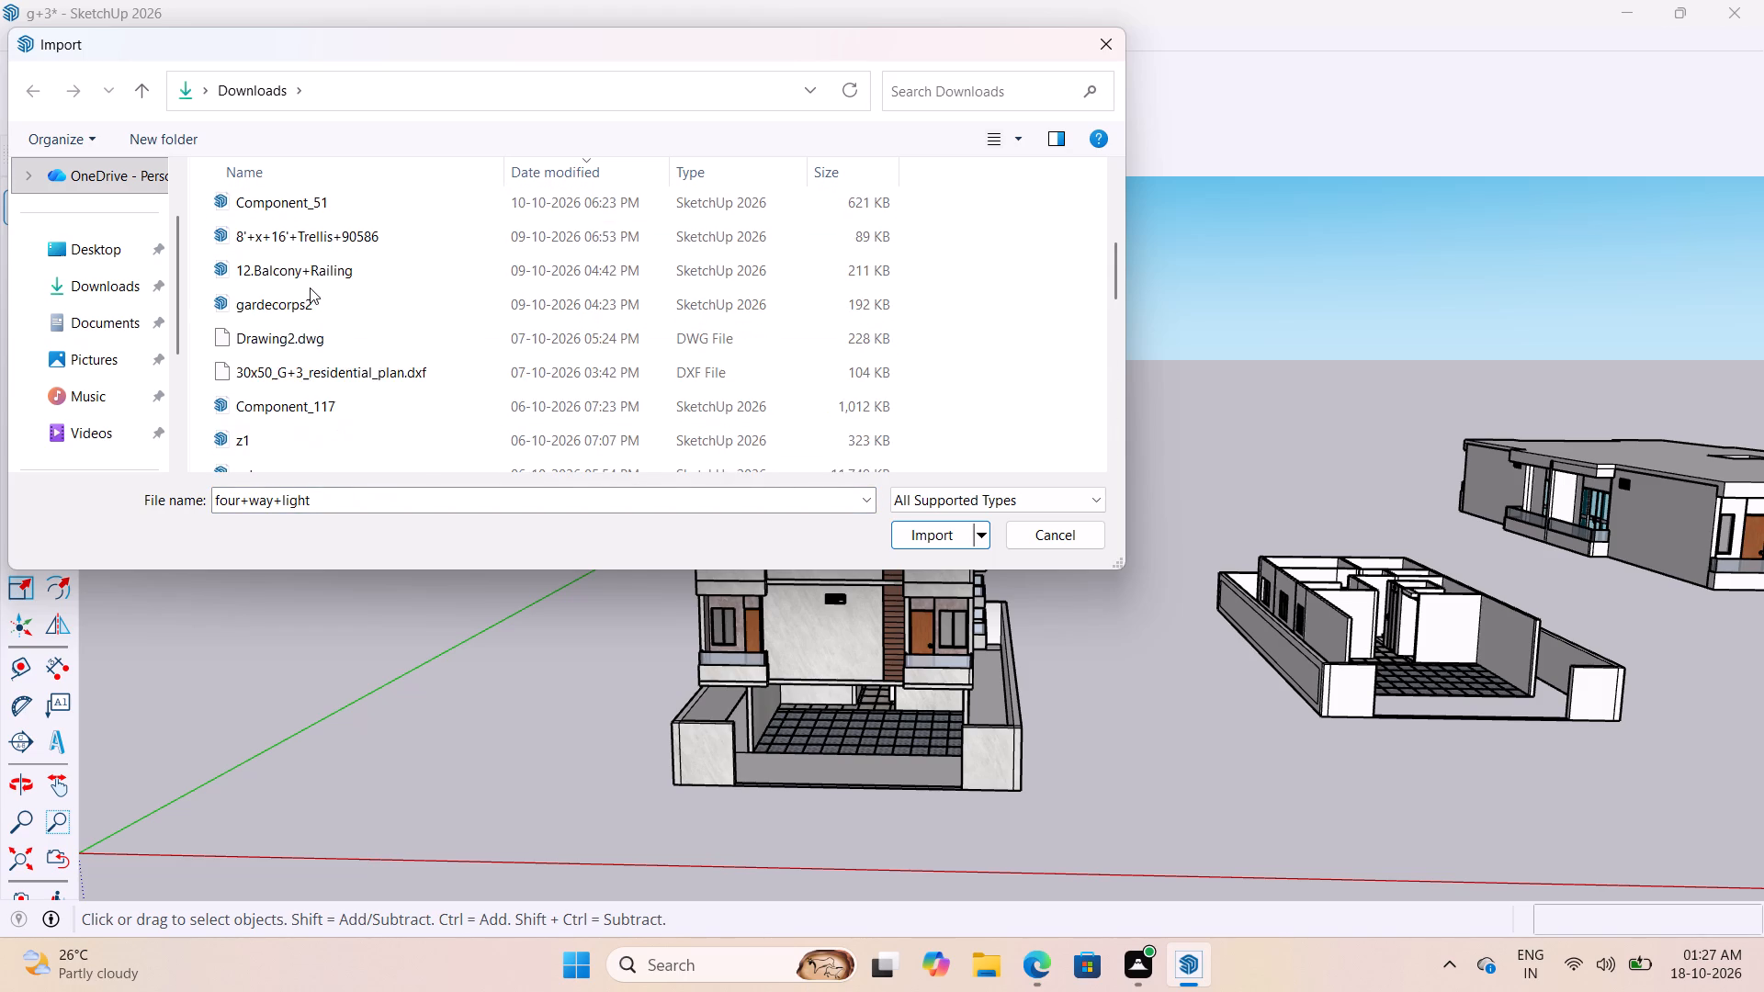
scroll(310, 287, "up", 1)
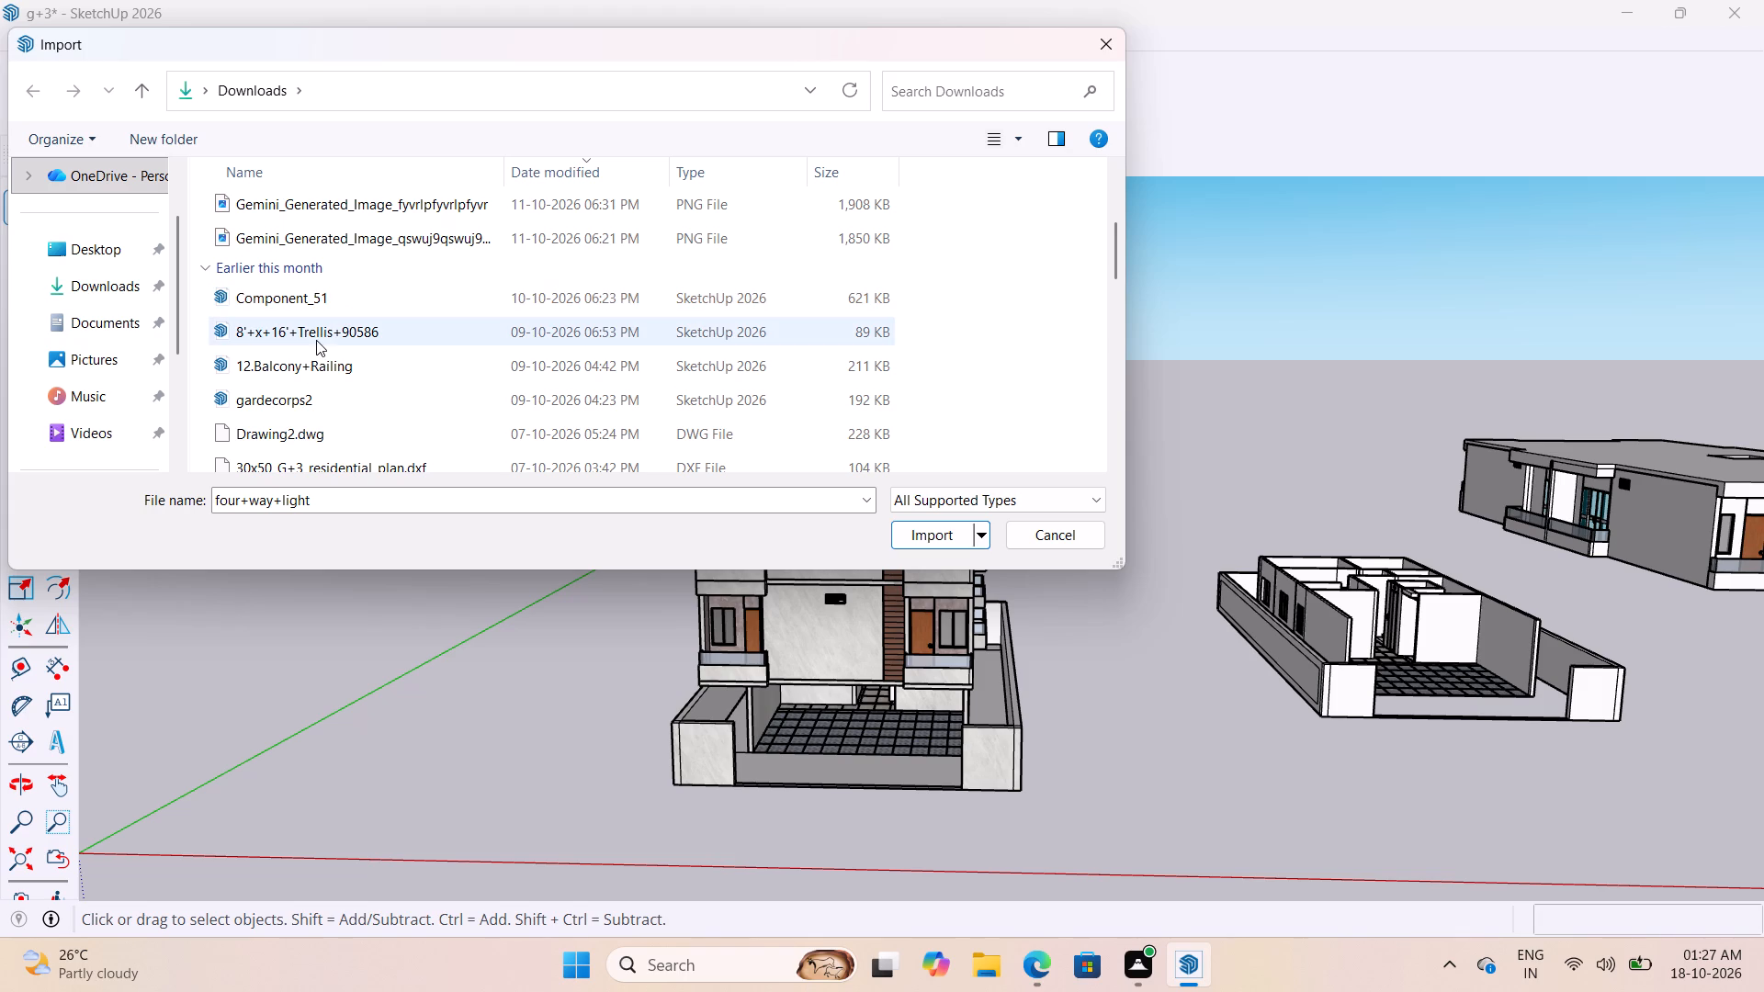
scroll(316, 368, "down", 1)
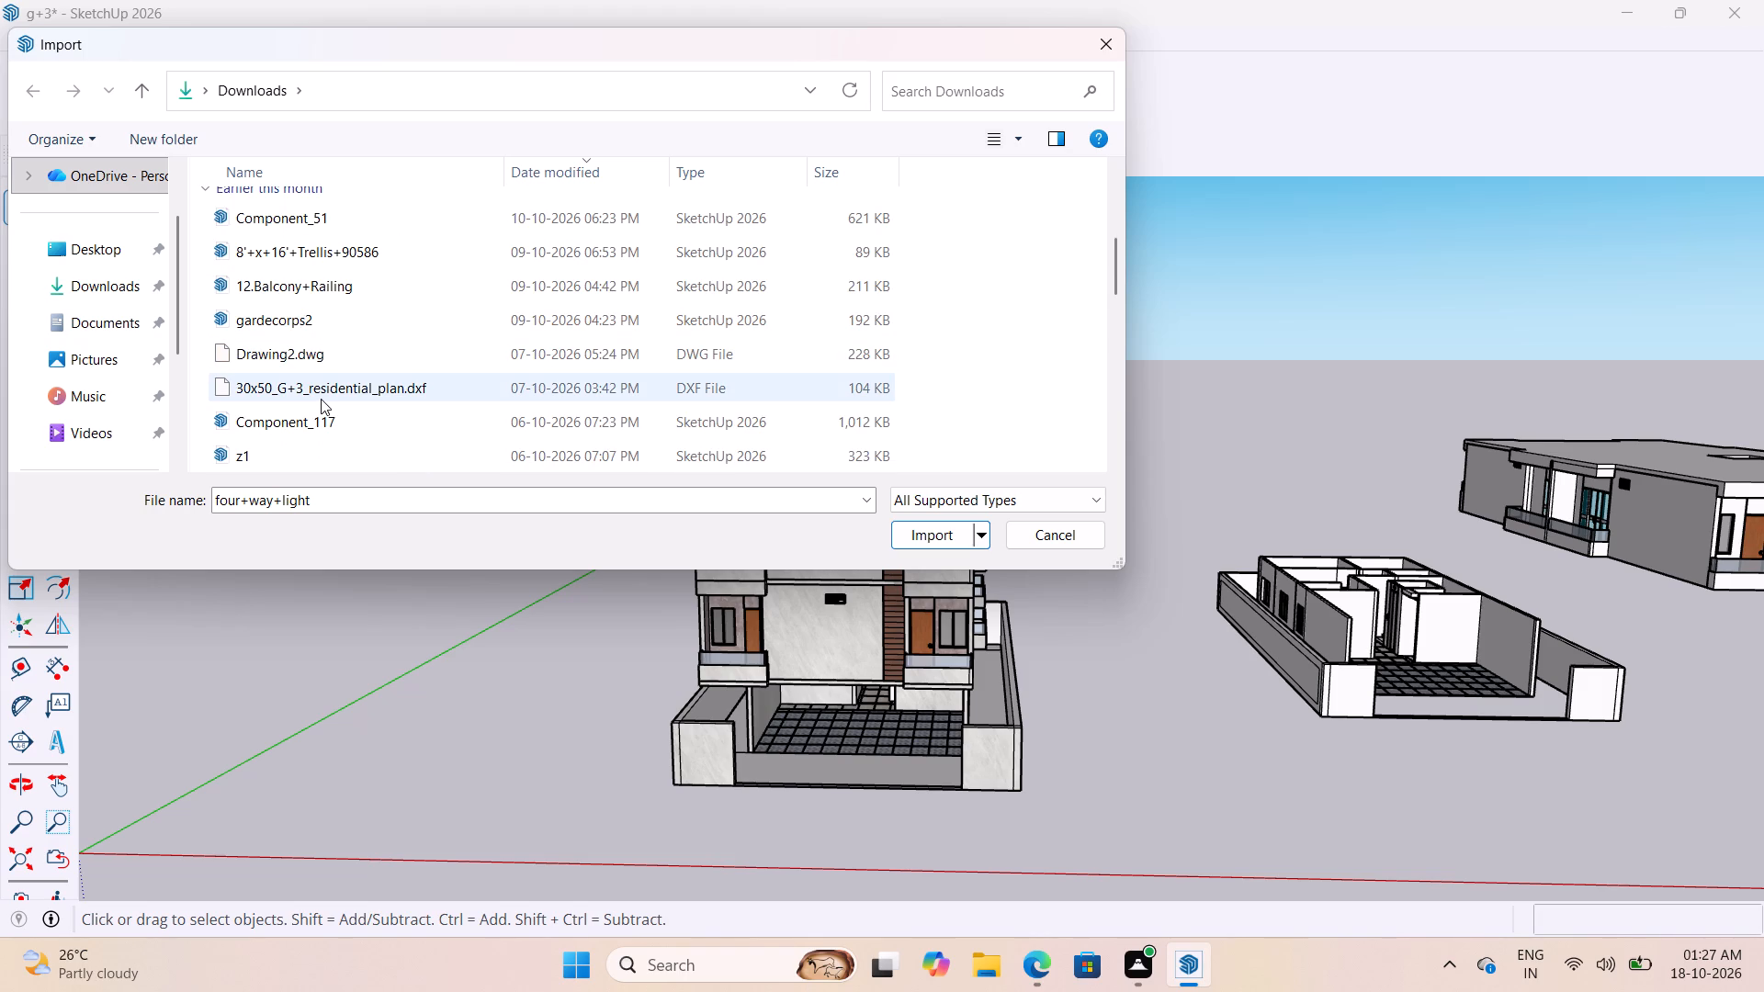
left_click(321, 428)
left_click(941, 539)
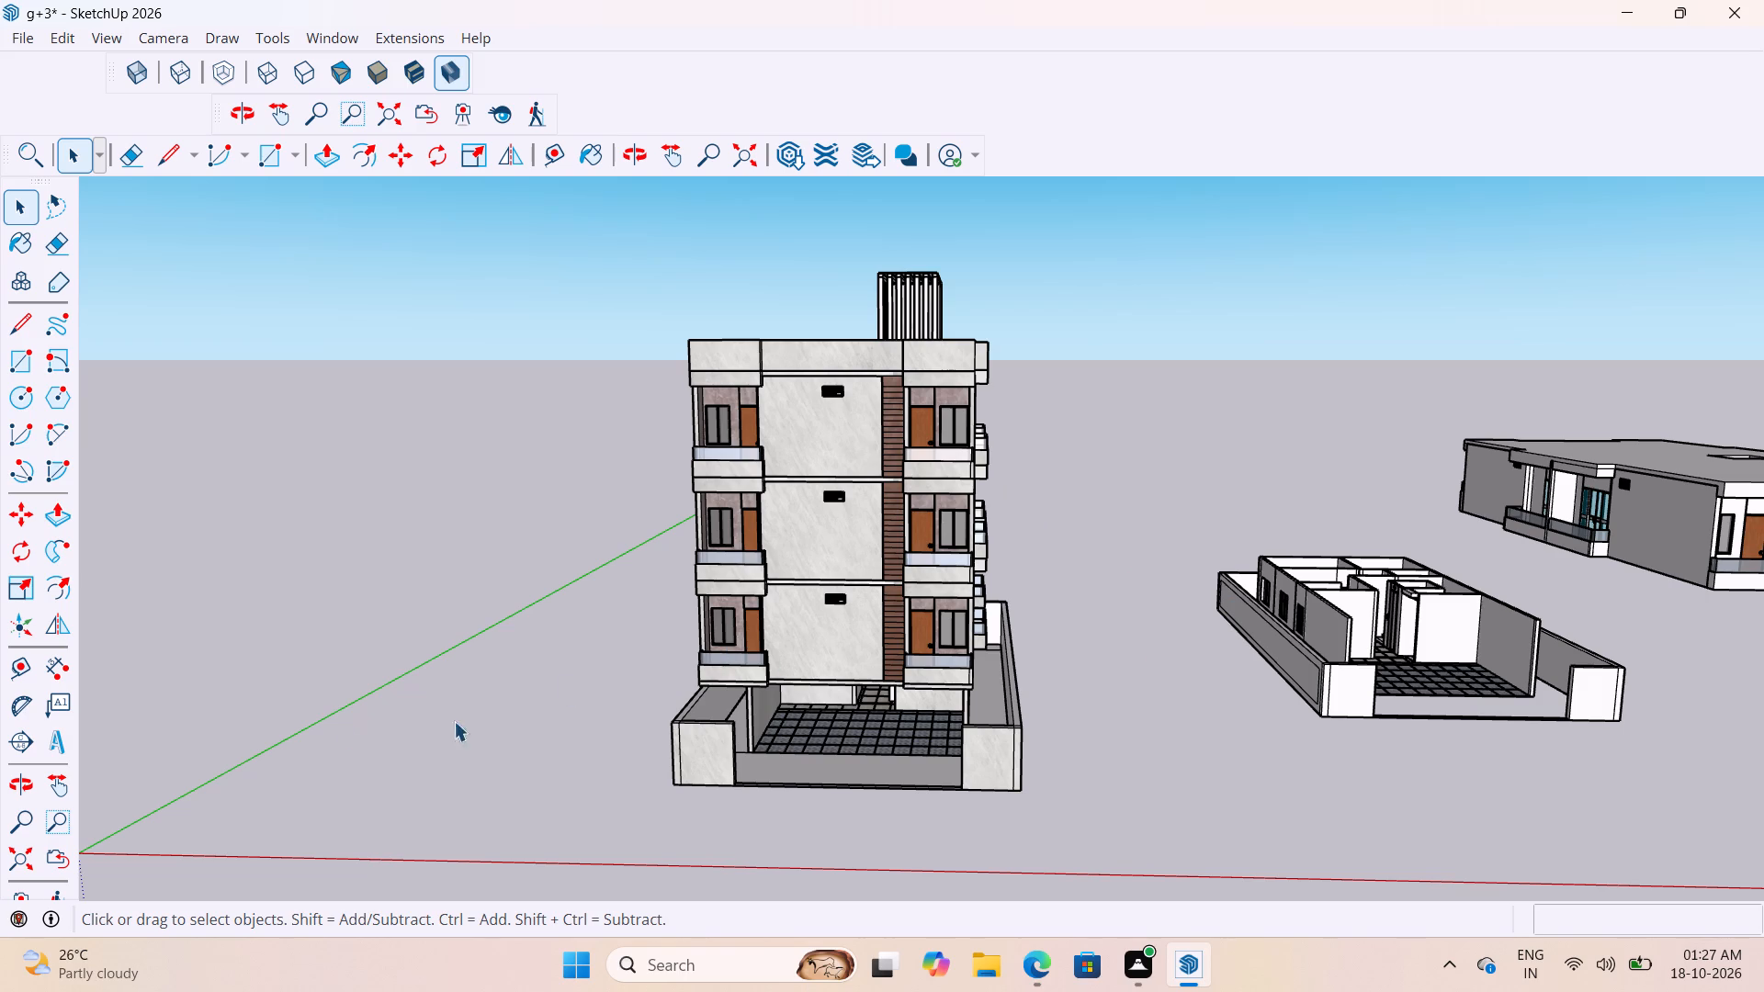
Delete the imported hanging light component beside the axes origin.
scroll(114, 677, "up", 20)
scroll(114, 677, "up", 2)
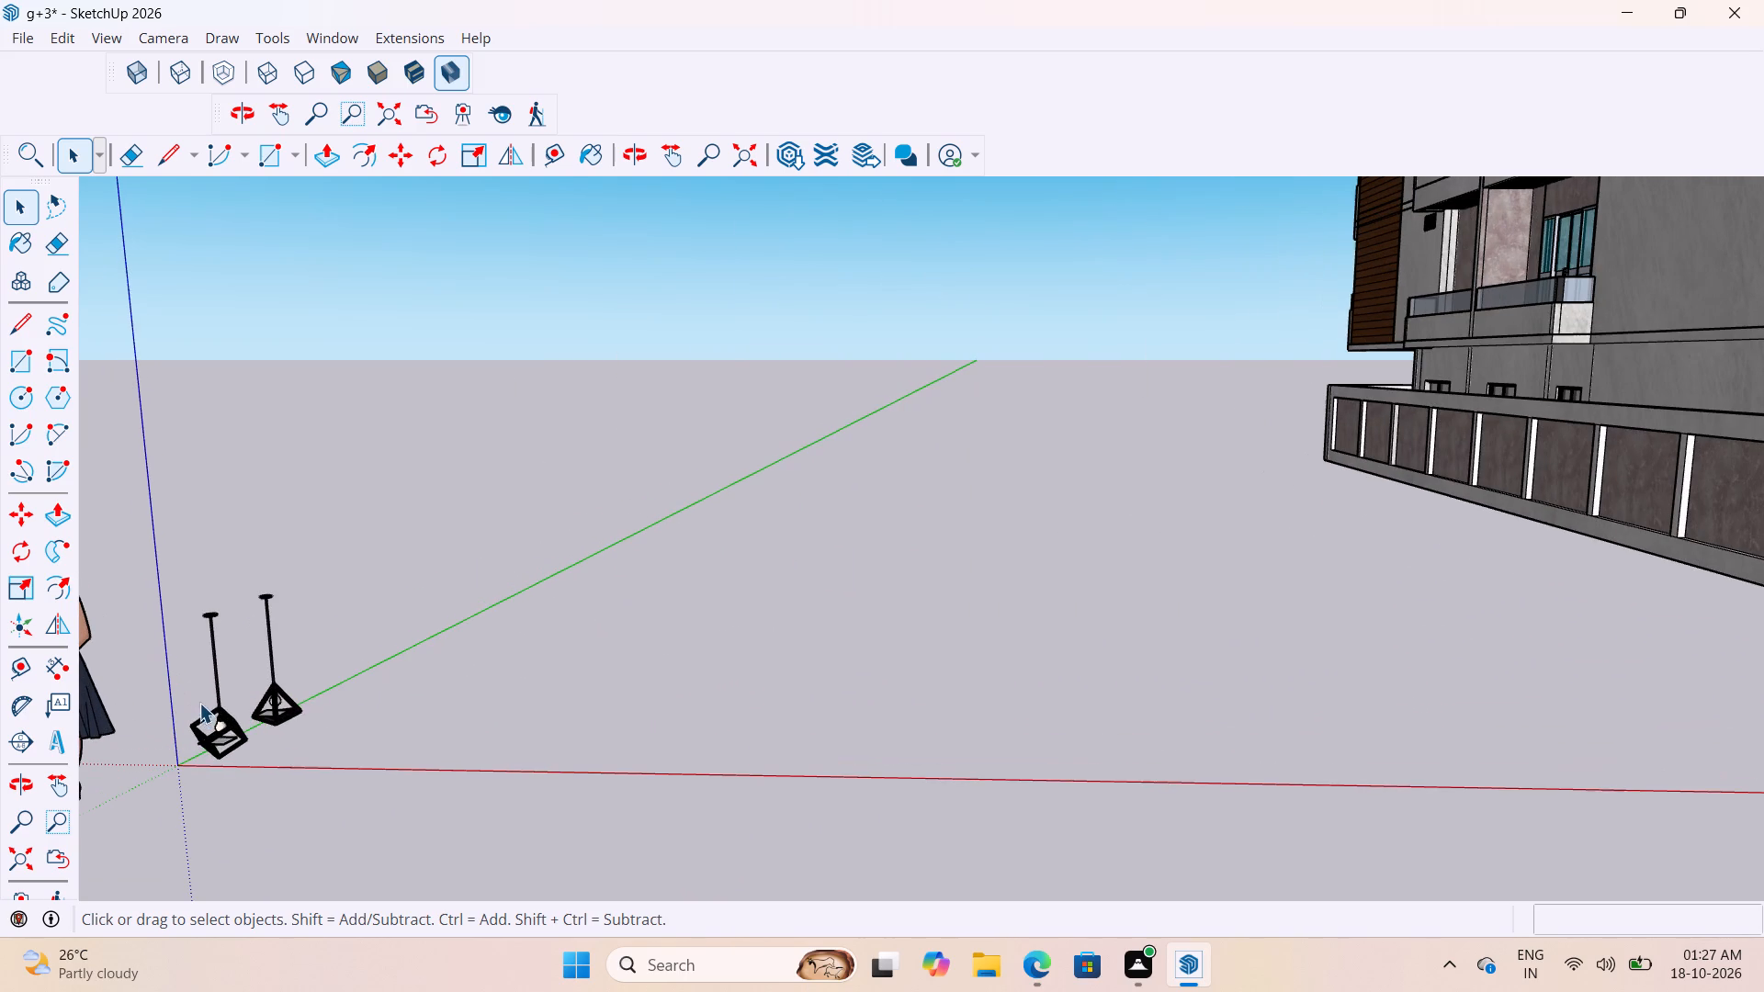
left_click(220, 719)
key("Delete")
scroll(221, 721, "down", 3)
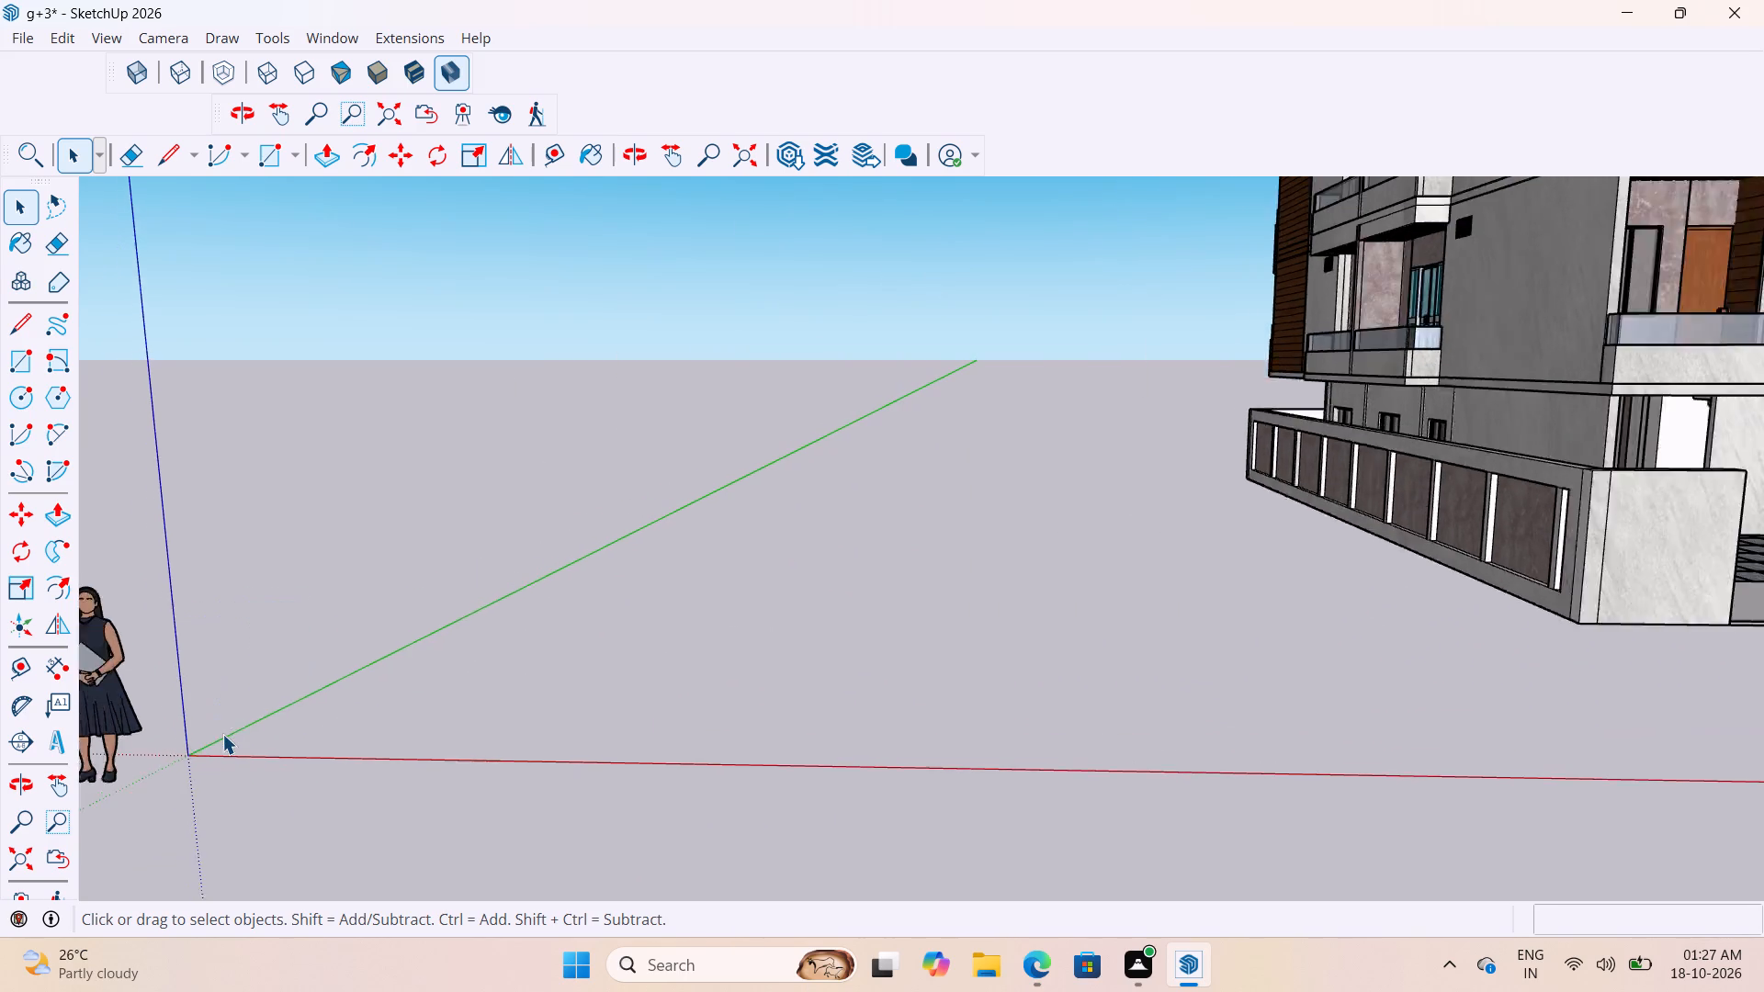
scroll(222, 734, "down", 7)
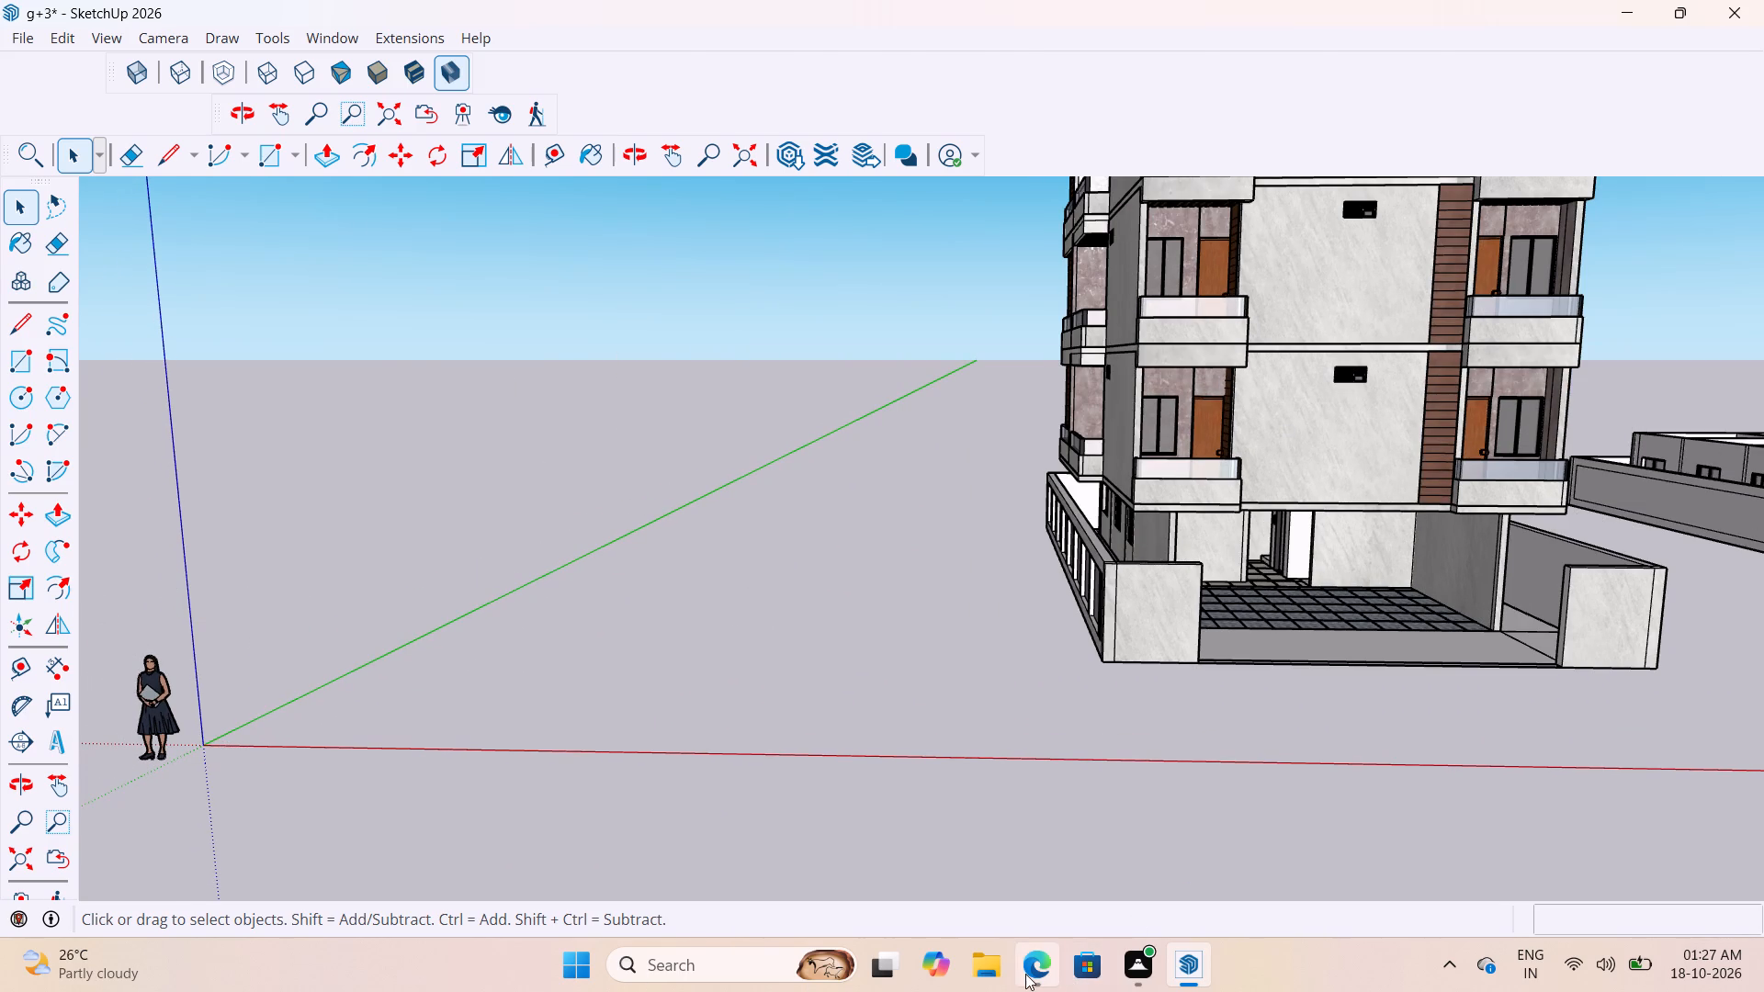
Switch to Edge, search for 3d warehouse in a new tab and open the 3D Warehouse site.
left_click(1025, 973)
left_click(343, 31)
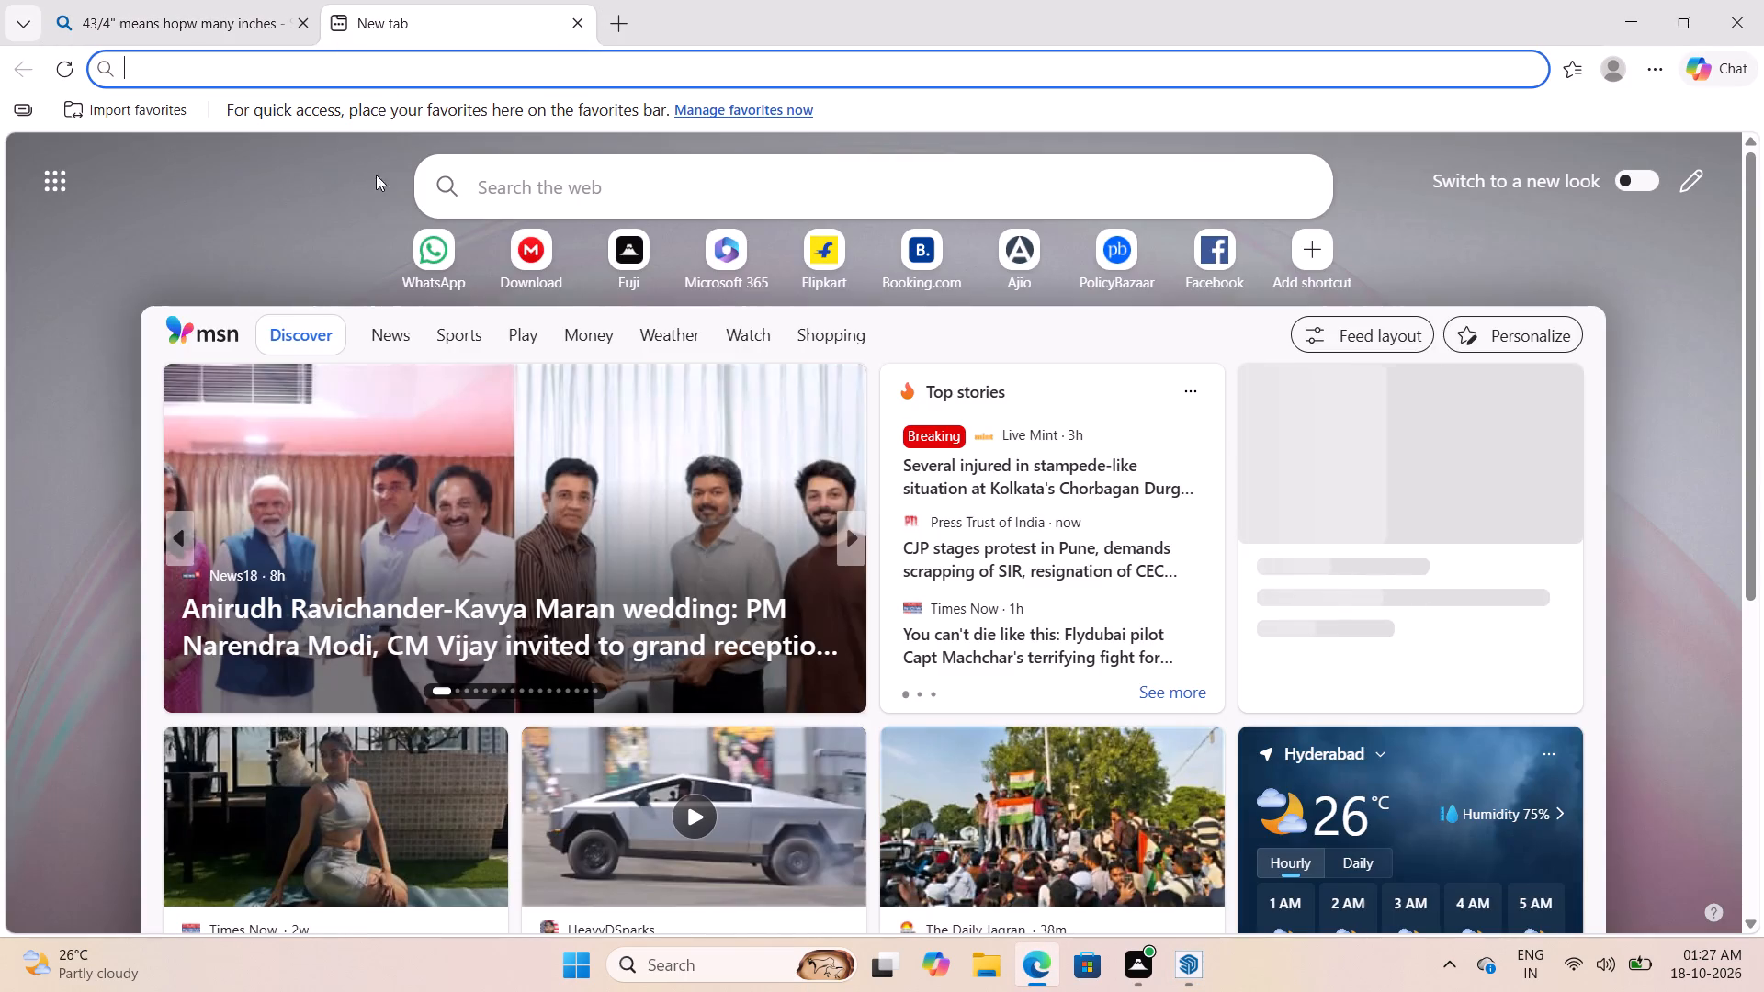
key("3")
key("d")
left_click(396, 119)
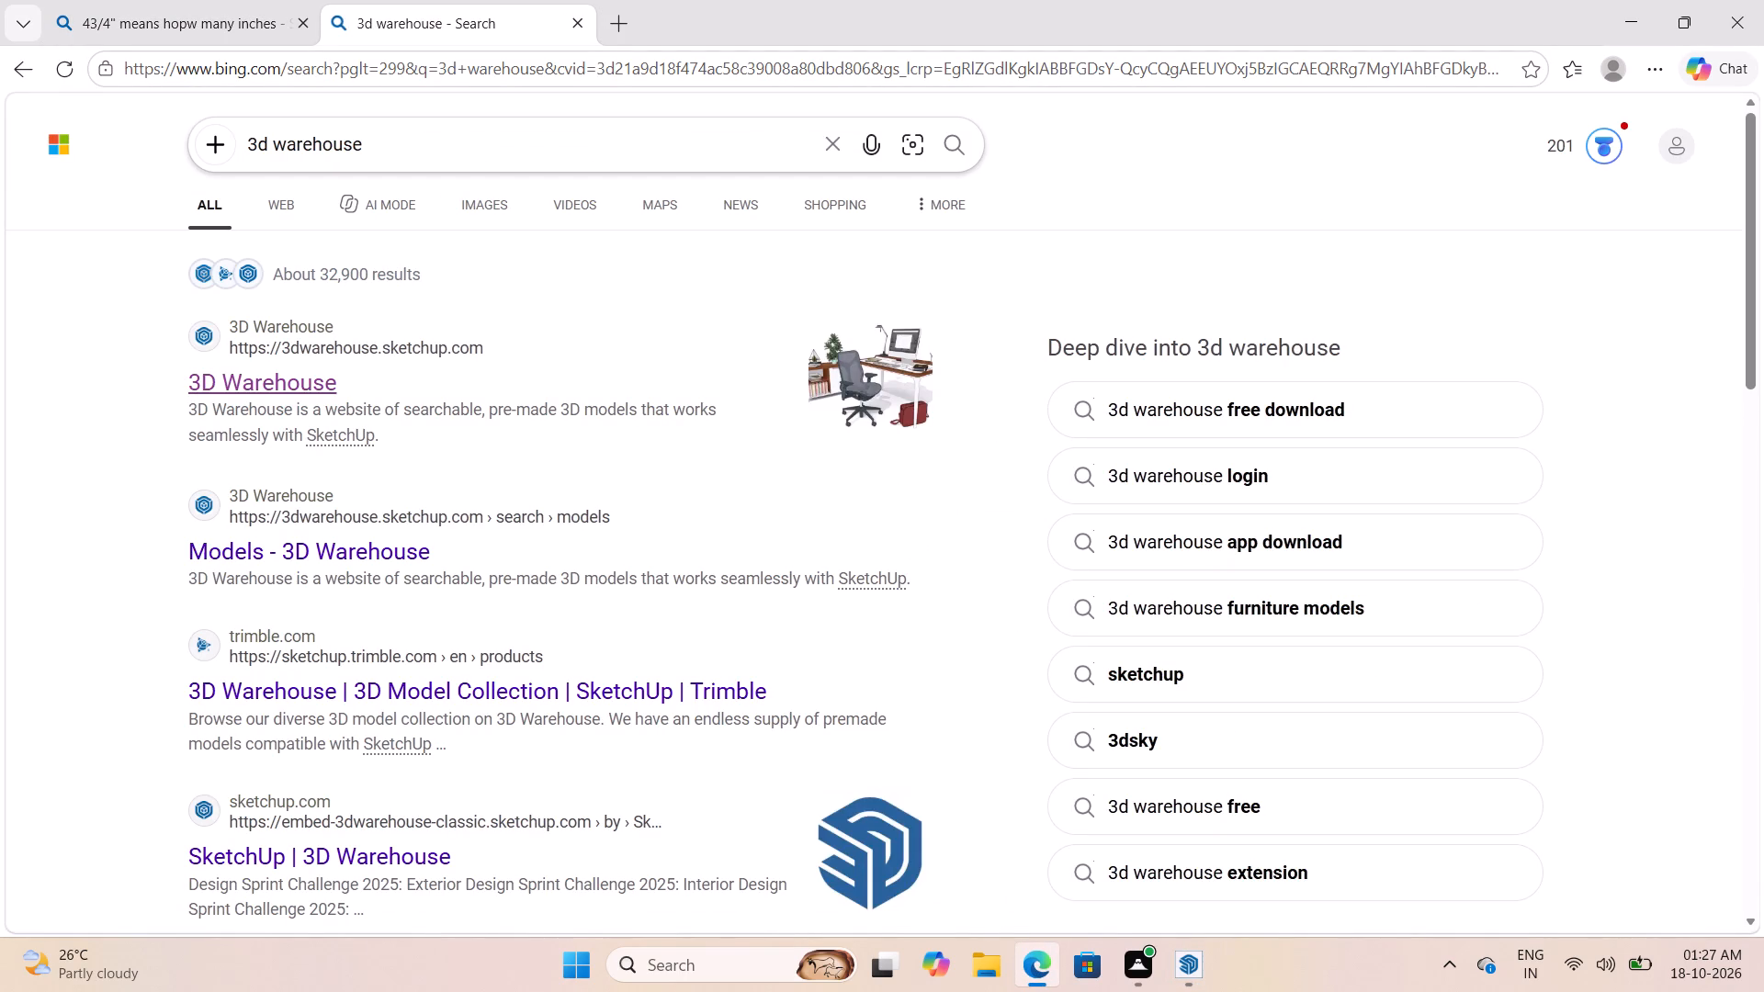
left_click(828, 139)
type("2")
key("space")
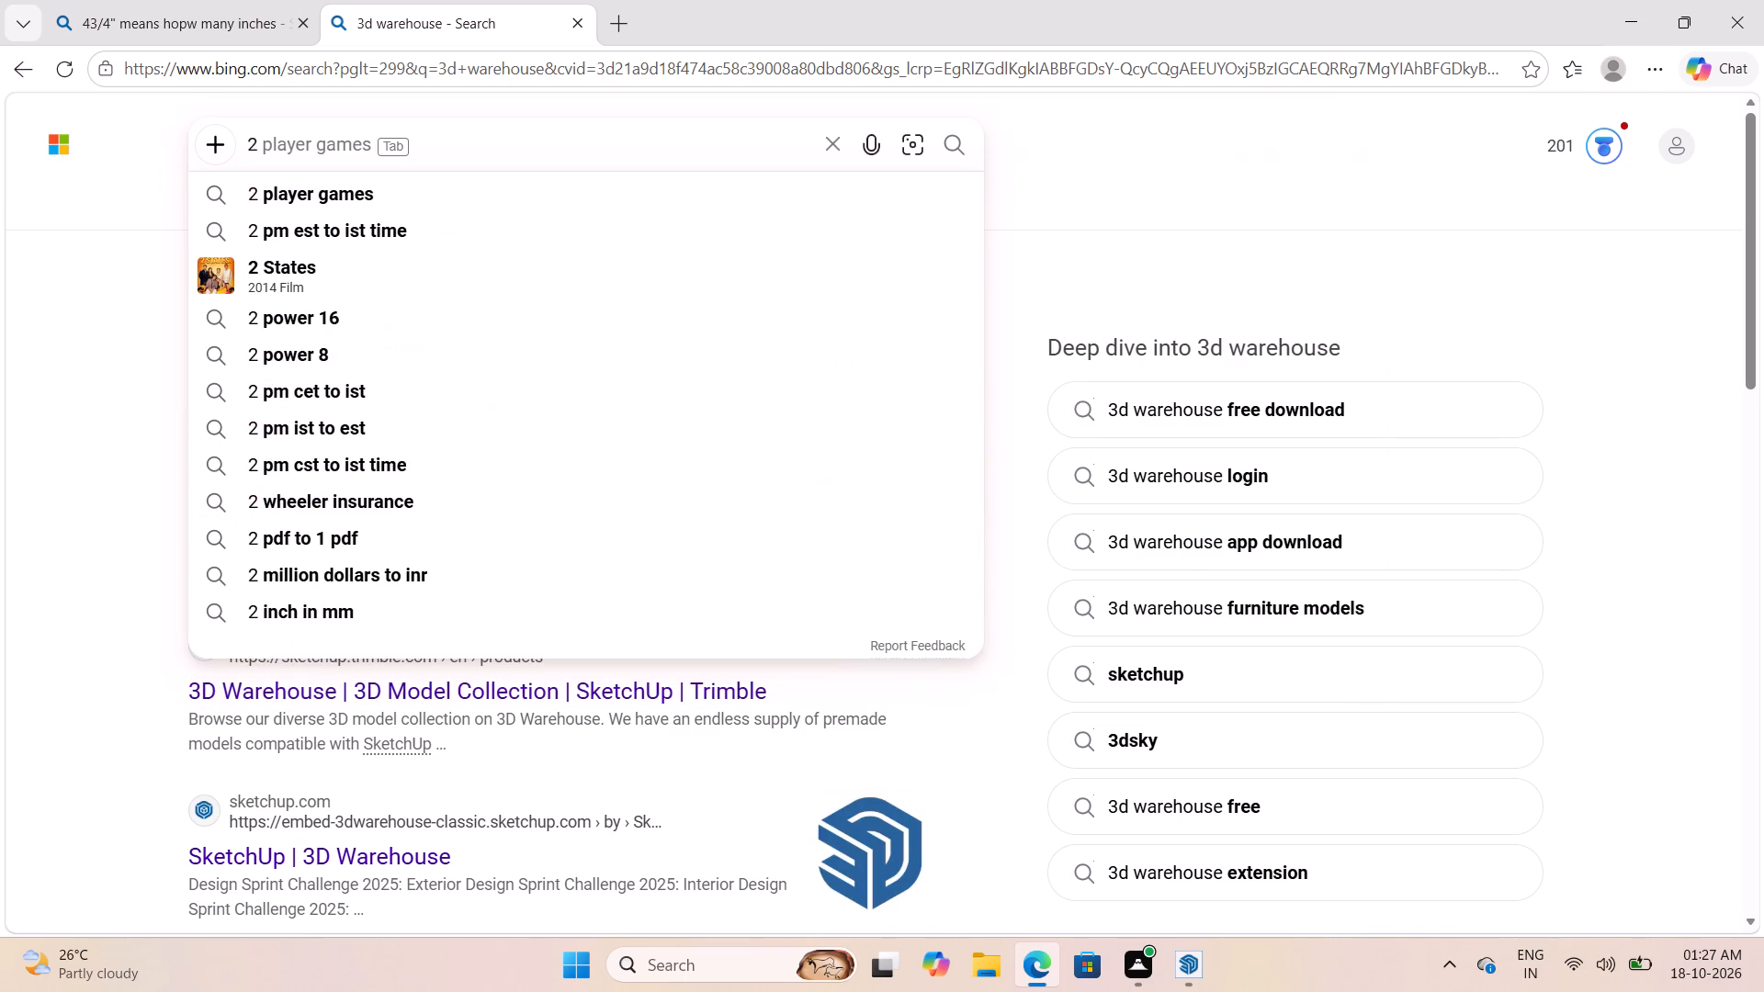
key("BackSpace")
key("BackSpace")
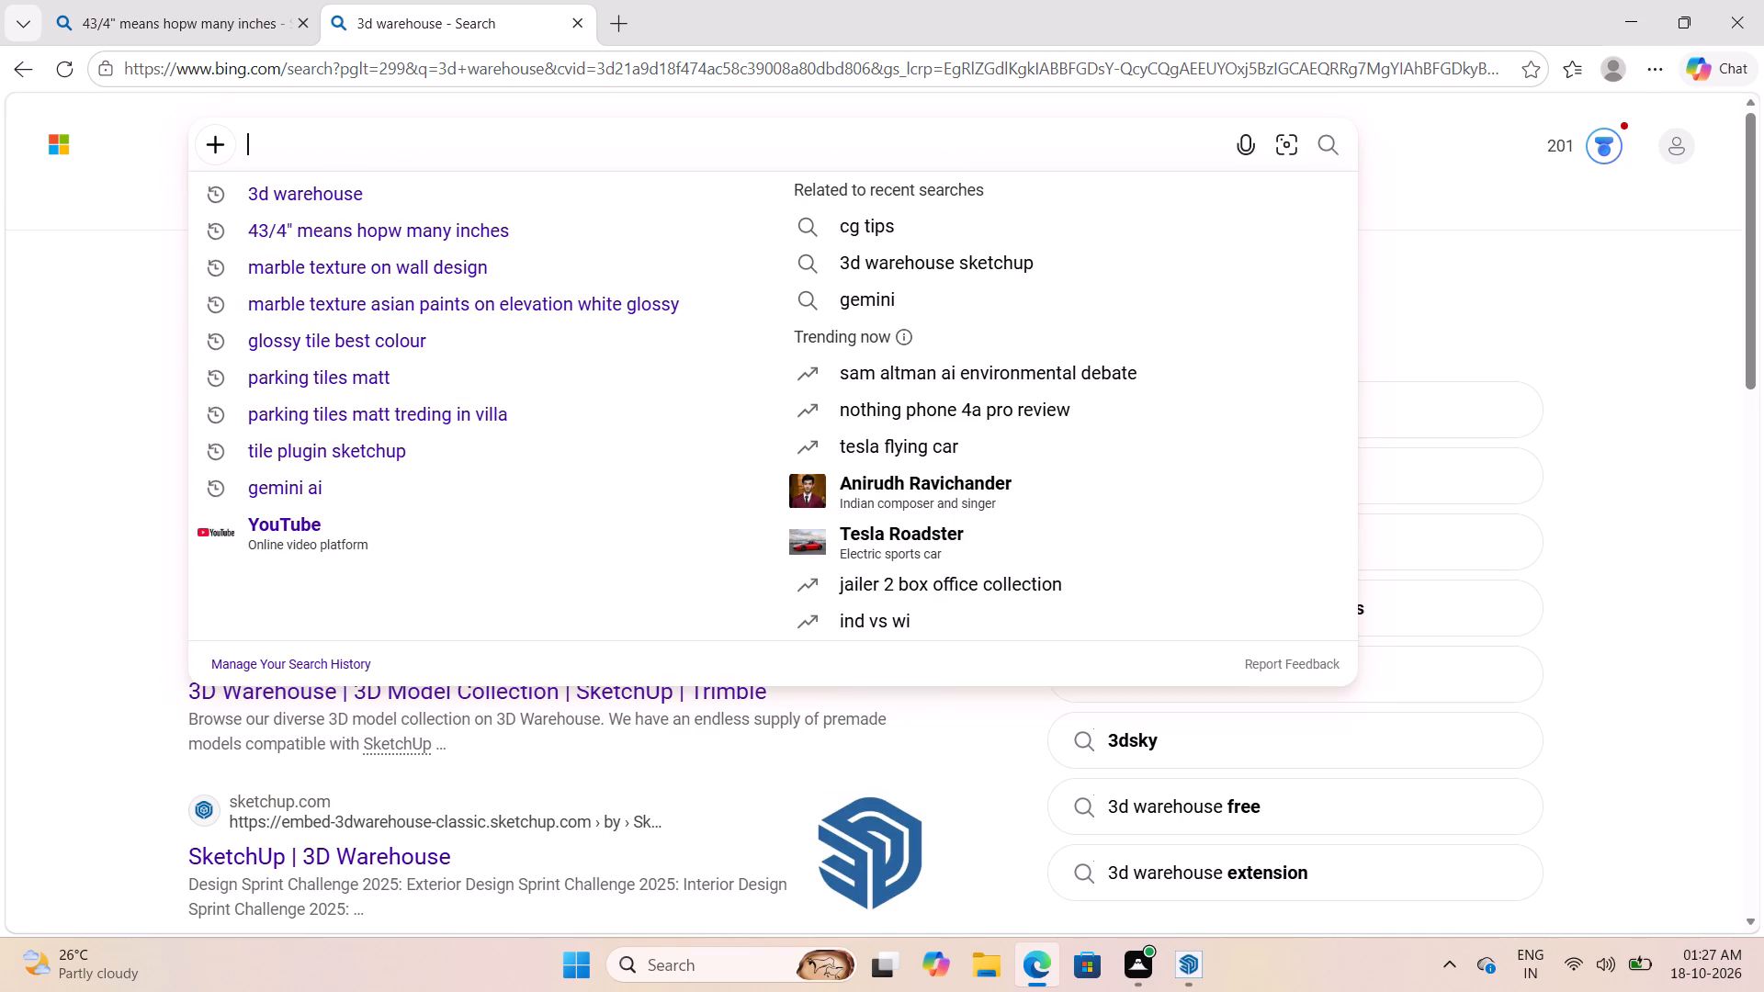
left_click(0, 447)
left_click(6, 461)
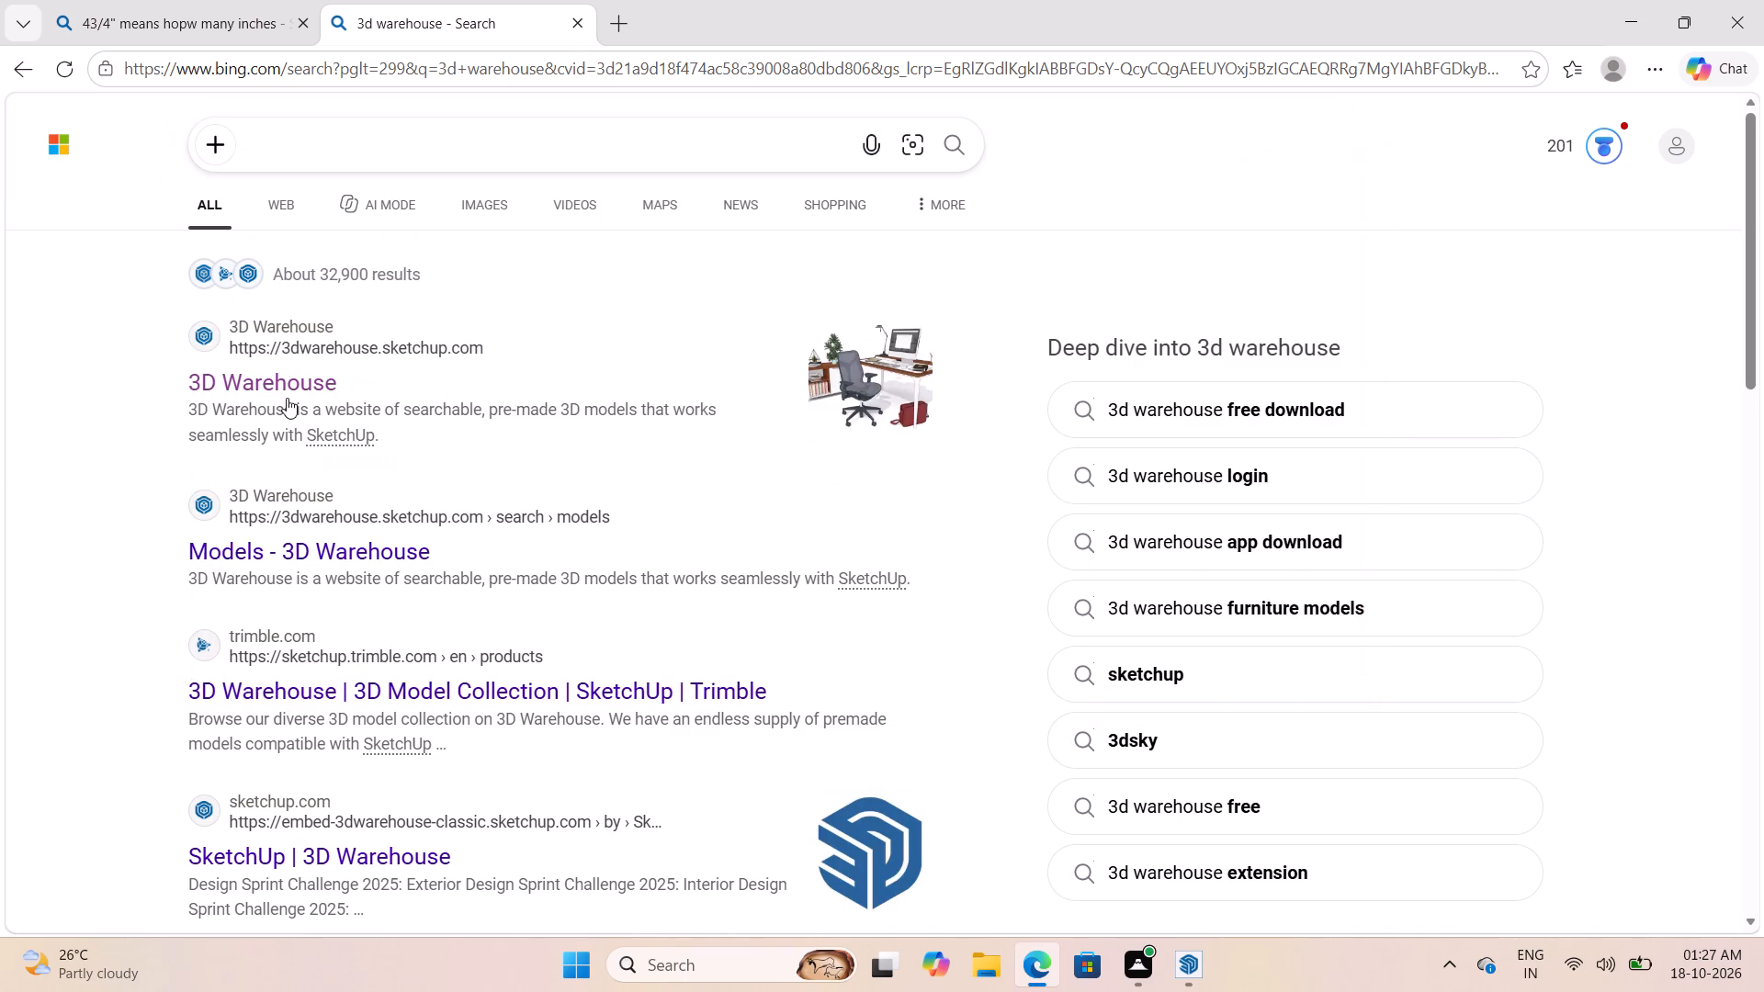
left_click(287, 398)
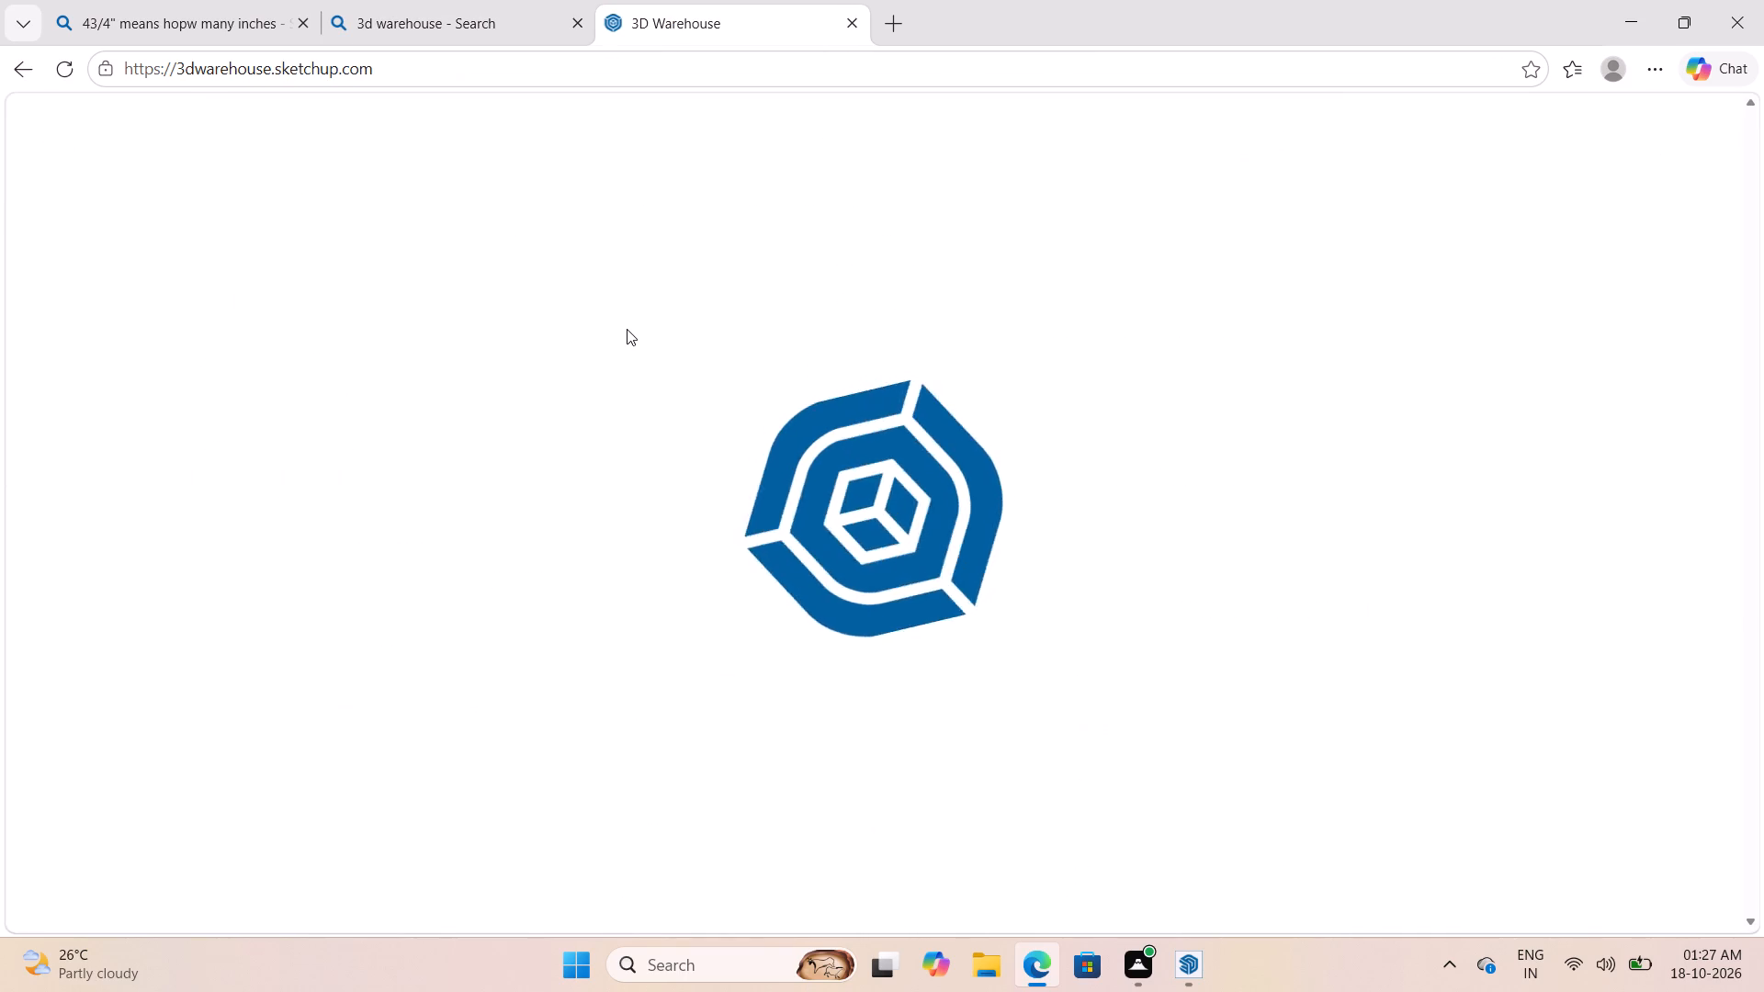
Search the 3D Warehouse models for "2 way lightt".
left_click(775, 133)
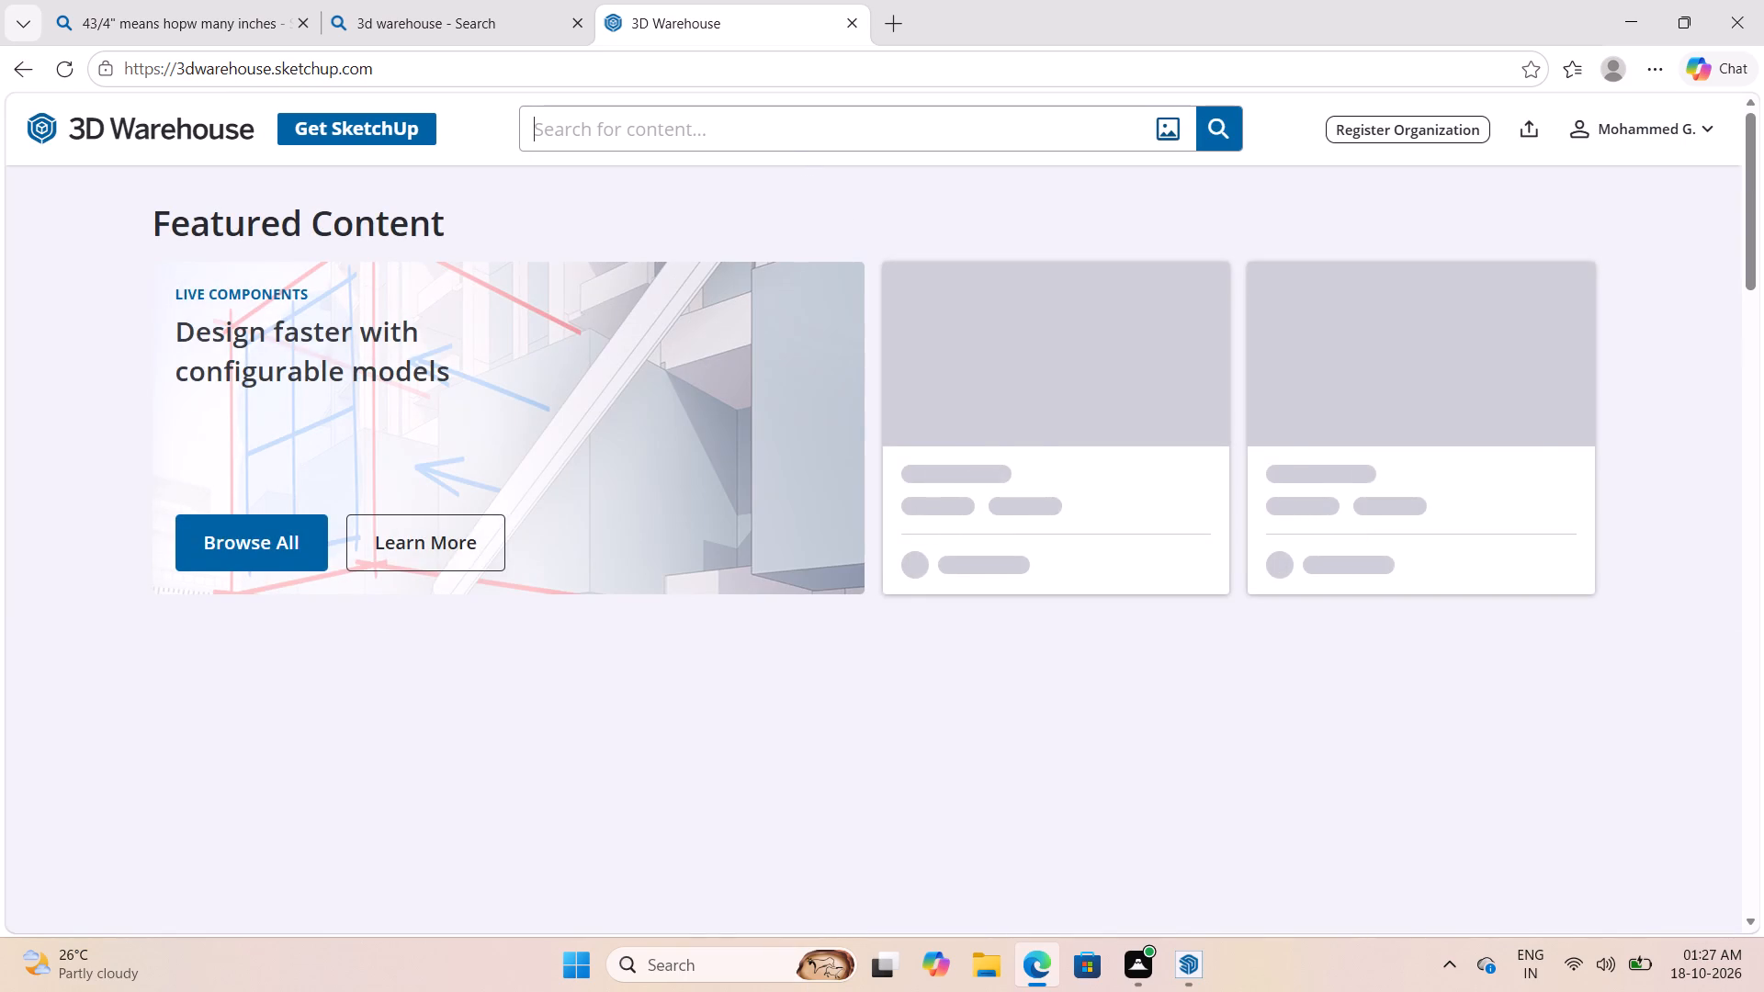
type("2 way lightr")
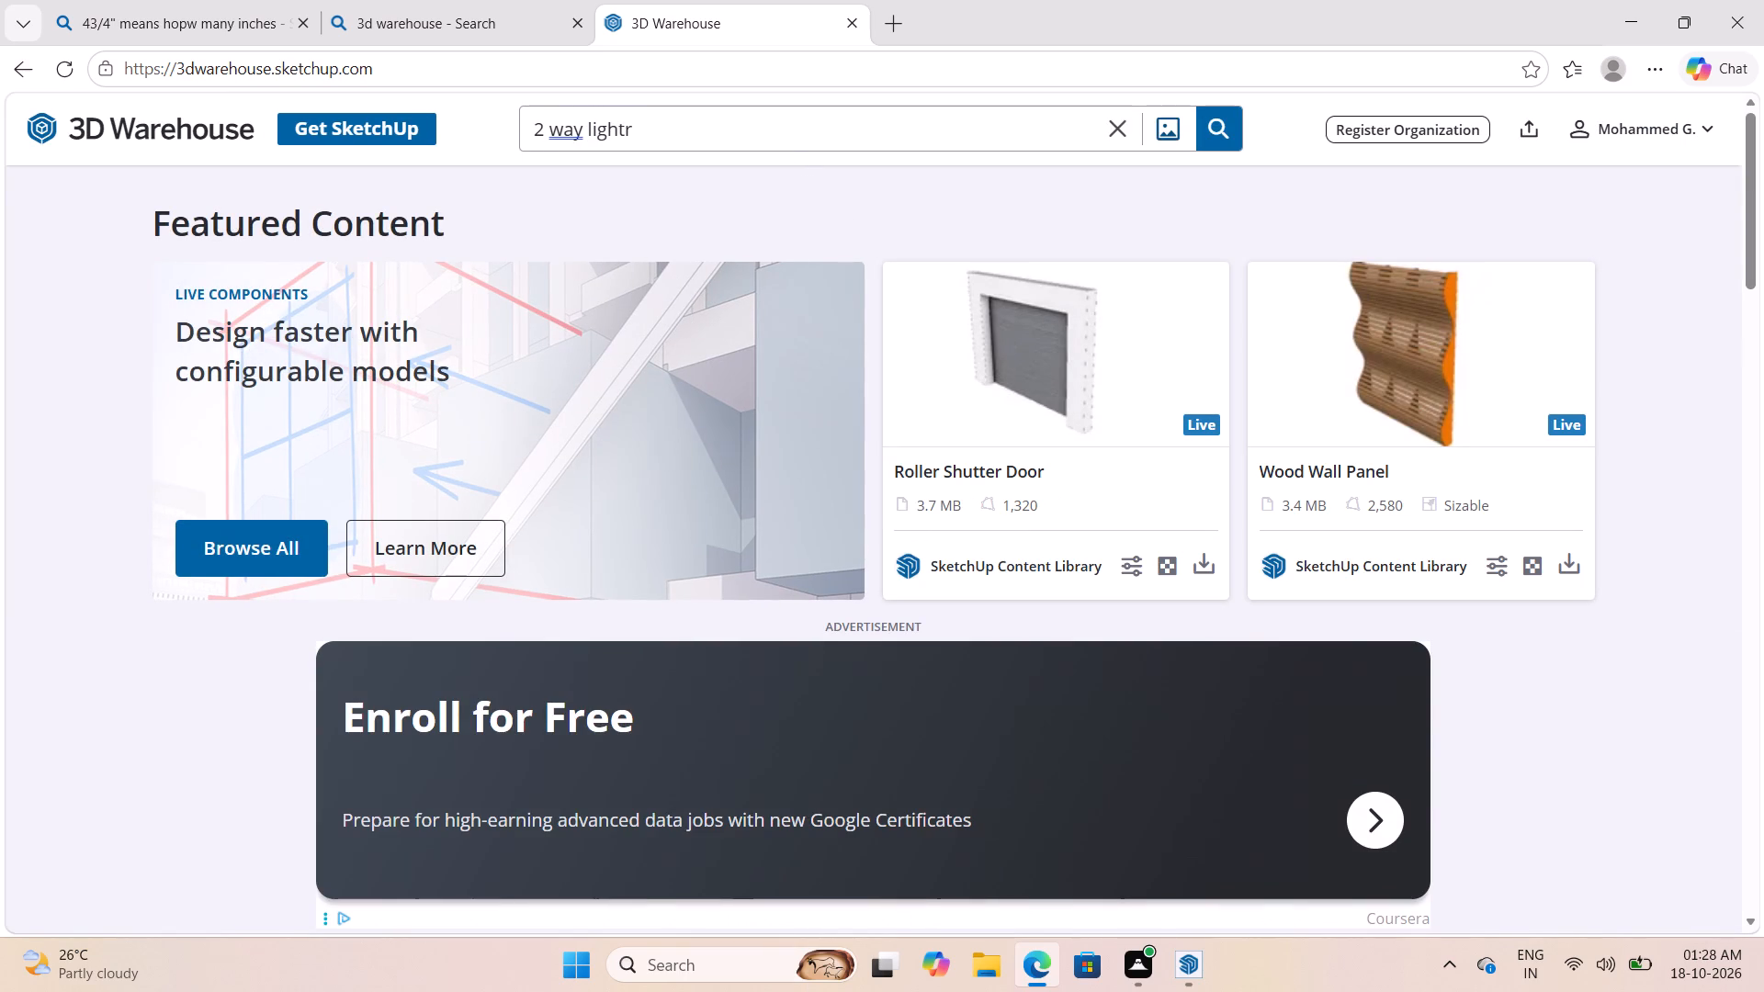
key("BackSpace")
key("t")
key("Return")
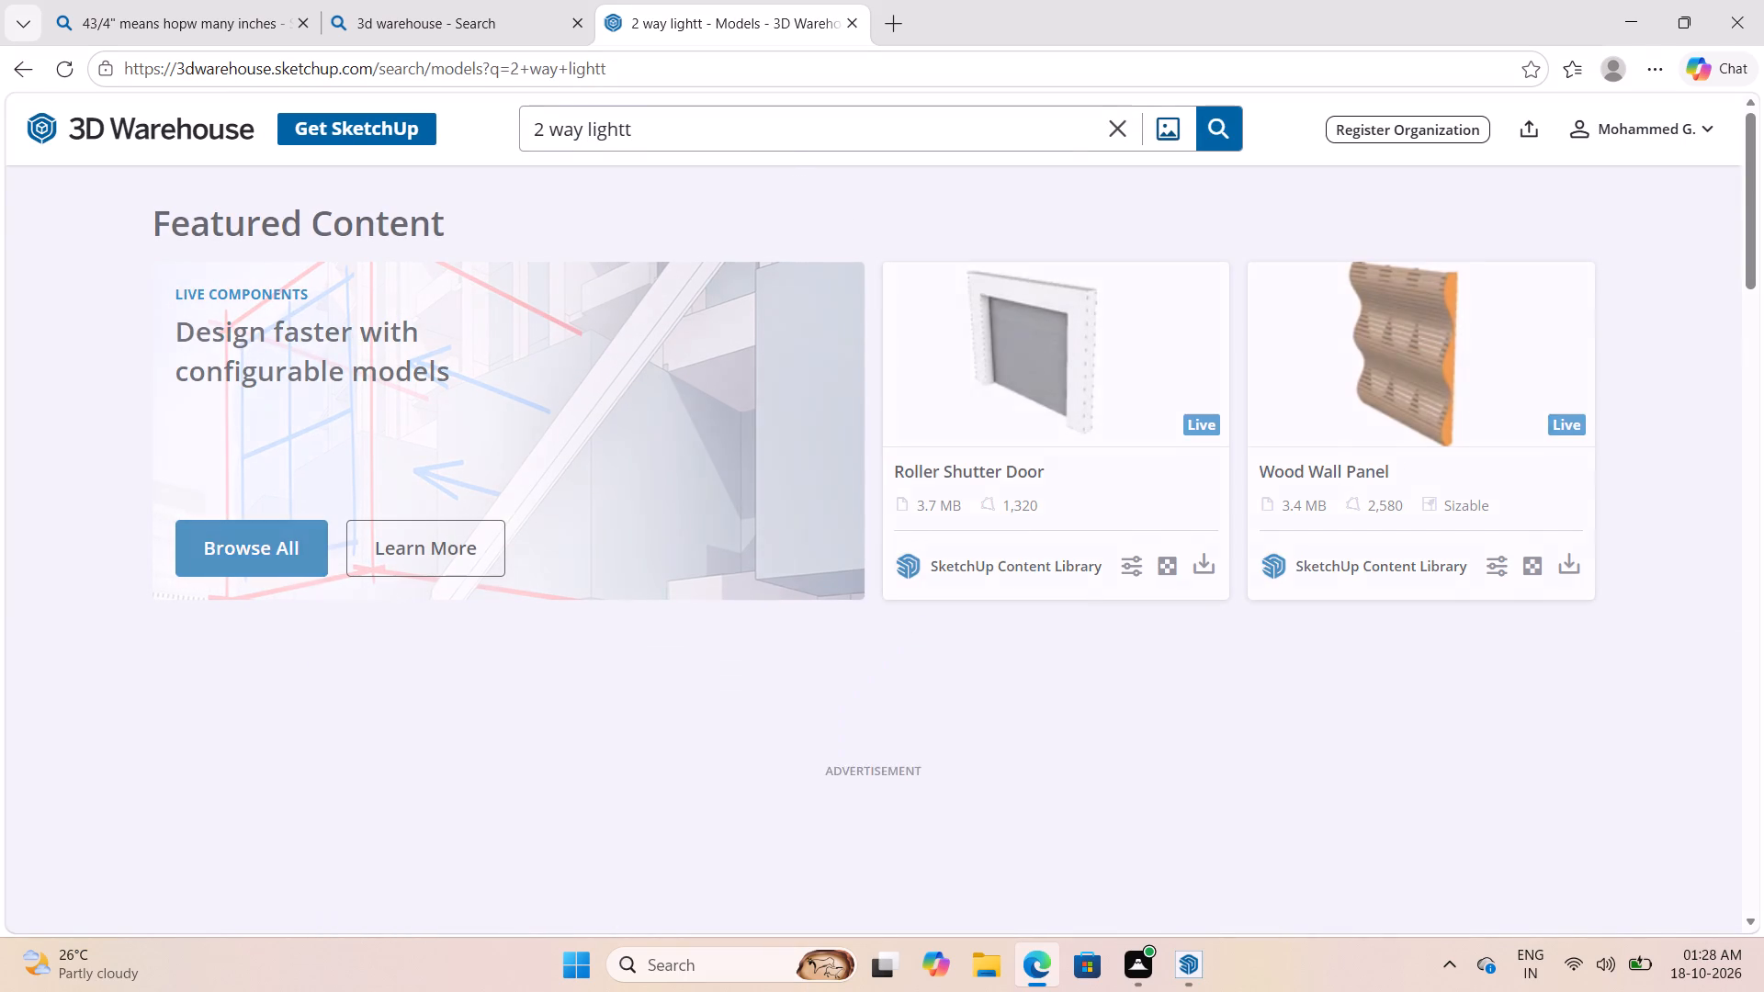
scroll(726, 577, "down", 4)
scroll(714, 449, "up", 8)
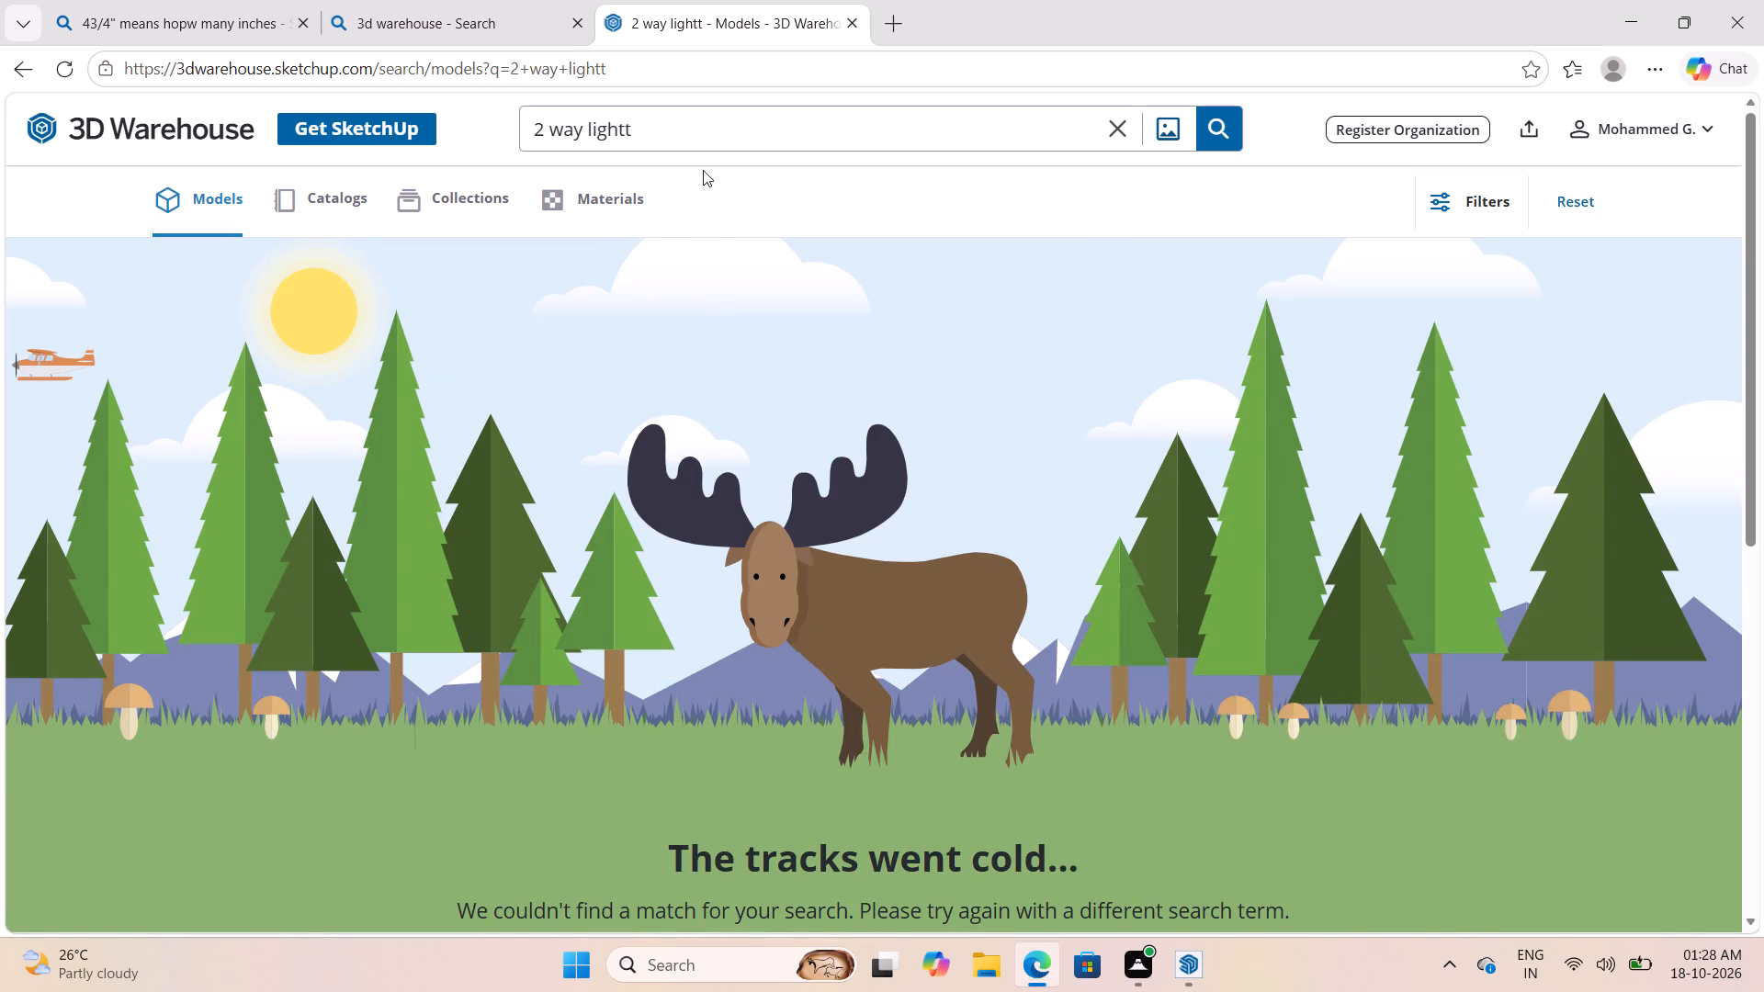
Search 3D Warehouse for "two way light" and look through the models for a suitable exterior wall light.
left_click(703, 116)
key("BackSpace")
key("BackSpace")
key("BackSpace")
key("BackSpace")
key("BackSpace")
key("BackSpace")
key("BackSpace")
key("BackSpace")
key("BackSpace")
key("BackSpace")
key("BackSpace")
key("BackSpace")
key("BackSpace")
key("BackSpace")
key("BackSpace")
key("BackSpace")
key("BackSpace")
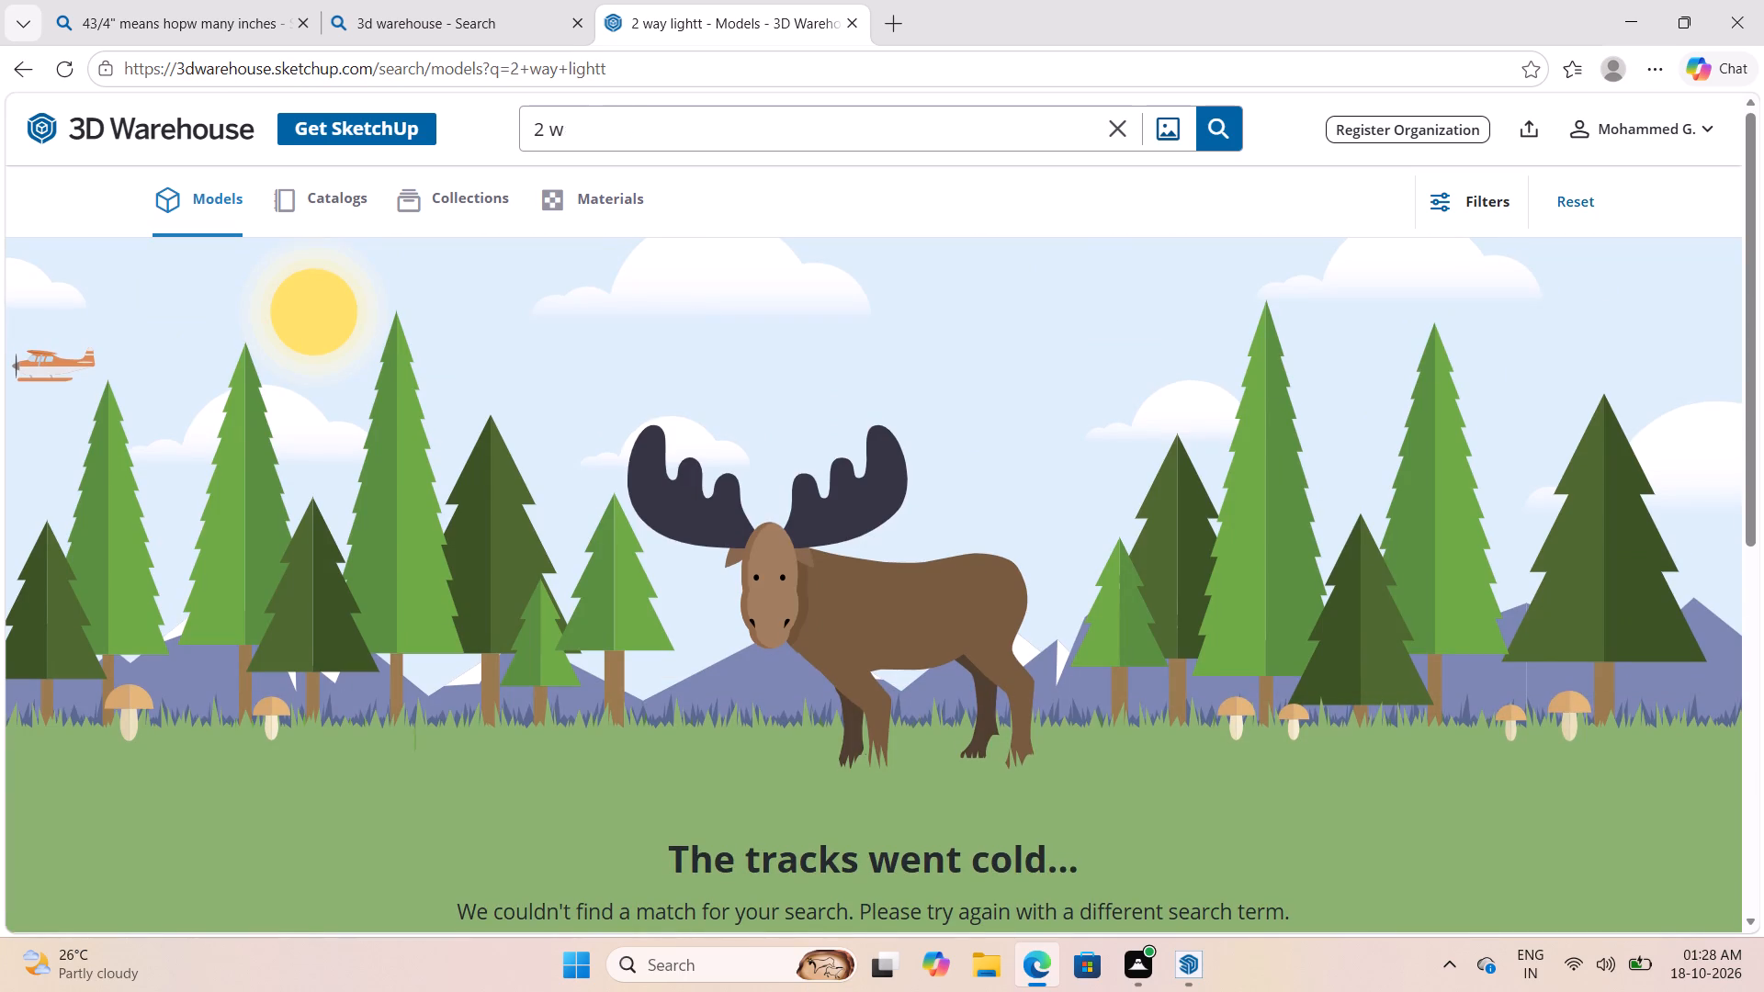
type("two way light")
key("Return")
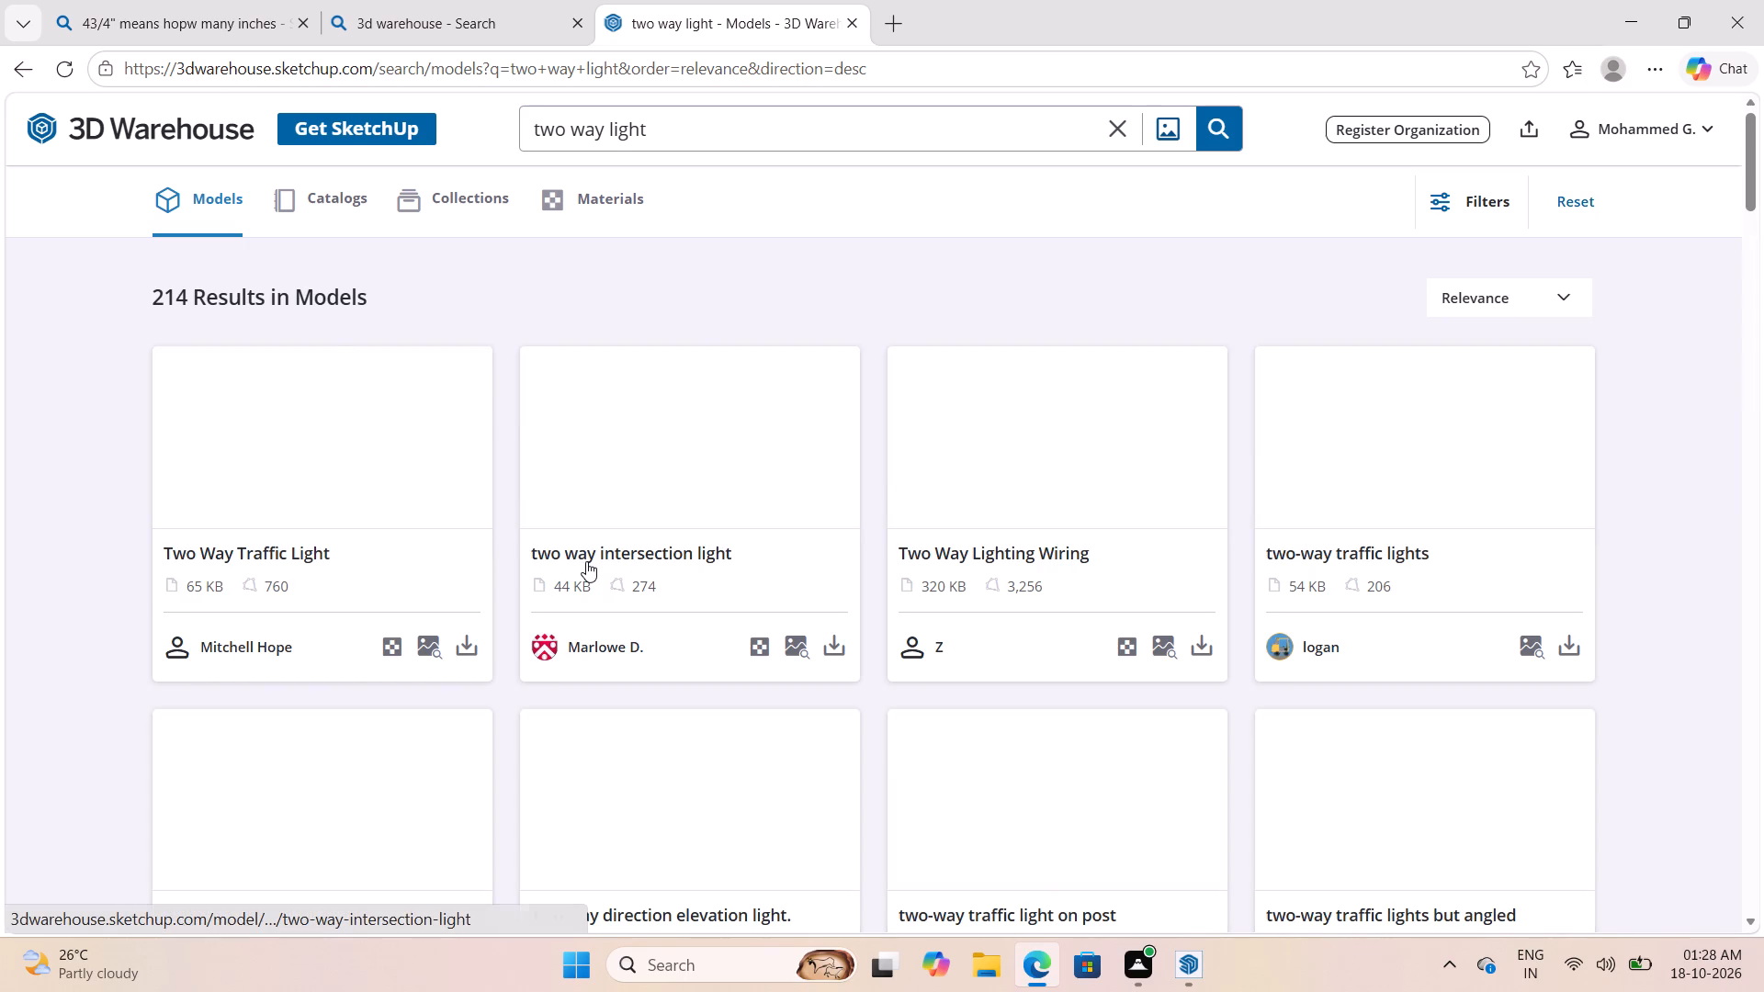
scroll(591, 525, "down", 6)
scroll(647, 615, "down", 3)
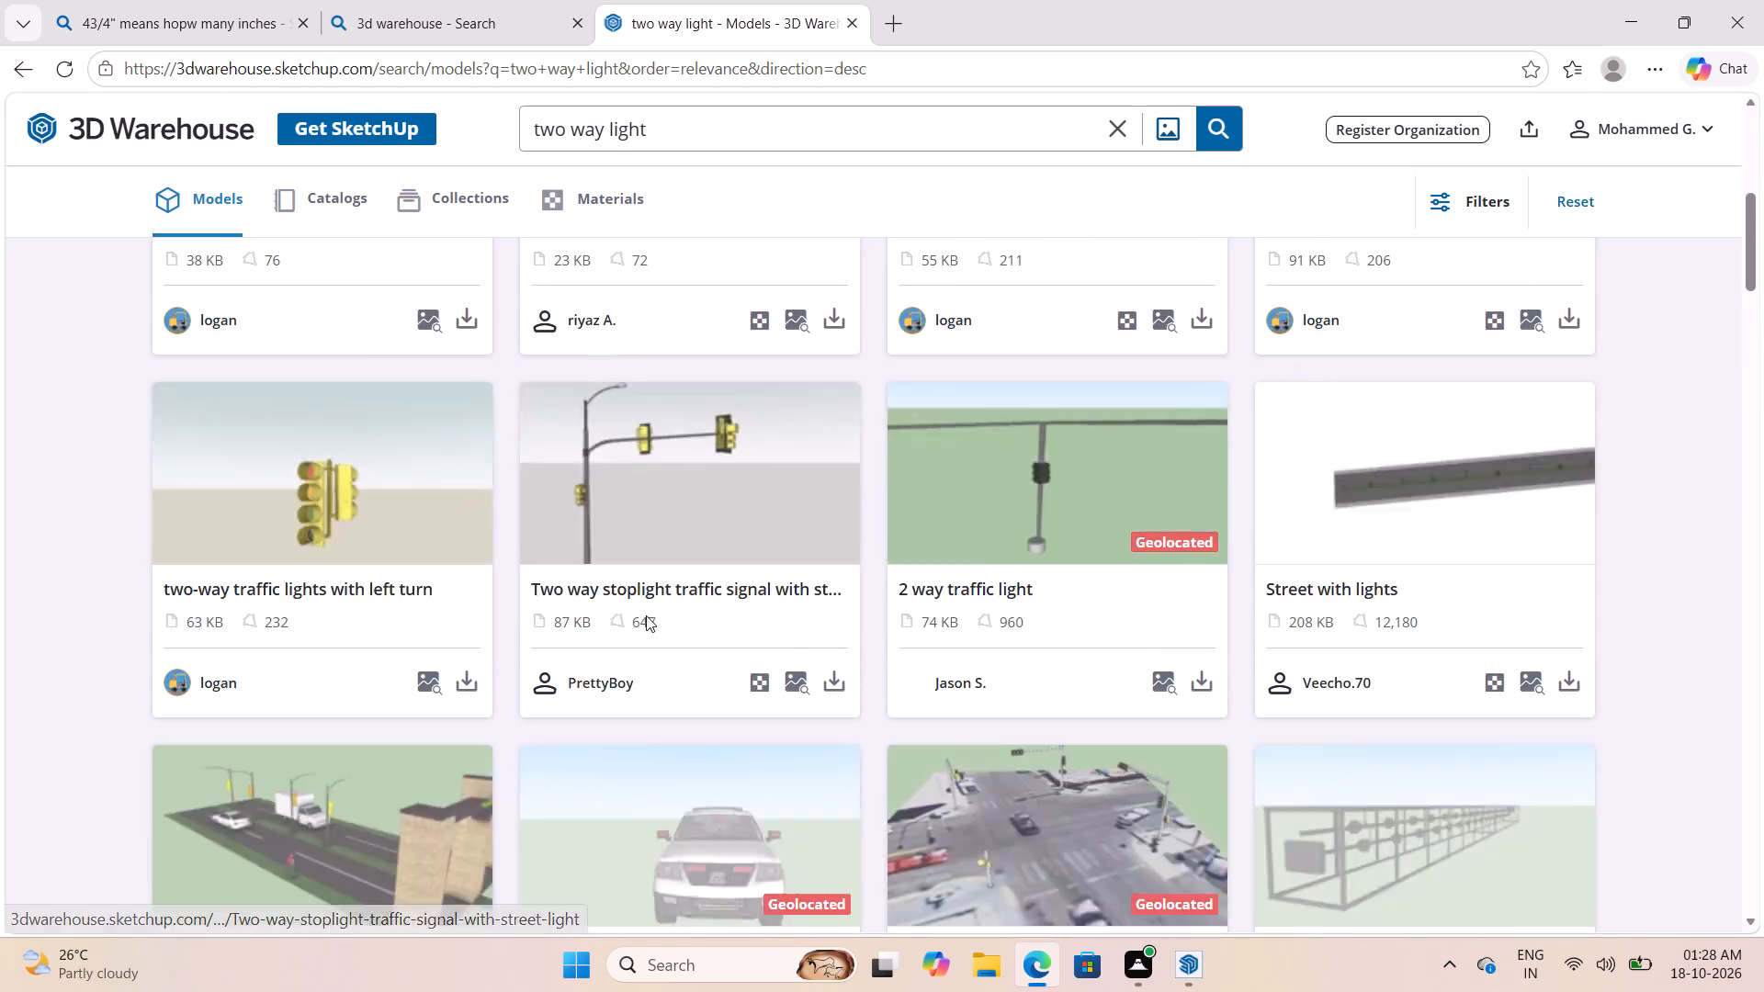
scroll(646, 615, "down", 8)
scroll(661, 680, "up", 20)
scroll(661, 680, "up", 5)
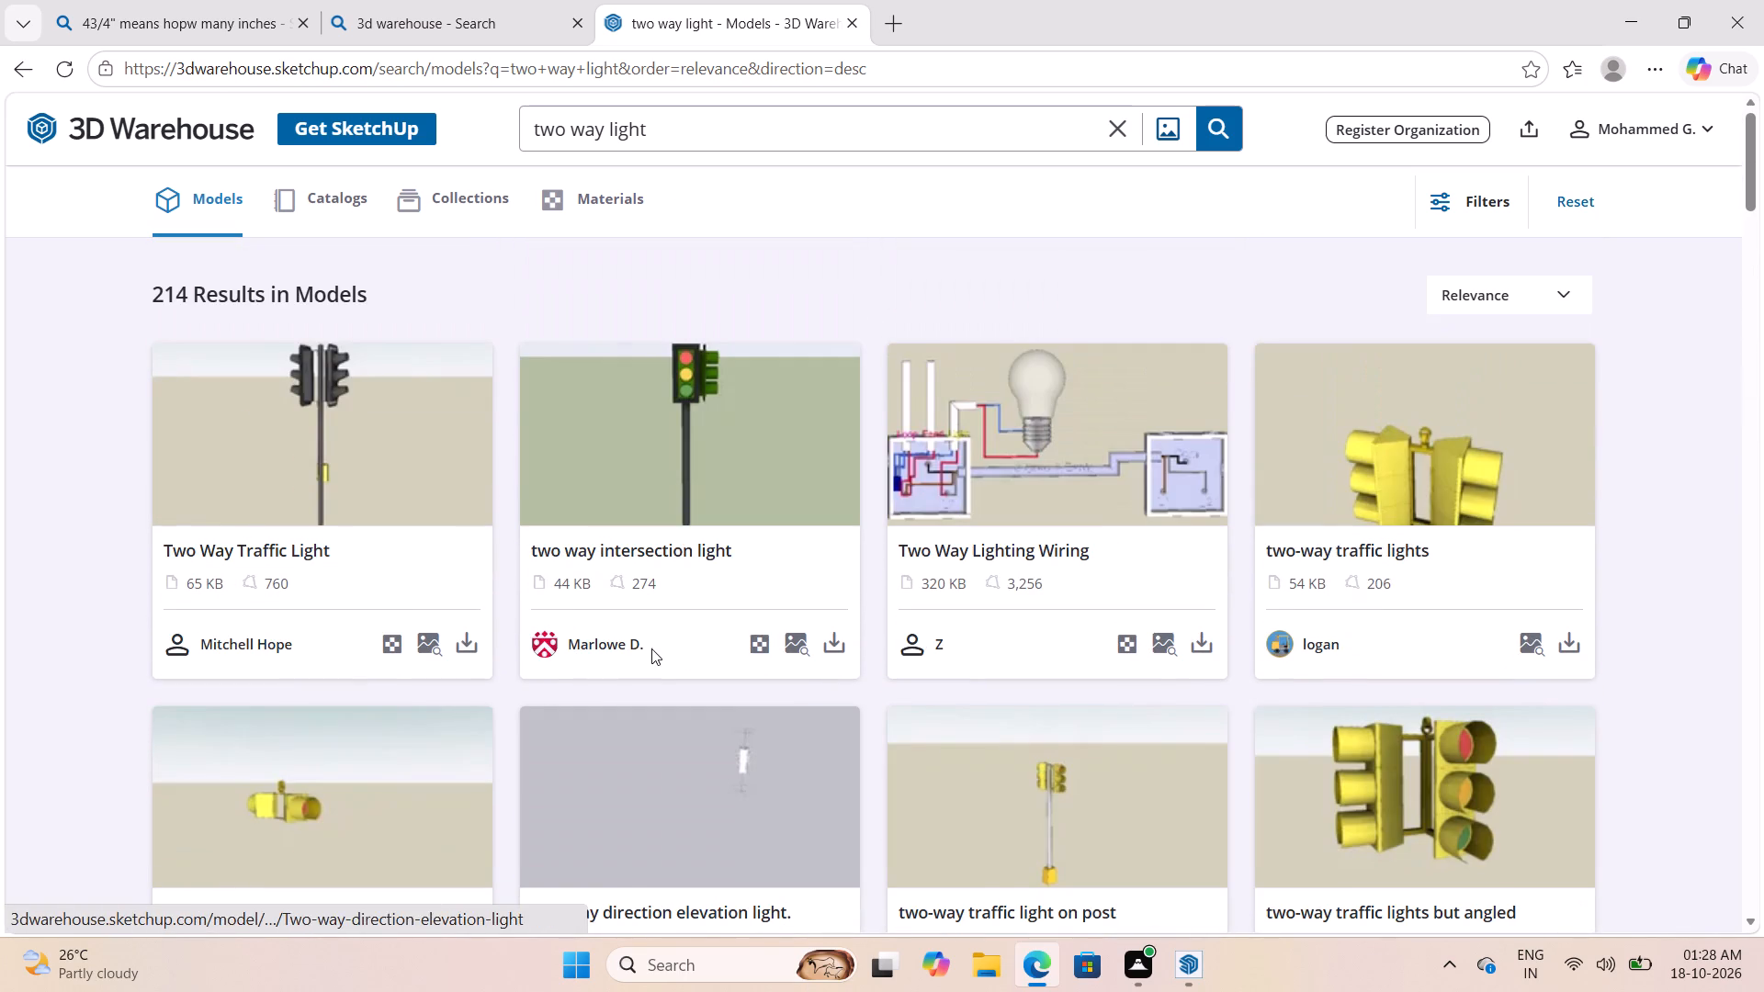
Search 3D Warehouse for "elevation light" and look through the models for a suitable facade light.
left_click(1127, 141)
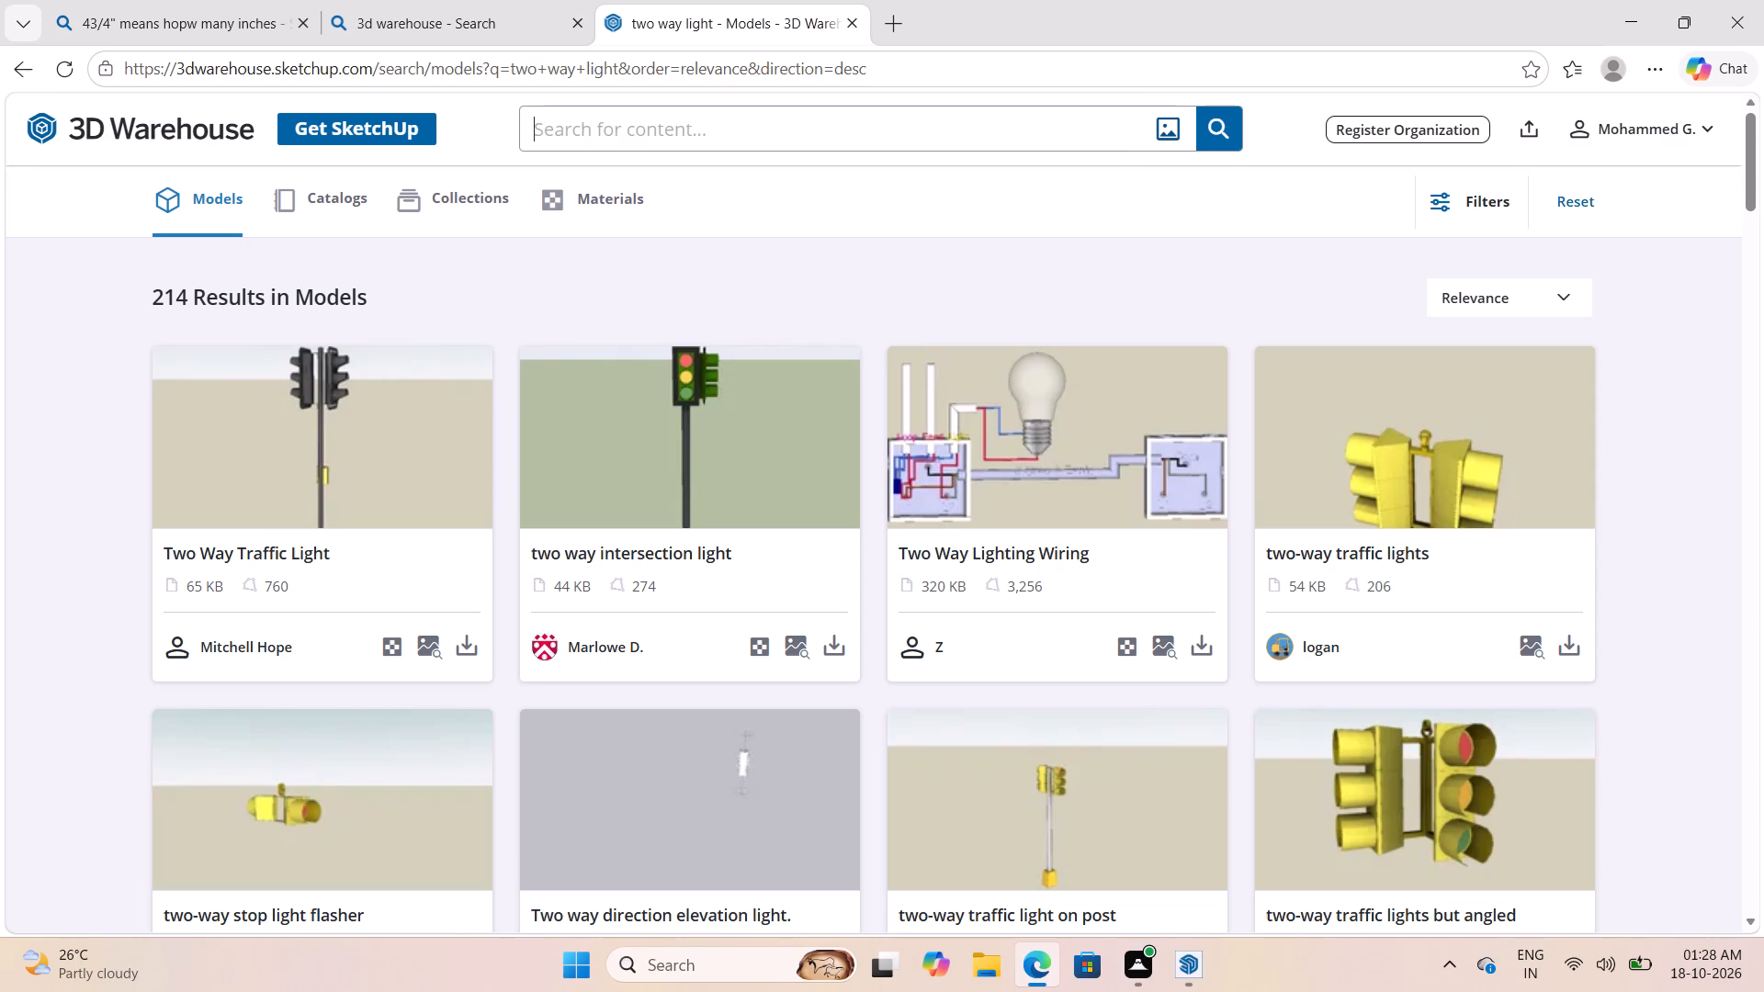
type("elevatg")
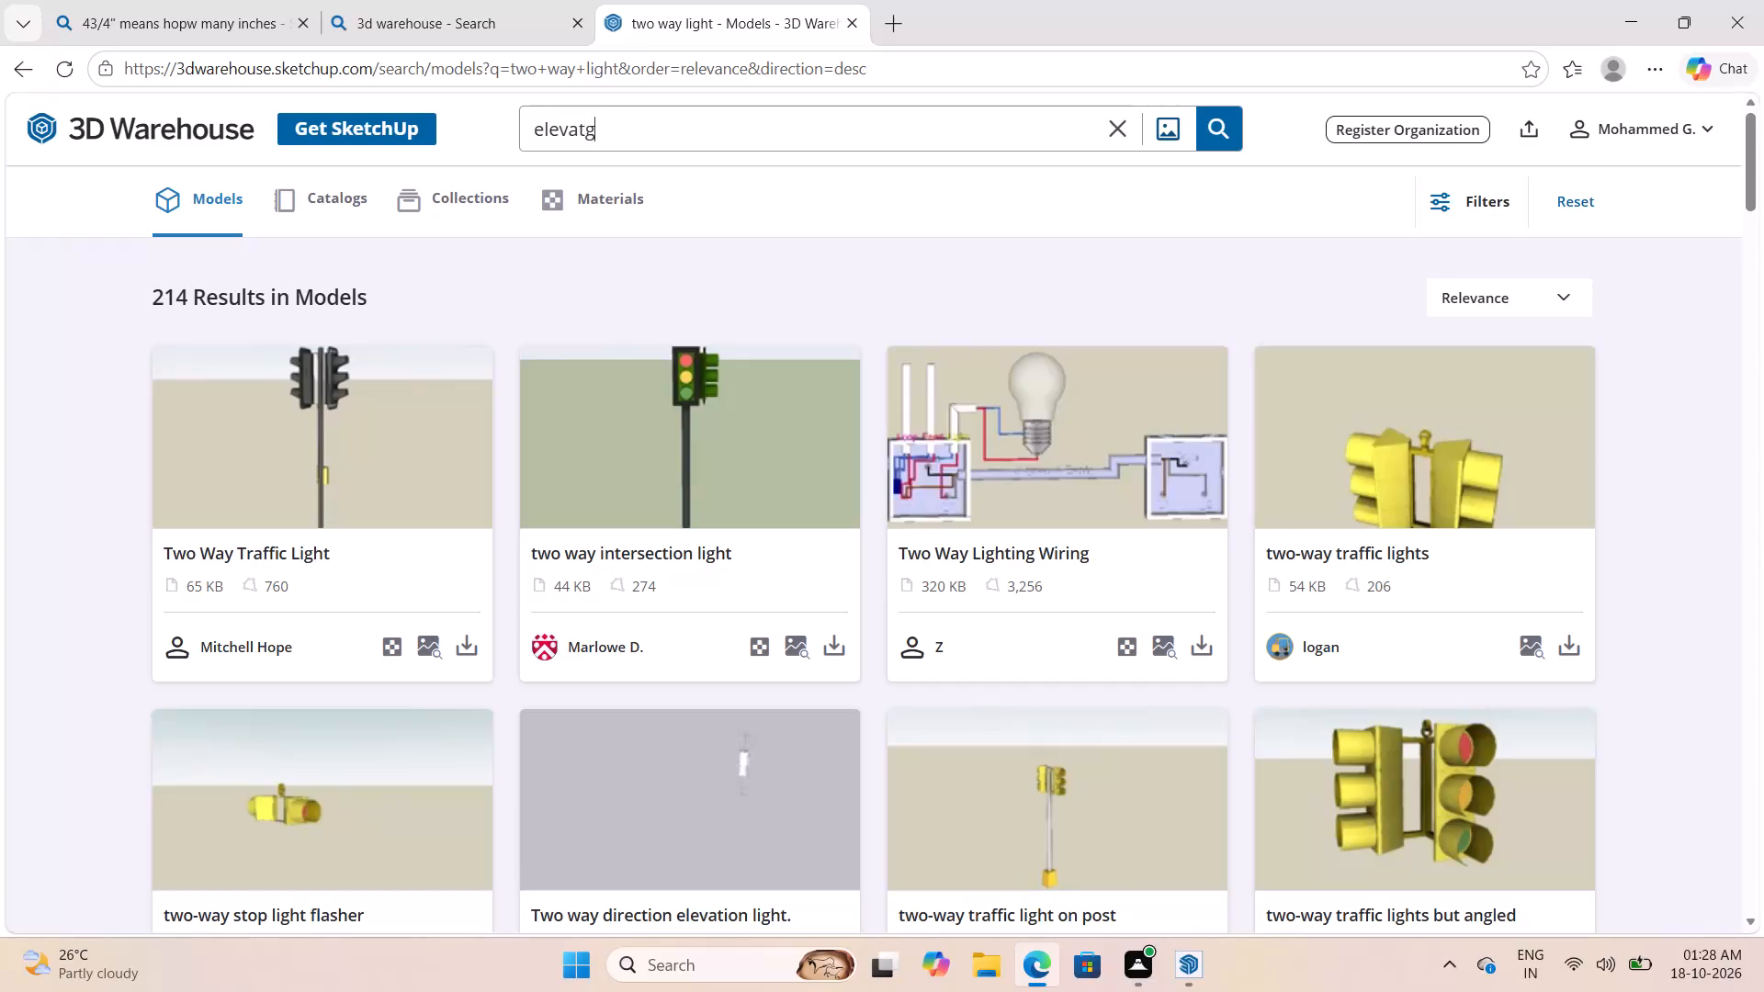
key("BackSpace")
type("ion light")
key("Return")
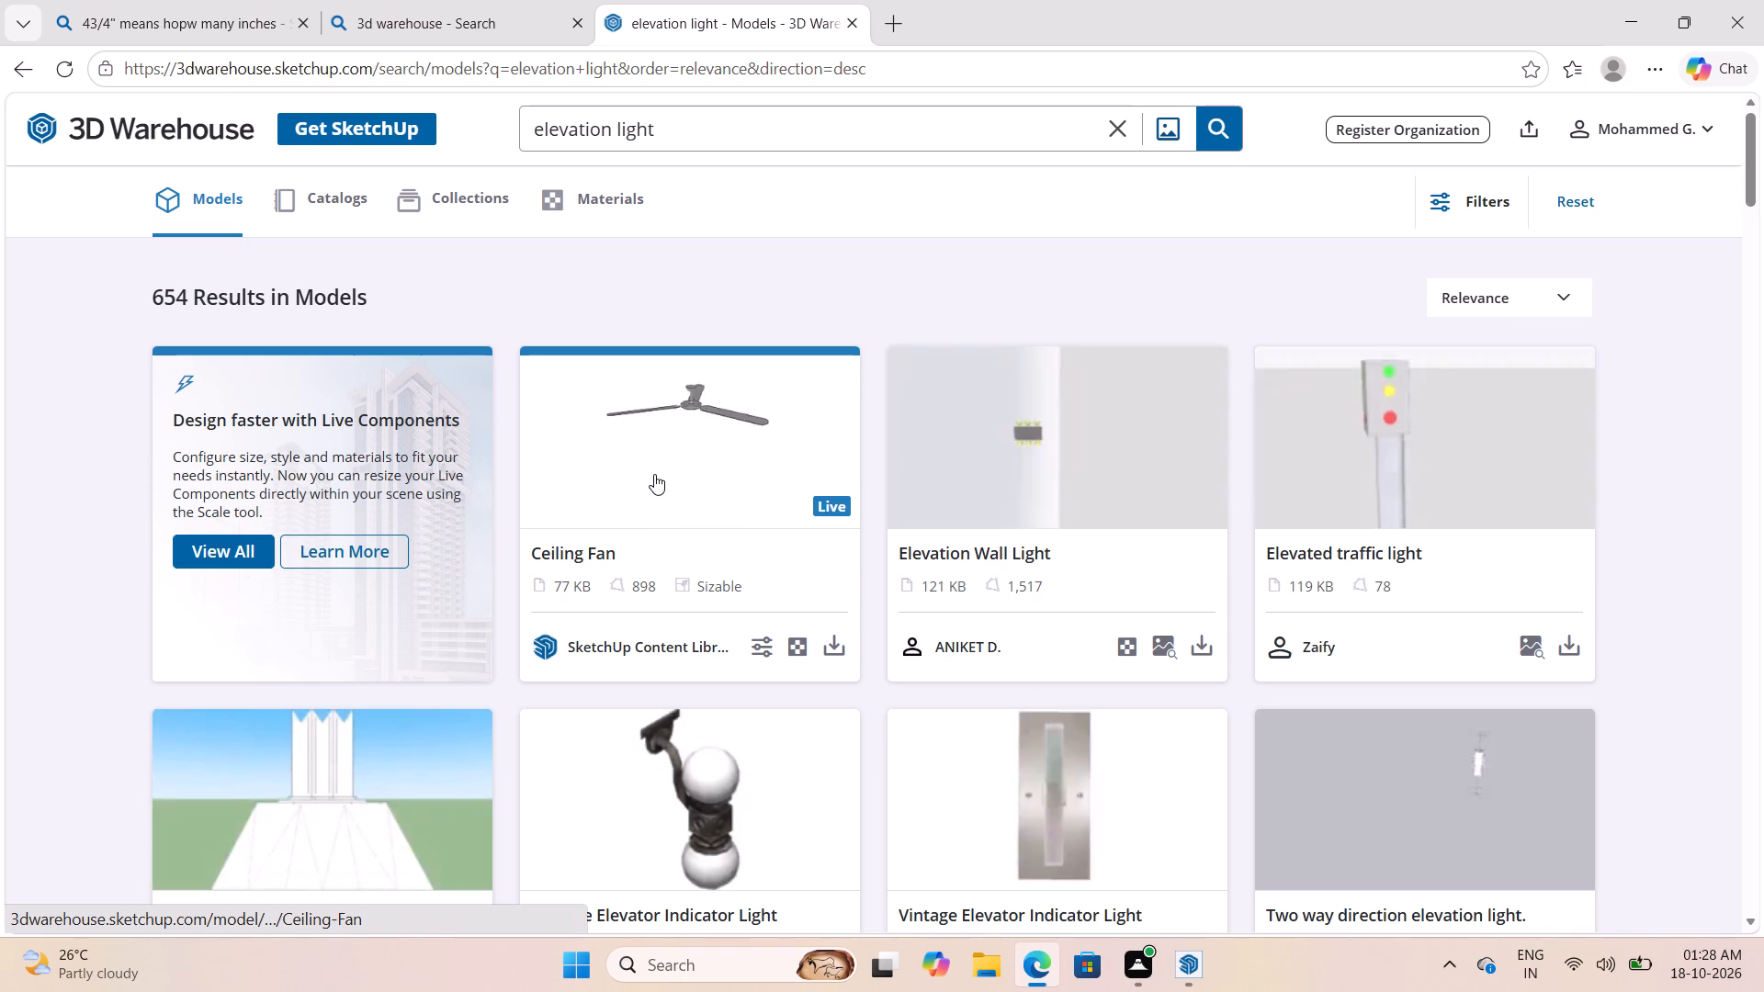
scroll(654, 474, "down", 4)
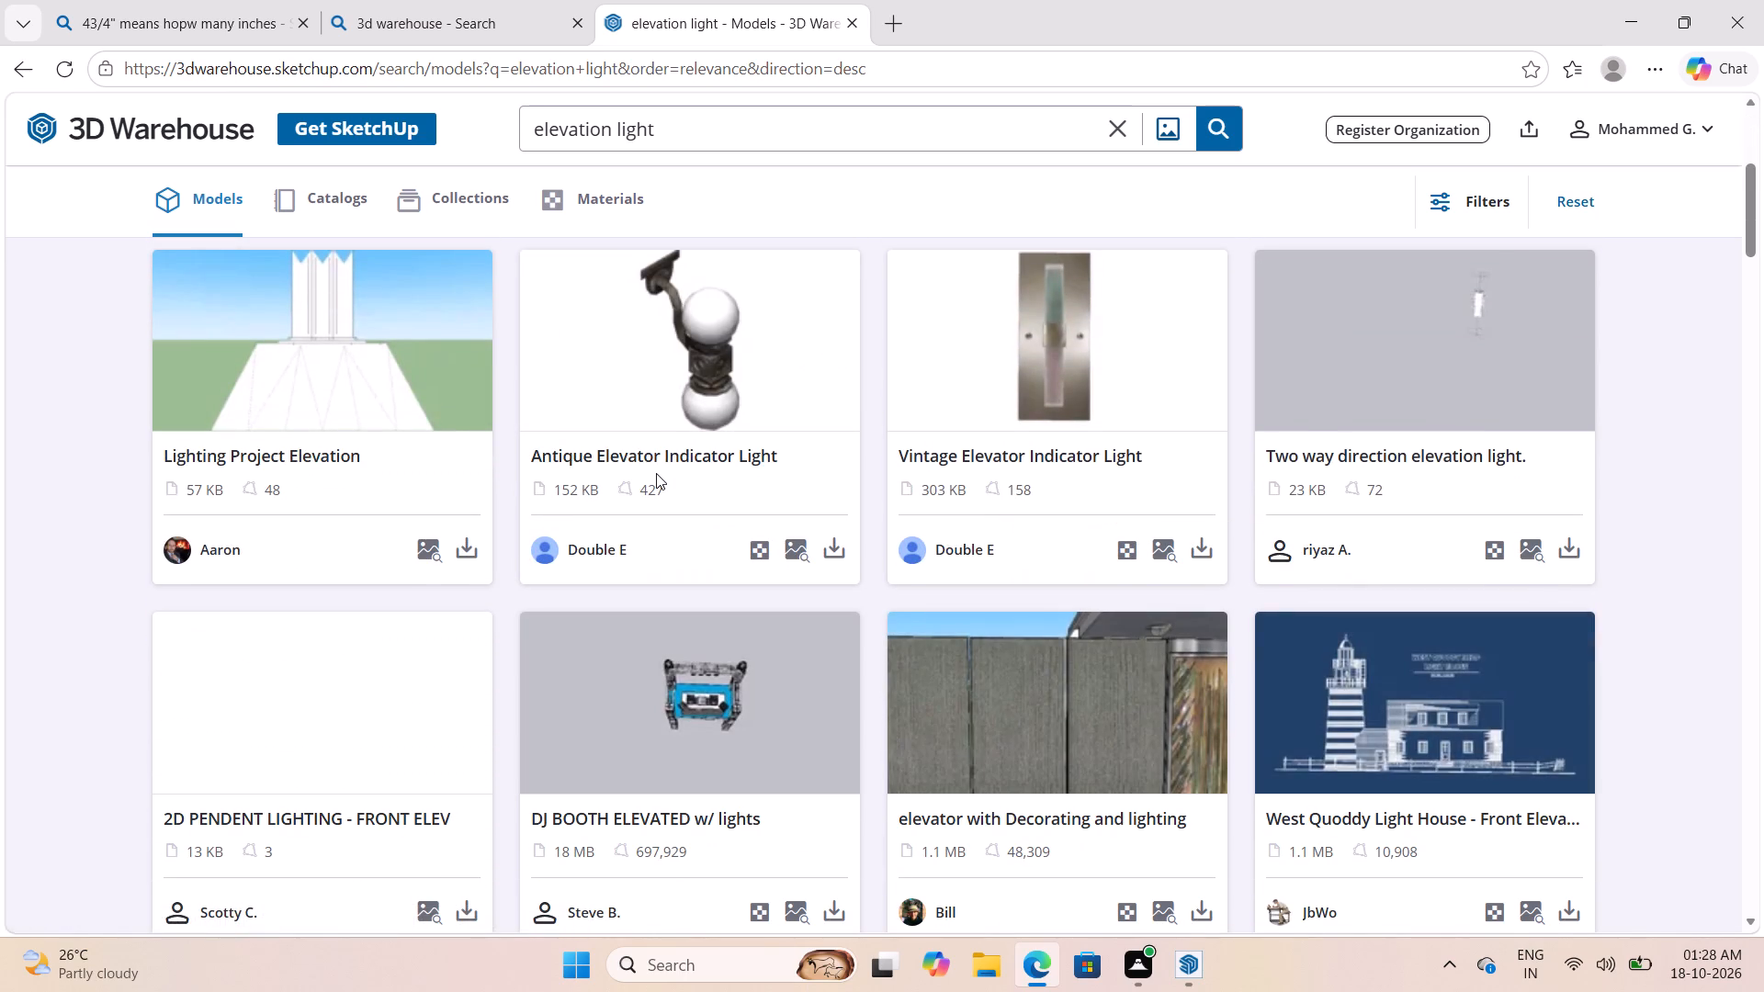
scroll(168, 479, "down", 4)
scroll(788, 643, "down", 5)
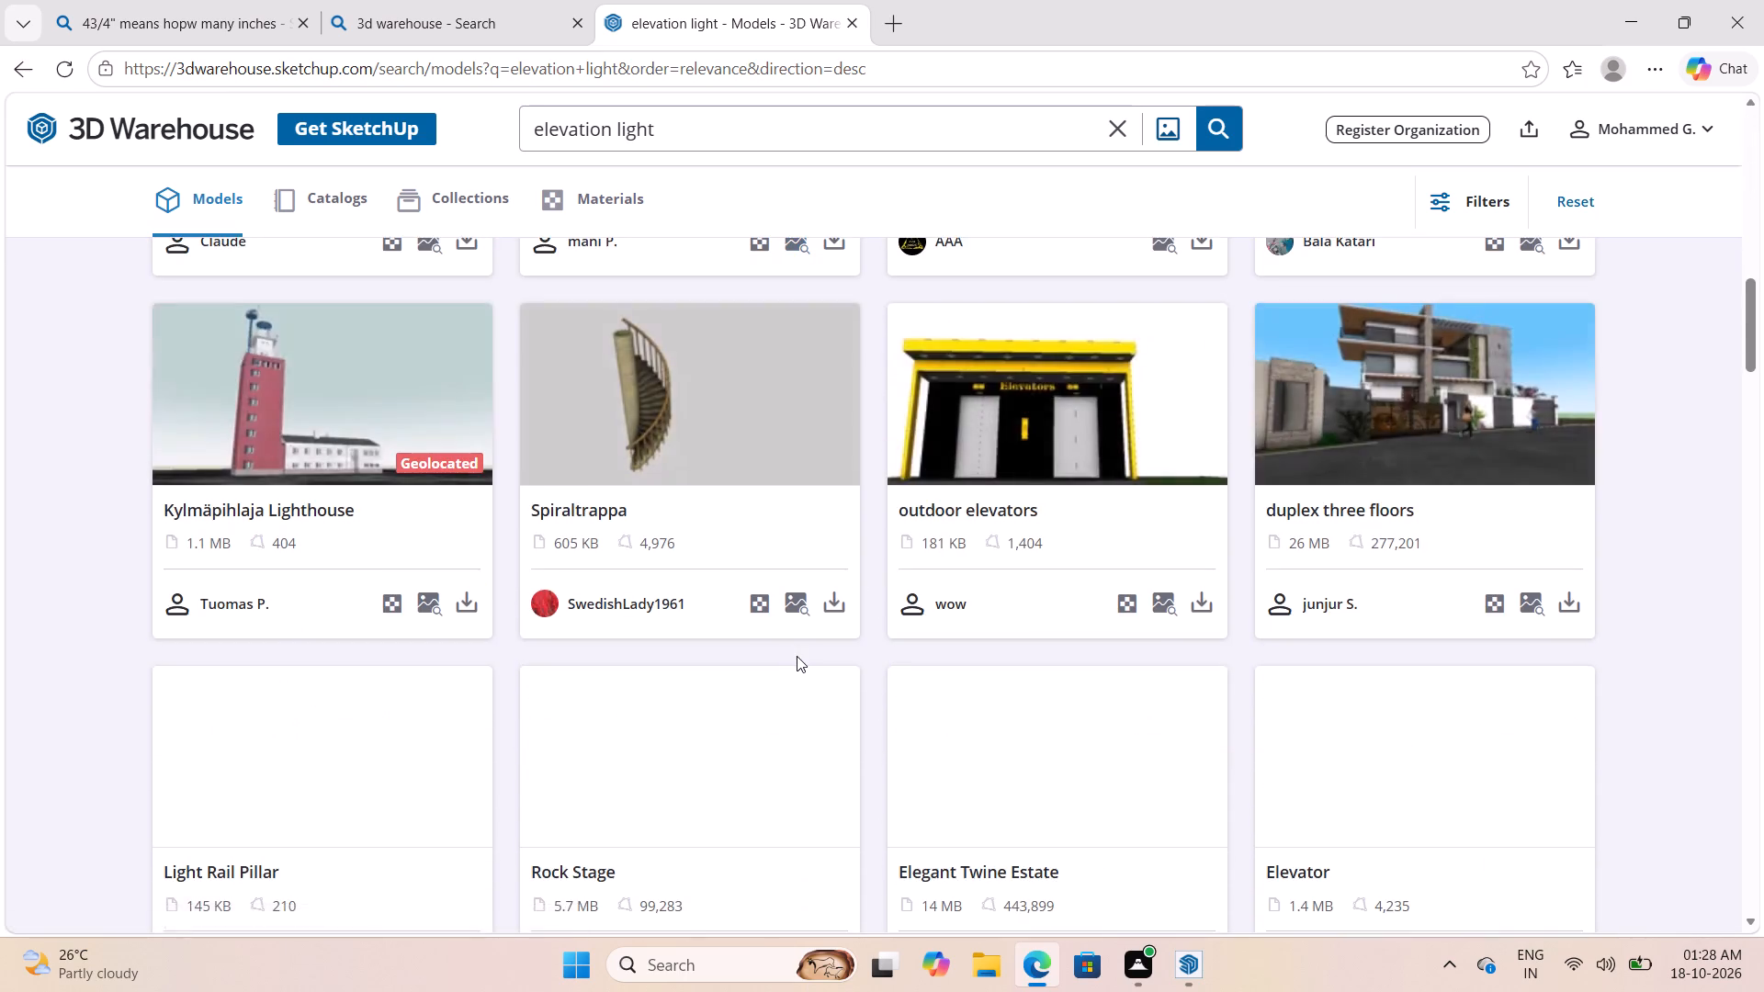
scroll(797, 656, "down", 12)
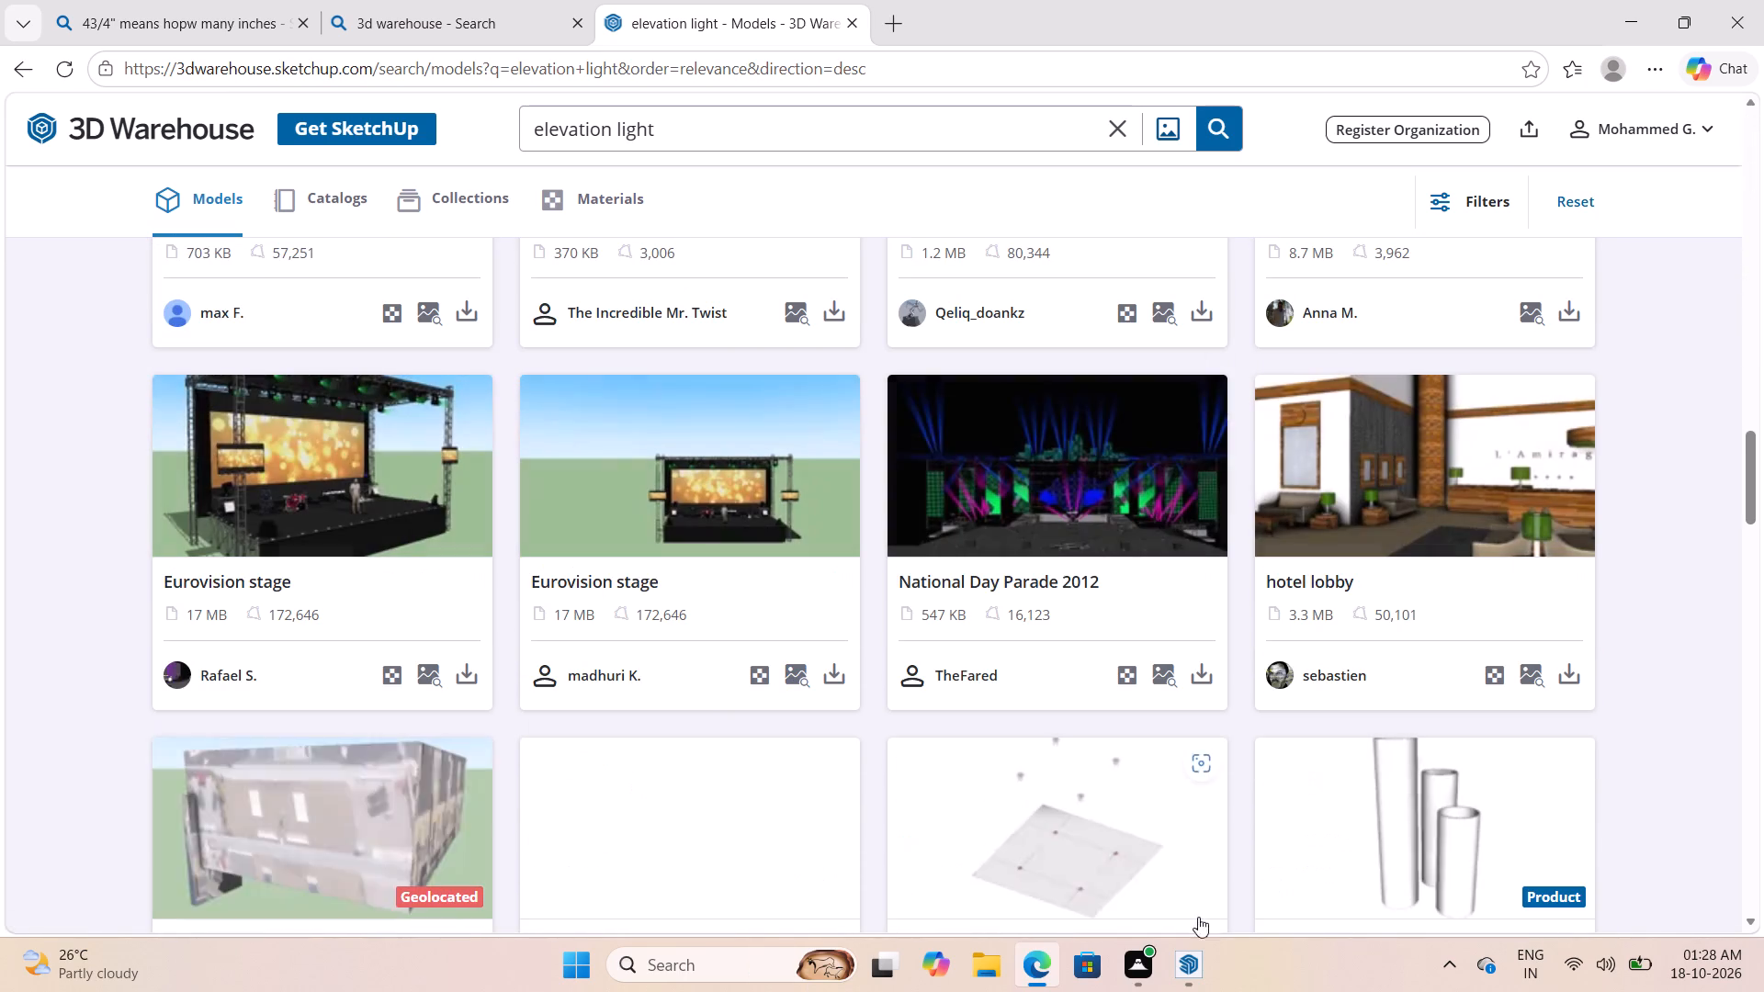
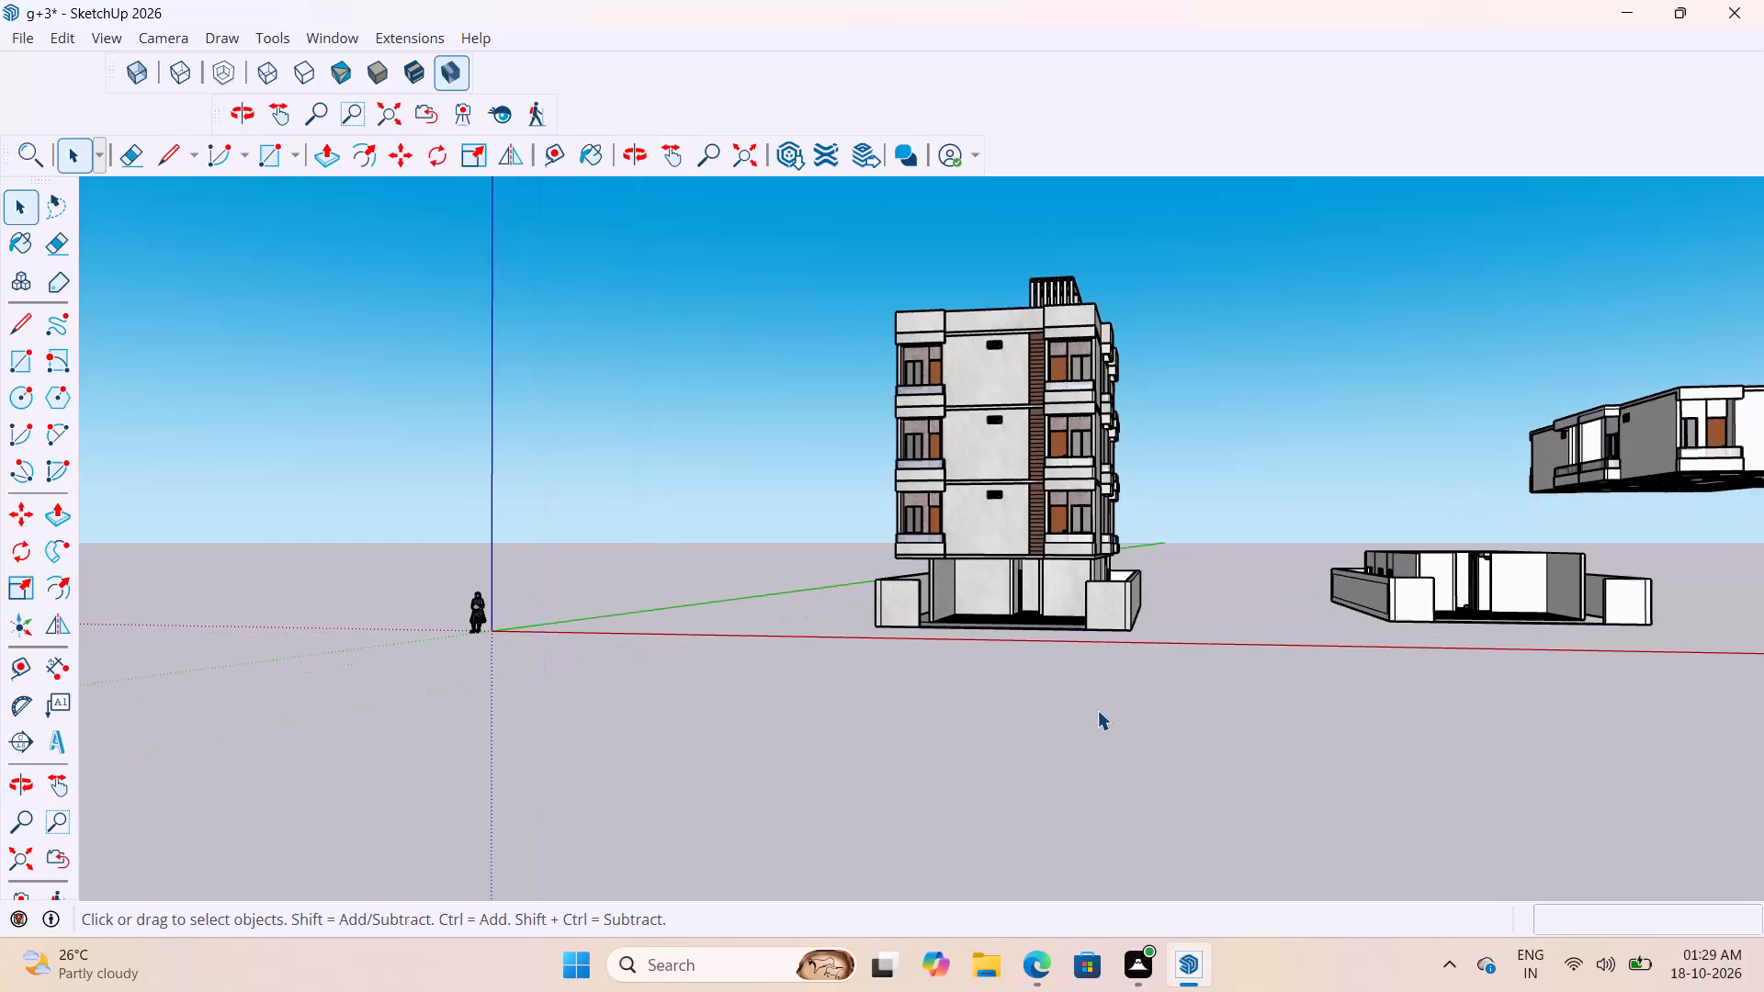
Examine the apartment building's front facade, its balconies and the tiled ground-floor parking entrance up close.
scroll(809, 362, "up", 2)
middle_click_drag(970, 418, 1094, 473)
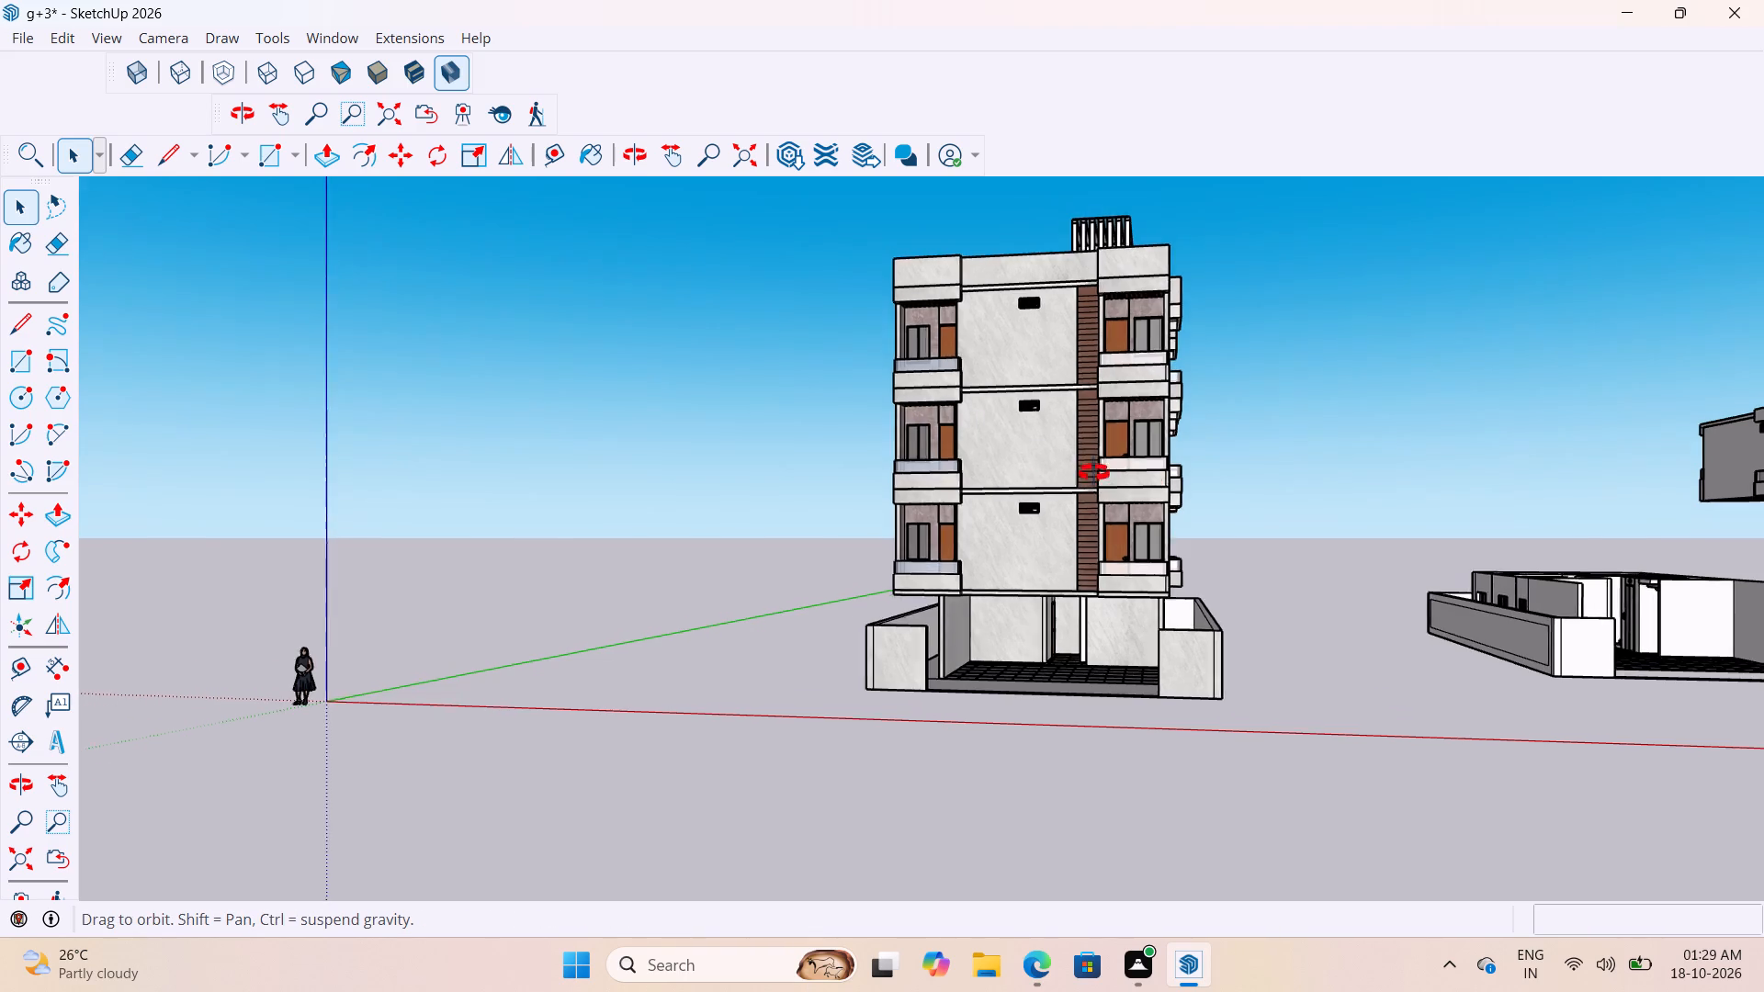
middle_click_drag(1094, 473, 1282, 572)
scroll(1242, 498, "up", 2)
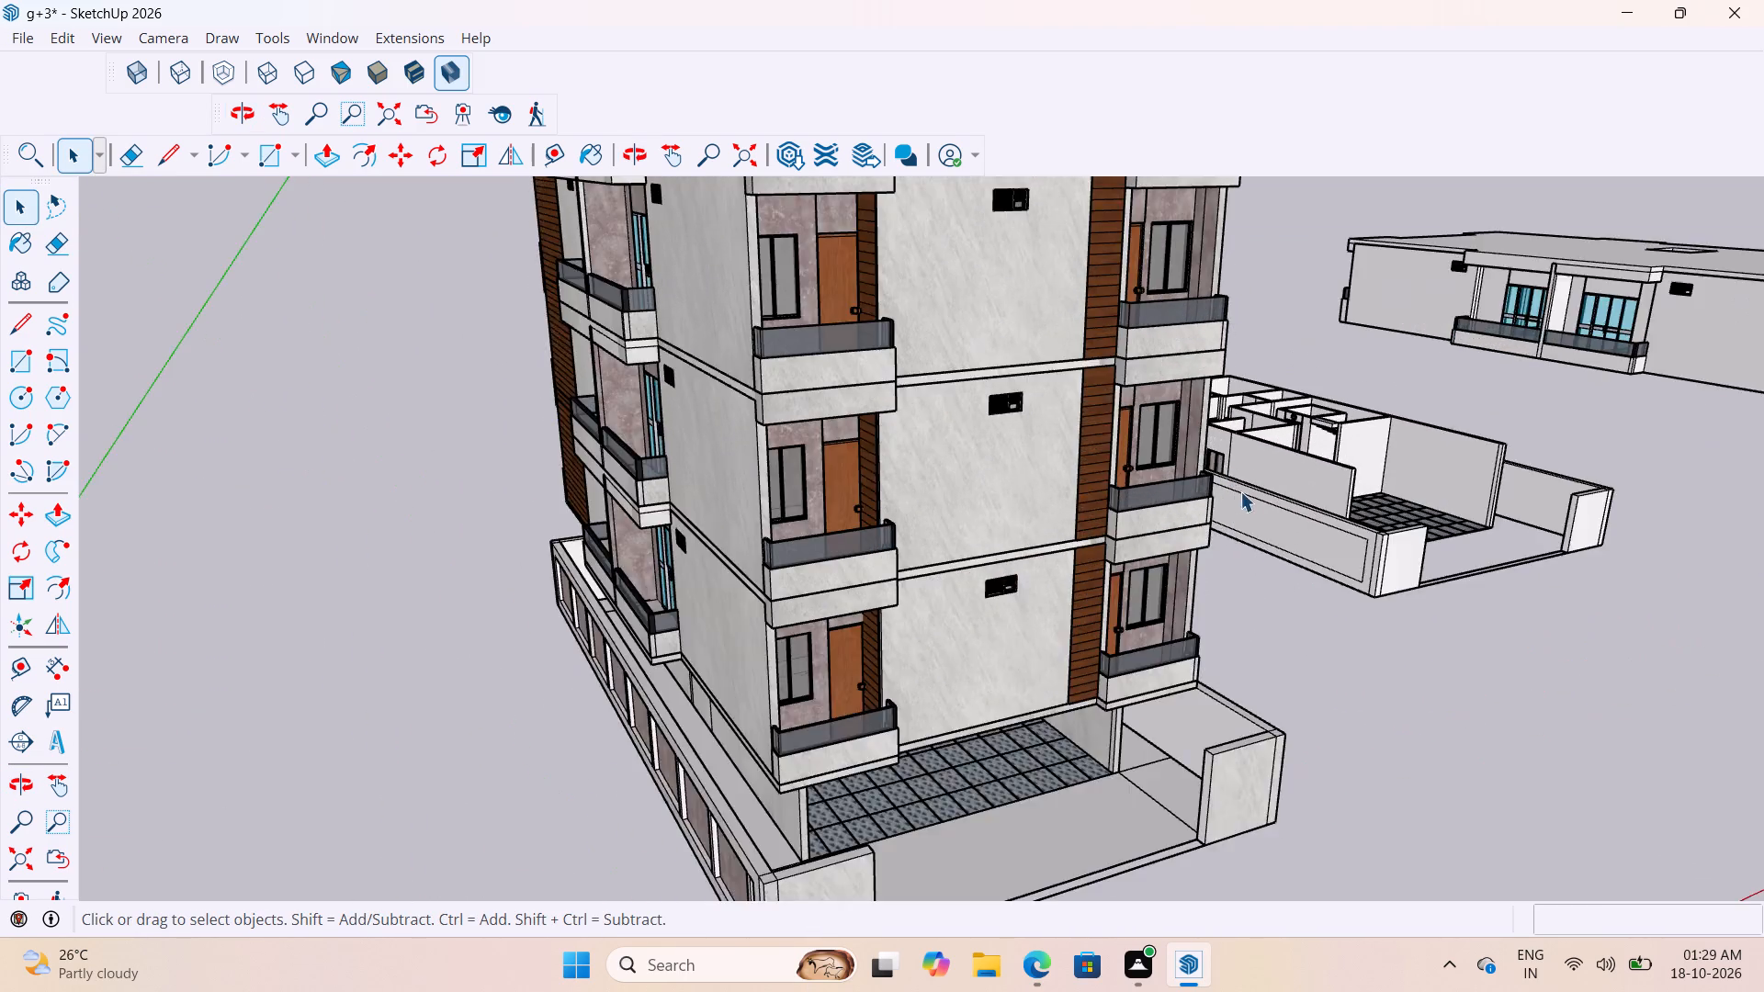
scroll(1240, 491, "up", 5)
scroll(1095, 375, "down", 9)
scroll(1104, 583, "up", 4)
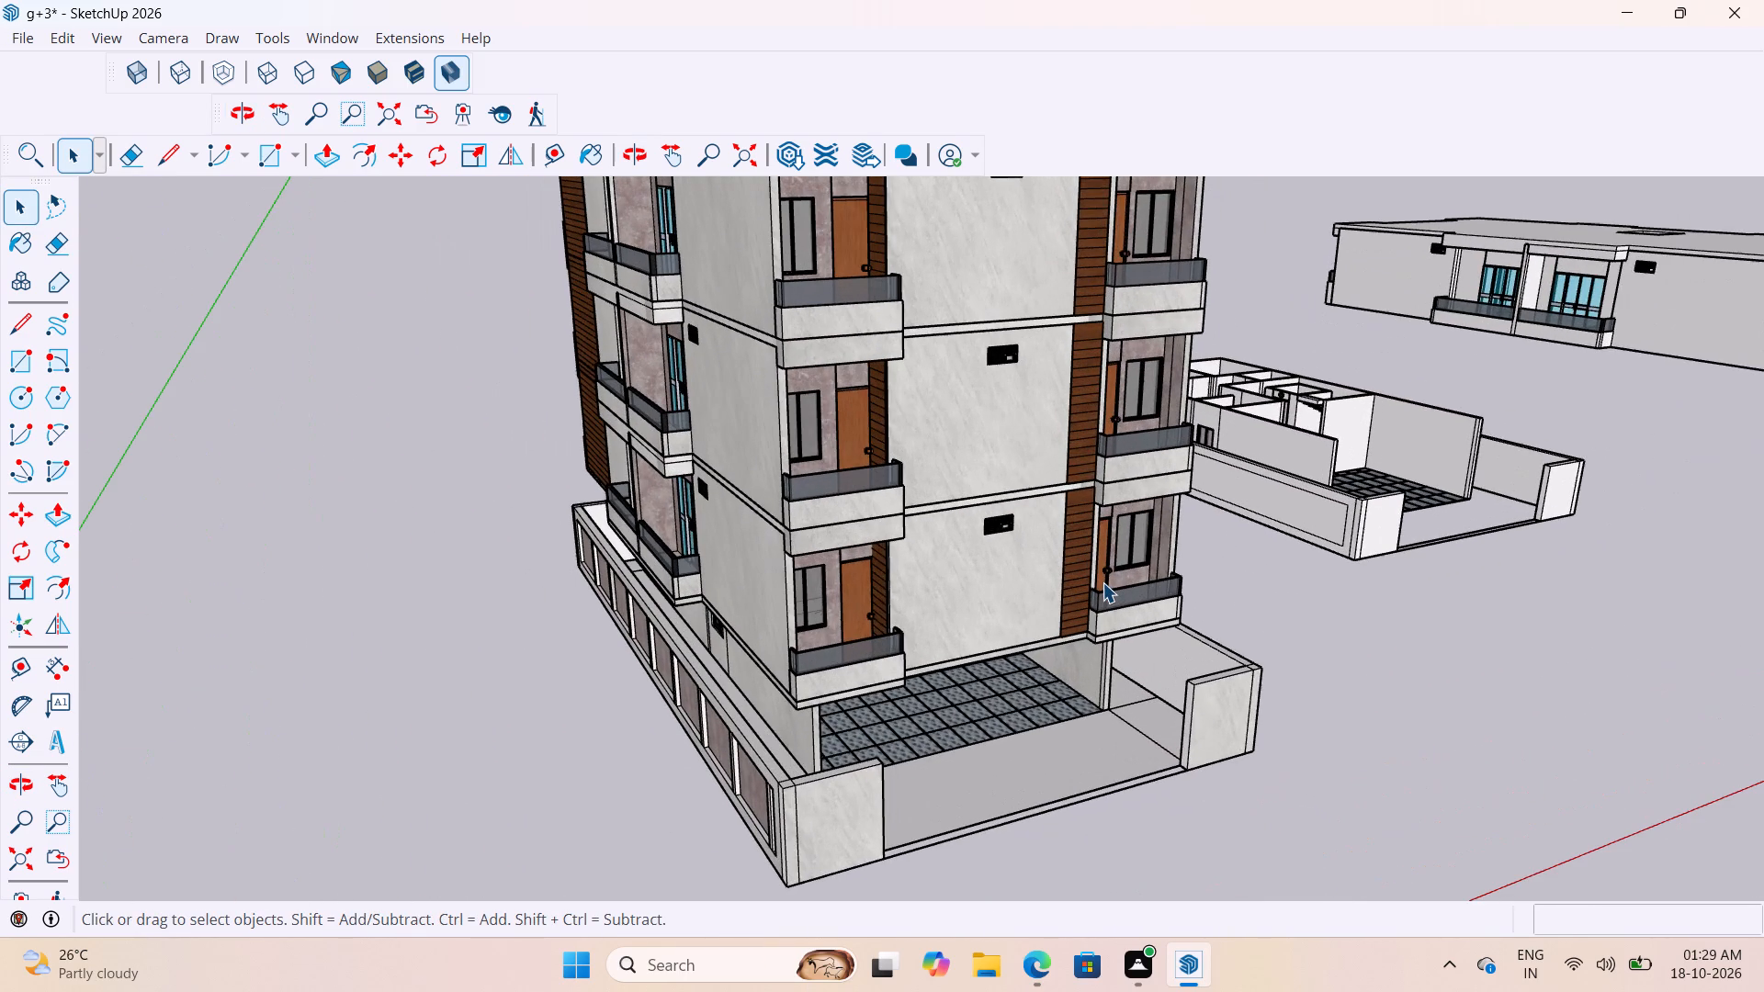
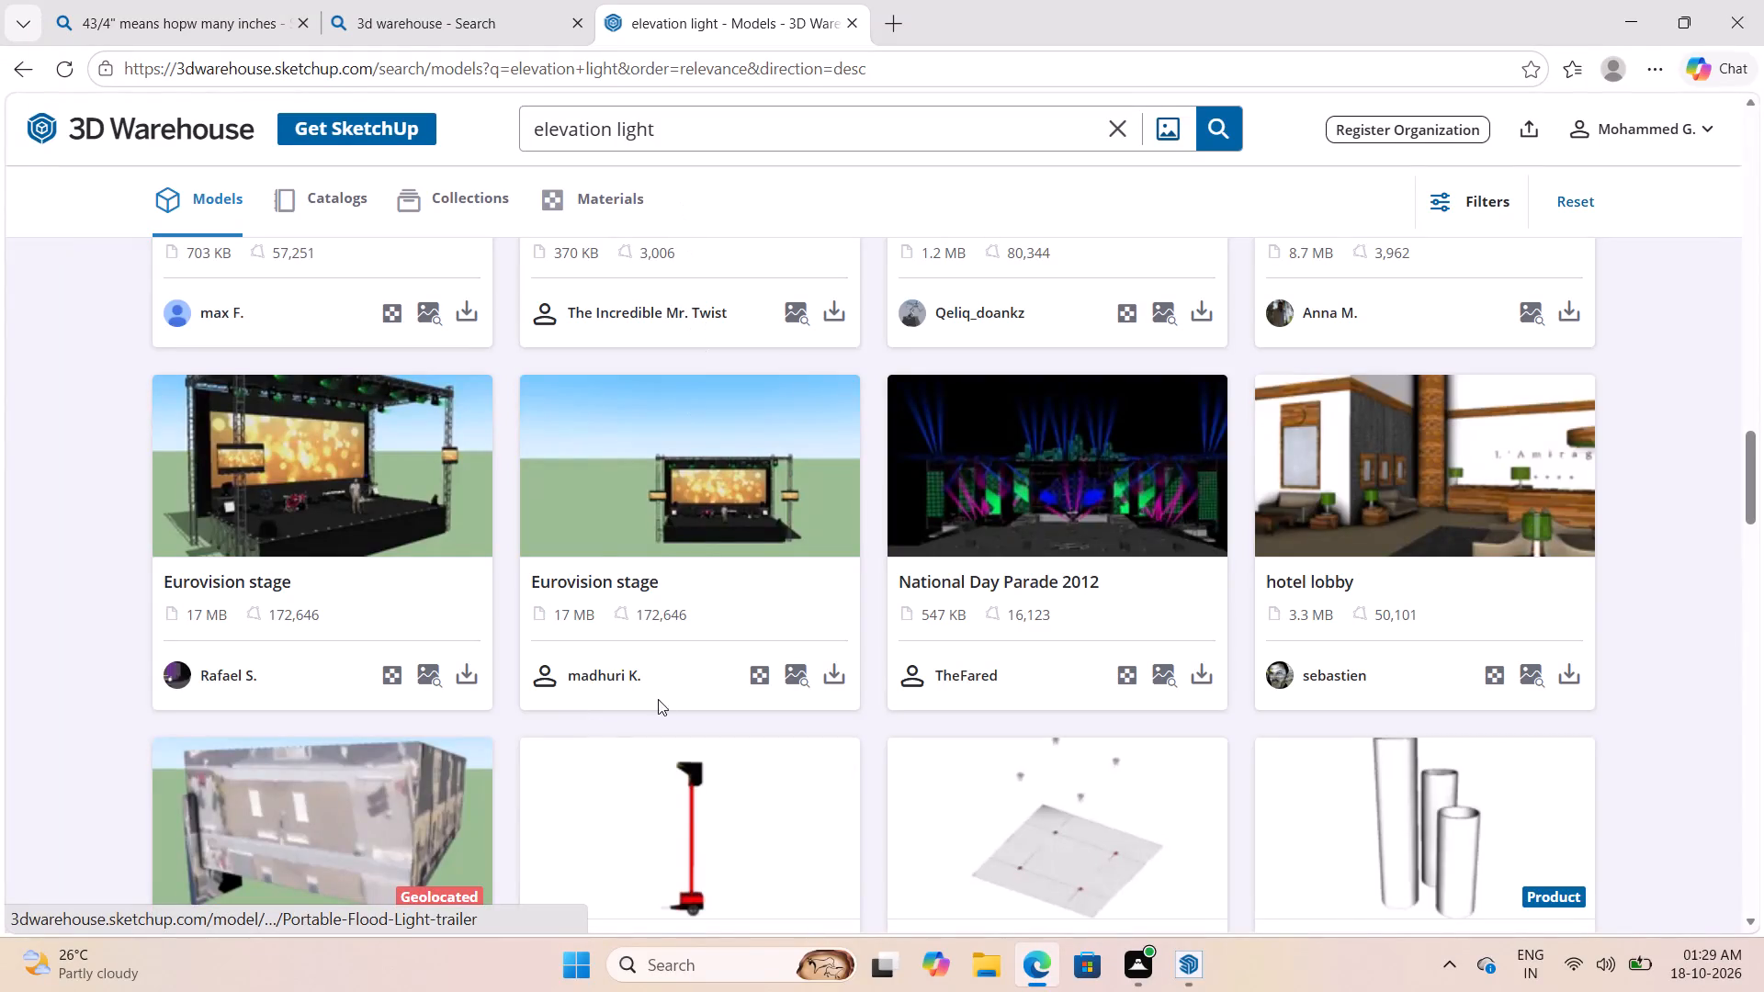
Browse the 3D Warehouse results for "elevation light" for a light fixture that suits the building's facade.
scroll(743, 619, "down", 11)
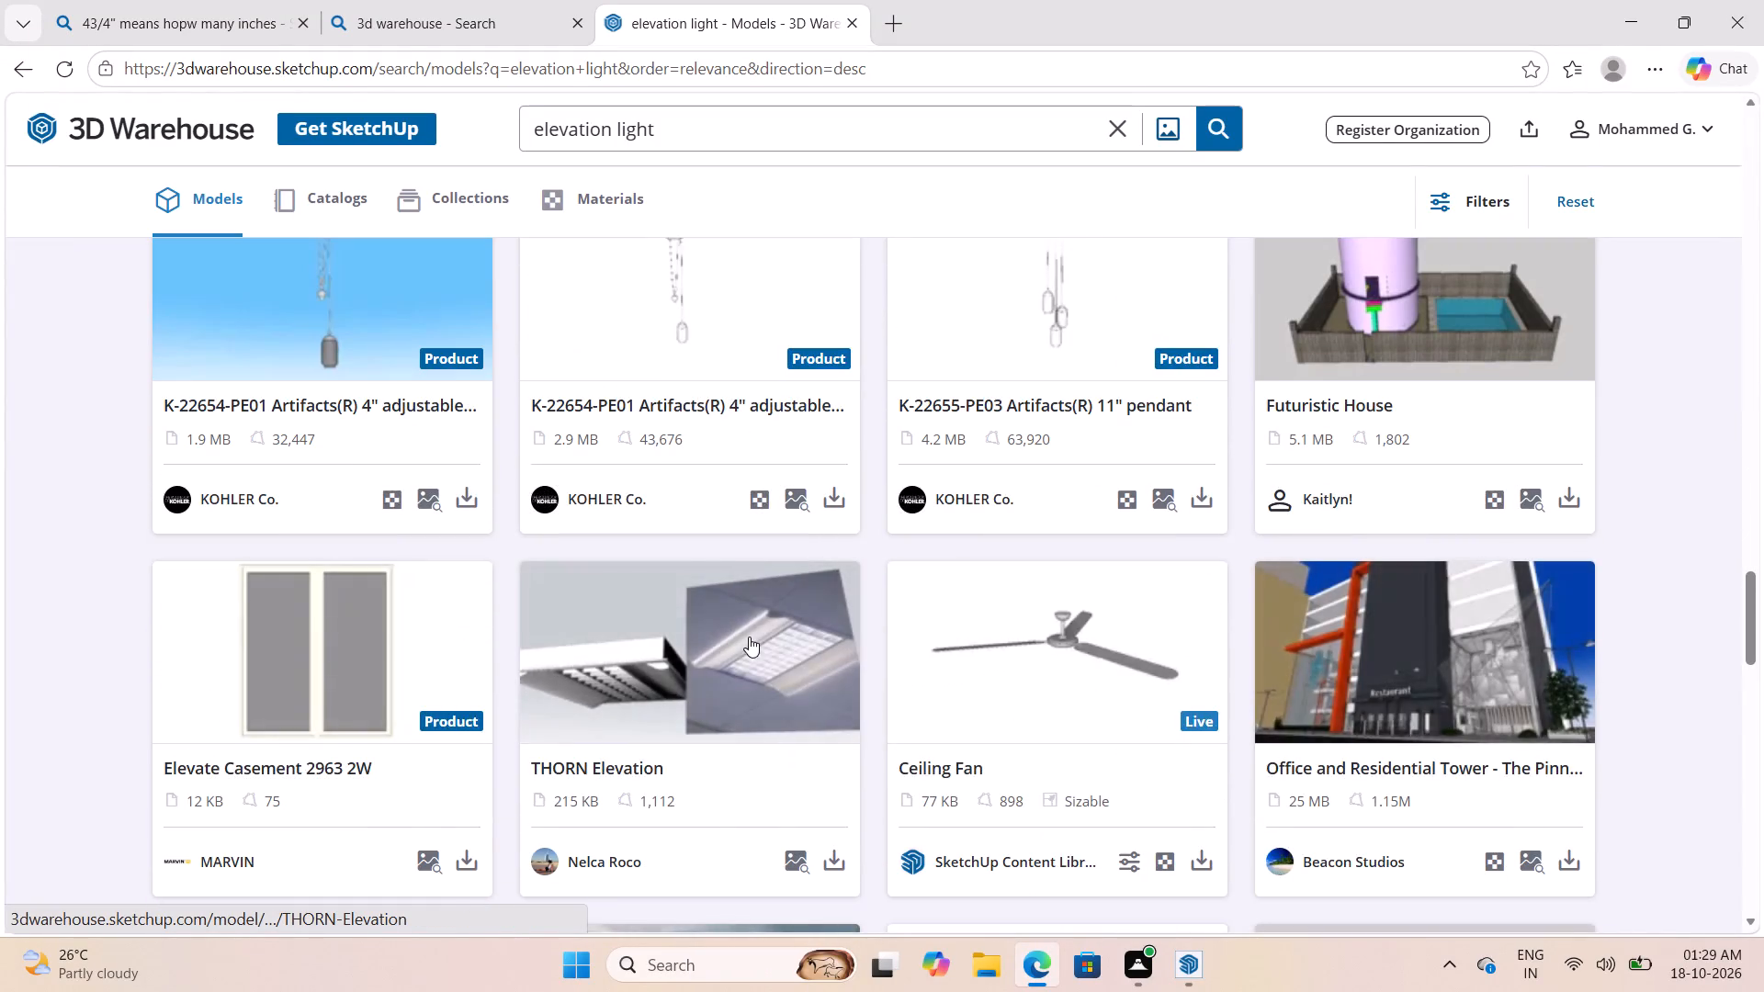
scroll(749, 637, "down", 11)
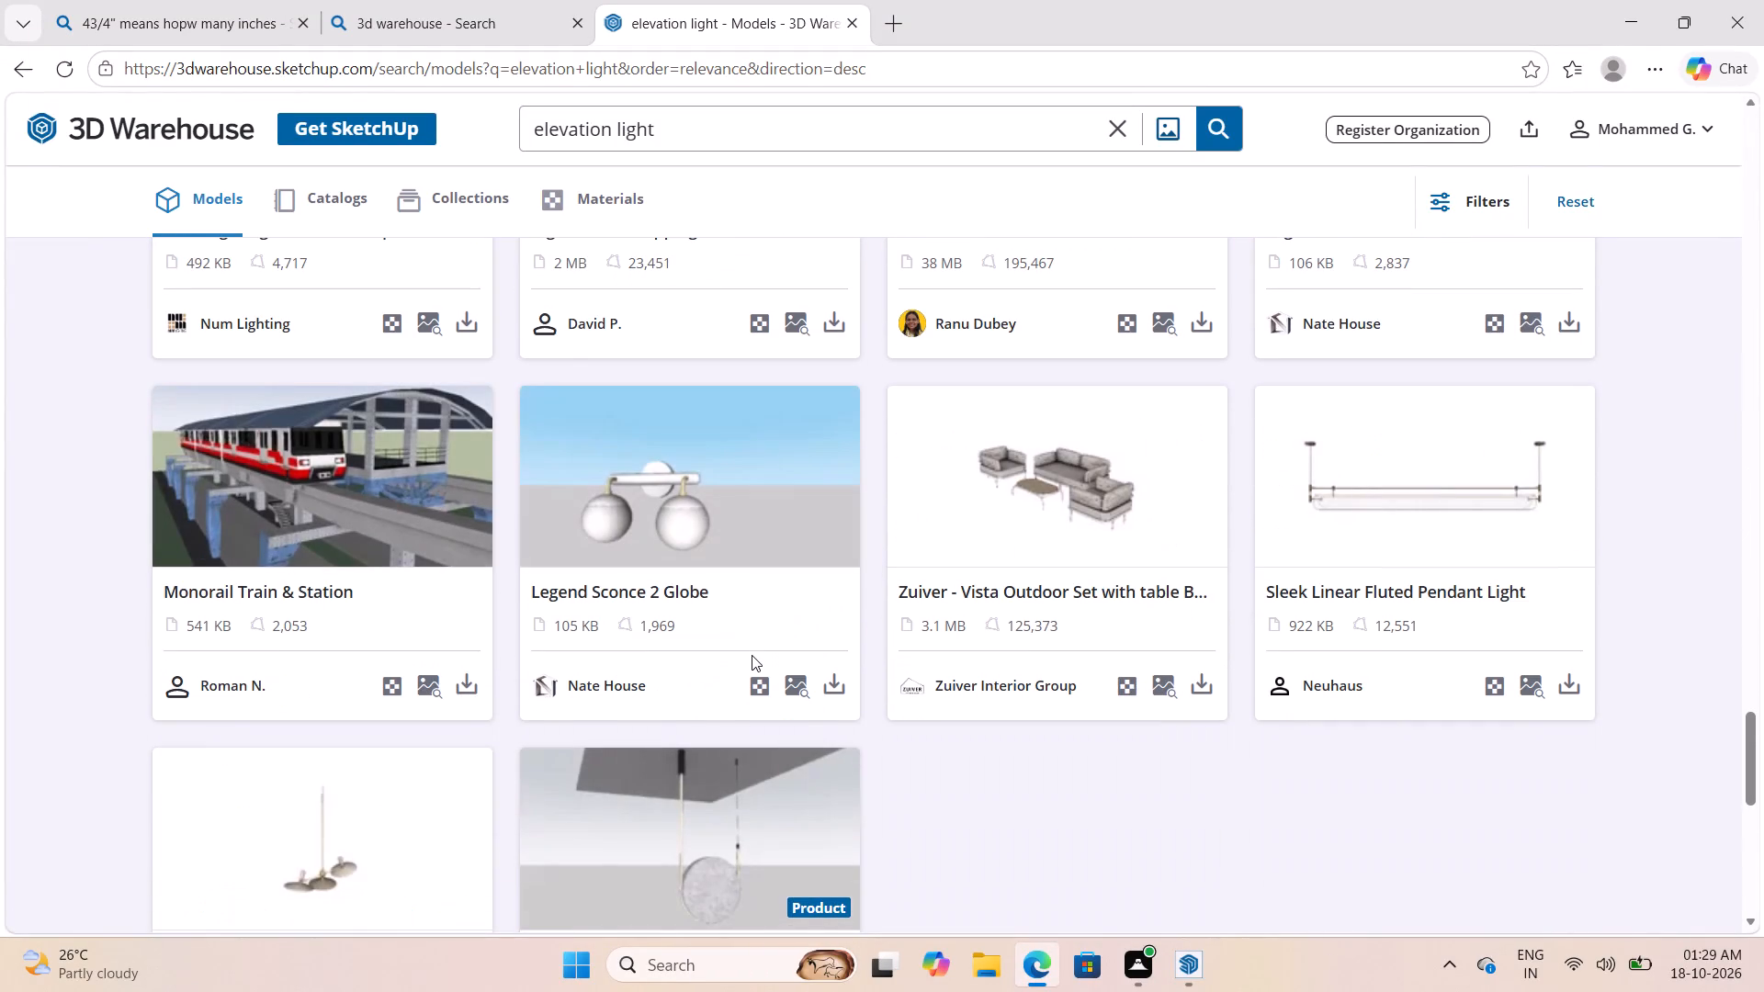
scroll(752, 654, "up", 20)
scroll(752, 654, "up", 1)
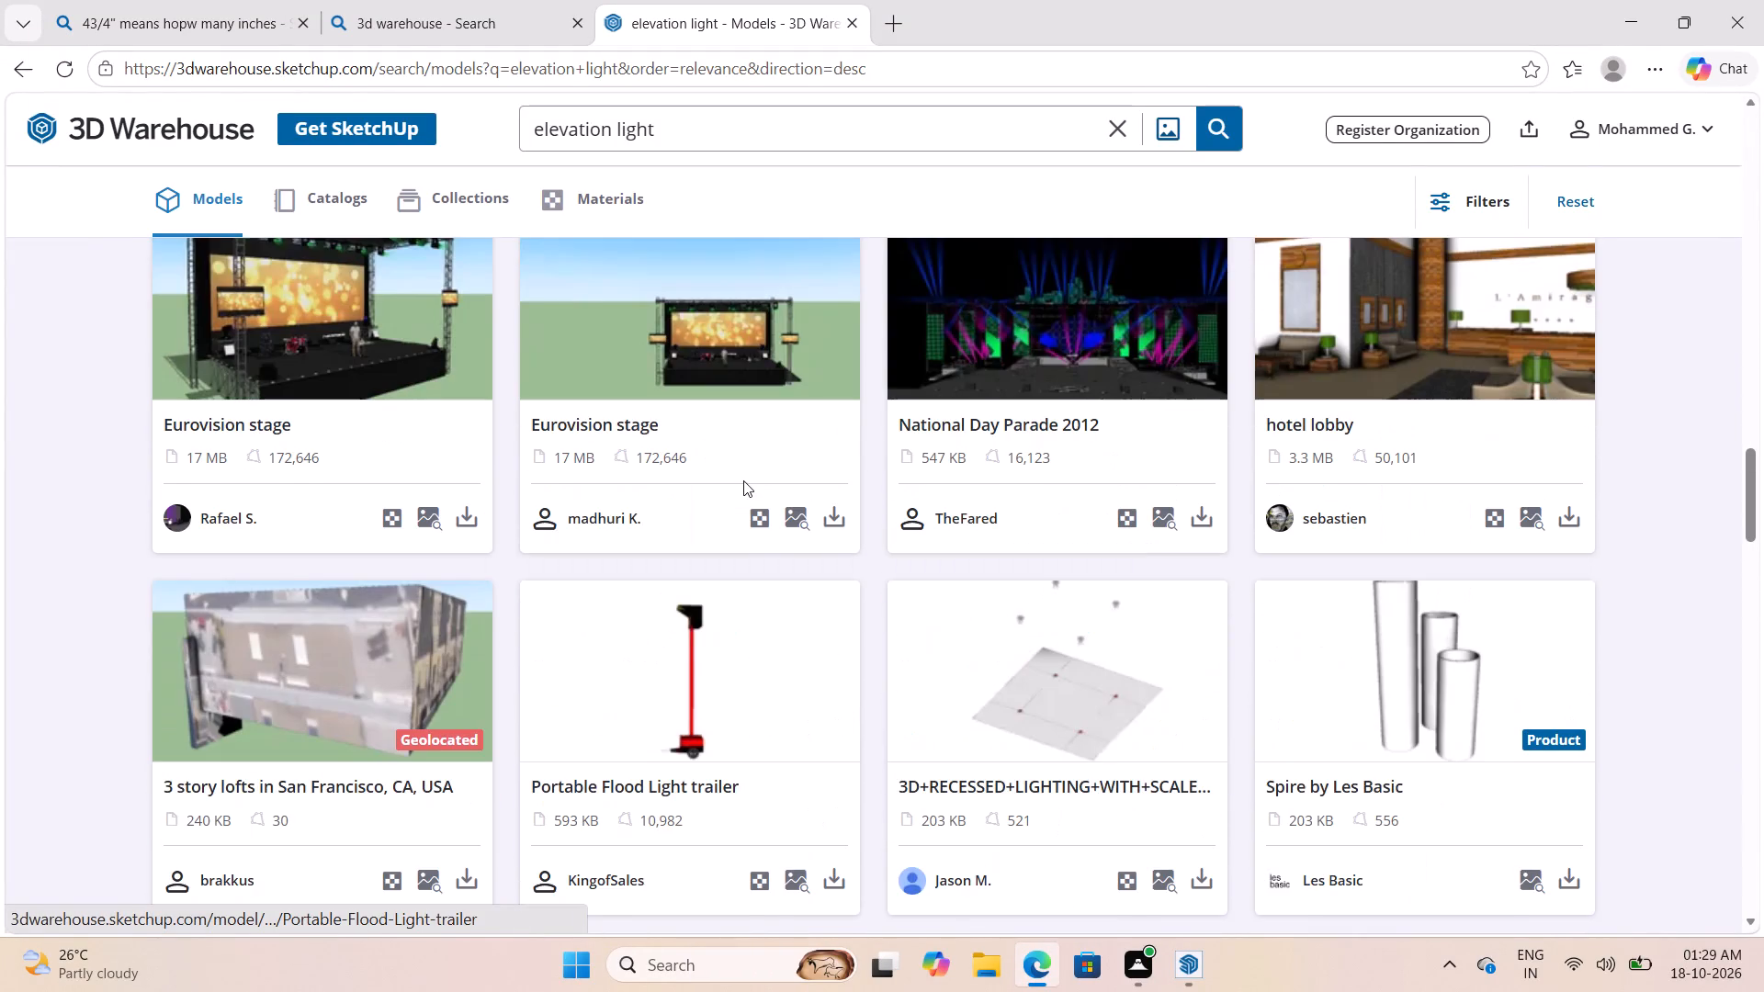
scroll(772, 217, "up", 8)
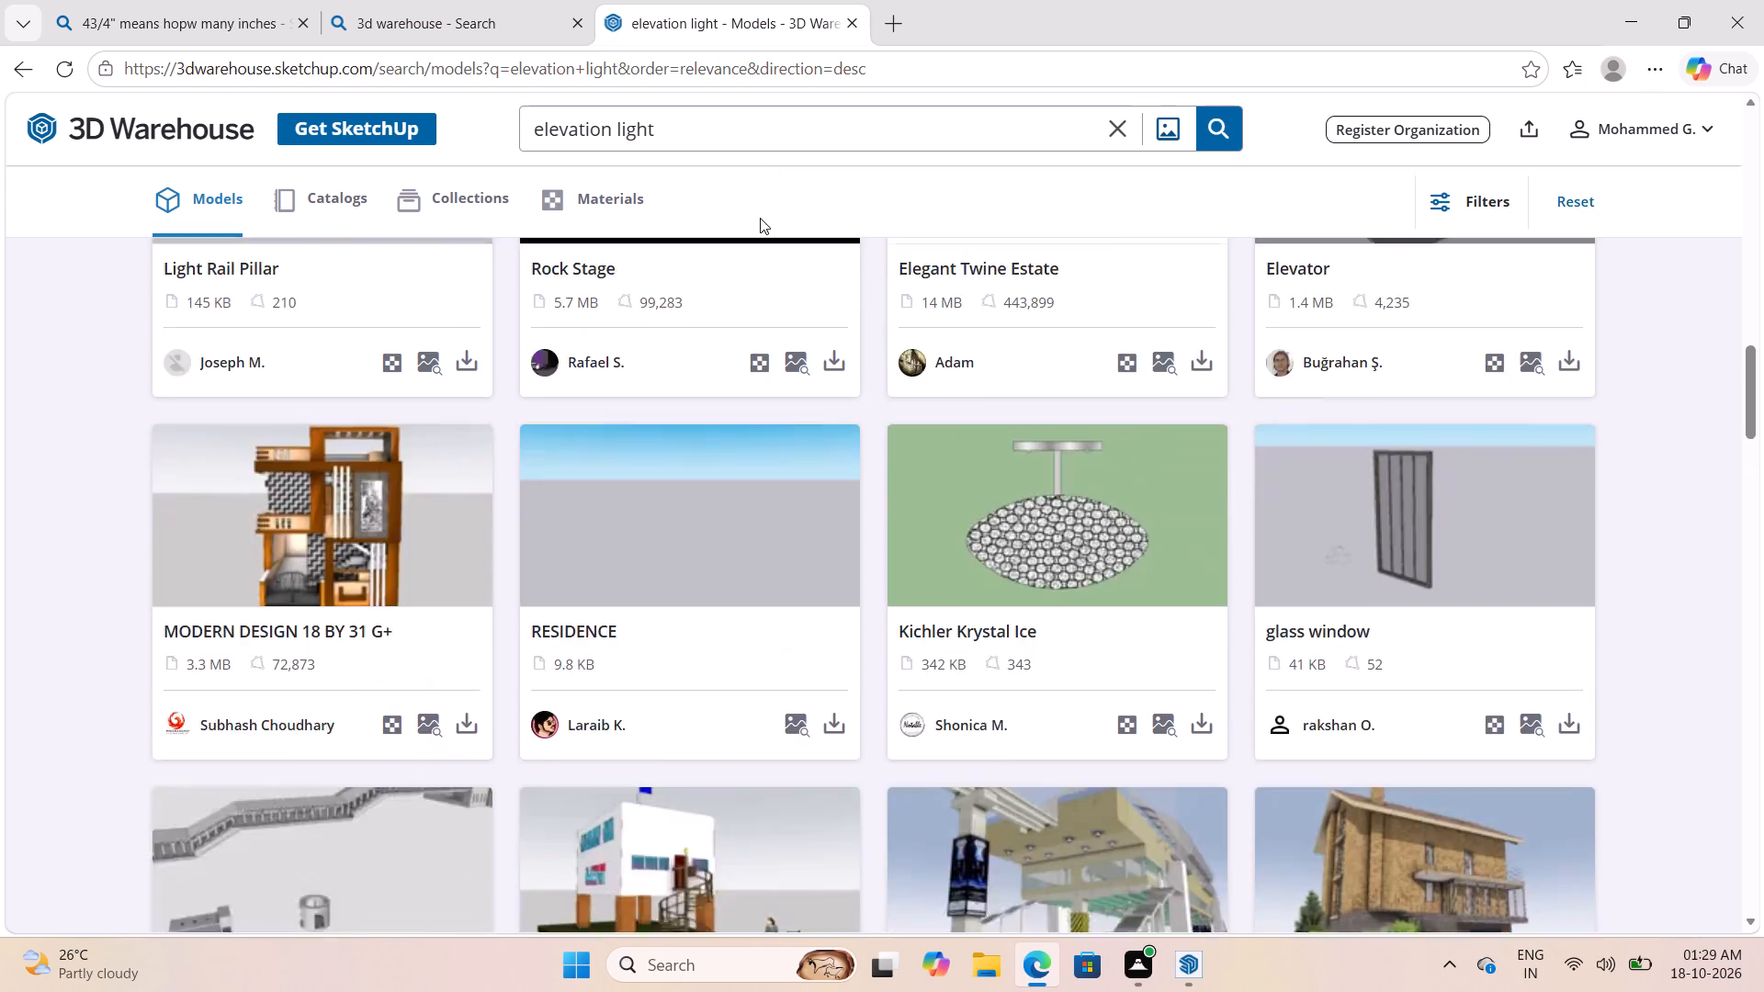
scroll(760, 218, "up", 8)
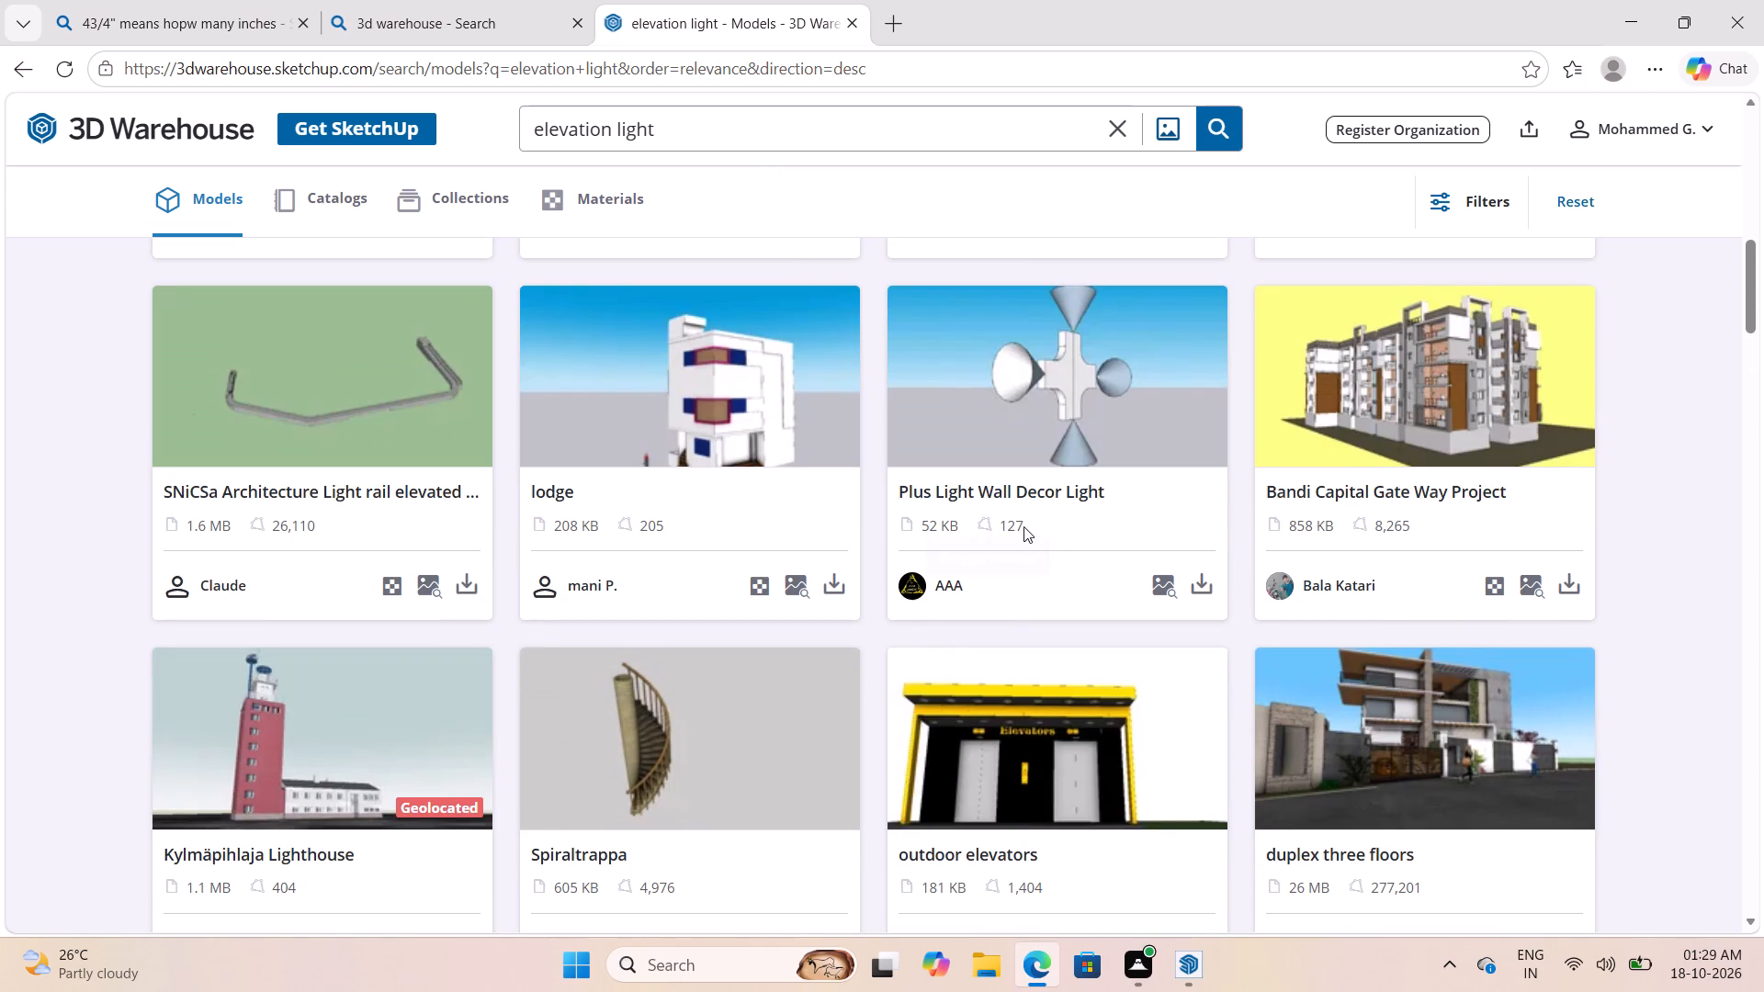
scroll(1023, 526, "down", 4)
scroll(843, 553, "up", 6)
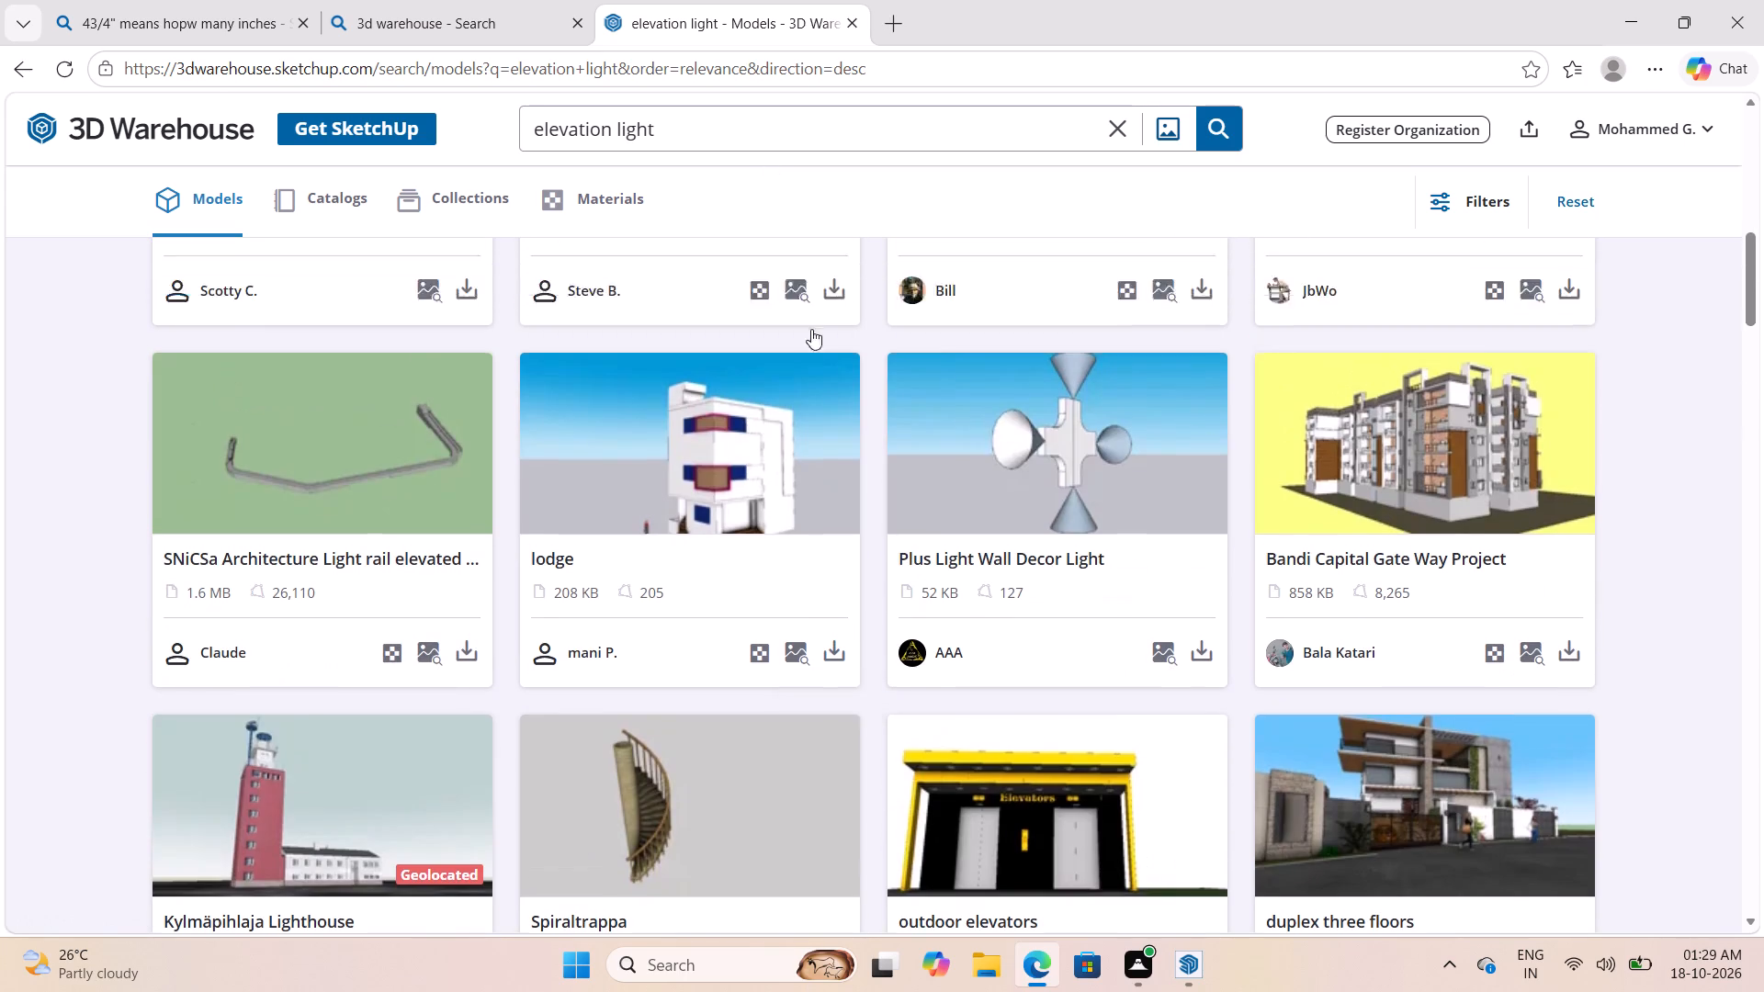
scroll(811, 329, "up", 15)
Search 3D Warehouse for "light" and open the "lighting" model showing two rows of black wall fixtures on a white wall.
left_click(1123, 136)
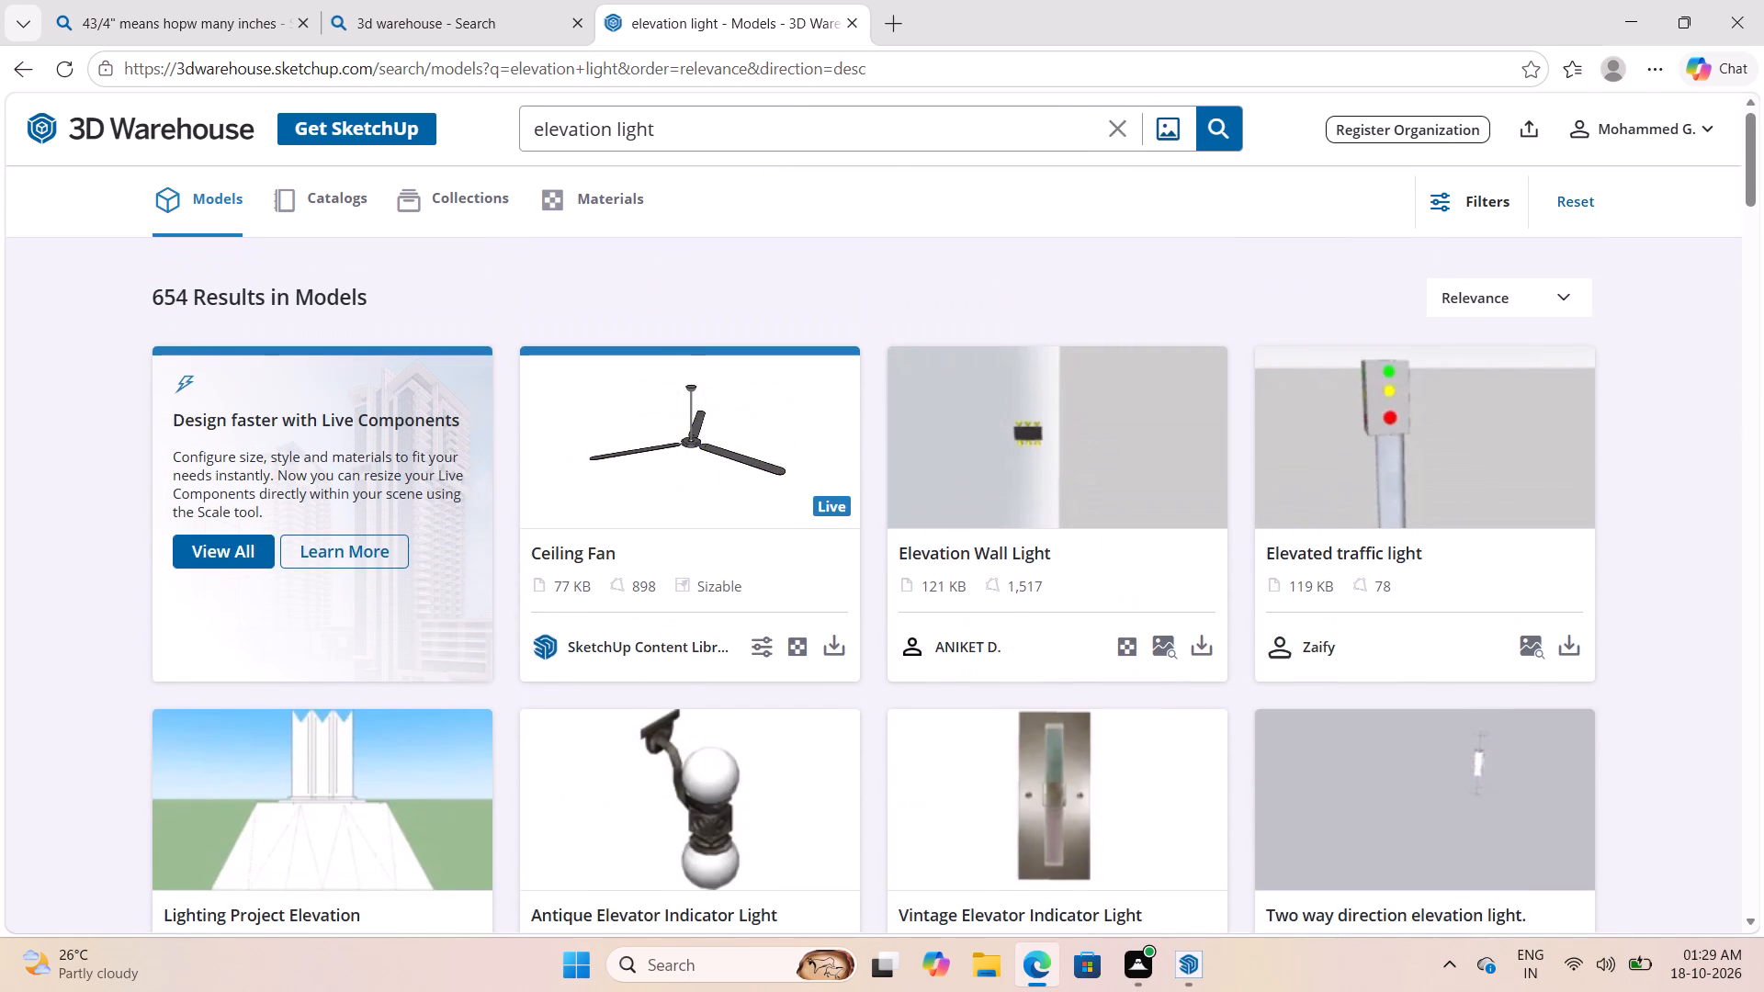
type("light")
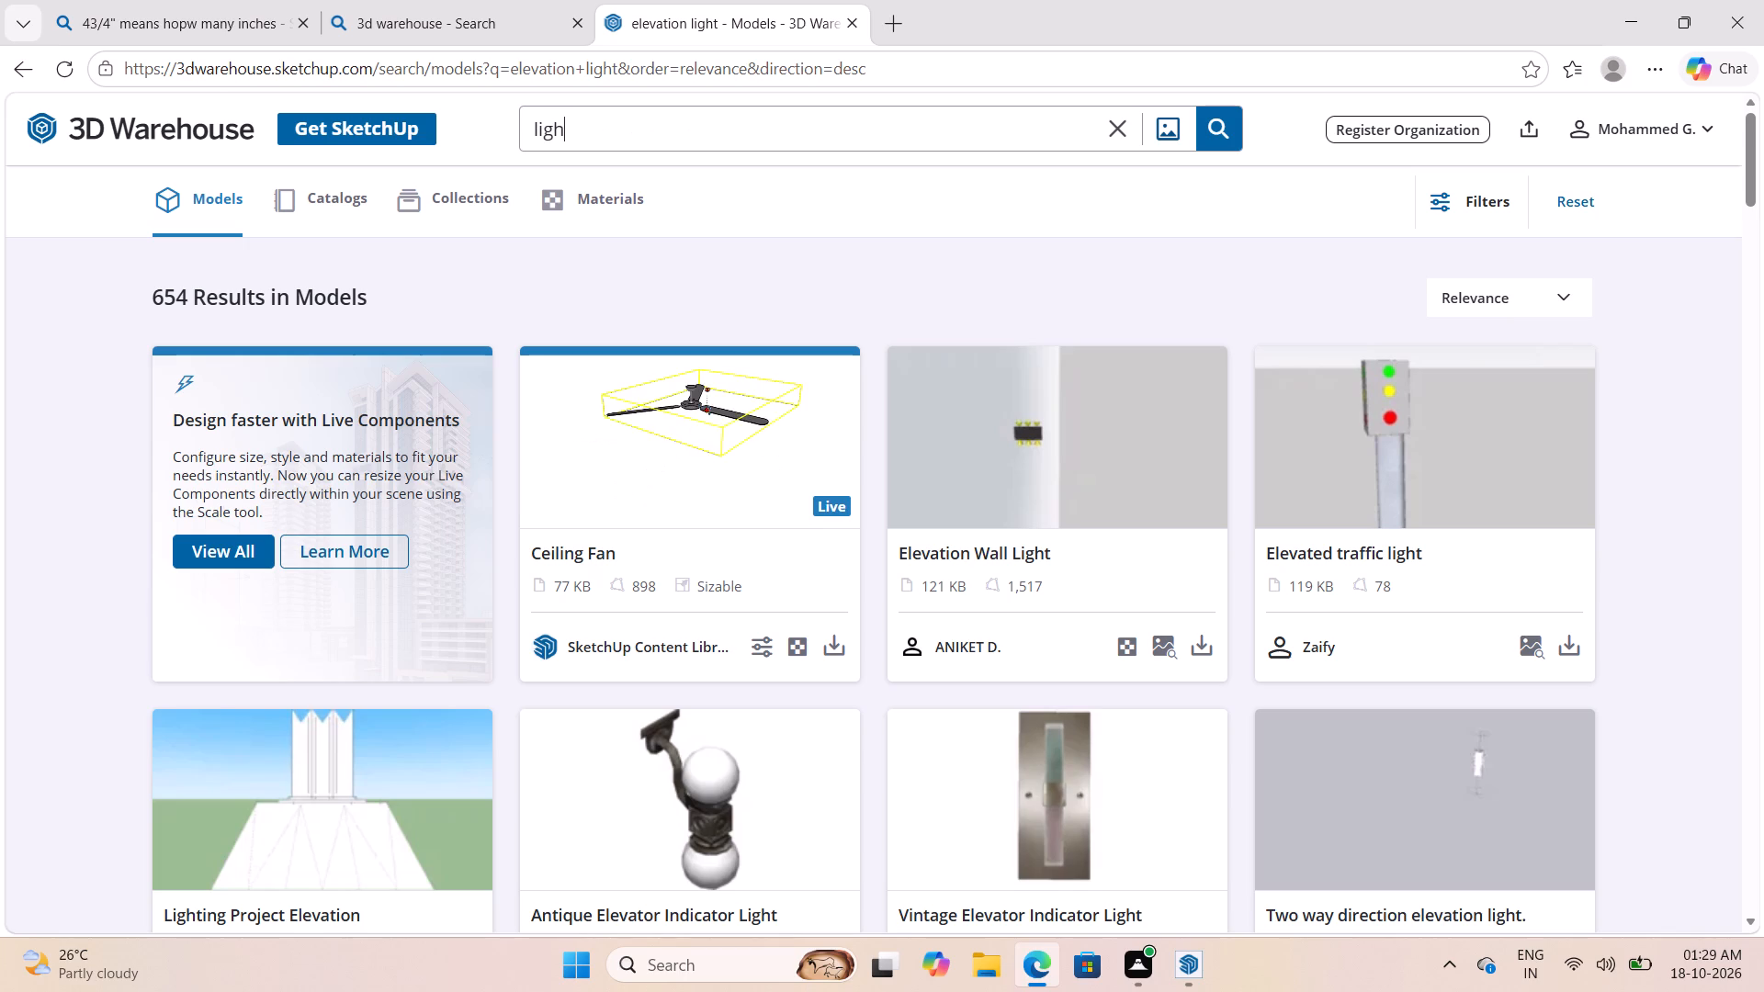
key("Return")
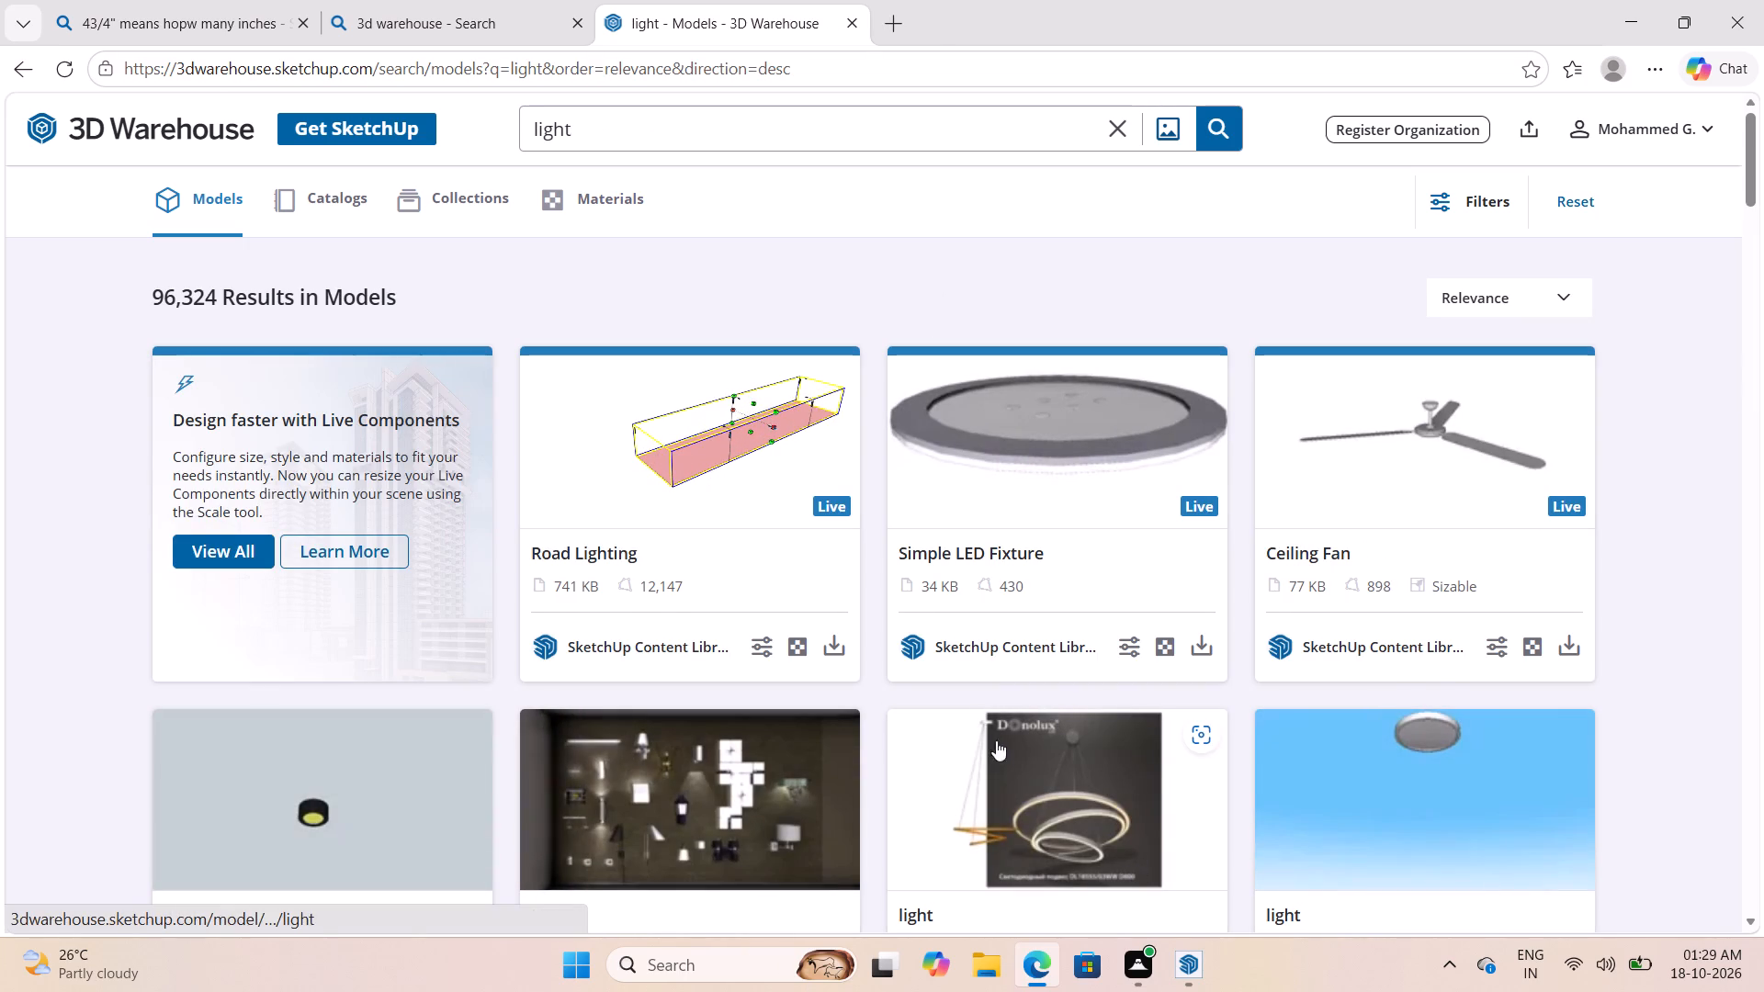
scroll(945, 648, "down", 3)
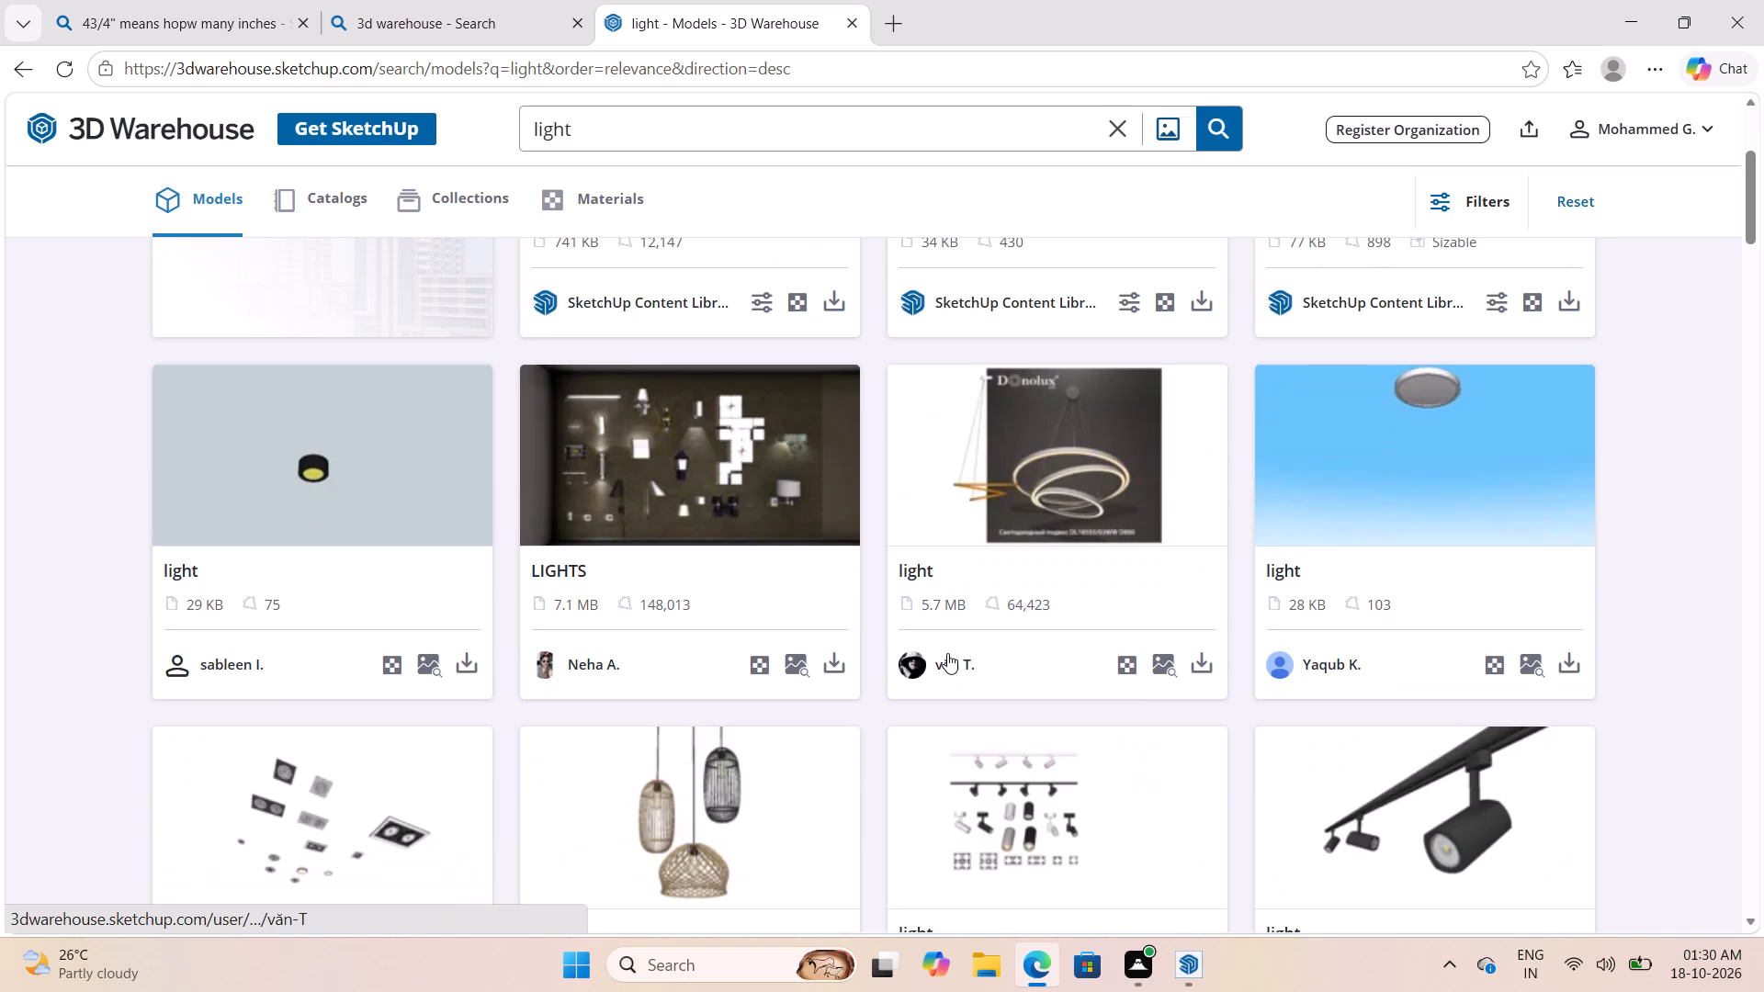
scroll(947, 653, "down", 2)
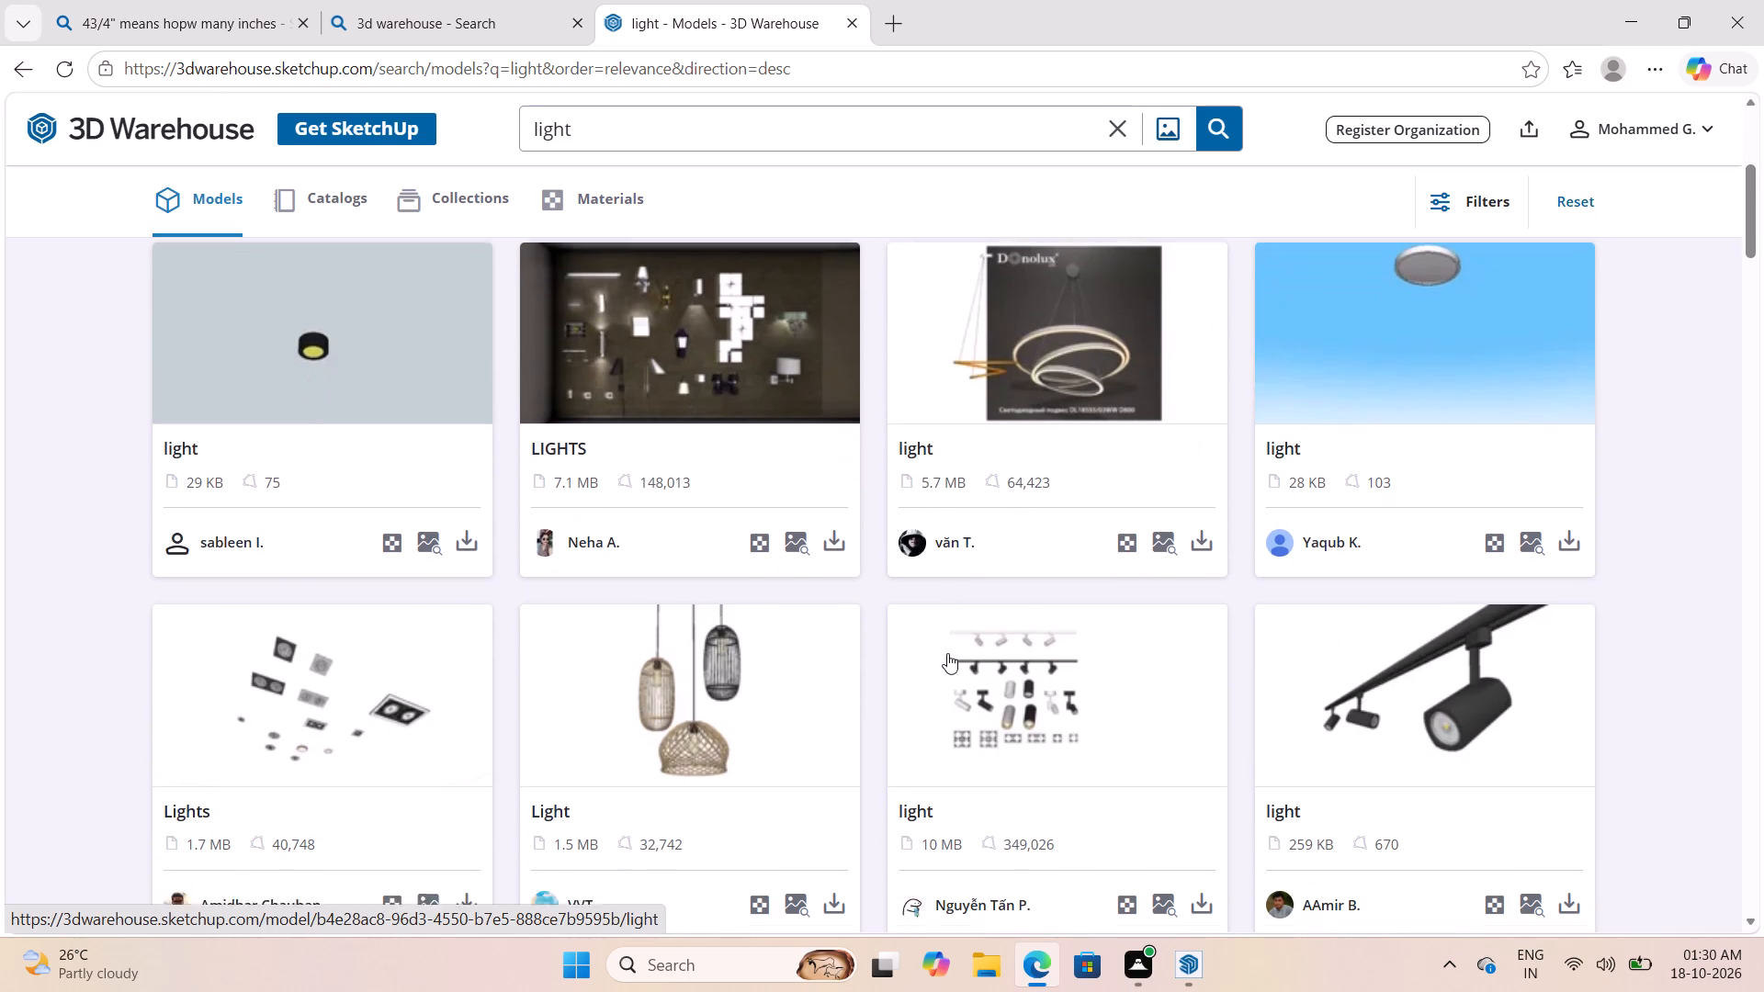
scroll(948, 653, "down", 4)
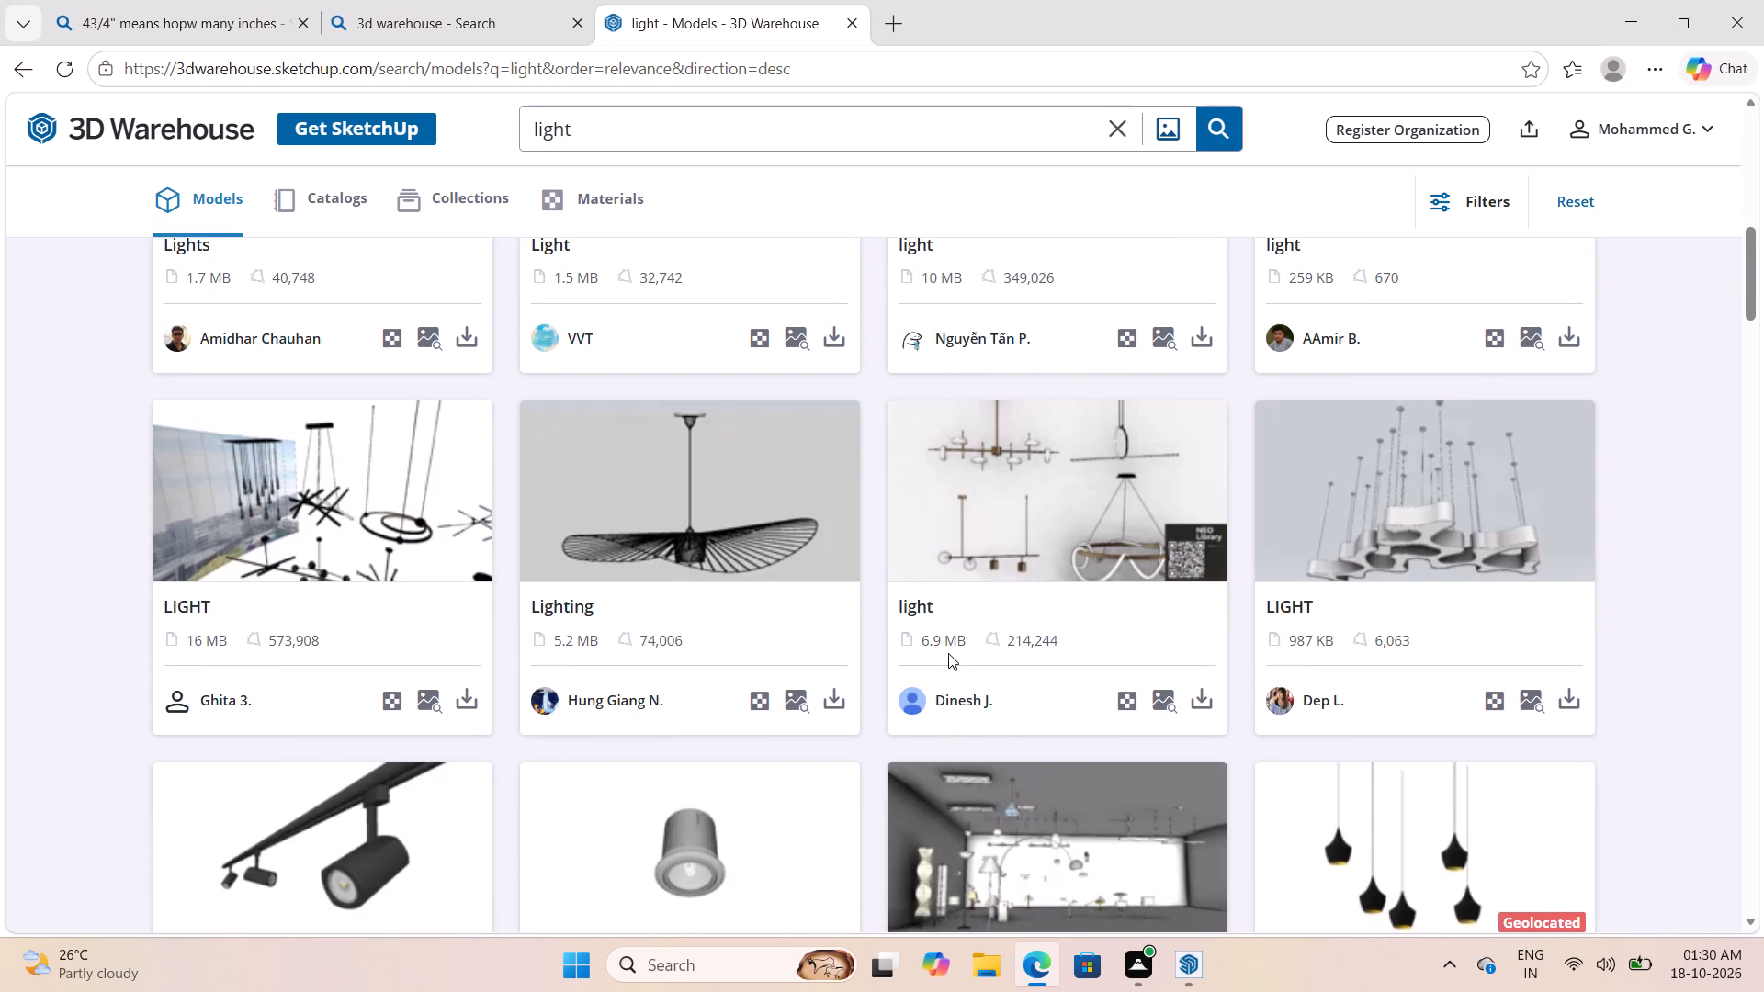
scroll(948, 653, "down", 6)
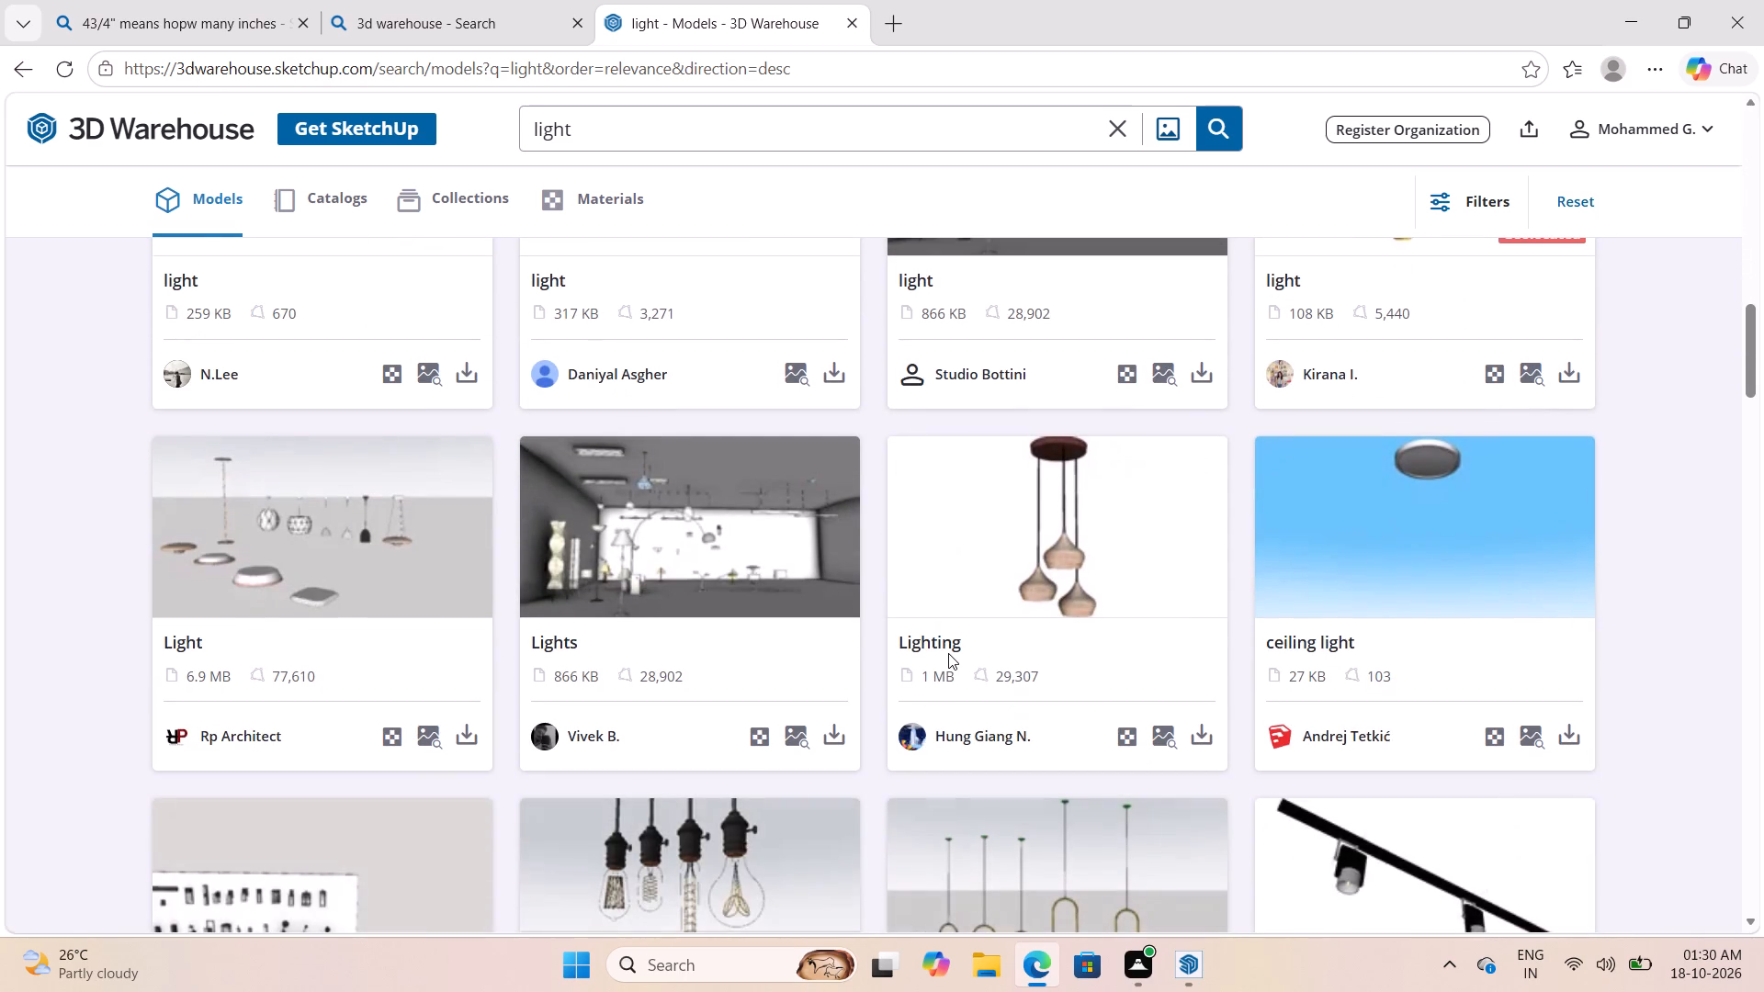
scroll(948, 653, "down", 10)
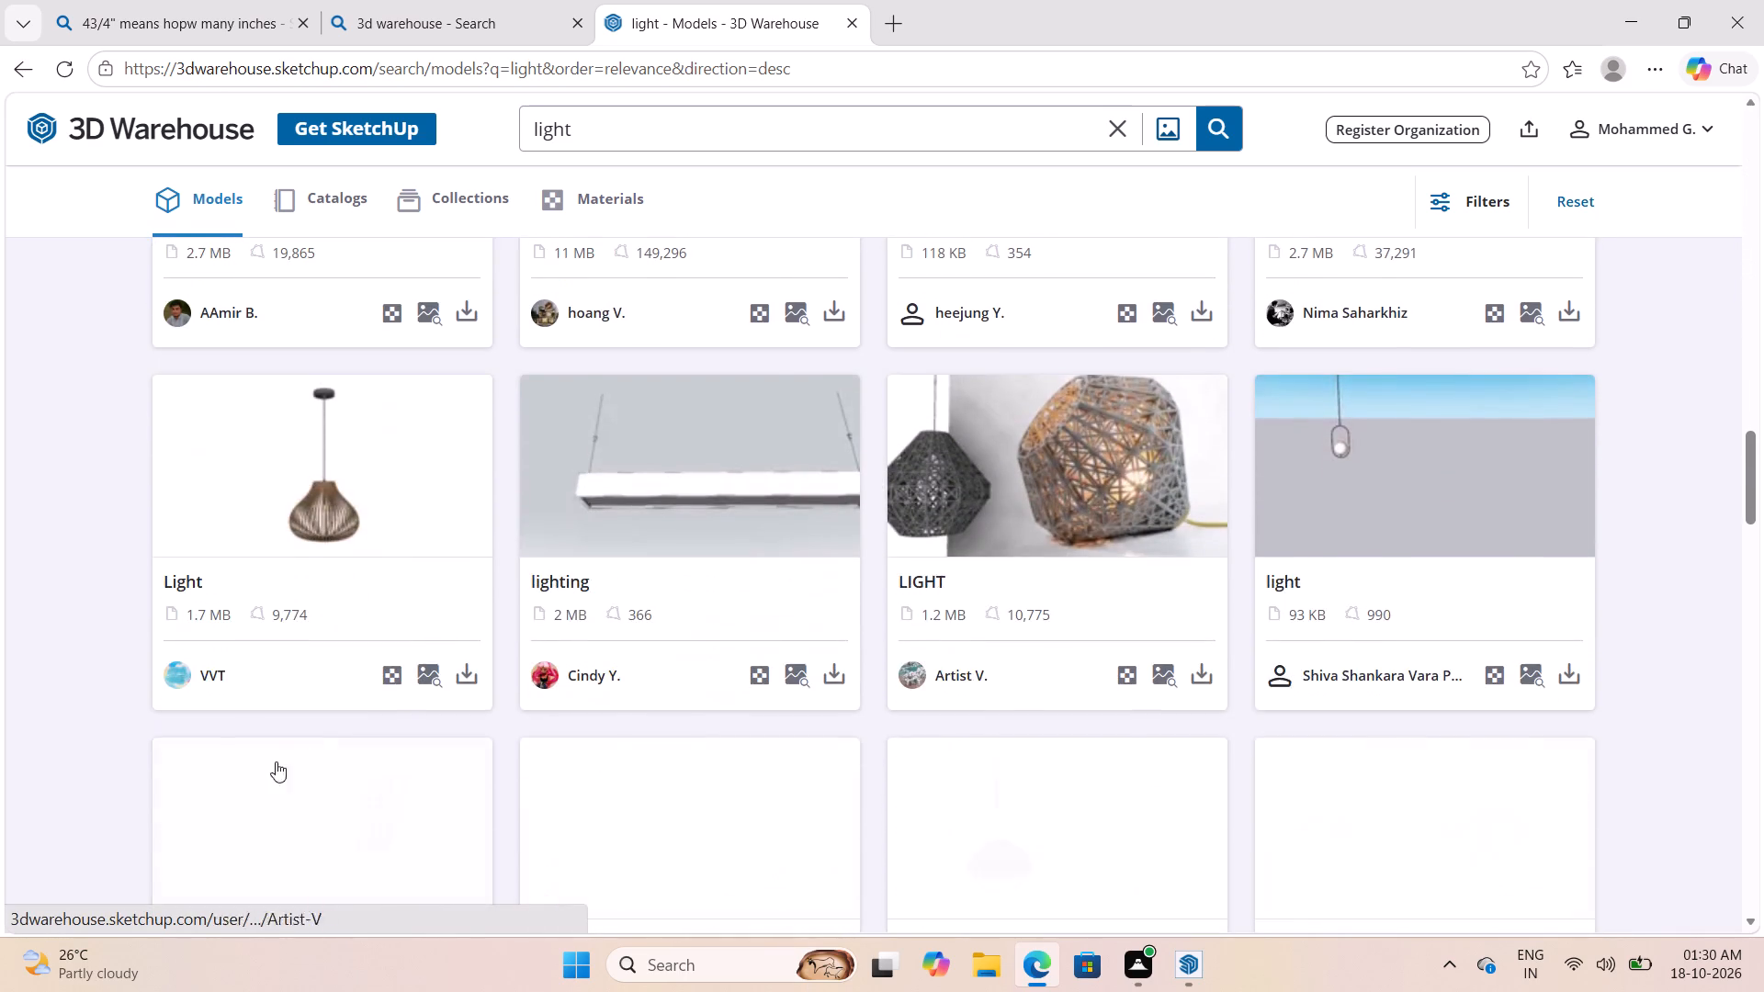
scroll(246, 403, "up", 4)
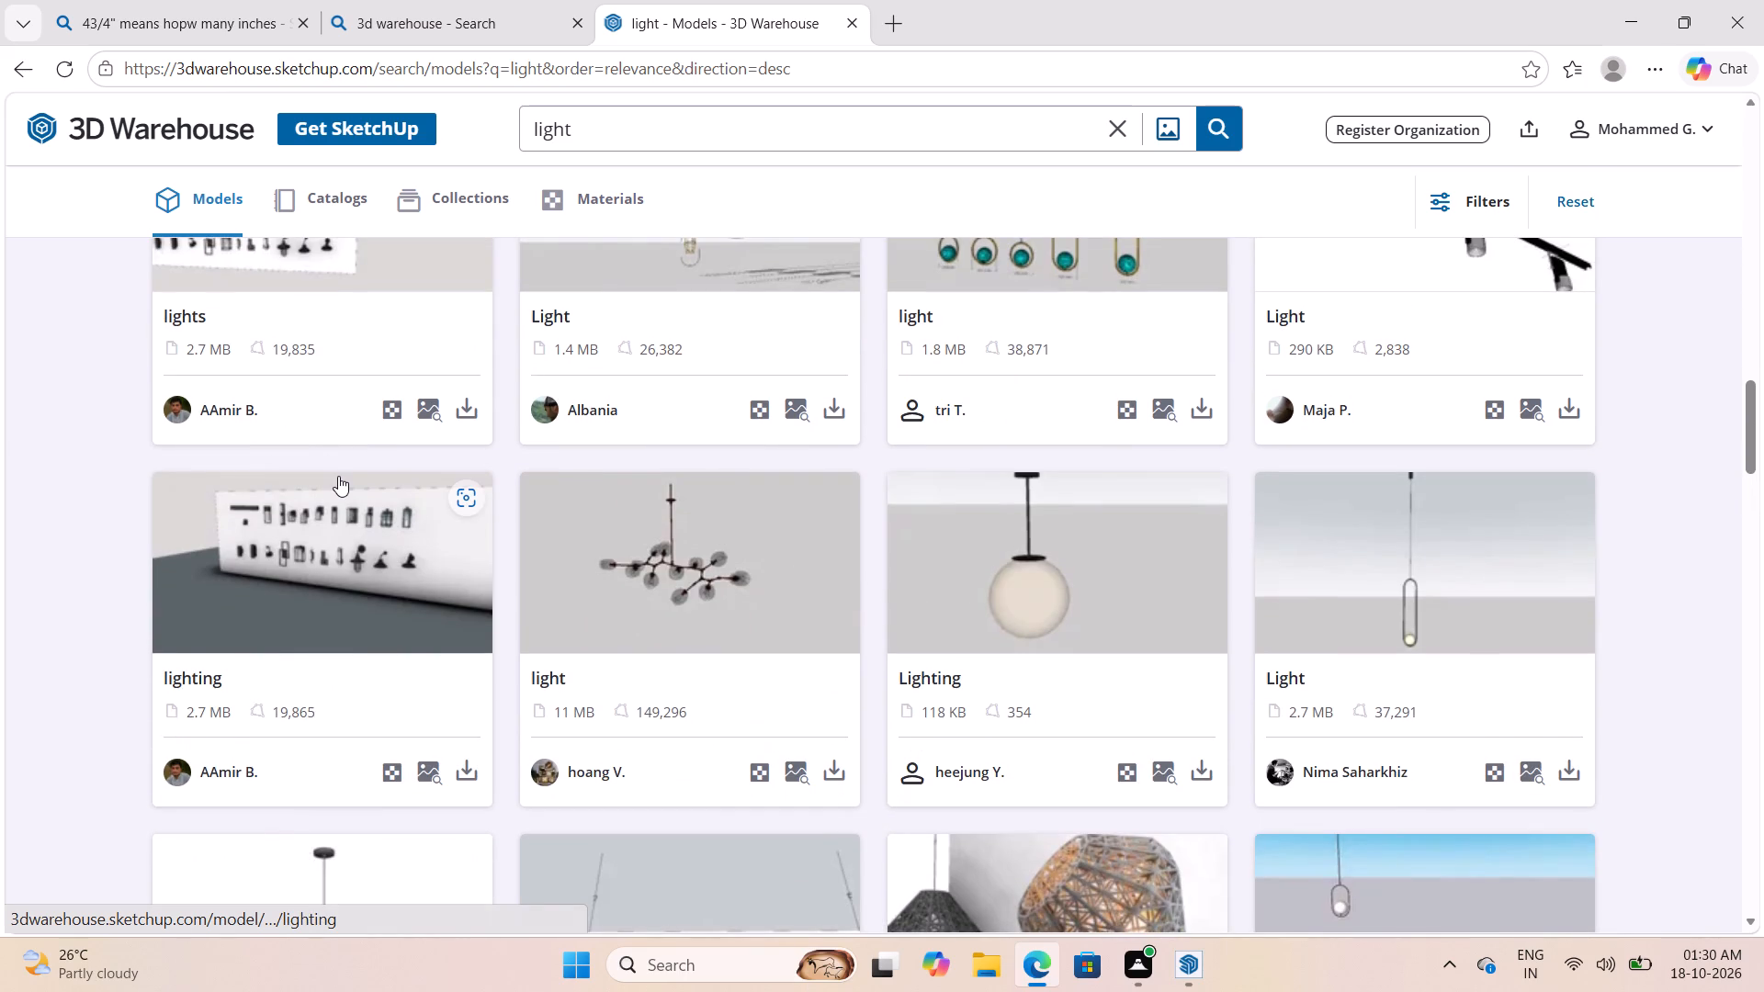
left_click(347, 521)
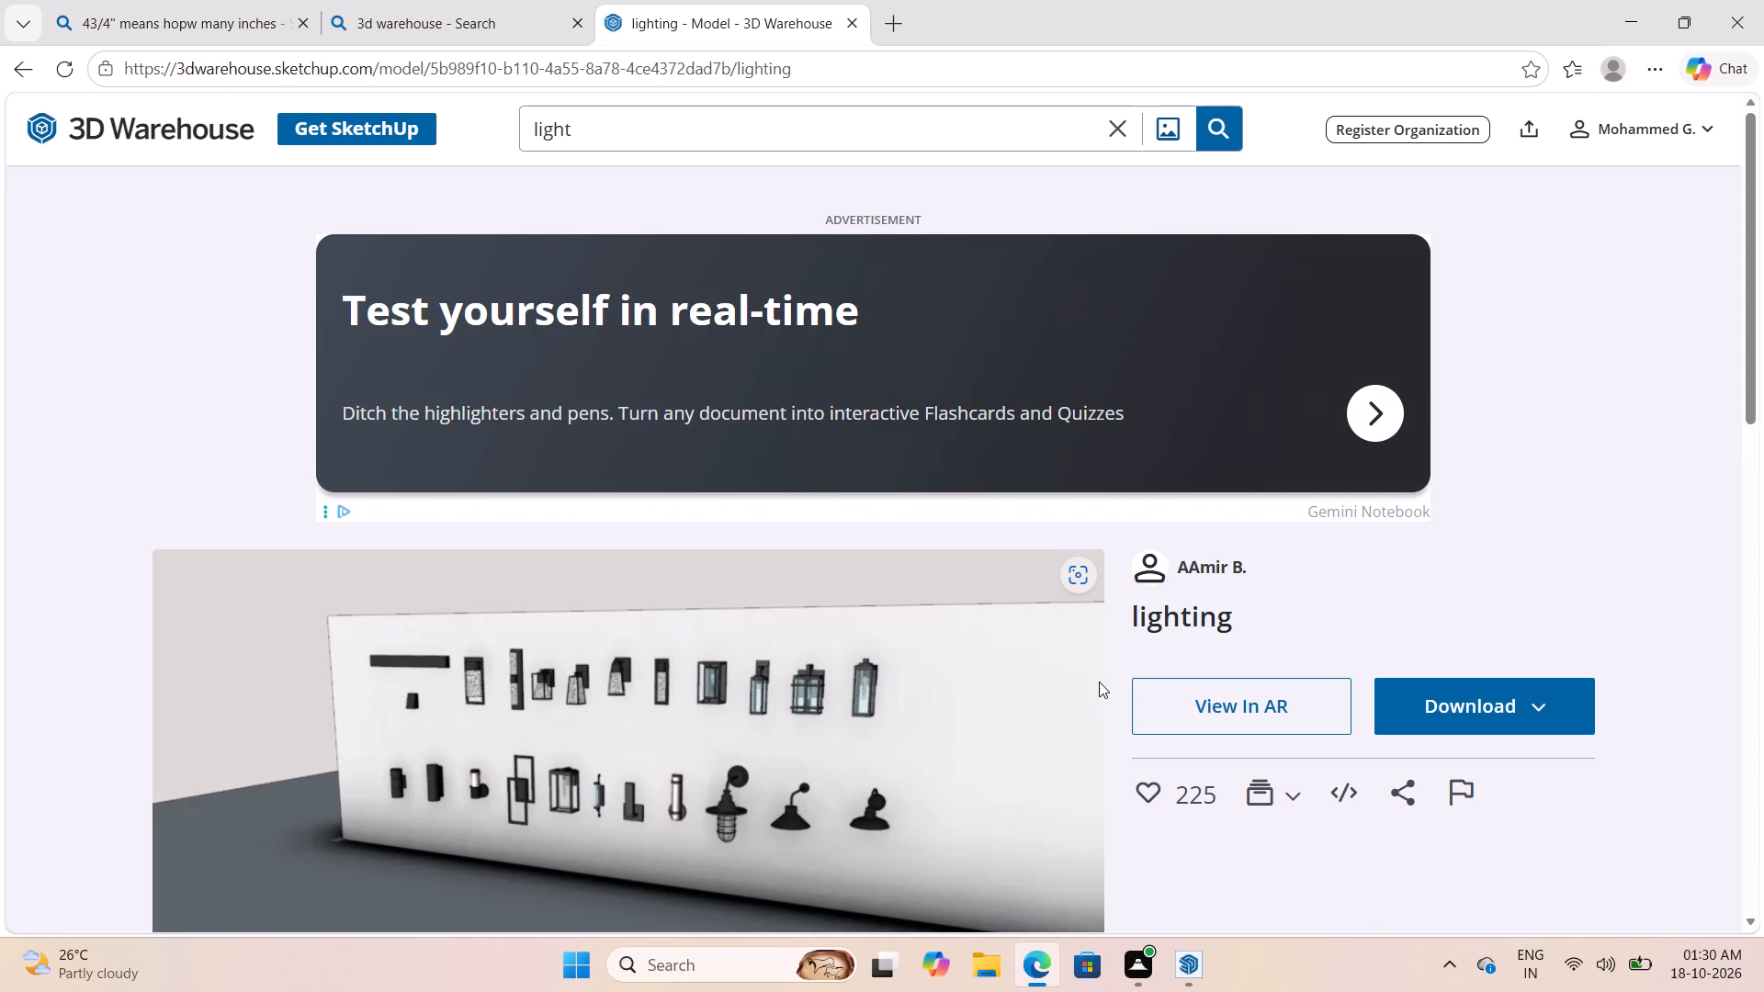
Download the "lighting" model as a SketchUp file, skipping the download-limit video and declining the subscription offer.
scroll(933, 637, "down", 1)
left_click(1507, 583)
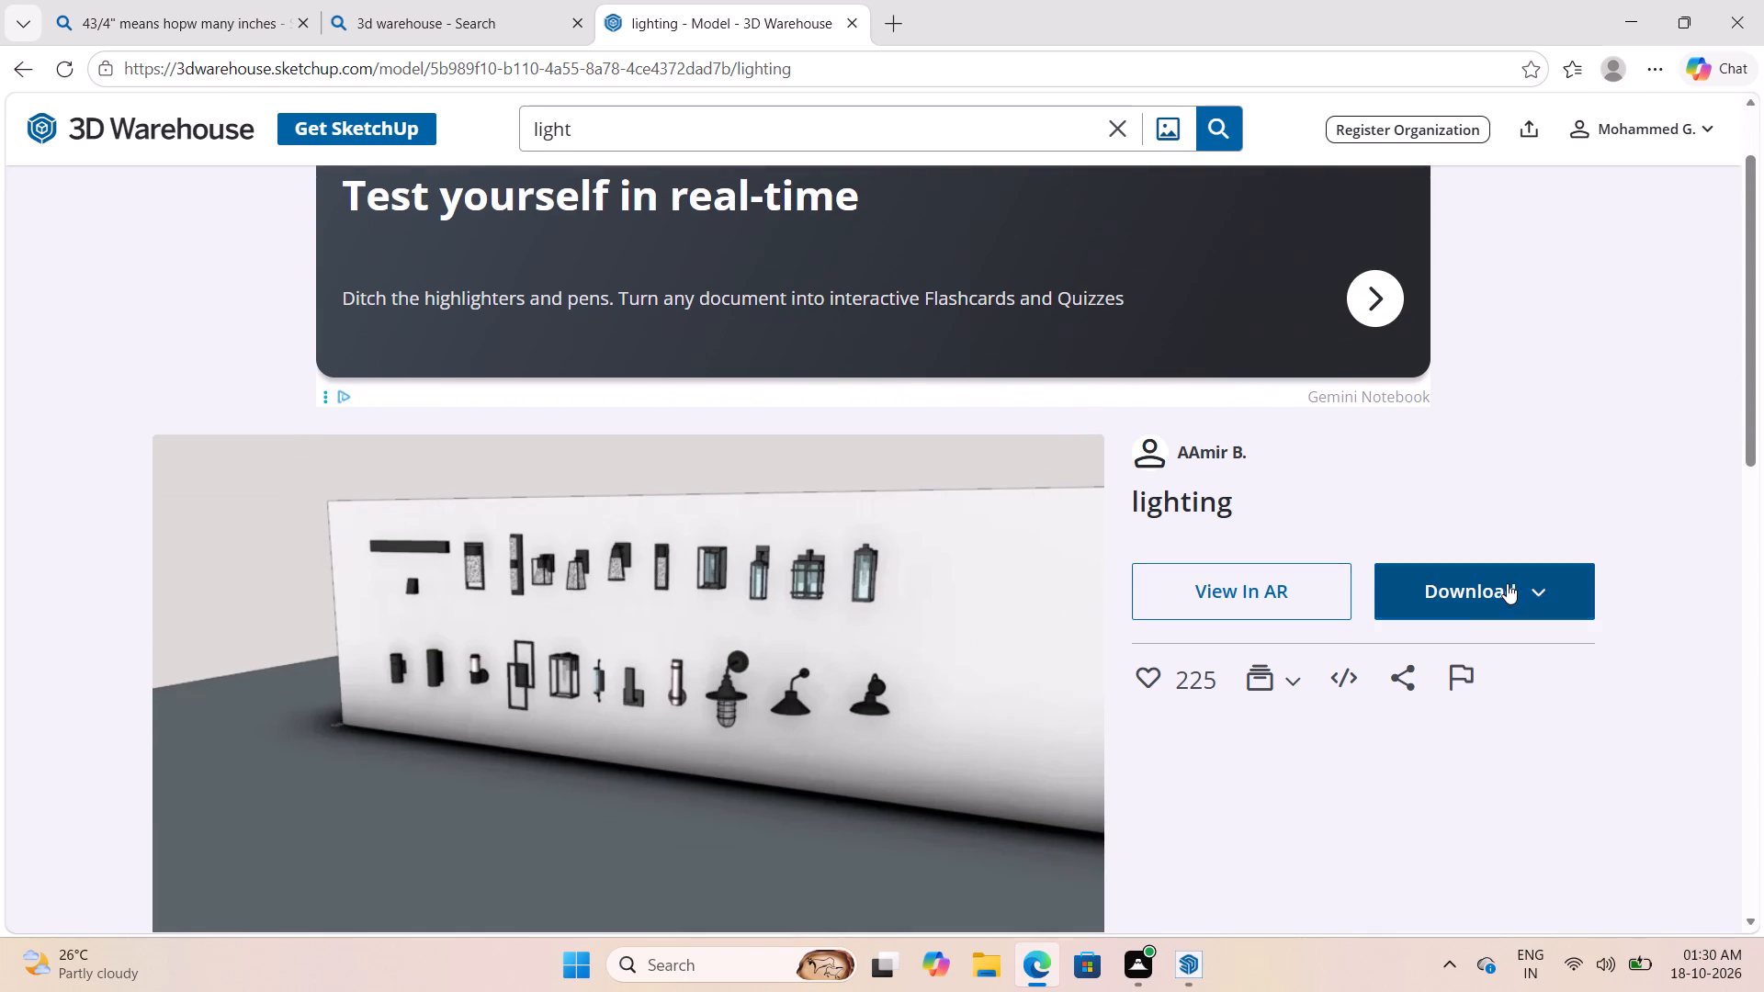
left_click(1474, 605)
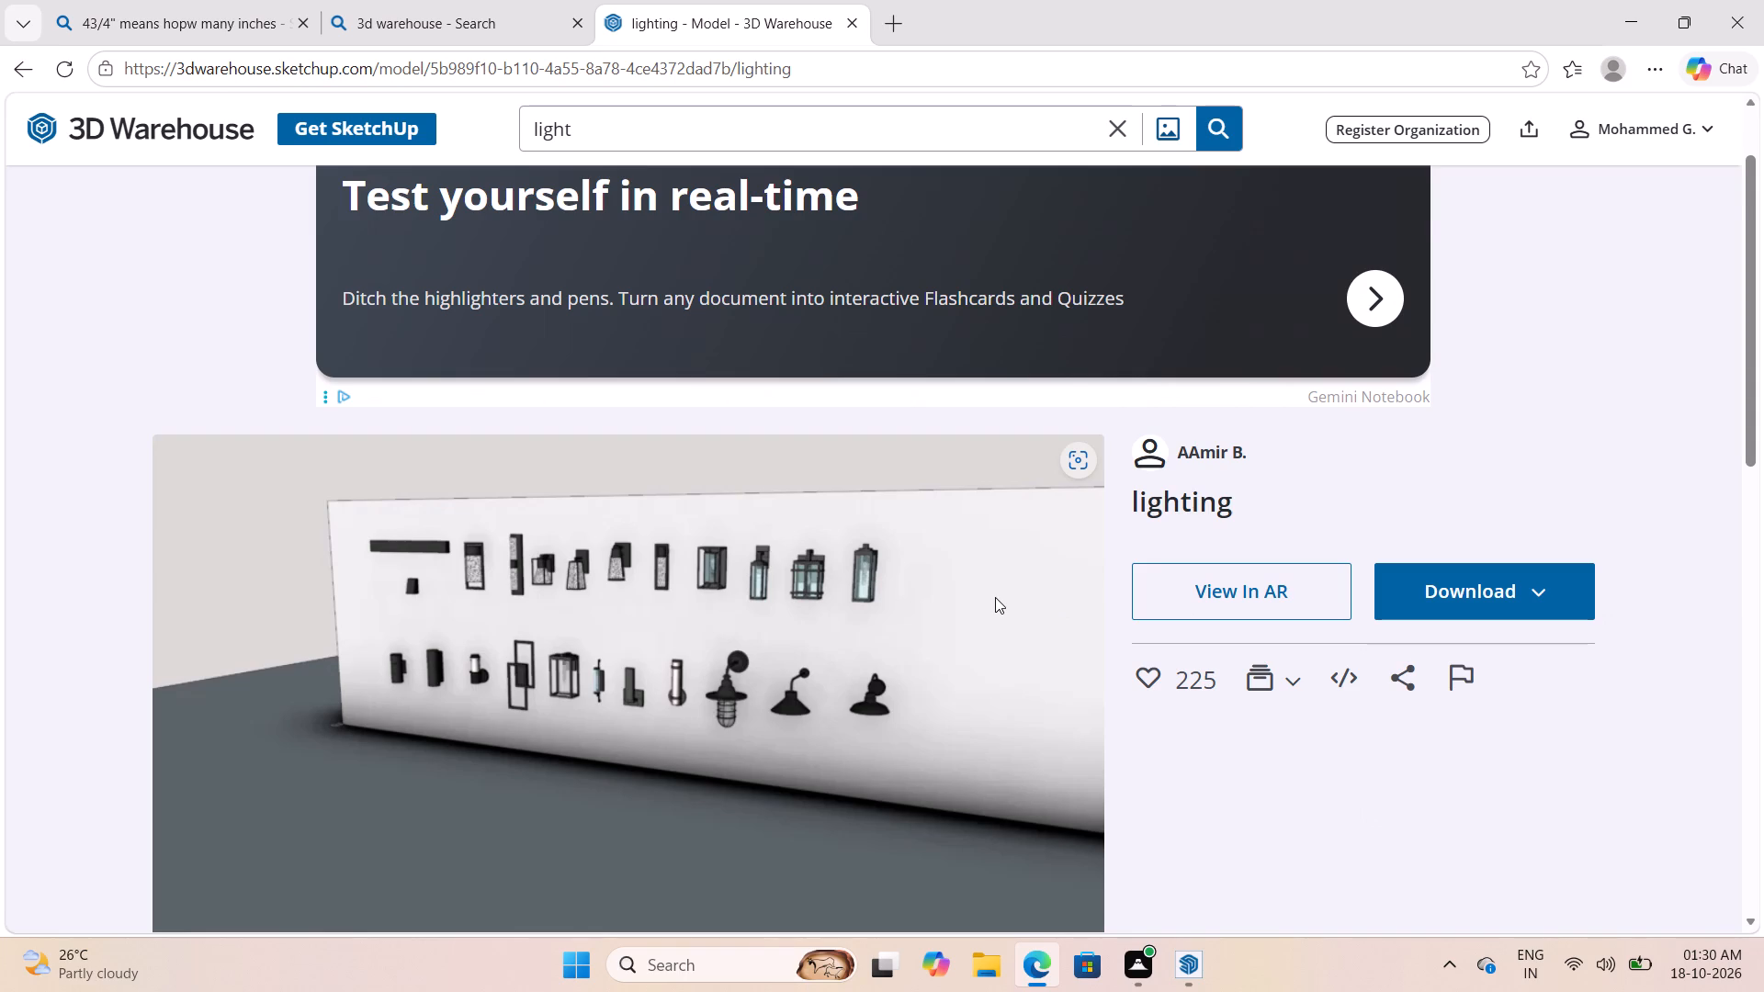
left_click(1543, 586)
left_click(1477, 661)
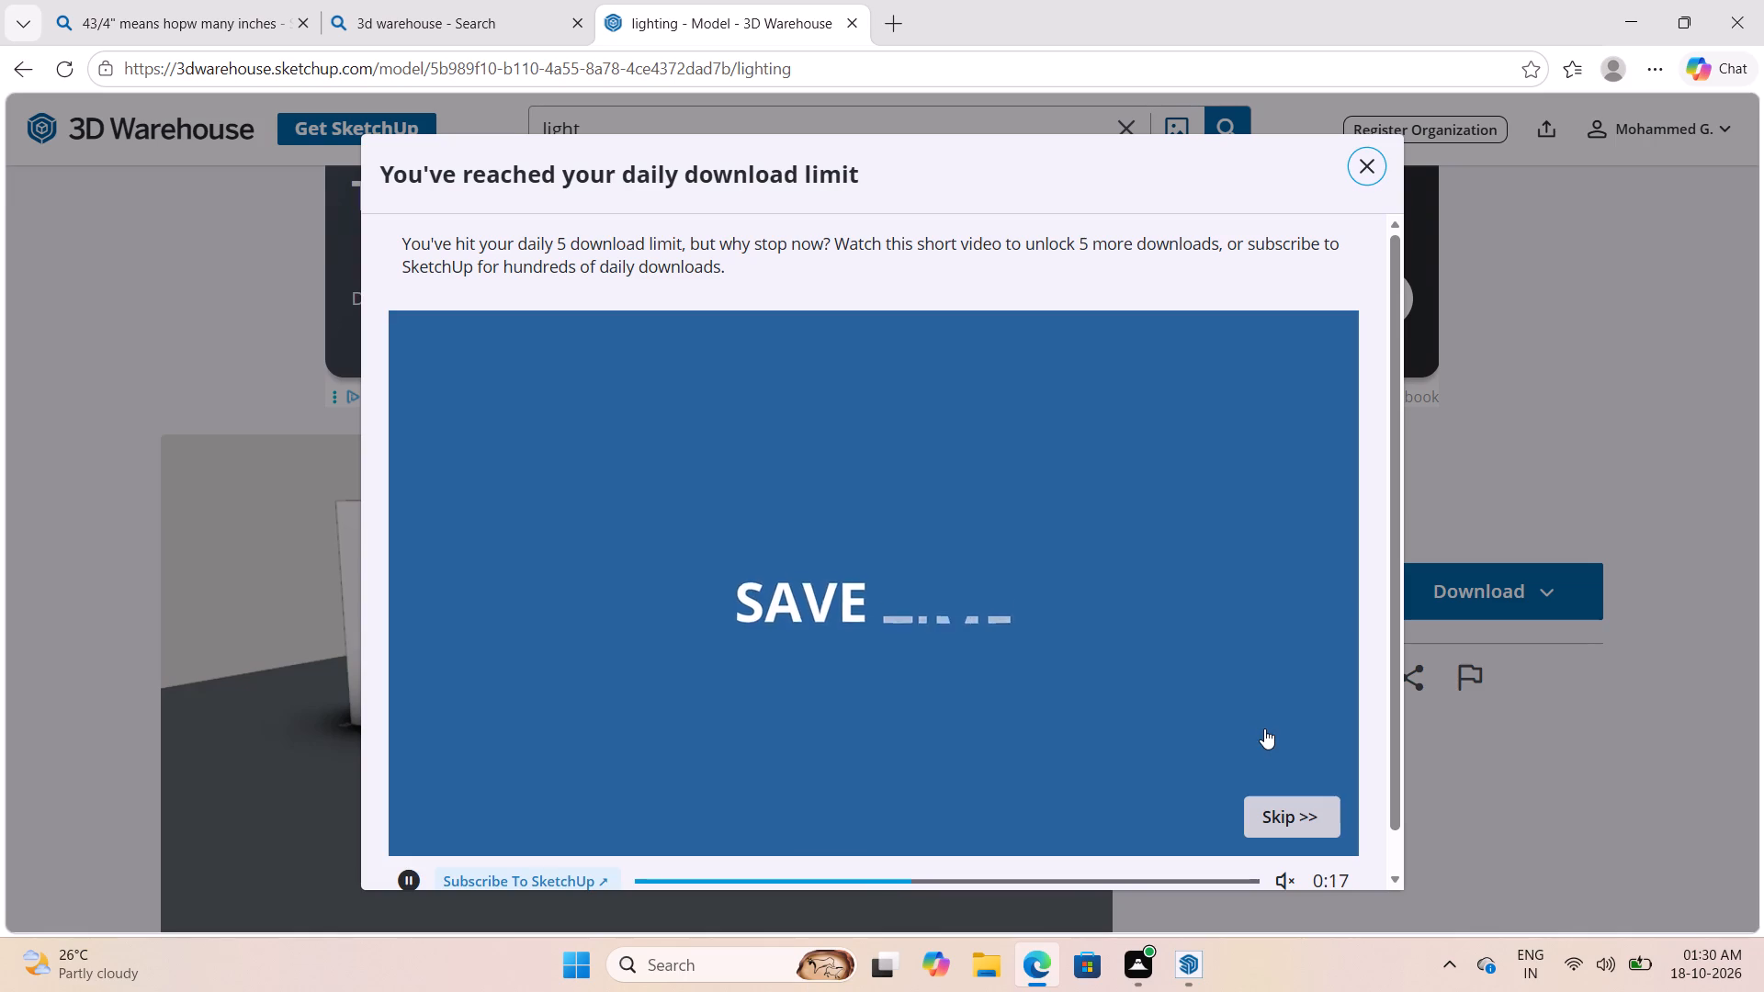
left_click(1281, 808)
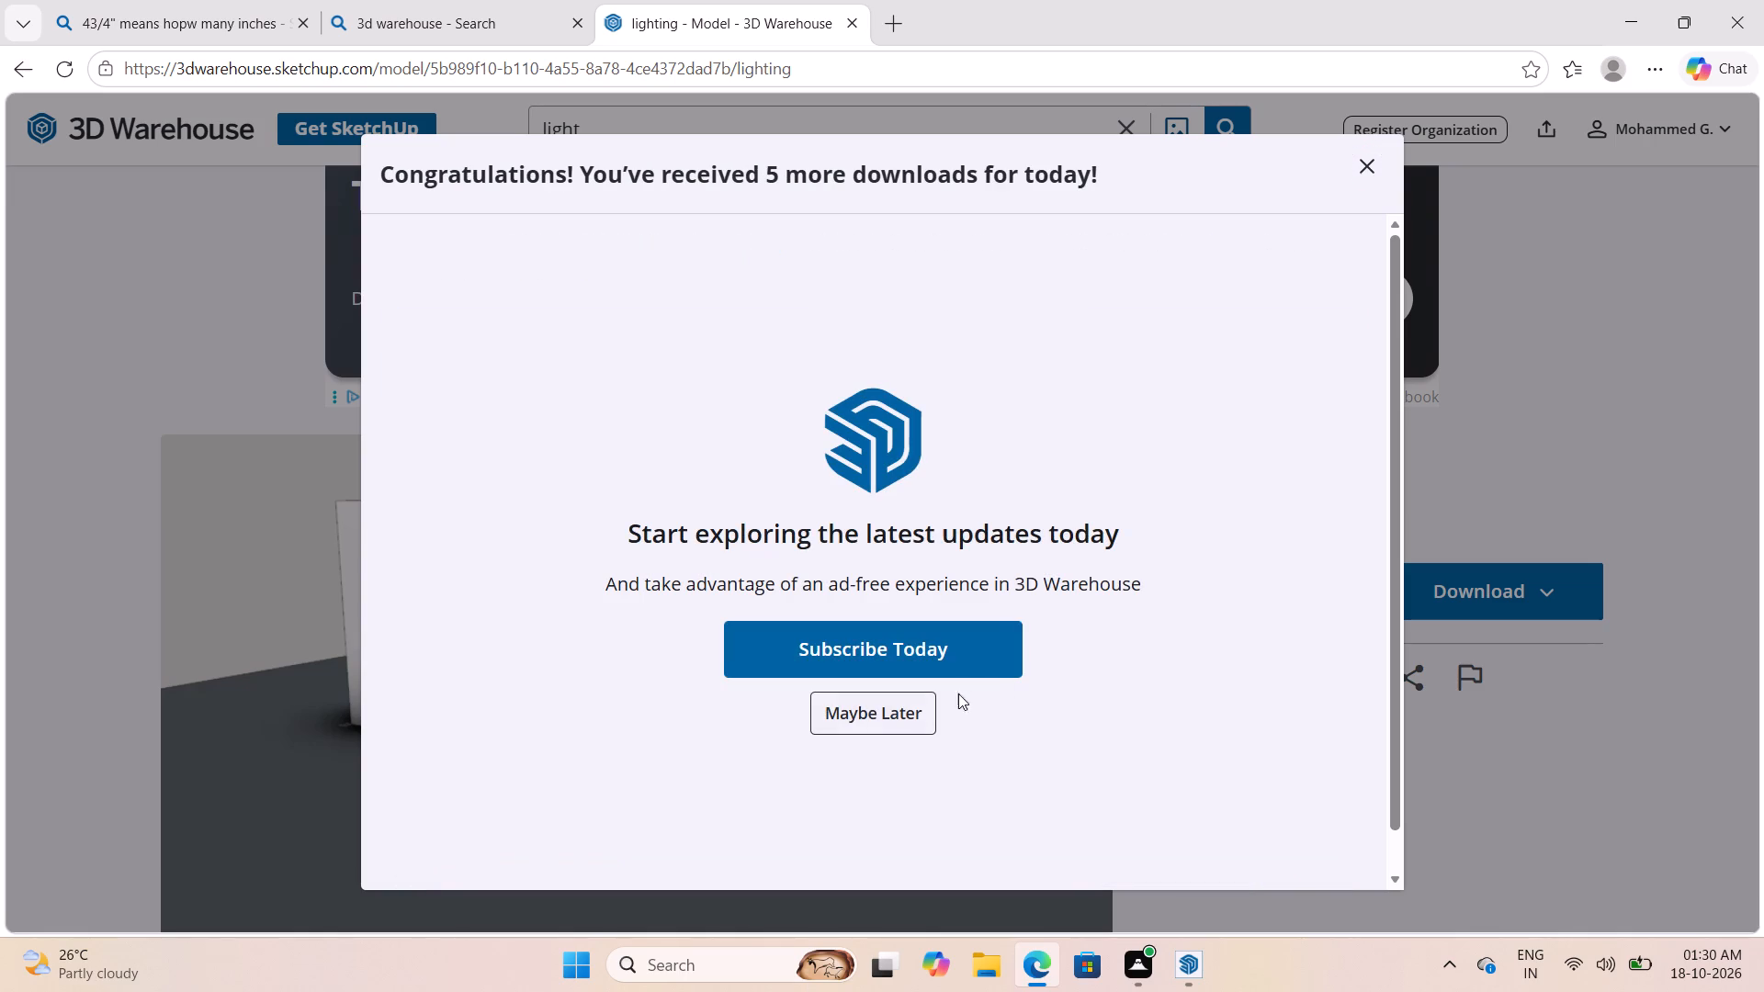
left_click(924, 706)
left_click(1549, 597)
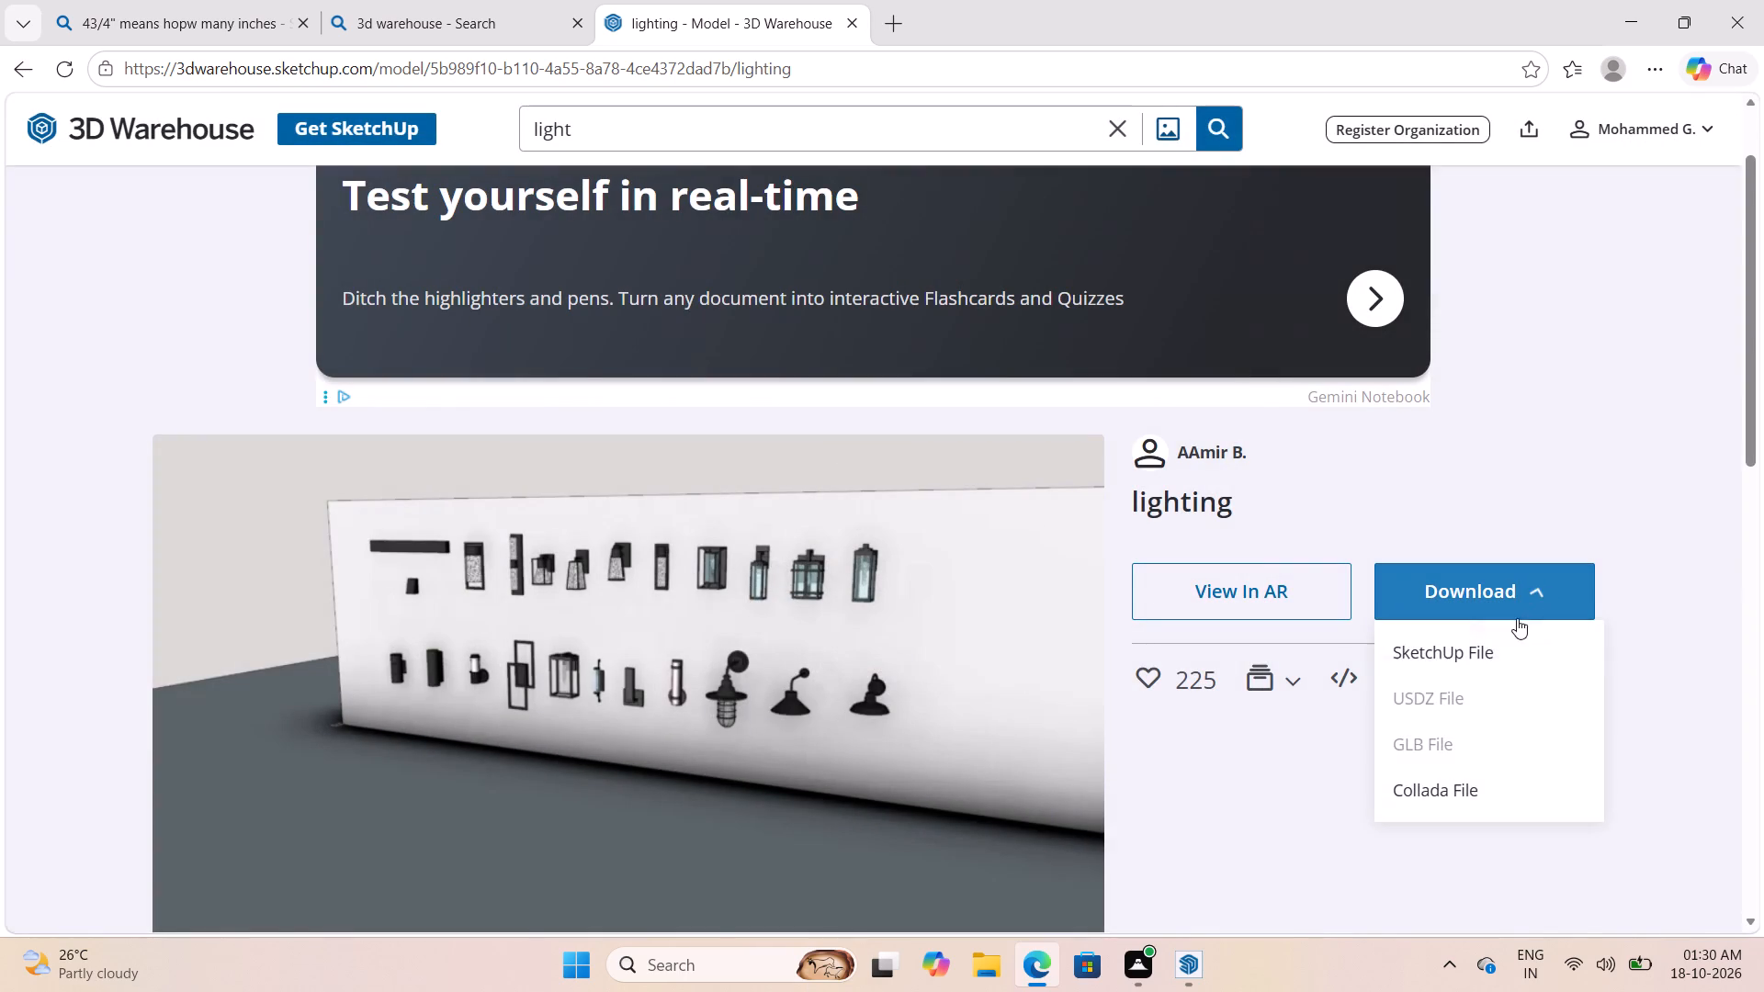
left_click(1494, 643)
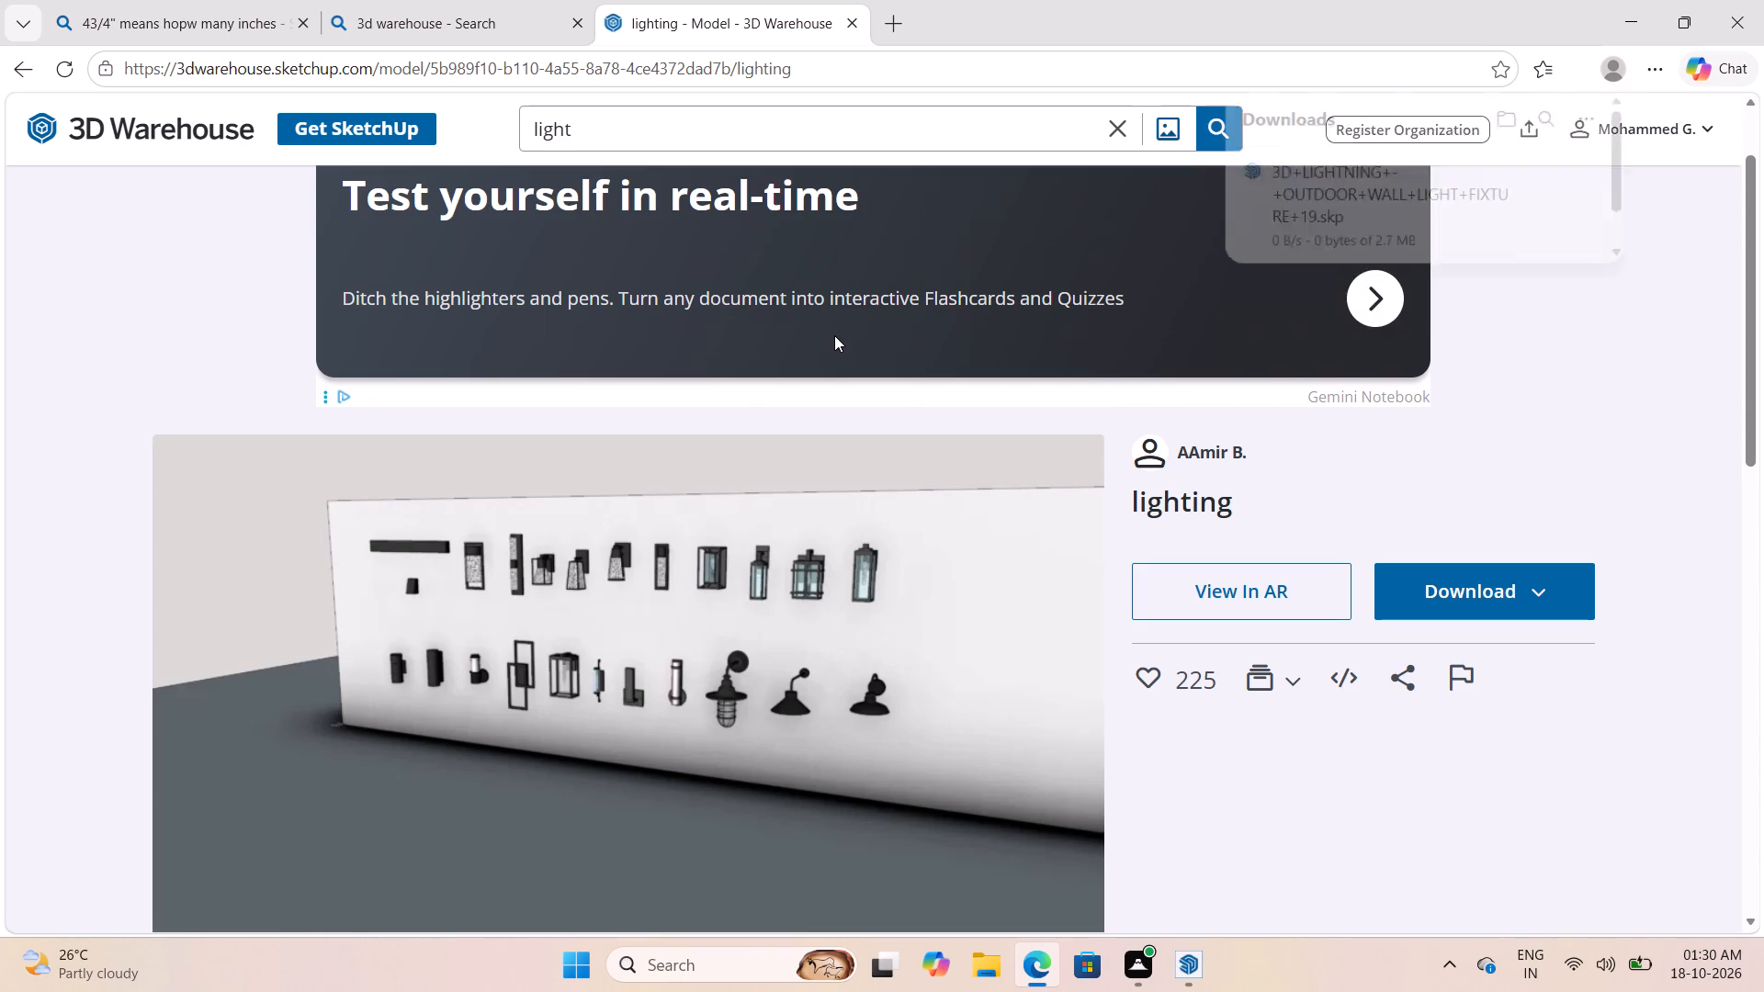
Switch to SketchUp and survey the apartment building alongside the separate floor, roof slab and staircase models.
left_click(1620, 23)
scroll(977, 464, "down", 7)
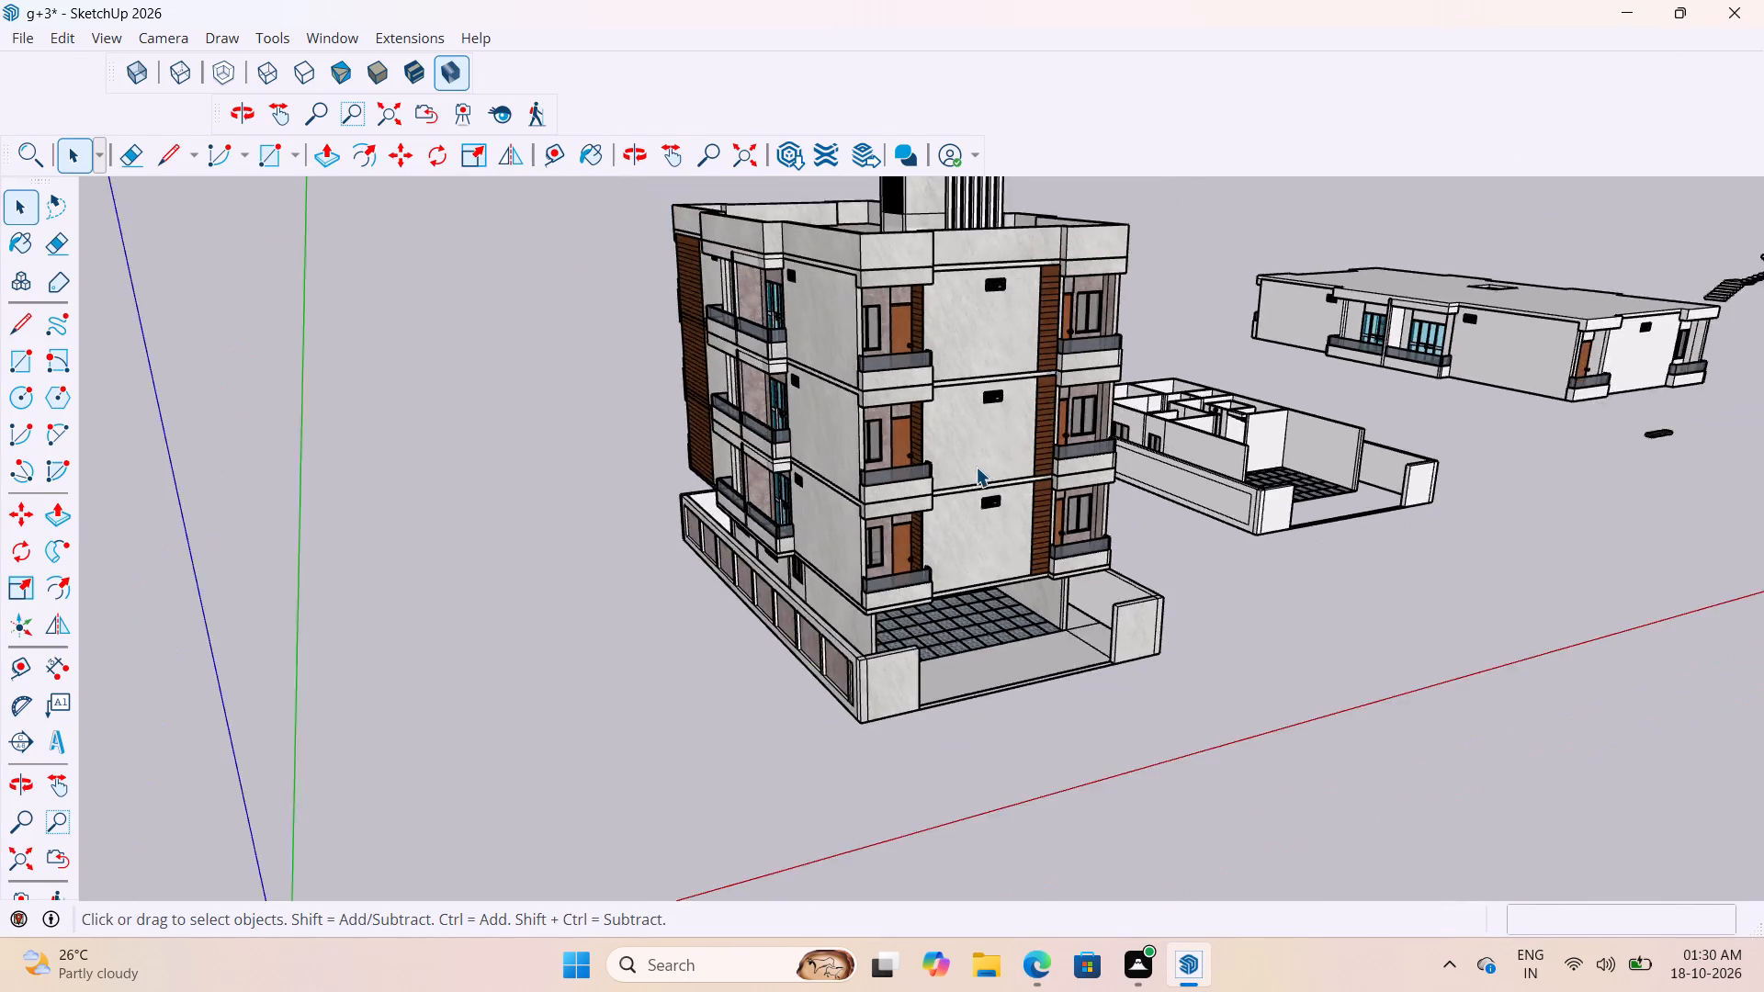
scroll(976, 467, "down", 3)
scroll(939, 543, "down", 6)
middle_click_drag(1163, 552, 928, 672)
scroll(1368, 550, "up", 4)
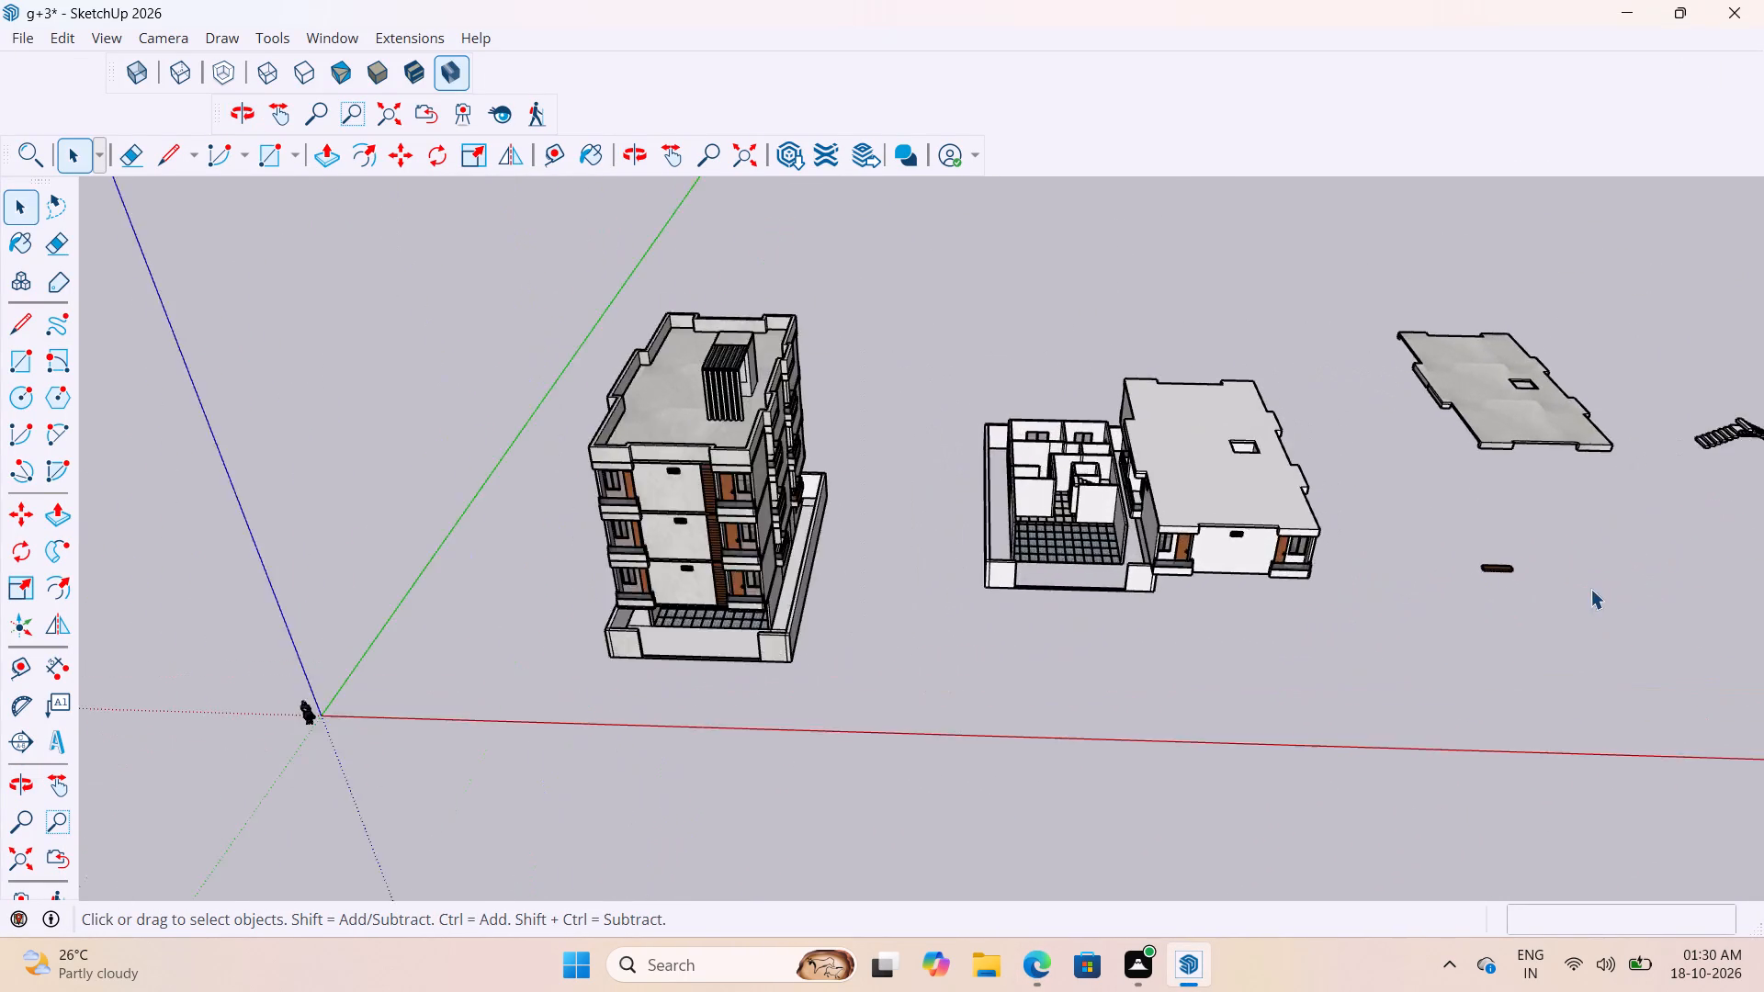
scroll(1590, 589, "up", 17)
scroll(1363, 564, "down", 6)
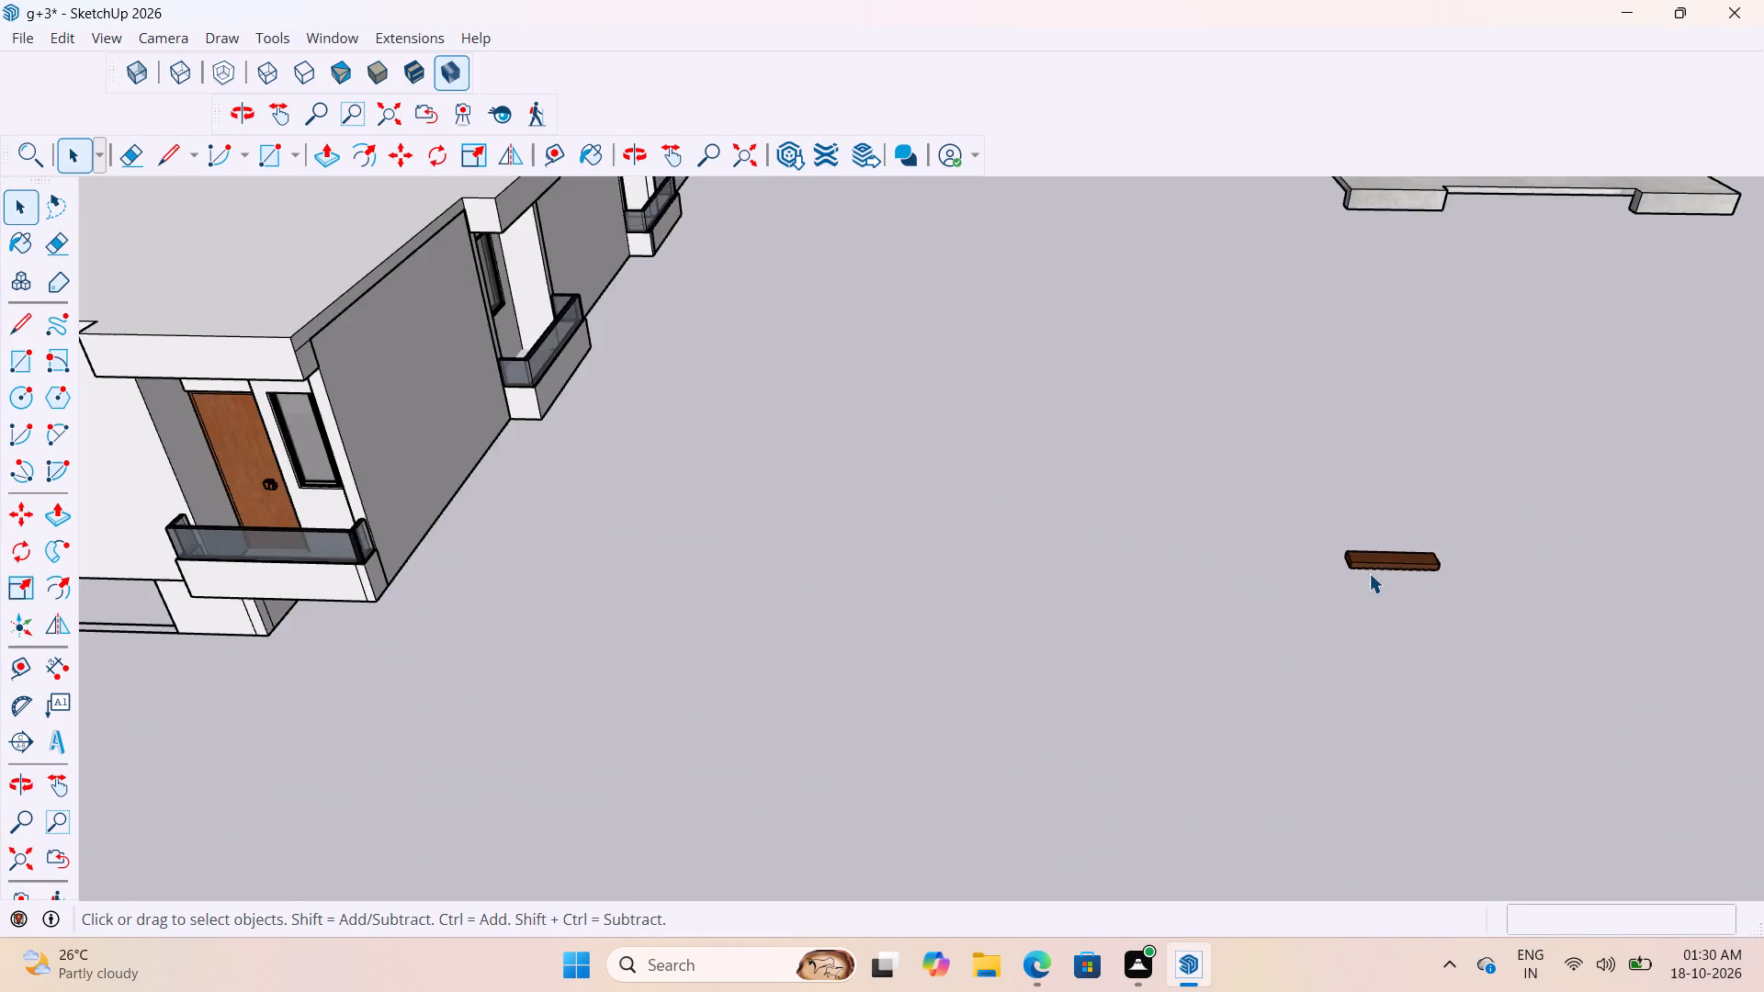
scroll(1369, 573, "down", 17)
scroll(1255, 549, "up", 4)
scroll(1148, 514, "up", 4)
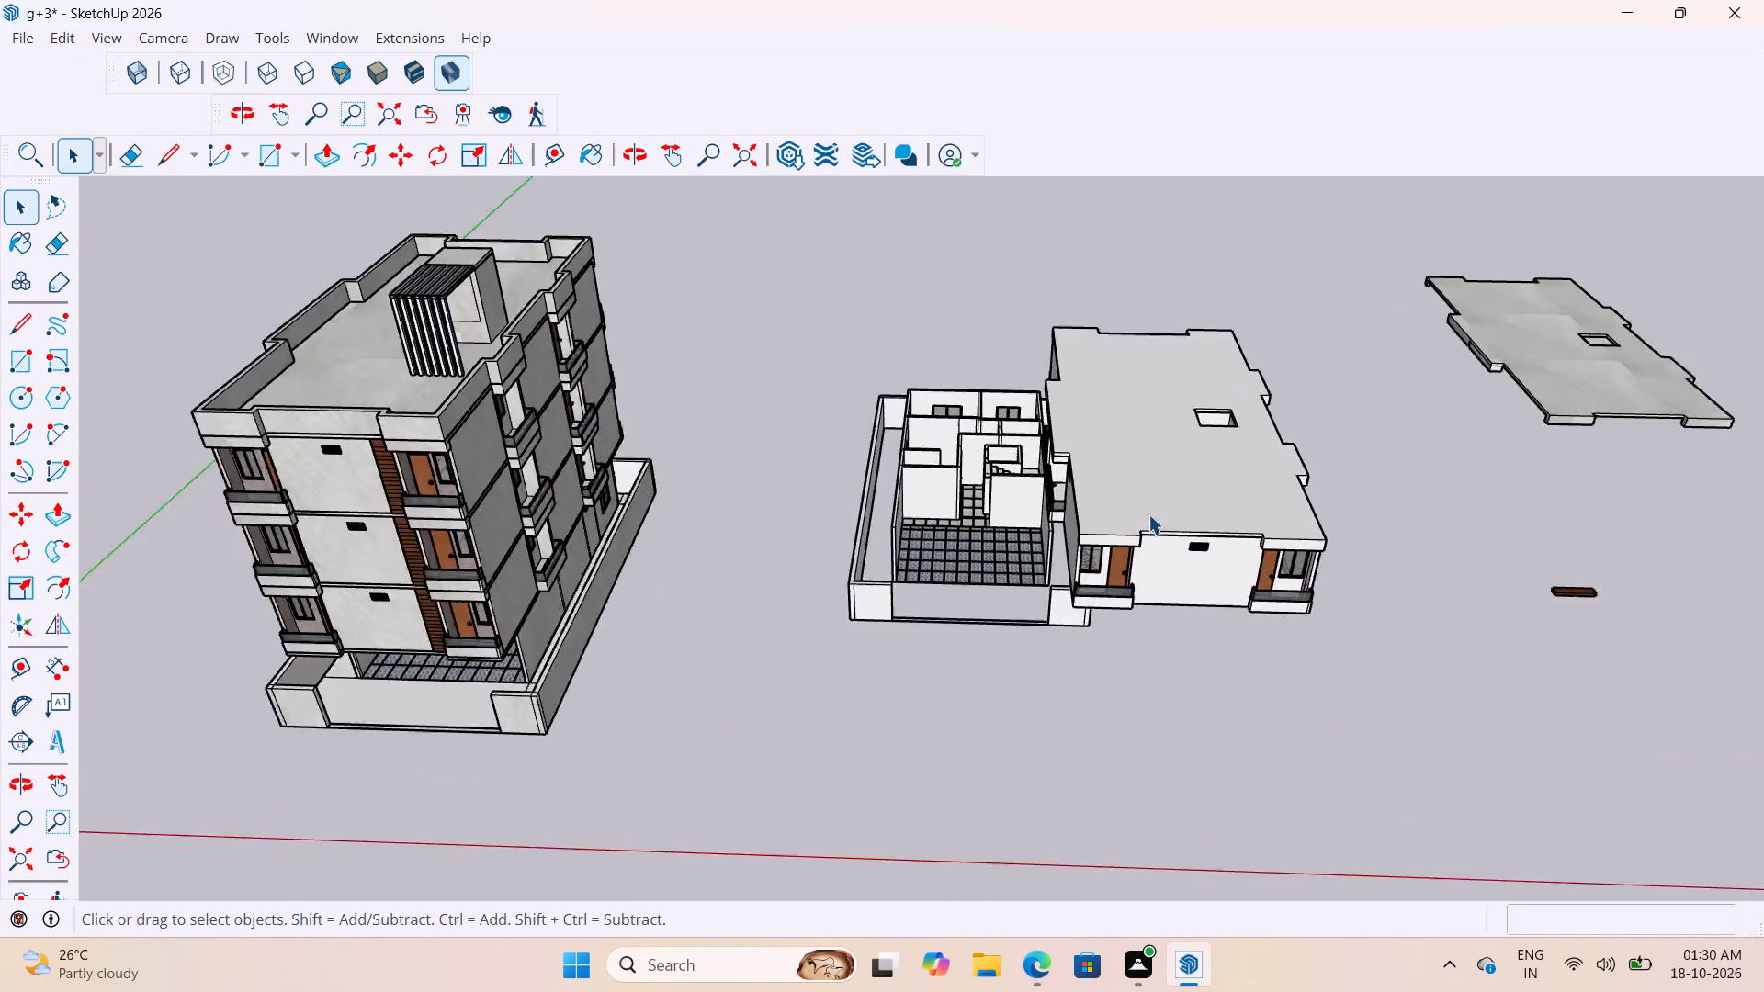
scroll(1148, 514, "up", 8)
middle_click_drag(1148, 494, 1270, 406)
scroll(1259, 406, "down", 5)
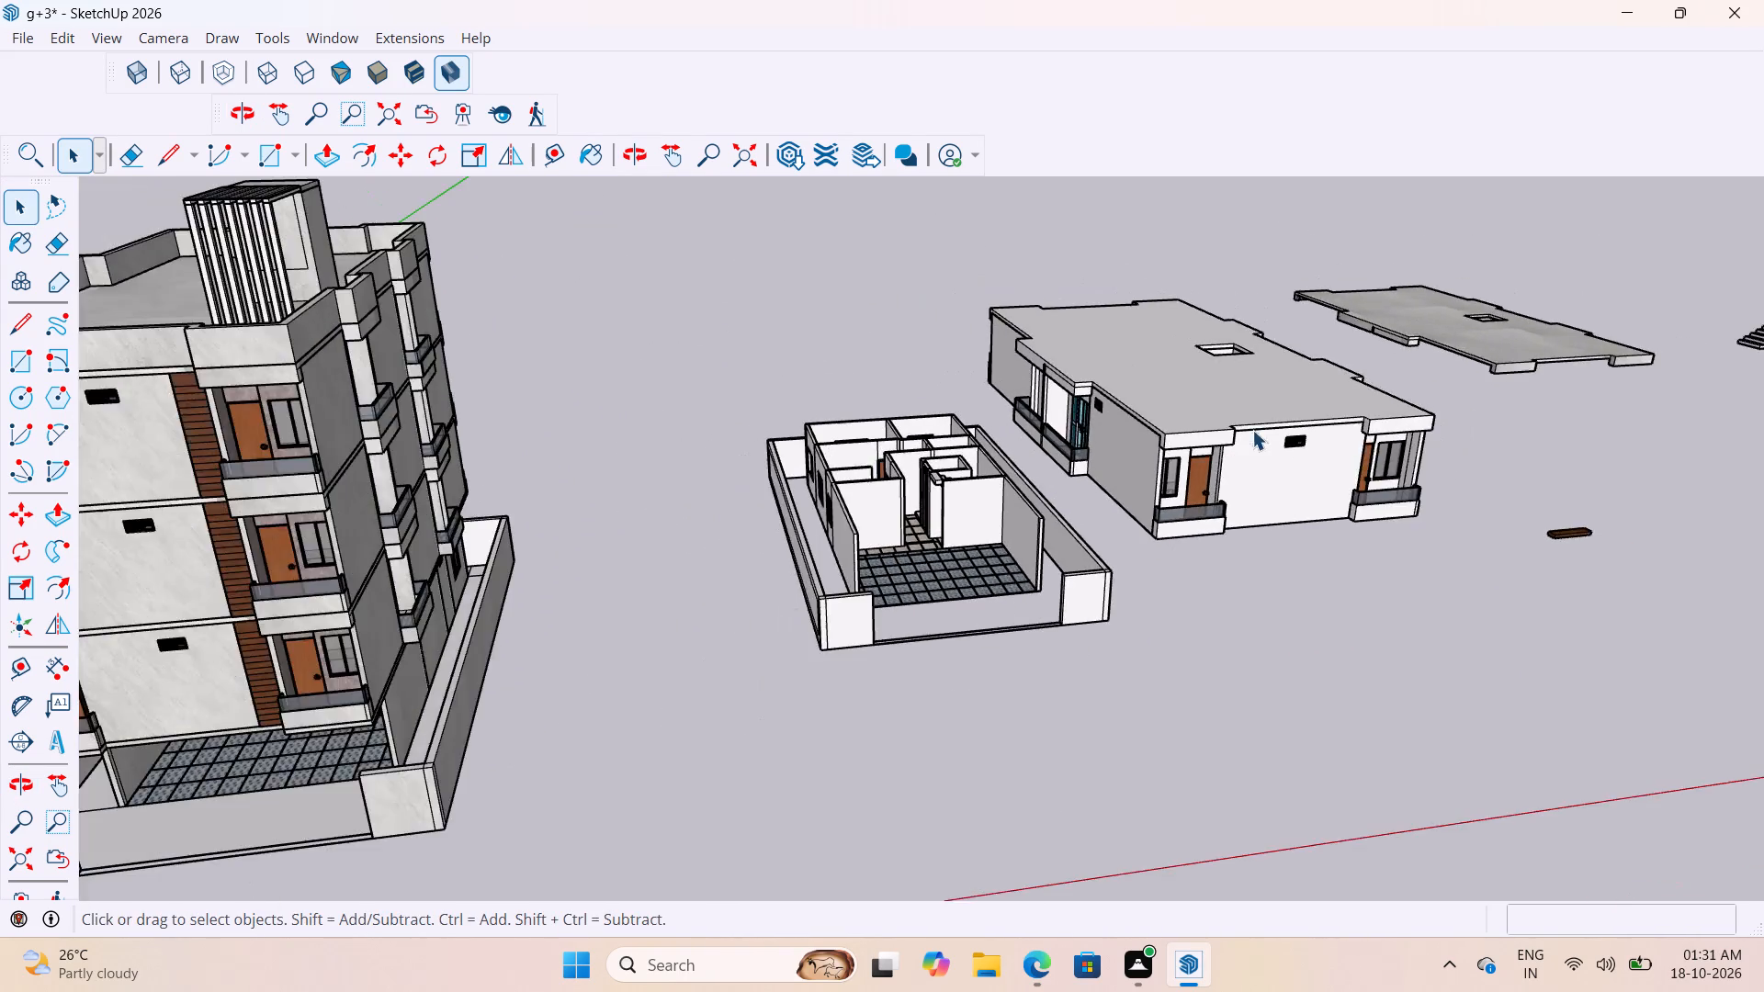
scroll(1223, 572, "up", 4)
middle_click_drag(1238, 584, 1218, 594)
scroll(1208, 598, "down", 16)
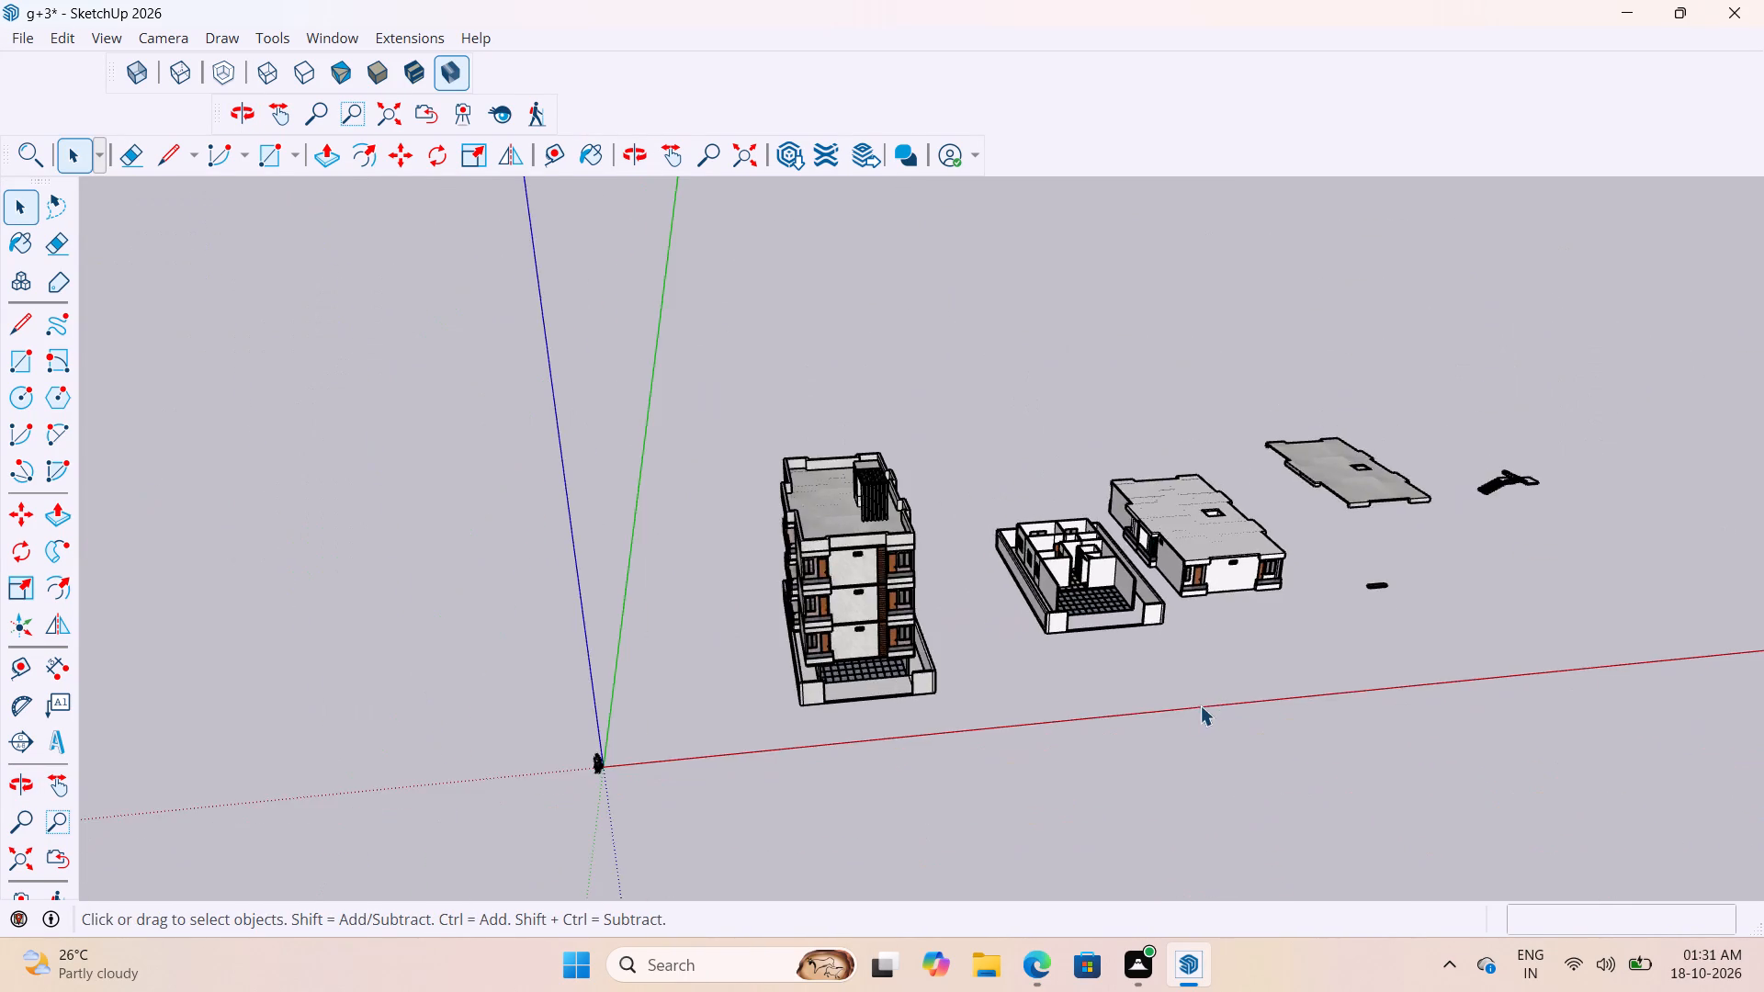
middle_click_drag(1195, 708, 1007, 799)
middle_click_drag(1007, 799, 1082, 752)
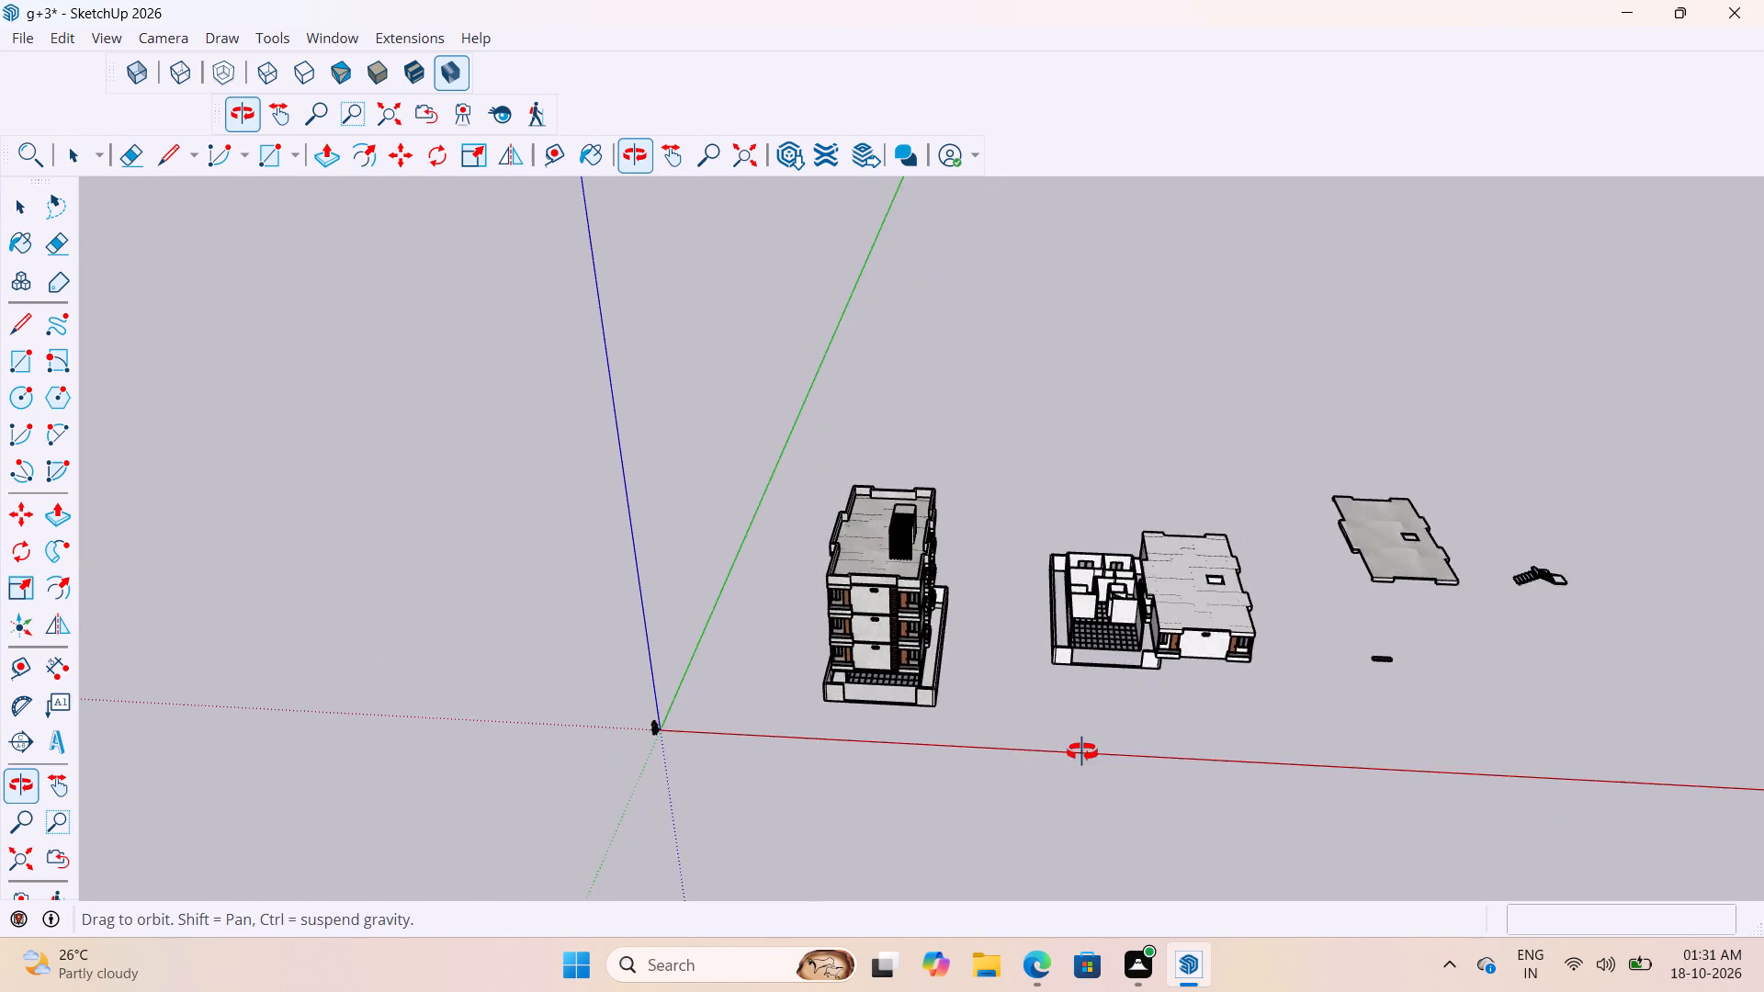
middle_click_drag(1082, 752, 1157, 667)
Examine the apartment building's side and rear facades, including the wood cladding strips, balconies and boundary wall.
scroll(949, 645, "up", 8)
middle_click_drag(946, 622, 1482, 539)
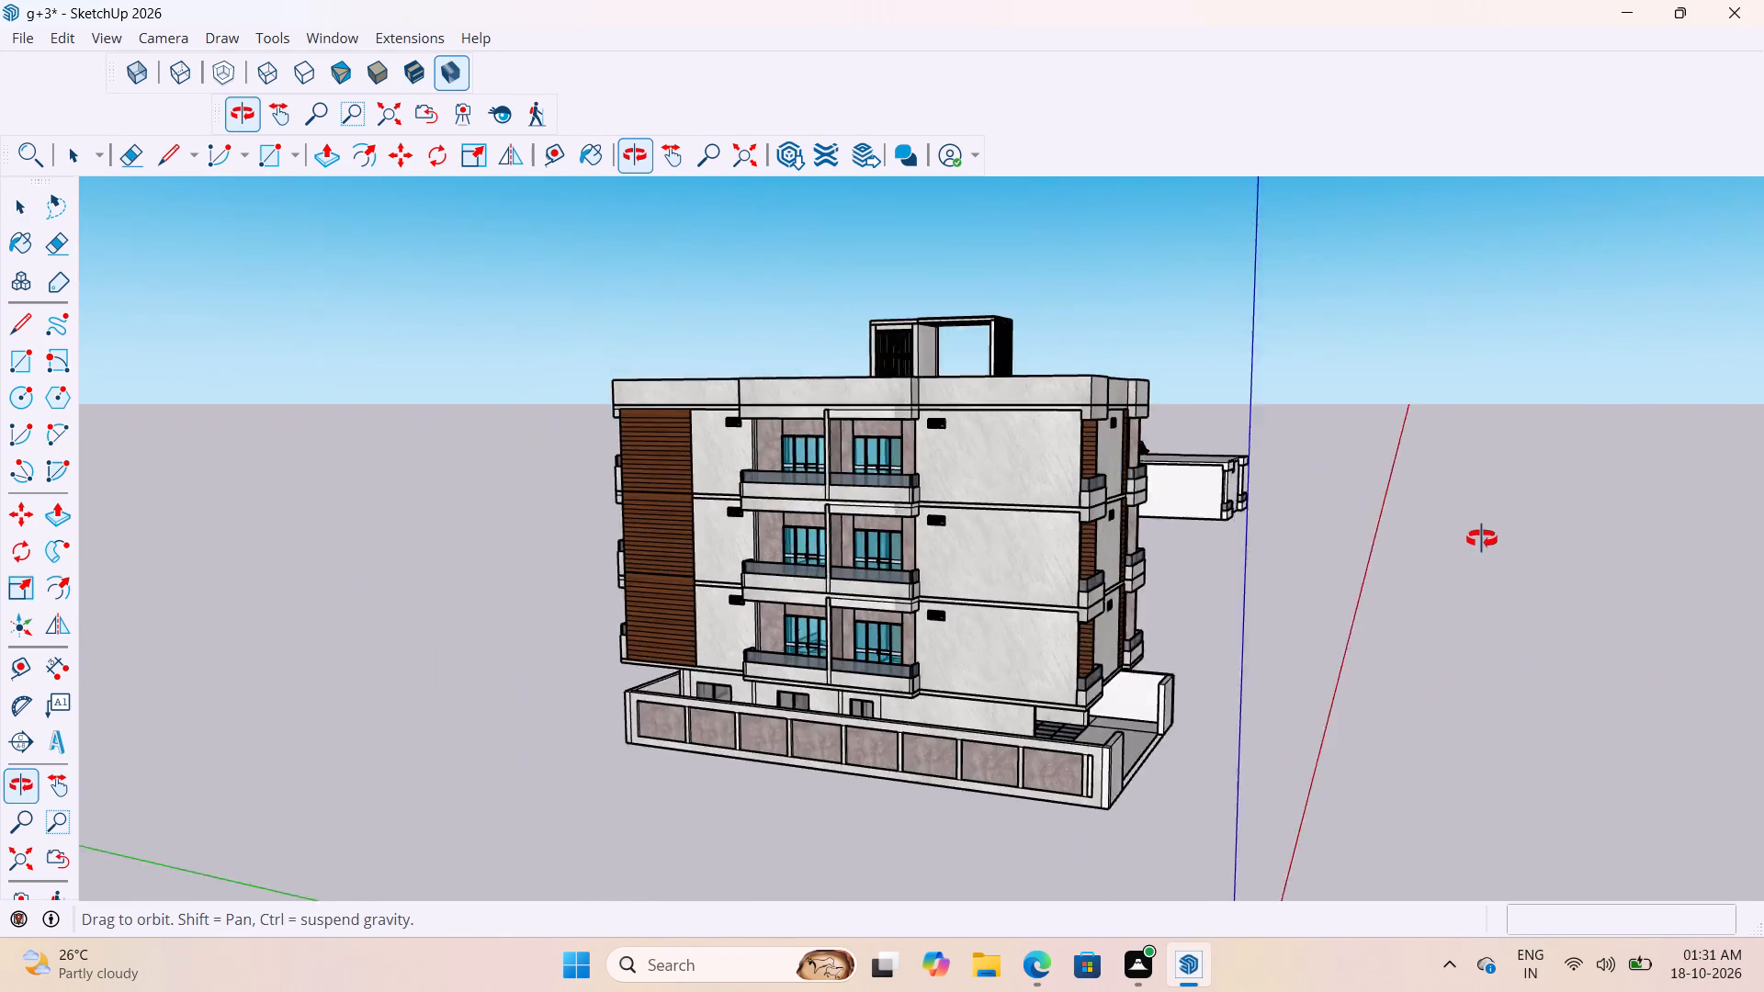
middle_click_drag(1482, 539, 1763, 491)
middle_click_drag(957, 522, 1239, 485)
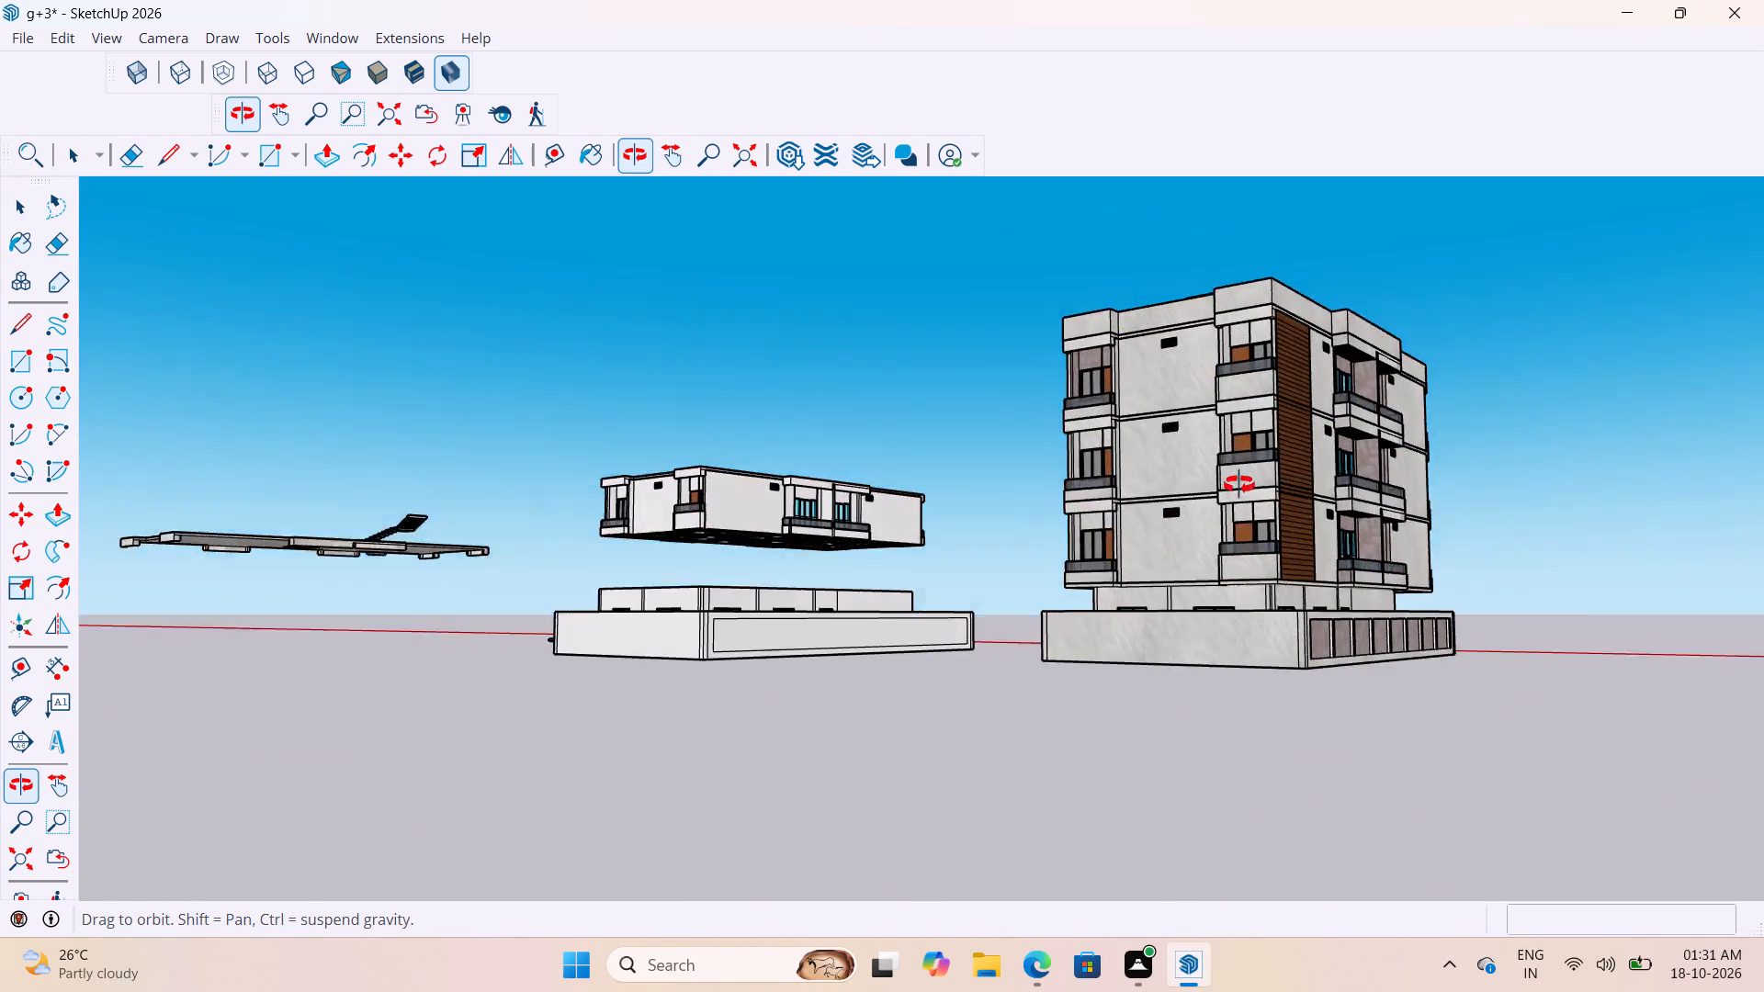
middle_click_drag(1239, 485, 1218, 577)
scroll(1221, 583, "up", 10)
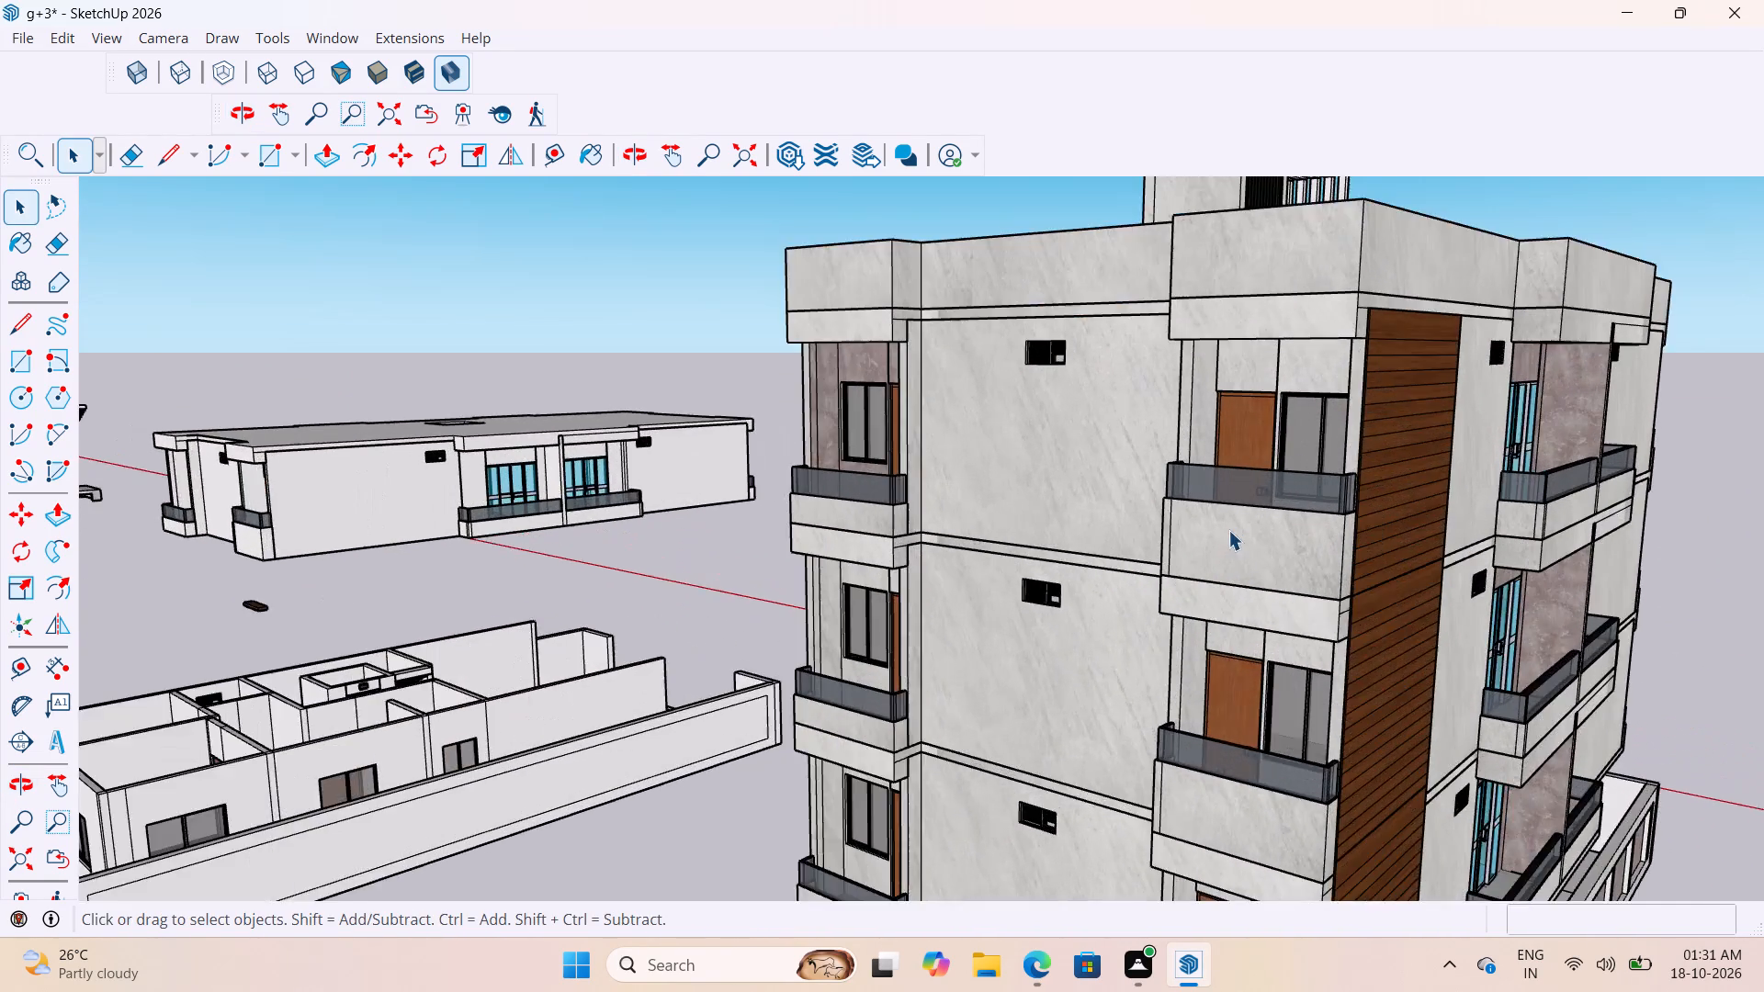
scroll(1228, 530, "up", 6)
middle_click_drag(1232, 474, 756, 547)
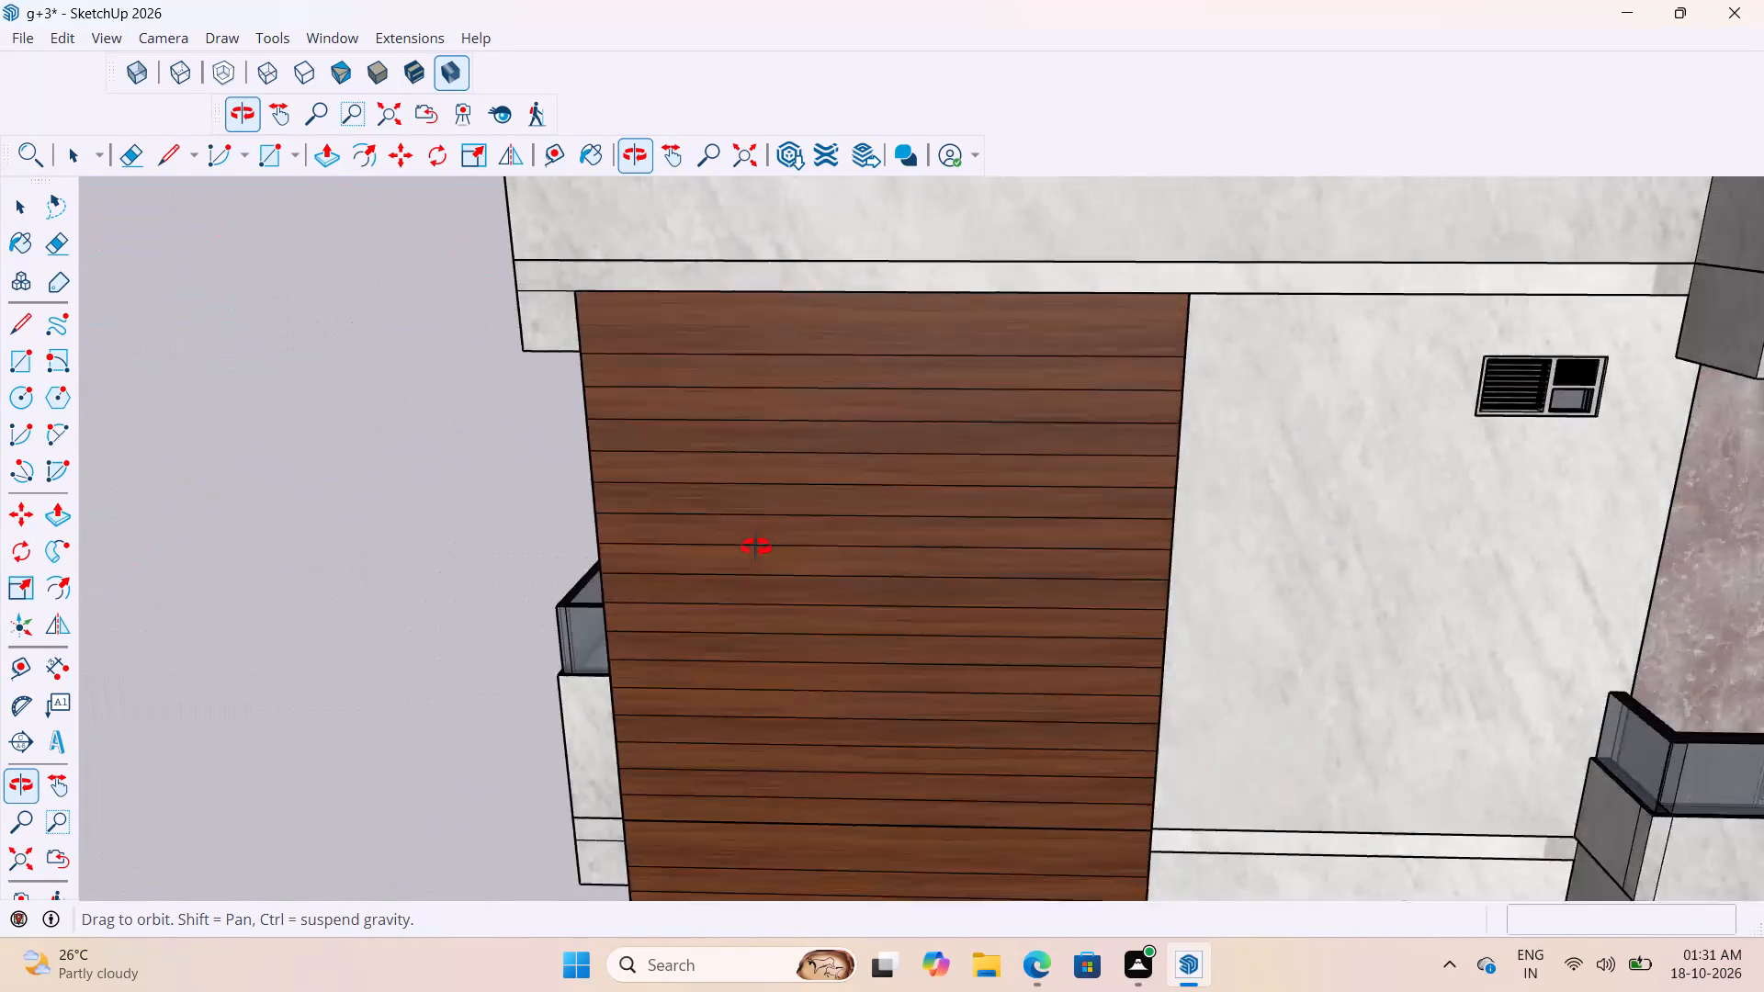
middle_click_drag(756, 547, 755, 547)
scroll(879, 490, "down", 10)
middle_click_drag(967, 568, 1713, 411)
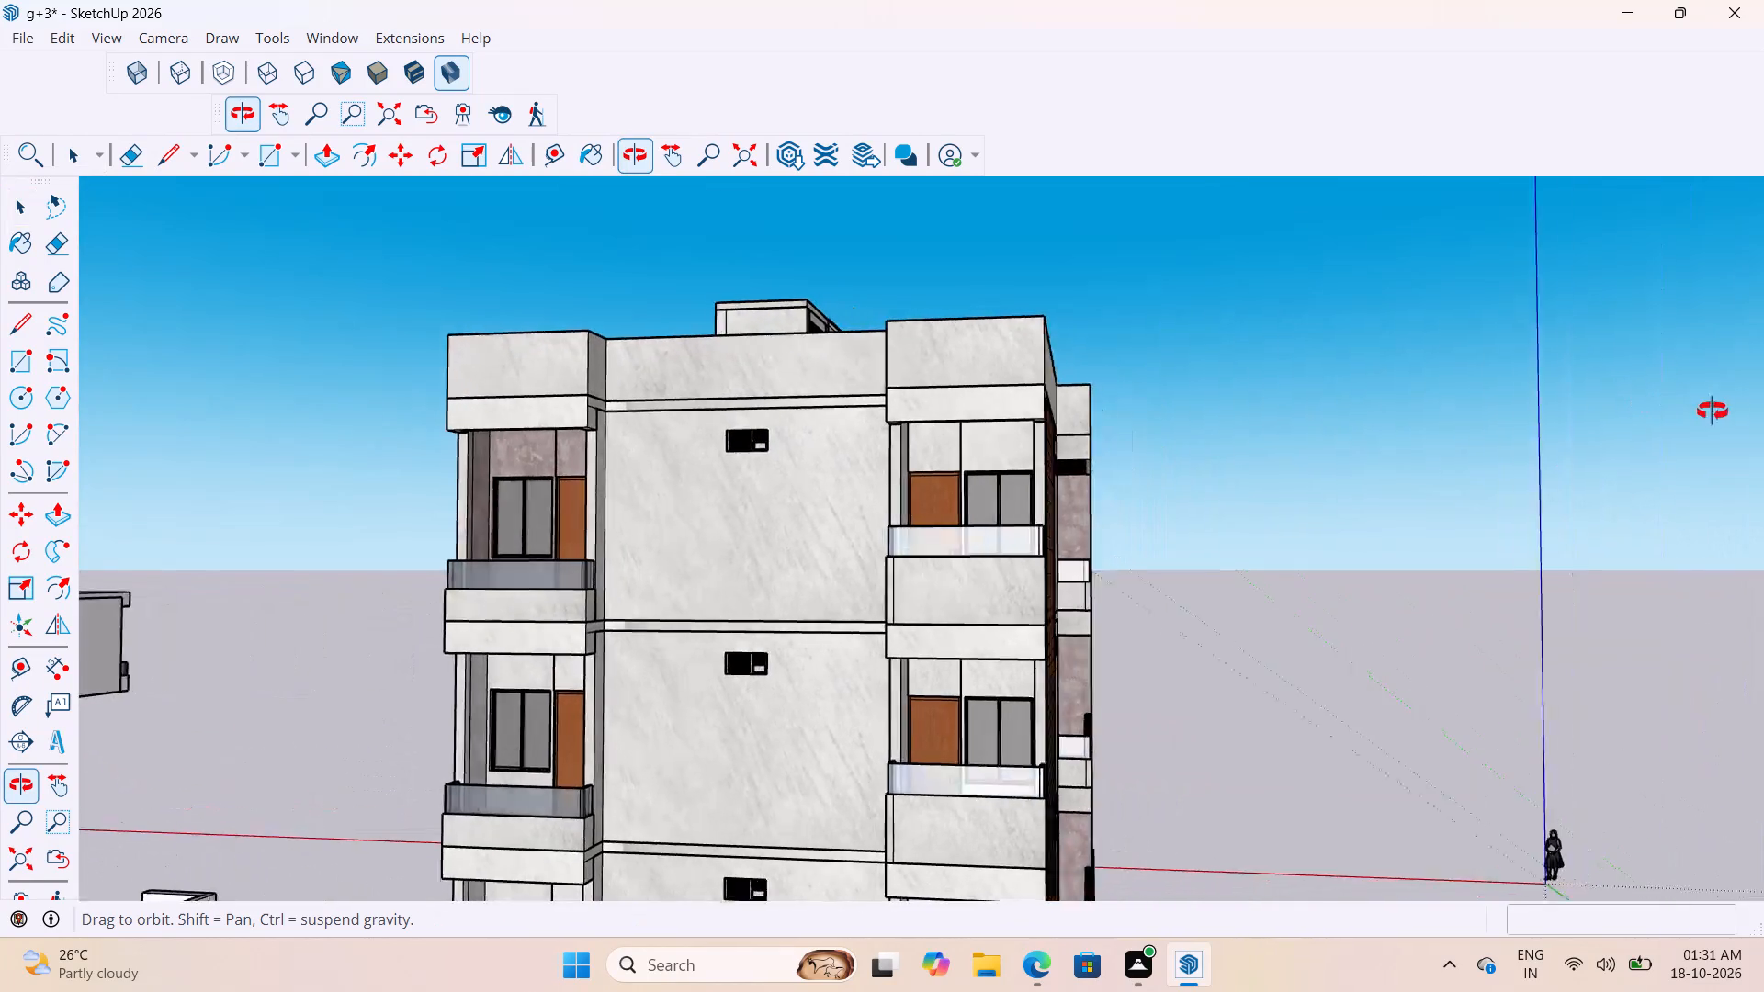
middle_click_drag(1713, 411, 1731, 411)
middle_click_drag(1273, 523, 1763, 540)
scroll(1298, 557, "down", 4)
middle_click_drag(999, 621, 1228, 546)
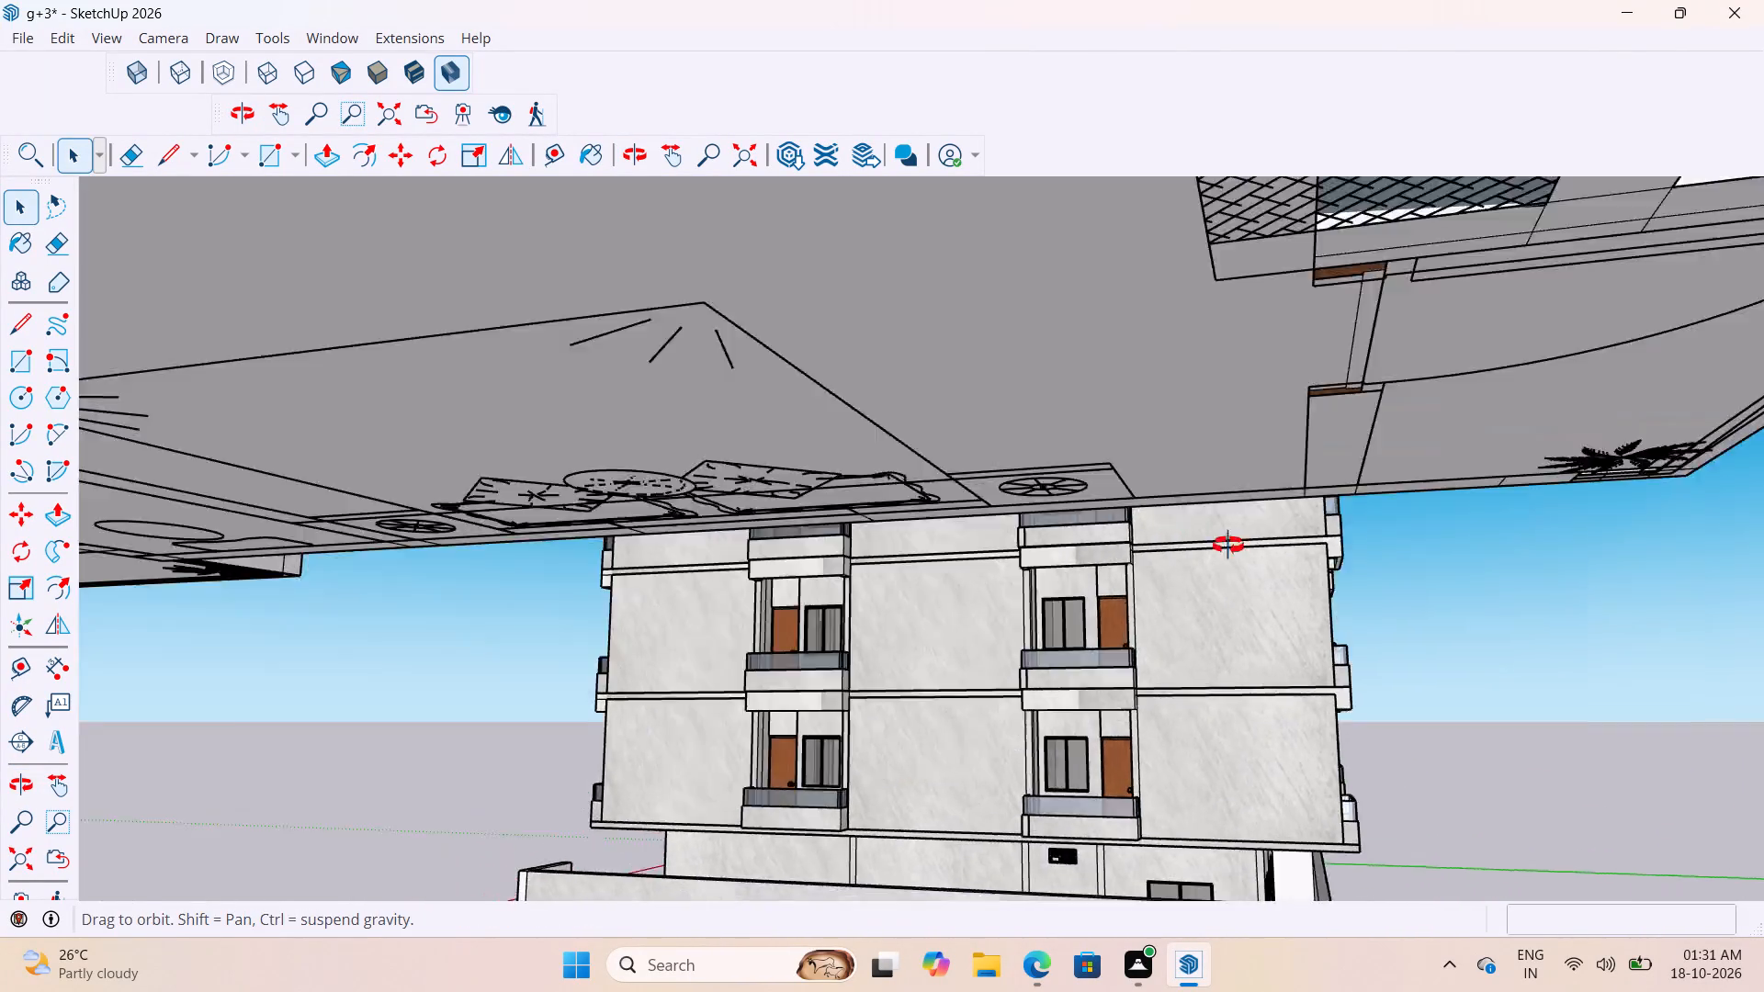
middle_click_drag(1228, 546, 1311, 571)
scroll(1088, 651, "down", 4)
Examine the apartment building's front facade, lower balcony and ground-floor parking entrance from several angles.
left_click(730, 149)
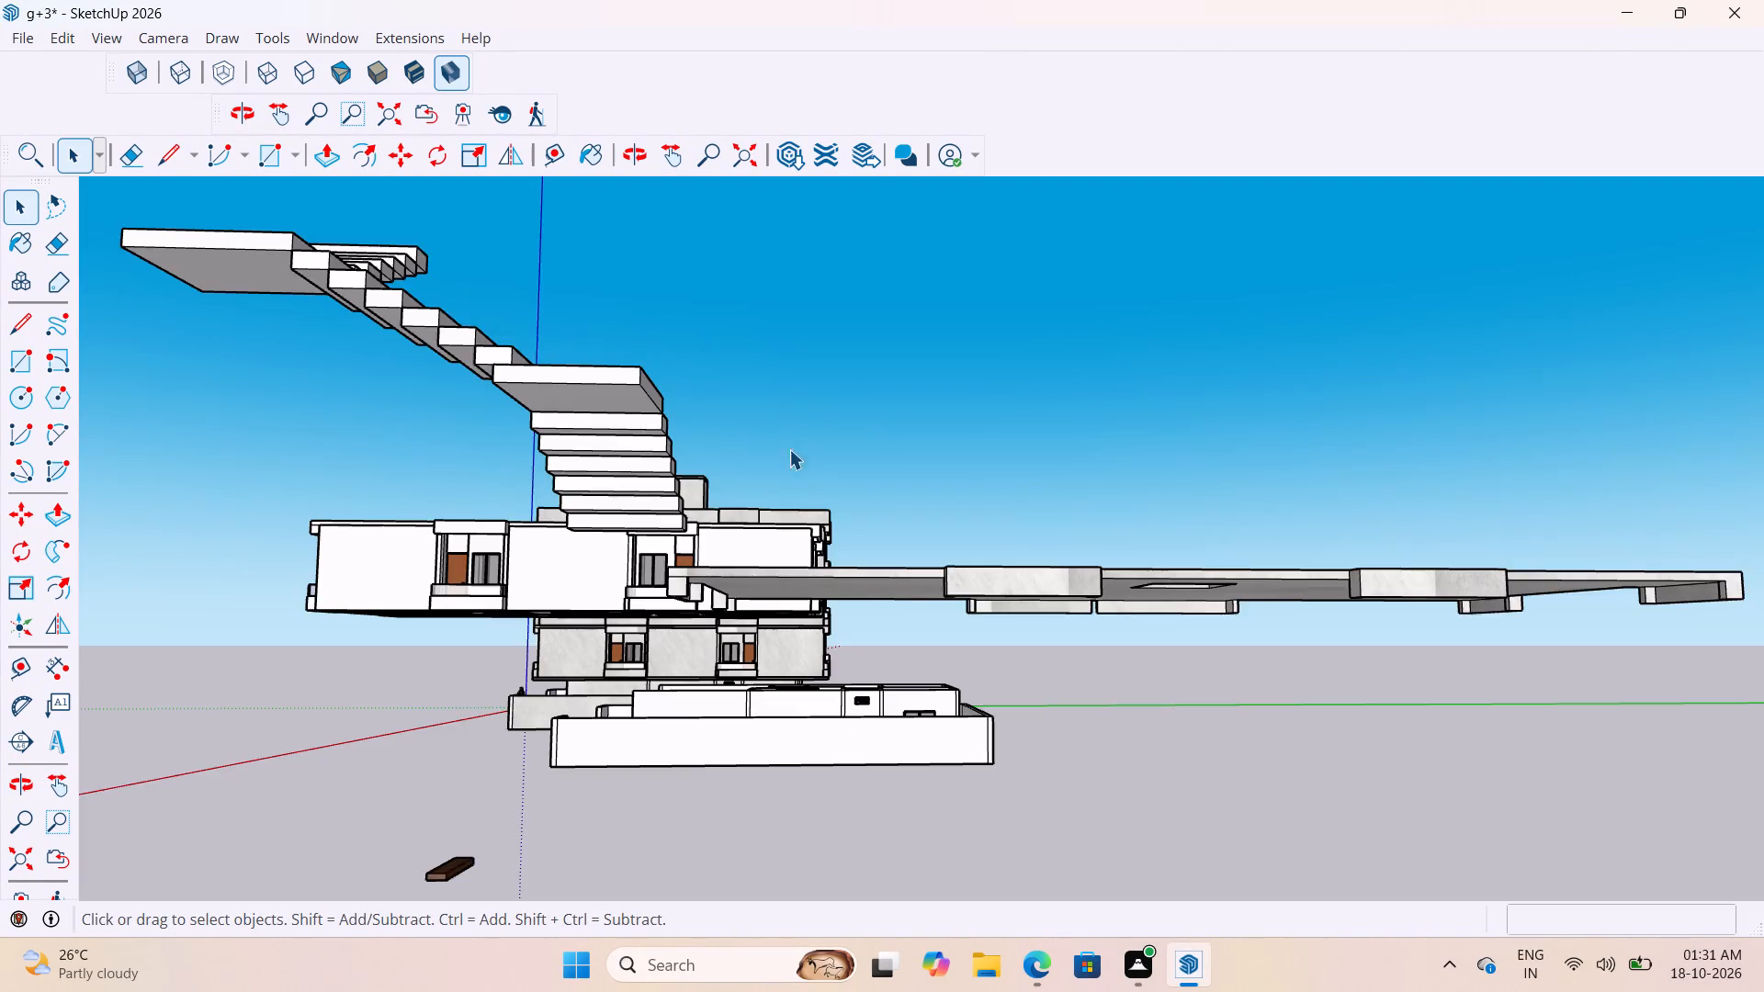
scroll(797, 508, "down", 5)
middle_click_drag(820, 629, 1395, 755)
scroll(1218, 546, "down", 5)
scroll(610, 738, "up", 3)
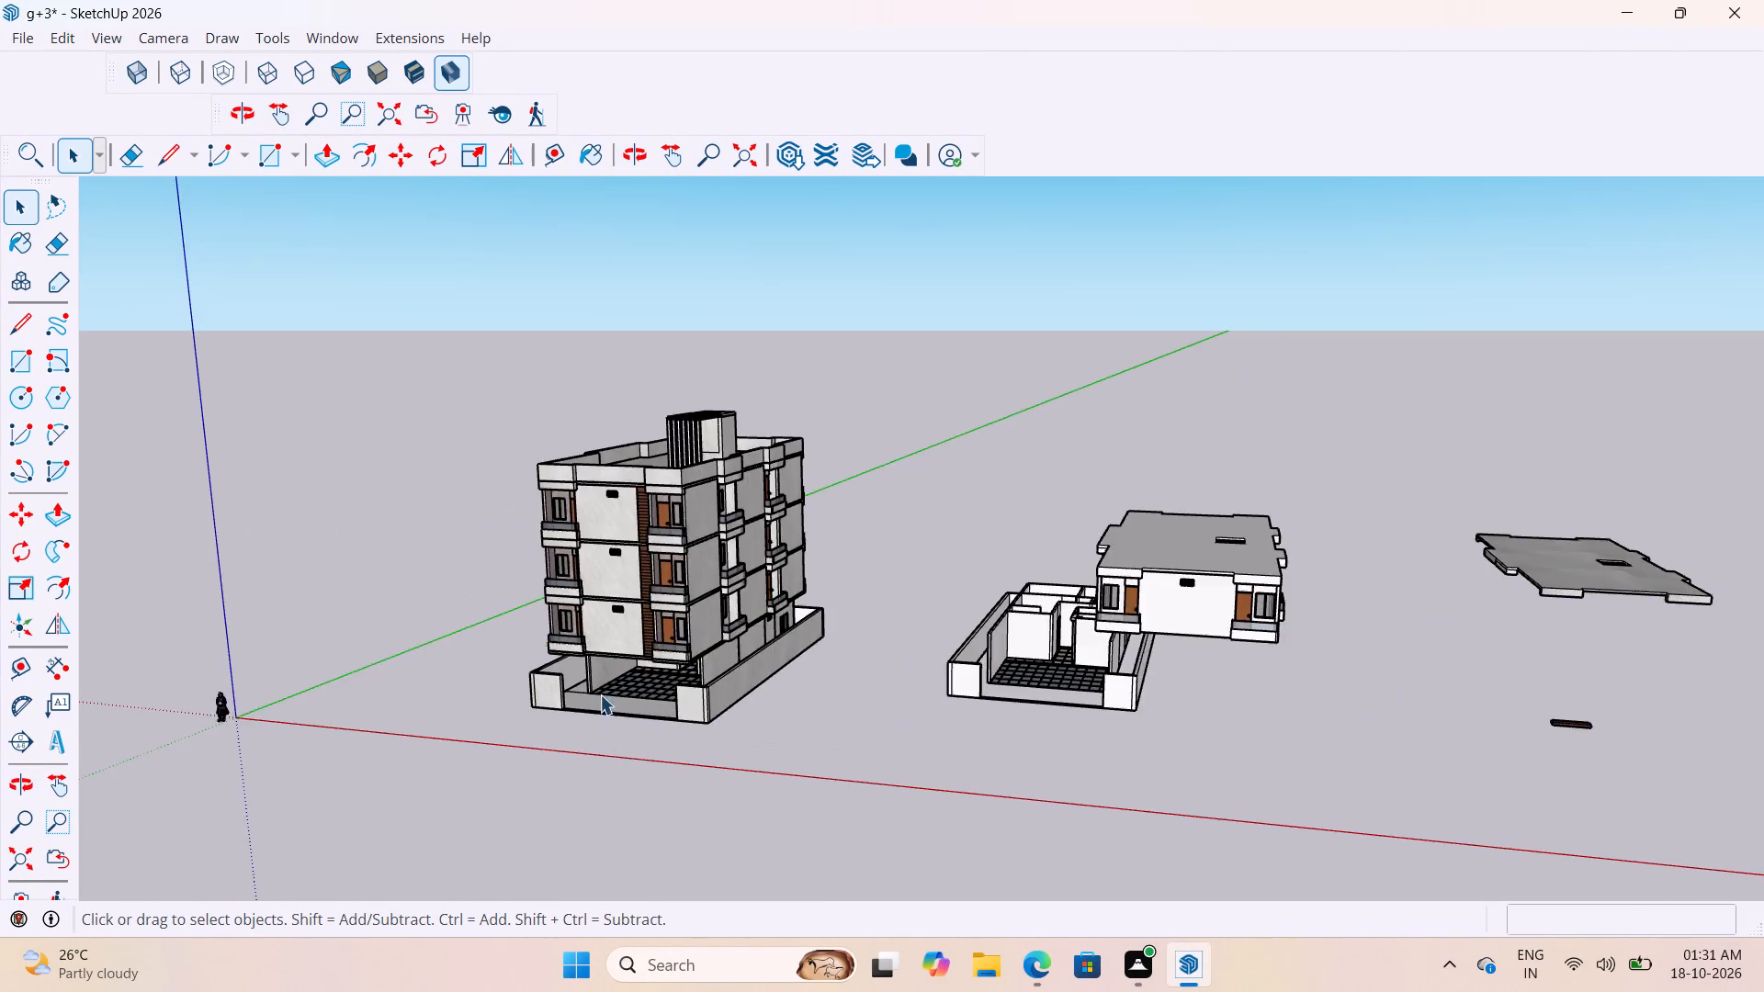
scroll(600, 694, "up", 8)
middle_click_drag(588, 646, 788, 540)
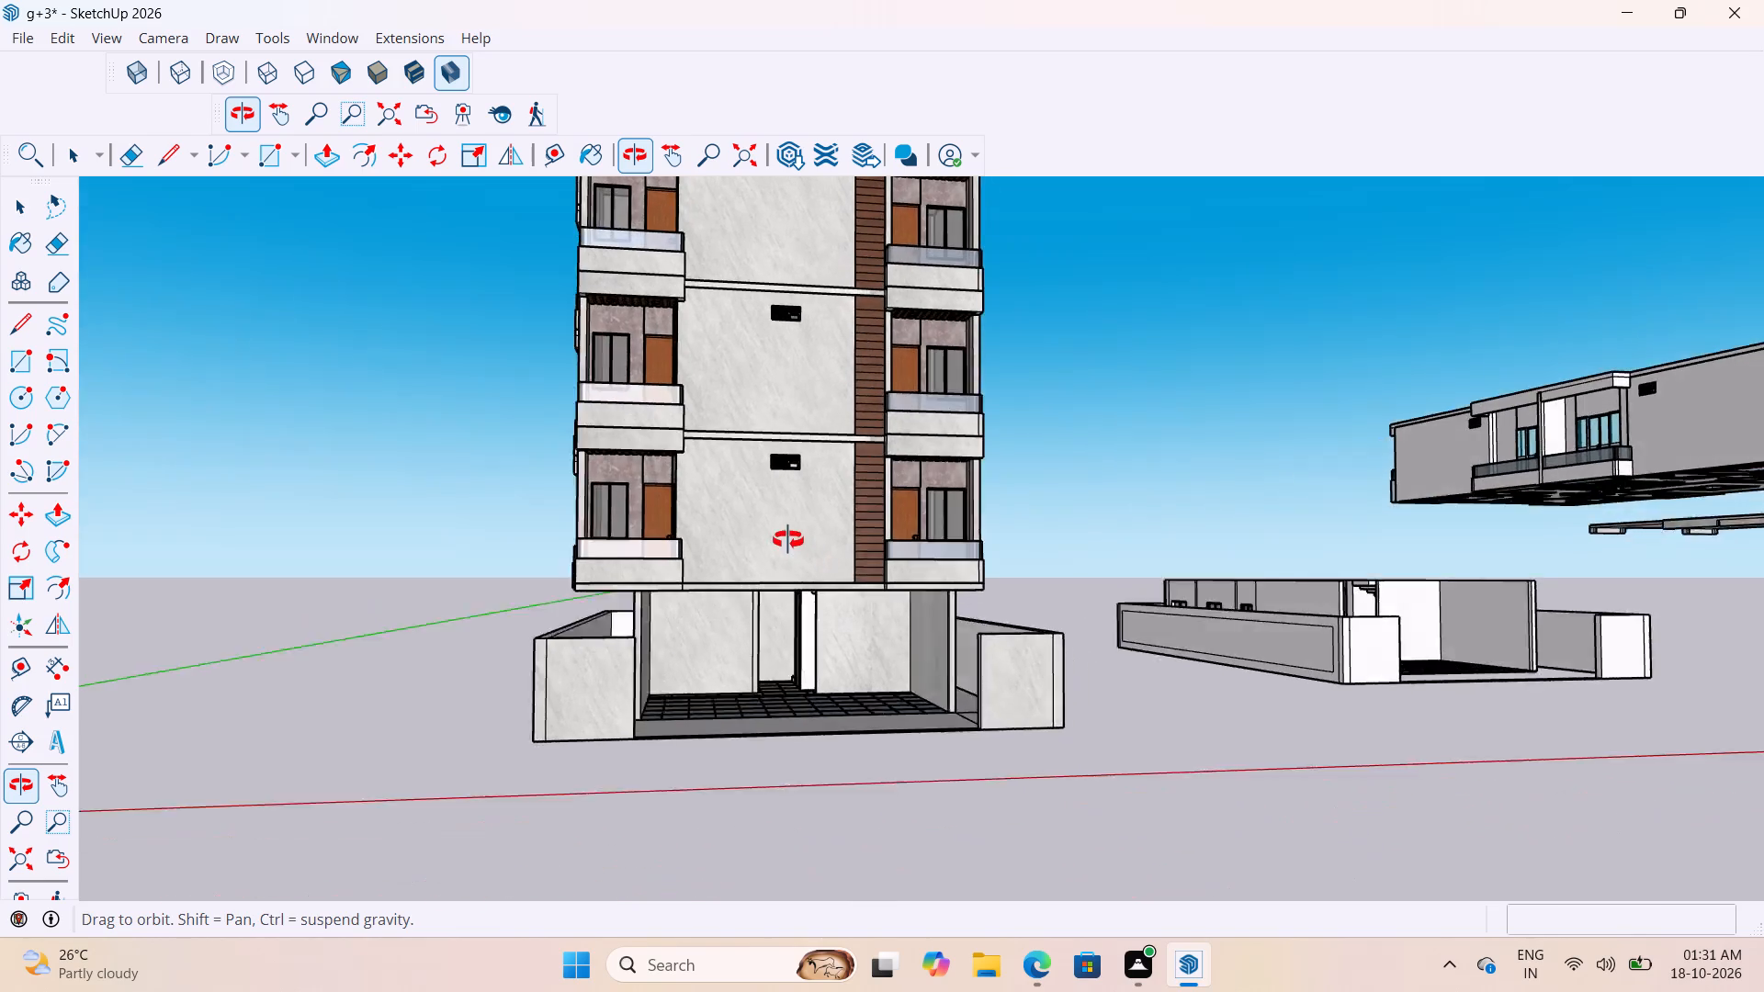
middle_click_drag(788, 540, 771, 533)
scroll(783, 616, "up", 7)
middle_click_drag(844, 616, 1046, 637)
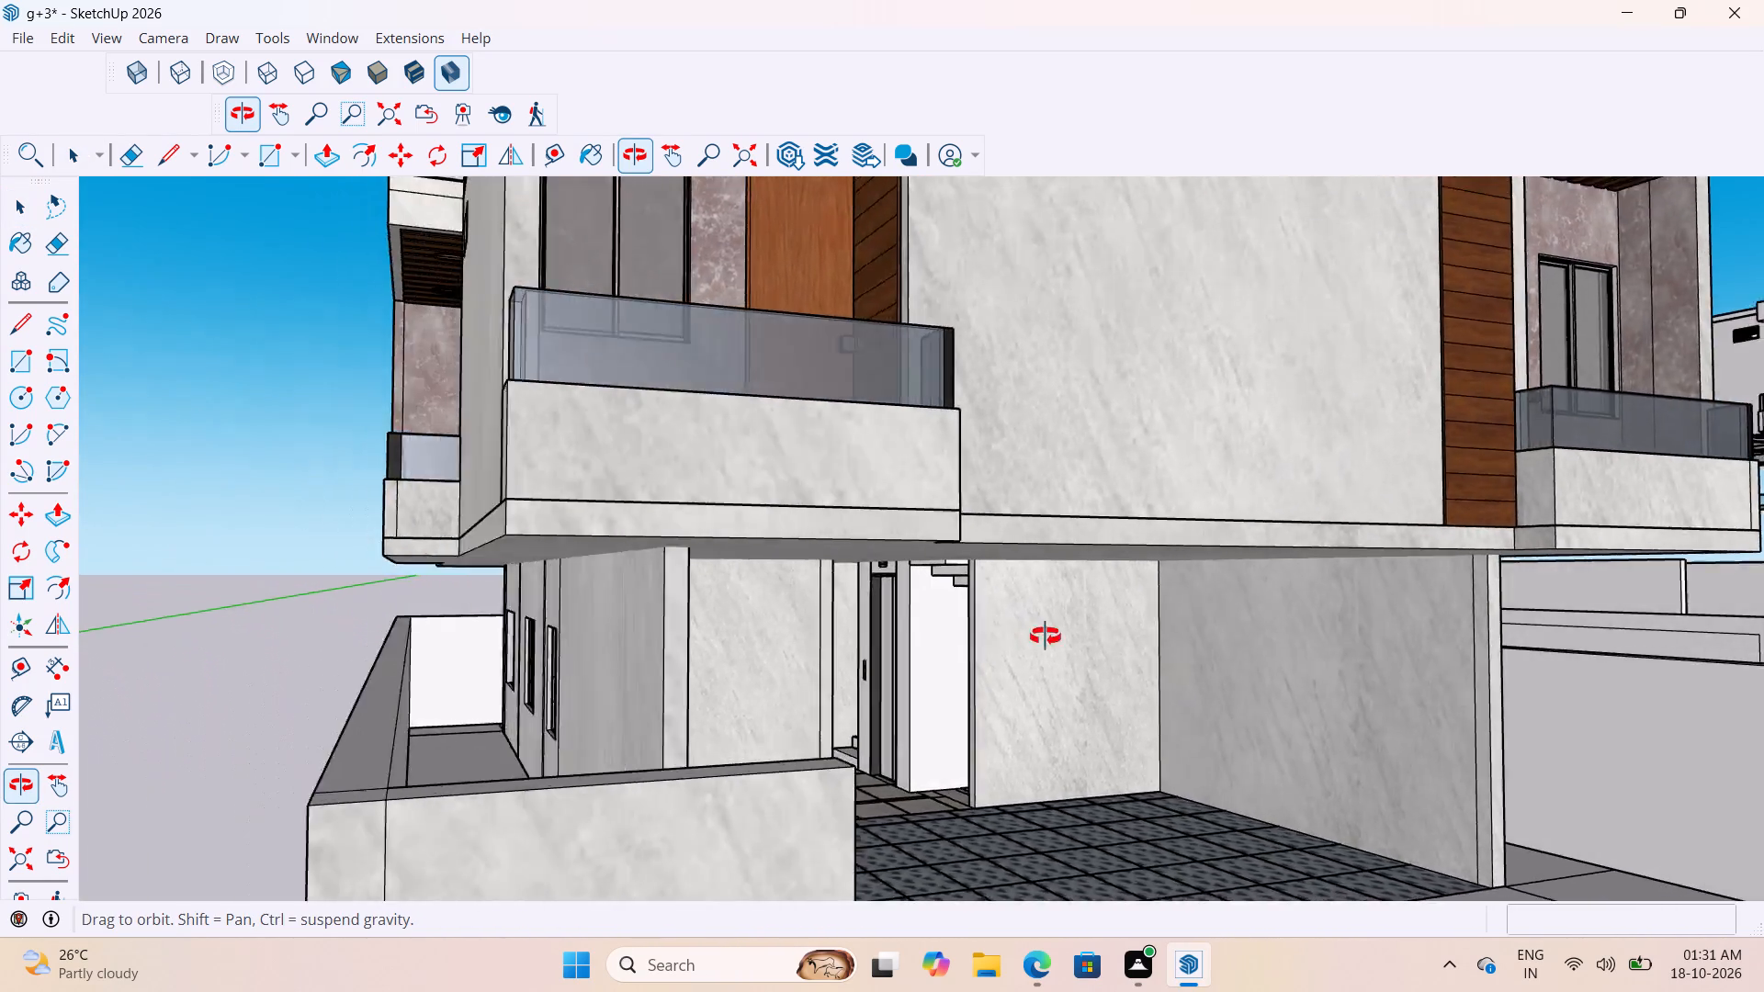
middle_click_drag(1046, 637, 949, 694)
scroll(921, 637, "down", 15)
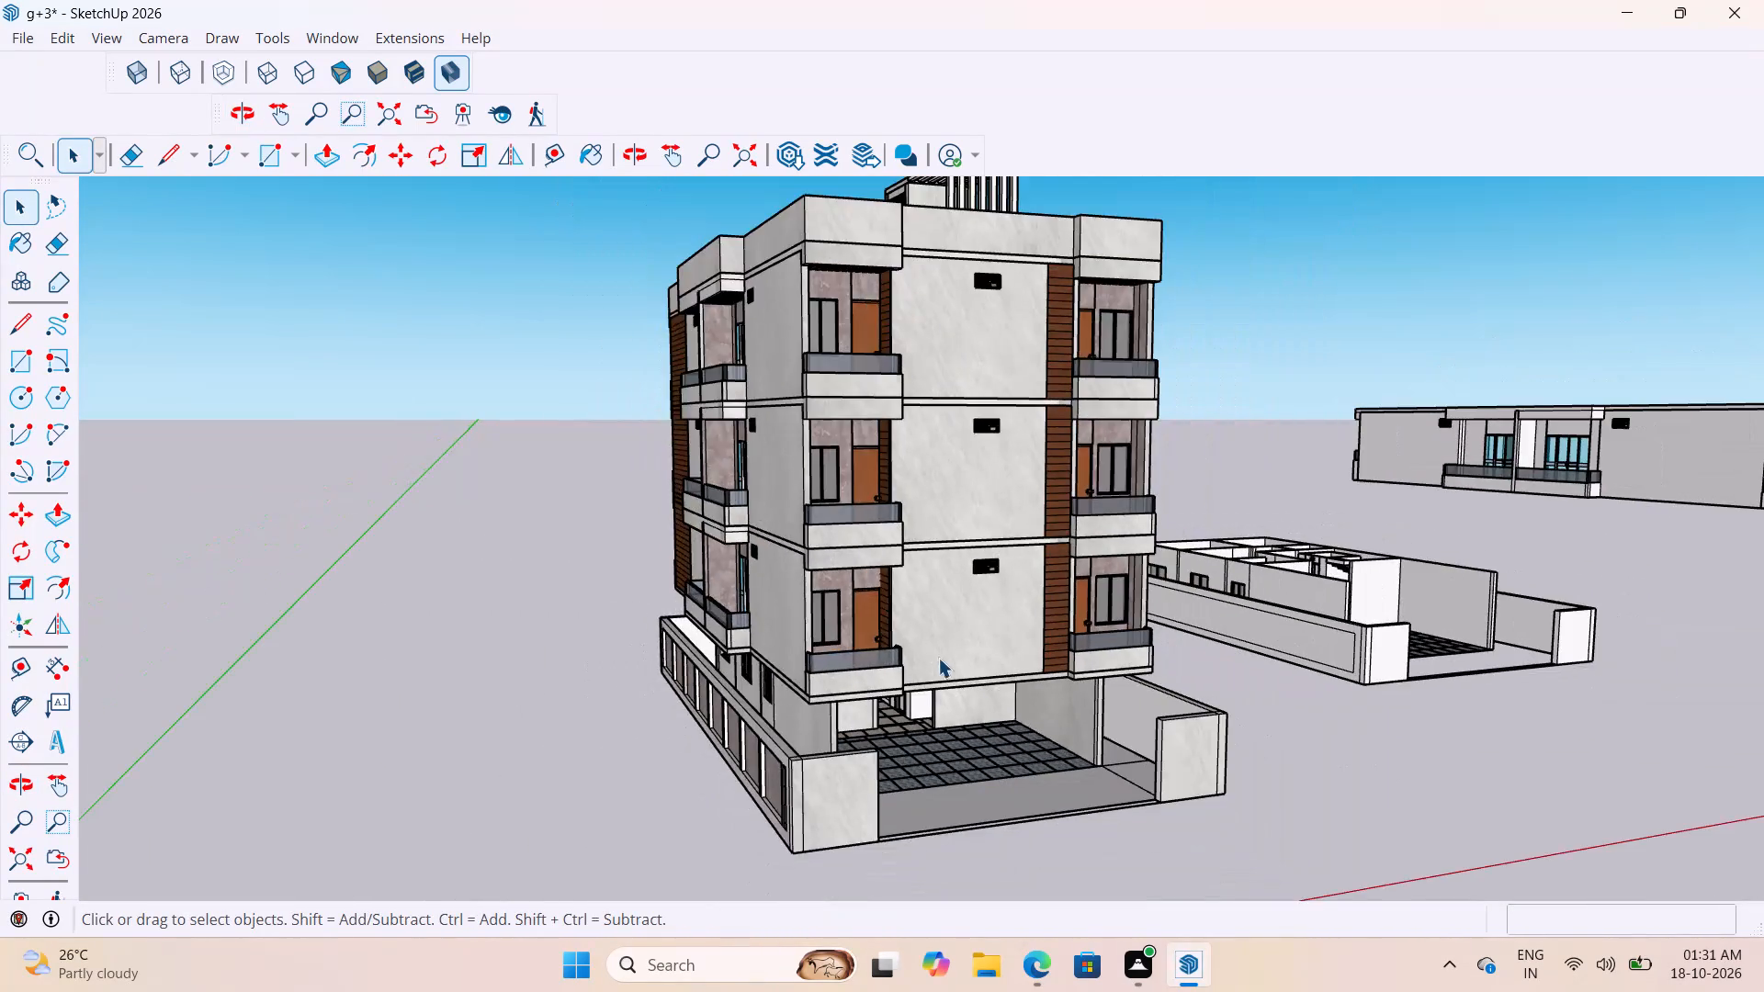
scroll(1062, 783, "up", 6)
scroll(930, 756, "down", 16)
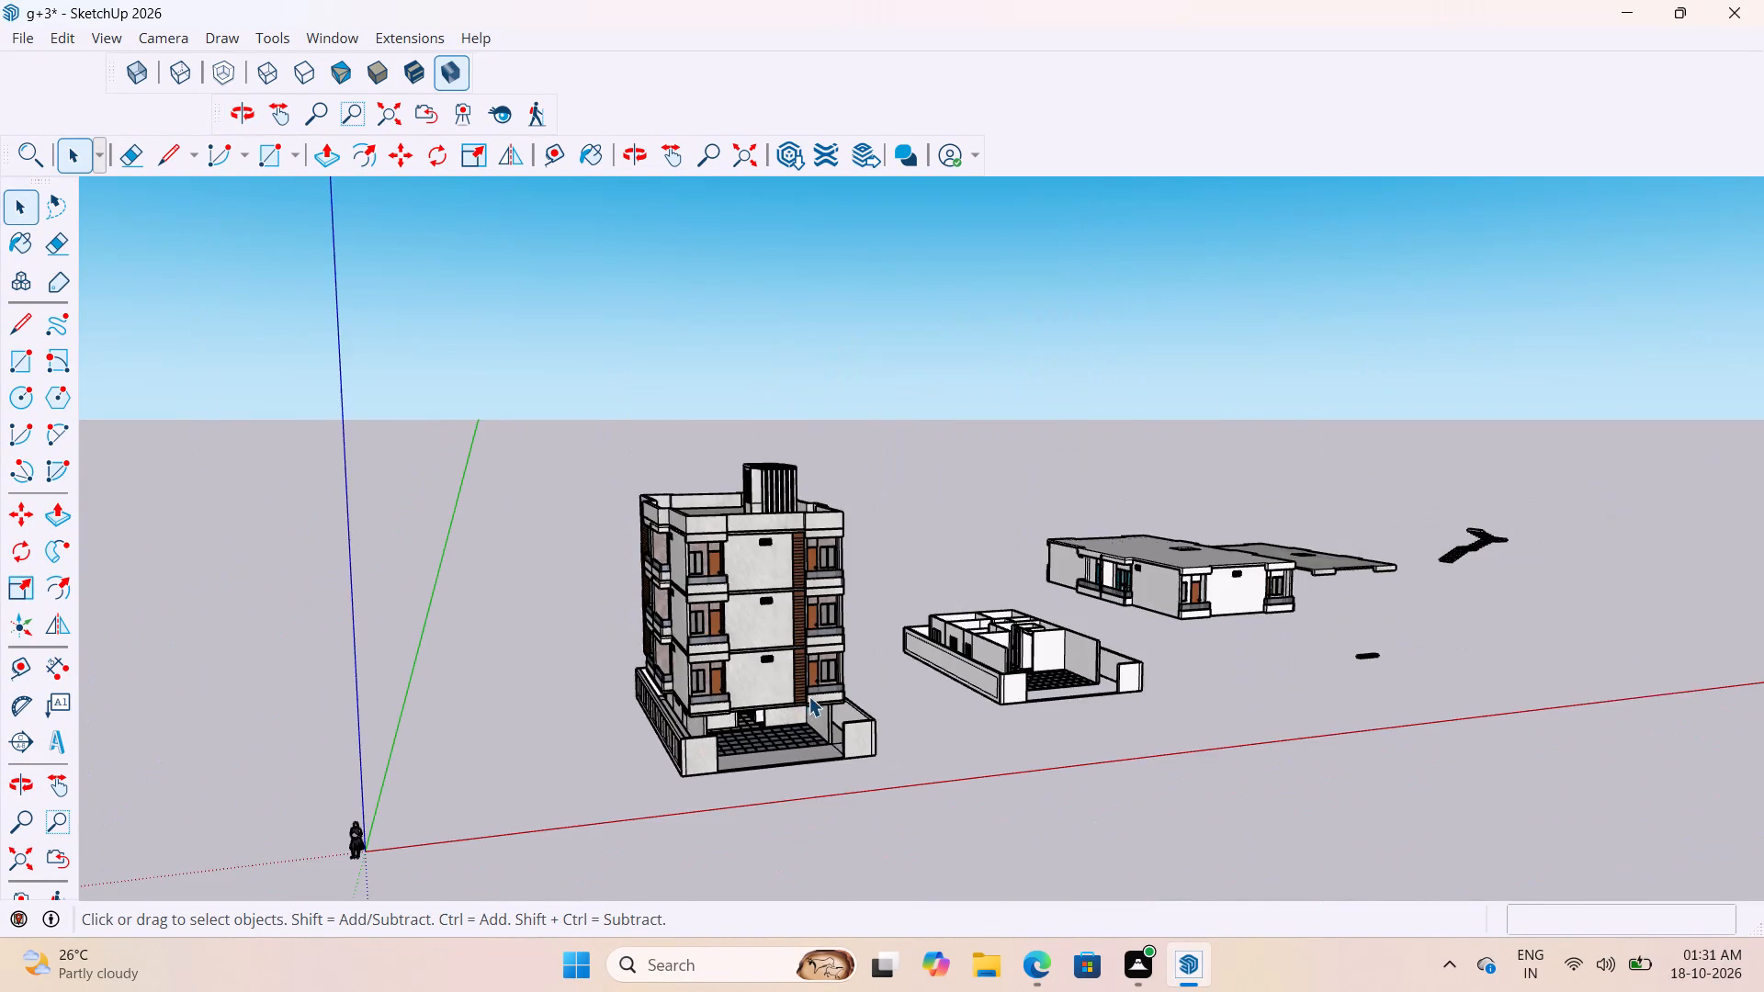
middle_click_drag(808, 696, 782, 740)
Import the downloaded 3D+LIGHTNING+-+OUTDOOR+WALL+LIGHT+FIXTURE+19 file and place it on open ground behind the separate floor models.
left_click(15, 29)
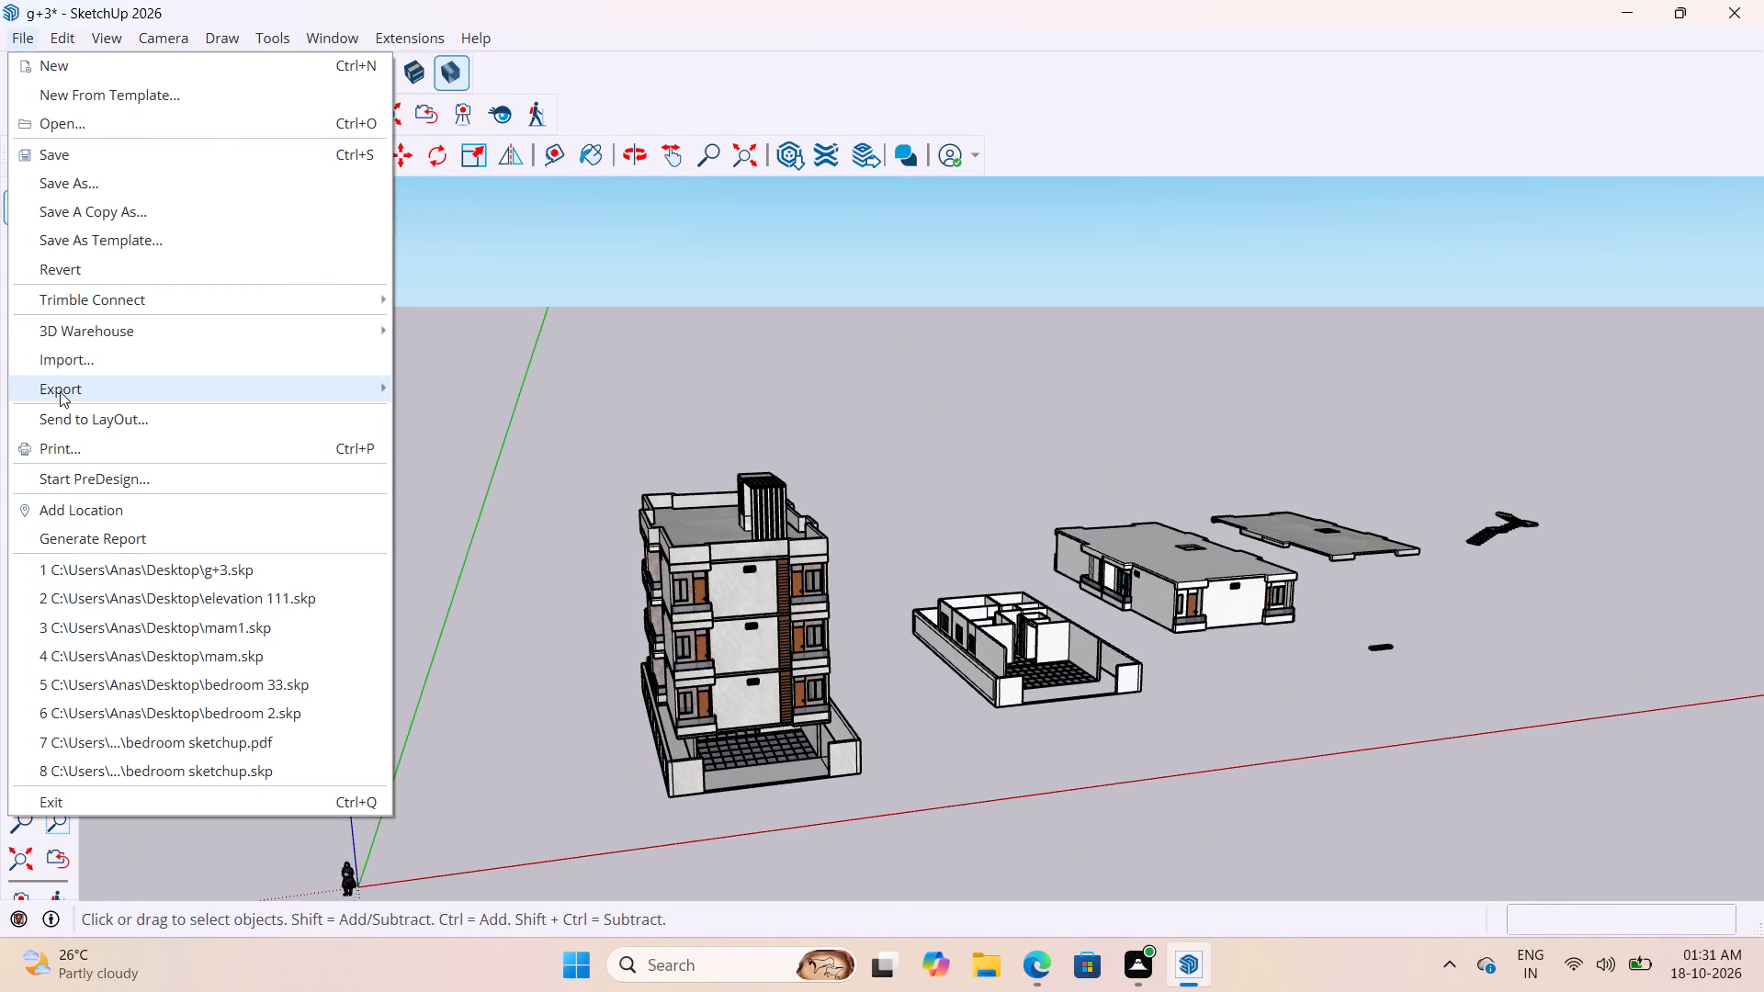
left_click(62, 364)
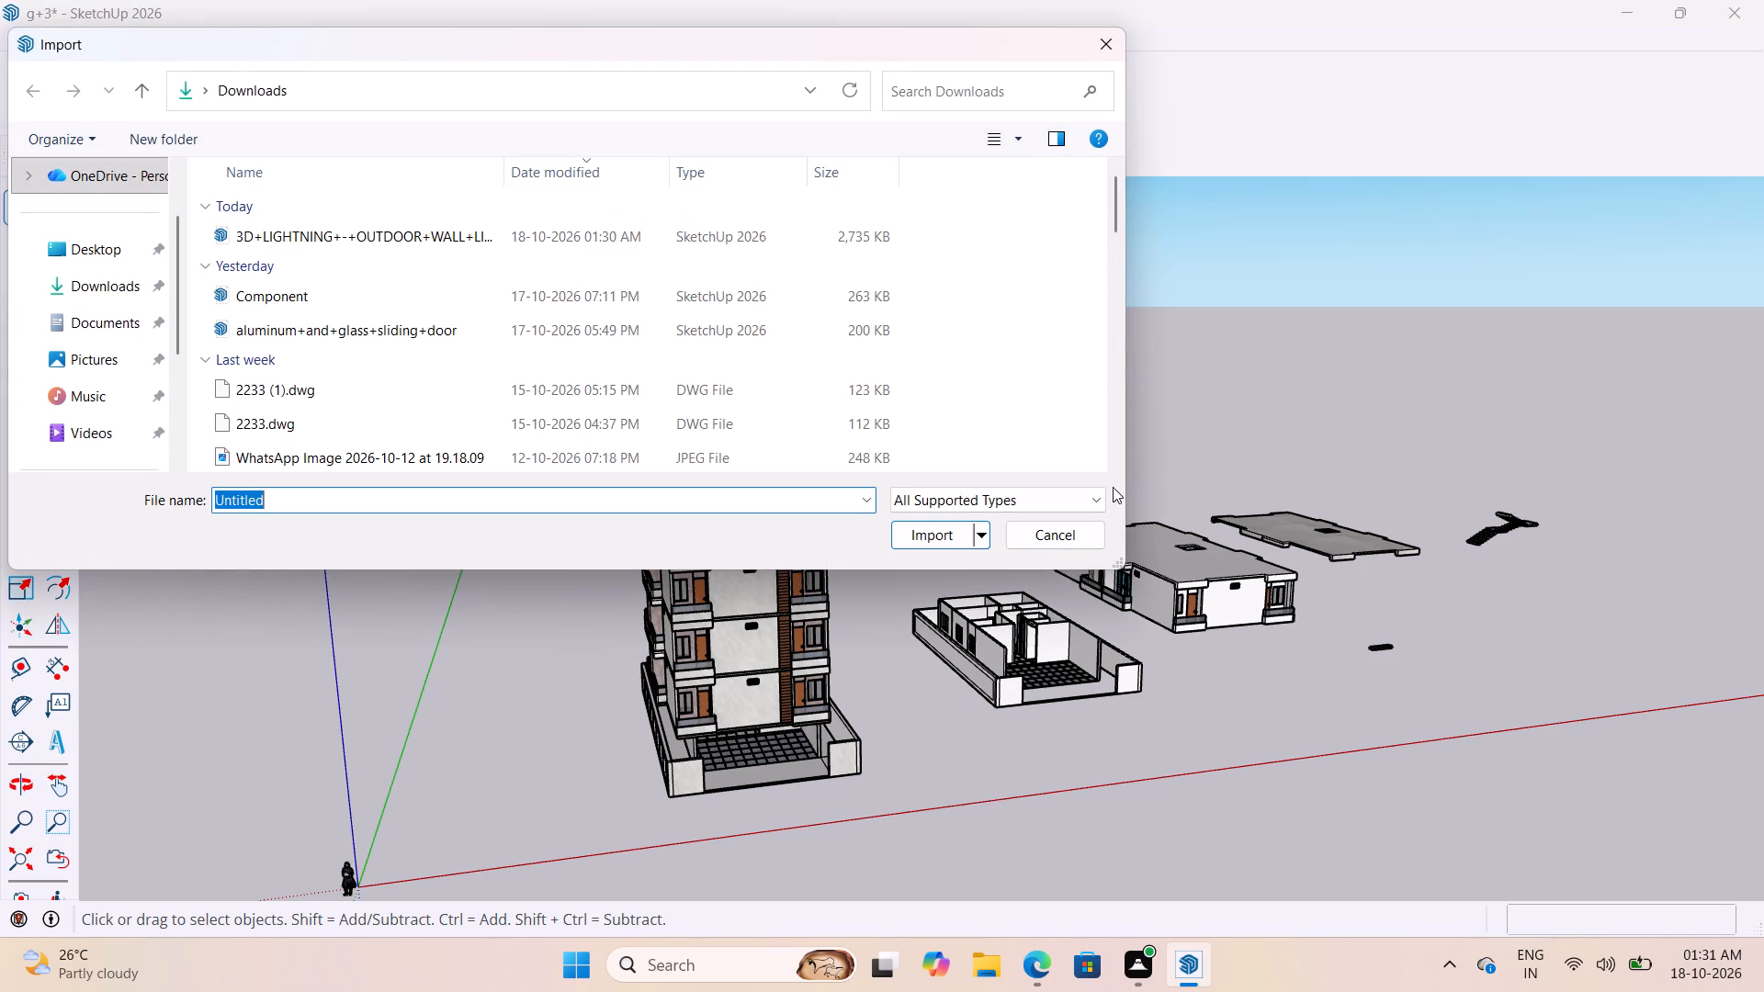
left_click(342, 230)
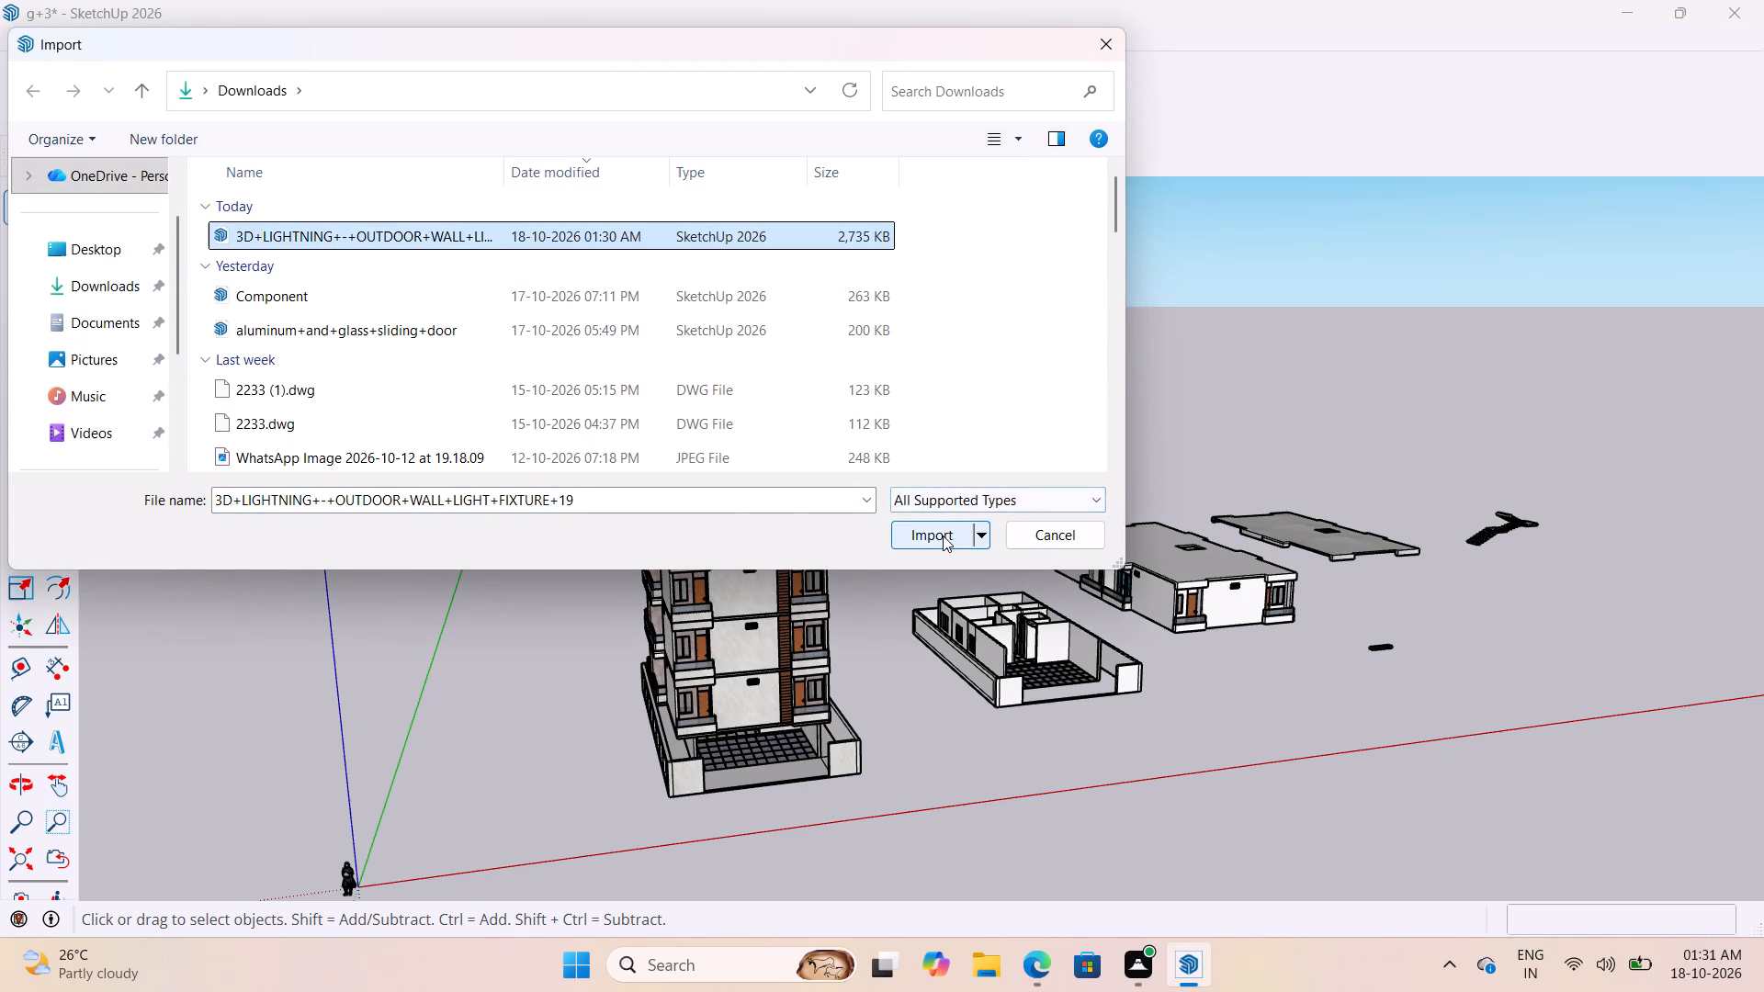
left_click(943, 535)
scroll(1029, 431, "up", 5)
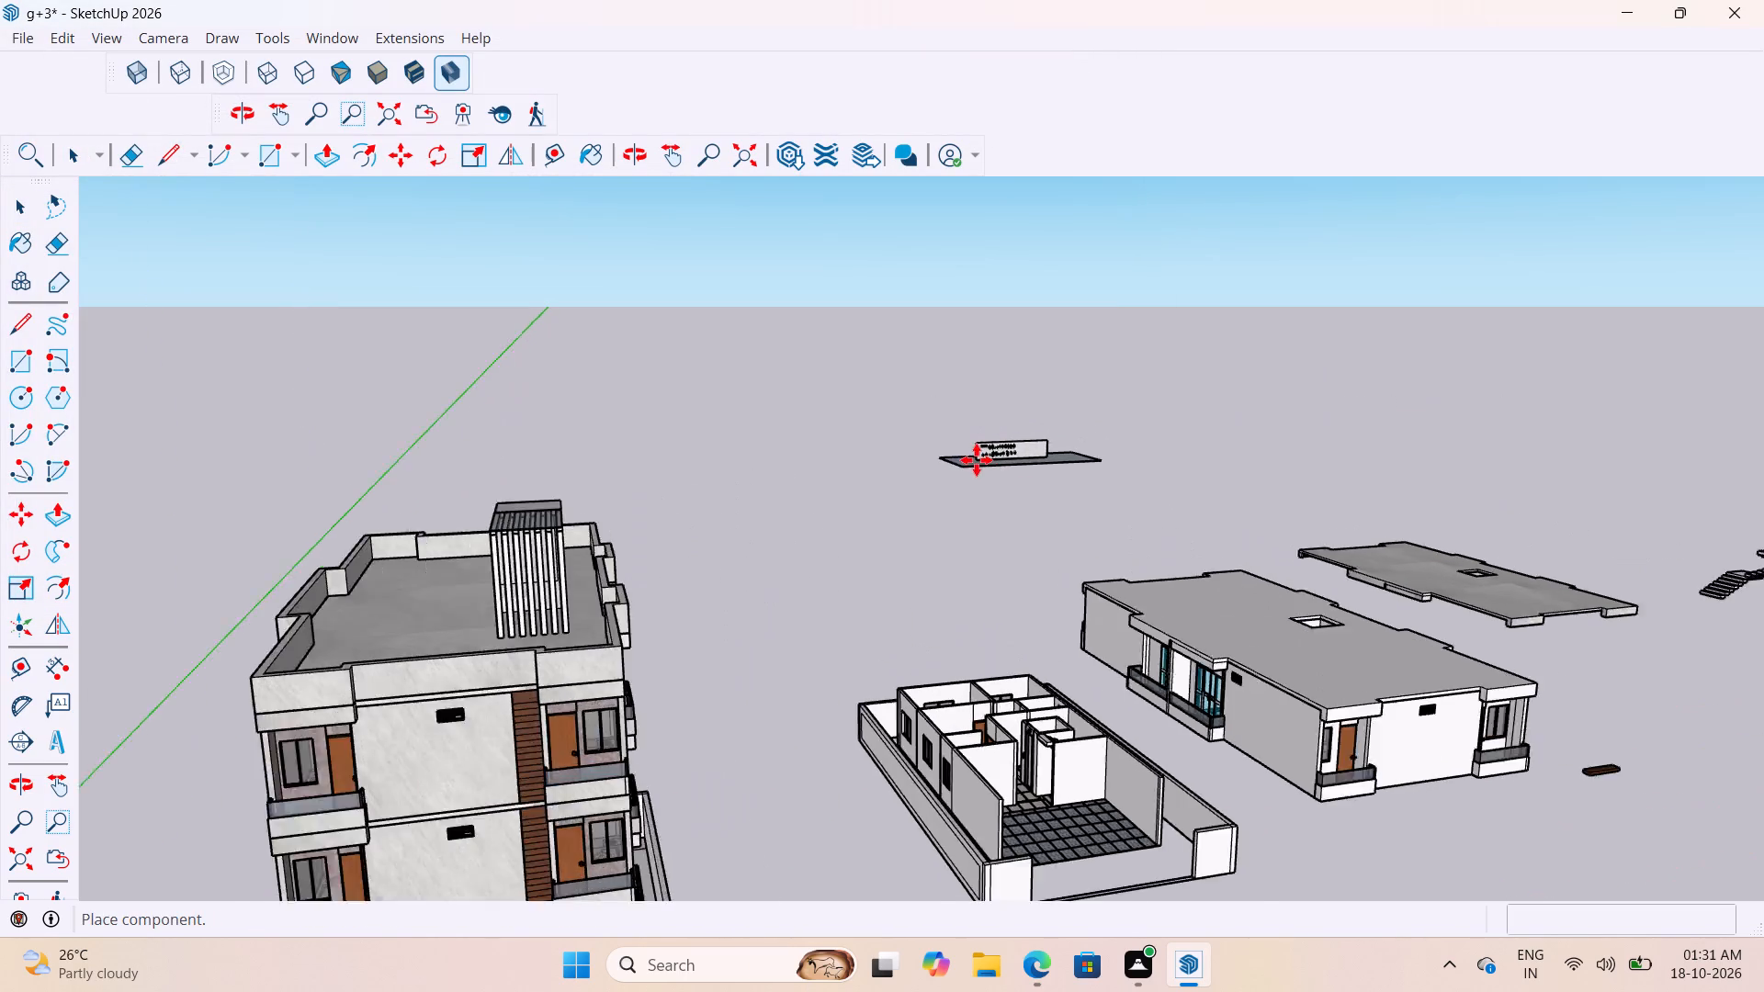
scroll(977, 460, "up", 1)
left_click(959, 471)
key("space")
Open the imported lighting component for editing and inspect the cylindrical wall lights in its lower row up close.
scroll(989, 451, "up", 11)
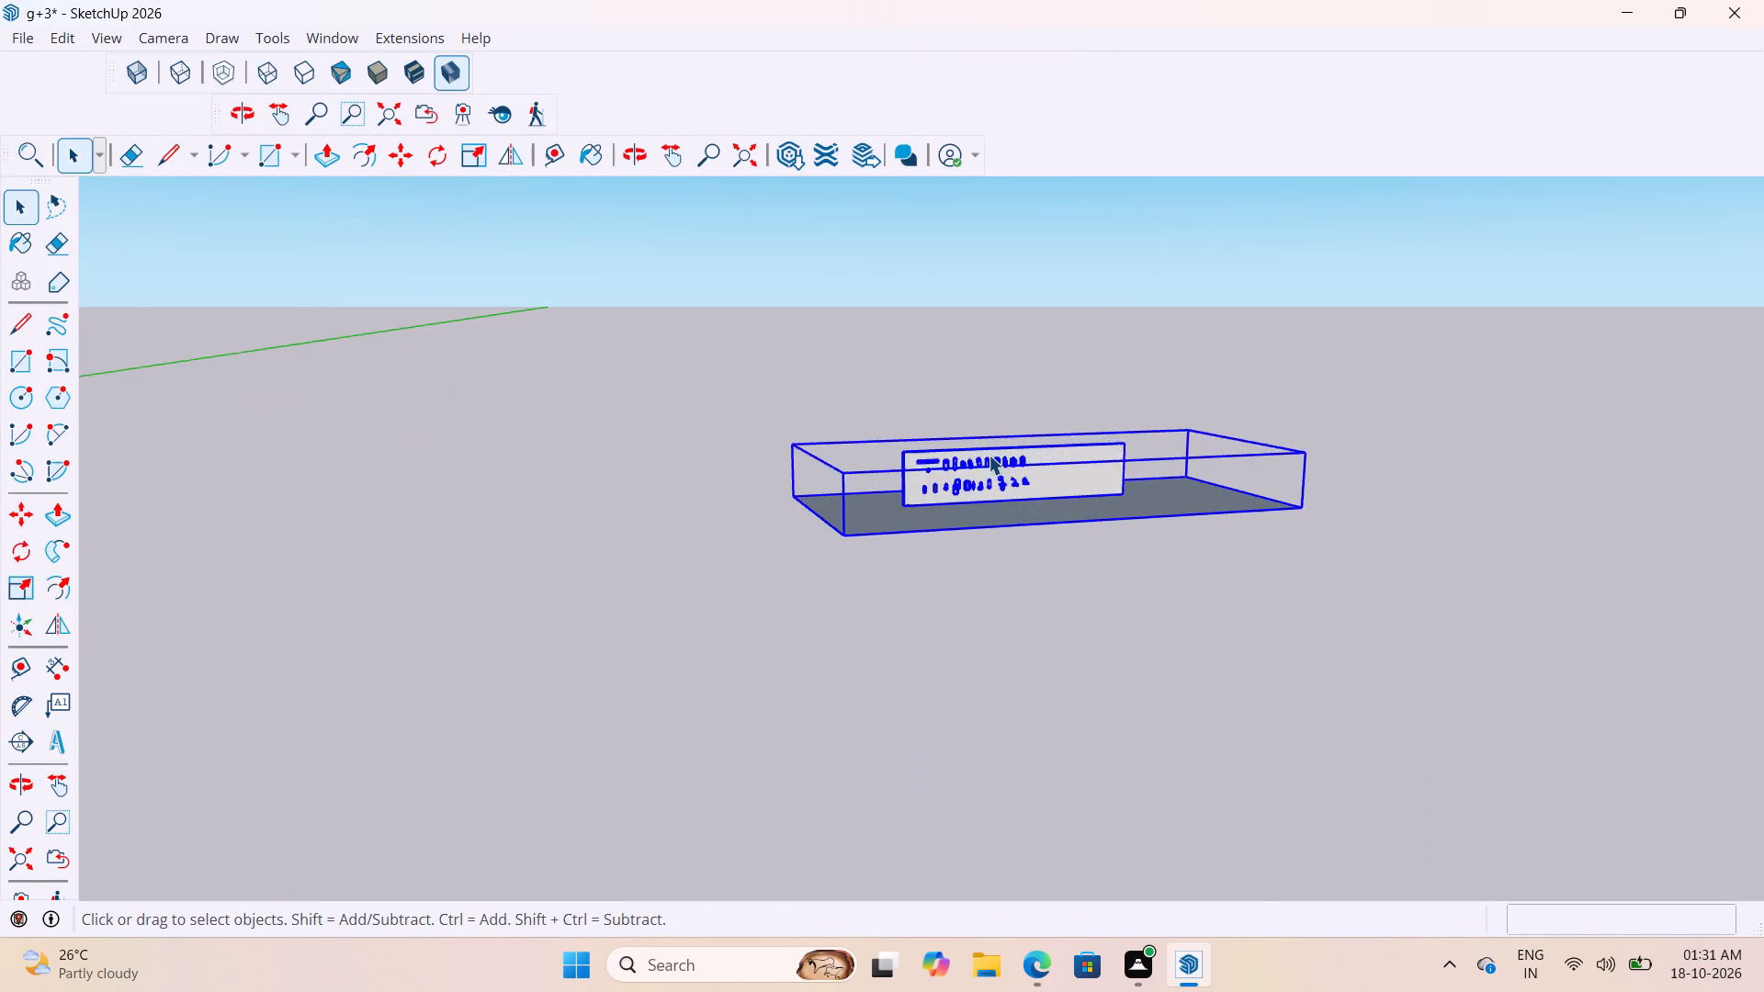
scroll(989, 455, "up", 14)
triple_click(972, 472)
scroll(758, 615, "up", 6)
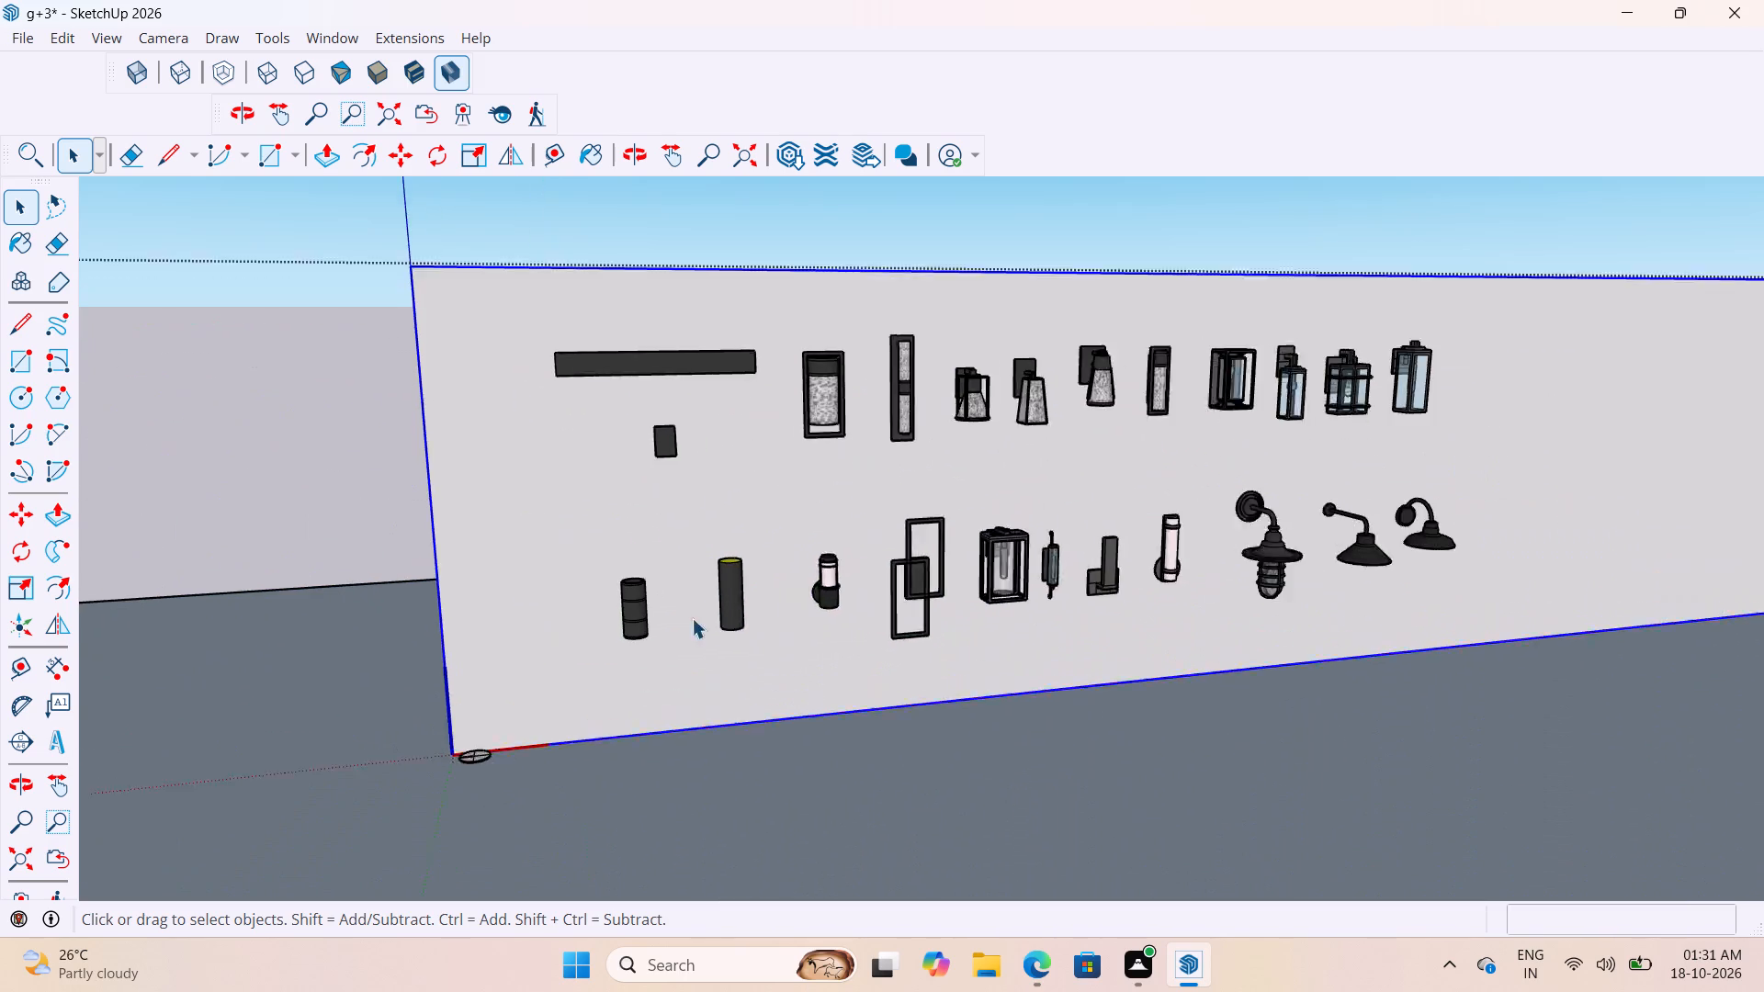
scroll(692, 618, "up", 1)
left_click(613, 610)
scroll(617, 611, "up", 8)
middle_click_drag(617, 611, 776, 715)
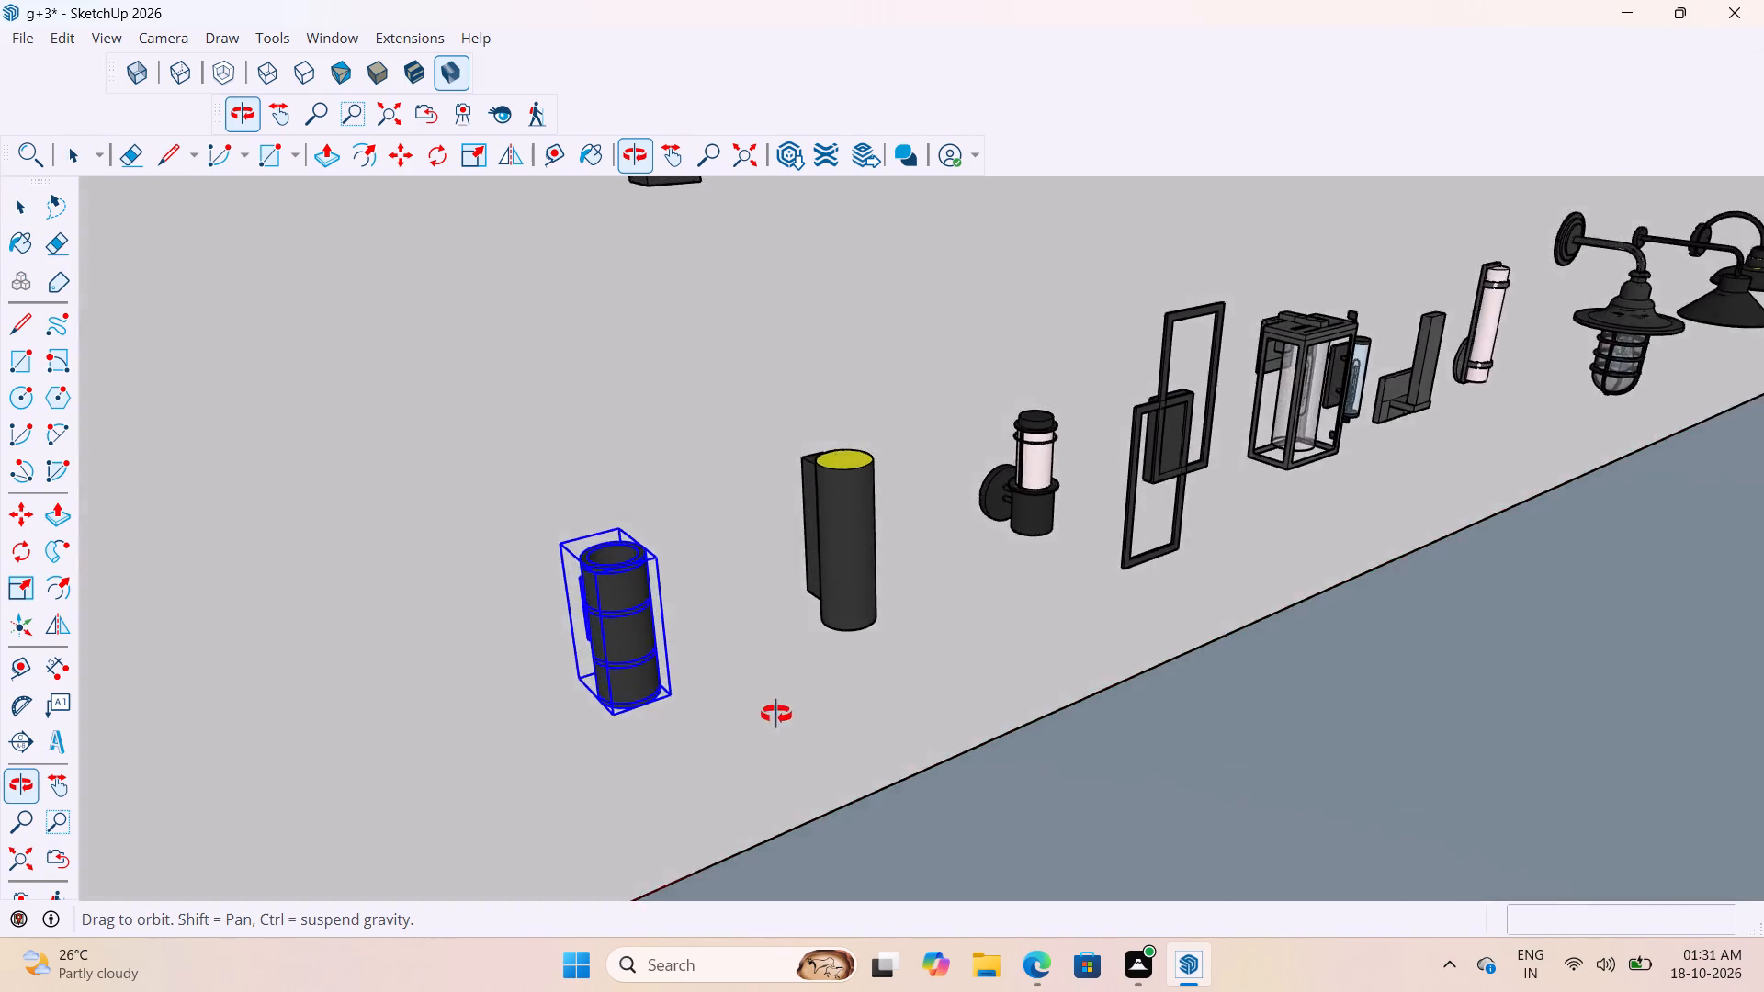
middle_click_drag(776, 715, 679, 713)
left_click(976, 863)
scroll(878, 581, "up", 6)
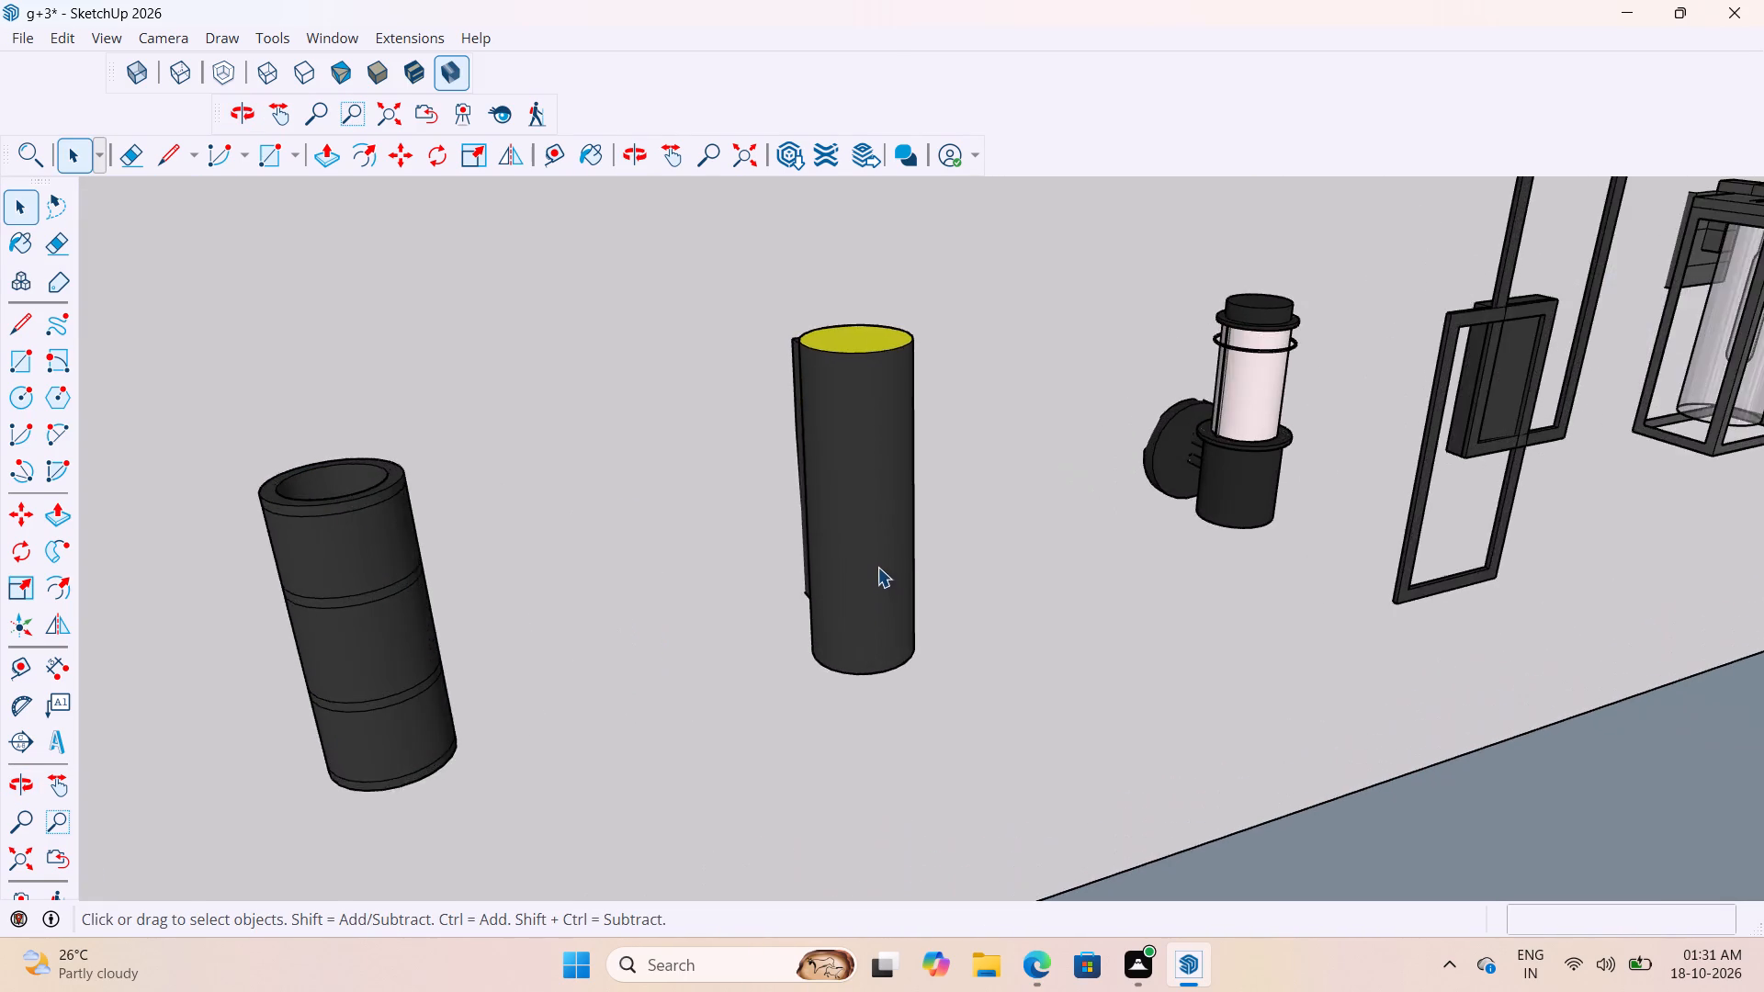
scroll(877, 569, "down", 5)
middle_click_drag(875, 579, 1048, 406)
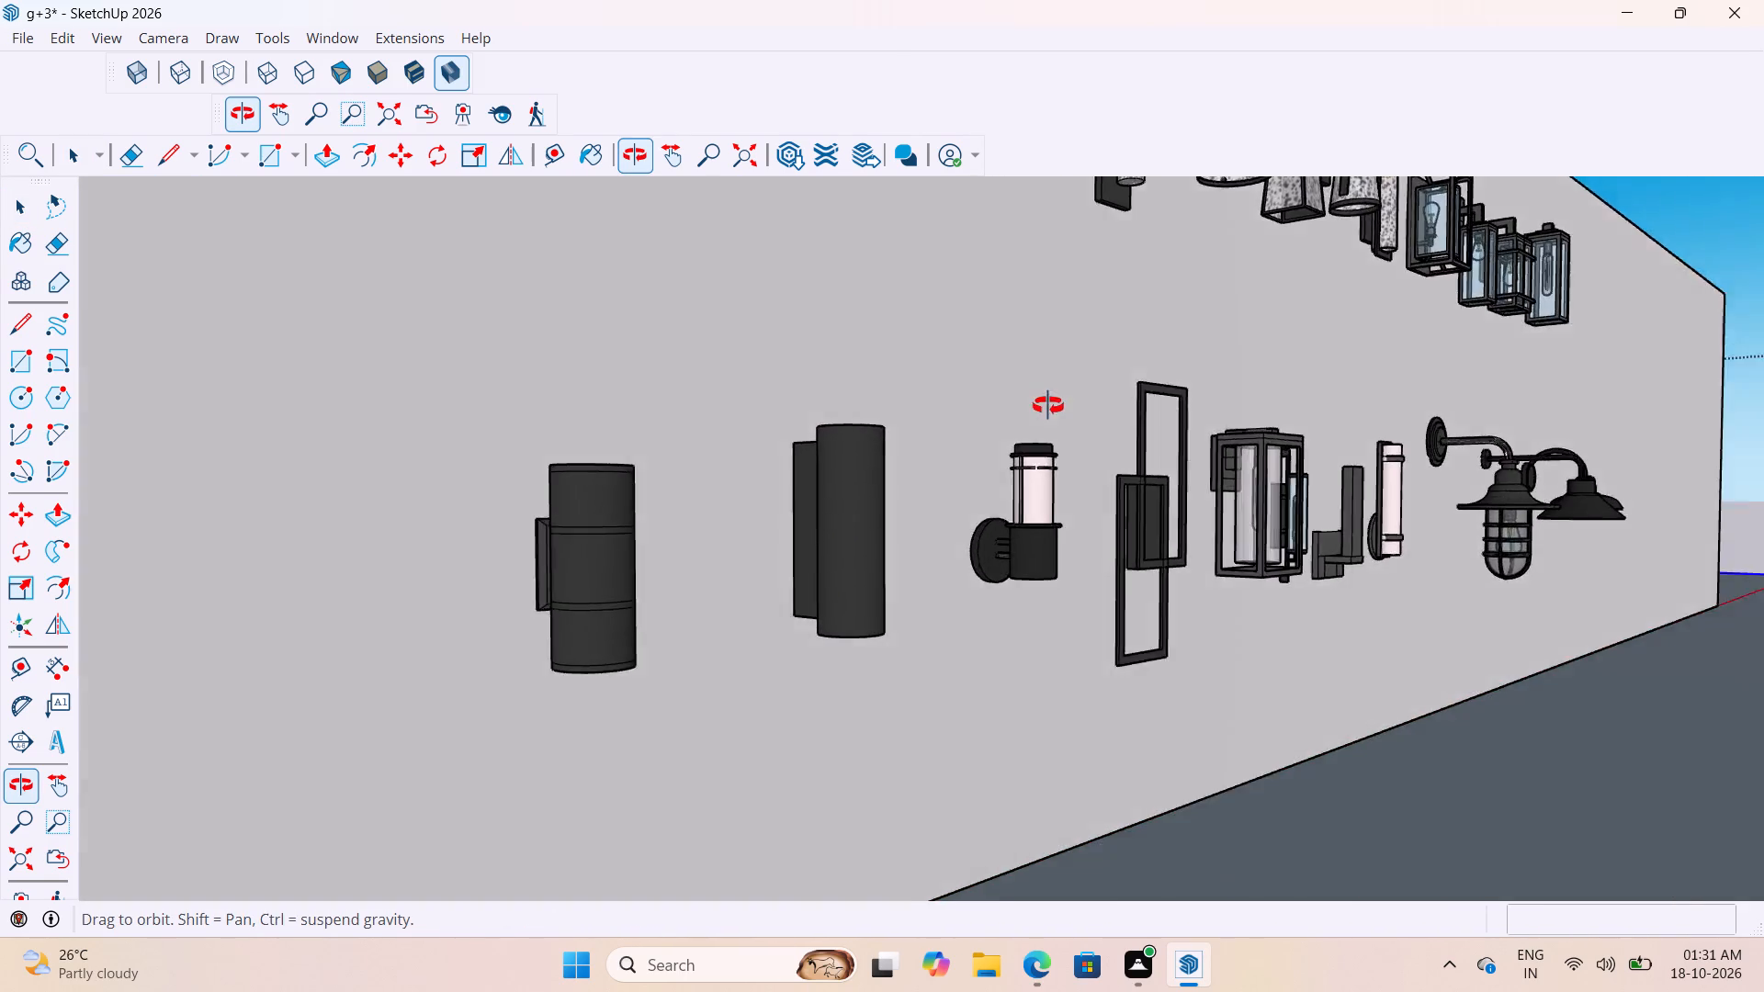
middle_click_drag(1048, 406, 873, 519)
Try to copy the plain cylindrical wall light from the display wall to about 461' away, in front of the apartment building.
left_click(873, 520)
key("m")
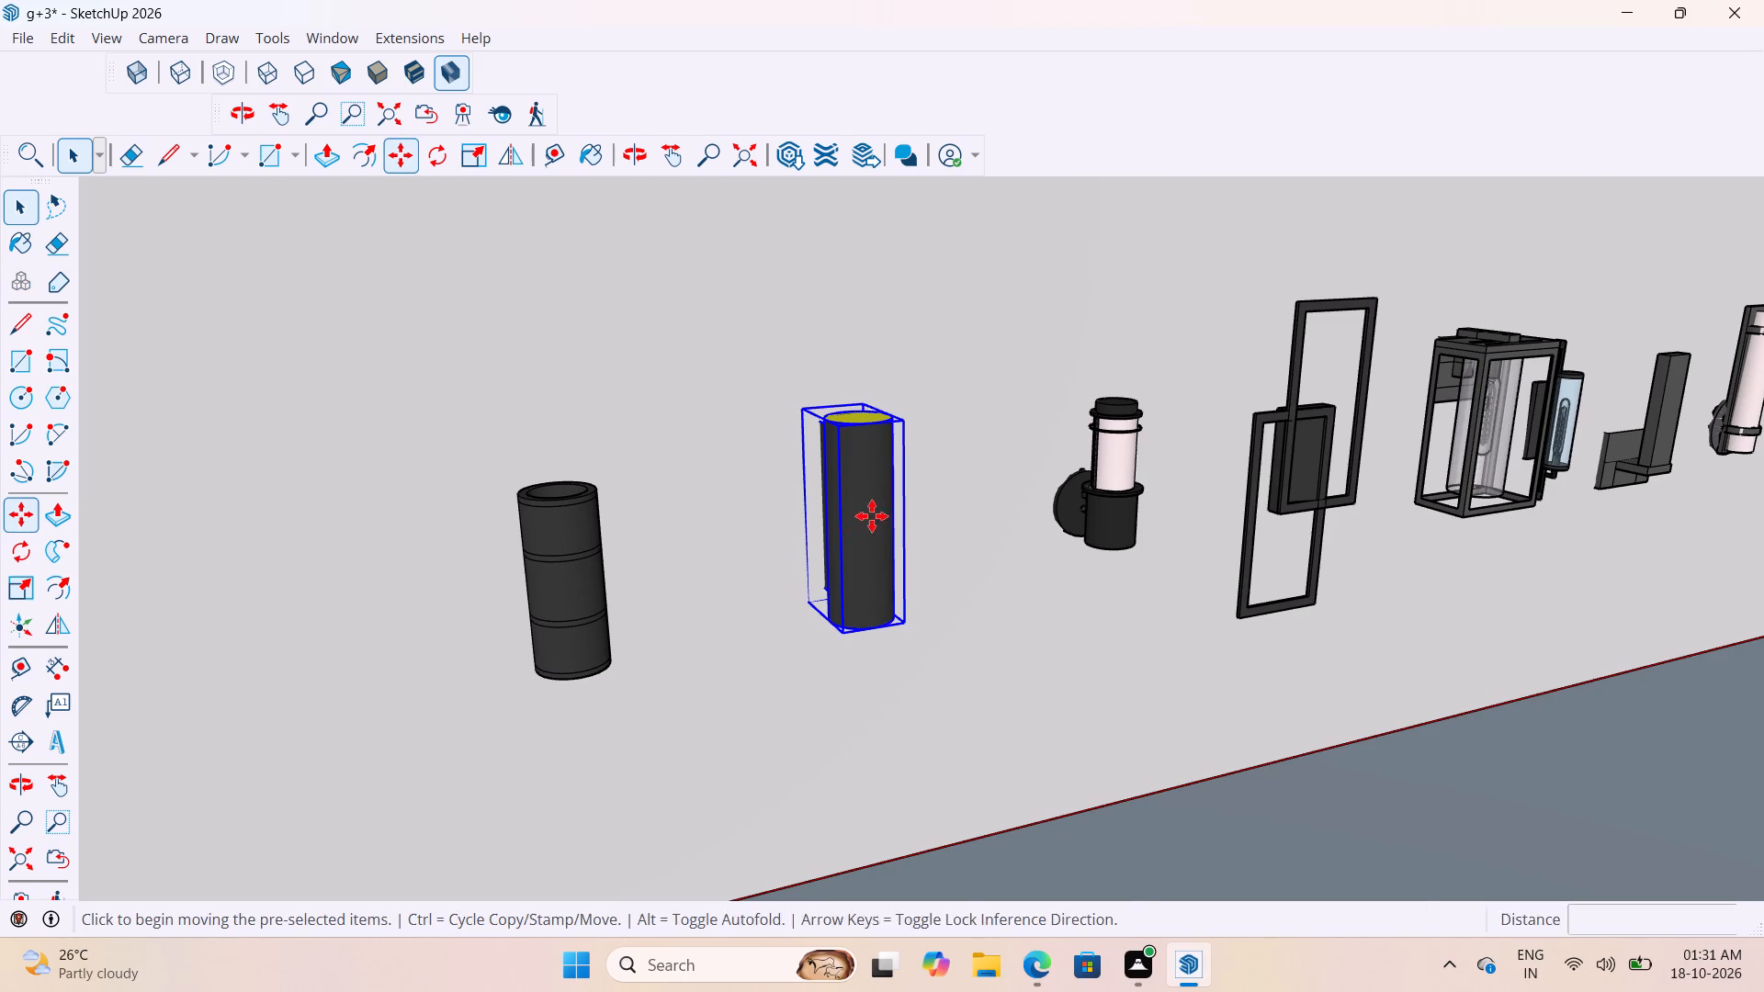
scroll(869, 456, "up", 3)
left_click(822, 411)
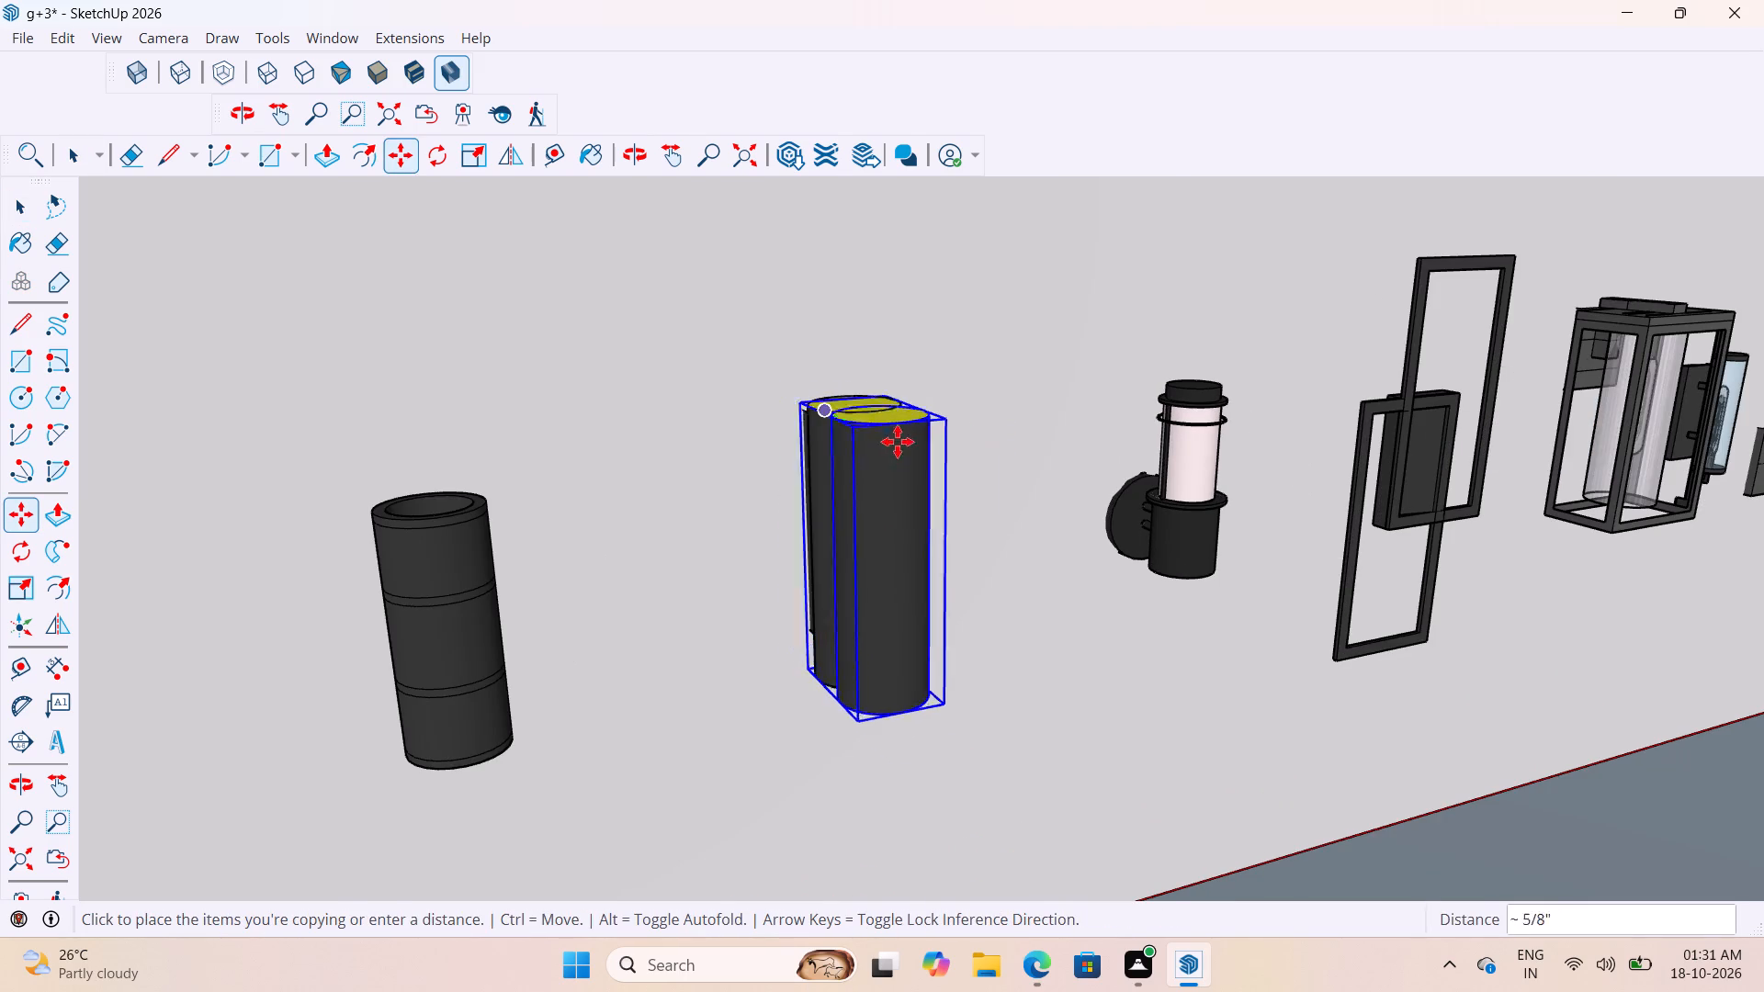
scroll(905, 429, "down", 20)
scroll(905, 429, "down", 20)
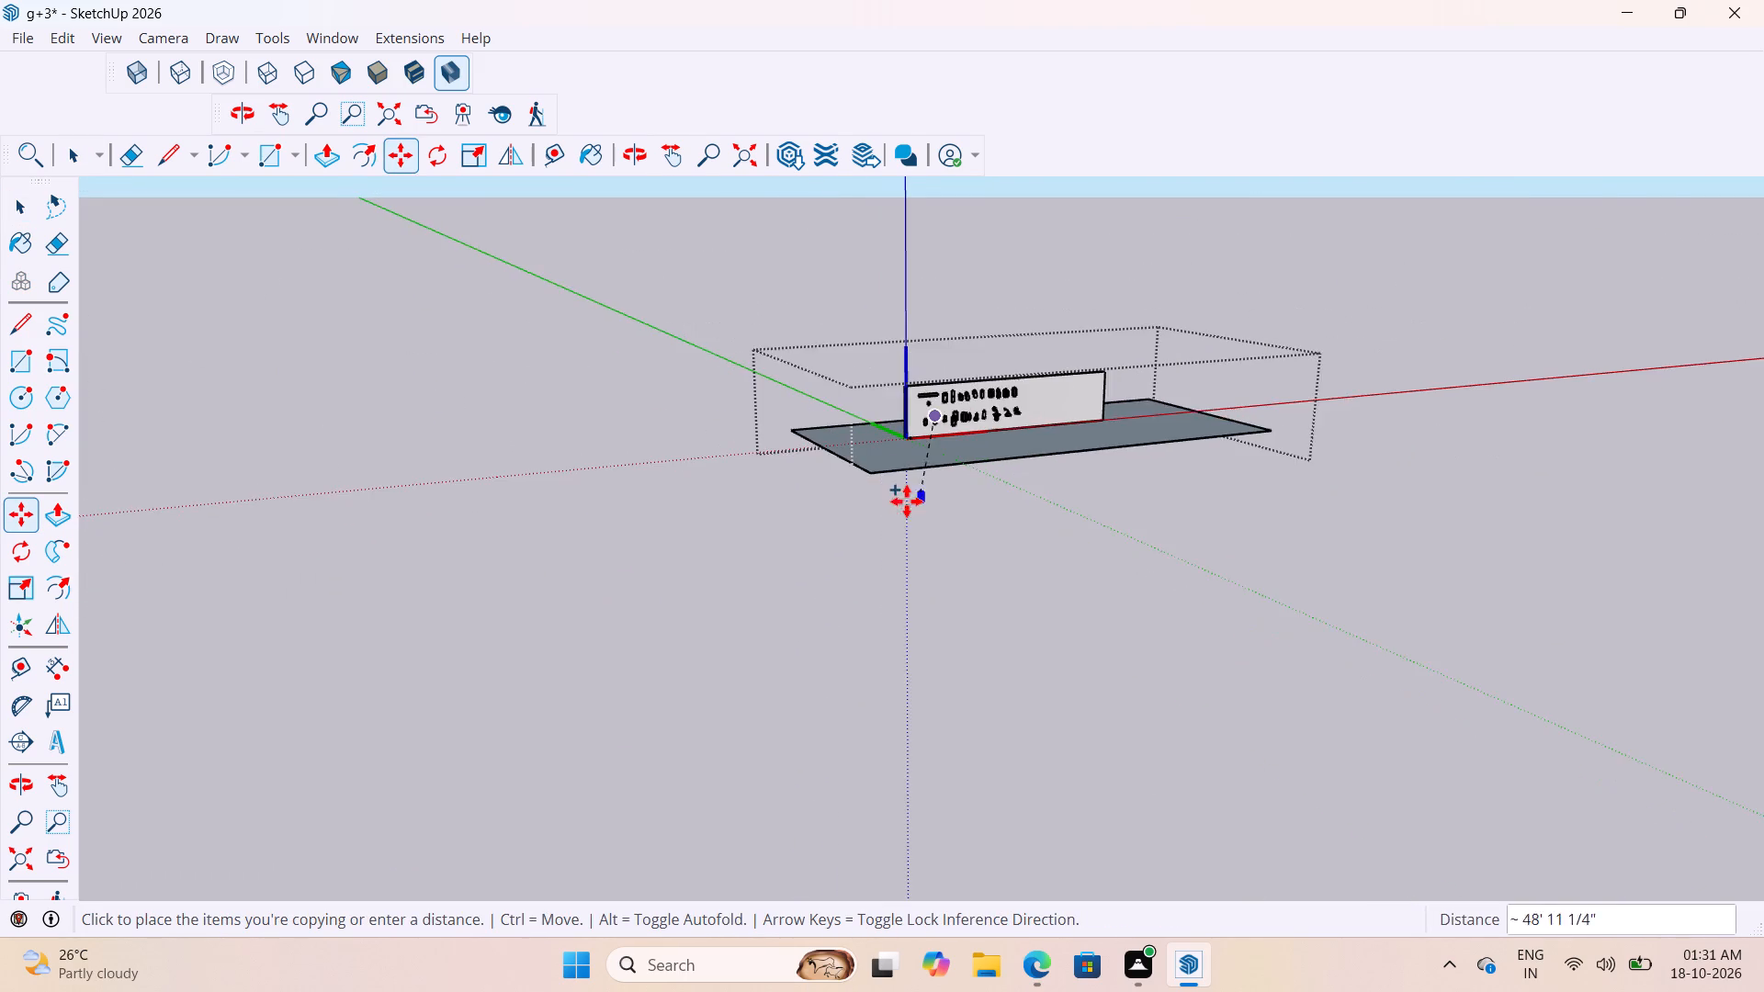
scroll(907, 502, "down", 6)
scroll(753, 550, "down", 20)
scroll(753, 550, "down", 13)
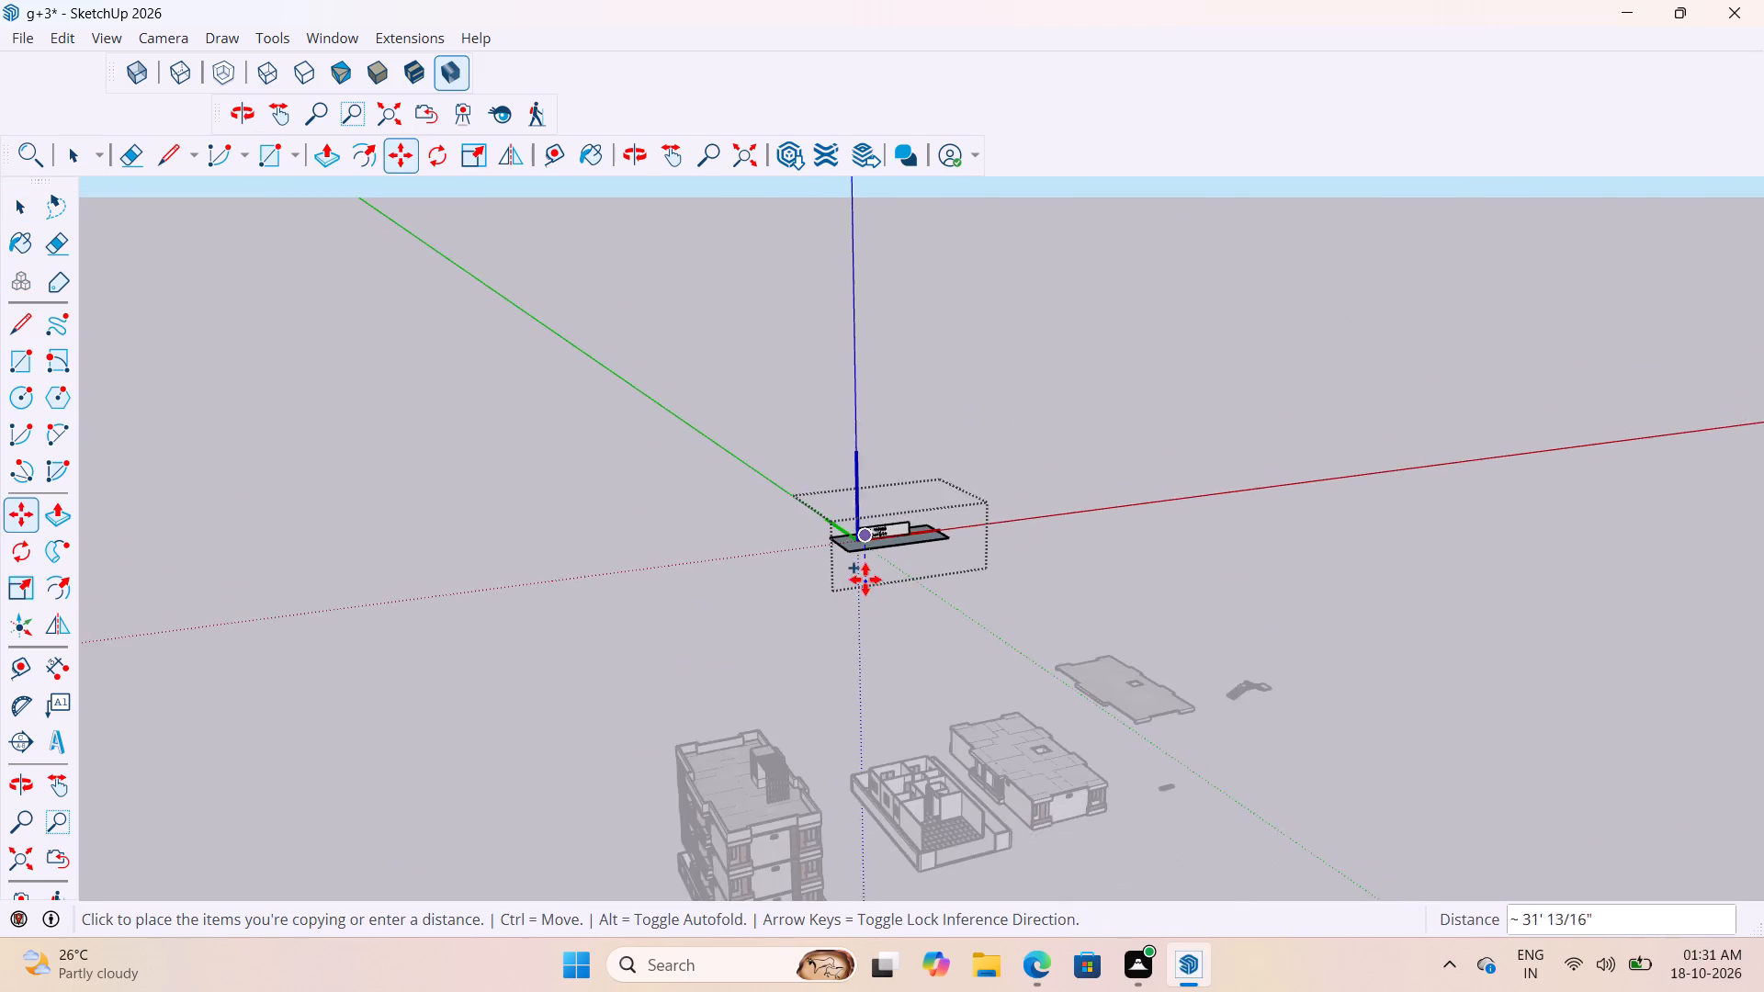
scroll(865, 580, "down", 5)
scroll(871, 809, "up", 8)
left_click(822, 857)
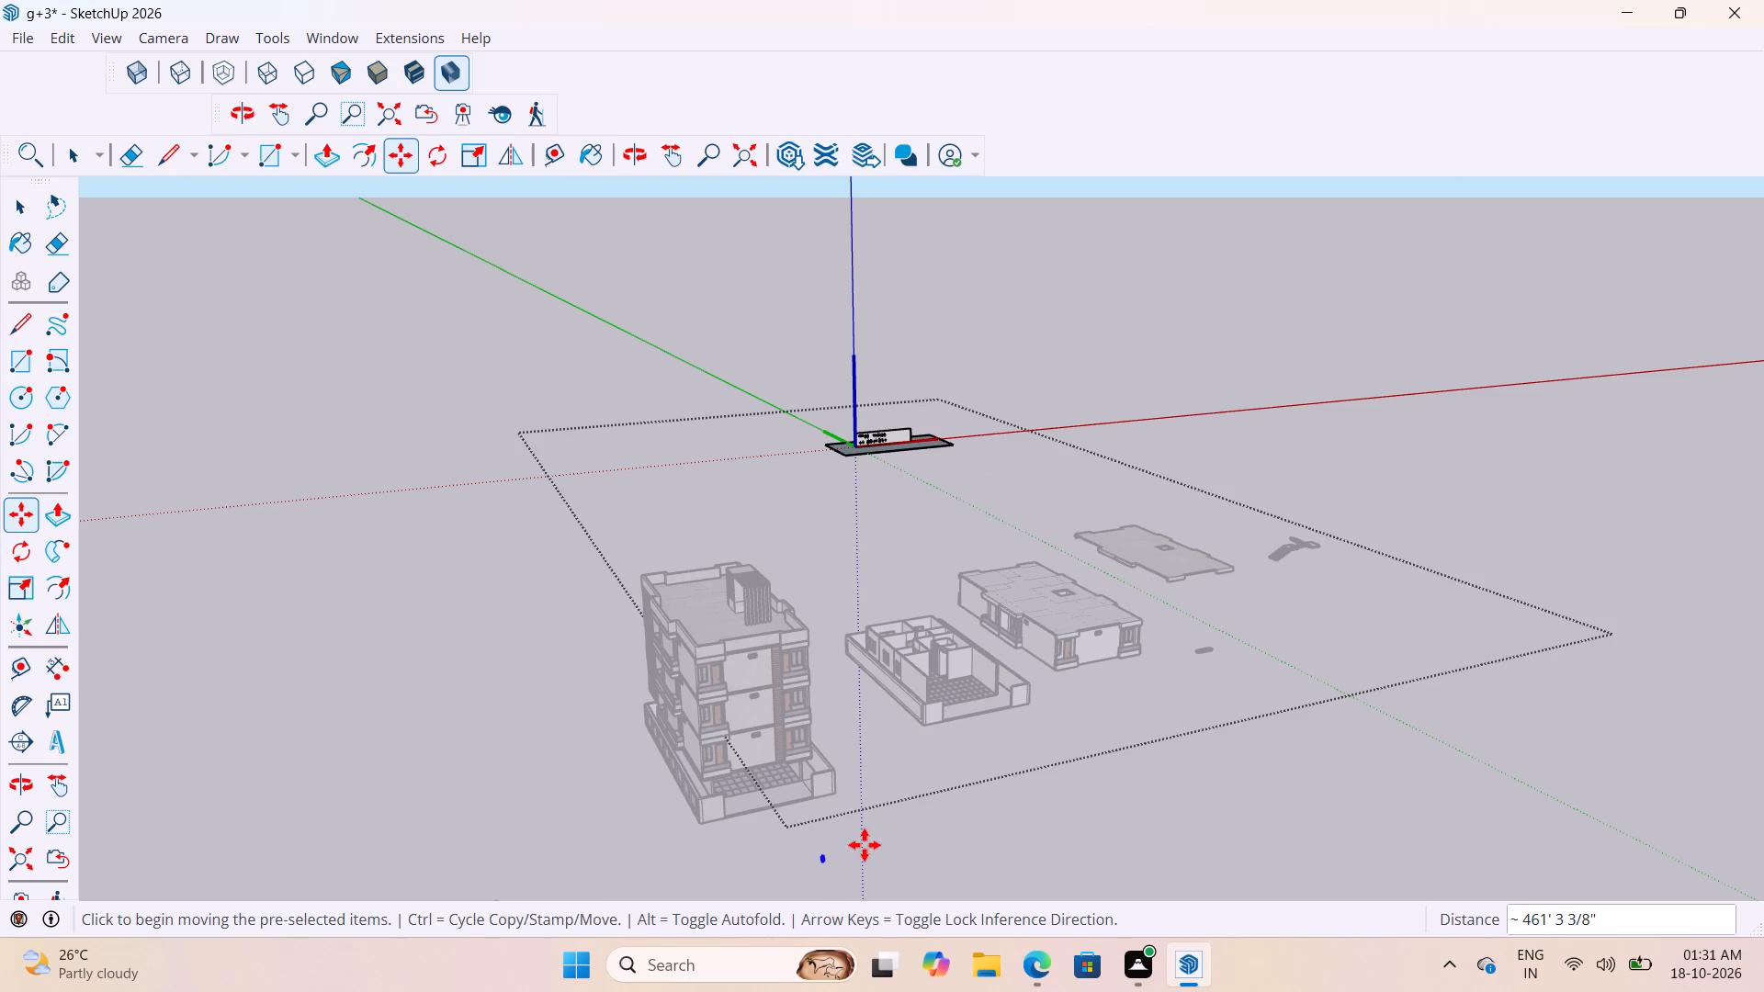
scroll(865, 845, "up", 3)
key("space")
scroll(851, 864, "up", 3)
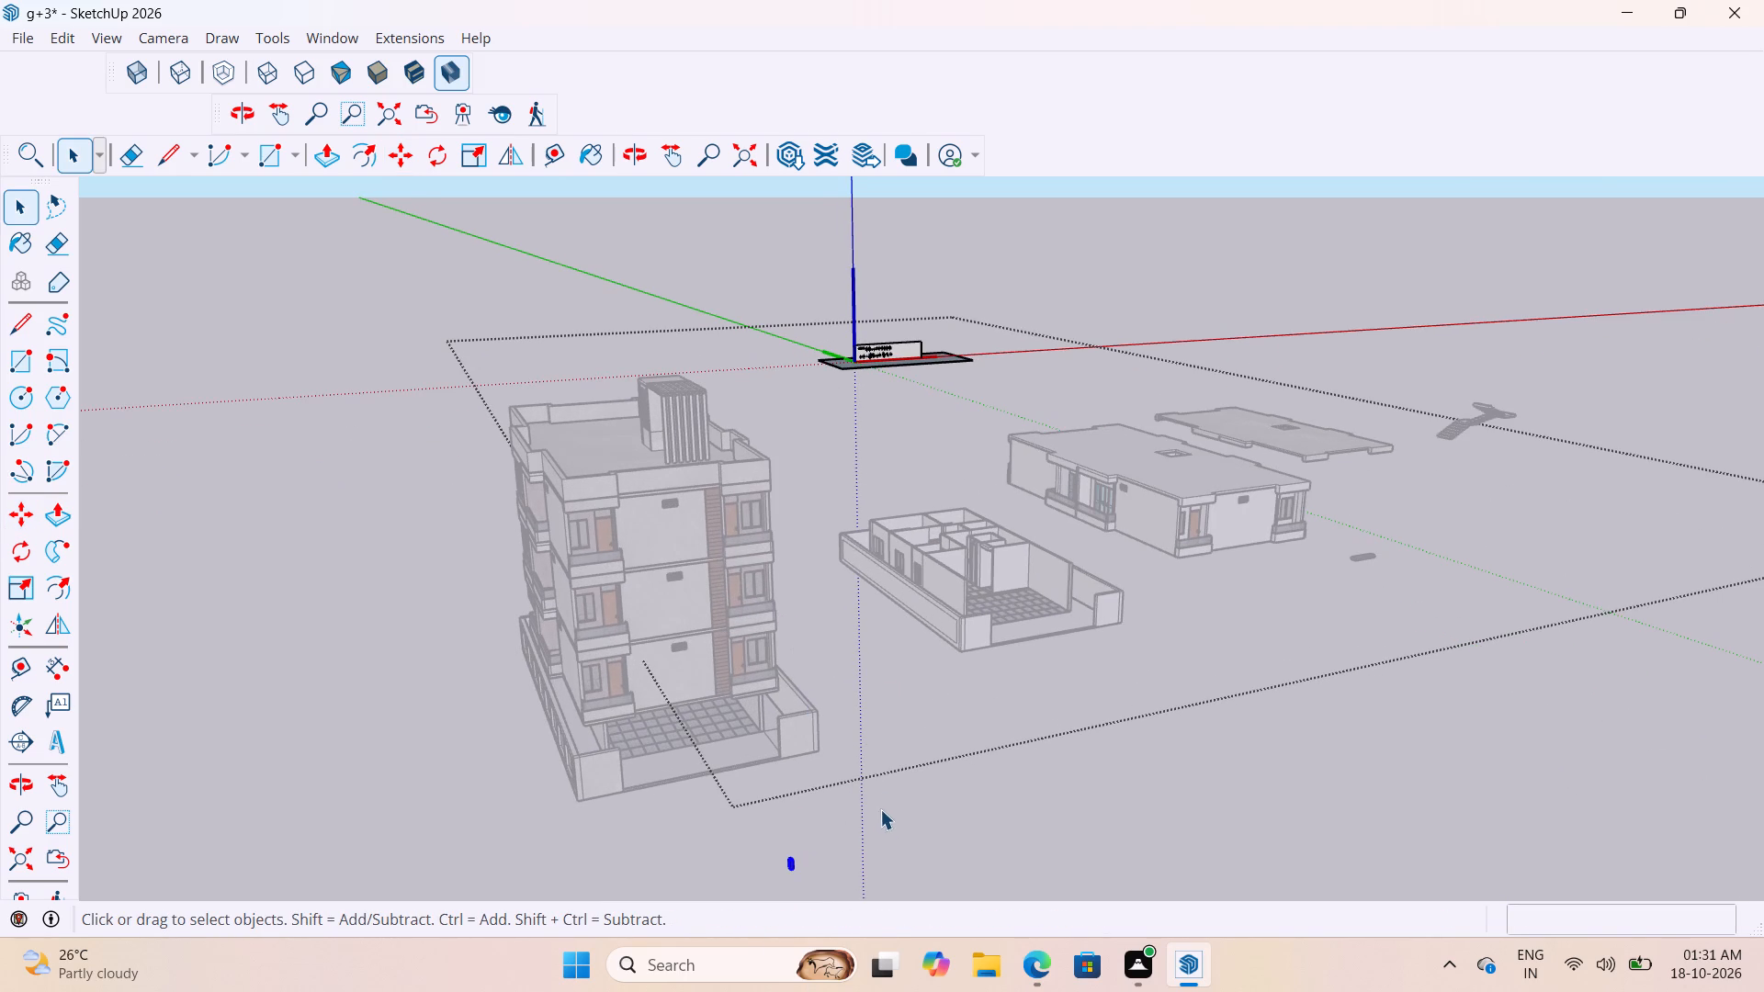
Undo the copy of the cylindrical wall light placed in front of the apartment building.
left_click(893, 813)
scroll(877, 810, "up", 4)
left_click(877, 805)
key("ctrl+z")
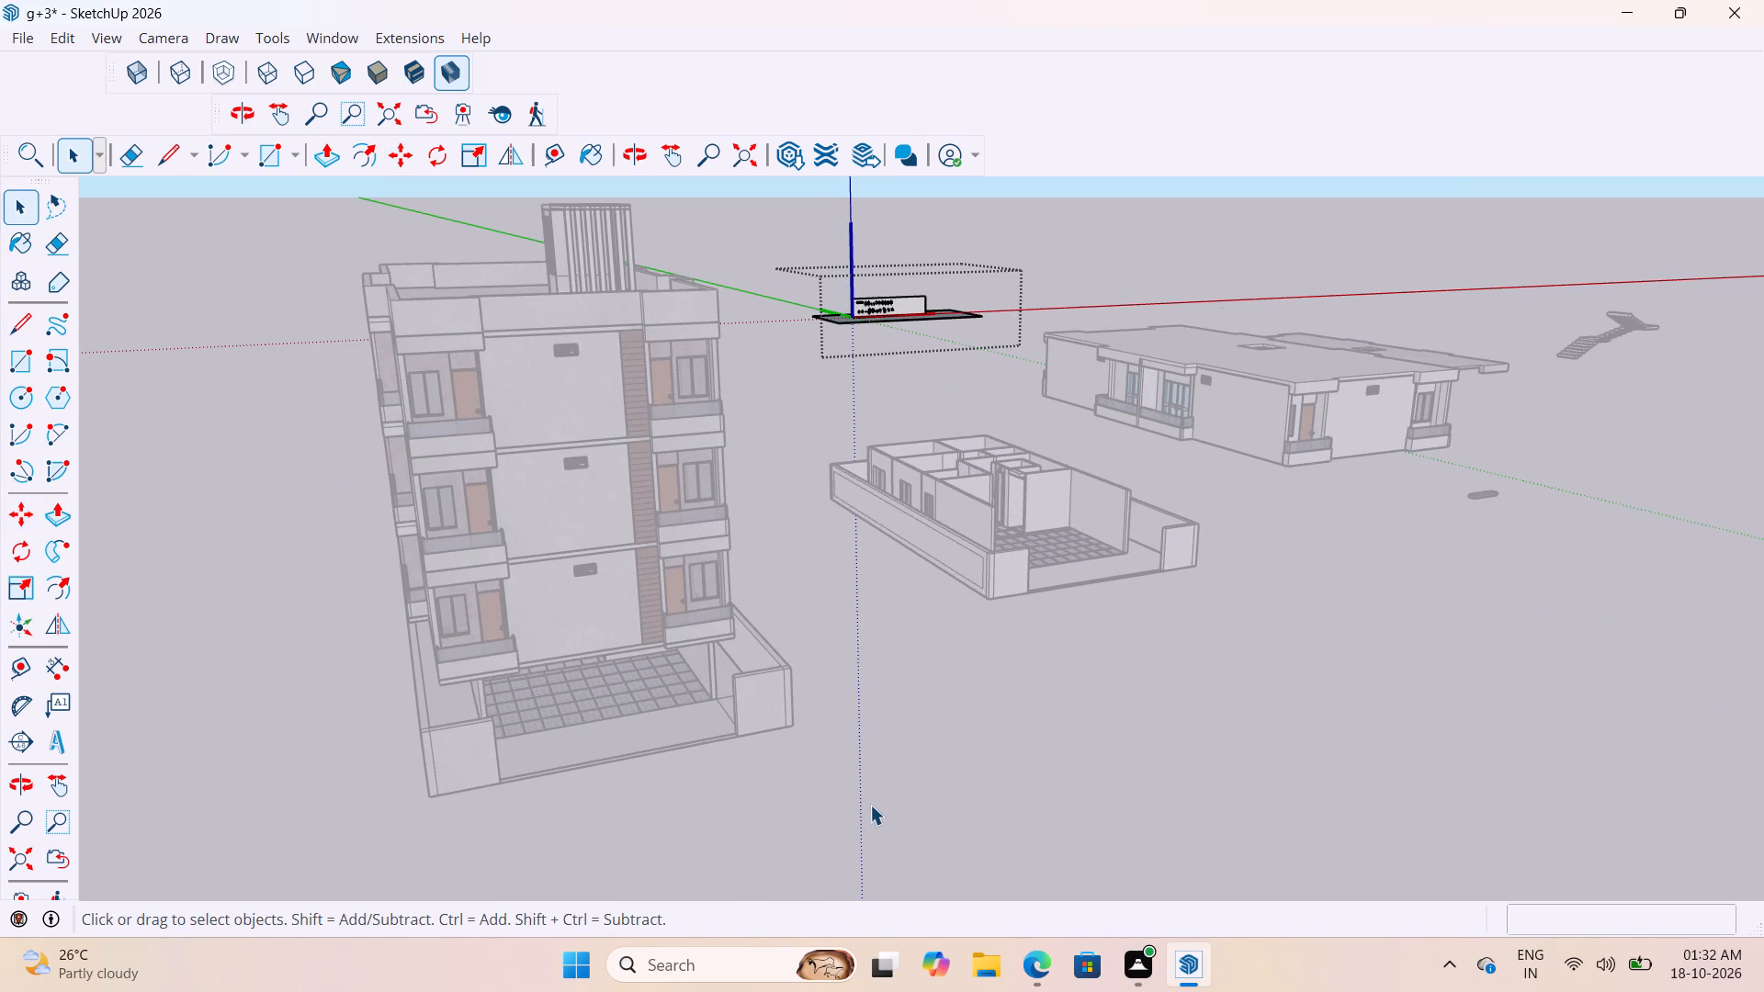
Explode the imported outdoor lighting component standing behind the separate floor models.
scroll(873, 742, "down", 4)
scroll(857, 288, "up", 17)
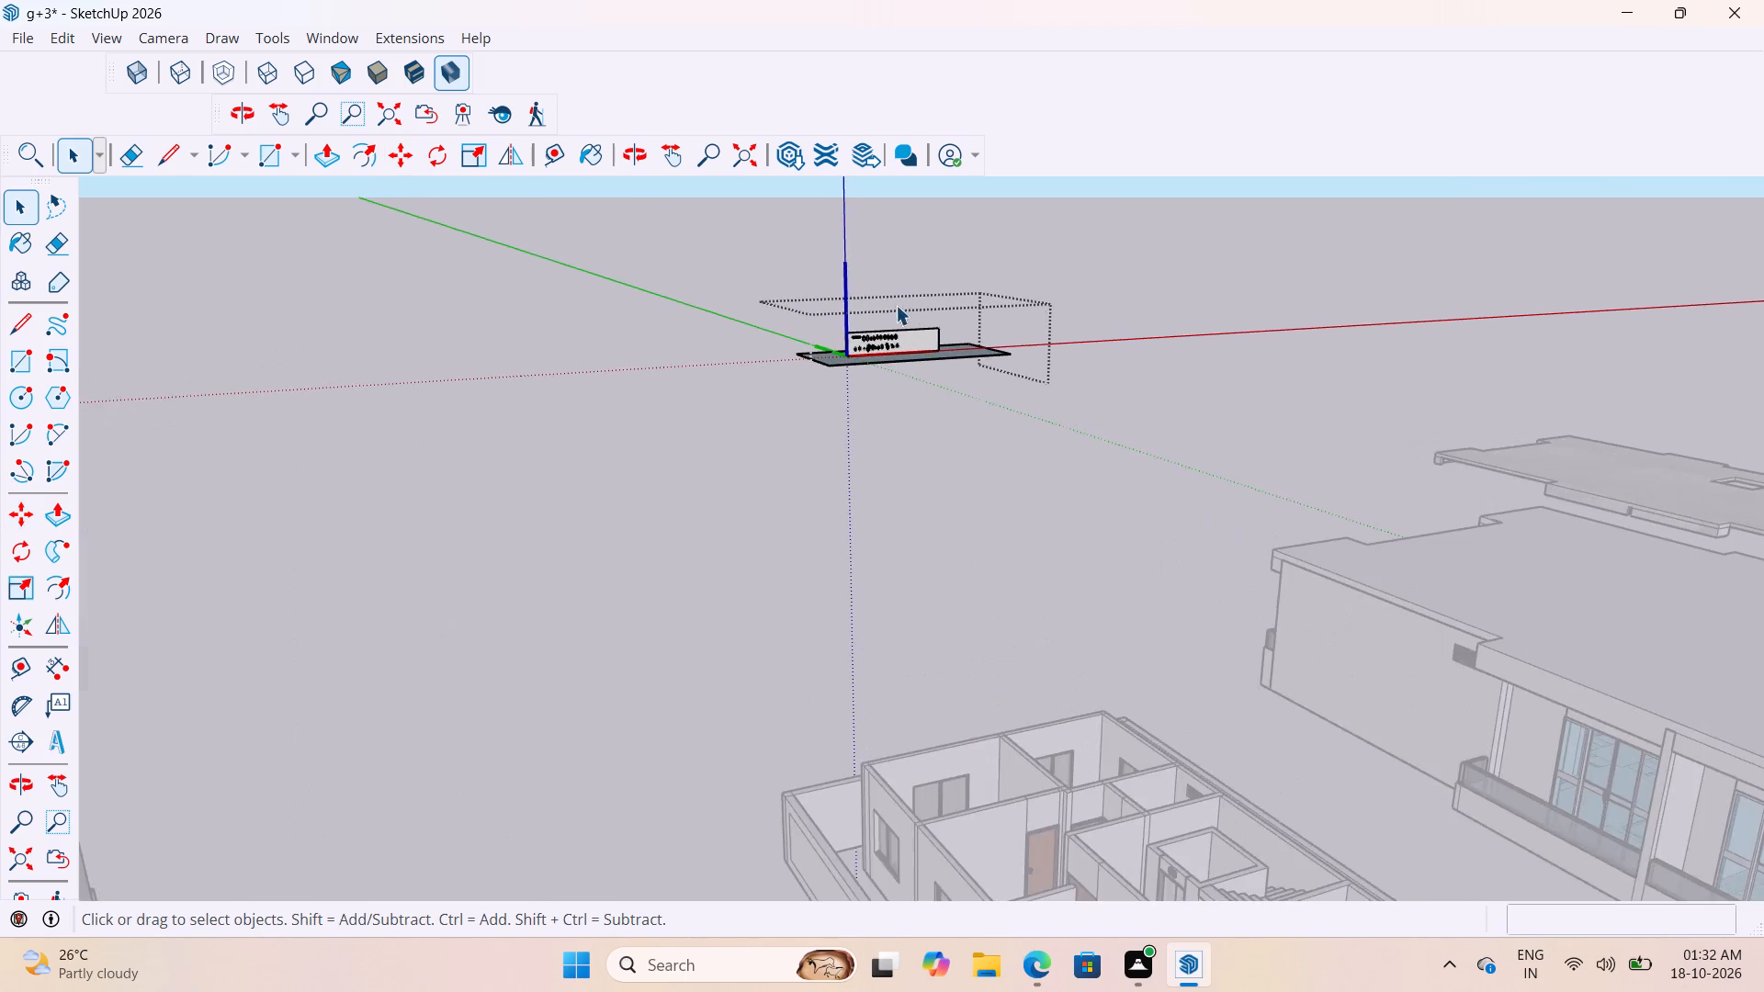
left_click(1014, 456)
scroll(947, 353, "up", 8)
left_click(786, 355)
right_click(787, 354)
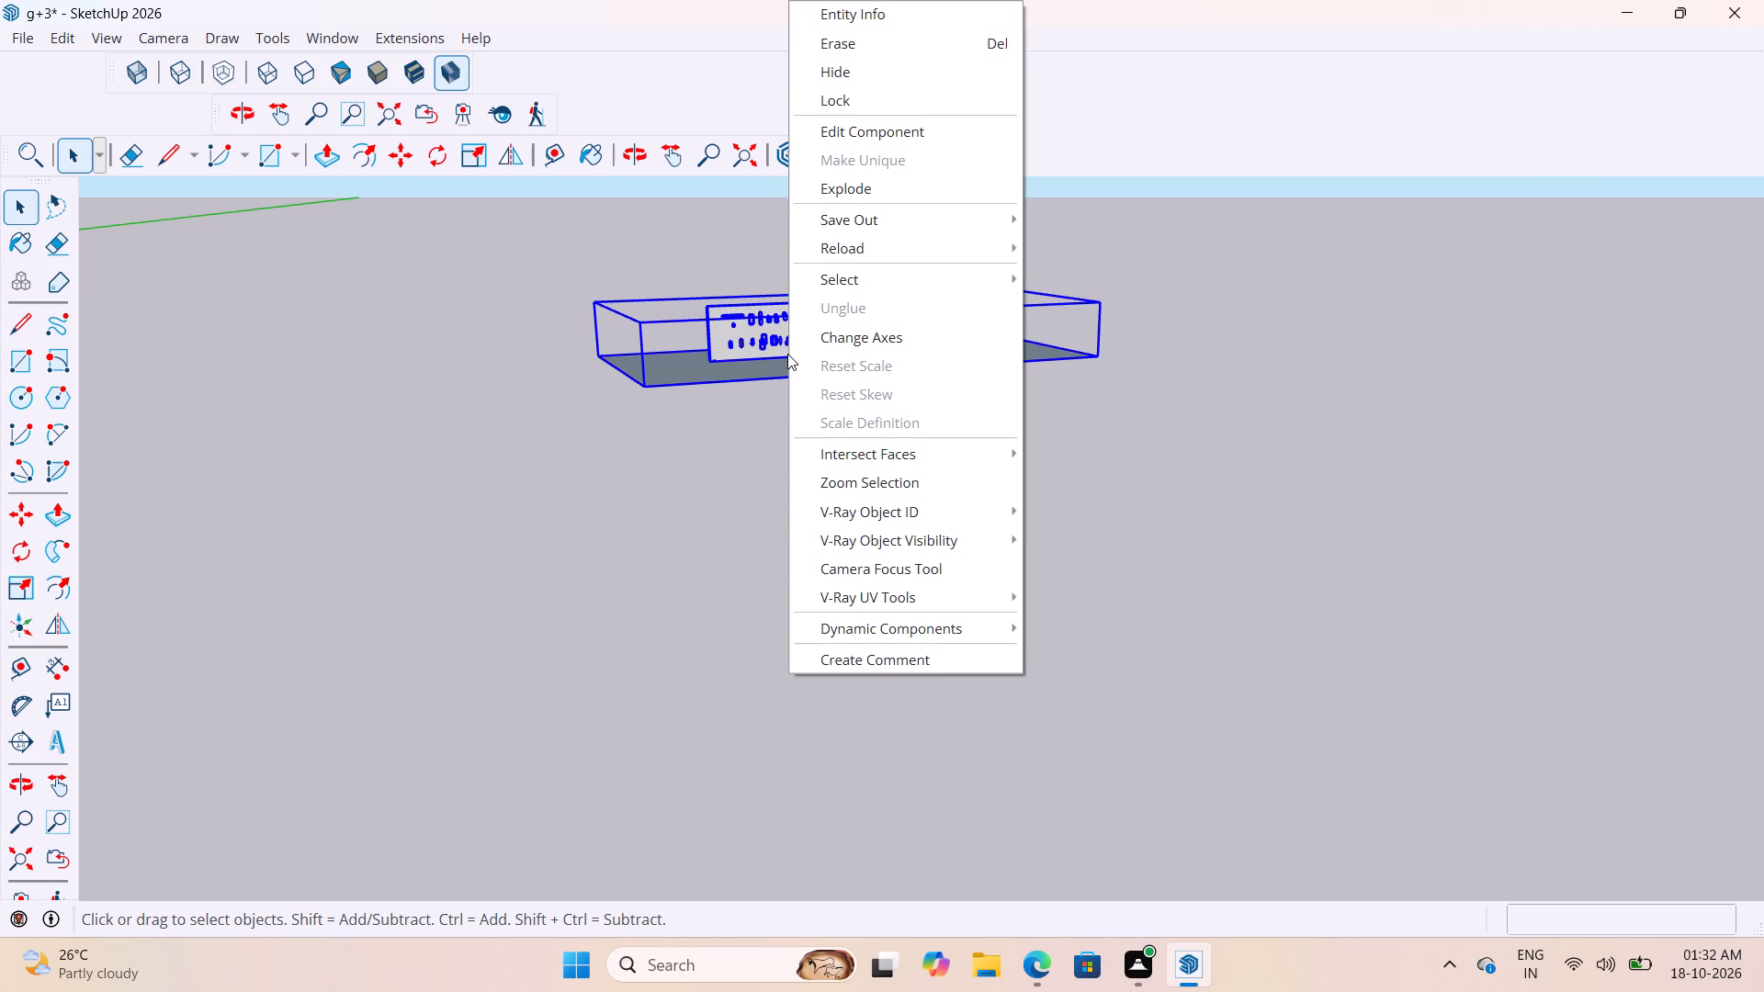
left_click(839, 194)
left_click(742, 559)
Examine the fixtures on the display wall from several angles, comparing the banded and plain cylindrical lights in the lower row.
scroll(759, 367, "up", 7)
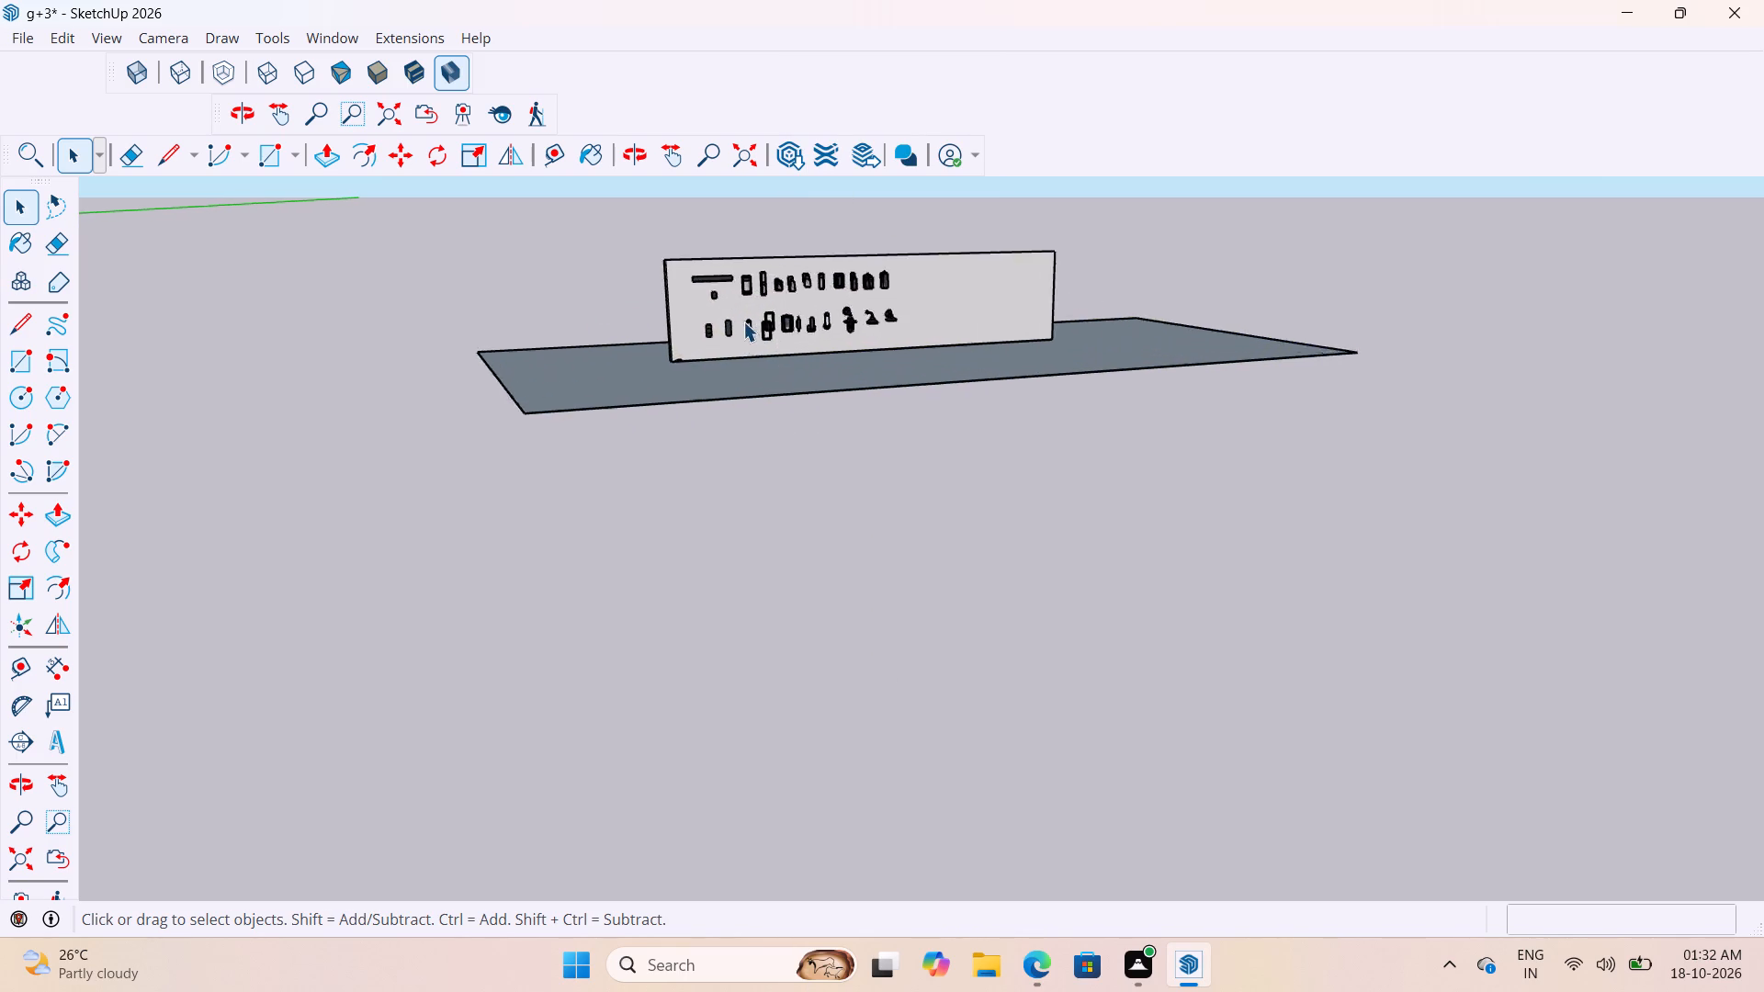
scroll(743, 321, "up", 5)
left_click(684, 338)
scroll(687, 349, "up", 11)
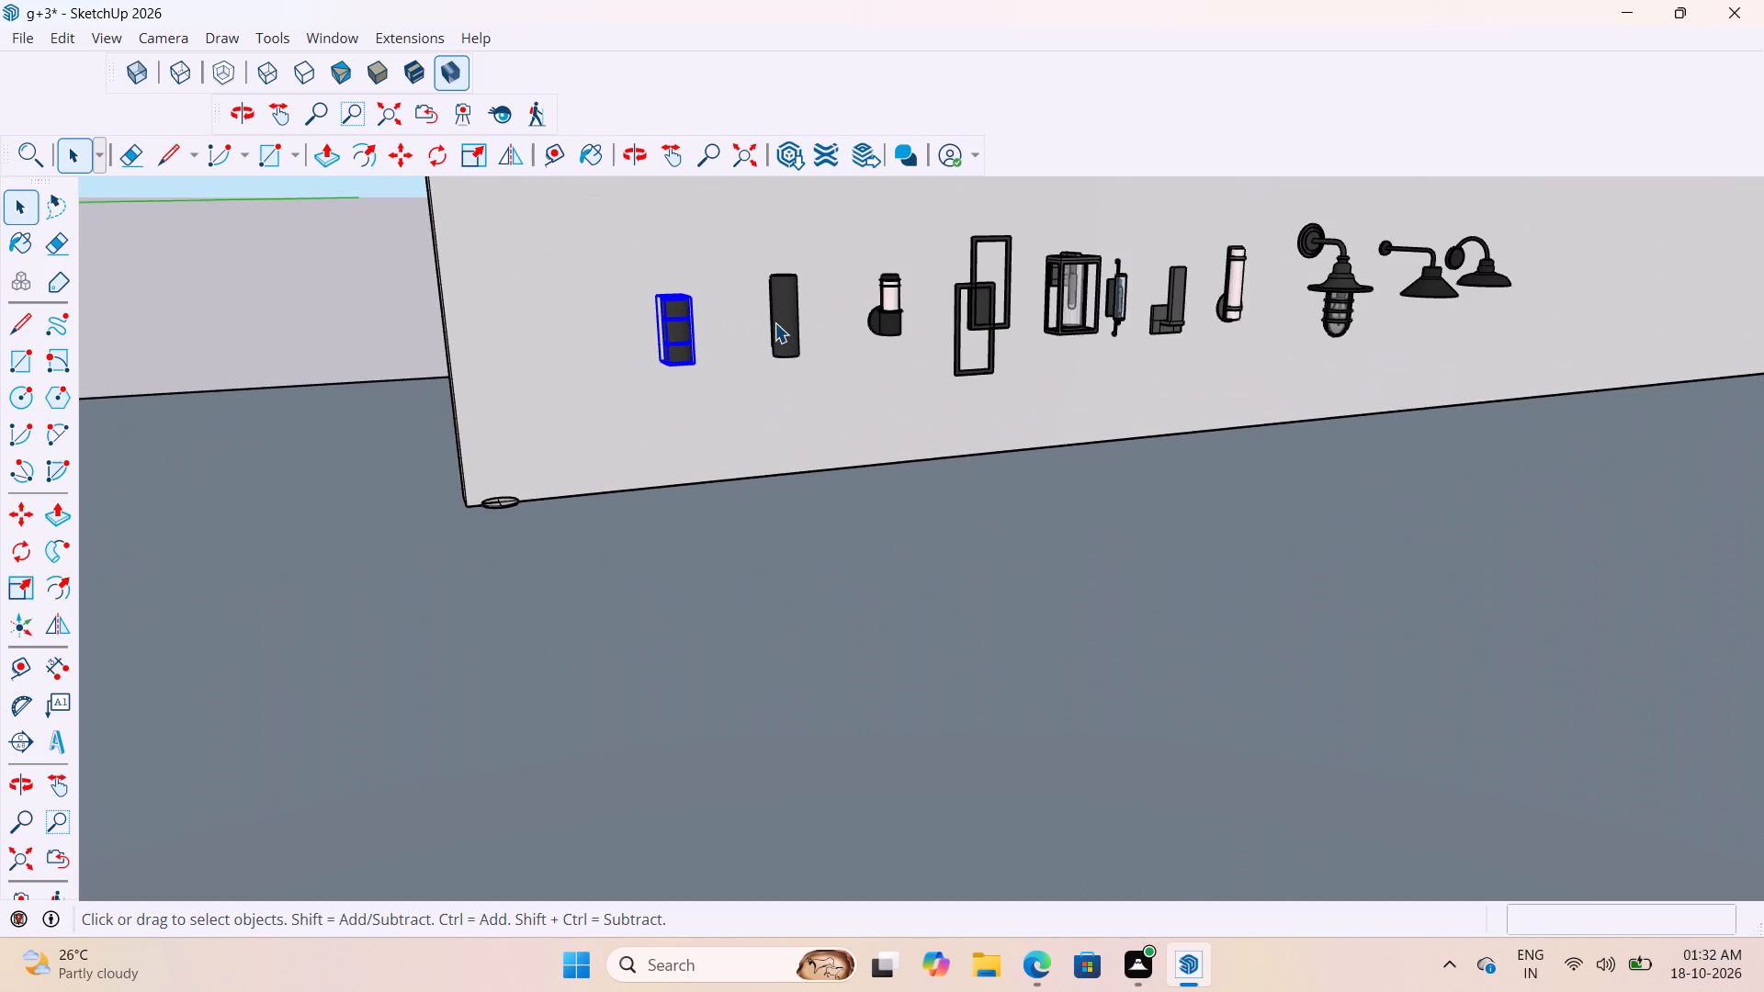
left_click(776, 320)
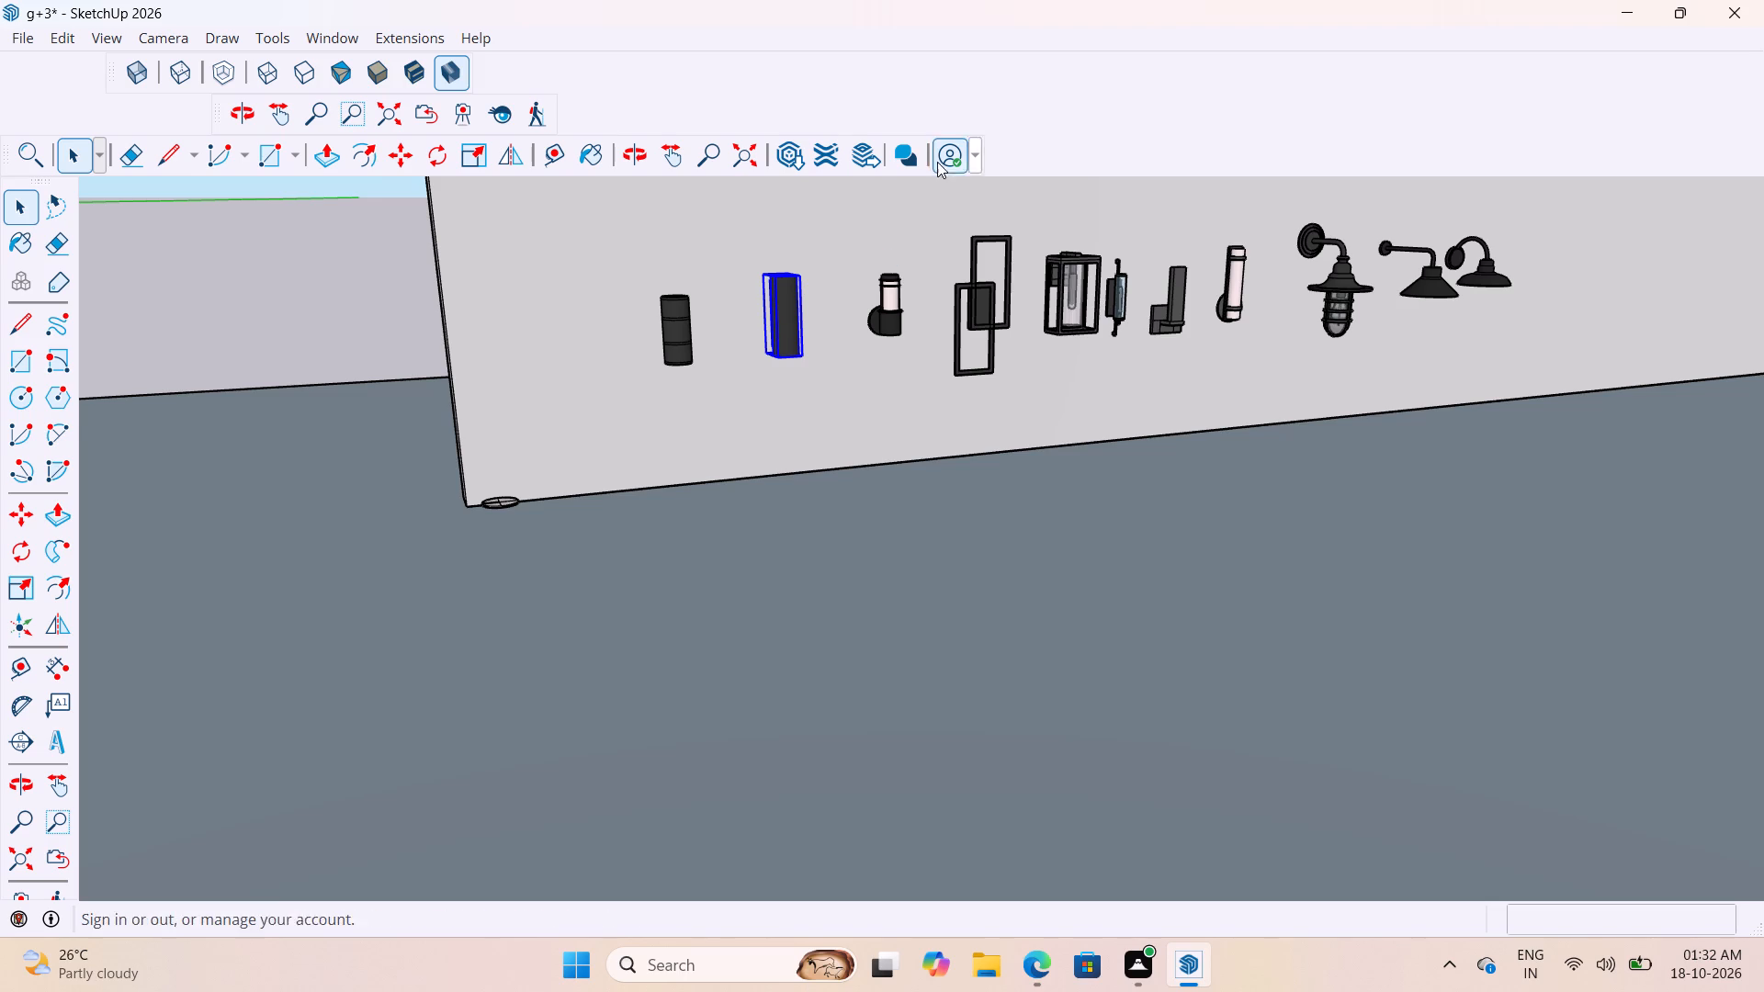
scroll(1012, 220, "up", 3)
scroll(1222, 311, "up", 1)
scroll(1203, 442, "down", 6)
middle_click_drag(1141, 550, 921, 641)
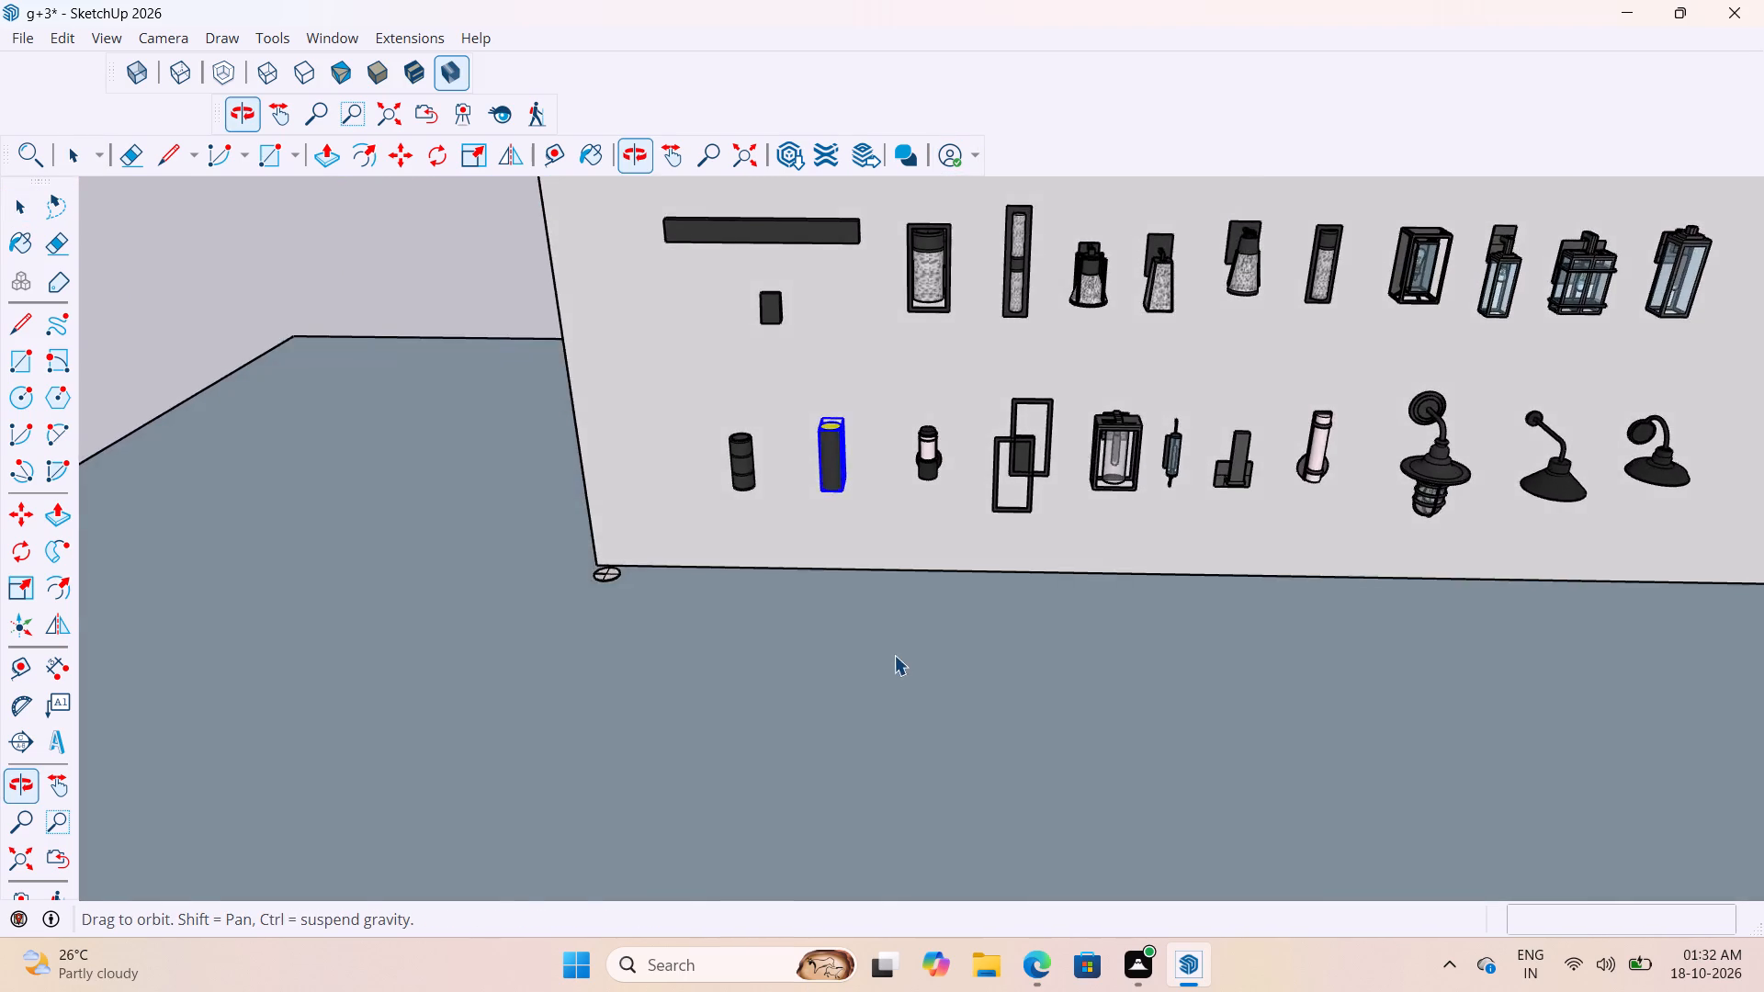
scroll(894, 663, "down", 4)
left_click(1039, 713)
scroll(1005, 395, "up", 13)
middle_click_drag(919, 534, 1154, 360)
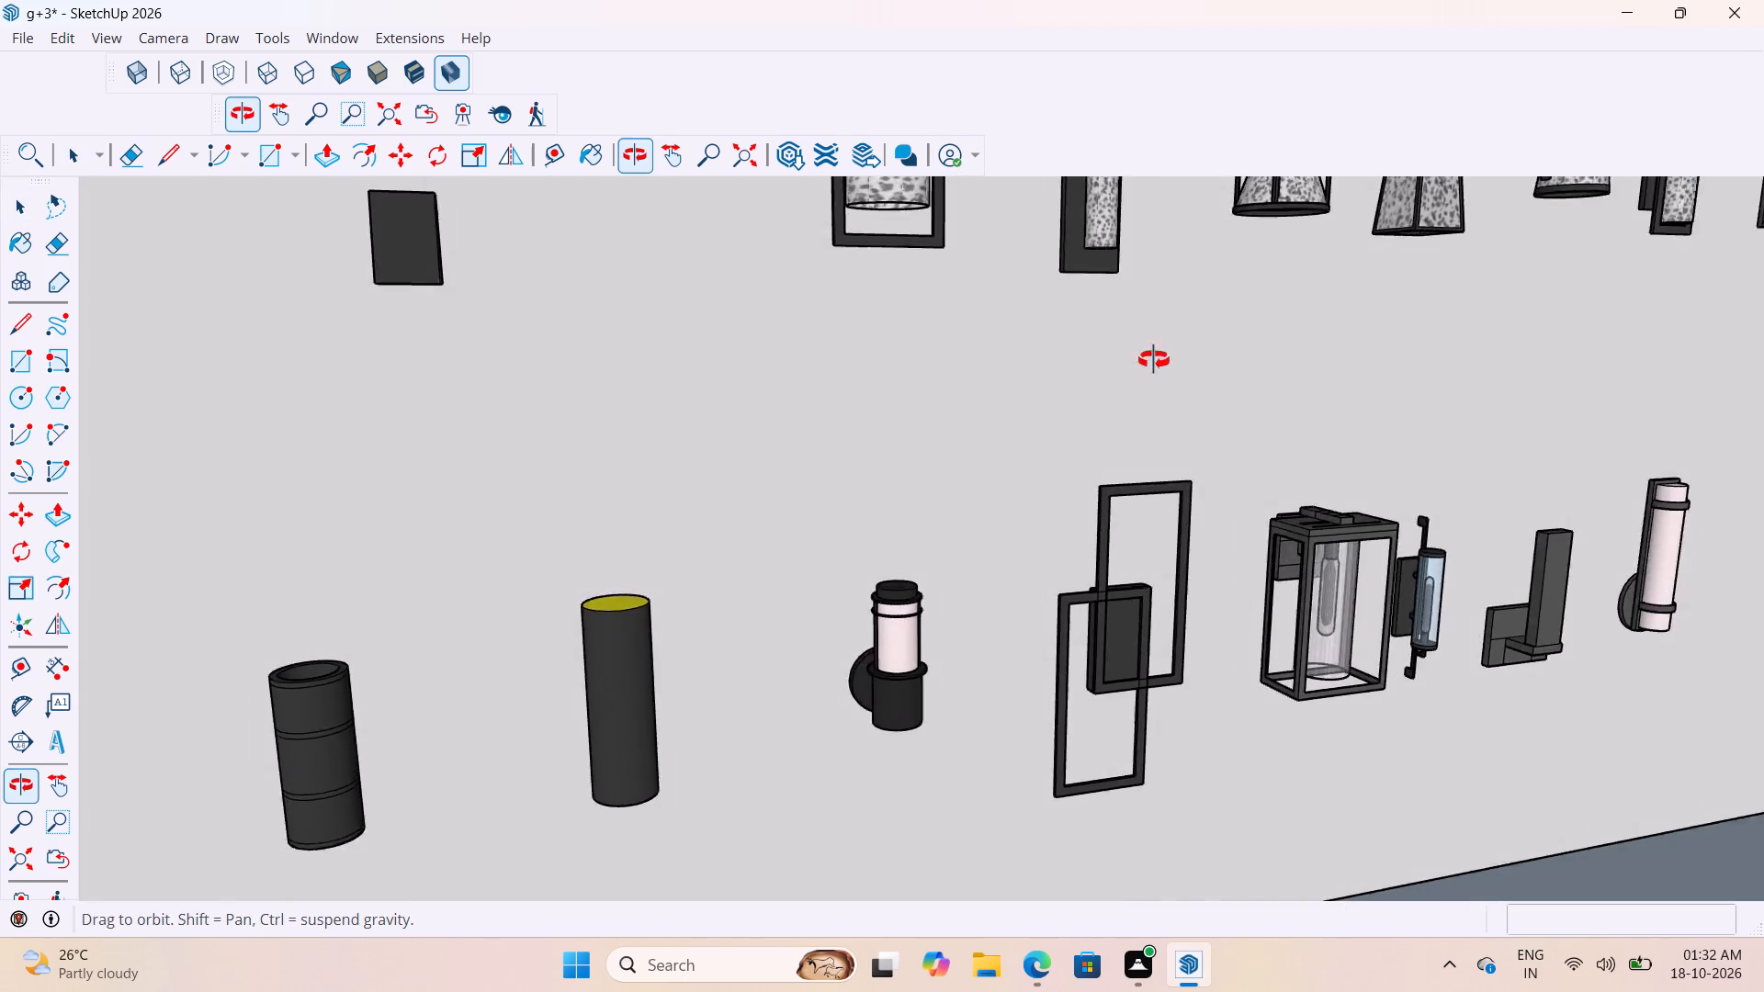
middle_click_drag(1154, 360, 1371, 366)
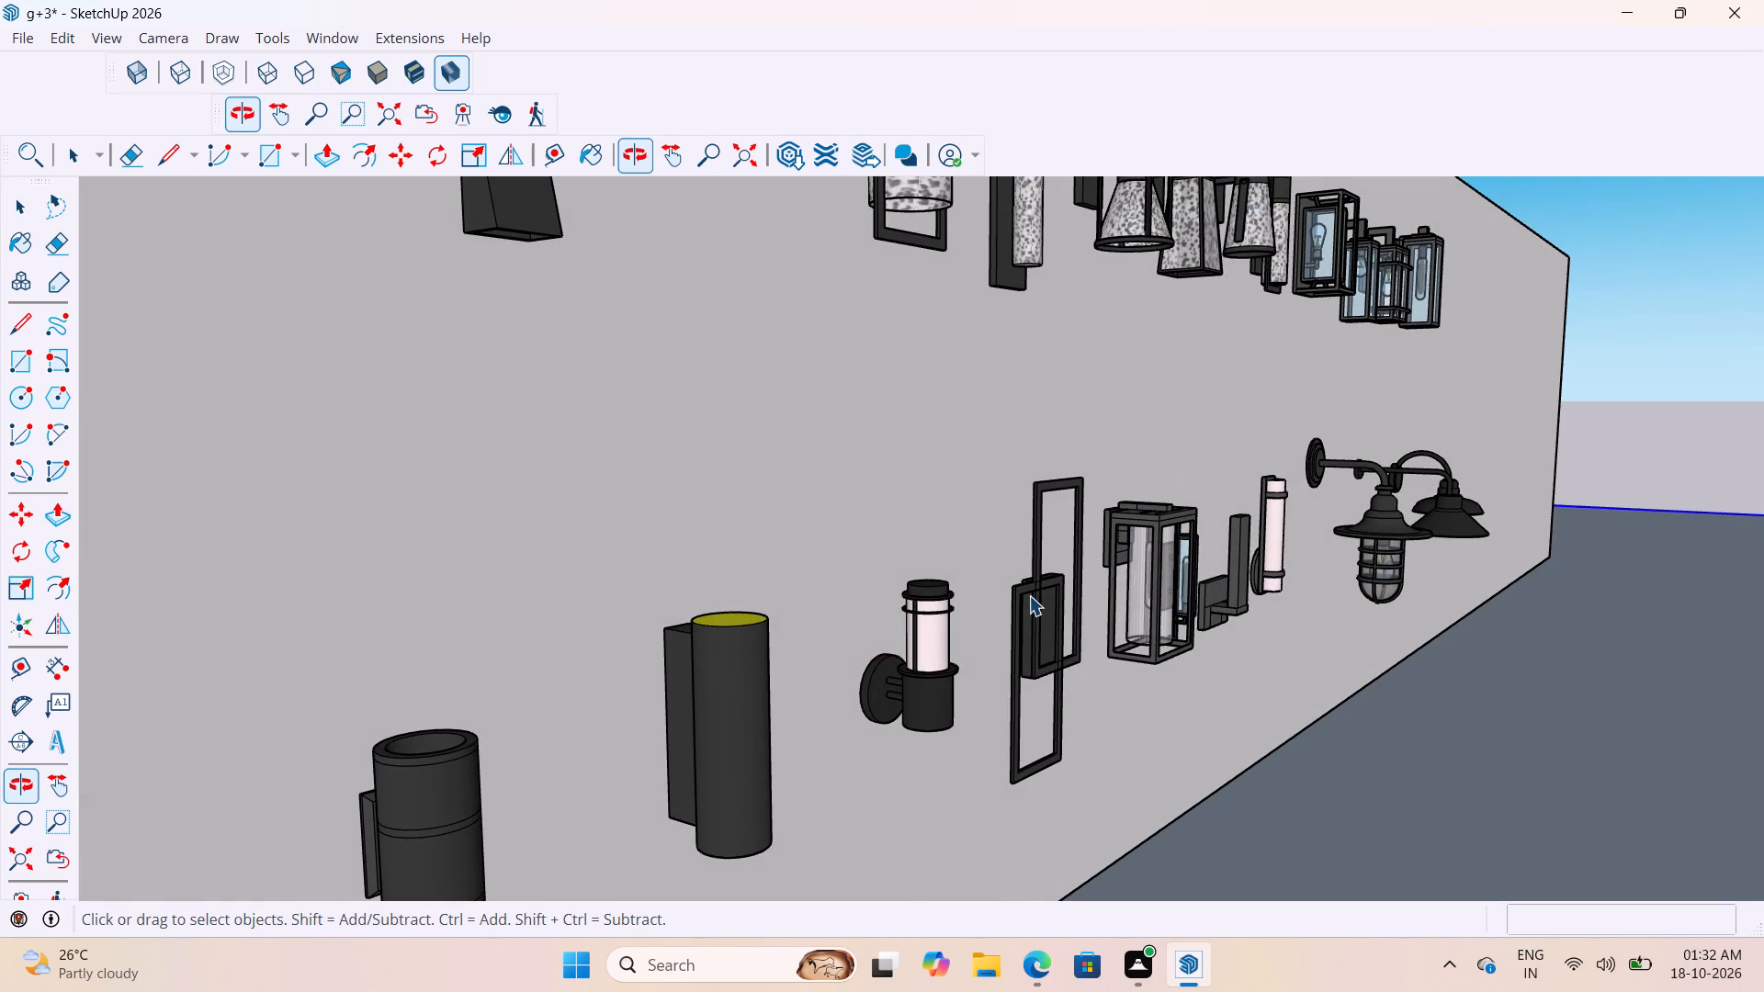
scroll(1030, 581, "down", 6)
middle_click_drag(1169, 652, 601, 748)
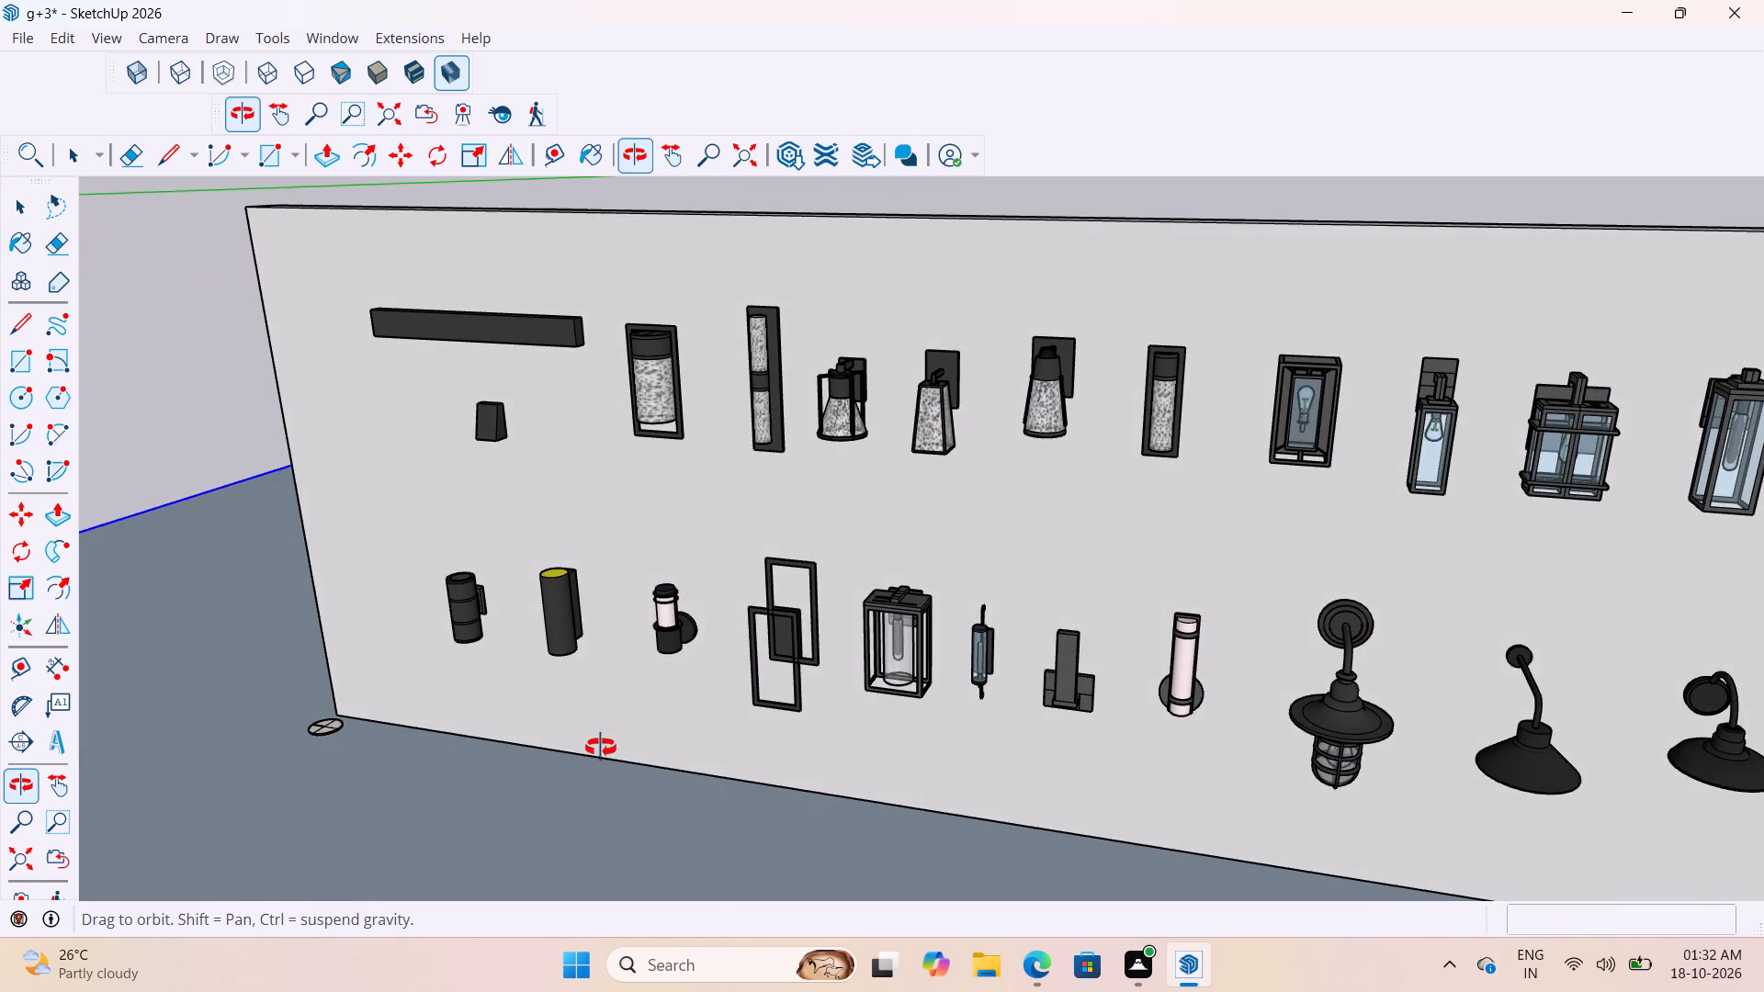
middle_click_drag(601, 748, 600, 750)
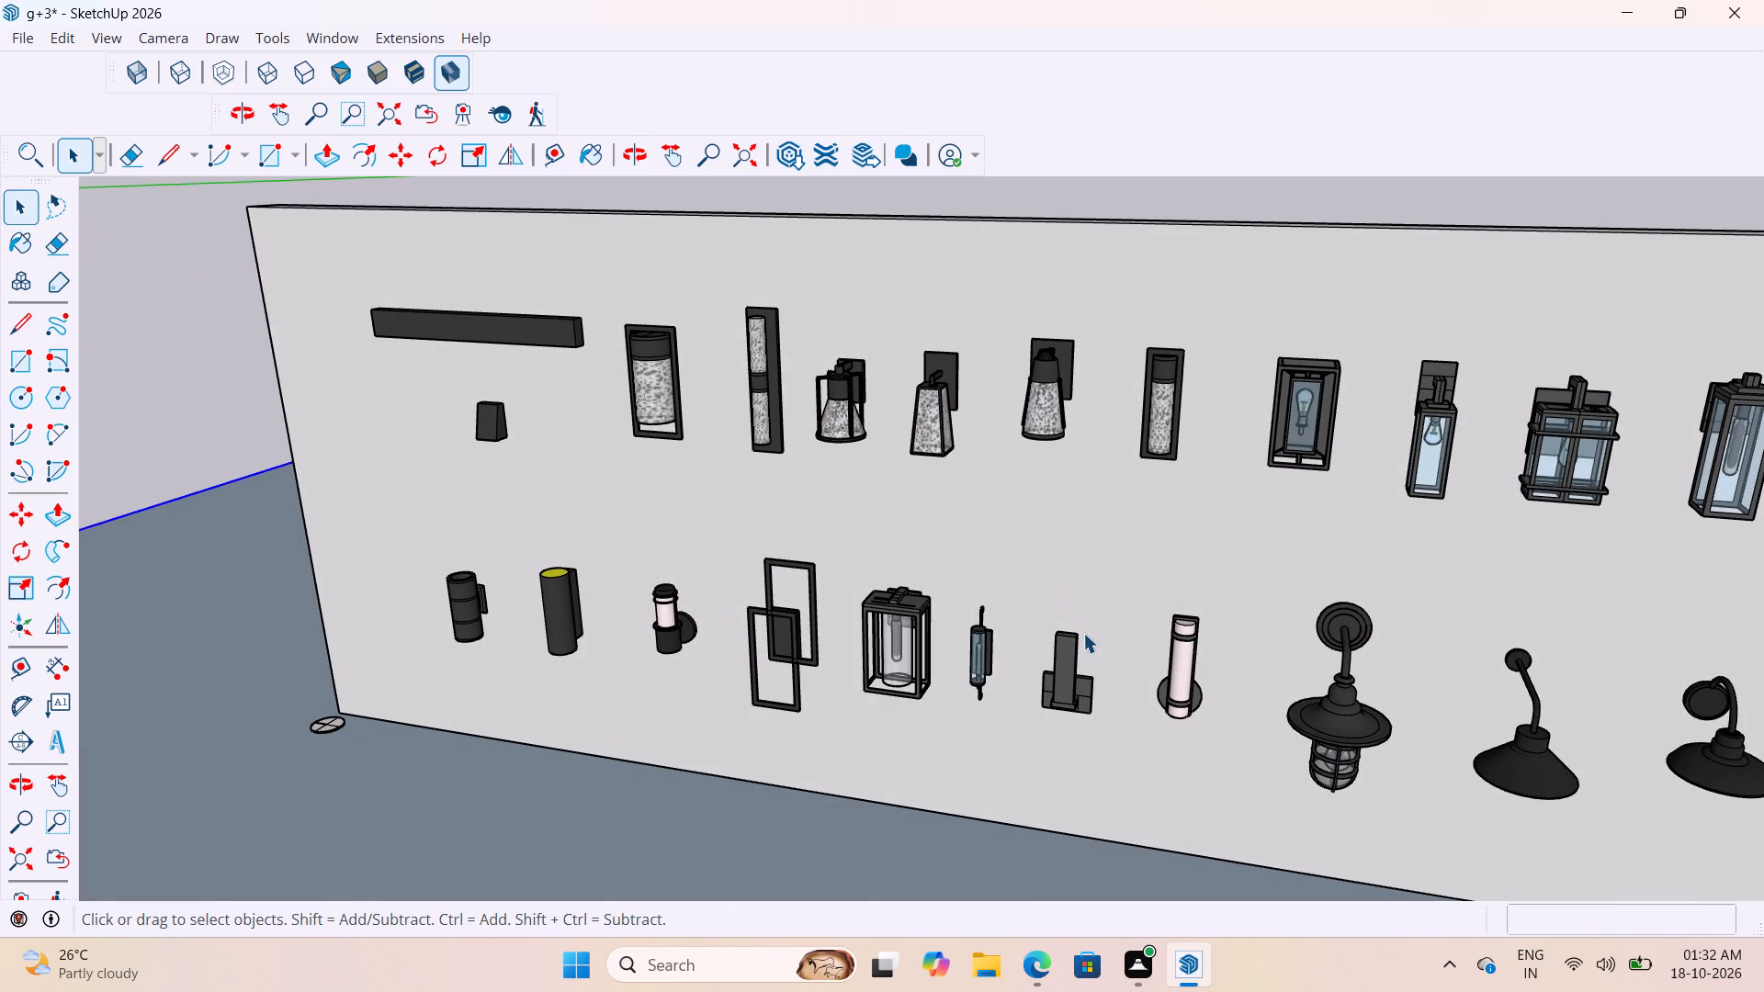
scroll(619, 796, "up", 4)
middle_click_drag(571, 630, 913, 557)
scroll(1064, 500, "down", 10)
scroll(881, 611, "up", 3)
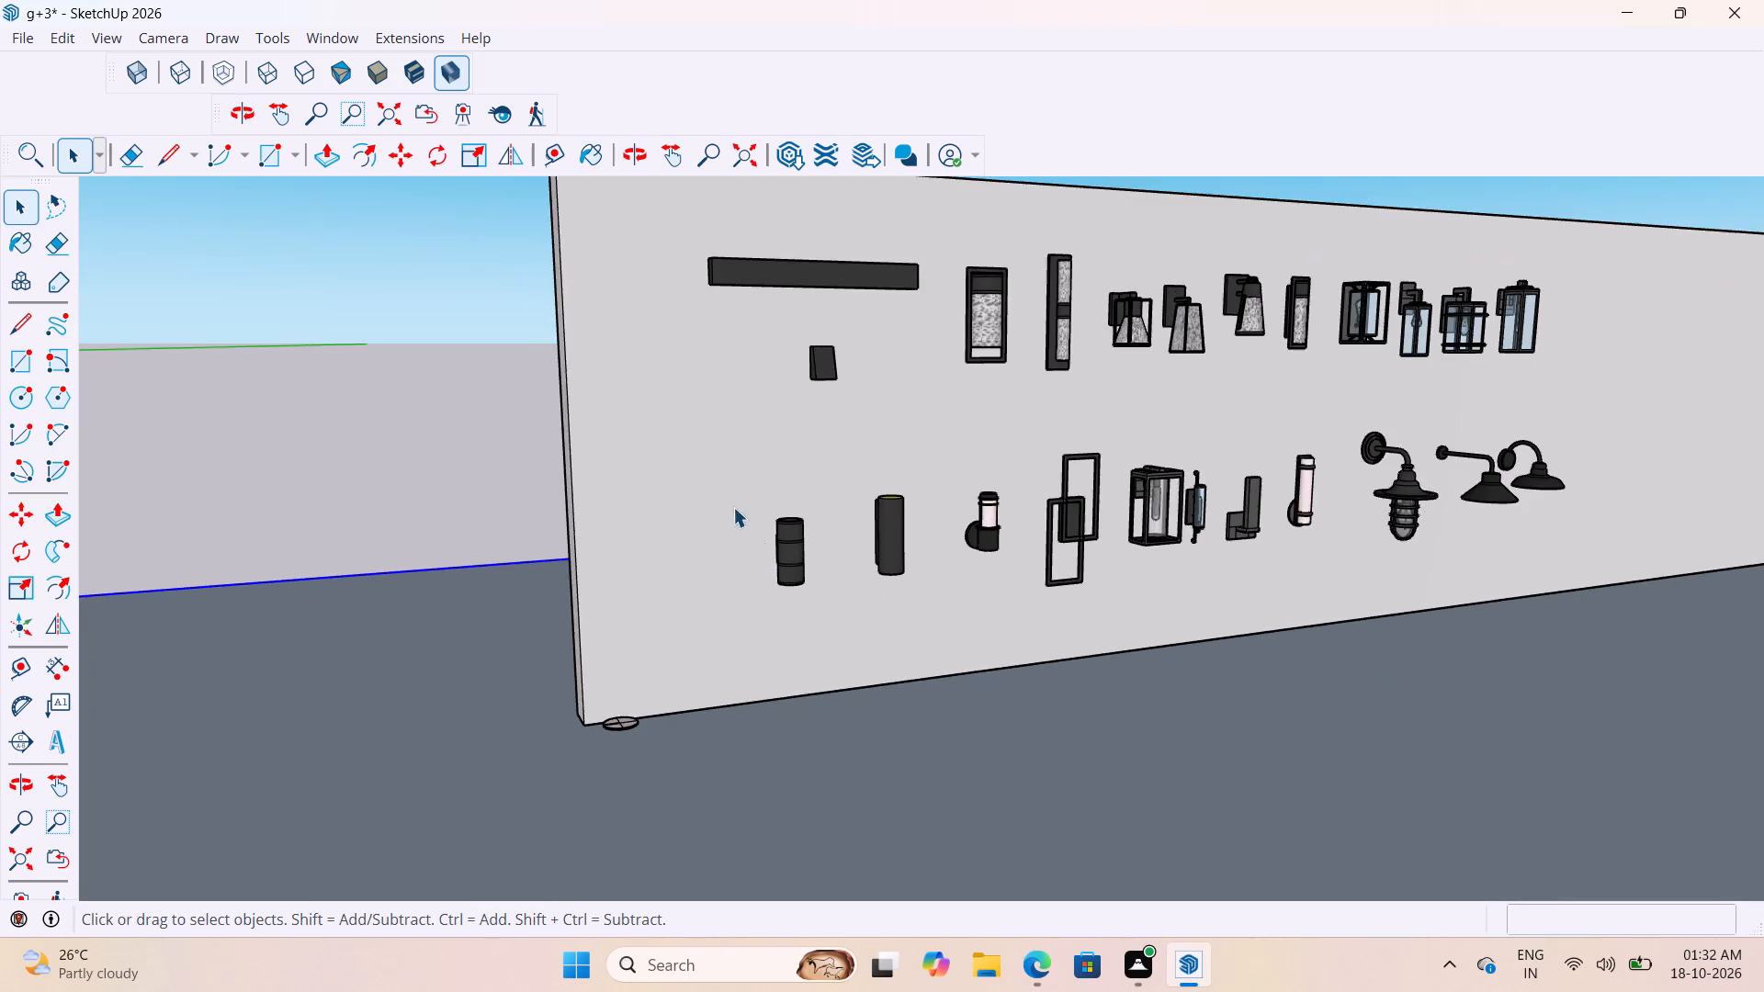
scroll(732, 485, "up", 4)
middle_click_drag(733, 483, 750, 449)
middle_click_drag(853, 329, 864, 237)
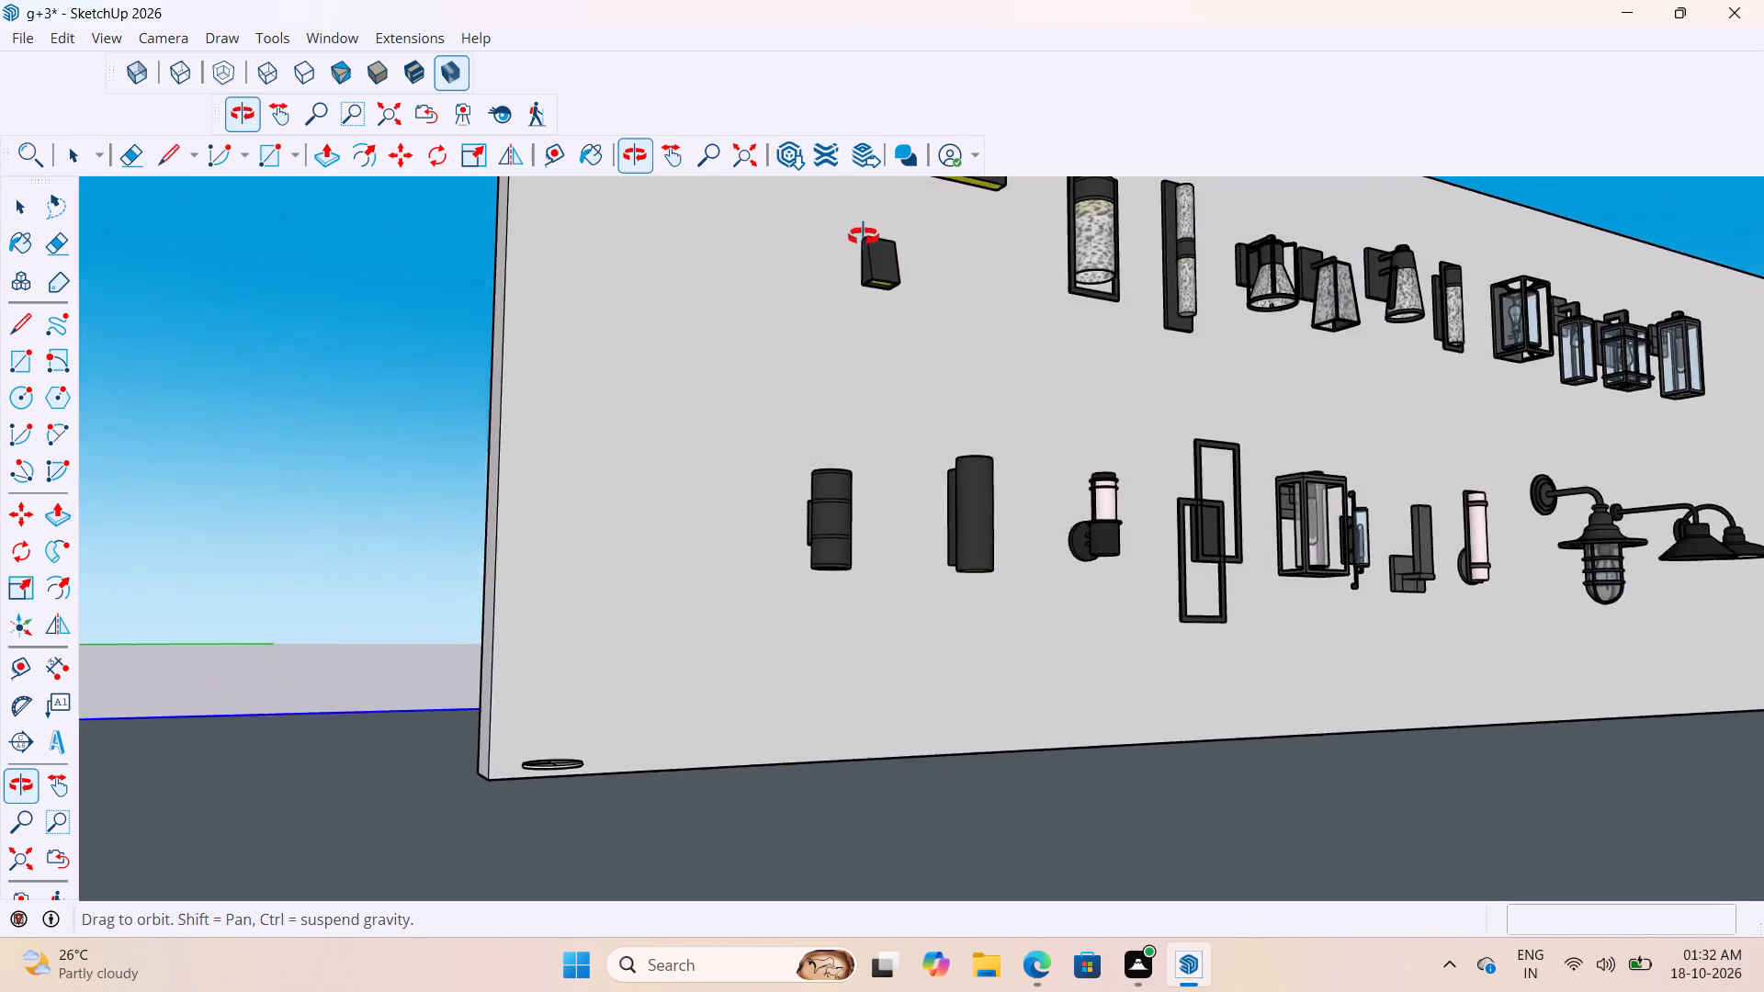
middle_click_drag(864, 237, 911, 581)
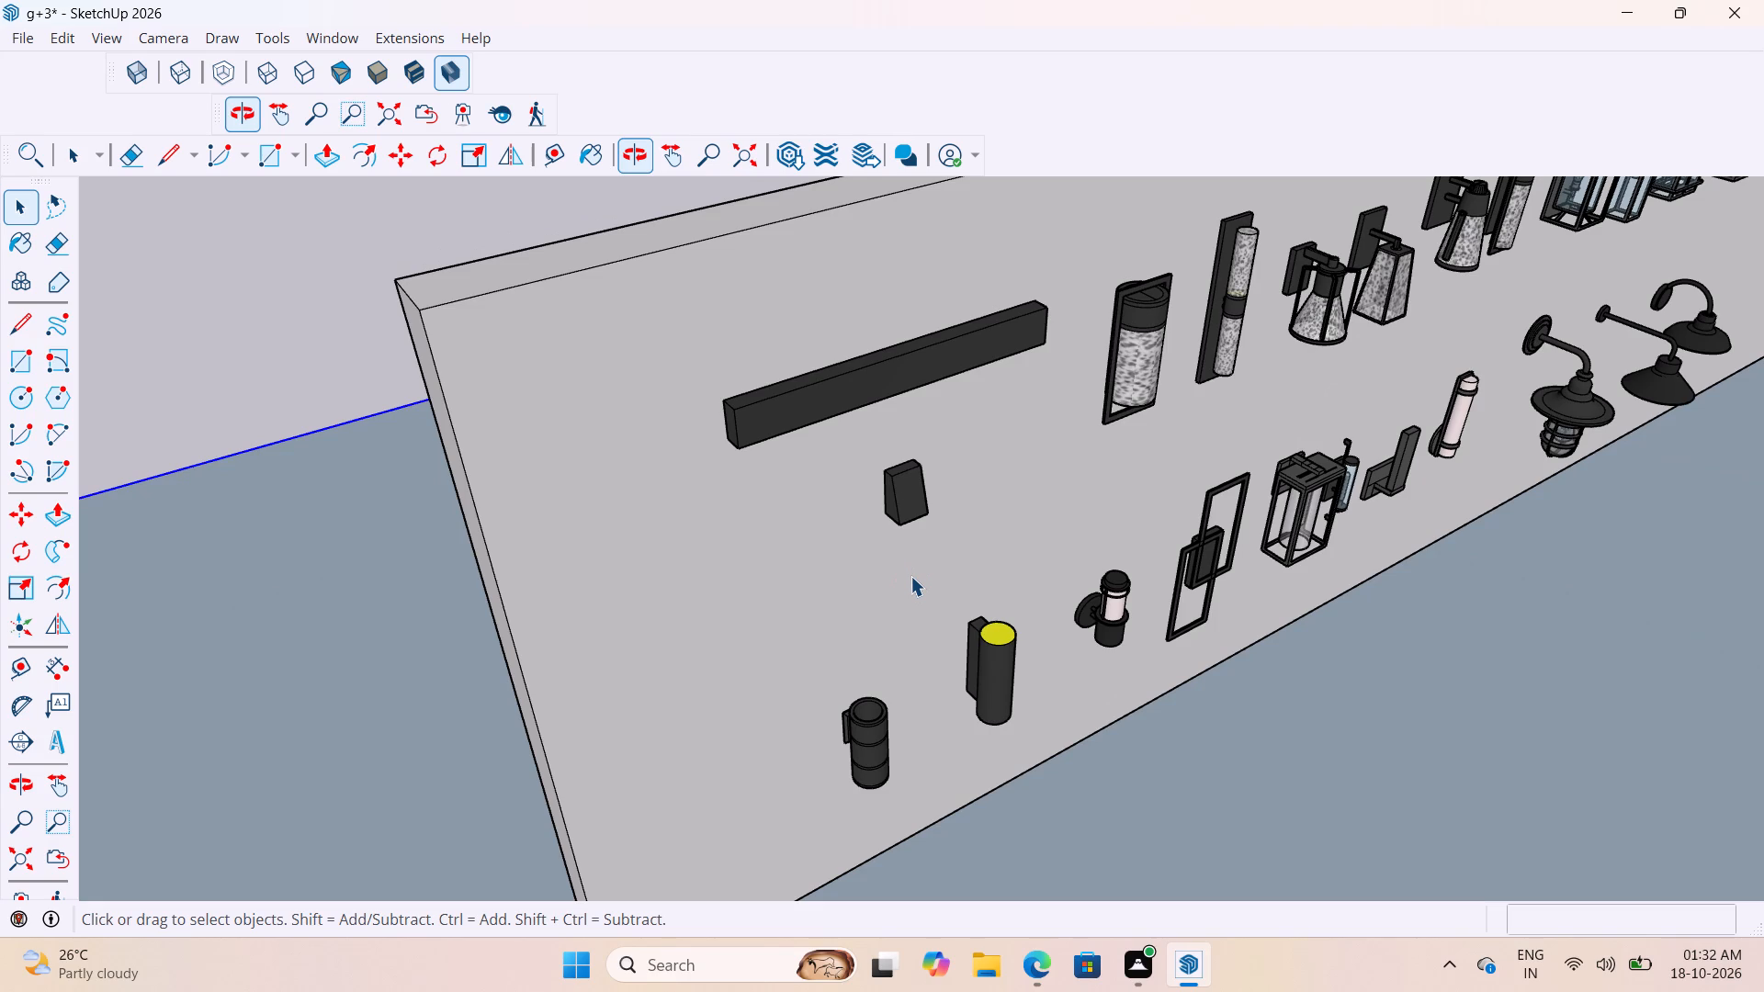
scroll(865, 603, "up", 4)
scroll(871, 702, "down", 3)
scroll(875, 742, "up", 2)
middle_click_drag(875, 738, 929, 468)
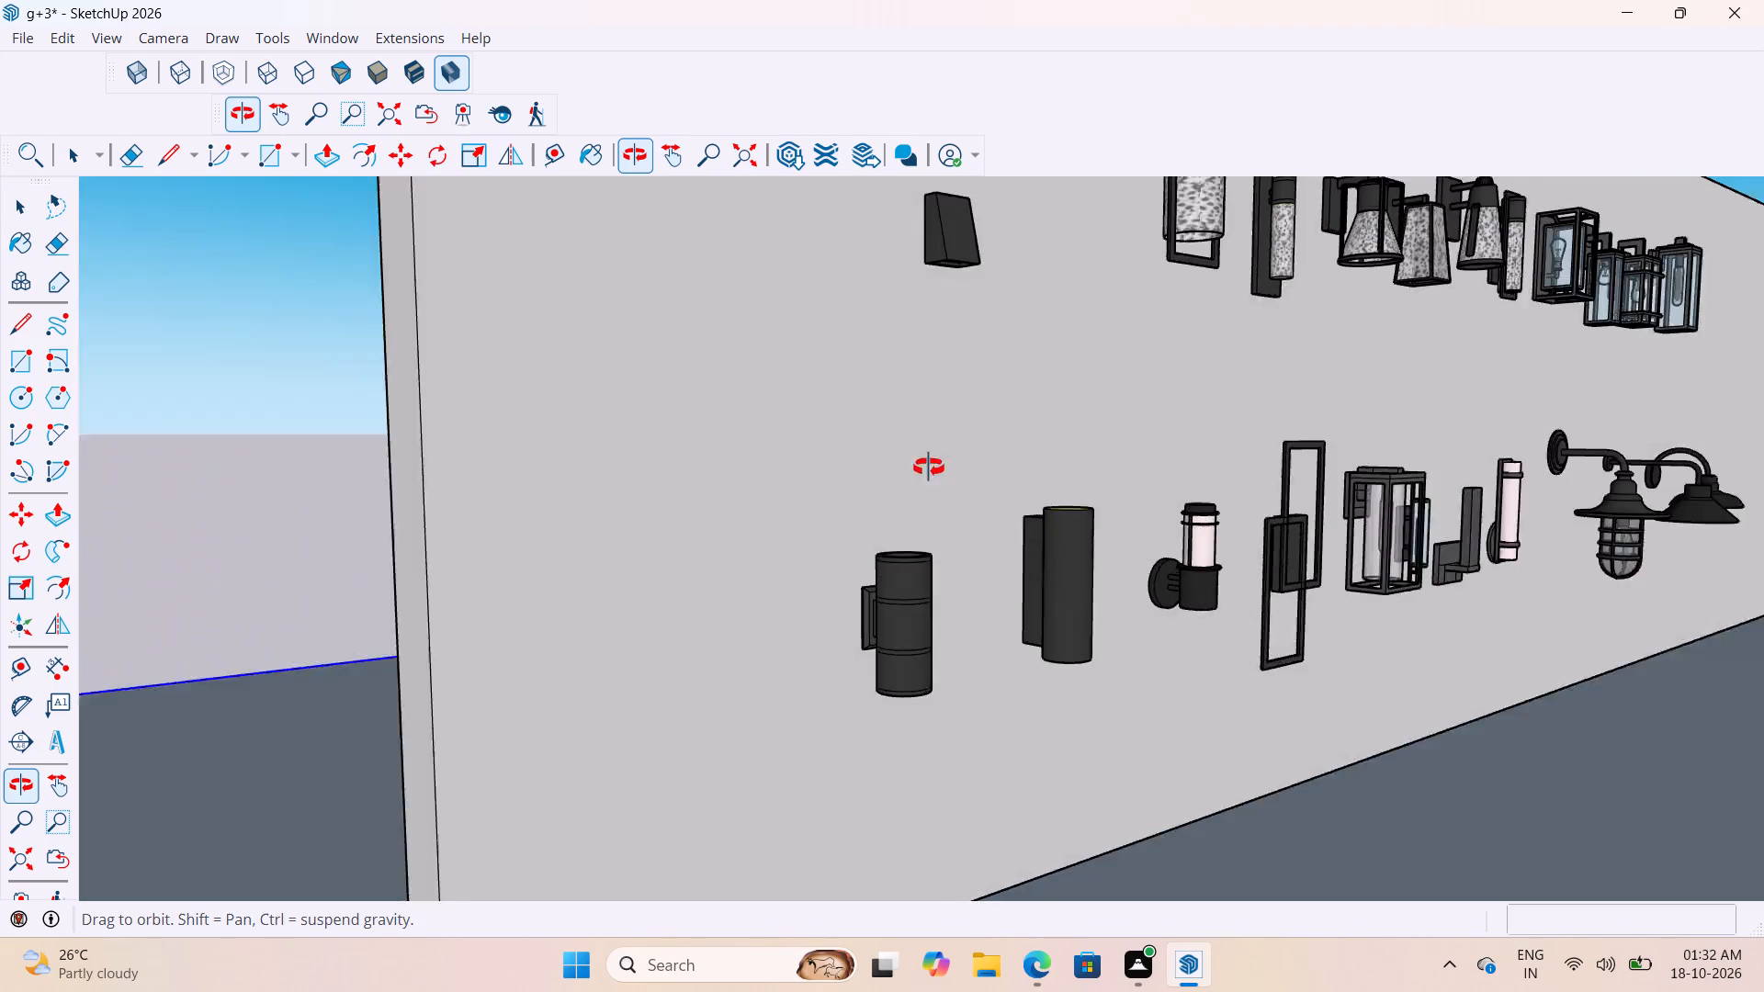
middle_click_drag(929, 468, 698, 773)
Copy the plain cylindrical wall light about 431' 9" onto the building's front marble wall, below the lowest ventilator between the balconies.
left_click(948, 685)
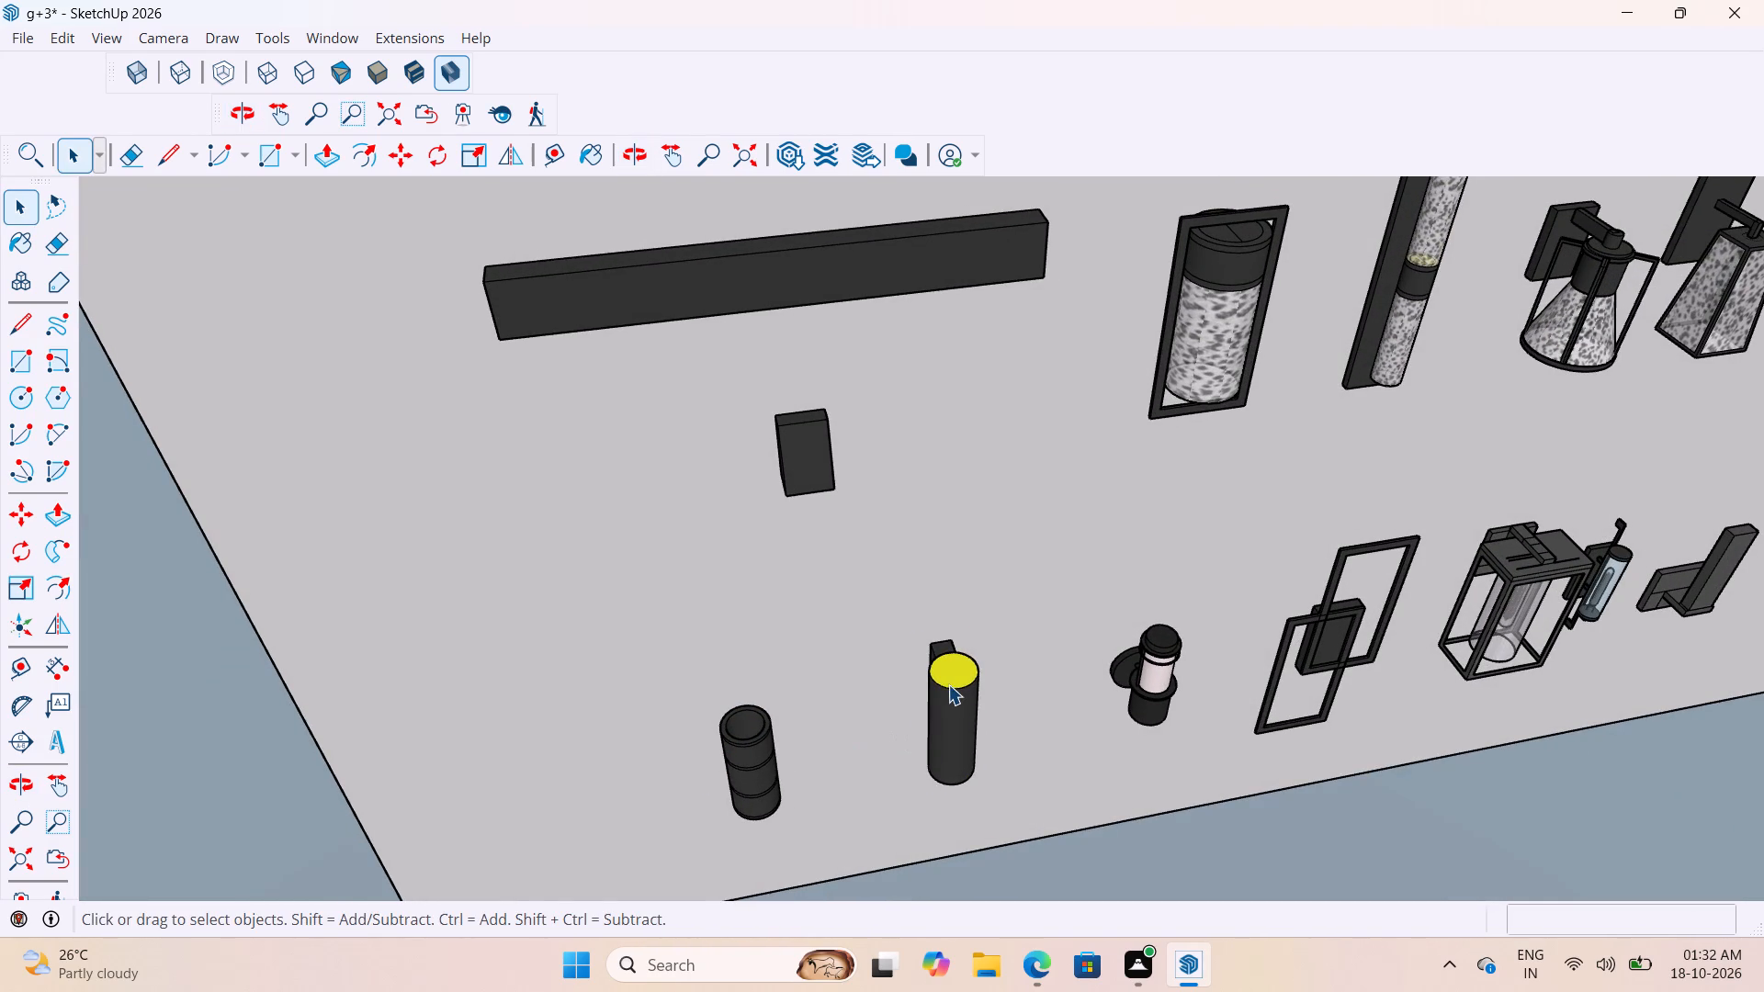
key("m")
scroll(950, 691, "up", 9)
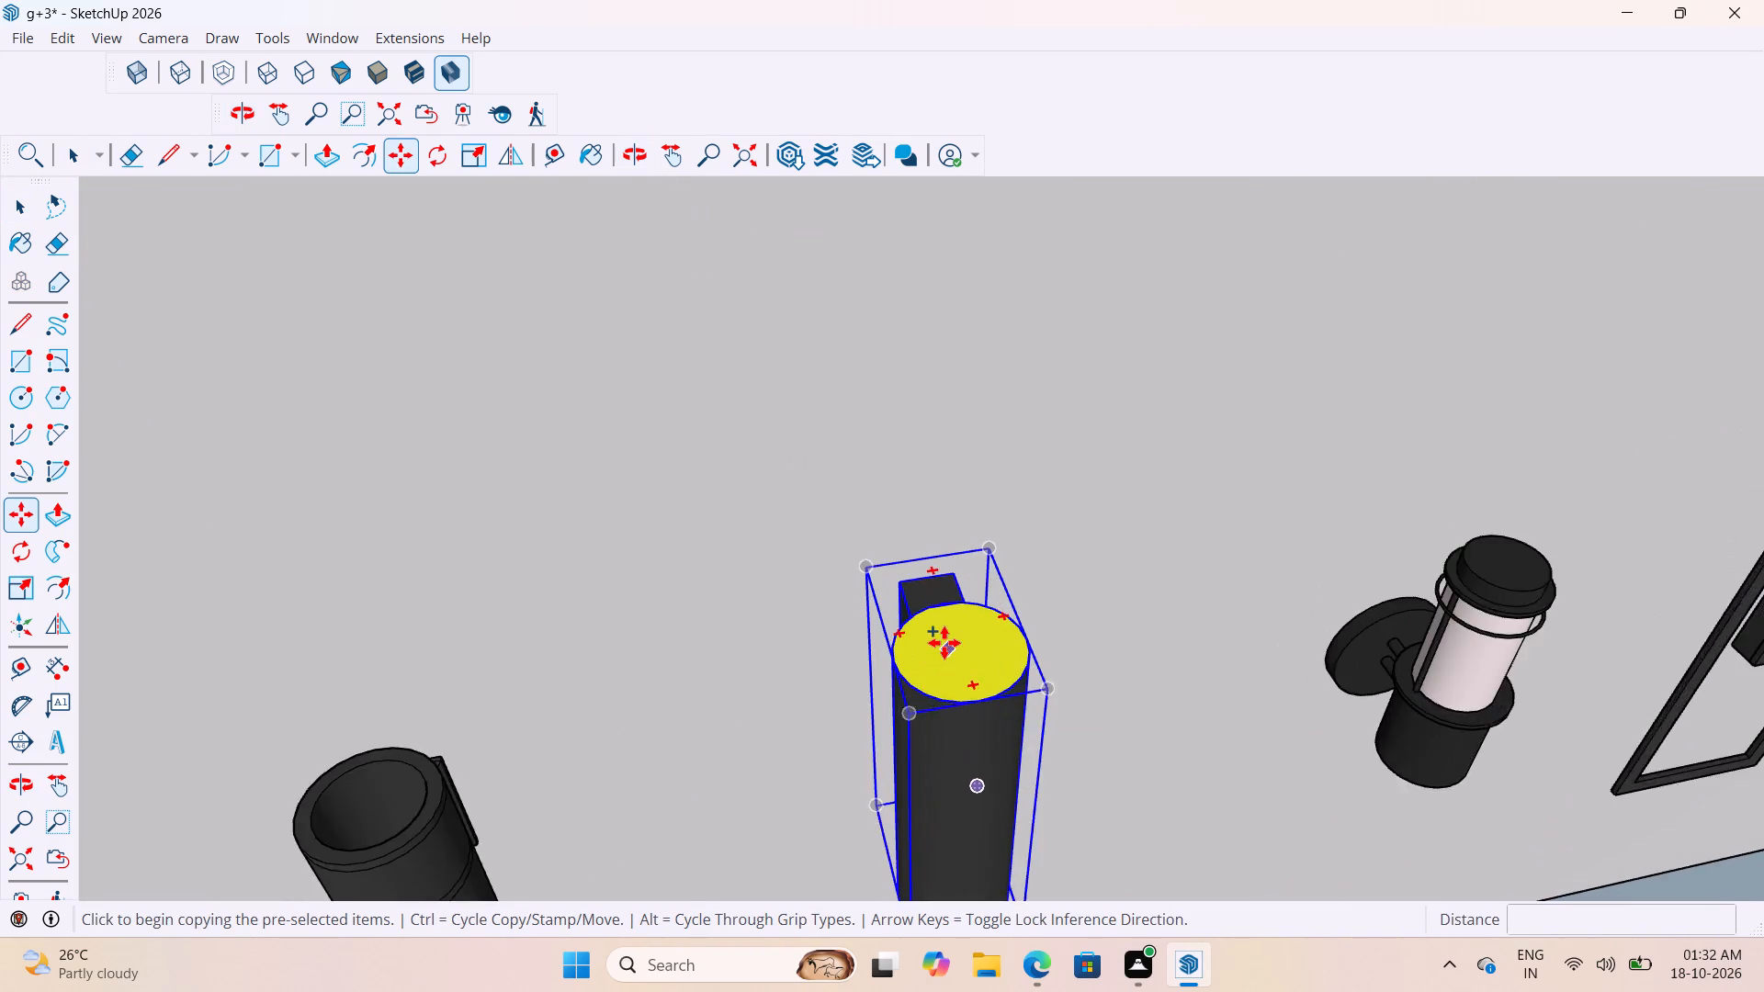
scroll(944, 643, "up", 3)
left_click(956, 557)
scroll(1087, 496, "down", 20)
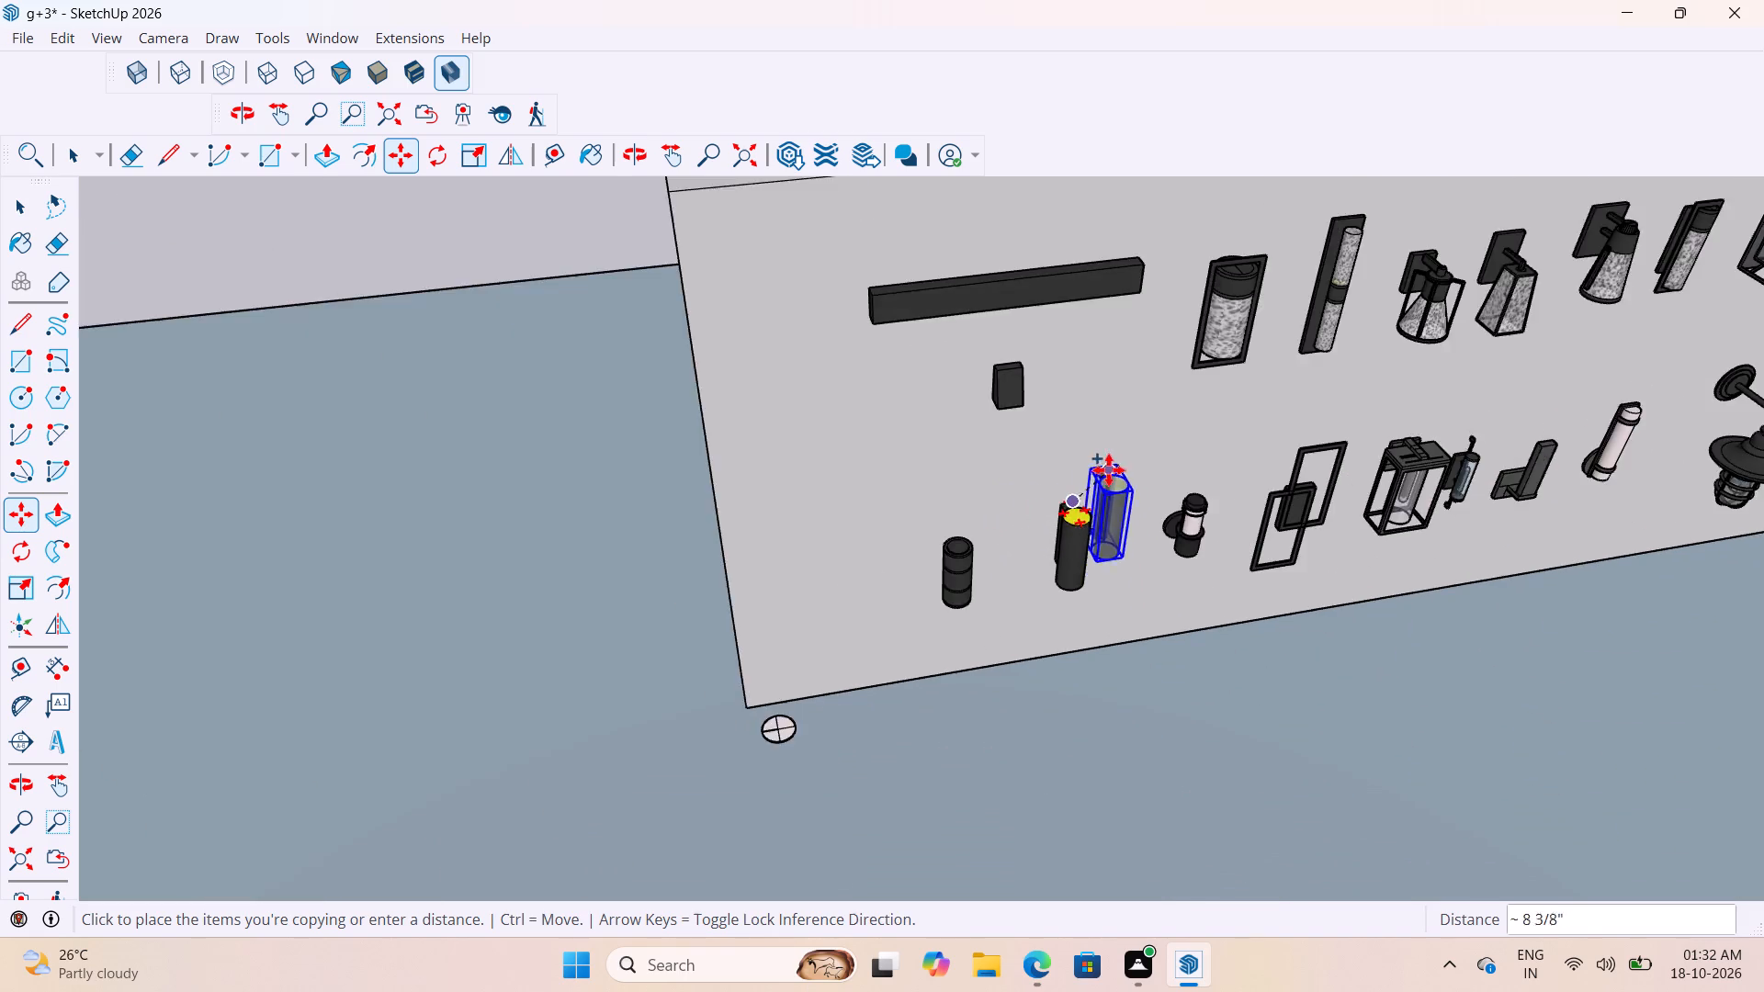
scroll(1102, 468, "down", 20)
scroll(1102, 468, "down", 20)
scroll(1102, 468, "down", 7)
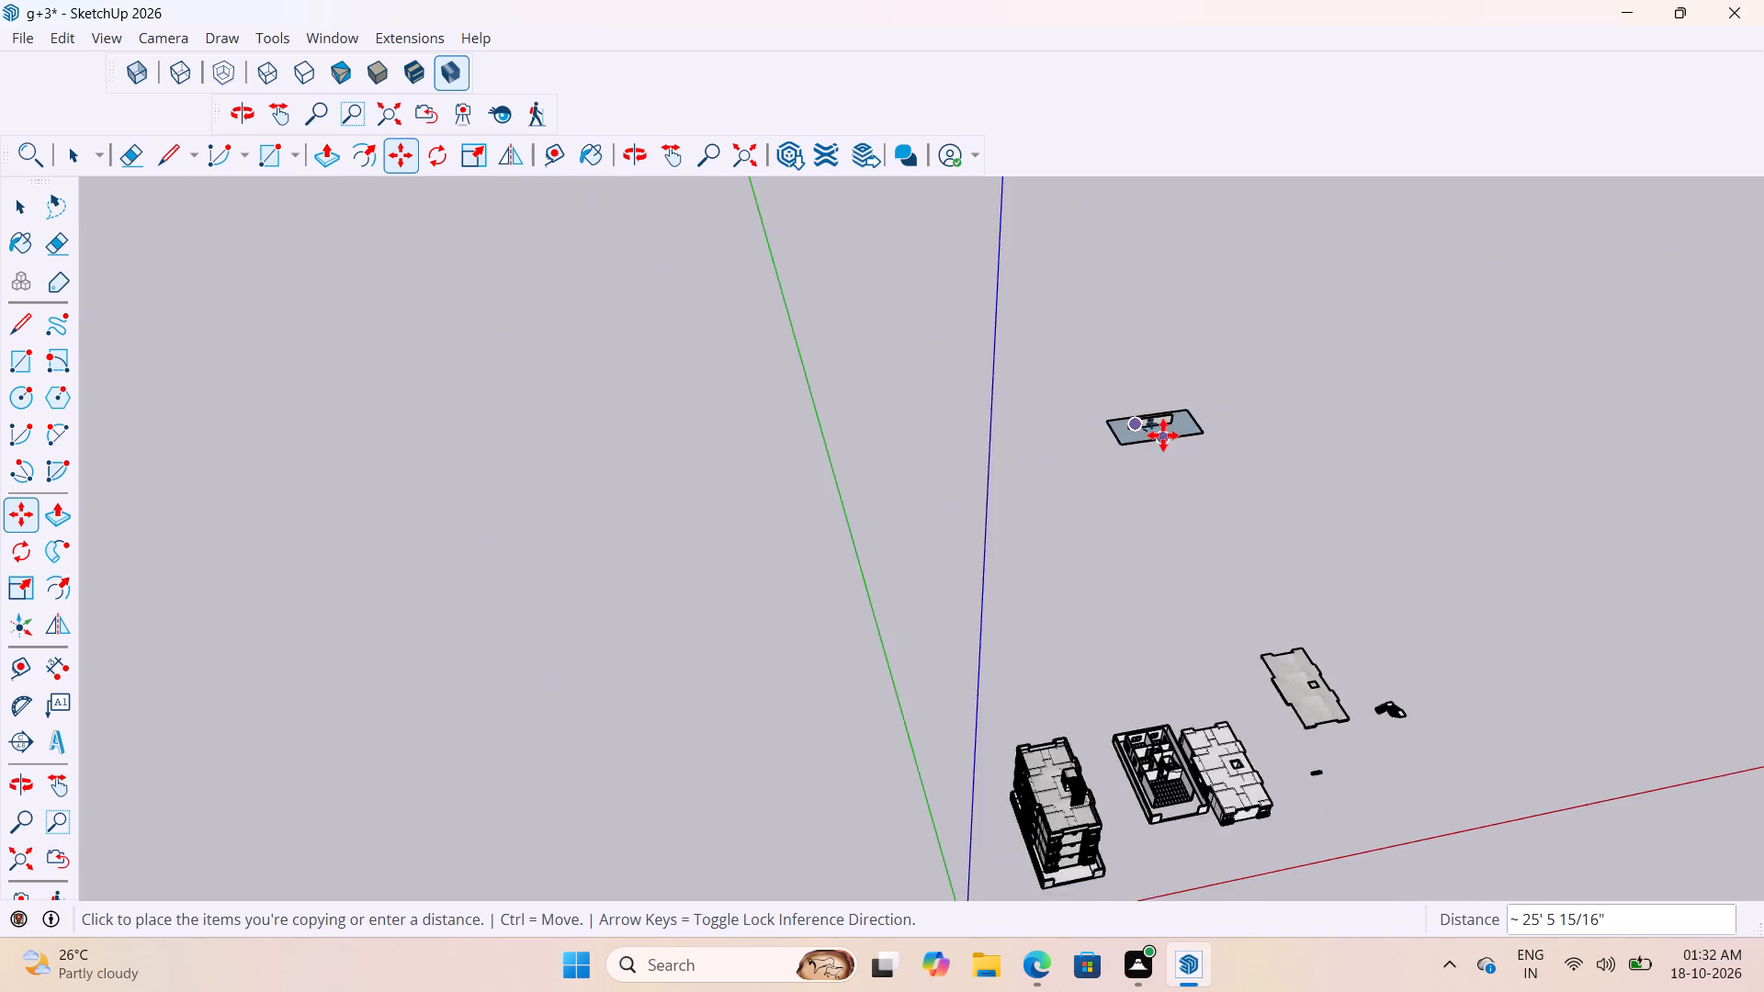
scroll(1163, 435, "down", 4)
scroll(1193, 690, "up", 20)
scroll(1193, 690, "up", 2)
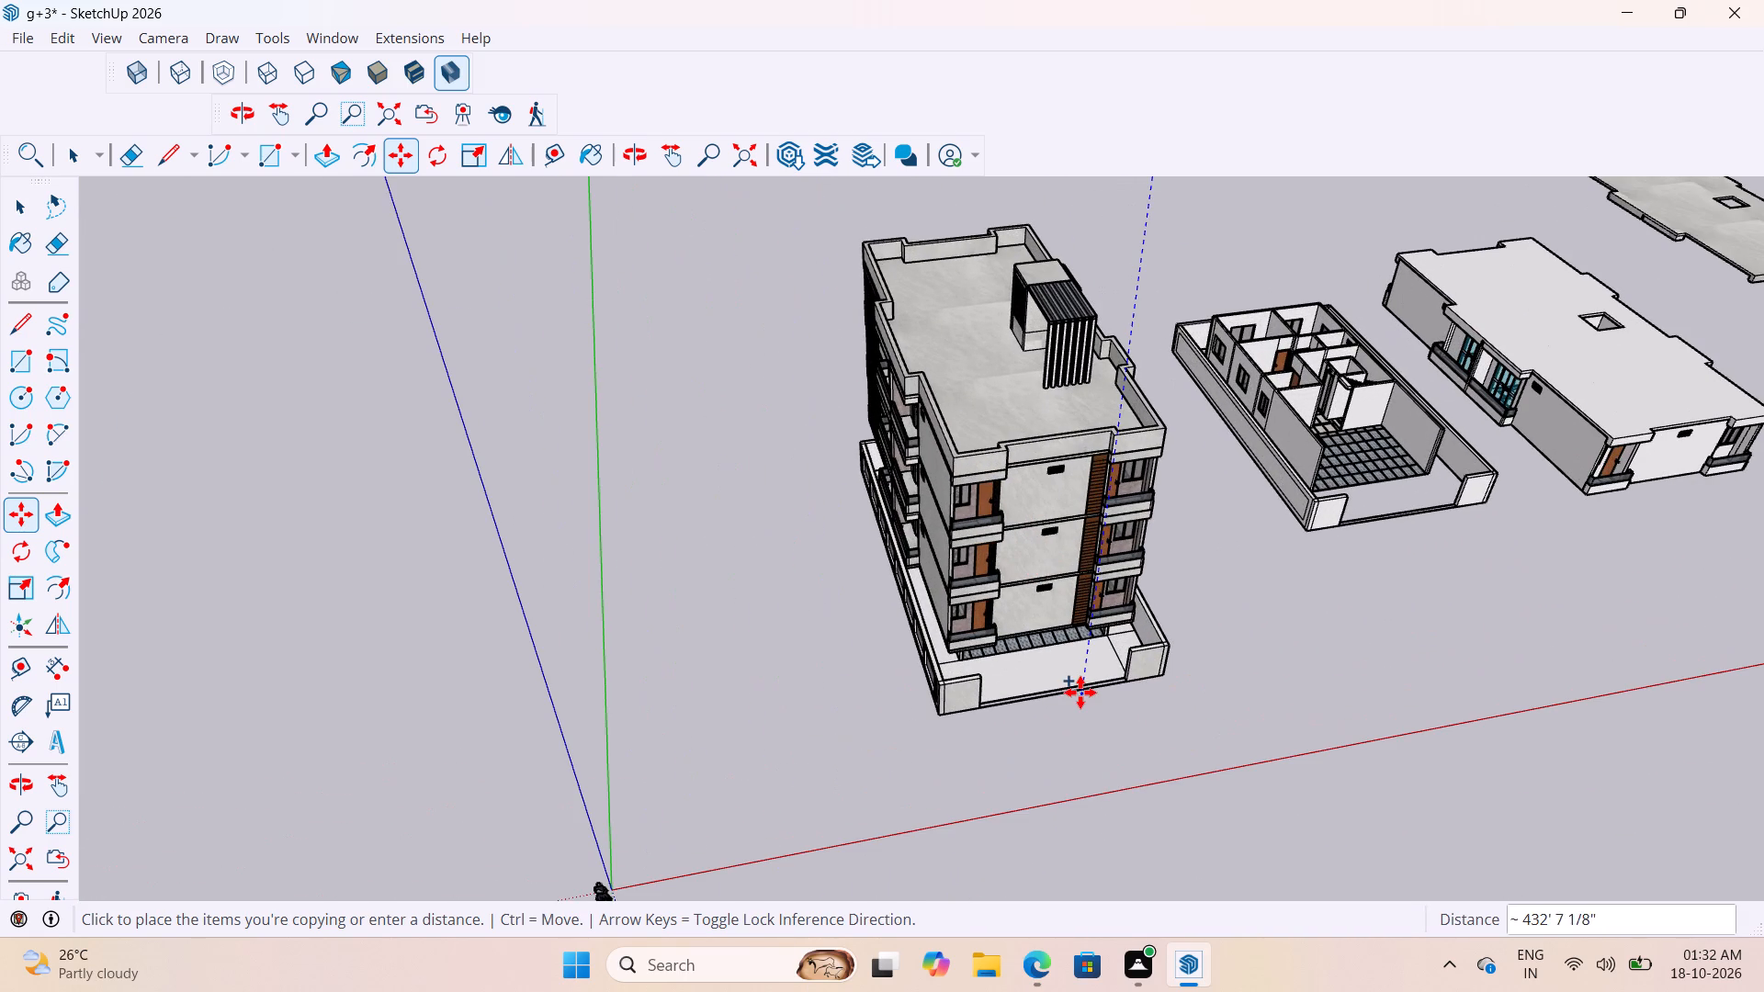
scroll(1078, 712, "up", 7)
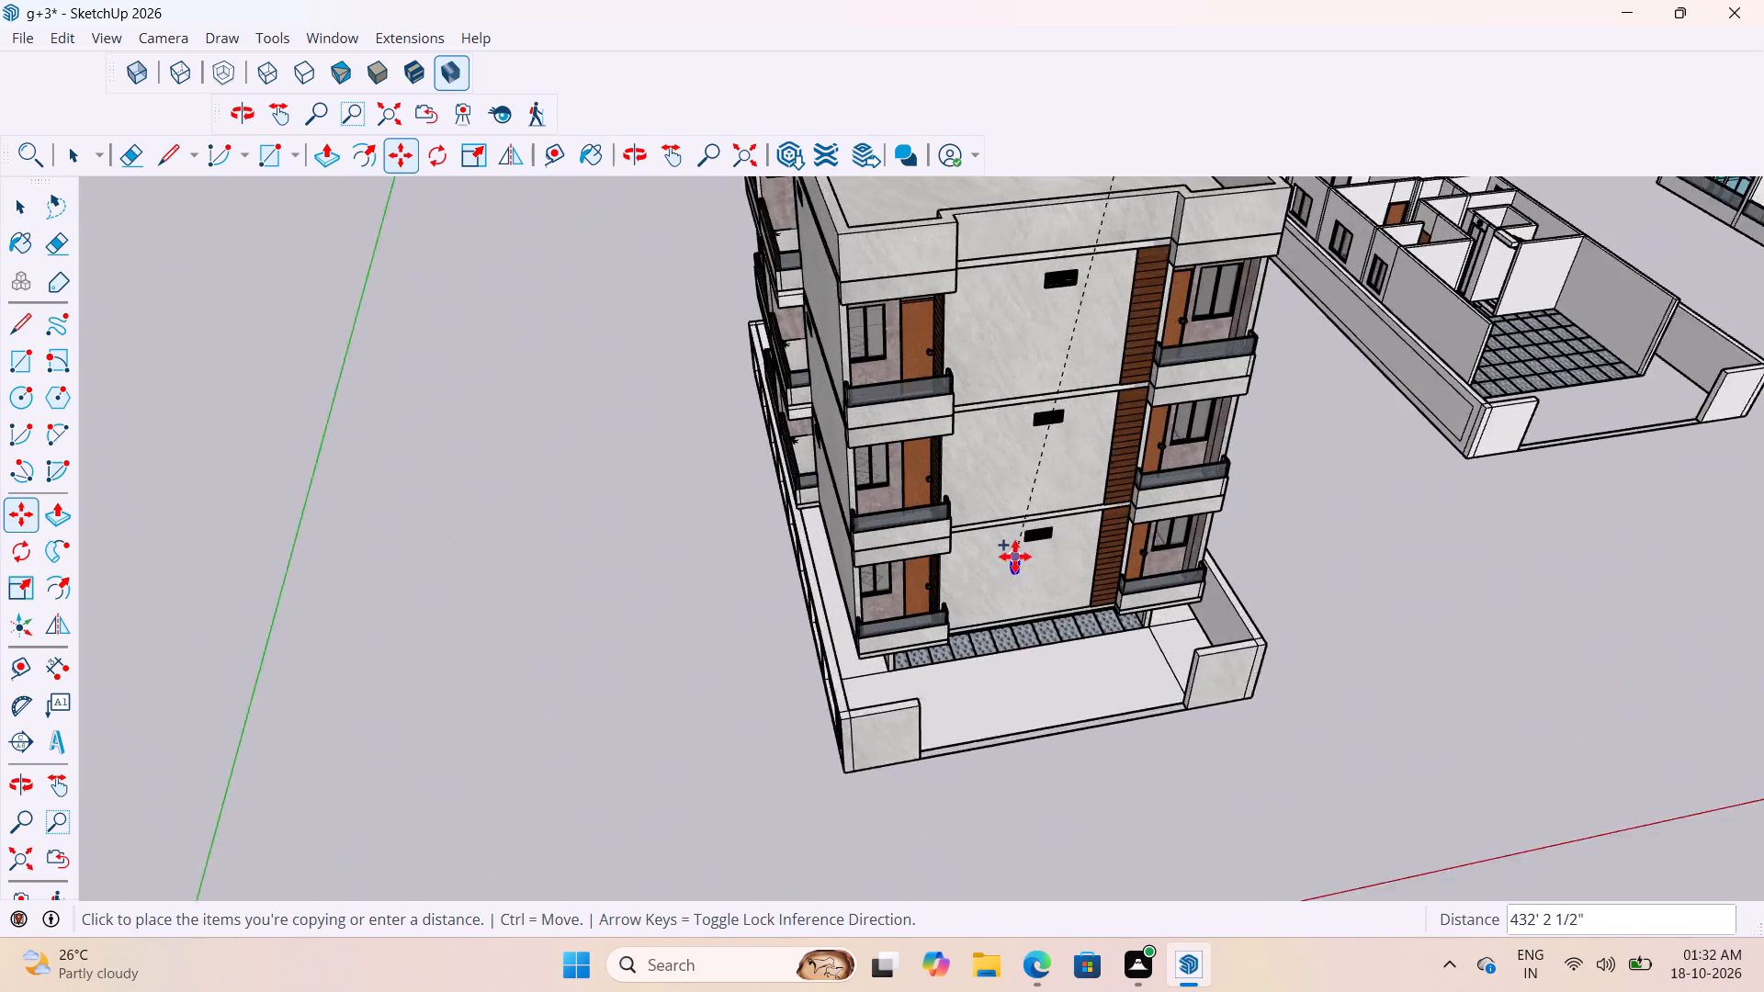
scroll(1015, 557, "up", 5)
middle_click_drag(1051, 570, 1027, 376)
scroll(1033, 649, "up", 6)
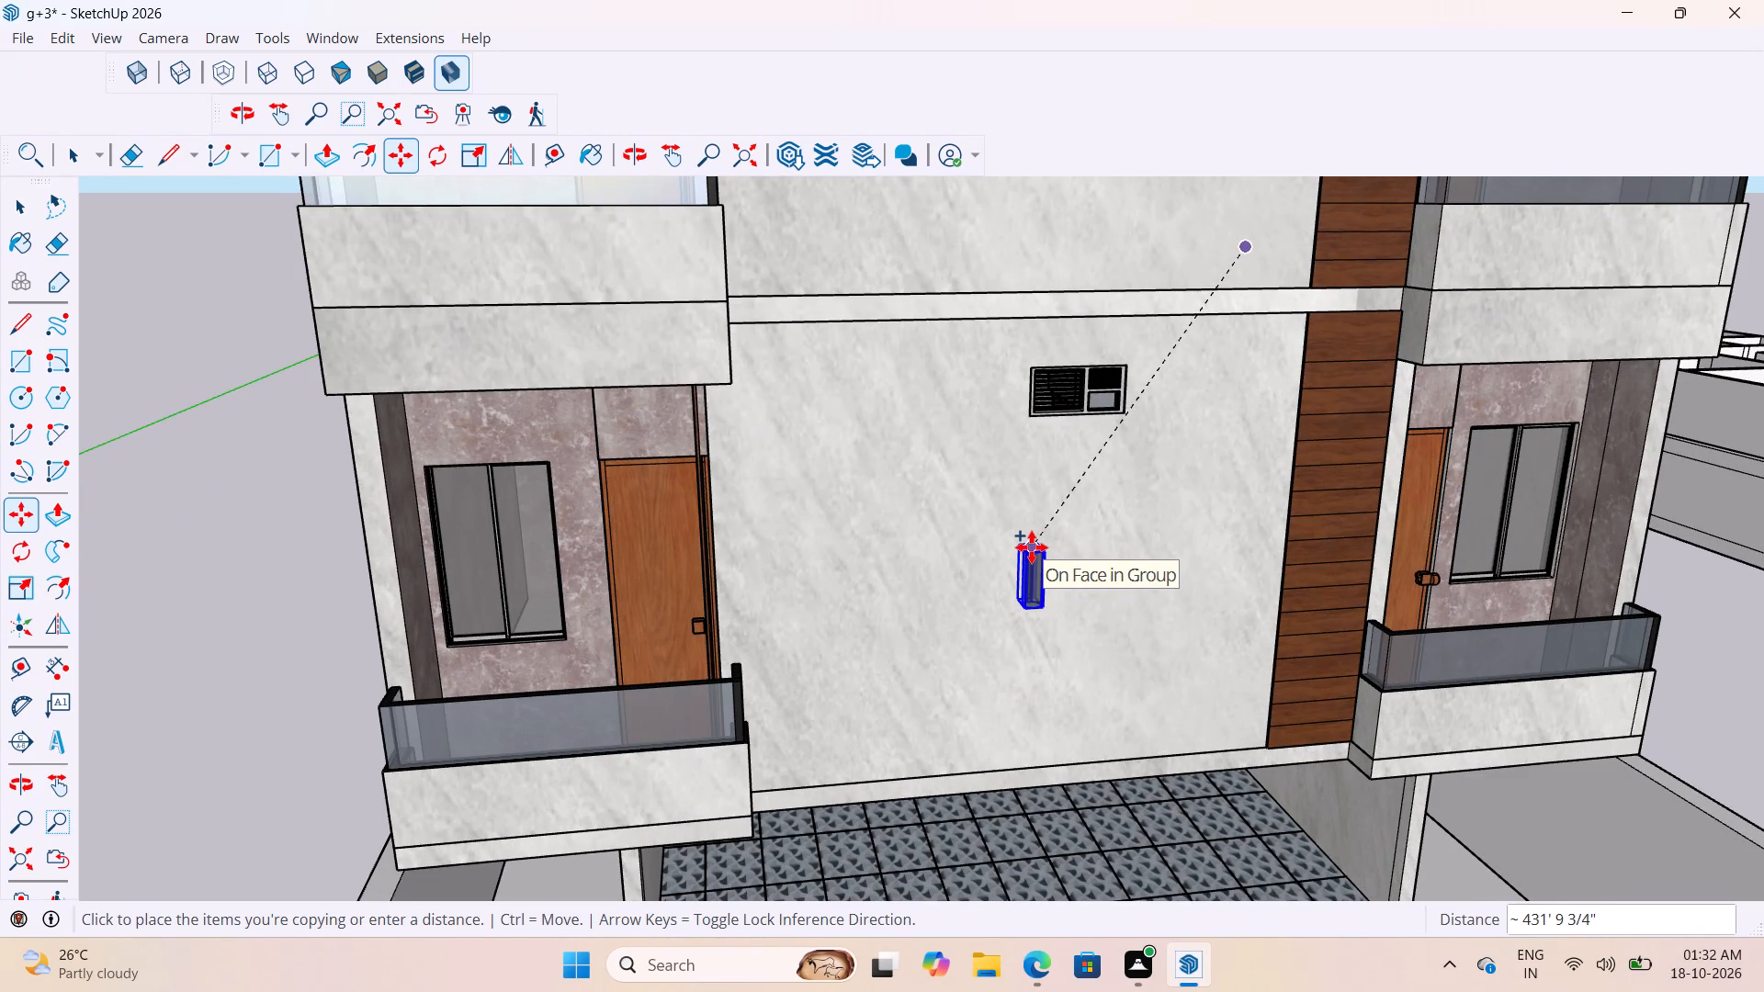
scroll(1032, 547, "down", 4)
middle_click_drag(1032, 547, 1121, 535)
middle_click(1121, 535)
middle_click(1113, 533)
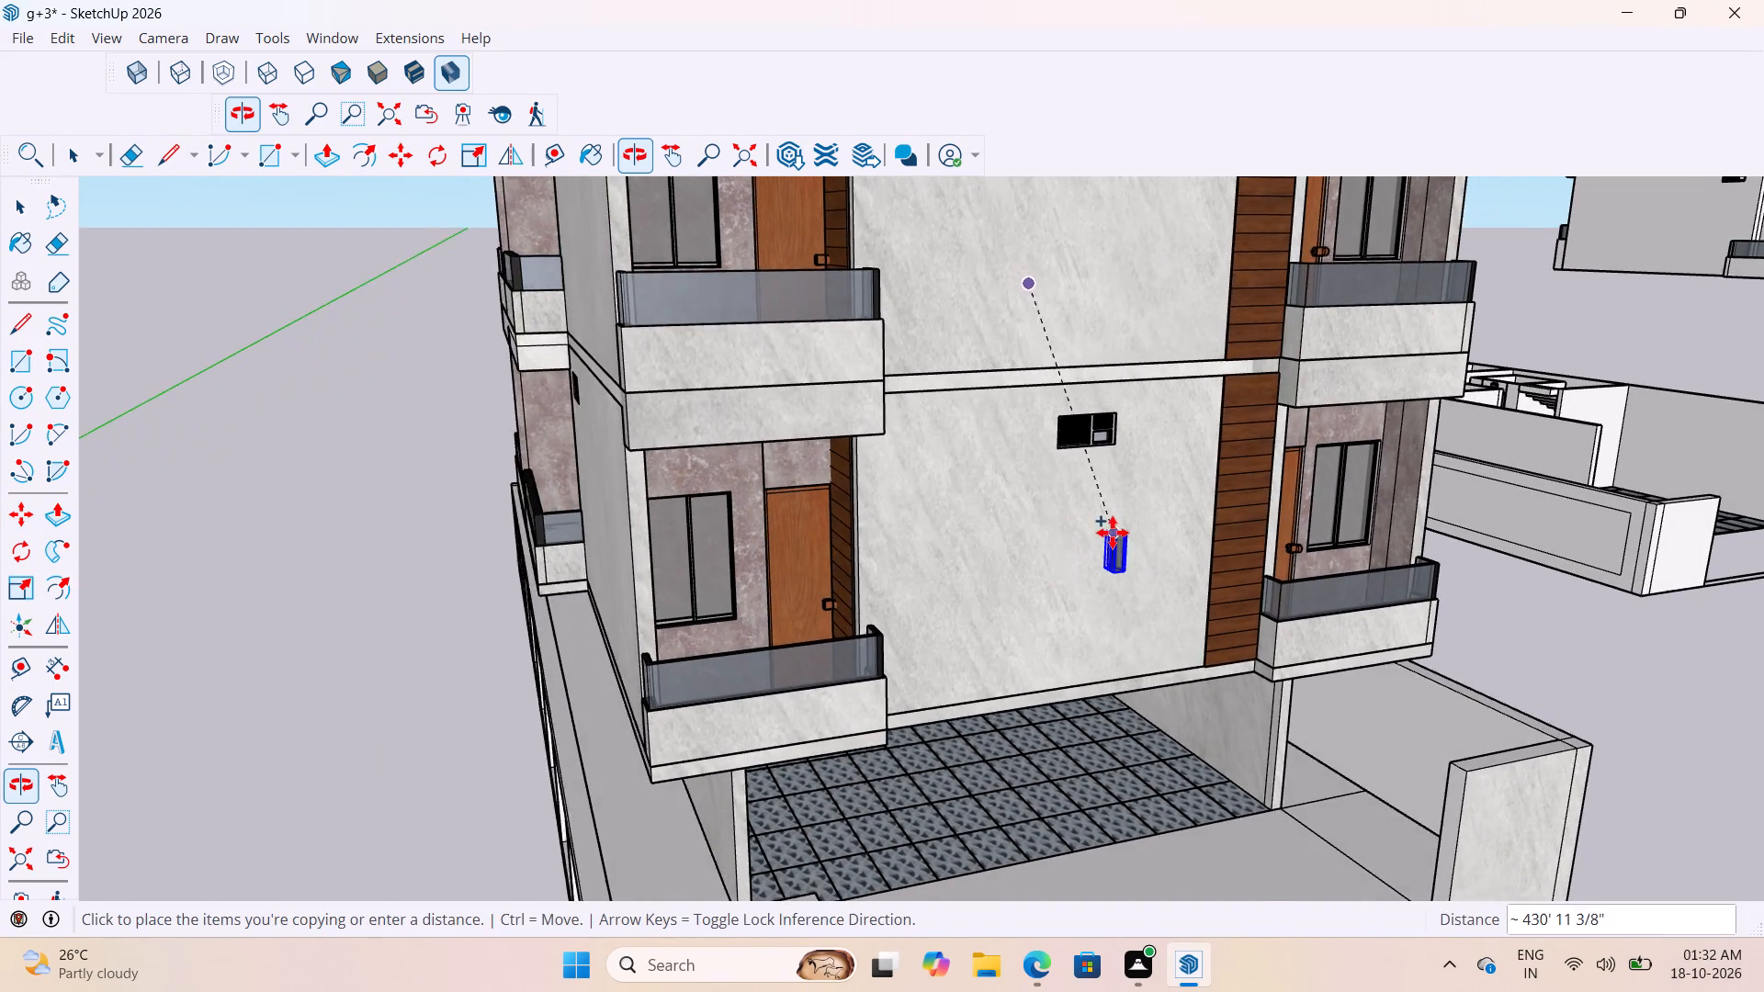
middle_click(1113, 533)
middle_click(1085, 535)
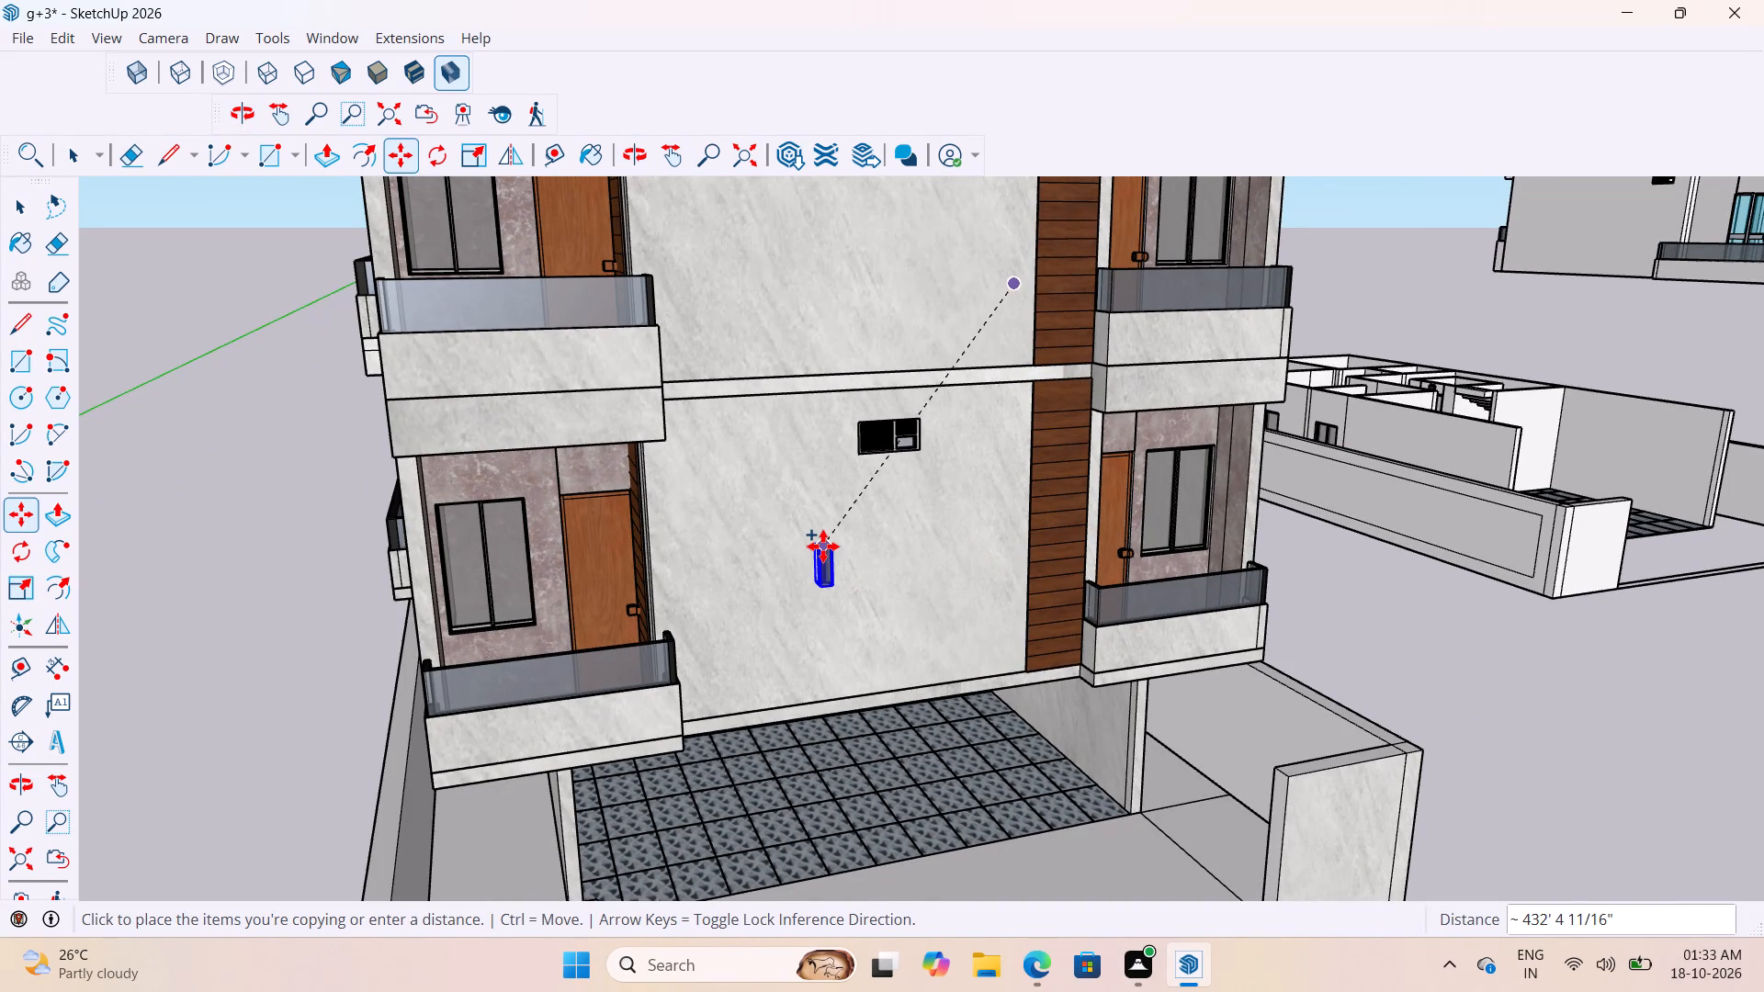
scroll(845, 567, "up", 2)
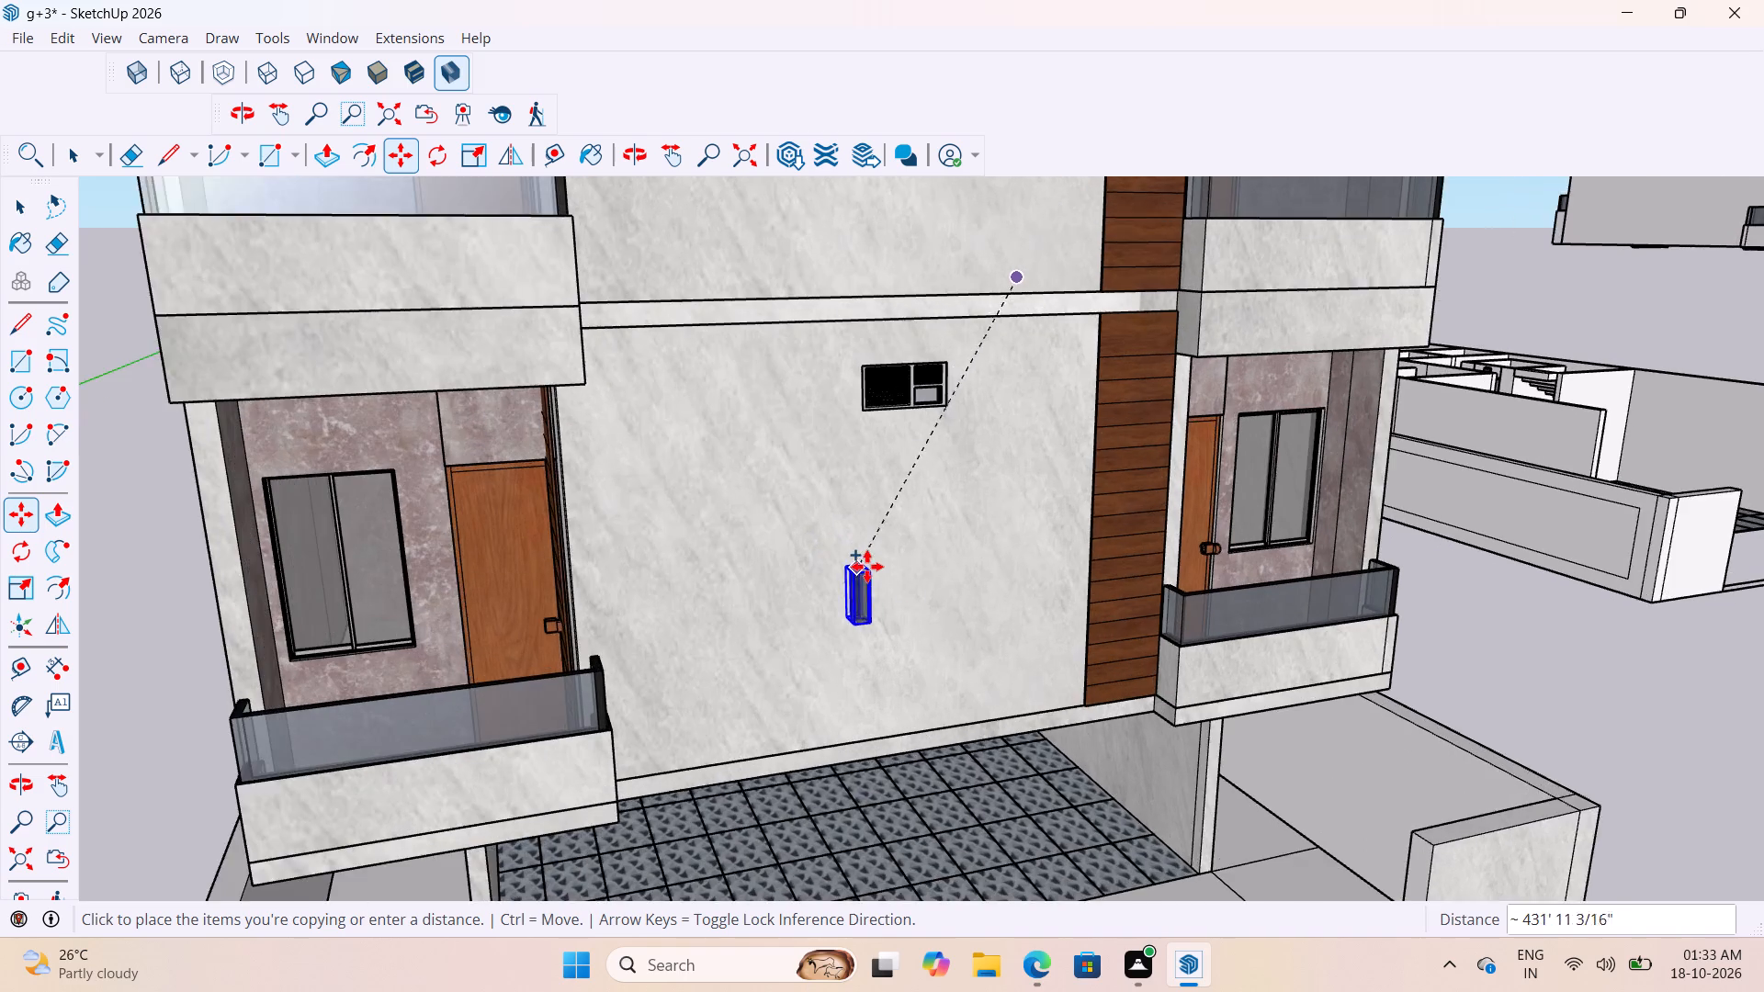
scroll(867, 567, "up", 3)
middle_click_drag(927, 585, 854, 560)
scroll(826, 519, "up", 9)
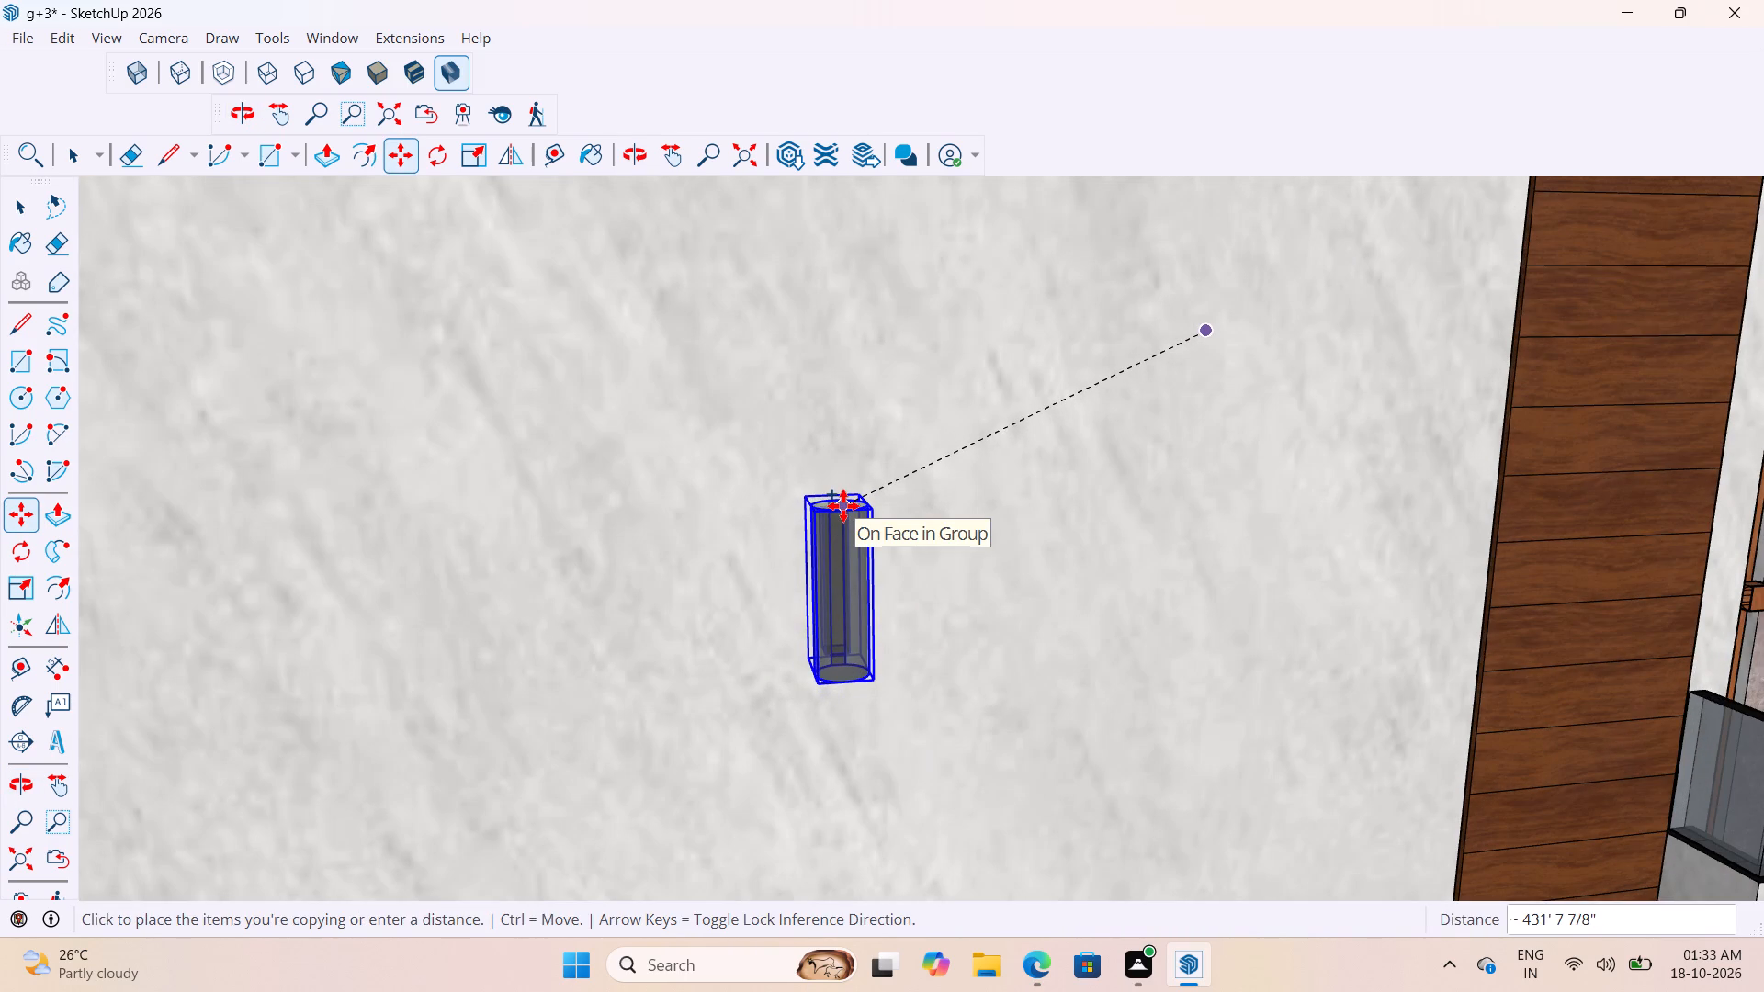
scroll(843, 506, "down", 3)
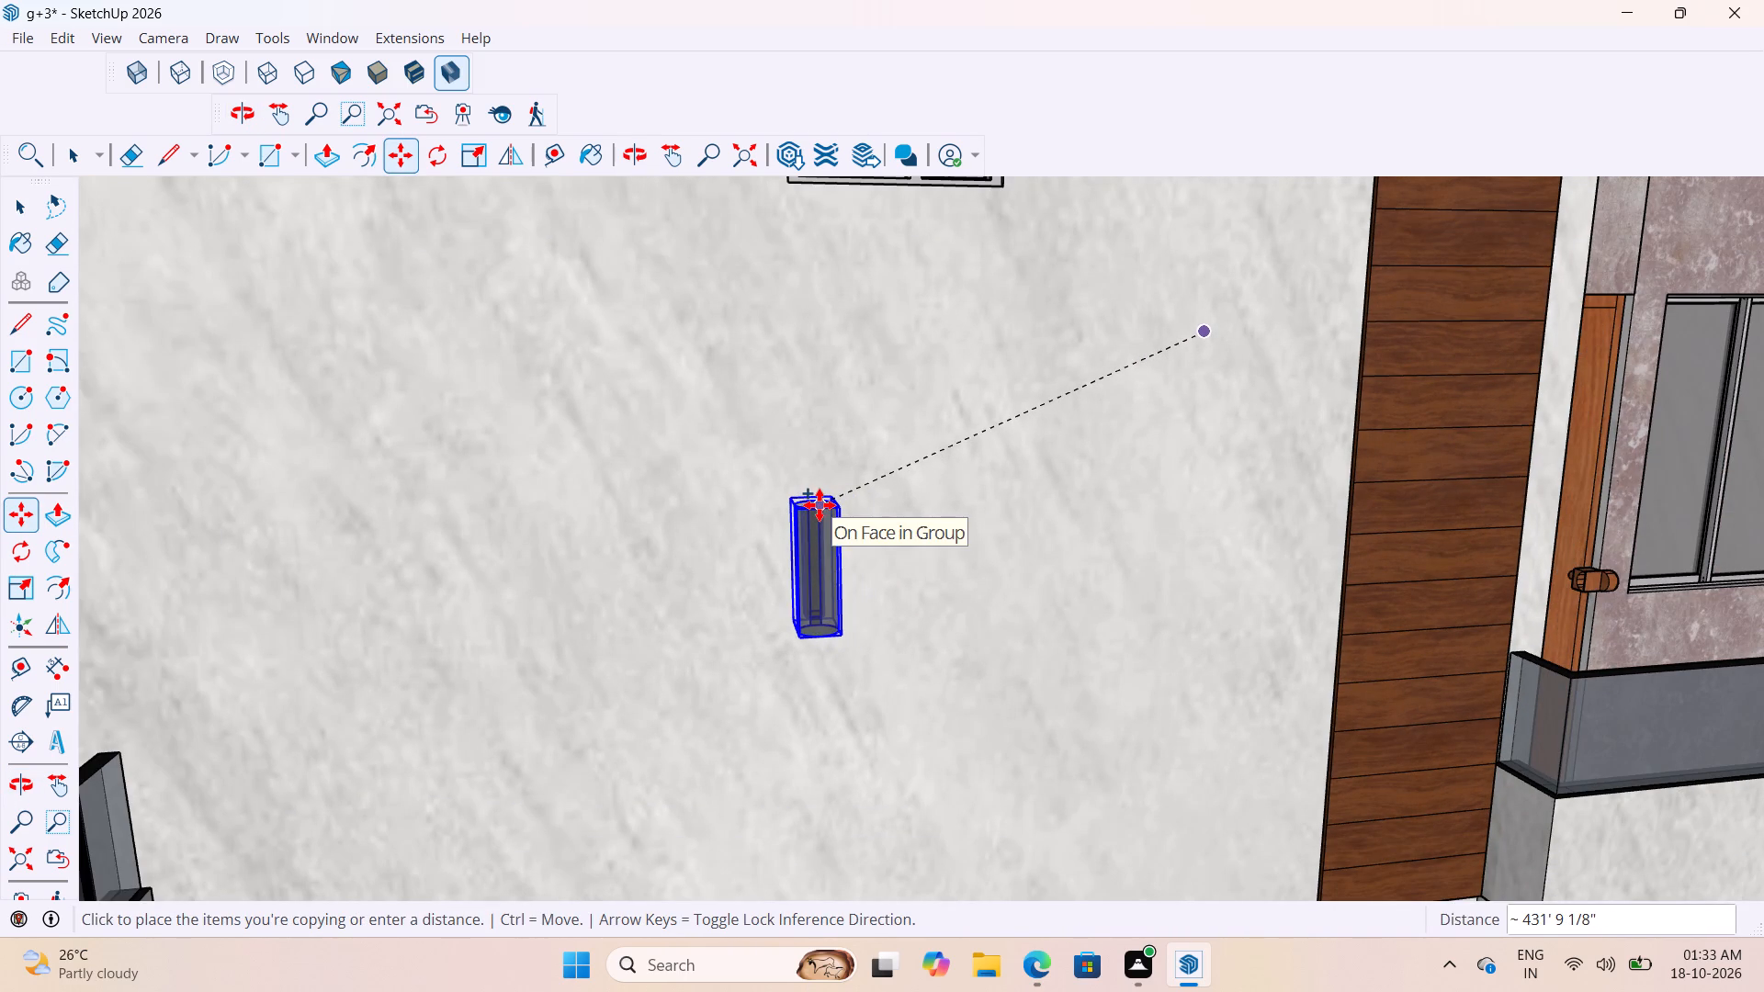
left_click(820, 505)
scroll(865, 531, "down", 19)
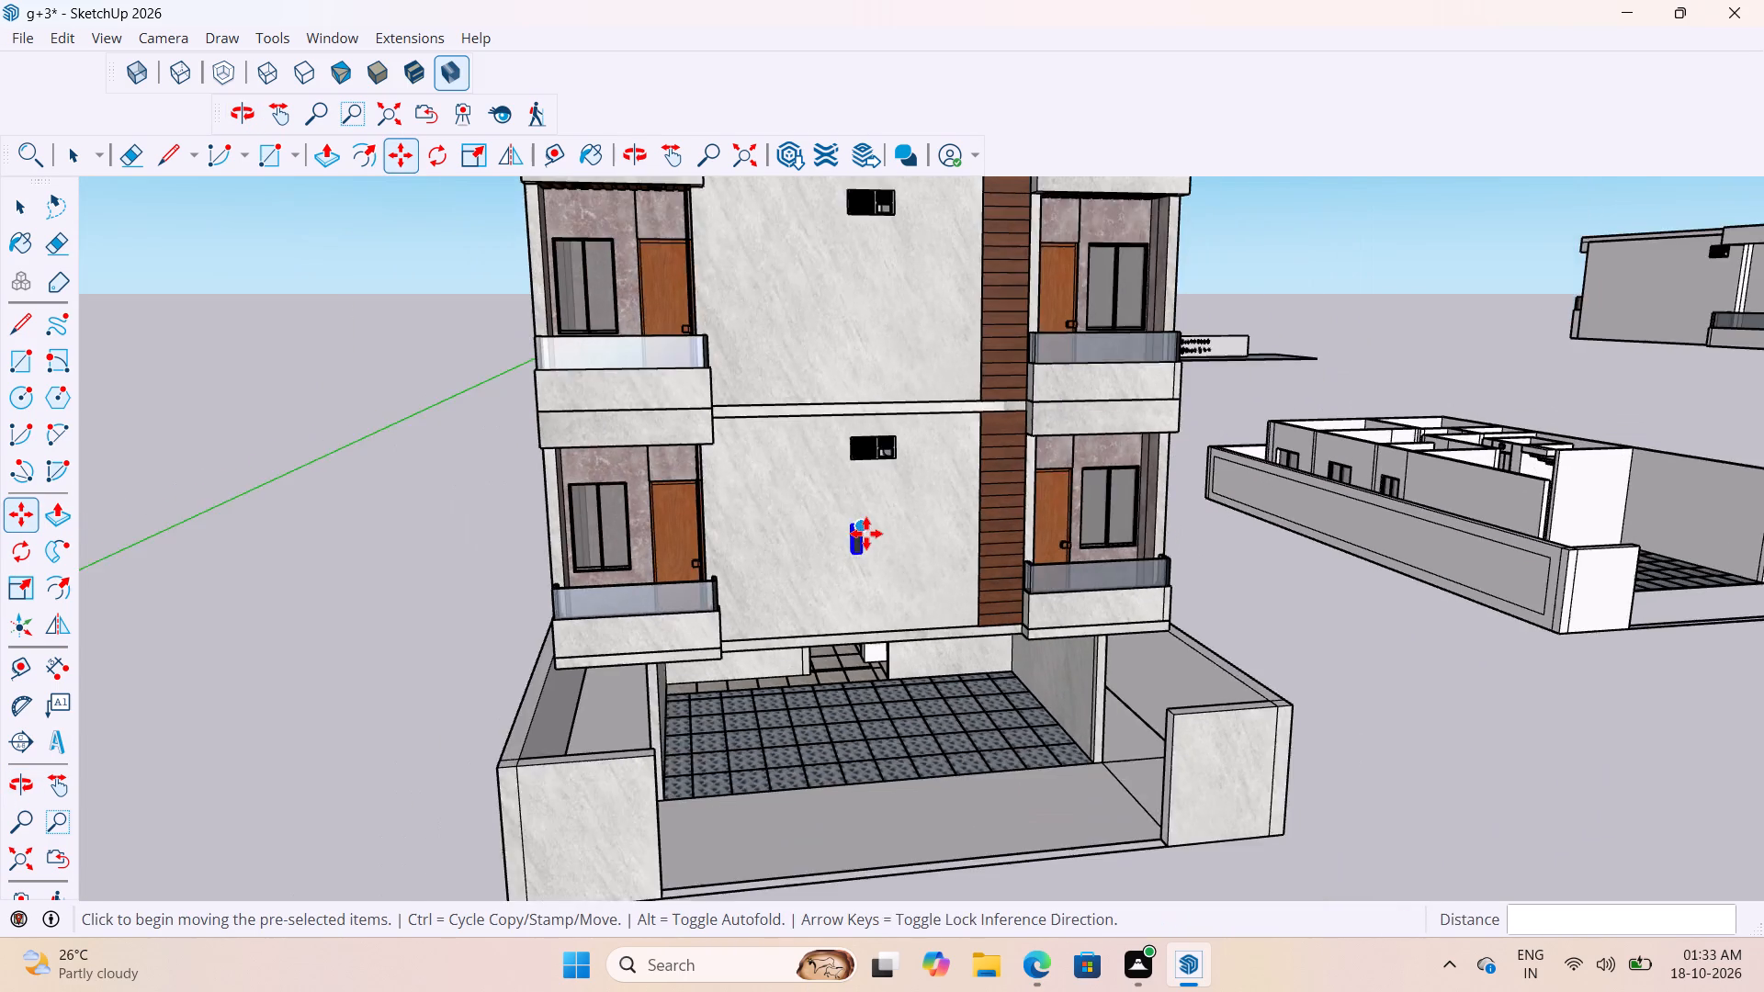
scroll(866, 534, "down", 3)
key("space")
left_click(1247, 592)
Inspect the copied cylindrical light's placement and scale on the front facade from several angles.
scroll(902, 476, "up", 3)
middle_click_drag(951, 519, 976, 603)
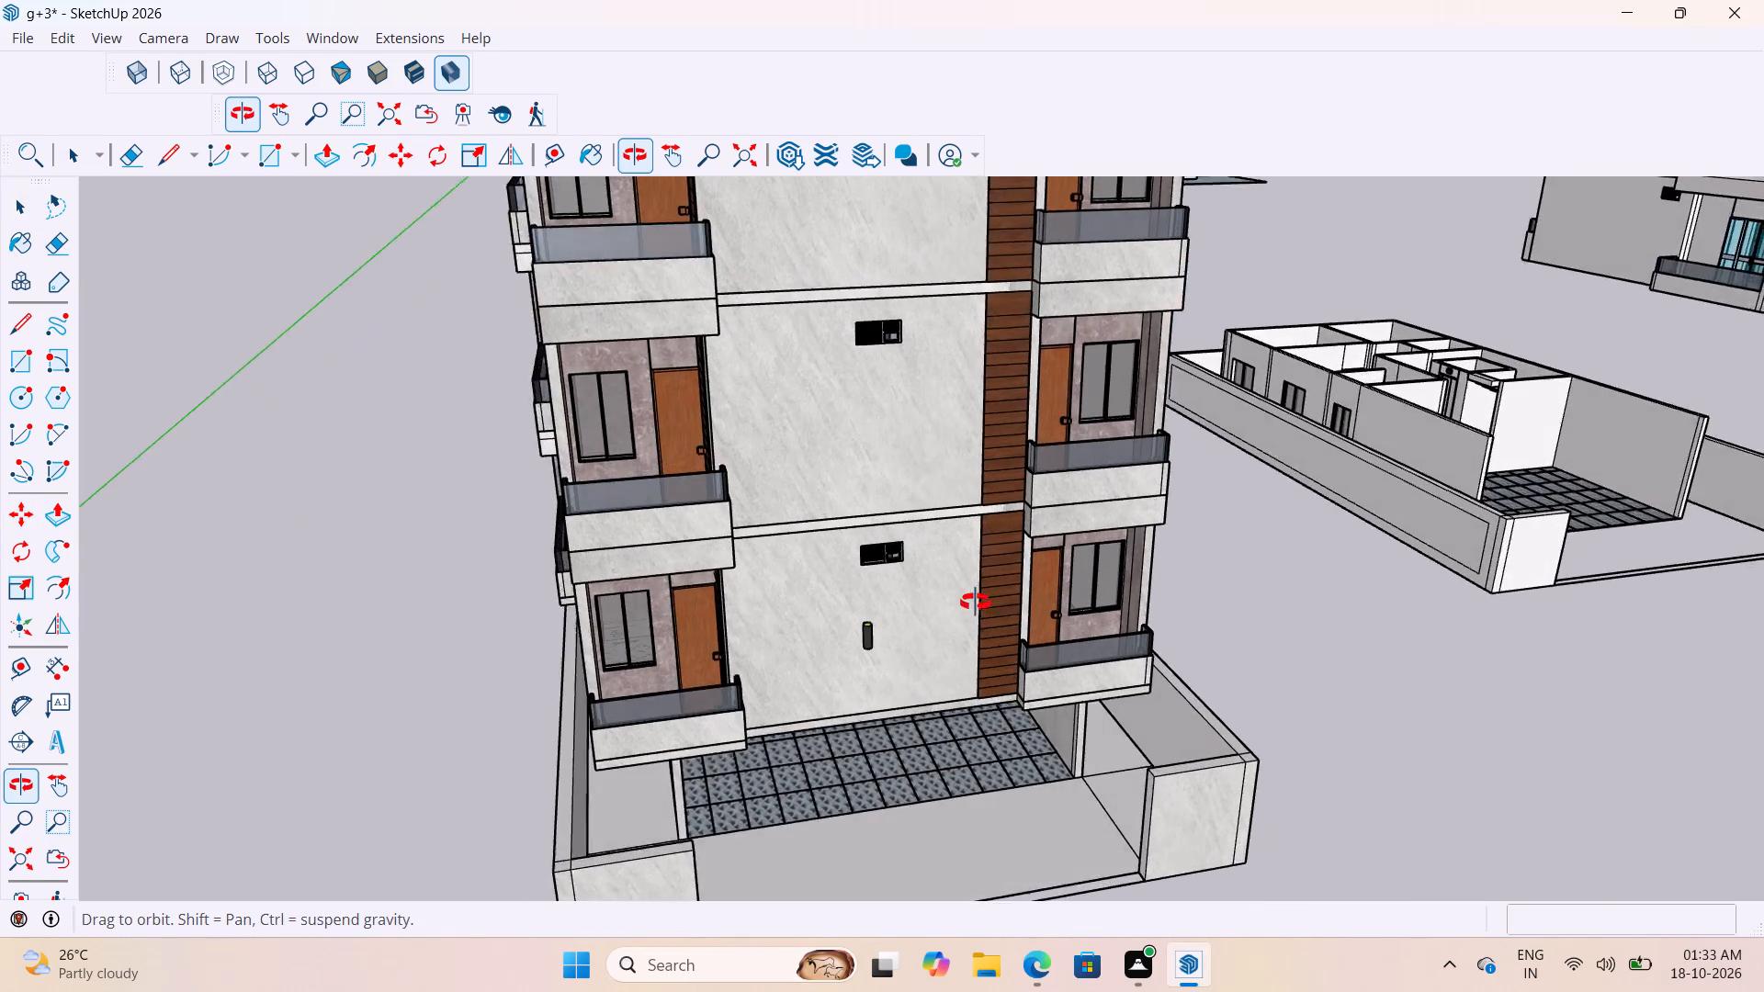
middle_click_drag(976, 603, 933, 641)
scroll(842, 629, "up", 7)
scroll(852, 628, "down", 7)
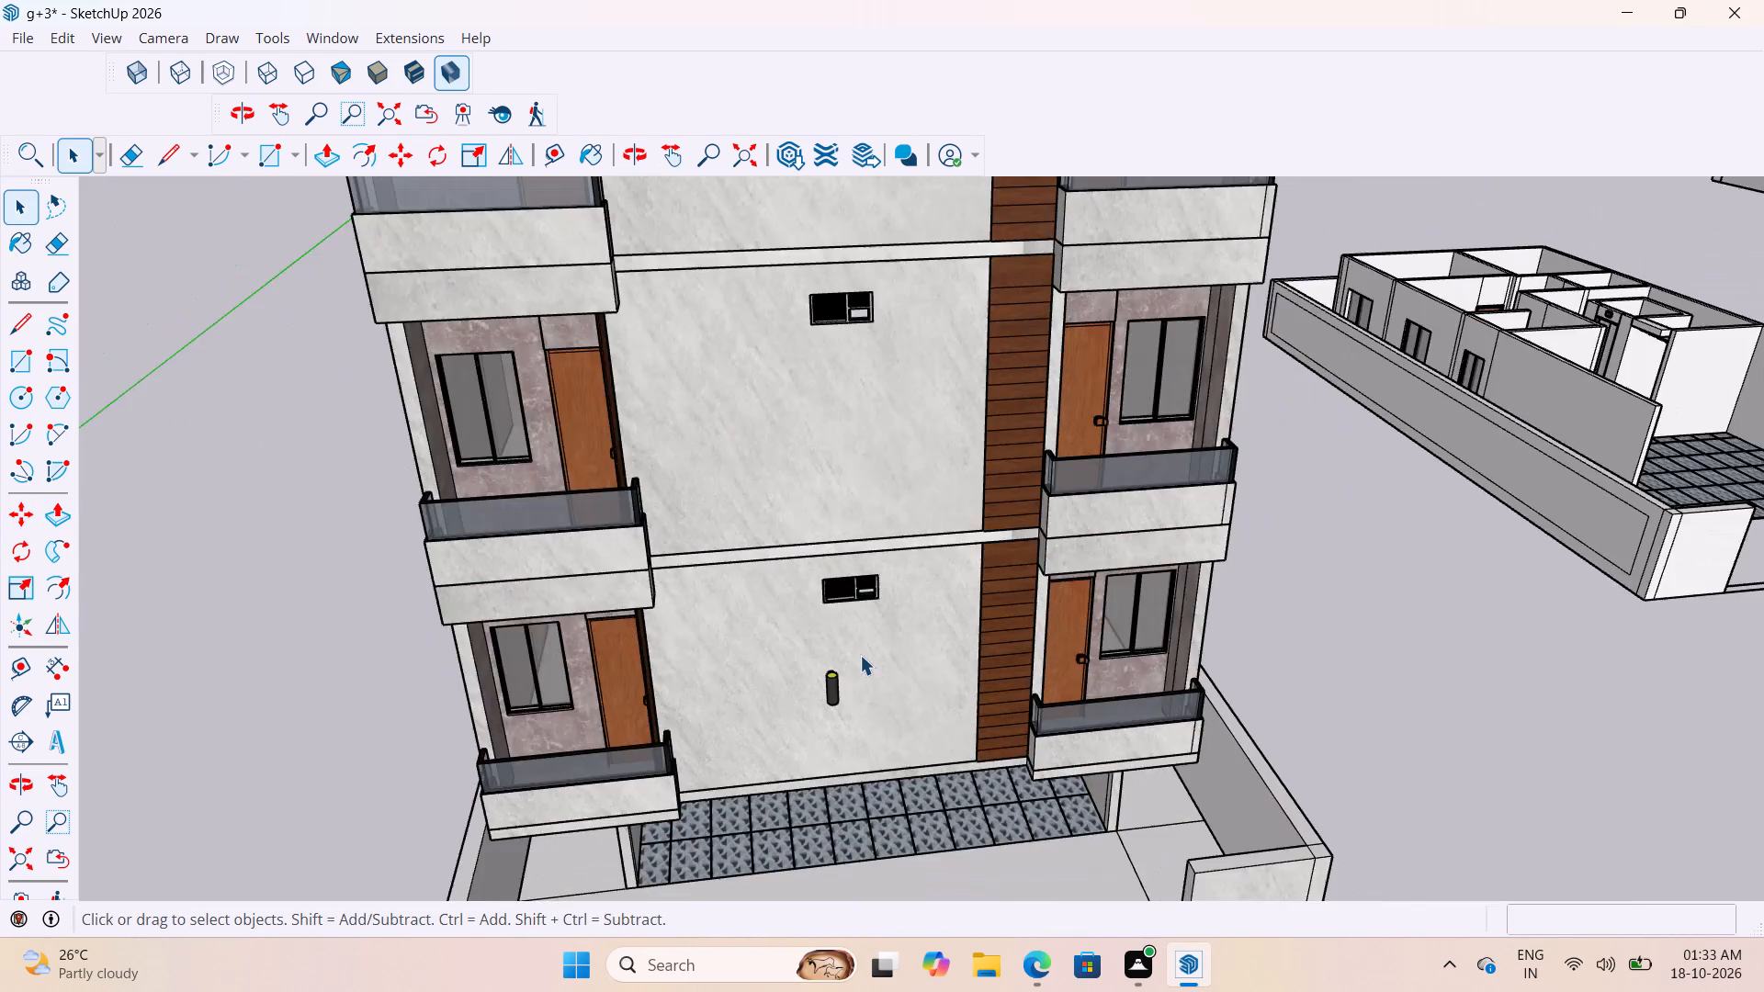
scroll(860, 655, "down", 3)
middle_click_drag(864, 654, 940, 659)
scroll(960, 698, "up", 5)
middle_click_drag(955, 684, 910, 594)
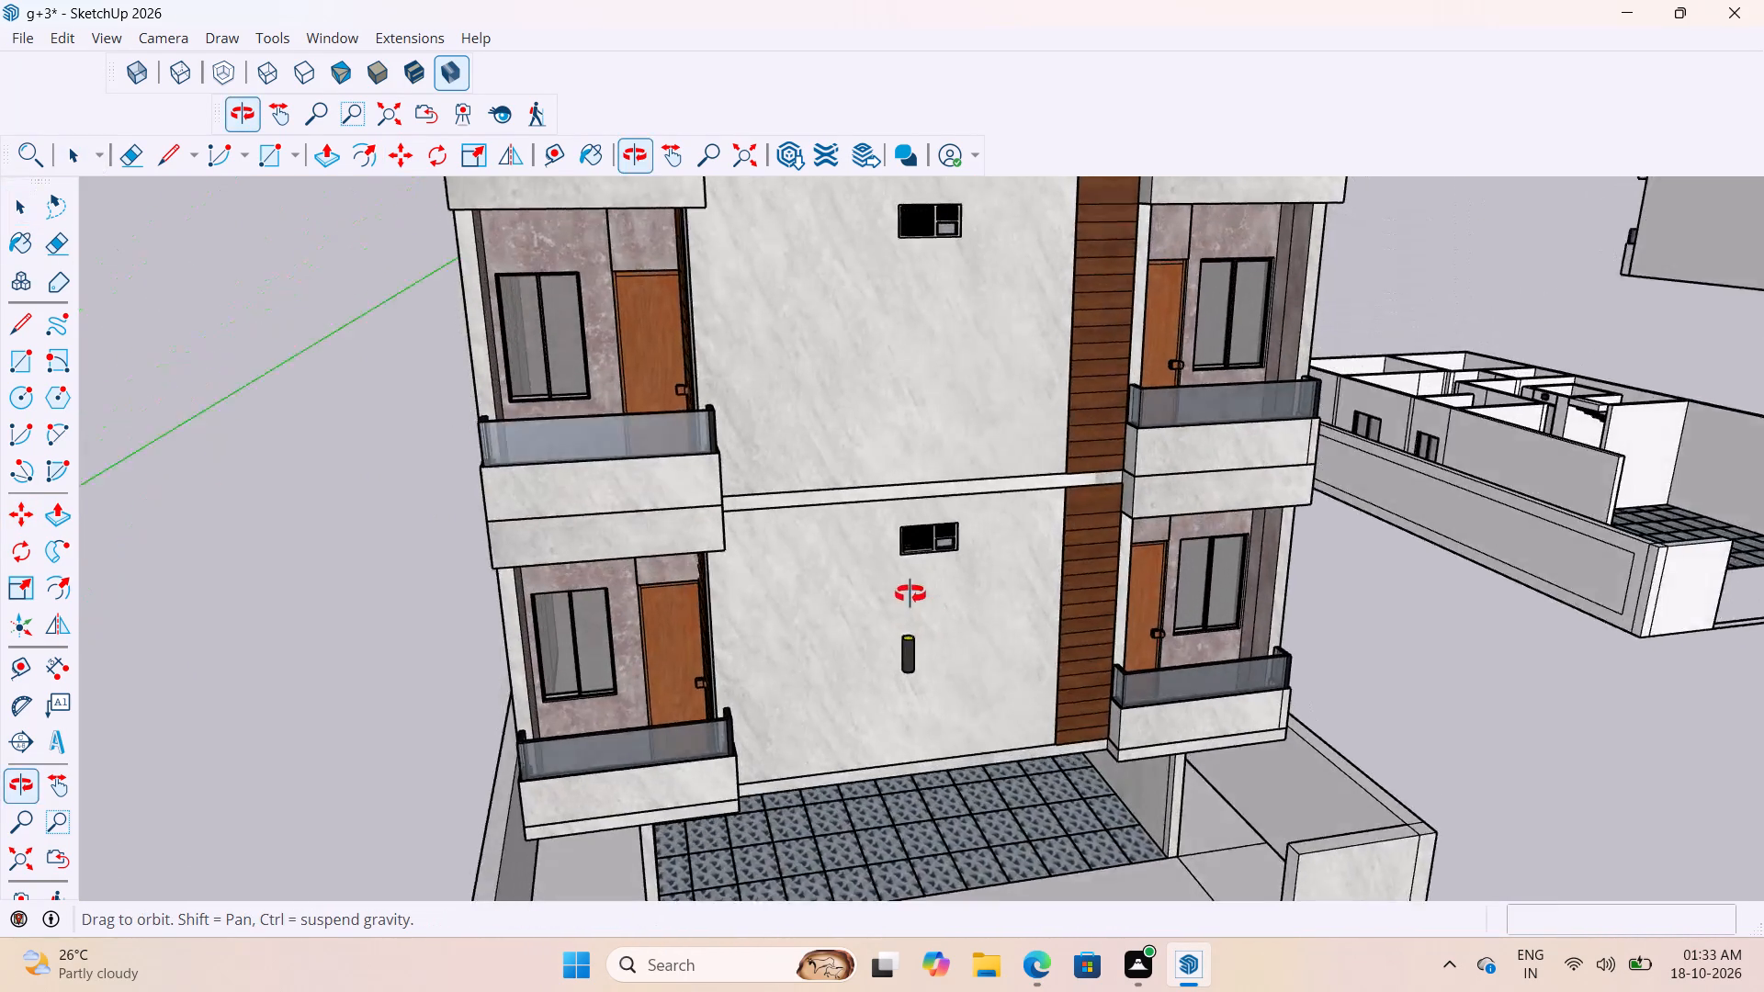
middle_click_drag(910, 594, 794, 548)
scroll(1021, 703, "down", 4)
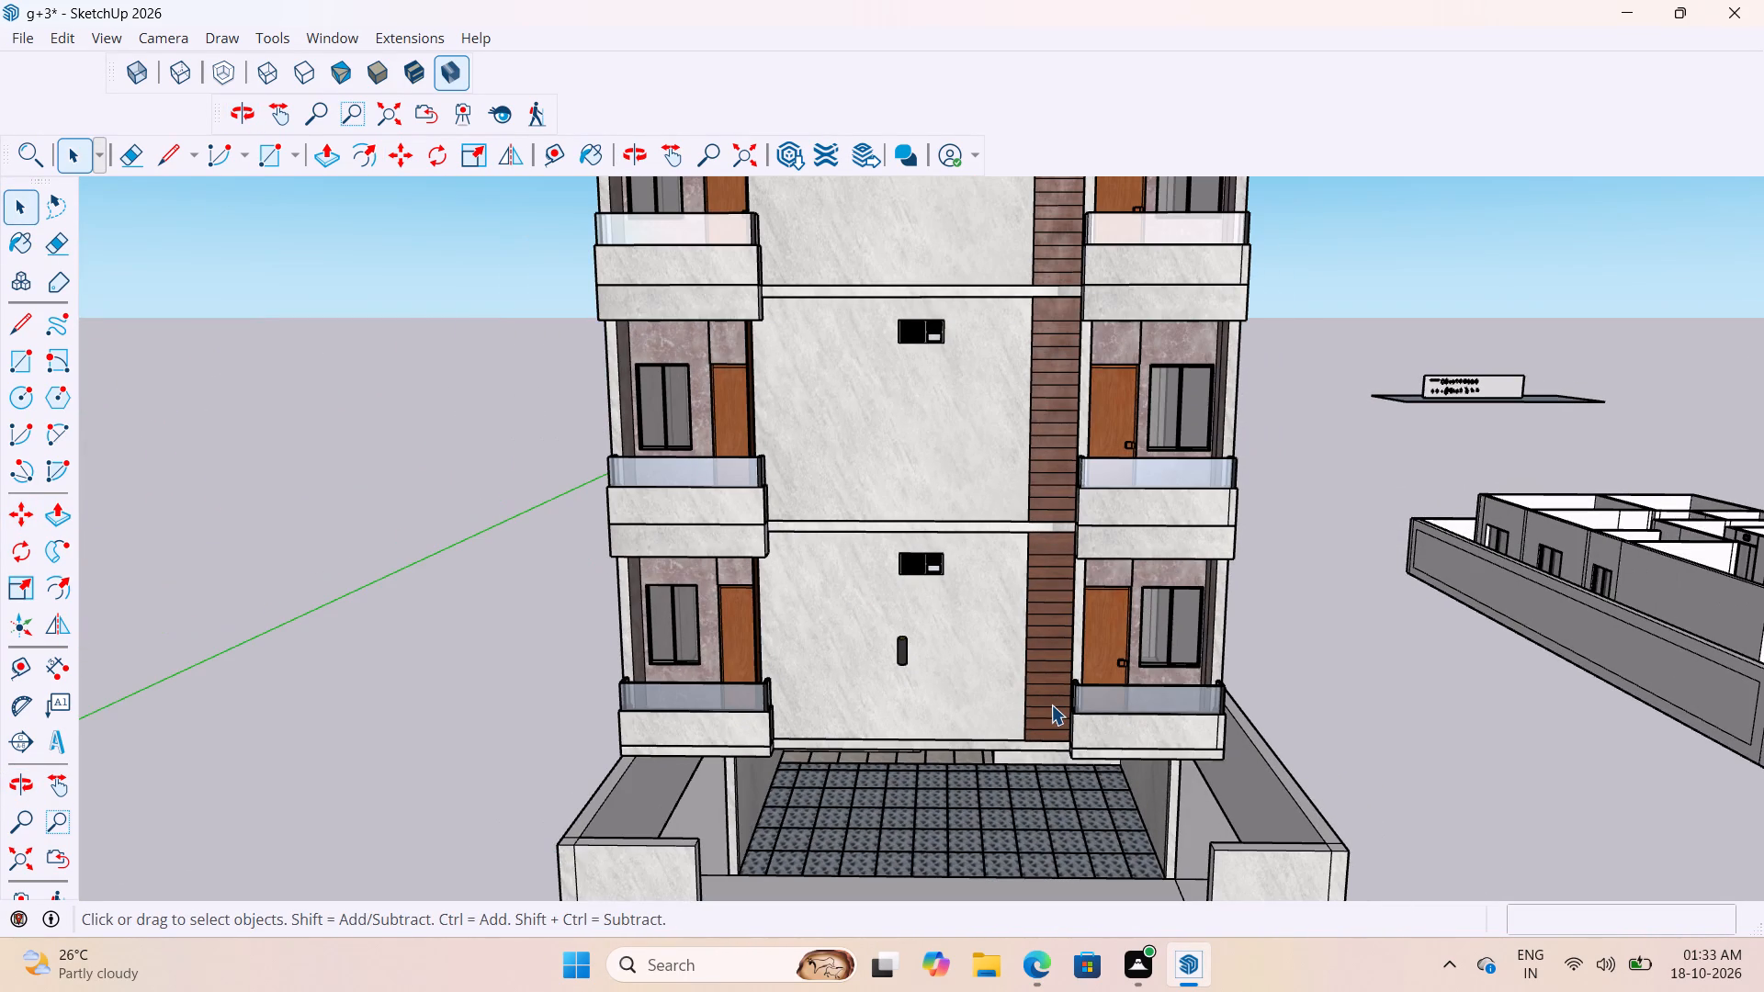
scroll(981, 702, "up", 6)
scroll(891, 659, "down", 4)
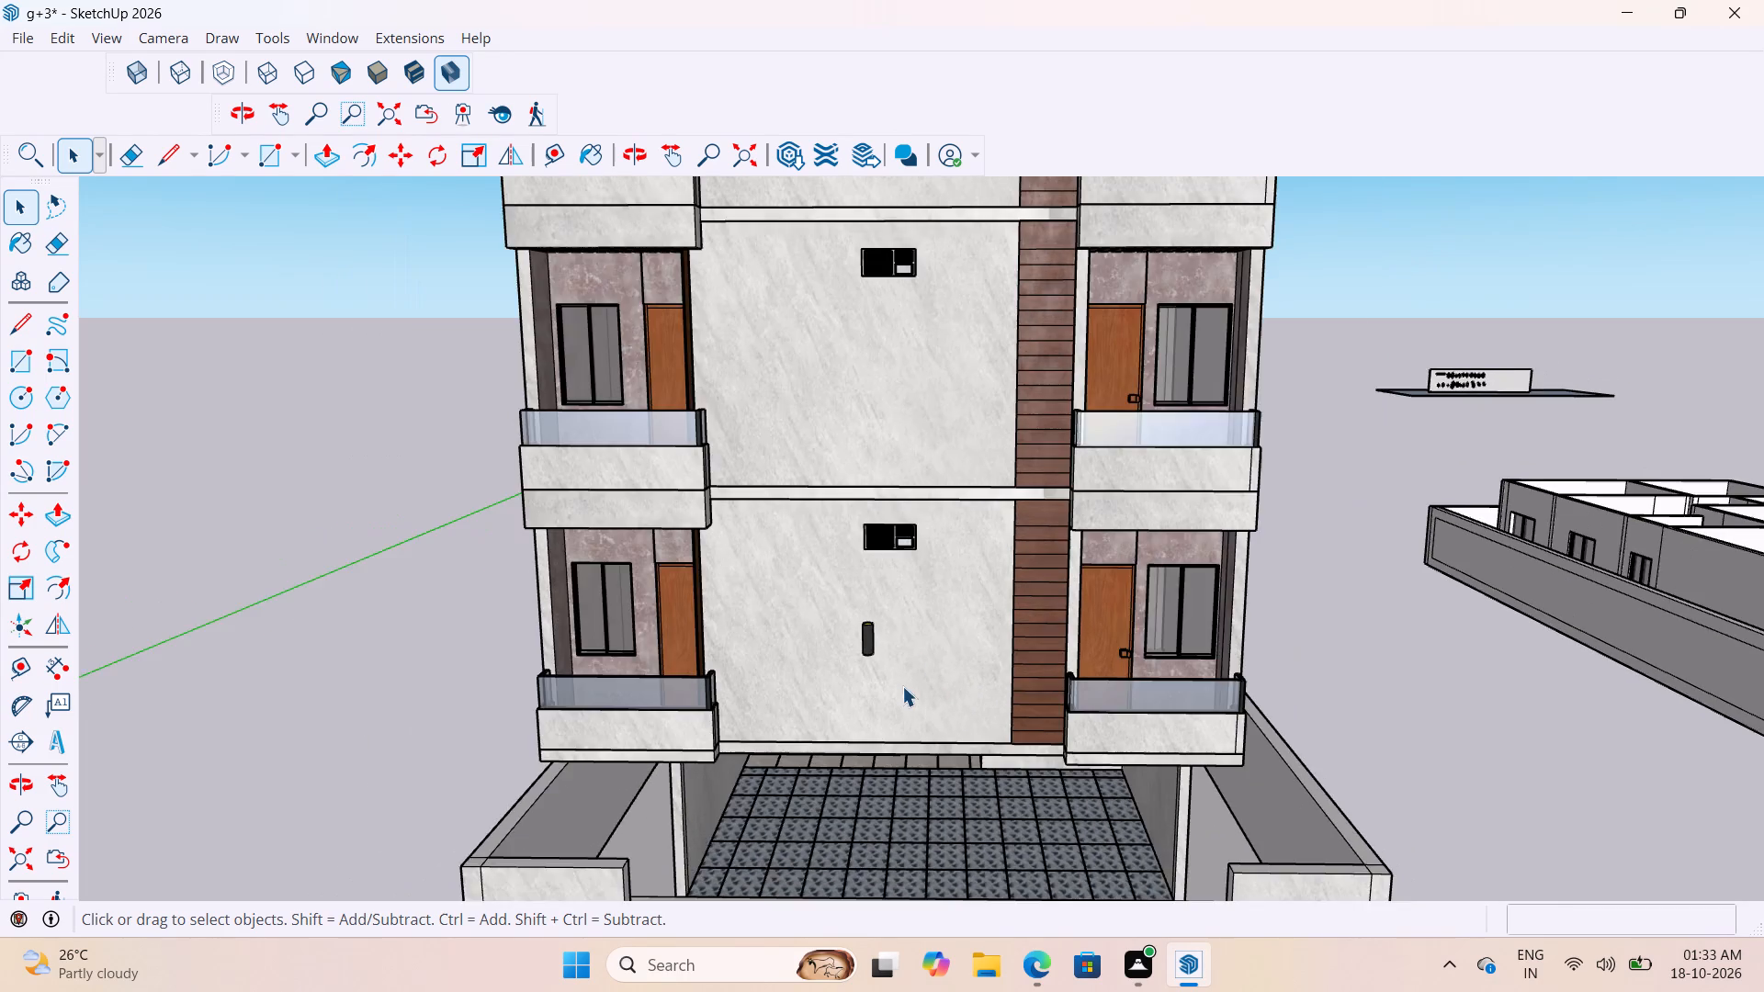
scroll(902, 686, "down", 4)
Place a vertical guide on the front marble wall, about 4' 10" from the edge of the balconies opposite the wood cladding.
key("t")
scroll(764, 586, "up", 3)
scroll(776, 478, "up", 4)
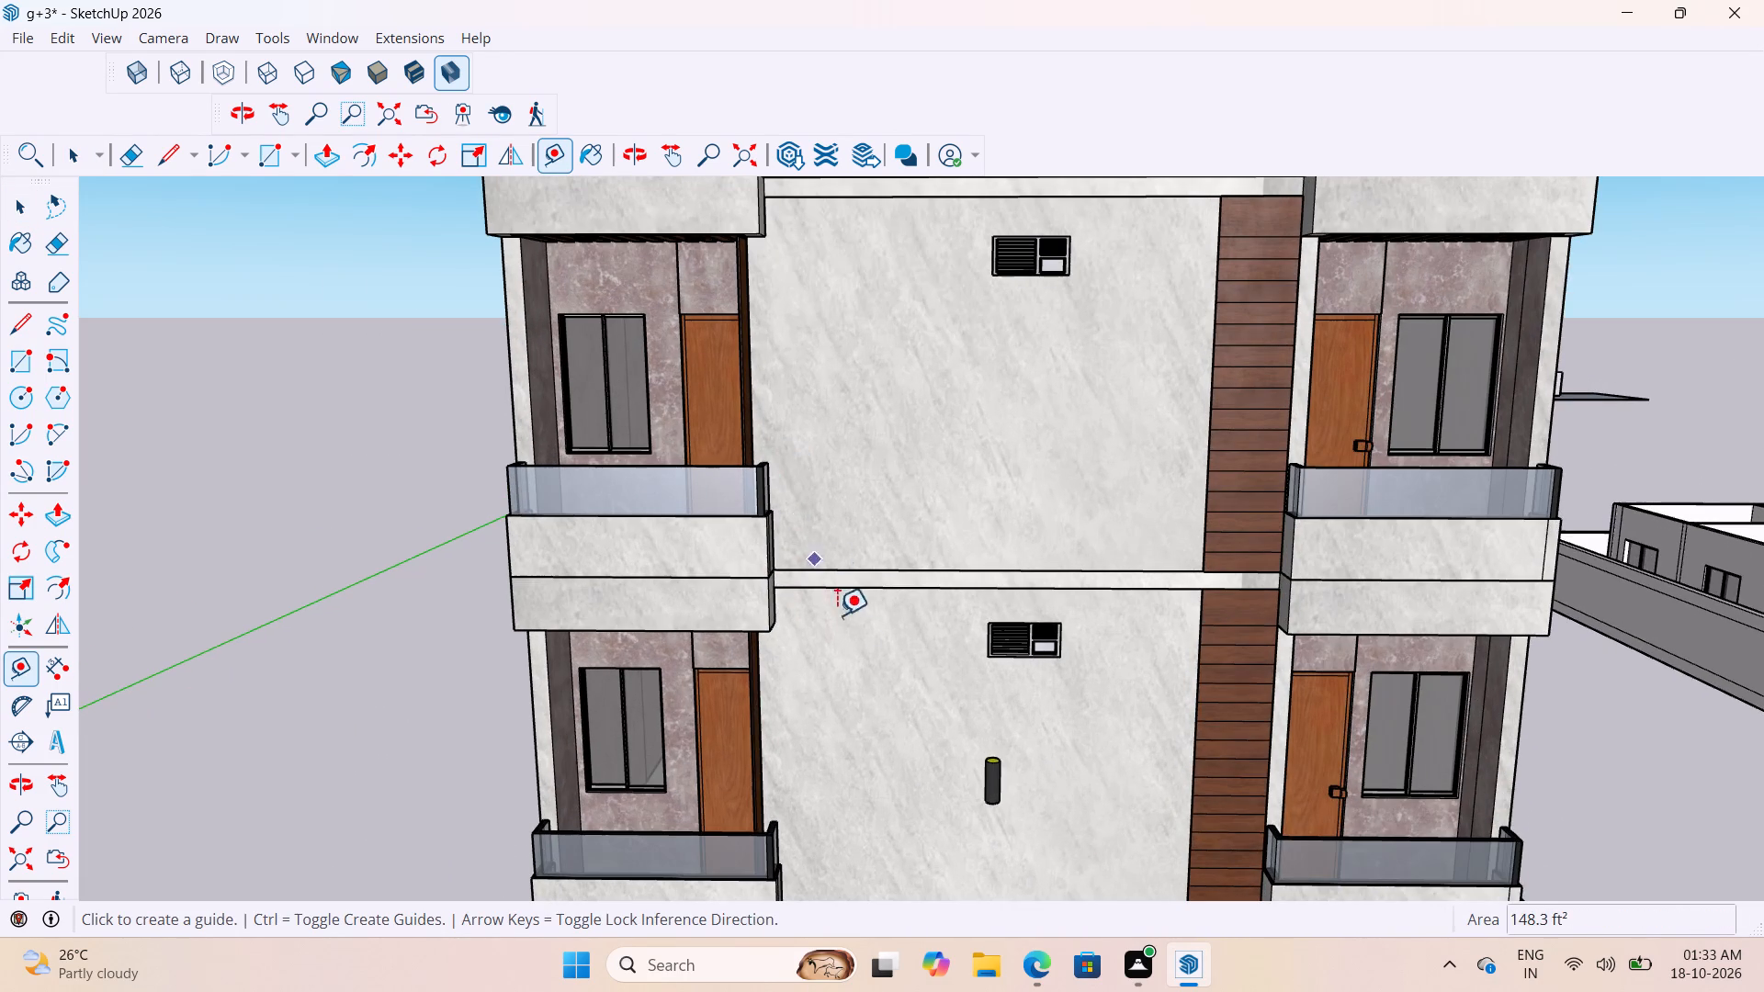
scroll(782, 532, "up", 6)
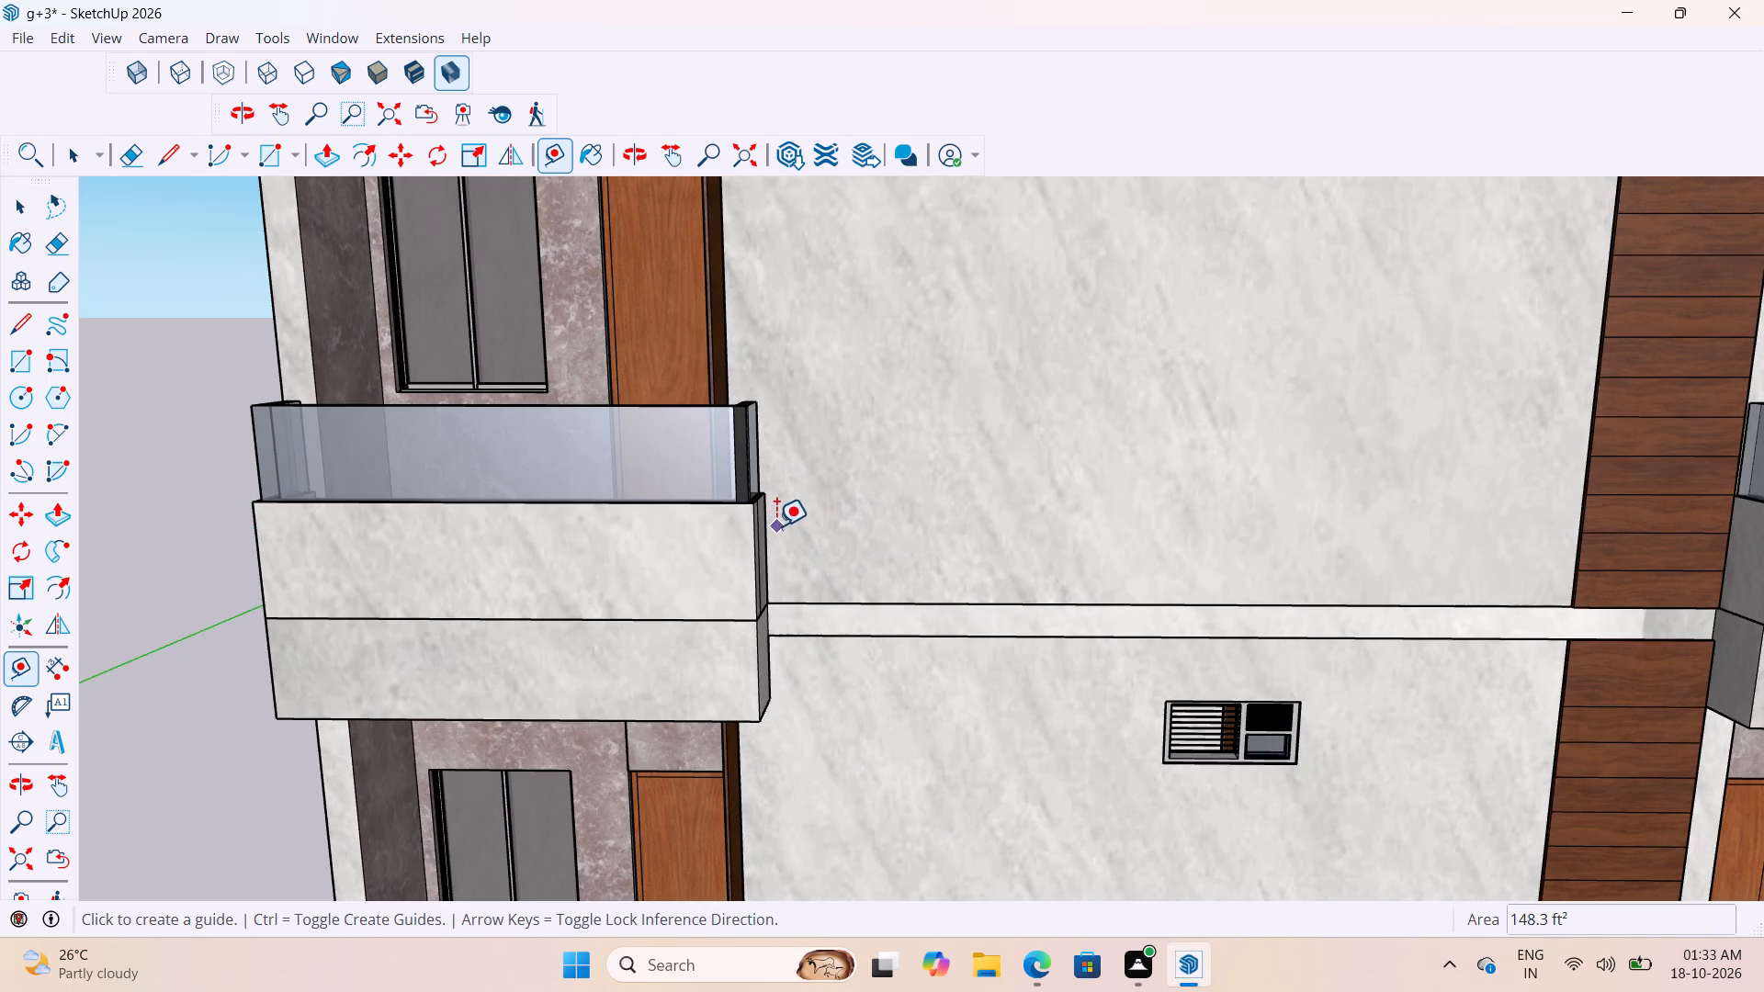
left_click(771, 523)
scroll(978, 528, "down", 8)
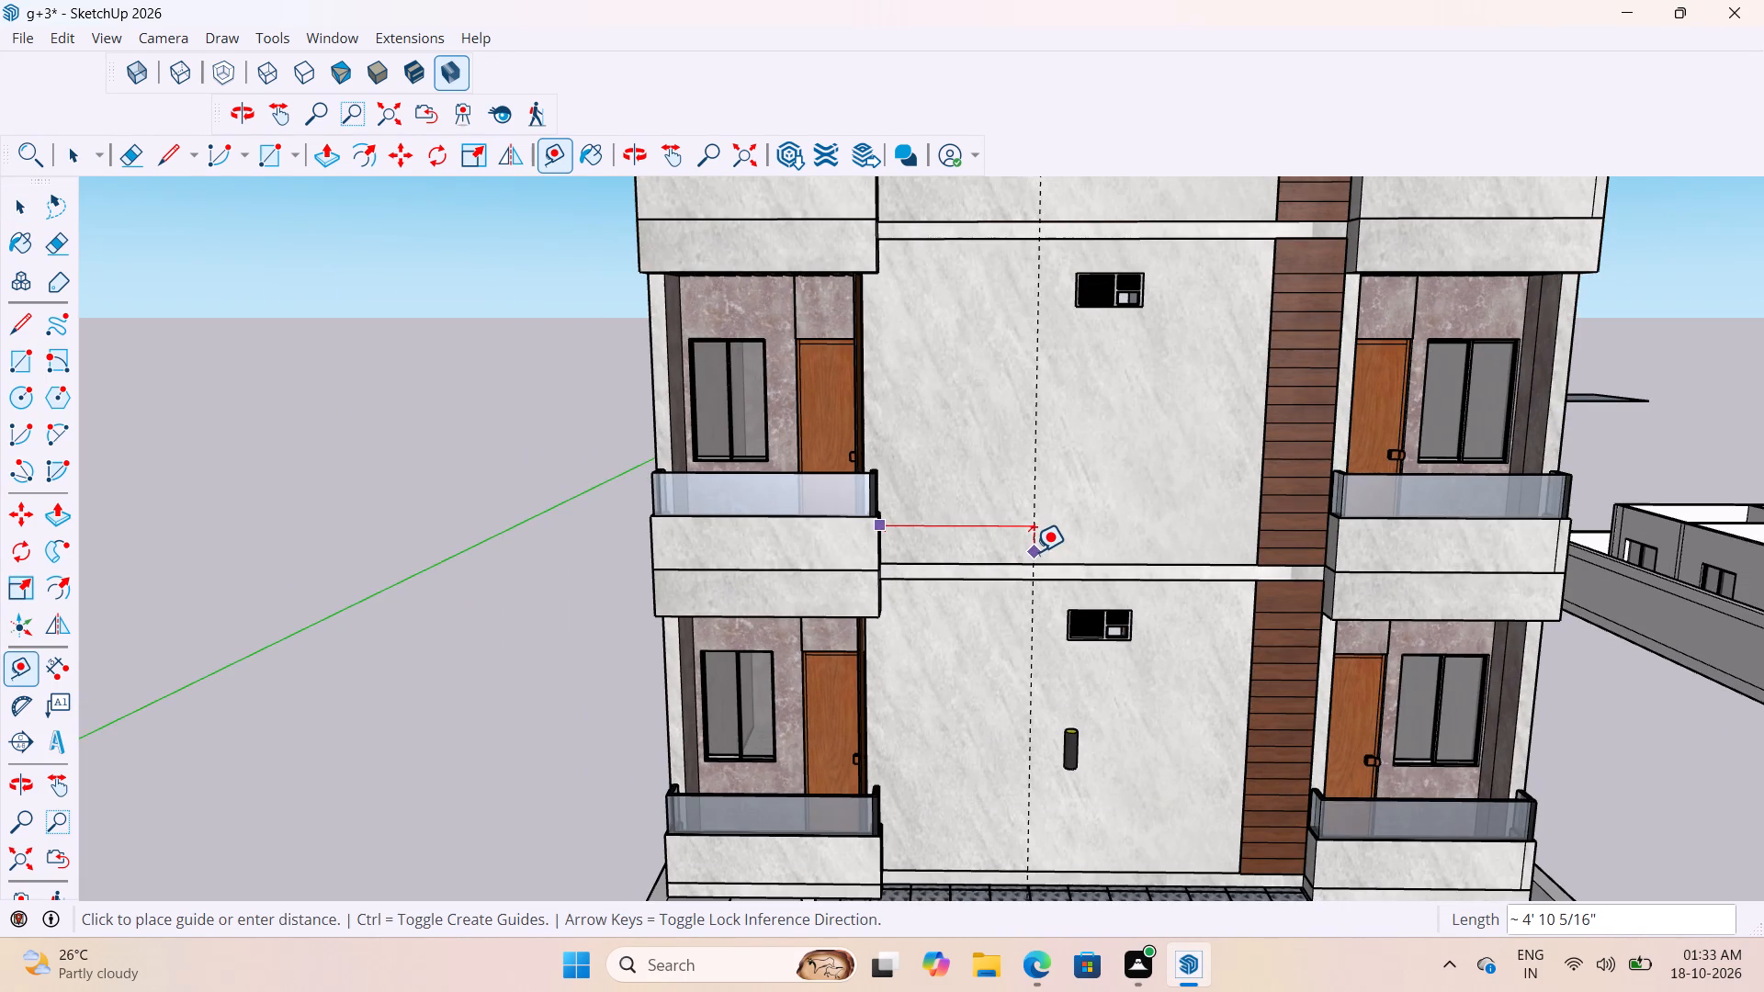
scroll(1034, 552, "down", 3)
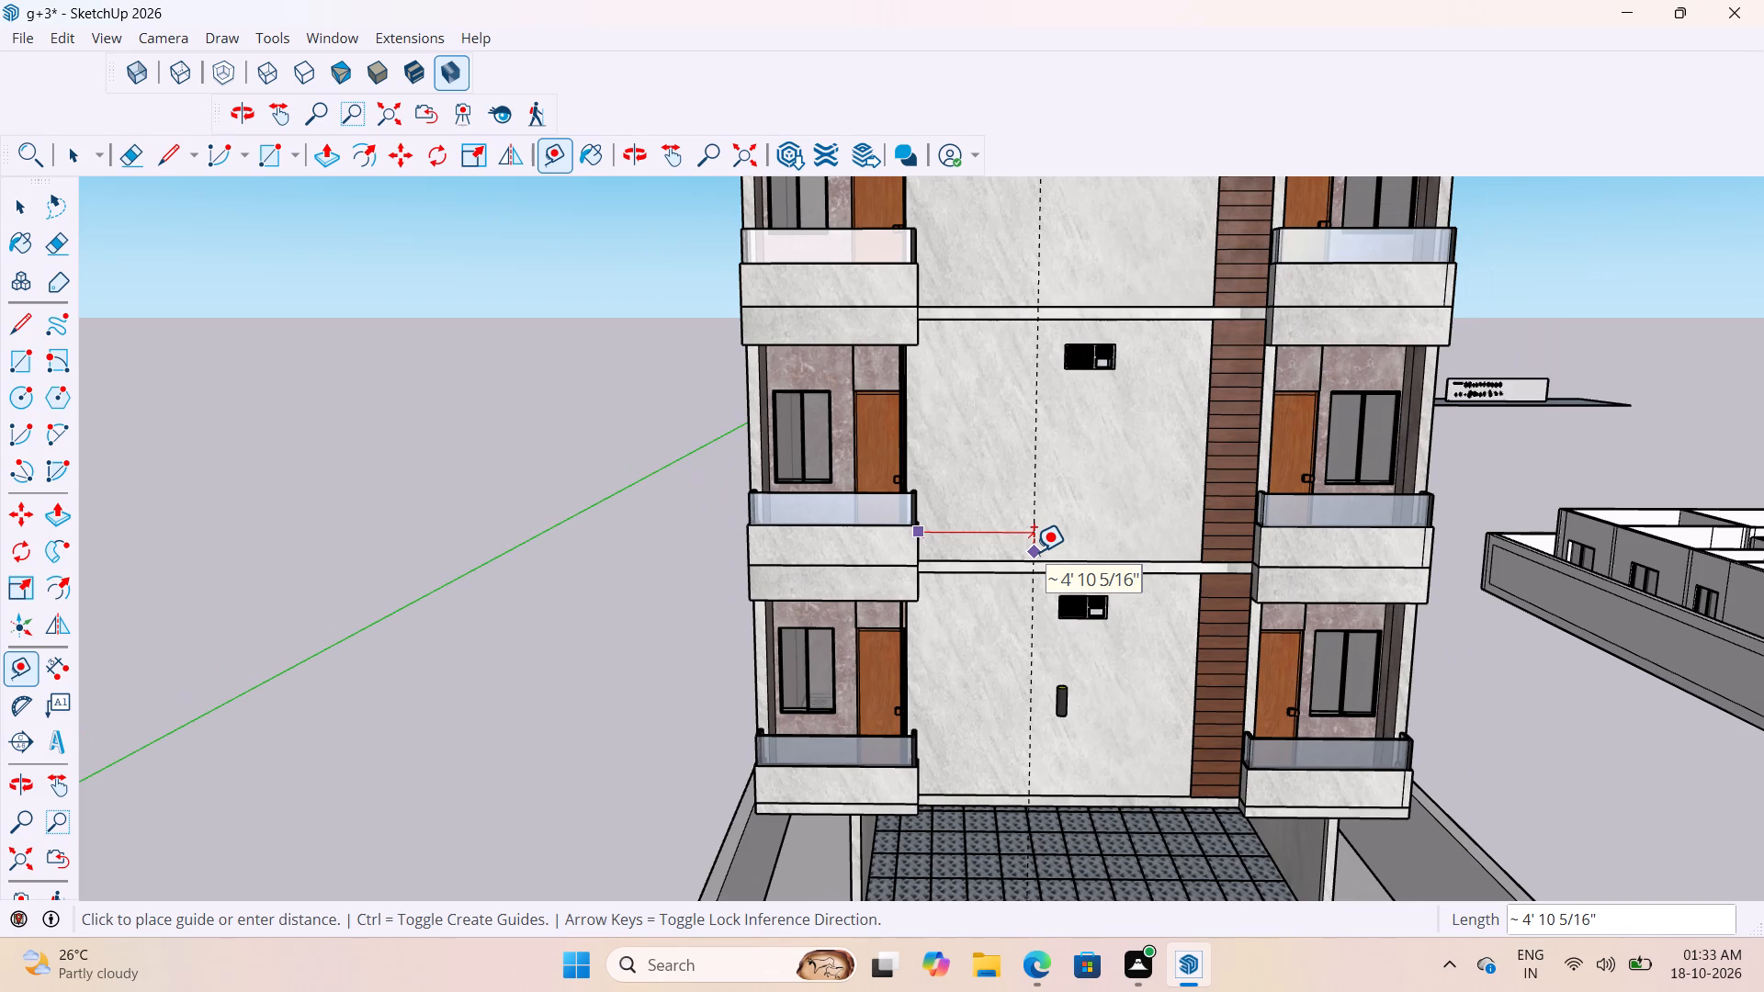
left_click(1034, 552)
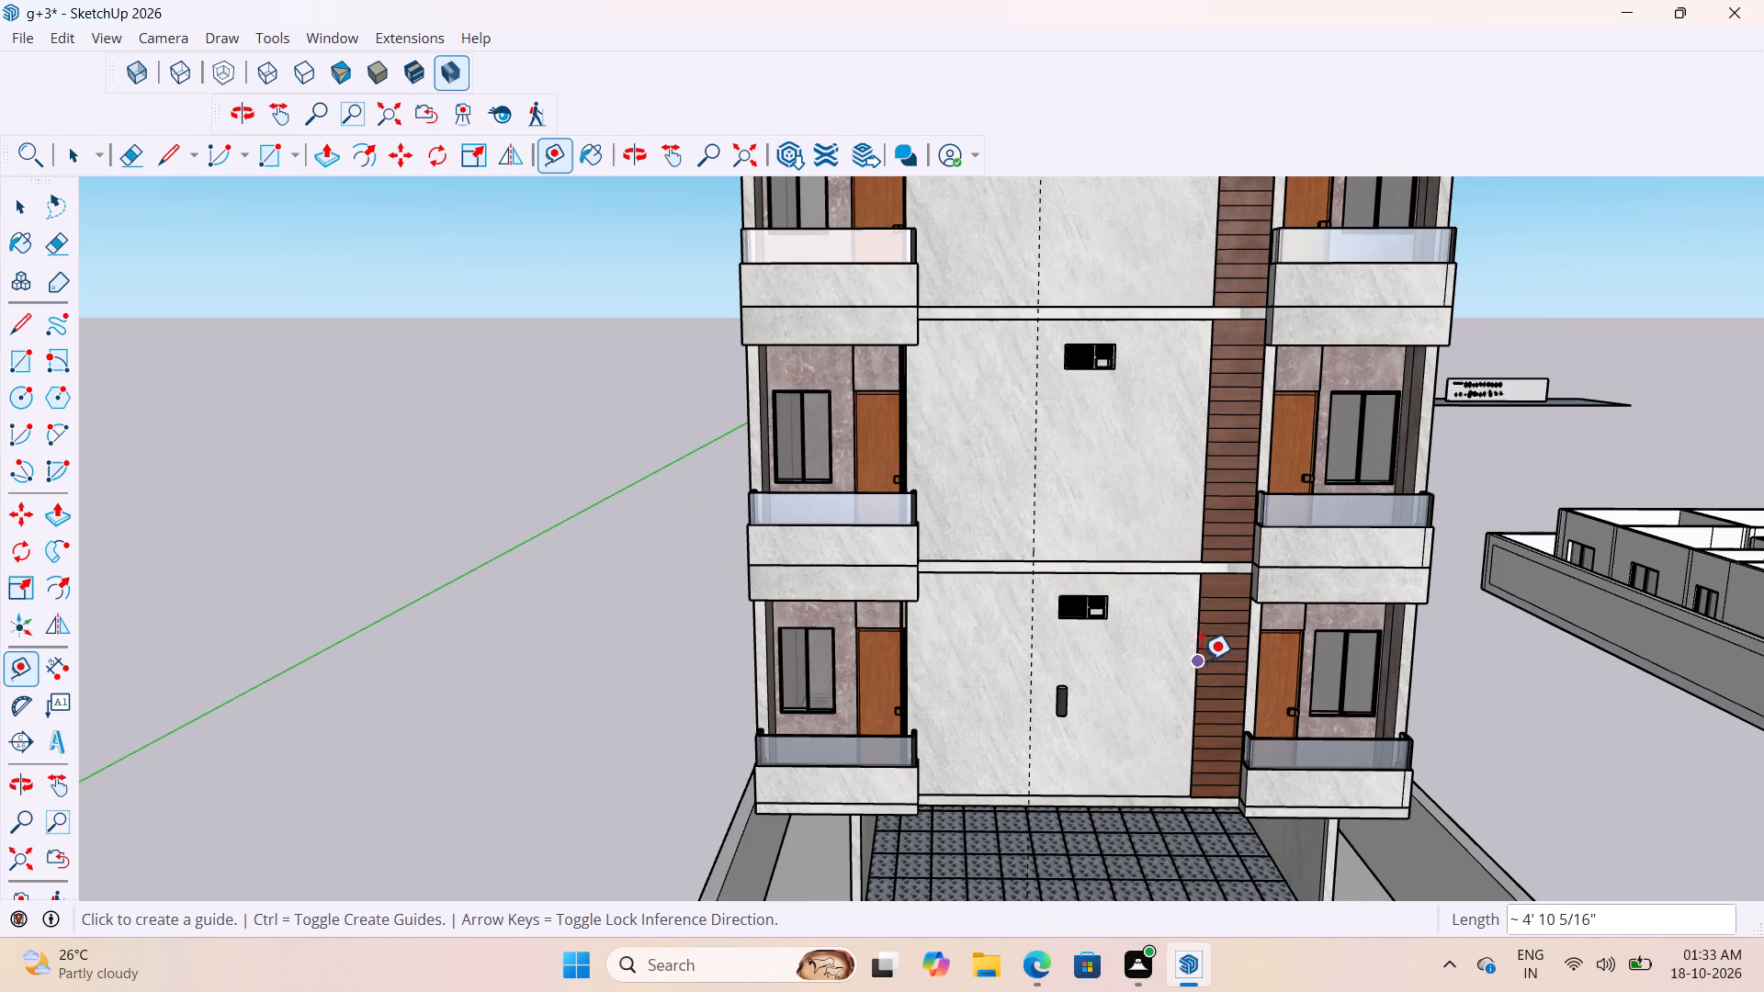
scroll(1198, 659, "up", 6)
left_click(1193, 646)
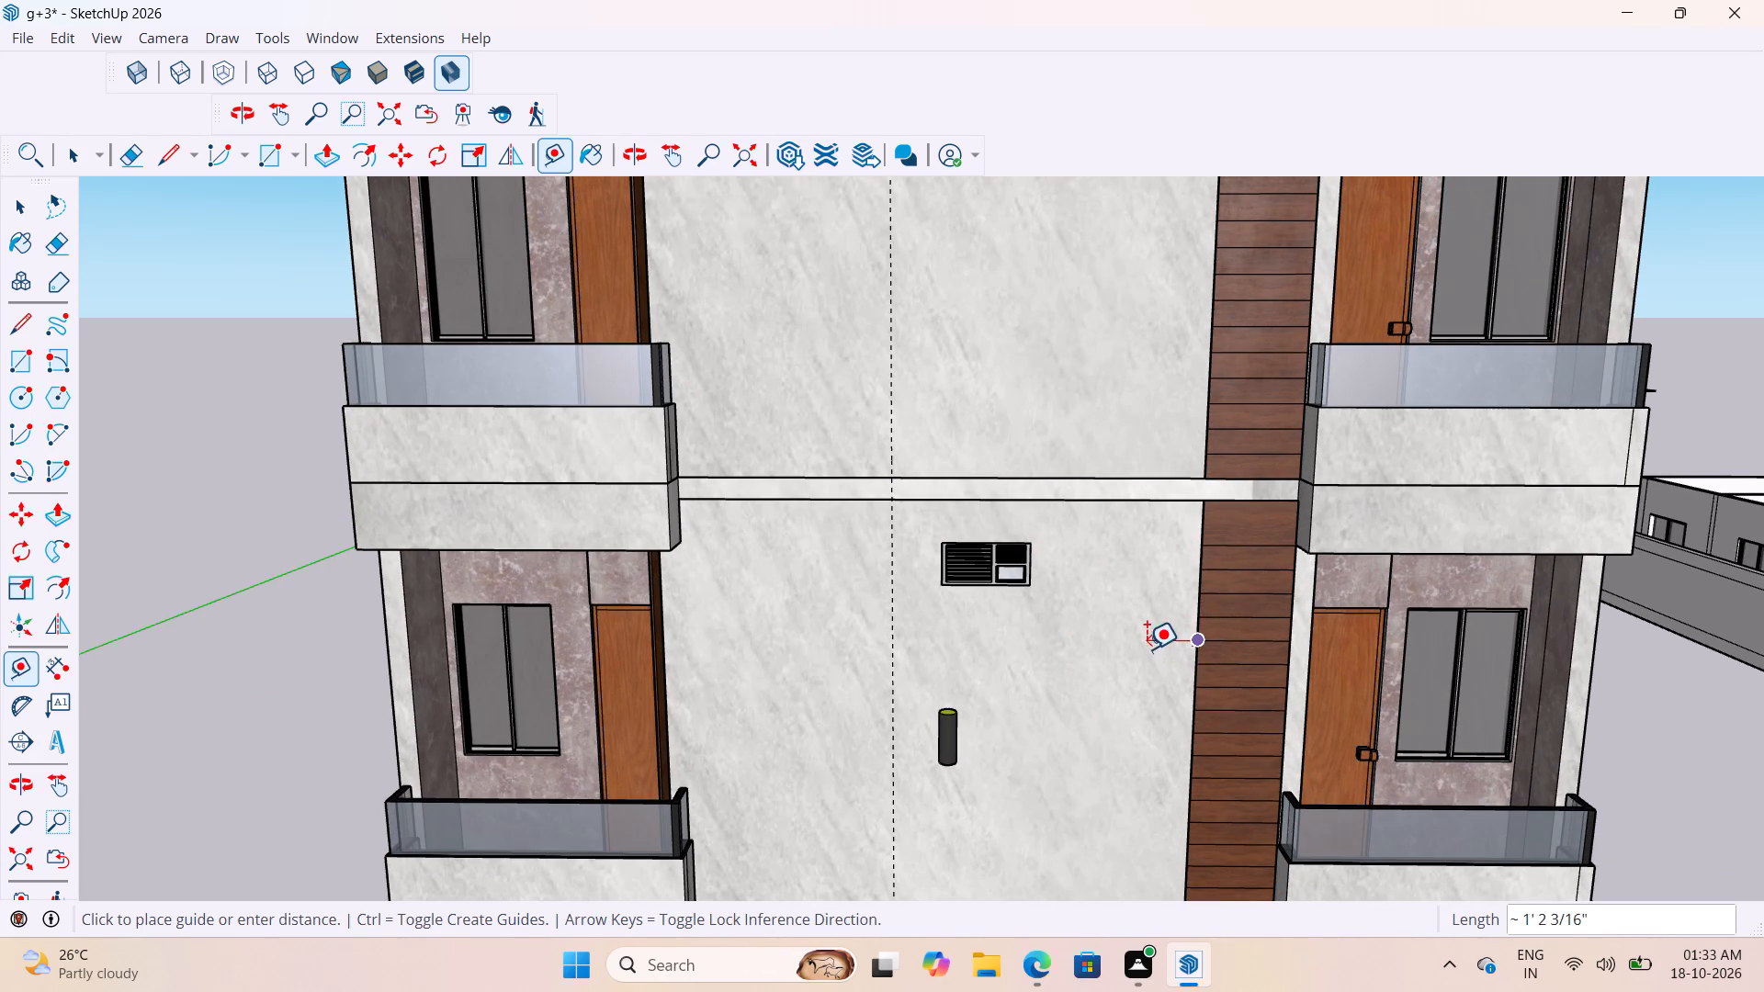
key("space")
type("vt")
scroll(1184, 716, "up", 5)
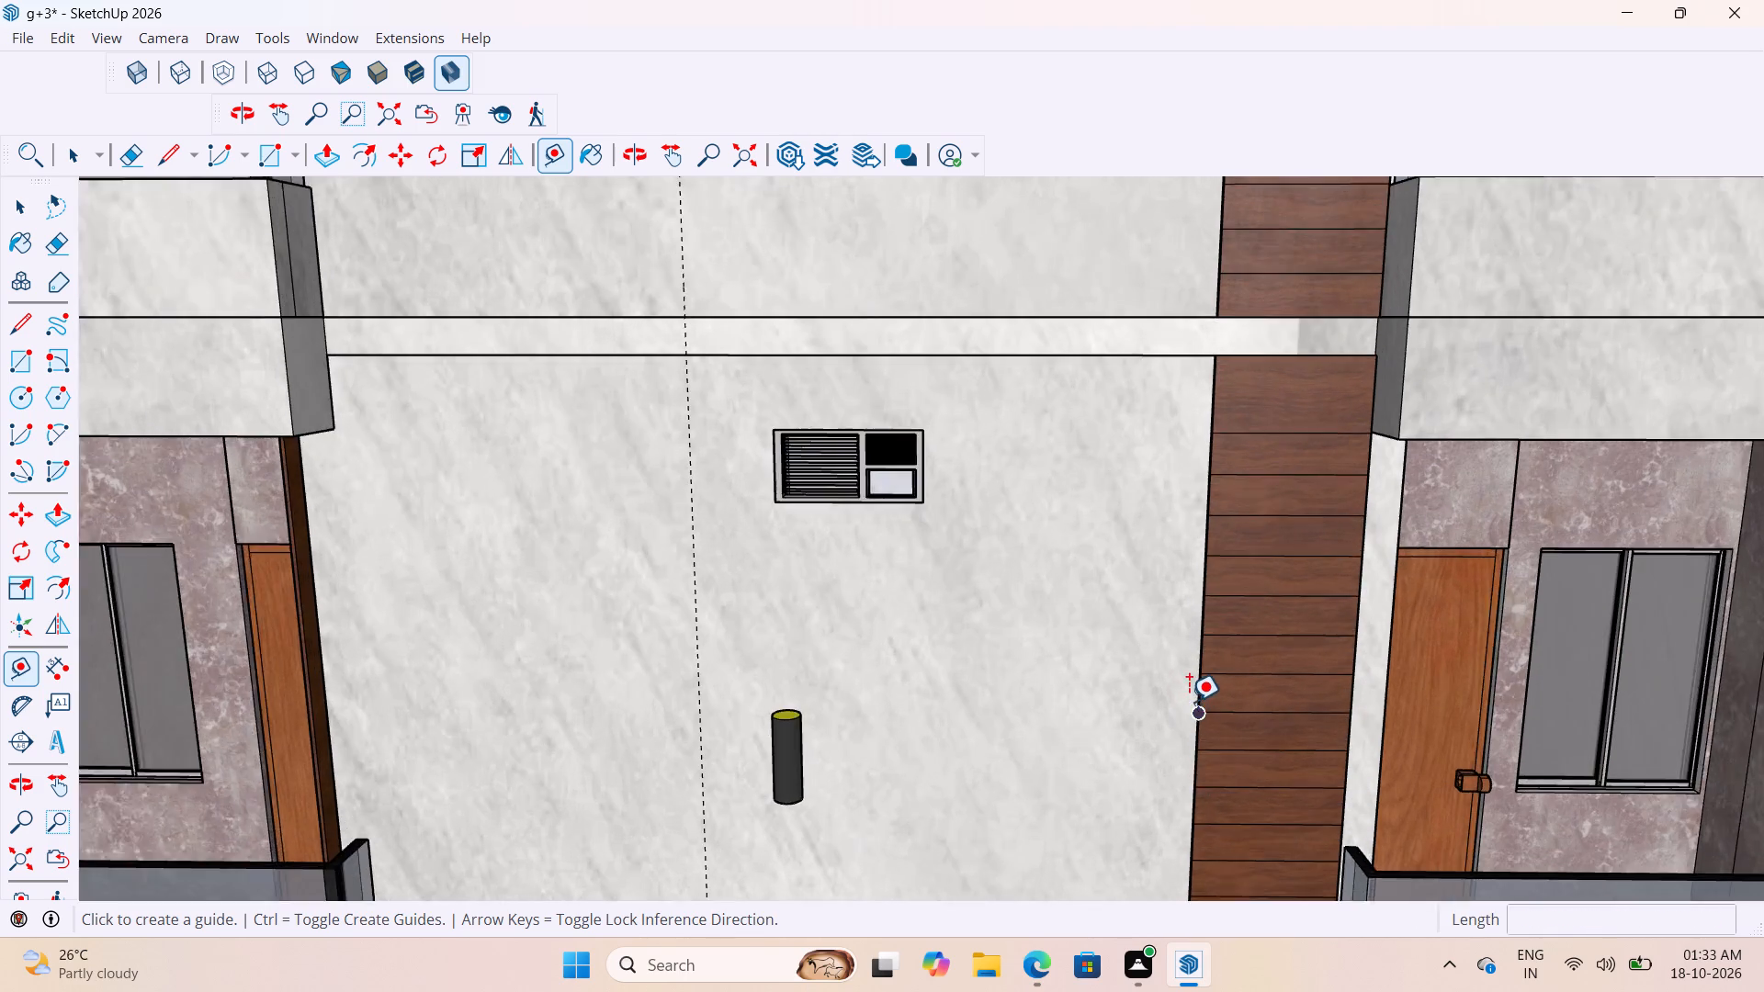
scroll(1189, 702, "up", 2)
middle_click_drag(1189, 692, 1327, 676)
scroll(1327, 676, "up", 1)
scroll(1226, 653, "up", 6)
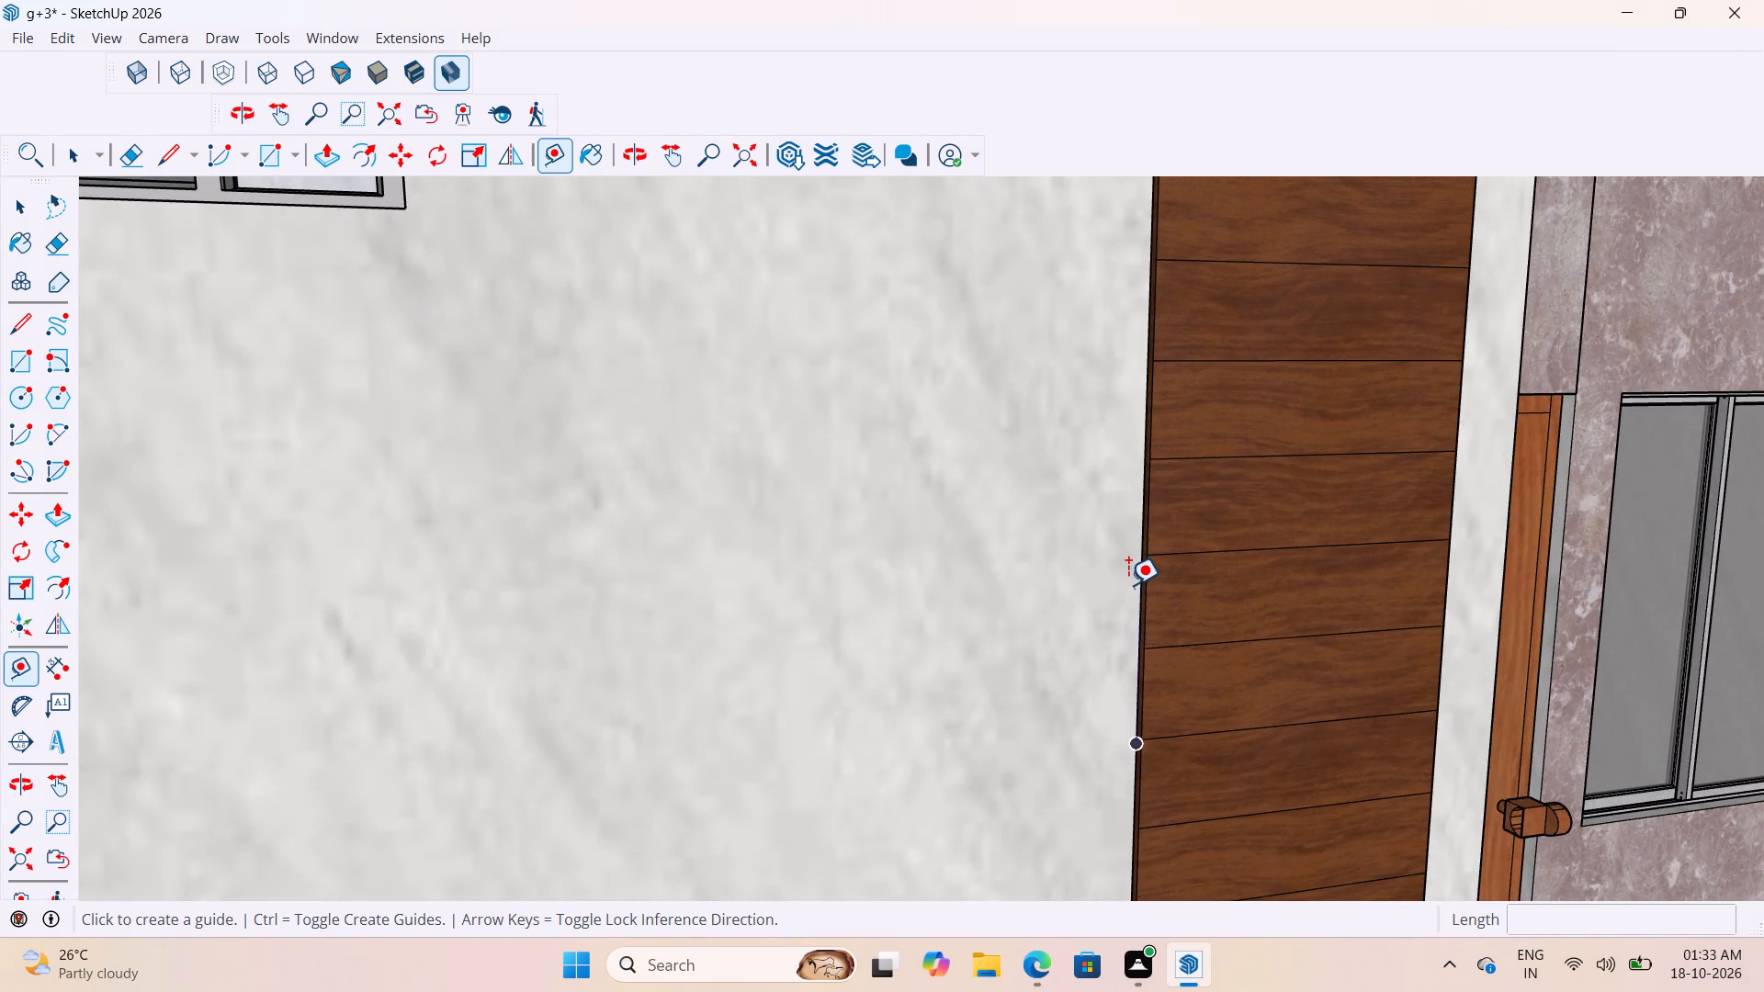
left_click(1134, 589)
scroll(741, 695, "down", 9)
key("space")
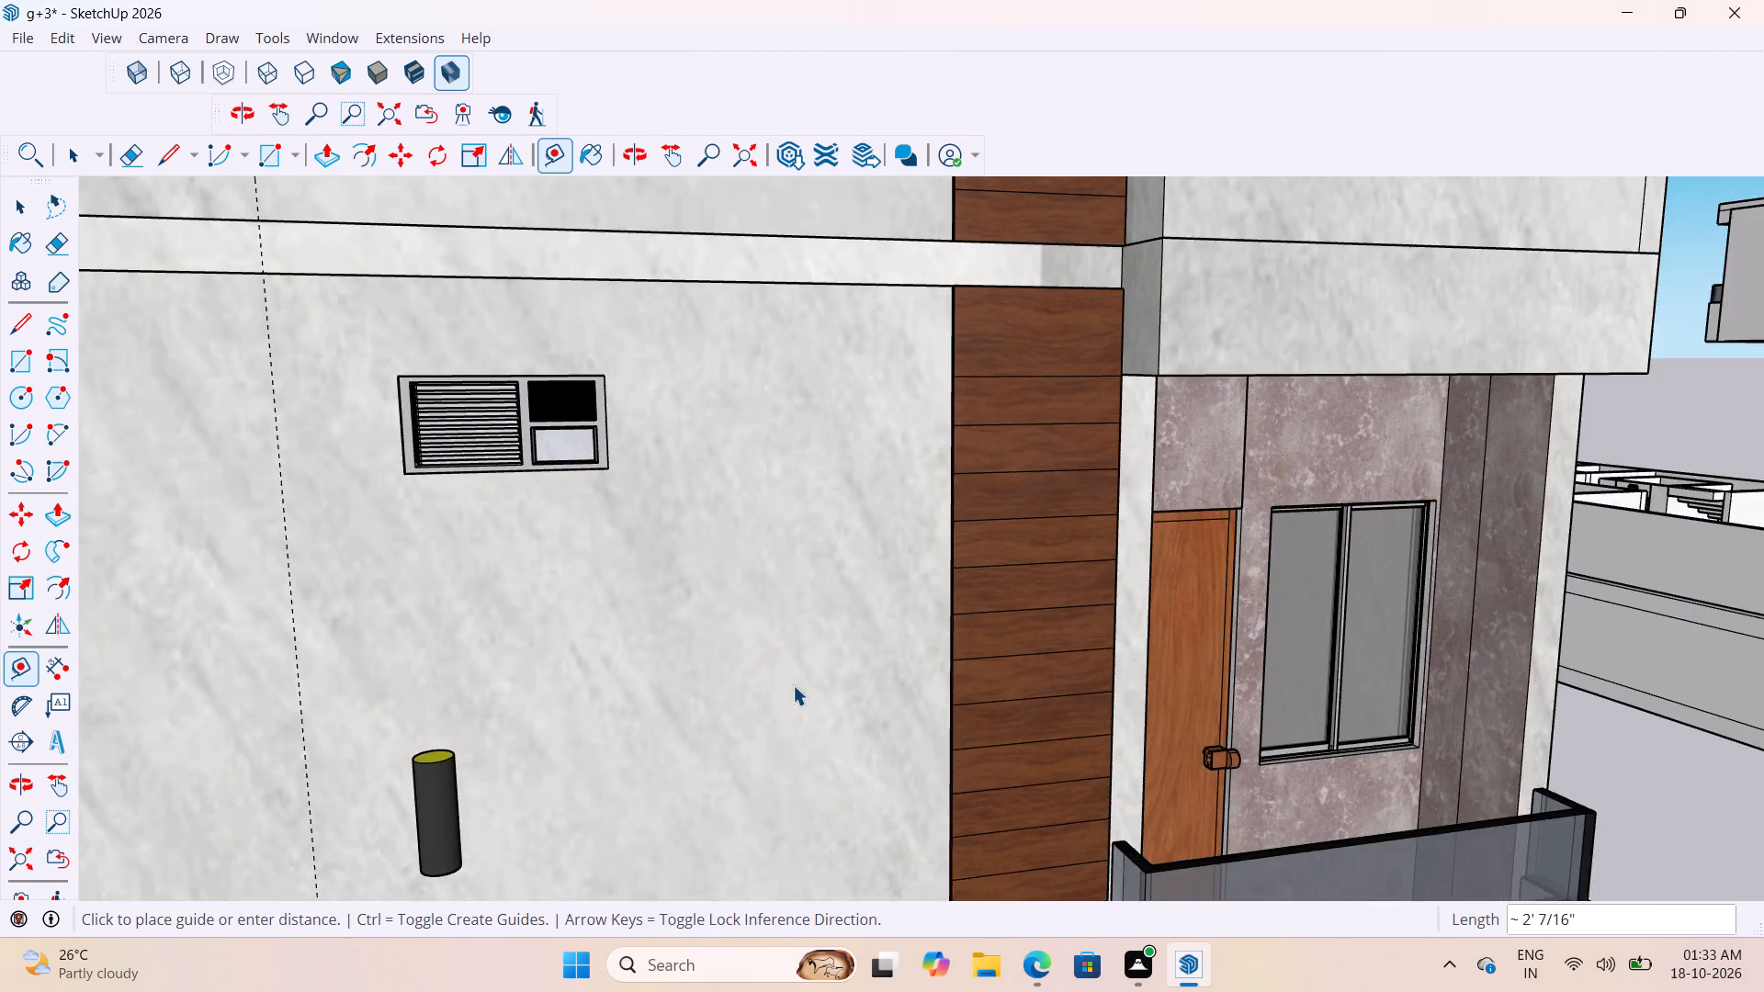
Place a second vertical guide on the front marble wall, about 4' 6" from the wood cladding's edge.
scroll(793, 685, "up", 4)
middle_click_drag(832, 681, 978, 699)
key("t")
scroll(986, 703, "up", 7)
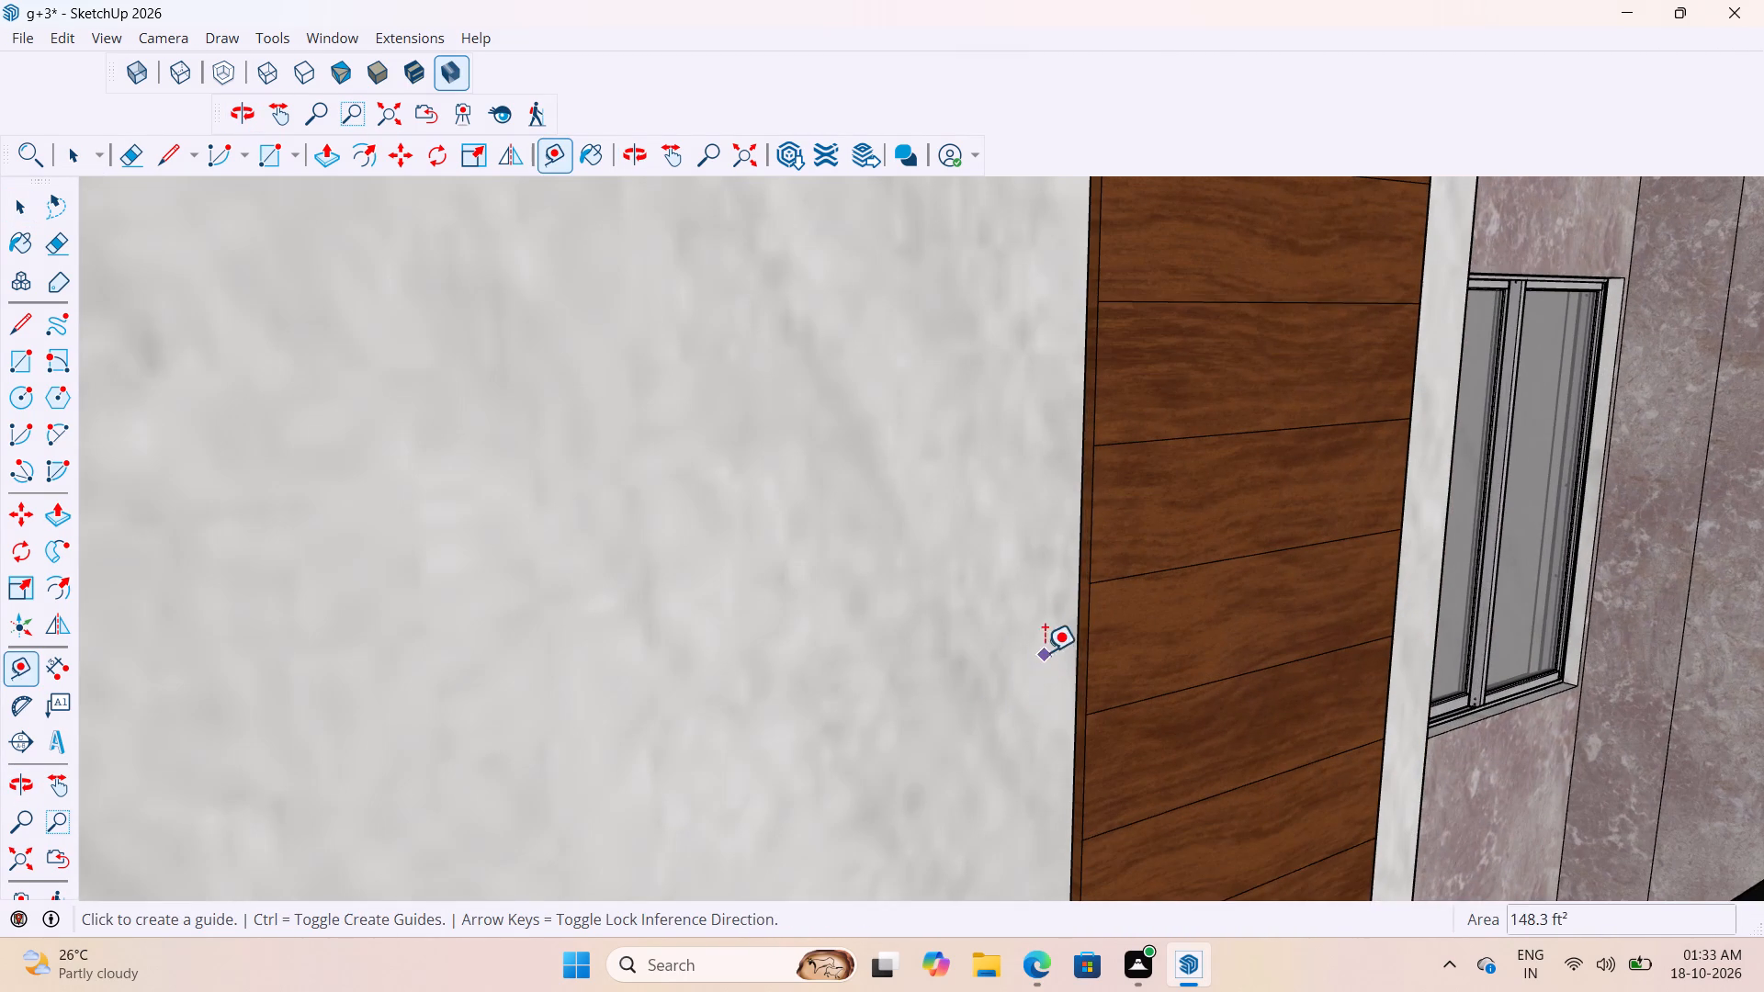
left_click(1077, 606)
scroll(1015, 626, "down", 10)
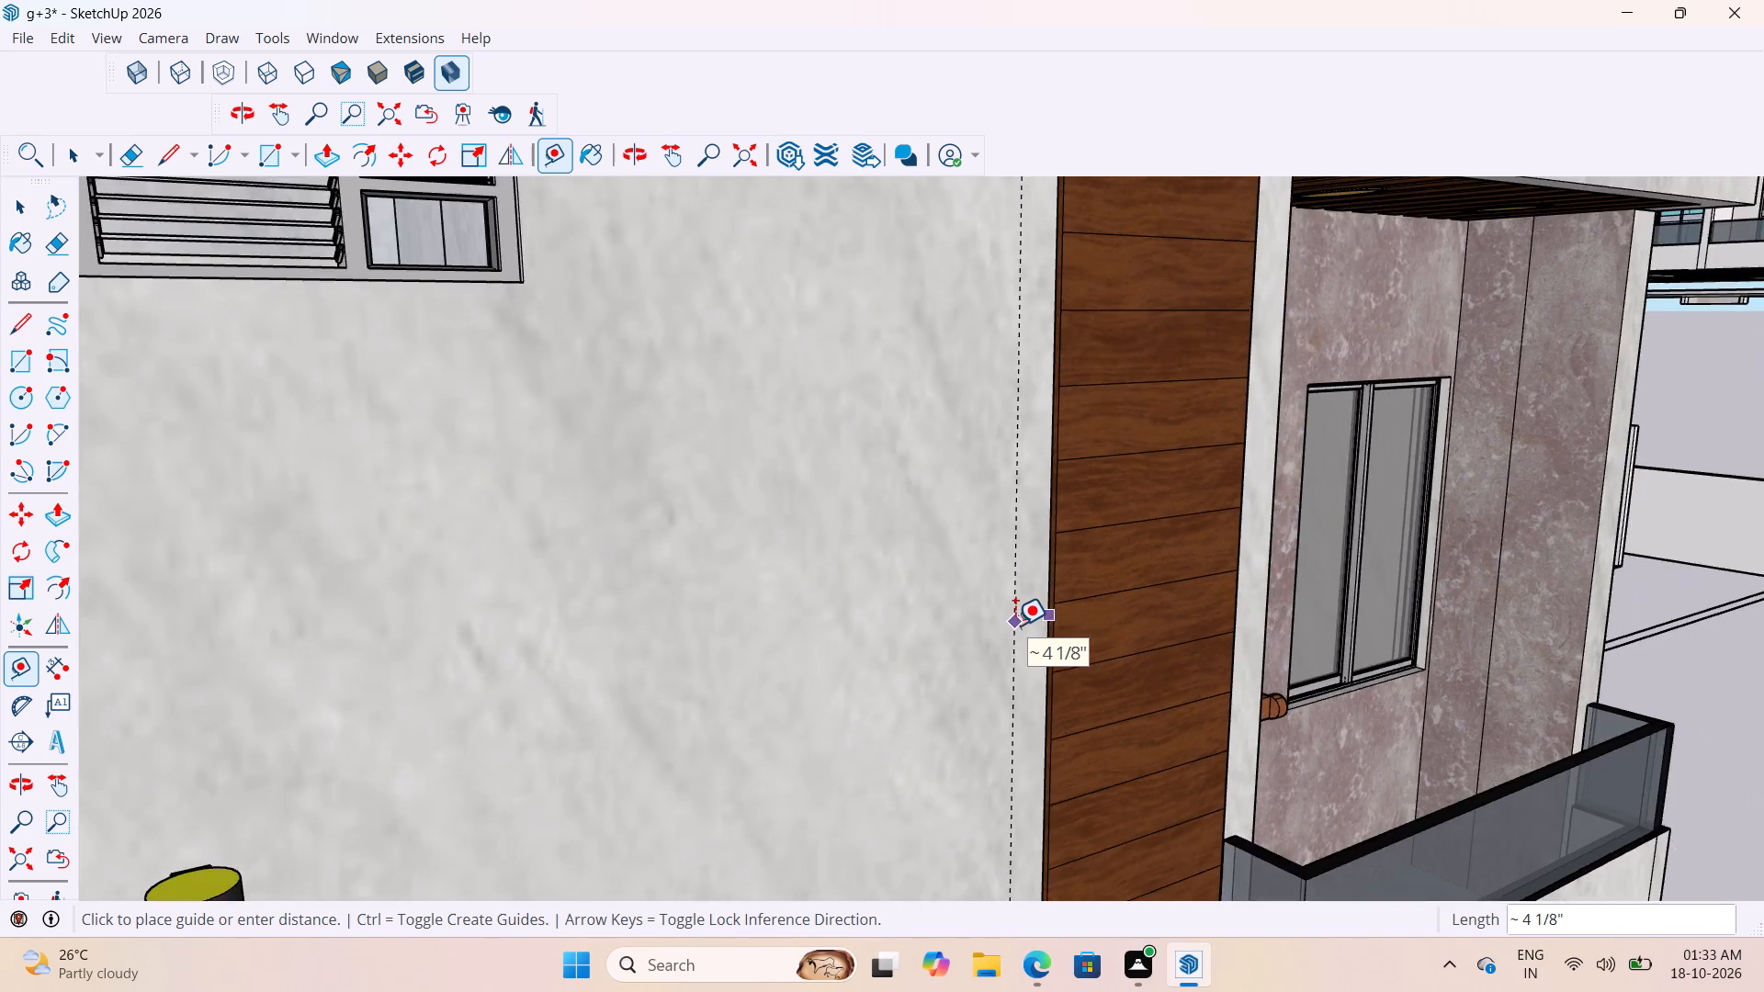
scroll(1015, 626, "down", 4)
middle_click_drag(1012, 633, 756, 644)
scroll(750, 641, "down", 3)
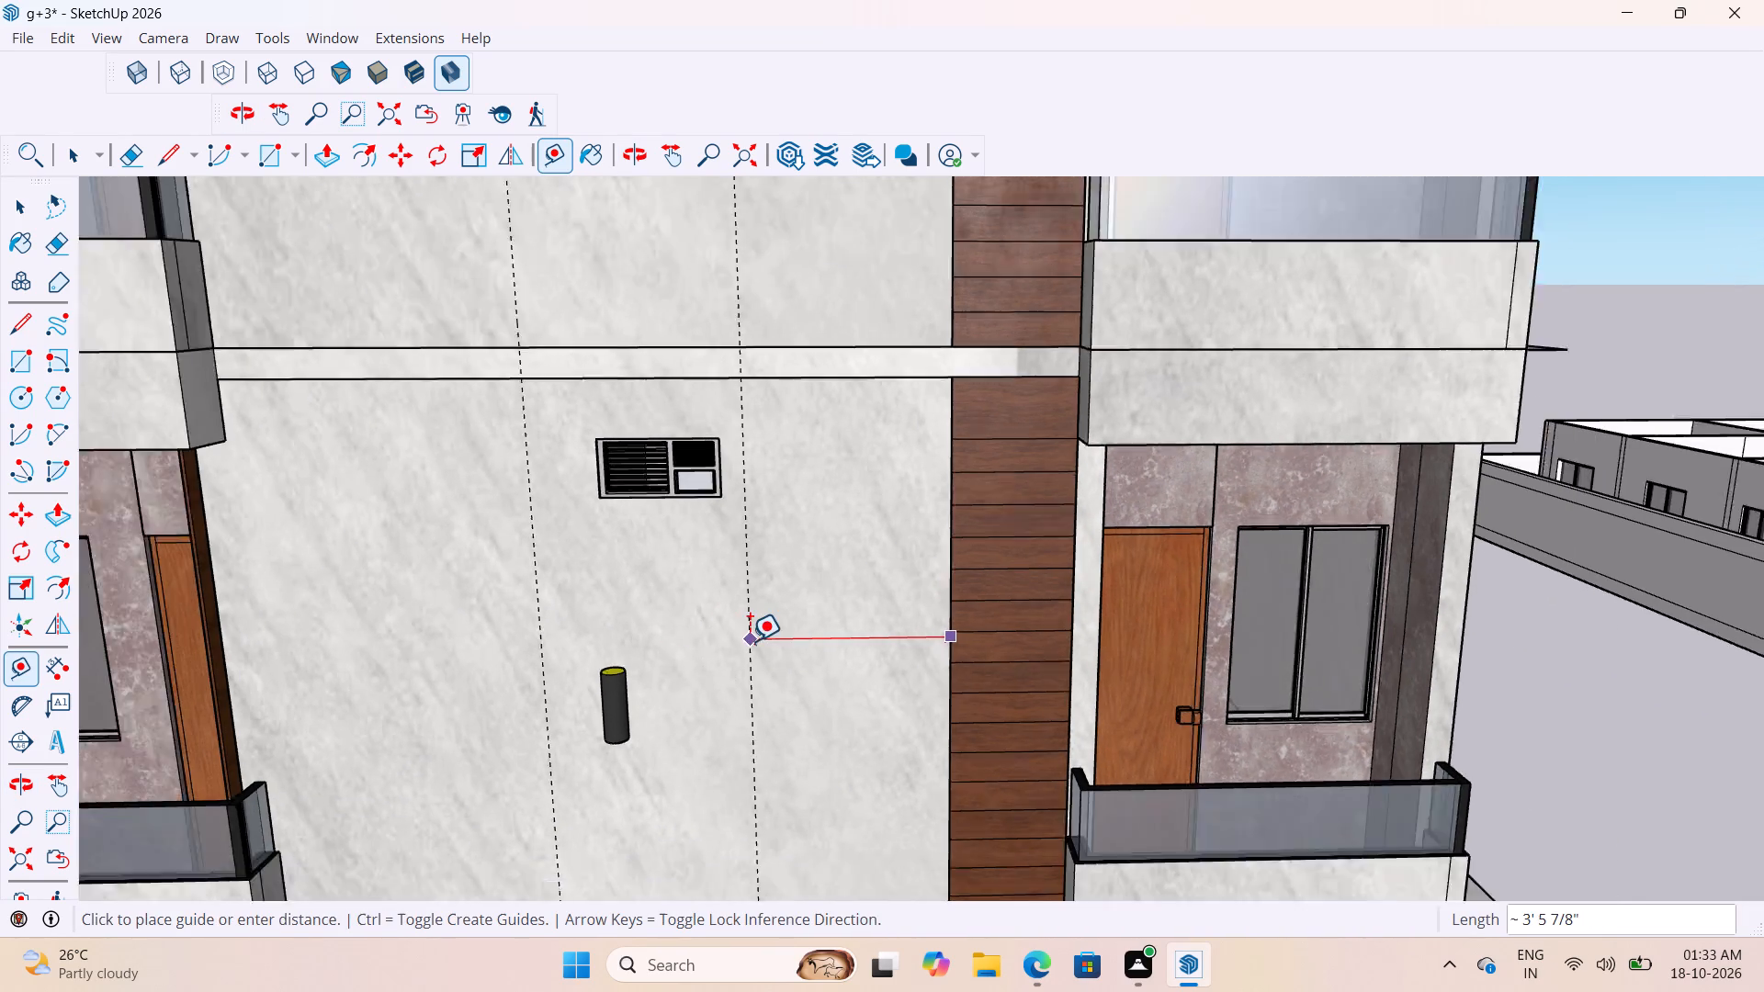
scroll(750, 641, "down", 2)
scroll(674, 666, "up", 3)
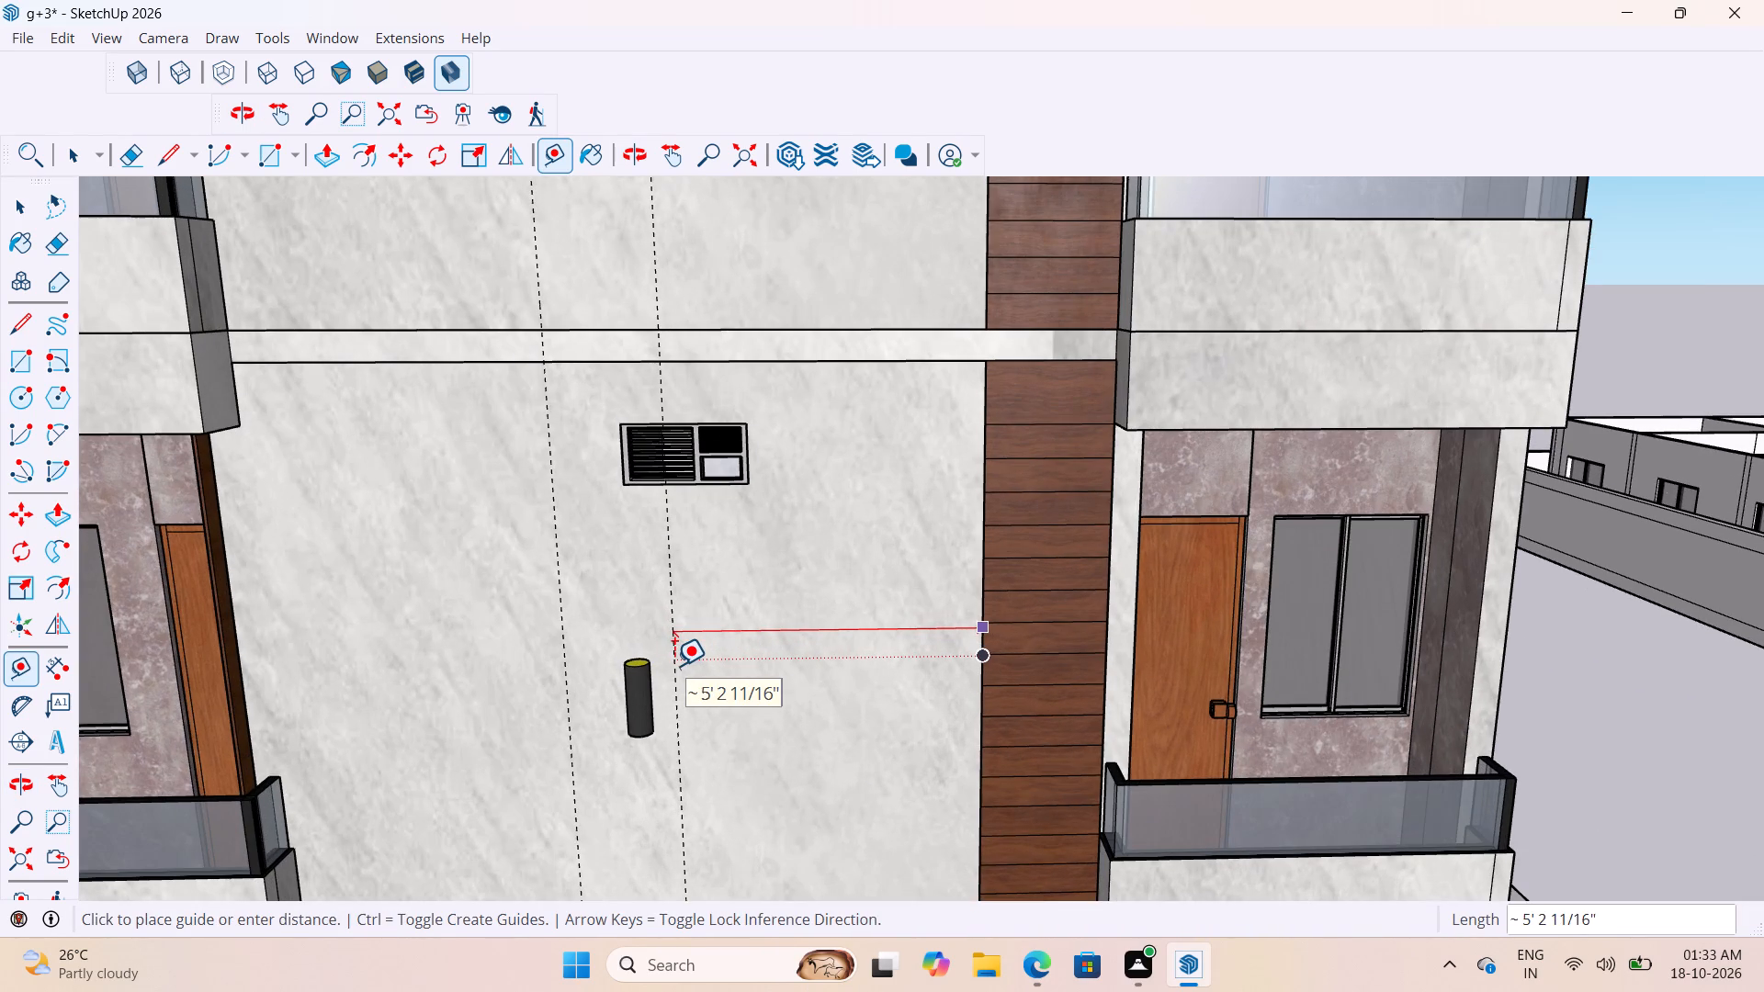
scroll(674, 666, "up", 3)
scroll(674, 666, "down", 17)
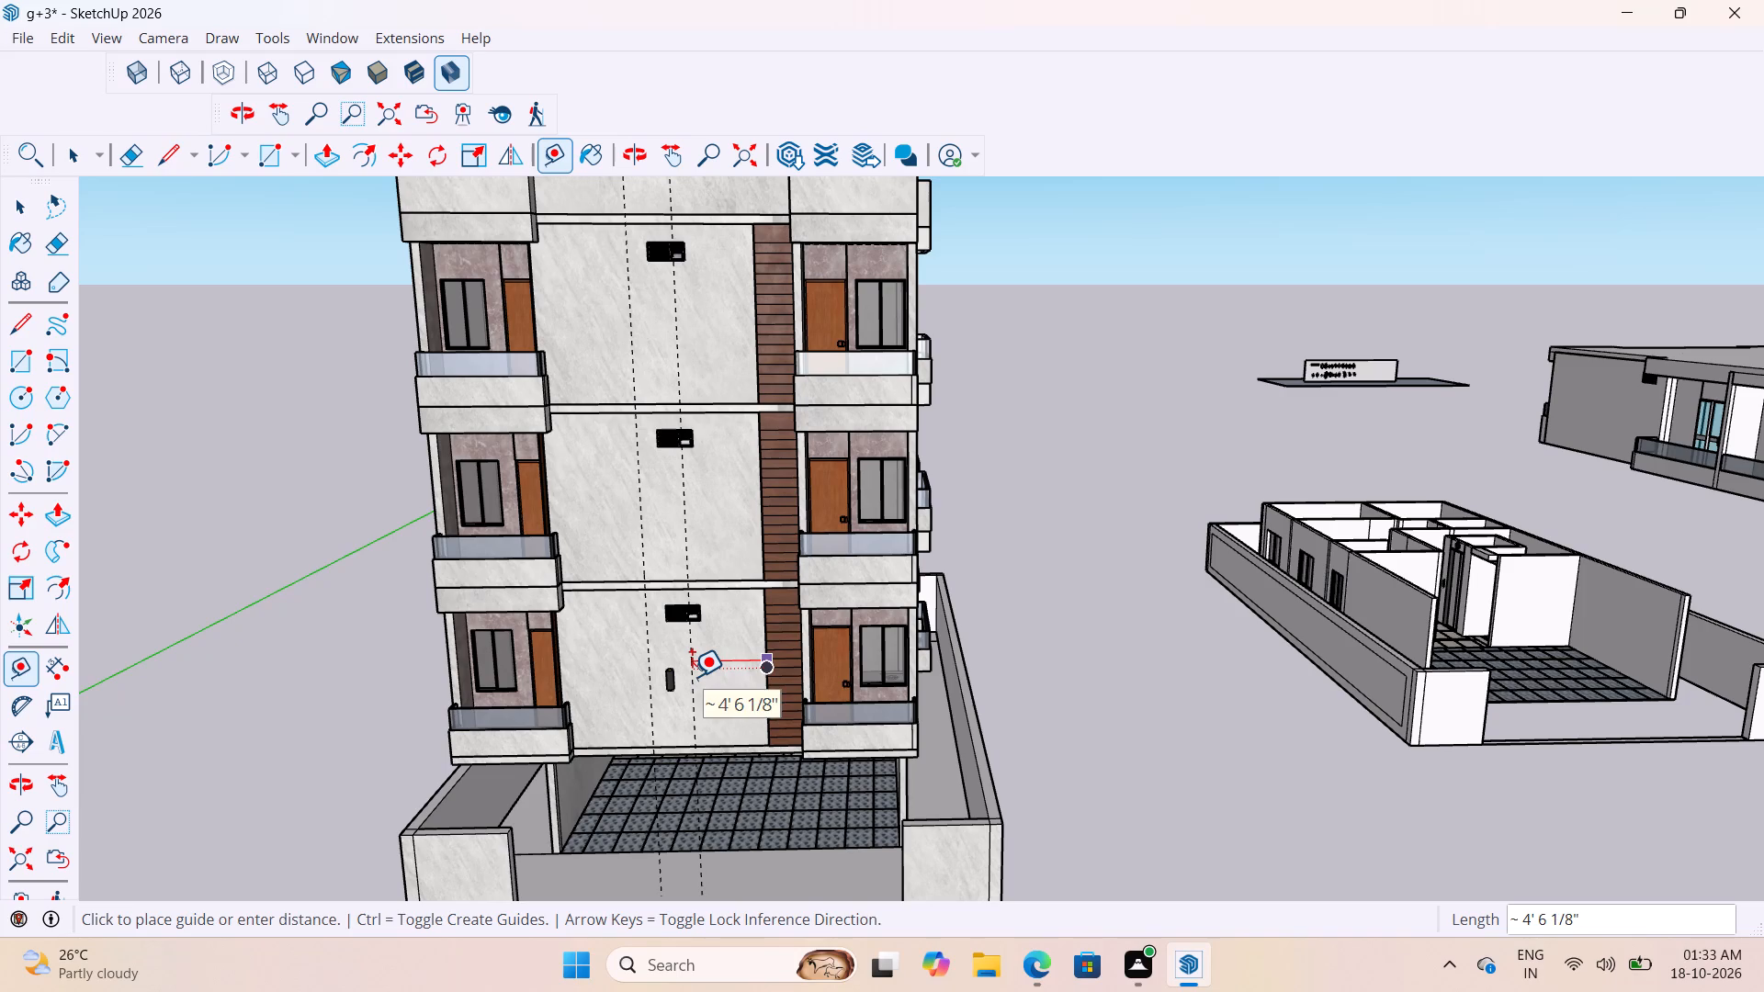
left_click(692, 677)
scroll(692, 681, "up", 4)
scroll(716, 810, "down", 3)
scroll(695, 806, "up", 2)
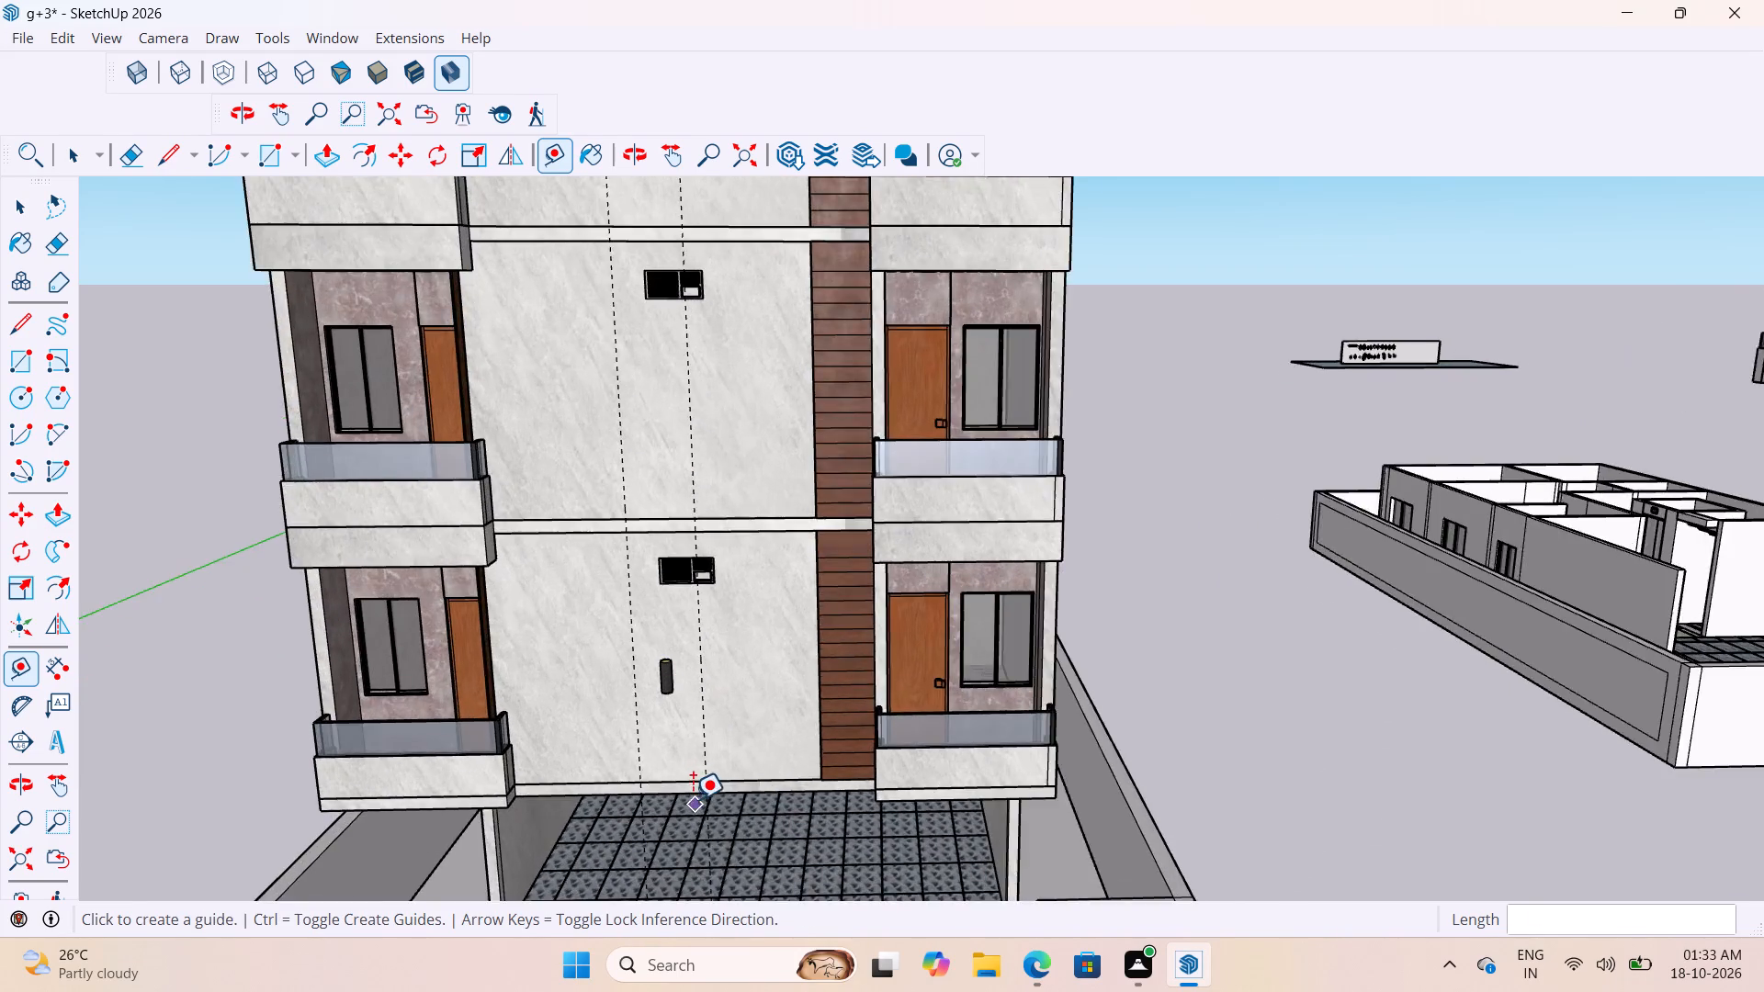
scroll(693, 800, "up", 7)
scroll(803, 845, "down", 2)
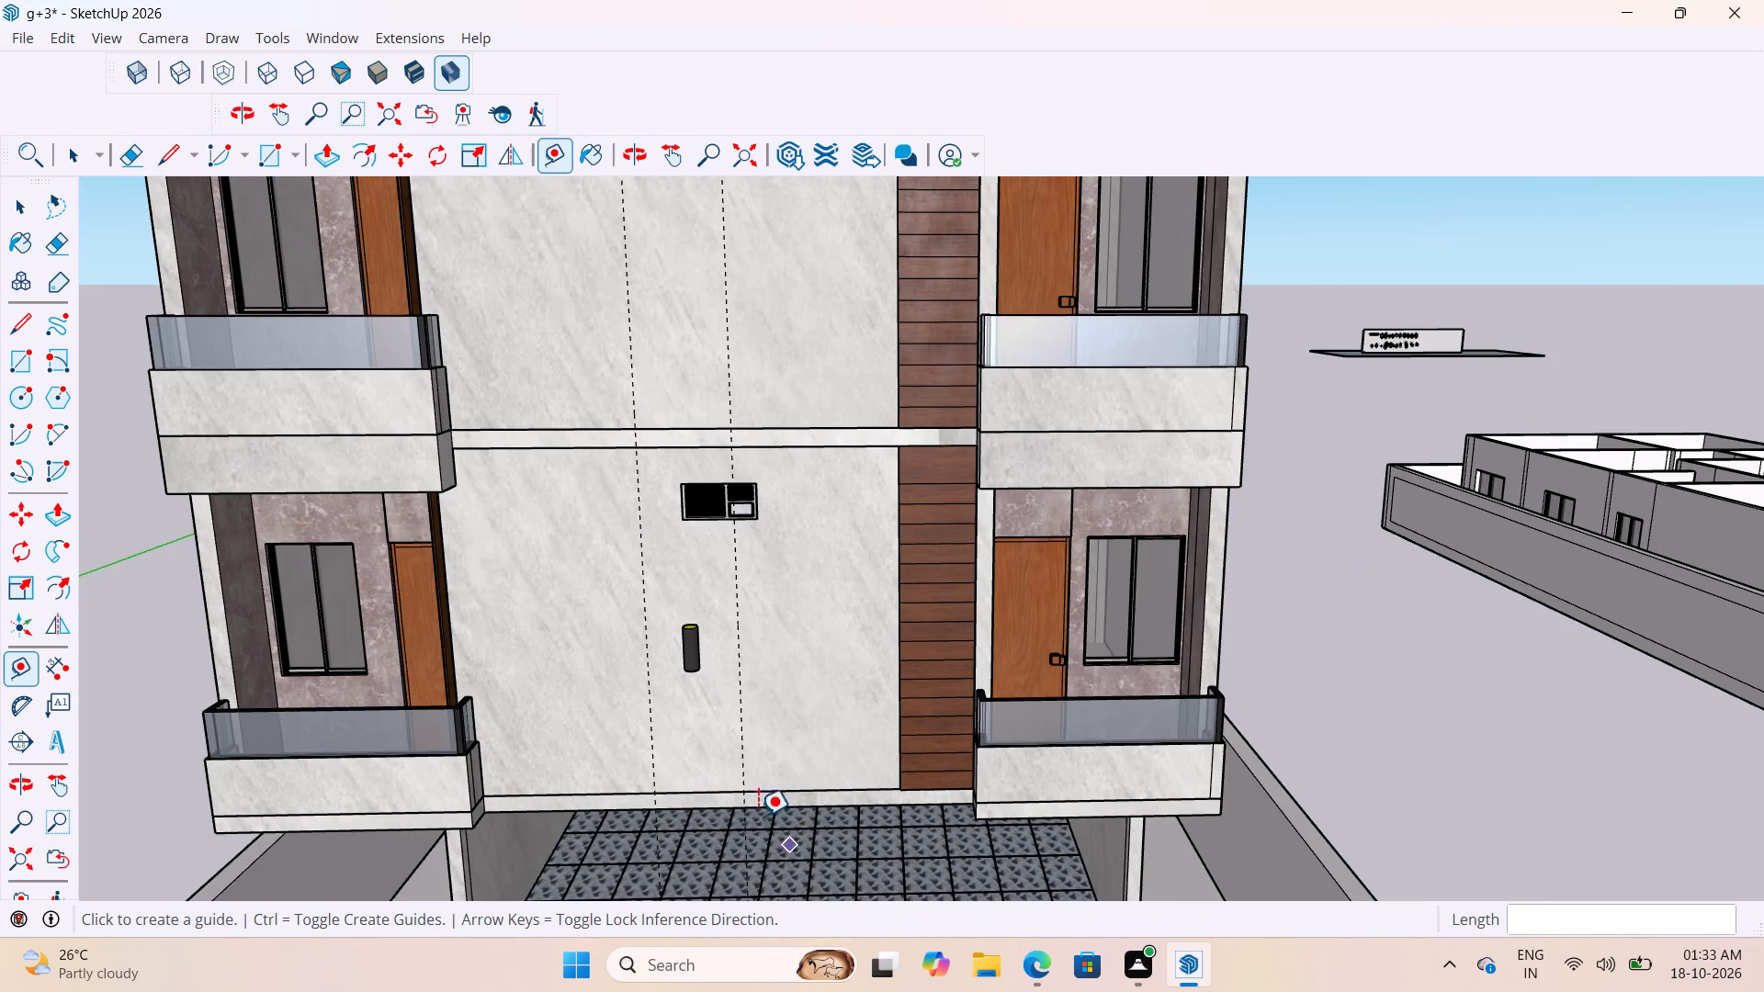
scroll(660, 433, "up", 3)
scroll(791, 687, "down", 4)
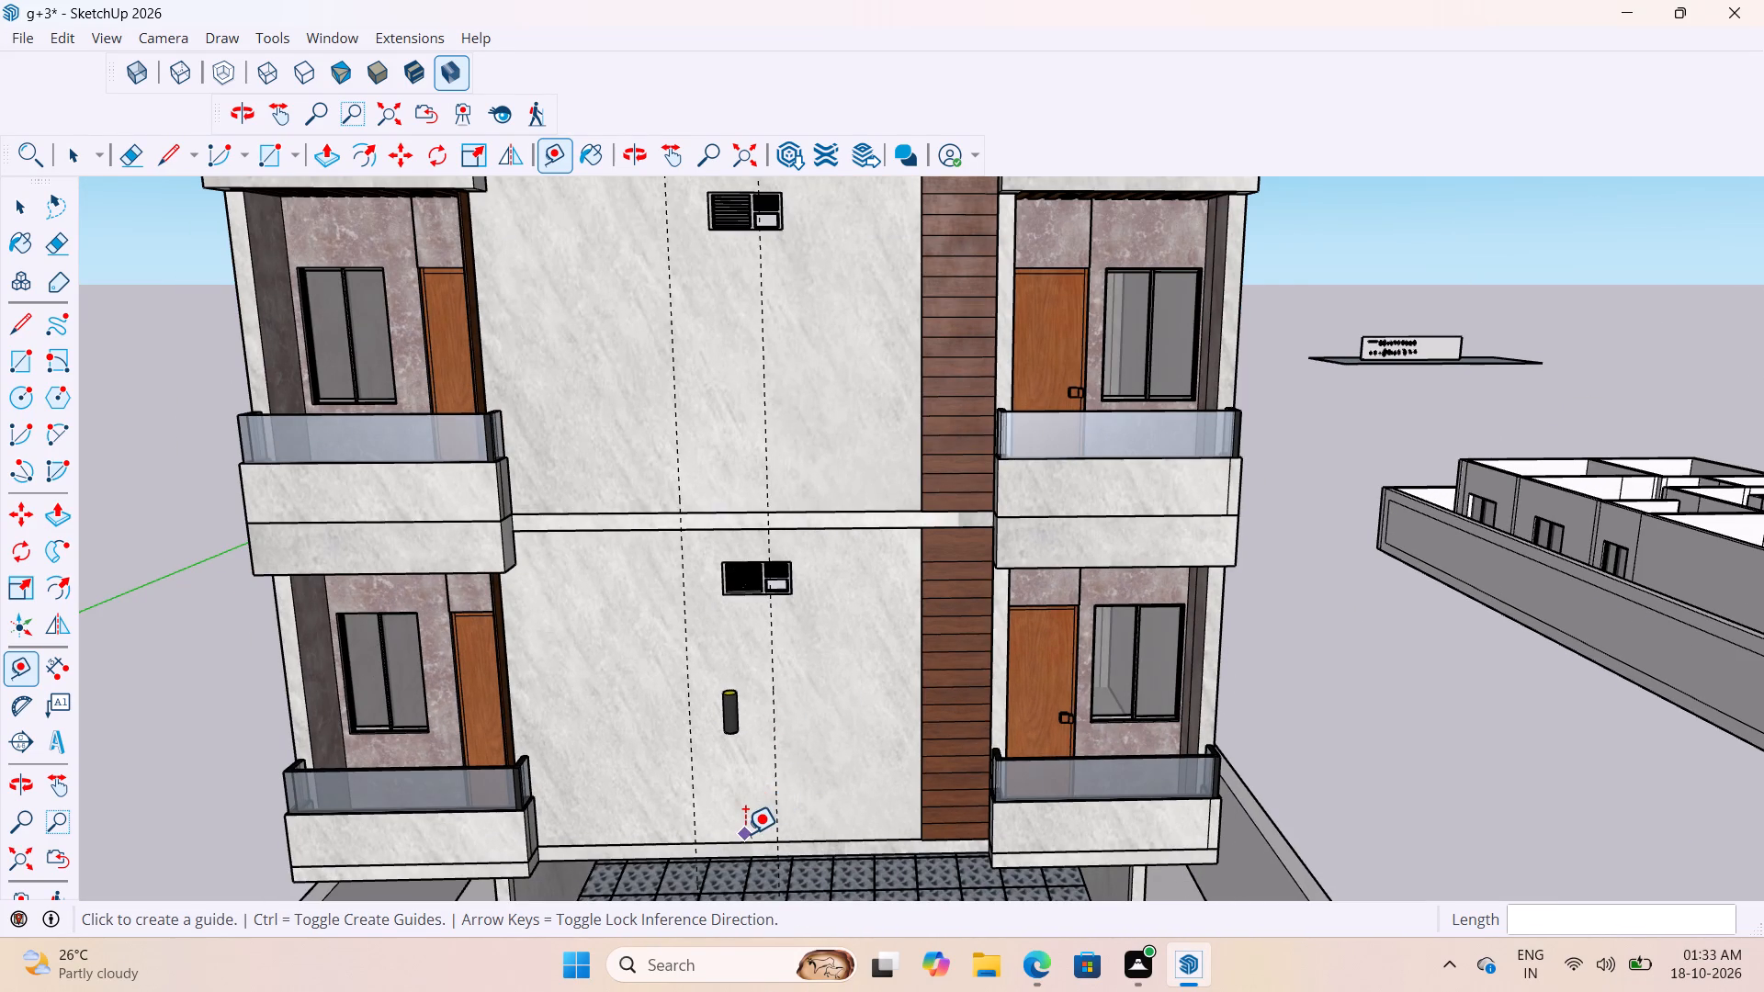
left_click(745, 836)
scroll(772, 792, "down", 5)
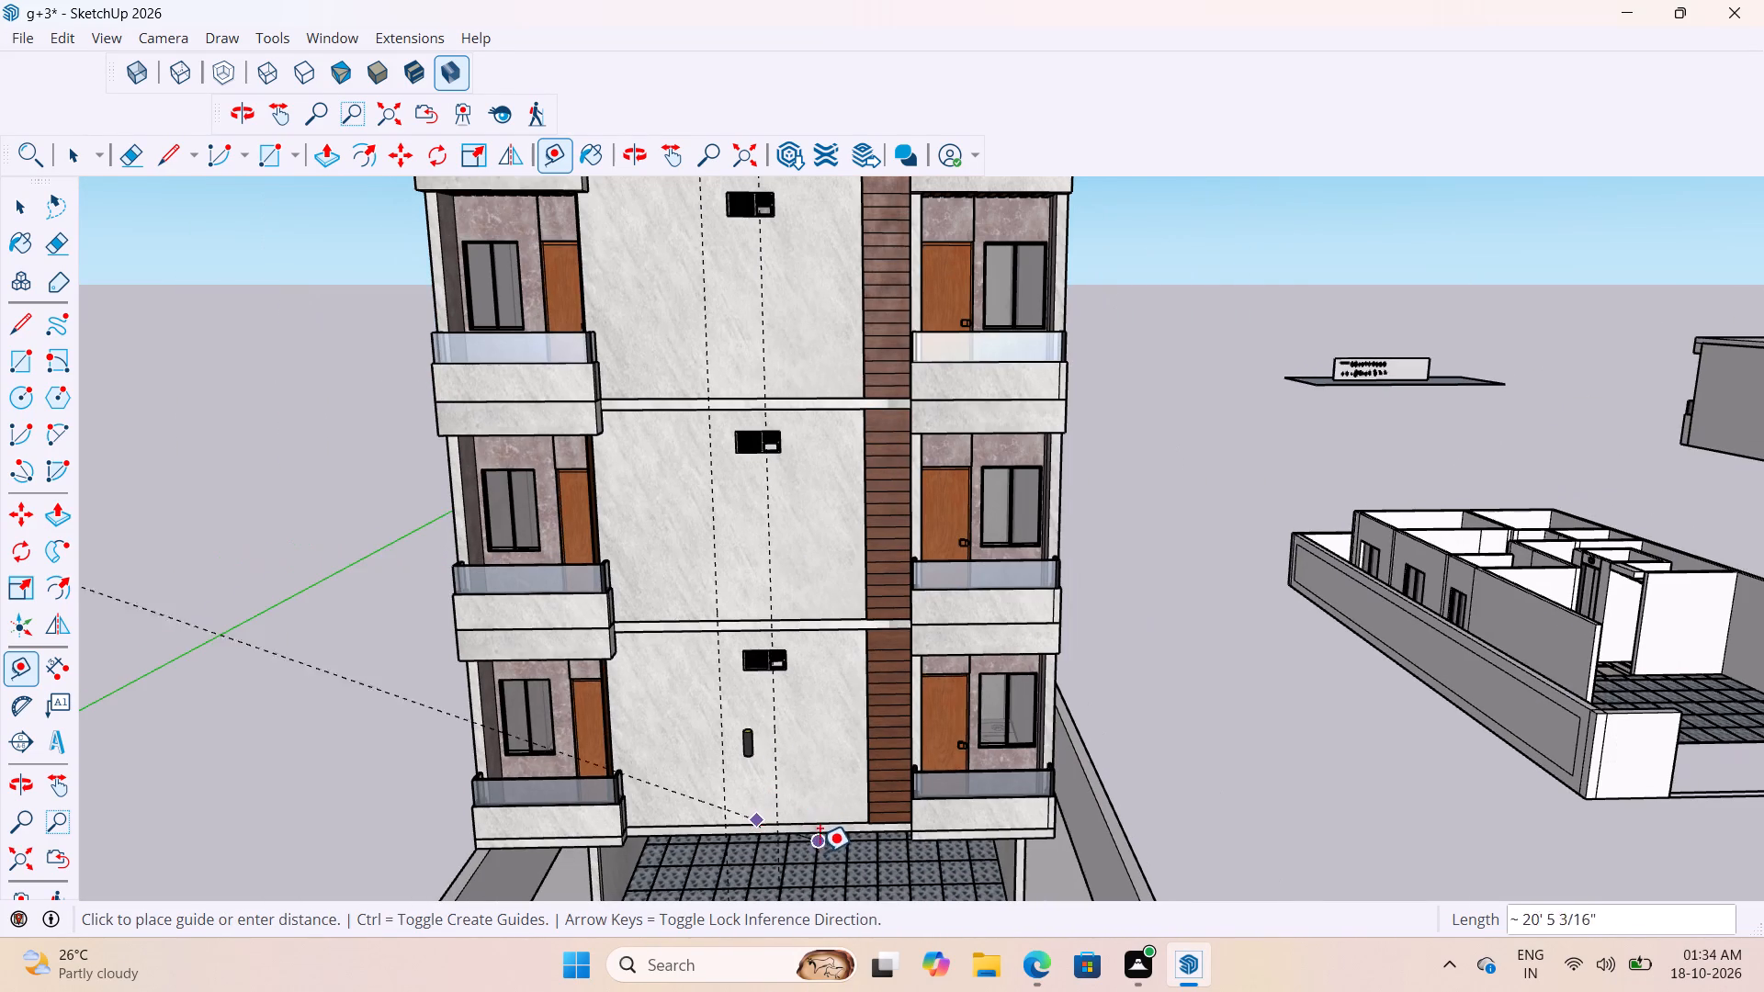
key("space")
Place a horizontal guide 4' above the bottom edge of the lowest front marble wall panel.
scroll(762, 838, "up", 1)
scroll(762, 838, "down", 1)
middle_click_drag(762, 838, 783, 847)
scroll(784, 852, "up", 9)
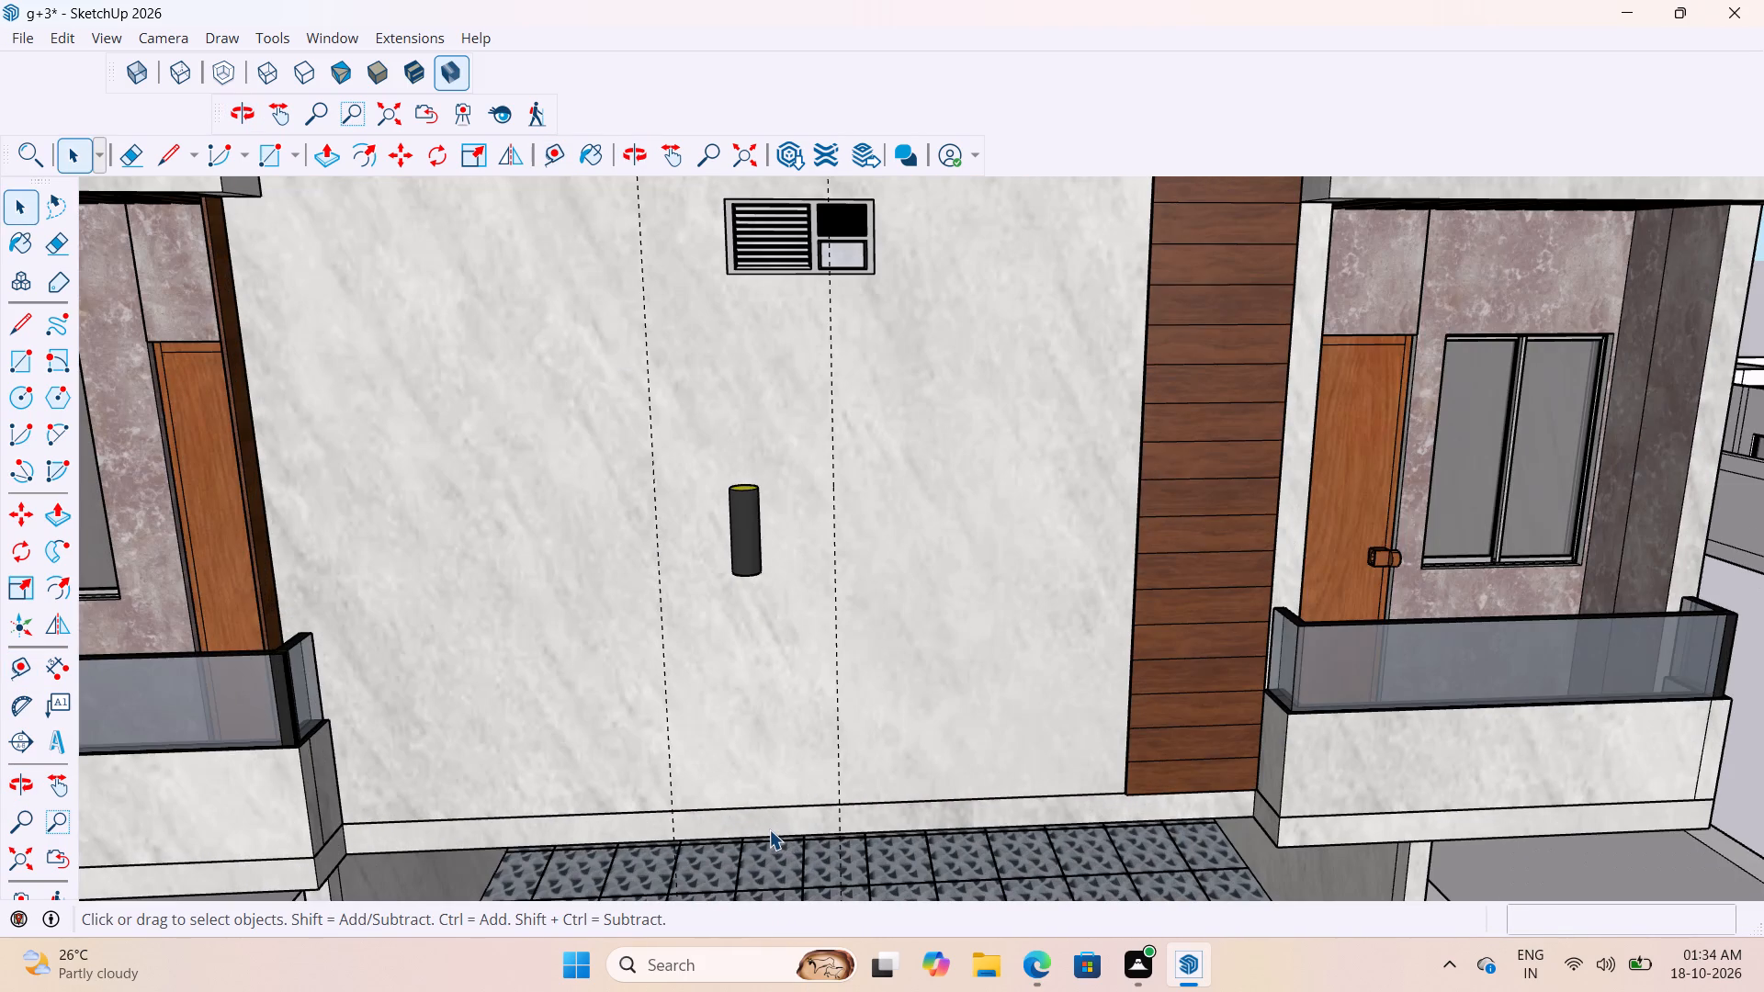
key("t")
left_click(780, 833)
scroll(838, 812, "down", 4)
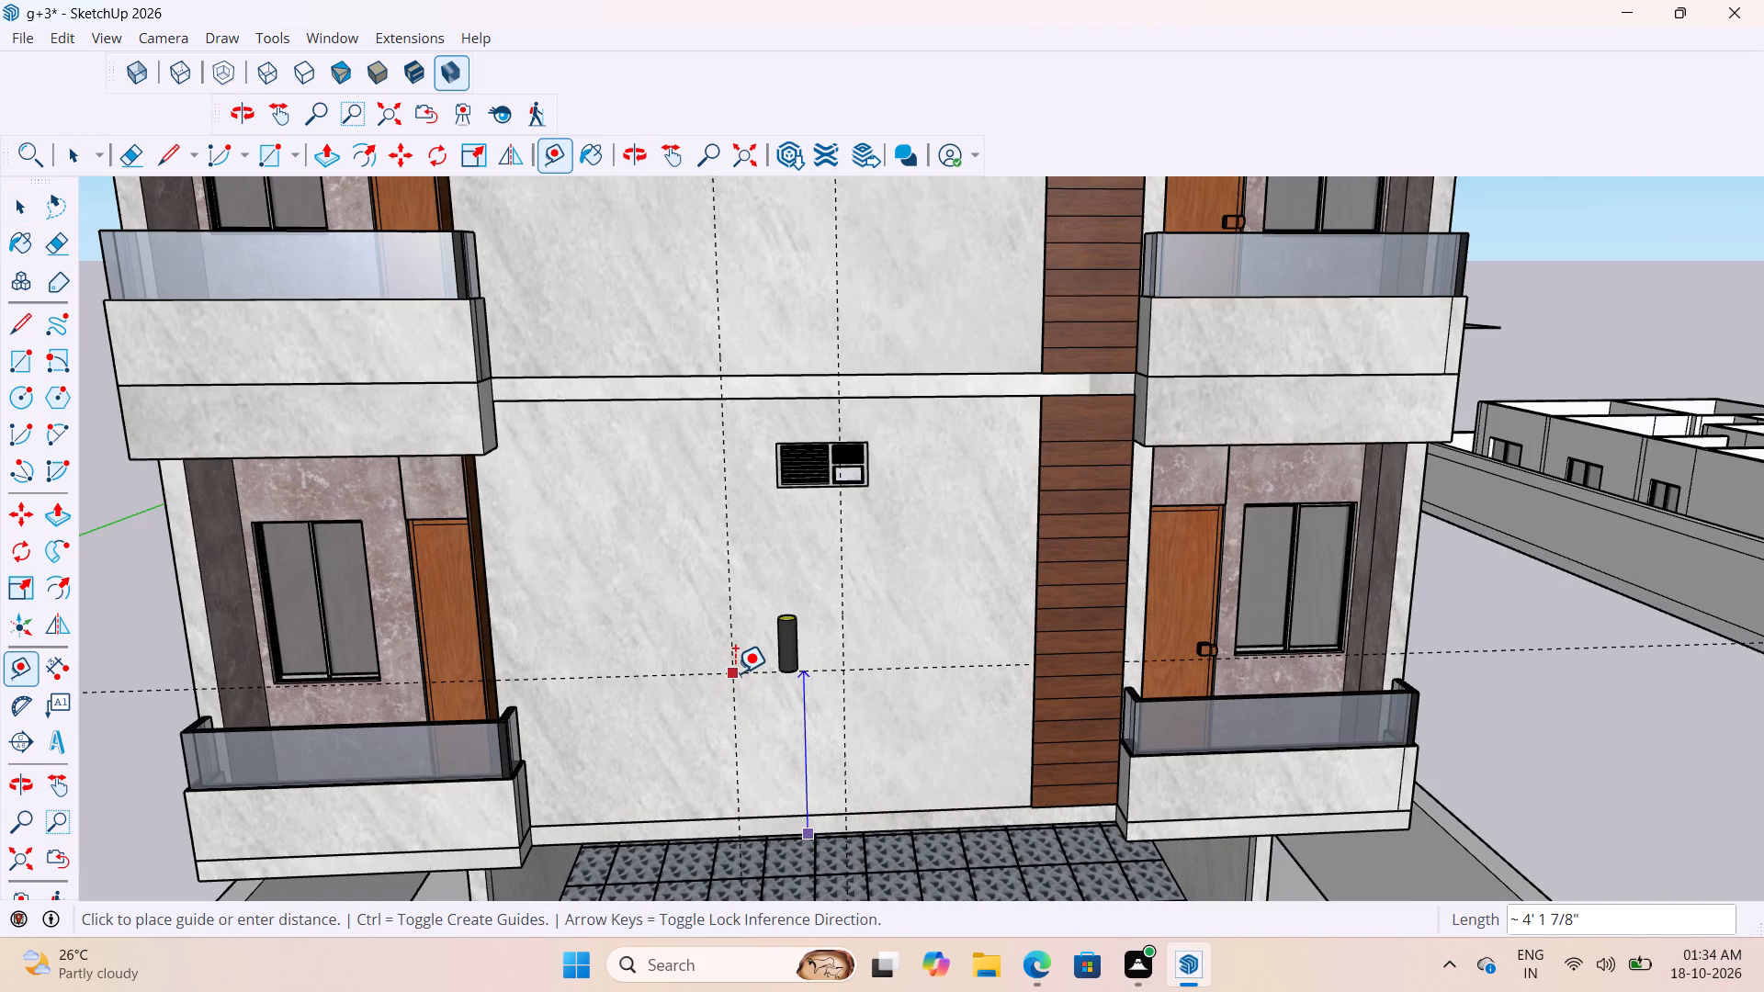
type("4'")
key("Return")
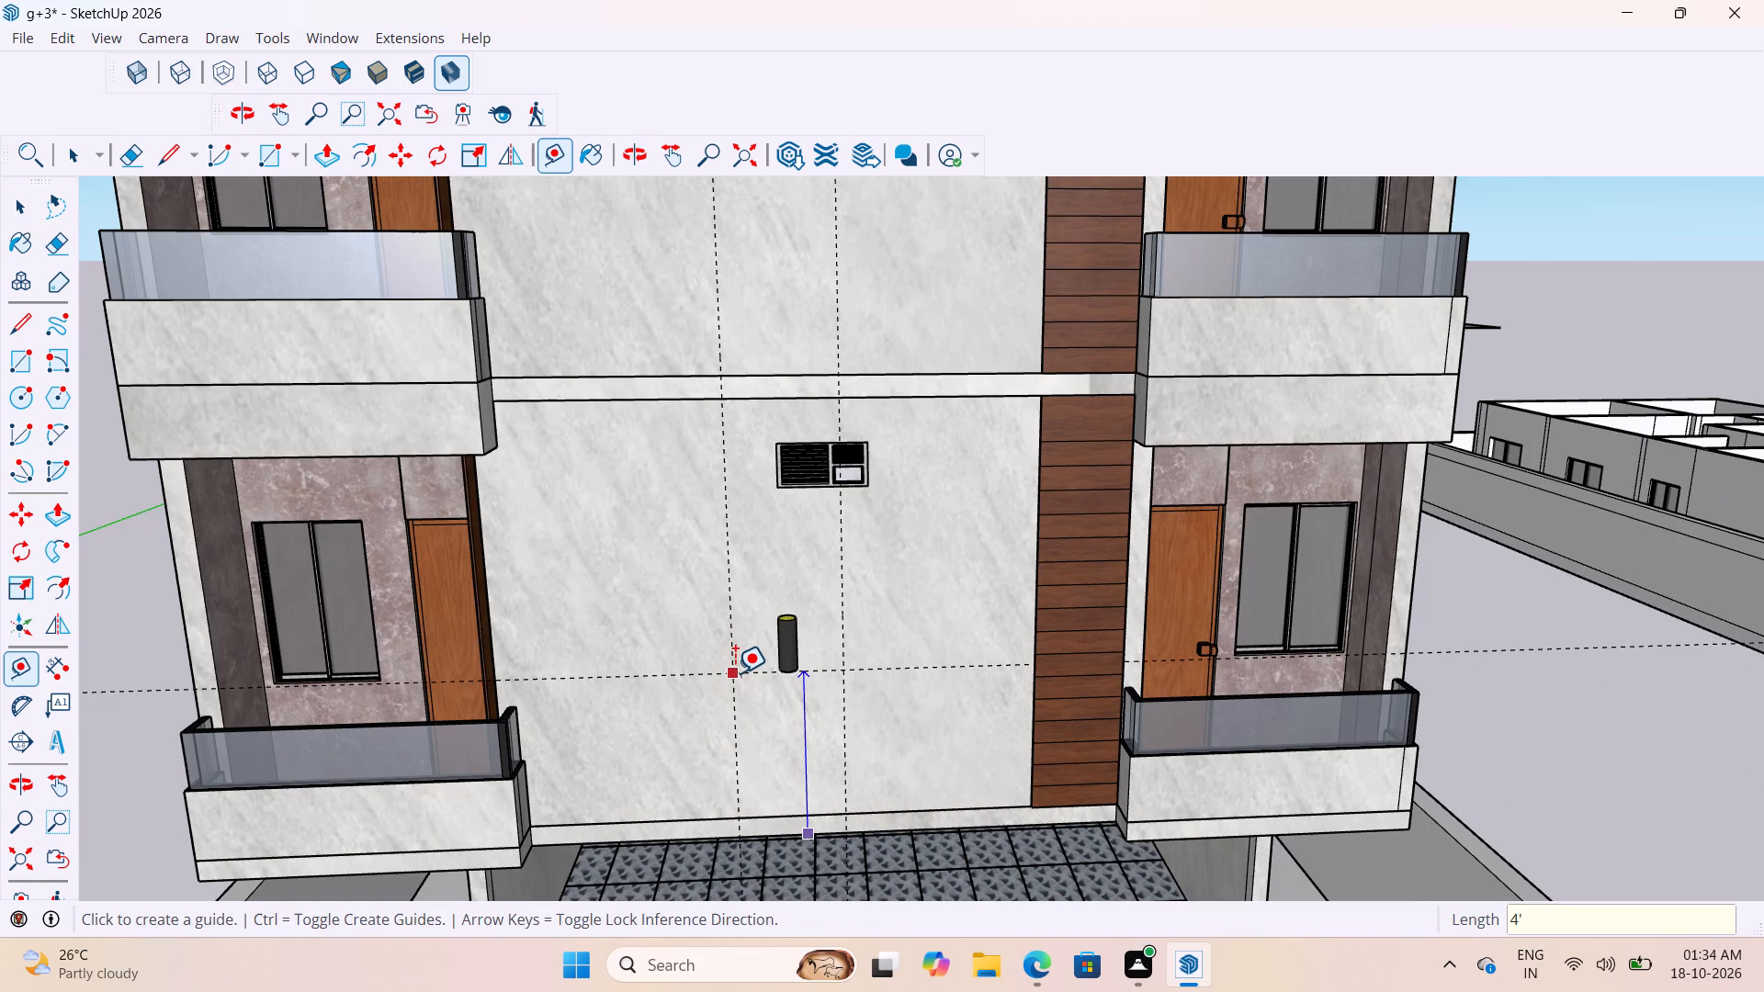
key("space")
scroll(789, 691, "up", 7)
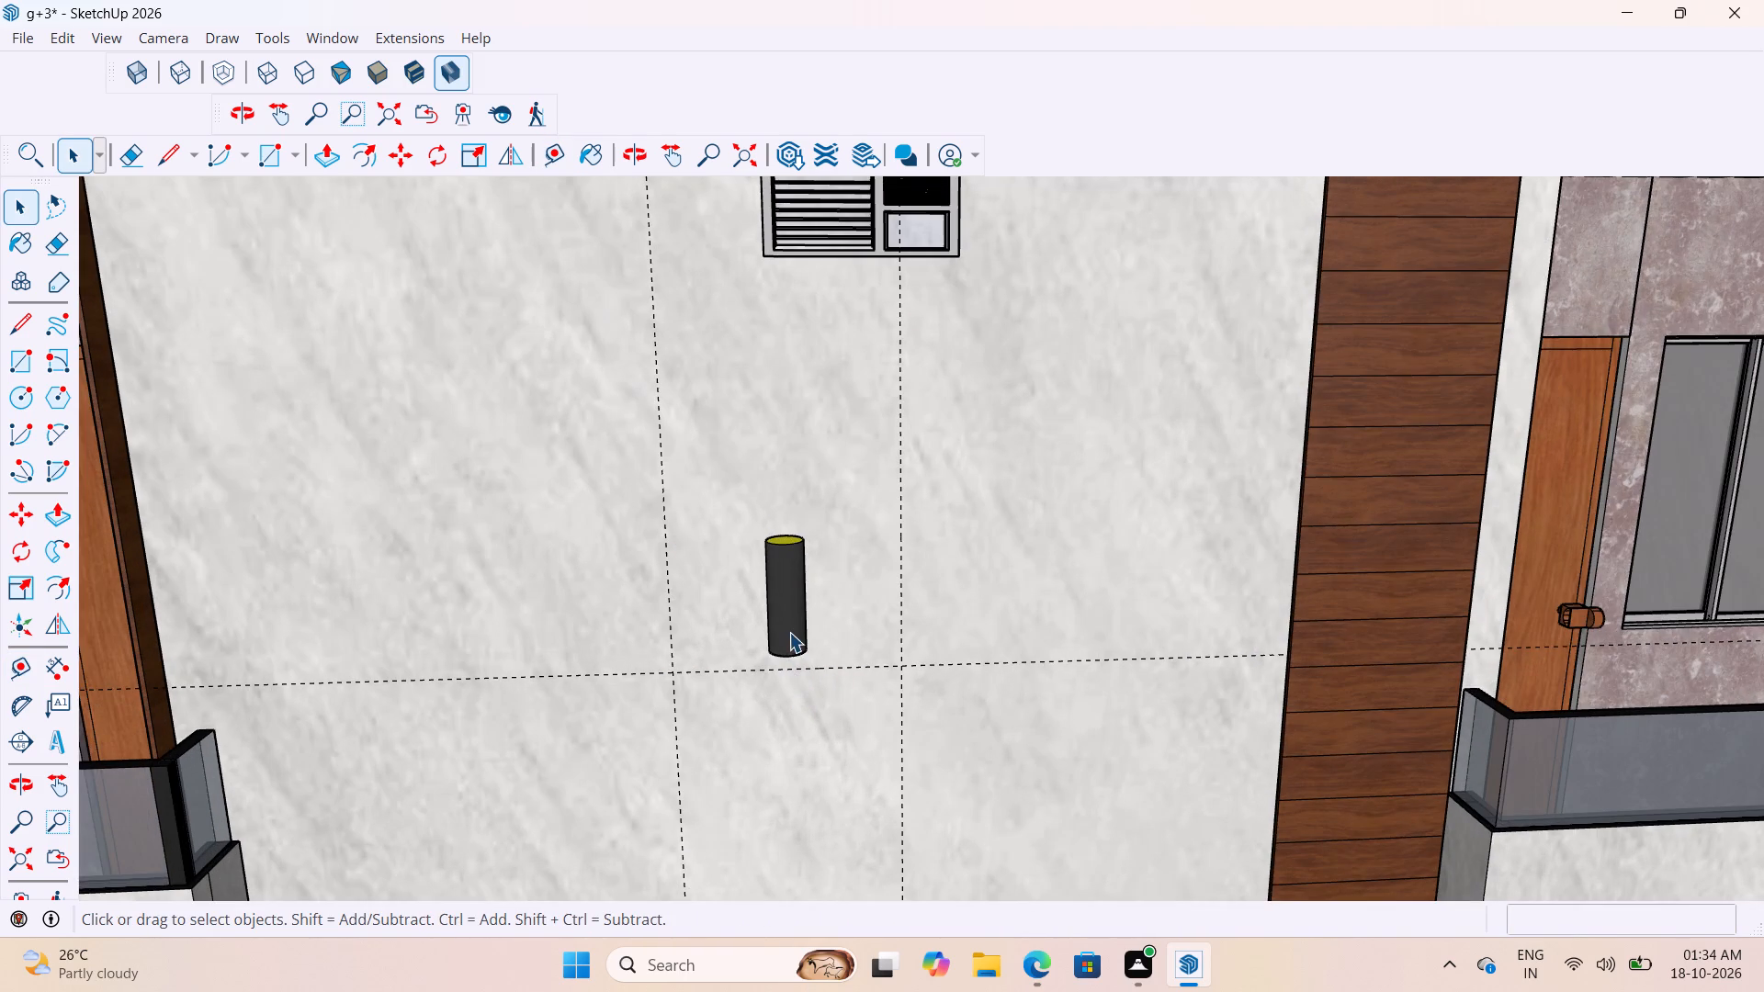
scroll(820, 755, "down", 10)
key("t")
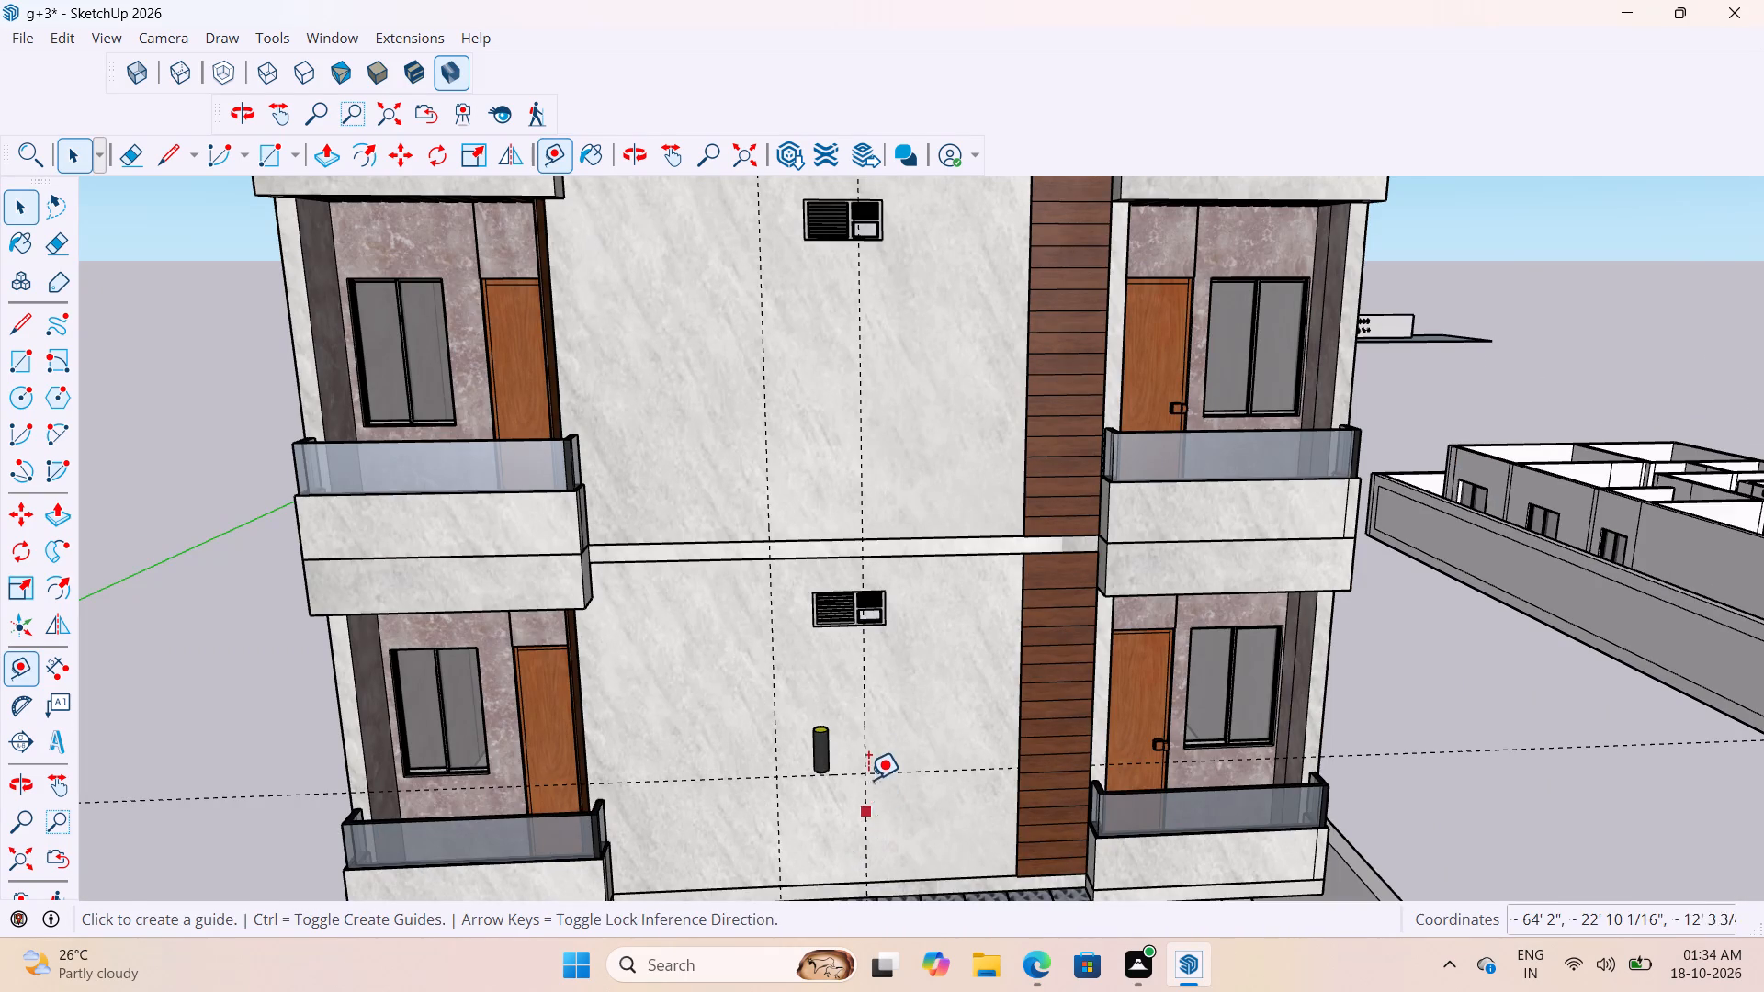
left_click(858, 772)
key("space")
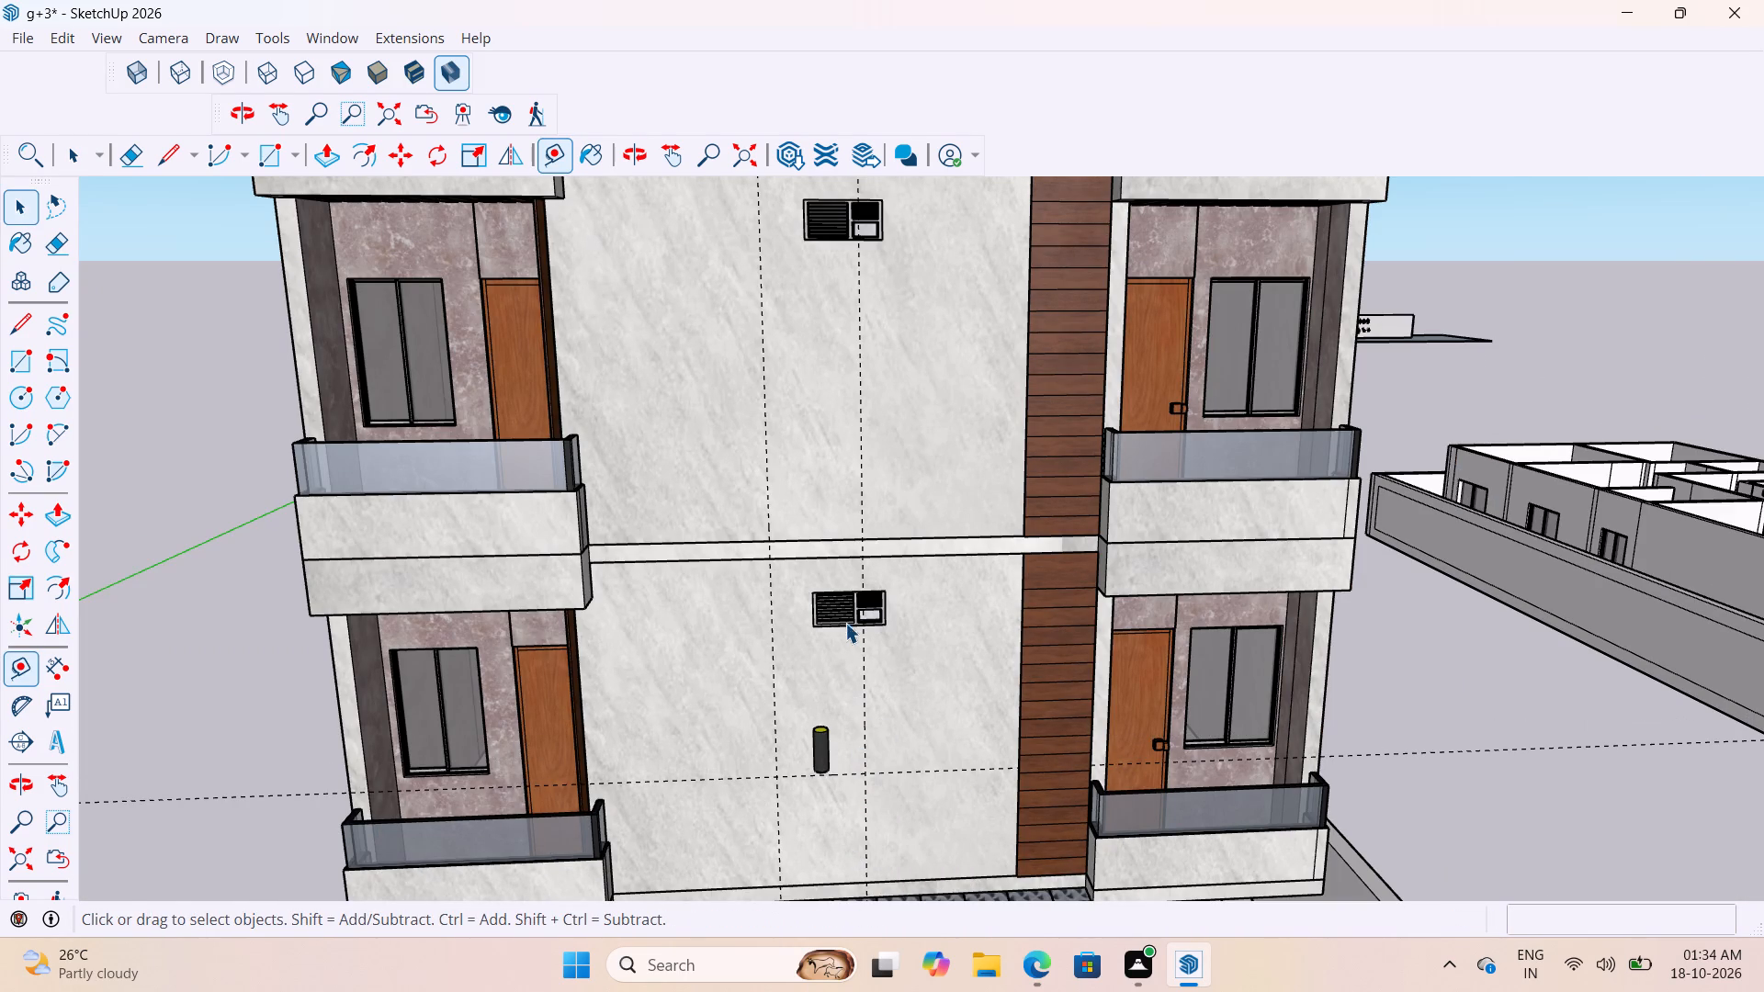
Place a horizontal guide on the second wall panel, 4' above the lower edge of the band over the lowest ventilator.
key("t")
key("t")
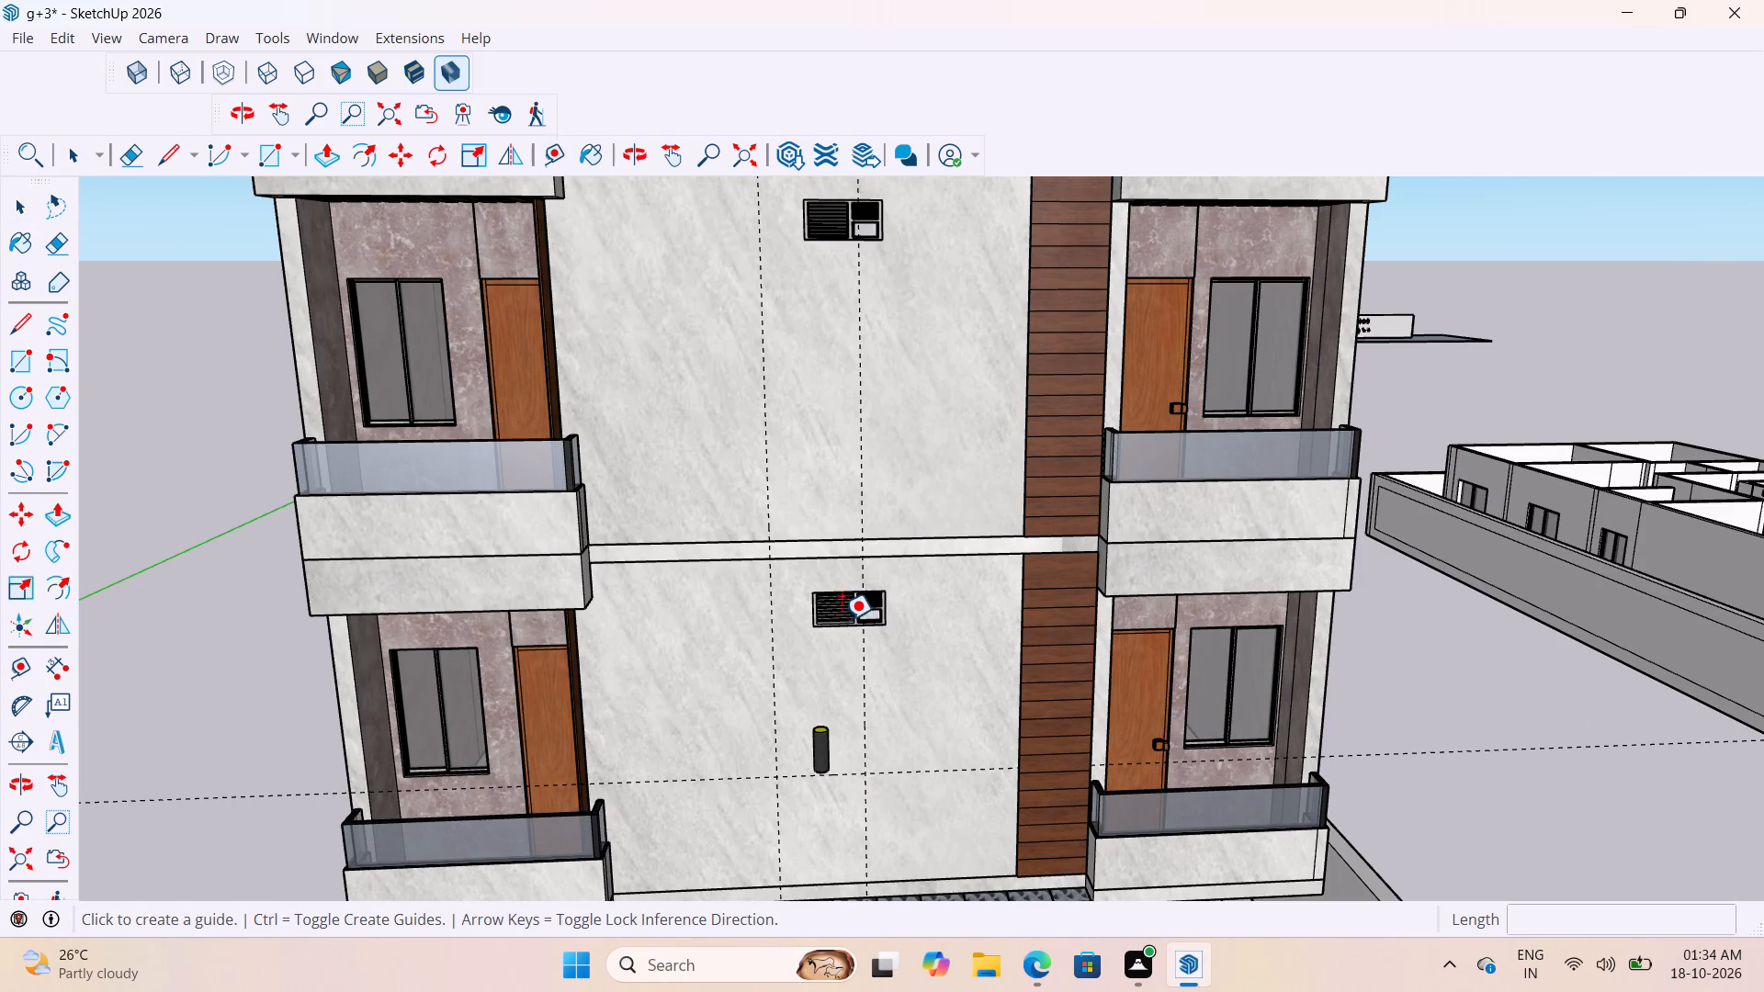
scroll(830, 603, "up", 5)
scroll(878, 580, "down", 9)
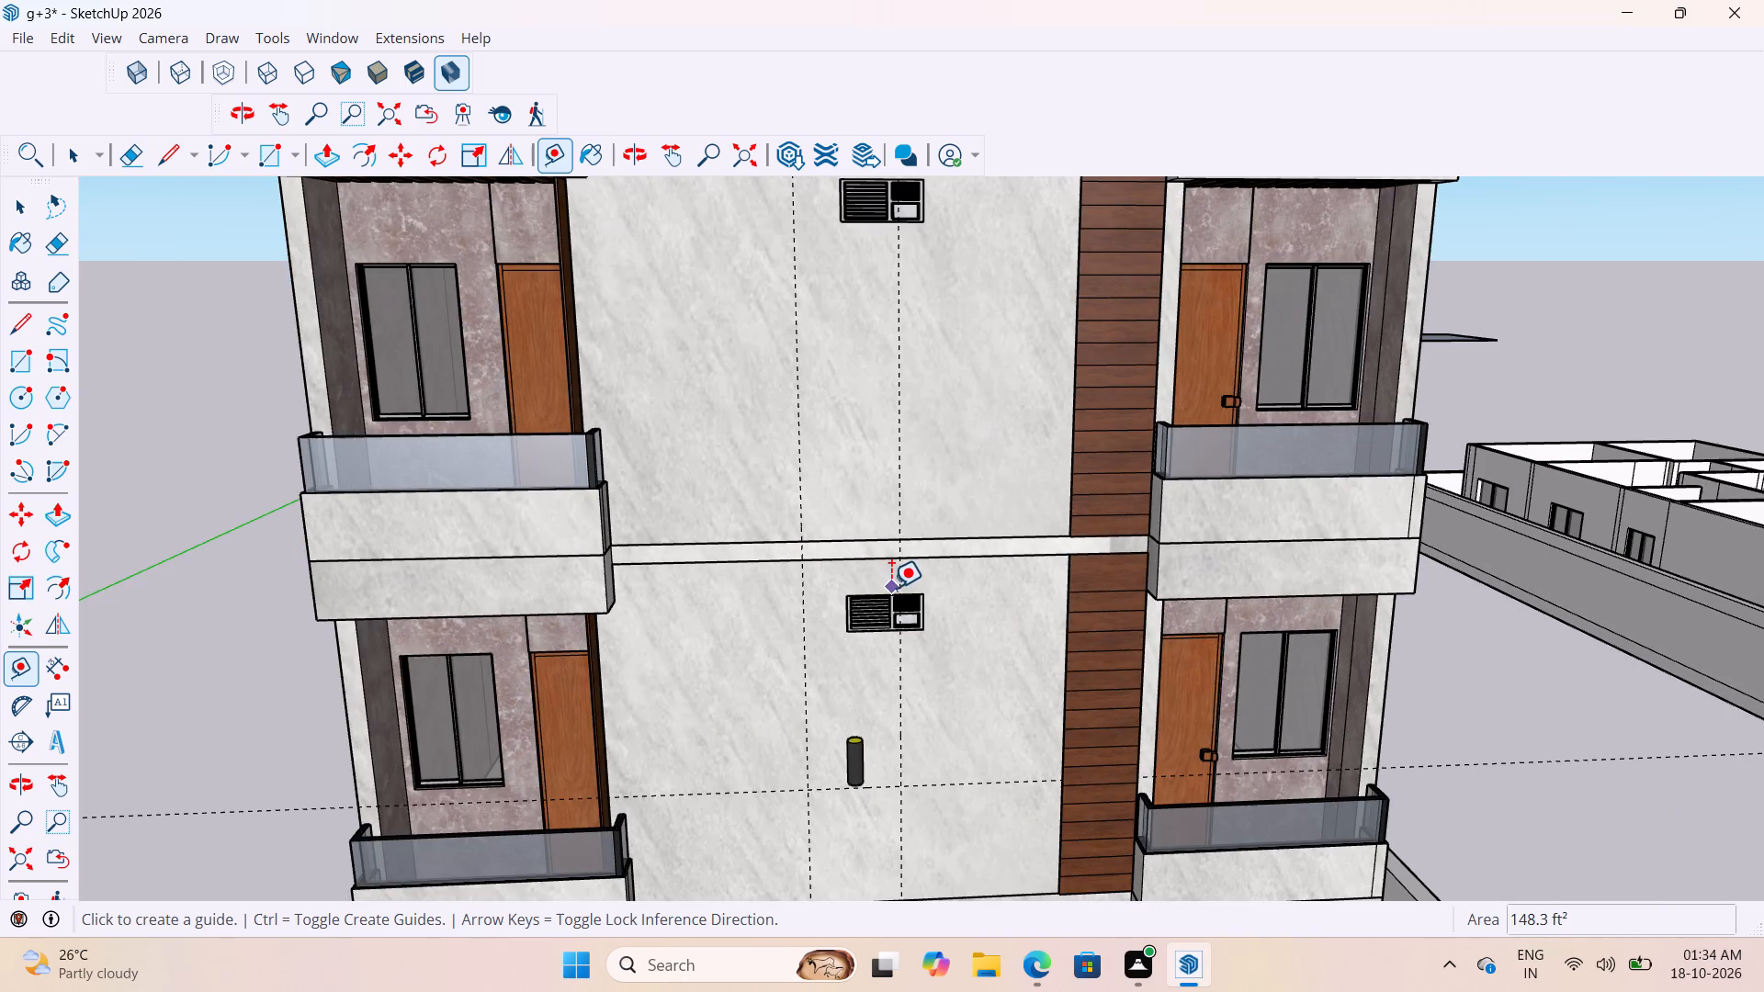
scroll(892, 590, "down", 5)
scroll(879, 535, "up", 6)
scroll(878, 537, "down", 5)
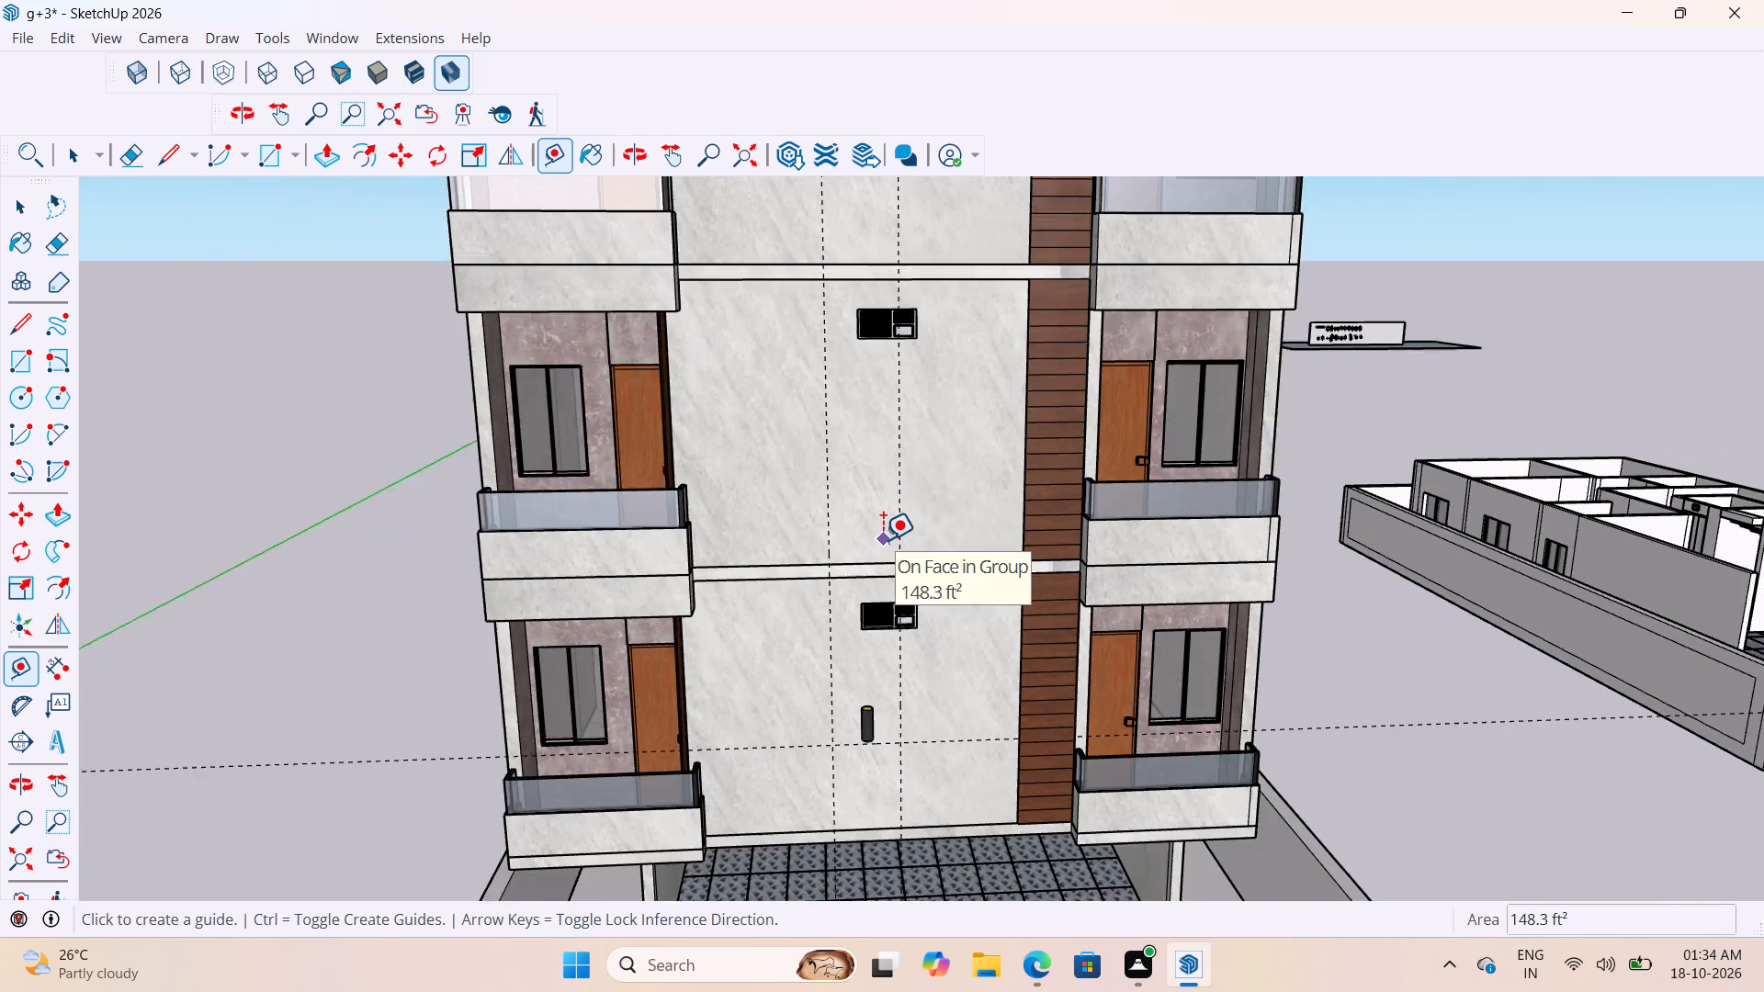
scroll(883, 540, "down", 4)
scroll(883, 546, "up", 7)
left_click(866, 581)
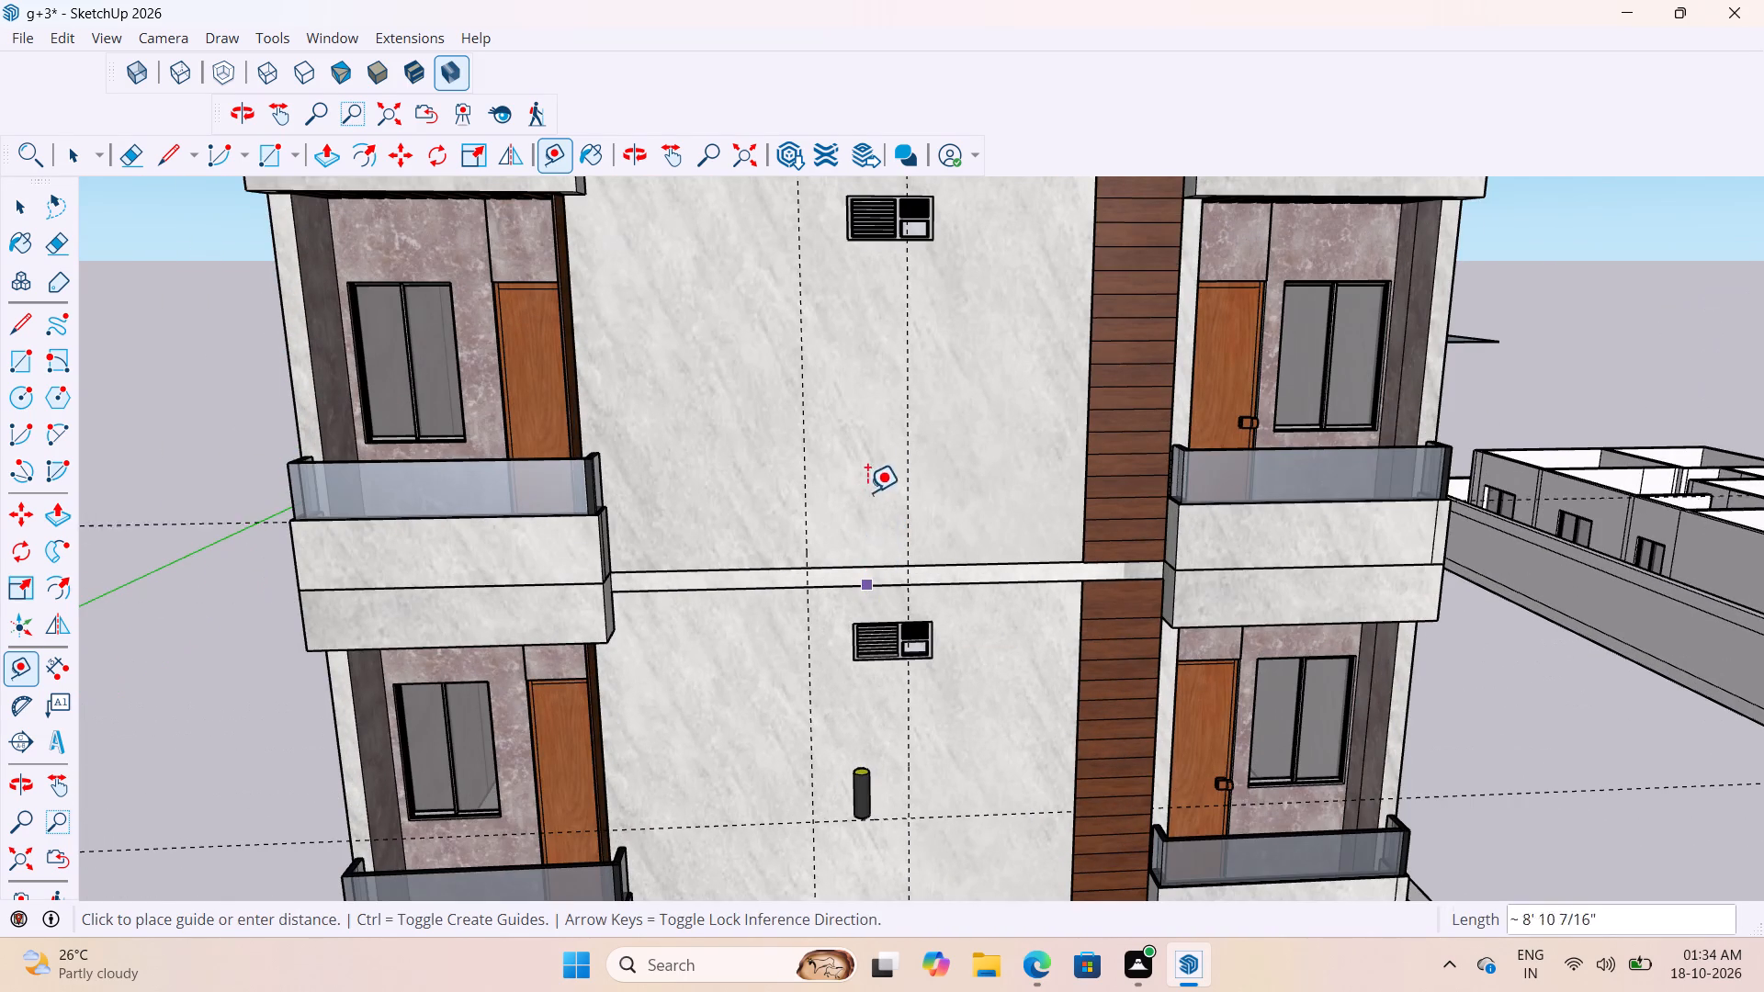
type("4'")
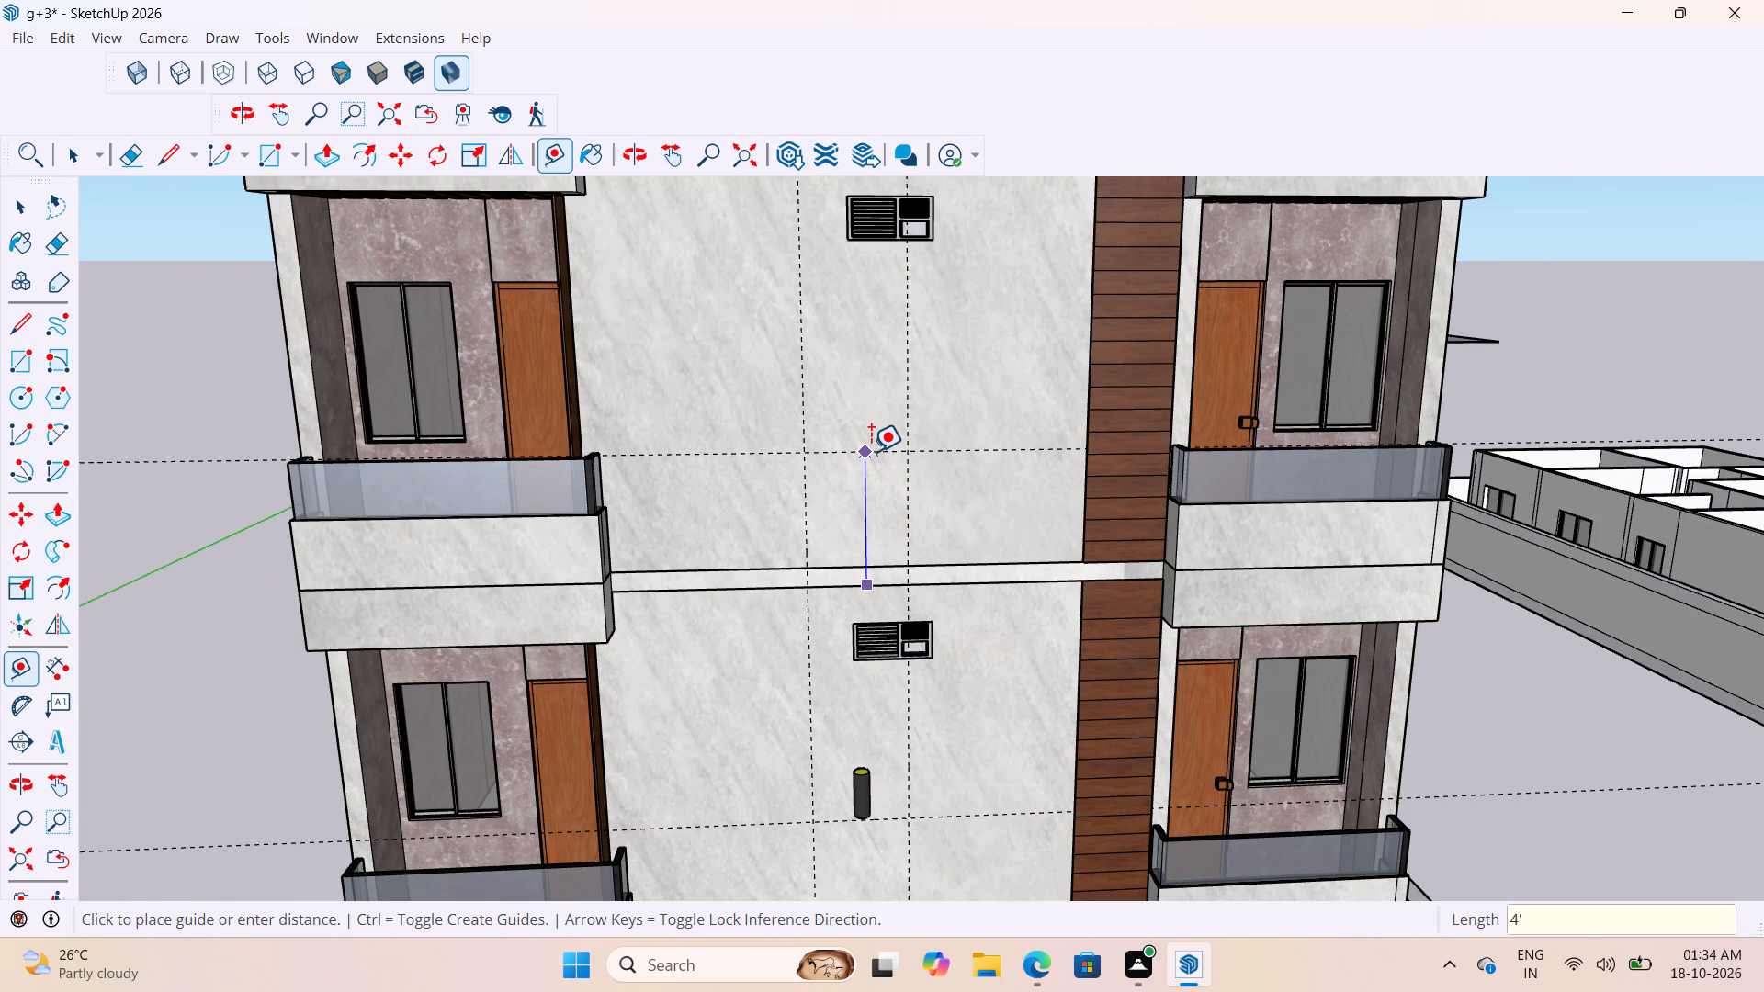
key("Return")
Place a horizontal guide on the third wall panel, 4' above the upper edge of the band beneath that panel.
scroll(882, 472, "down", 10)
scroll(911, 360, "up", 7)
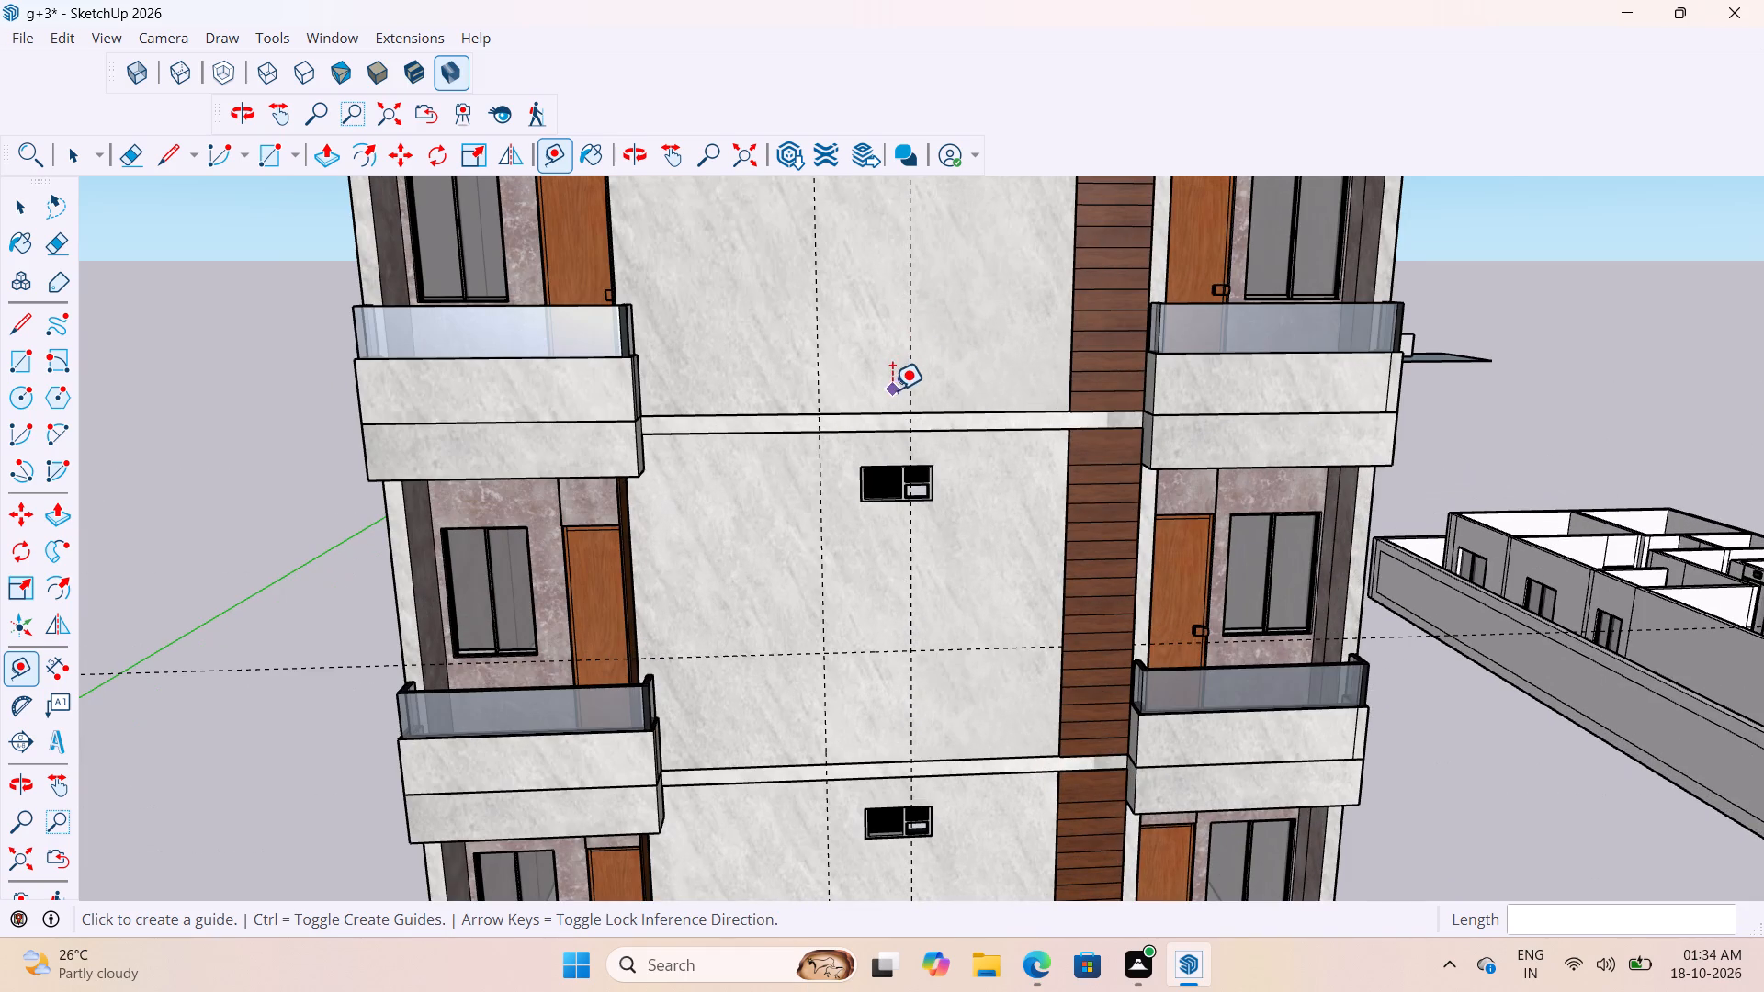
left_click(881, 410)
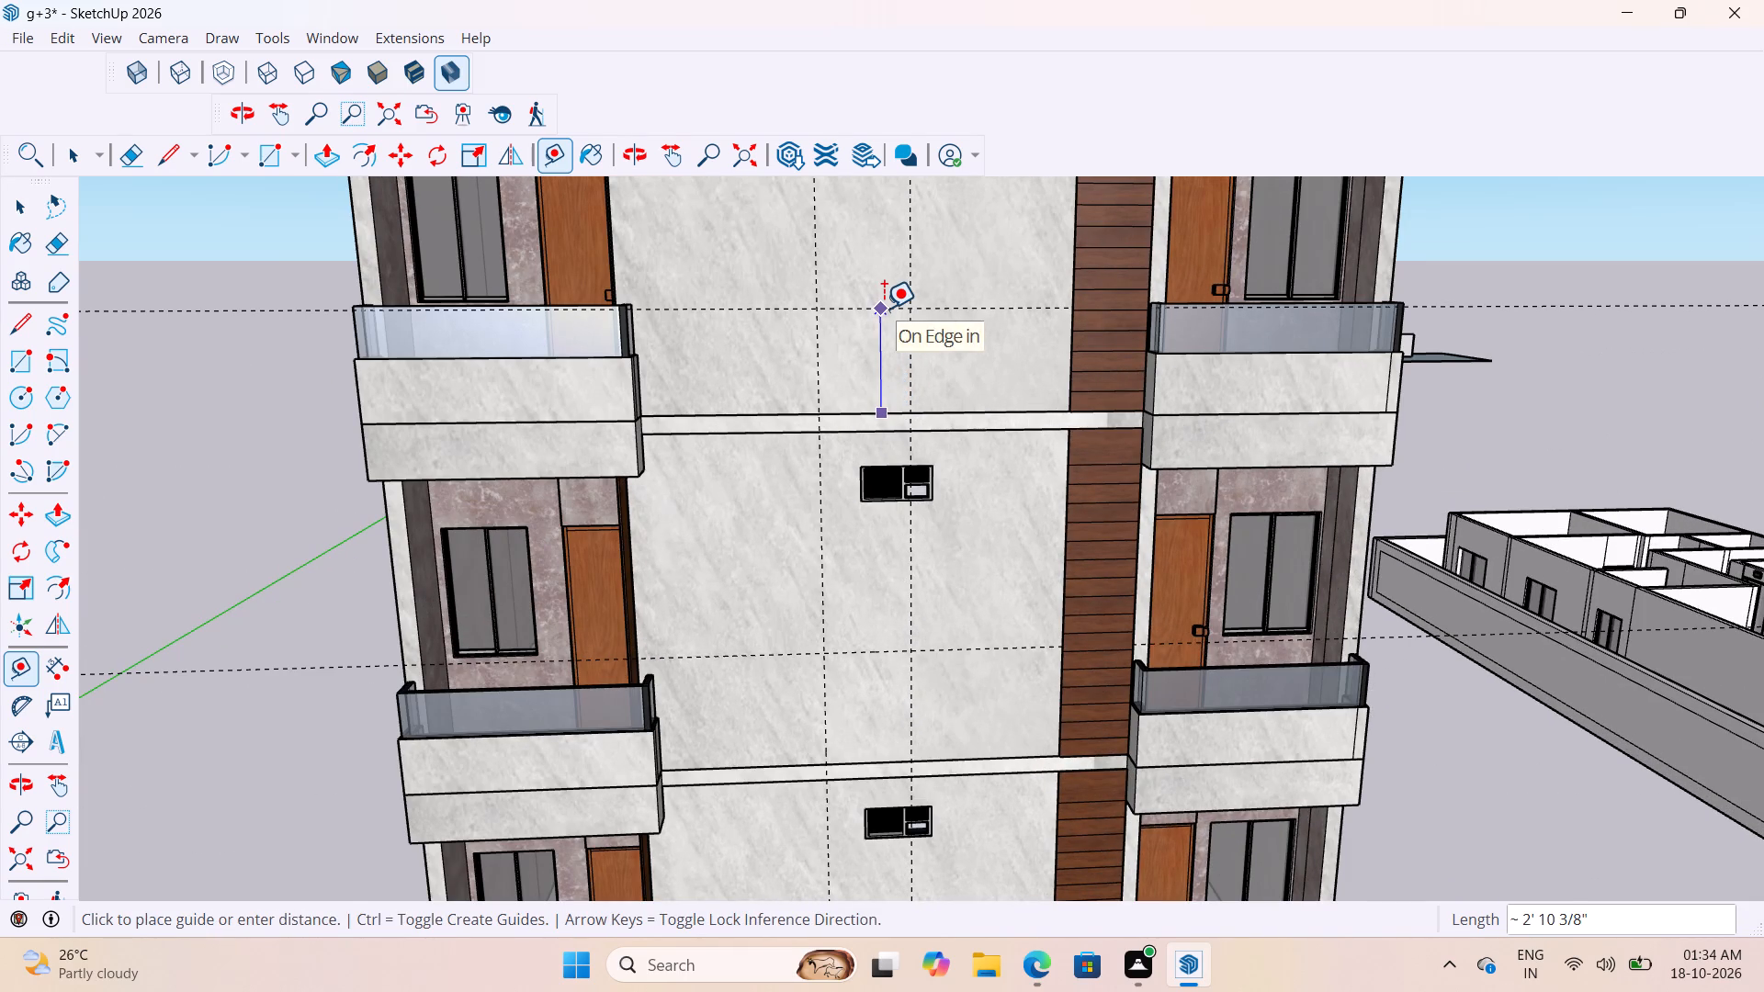
type("4'")
key("Return")
scroll(884, 313, "down", 9)
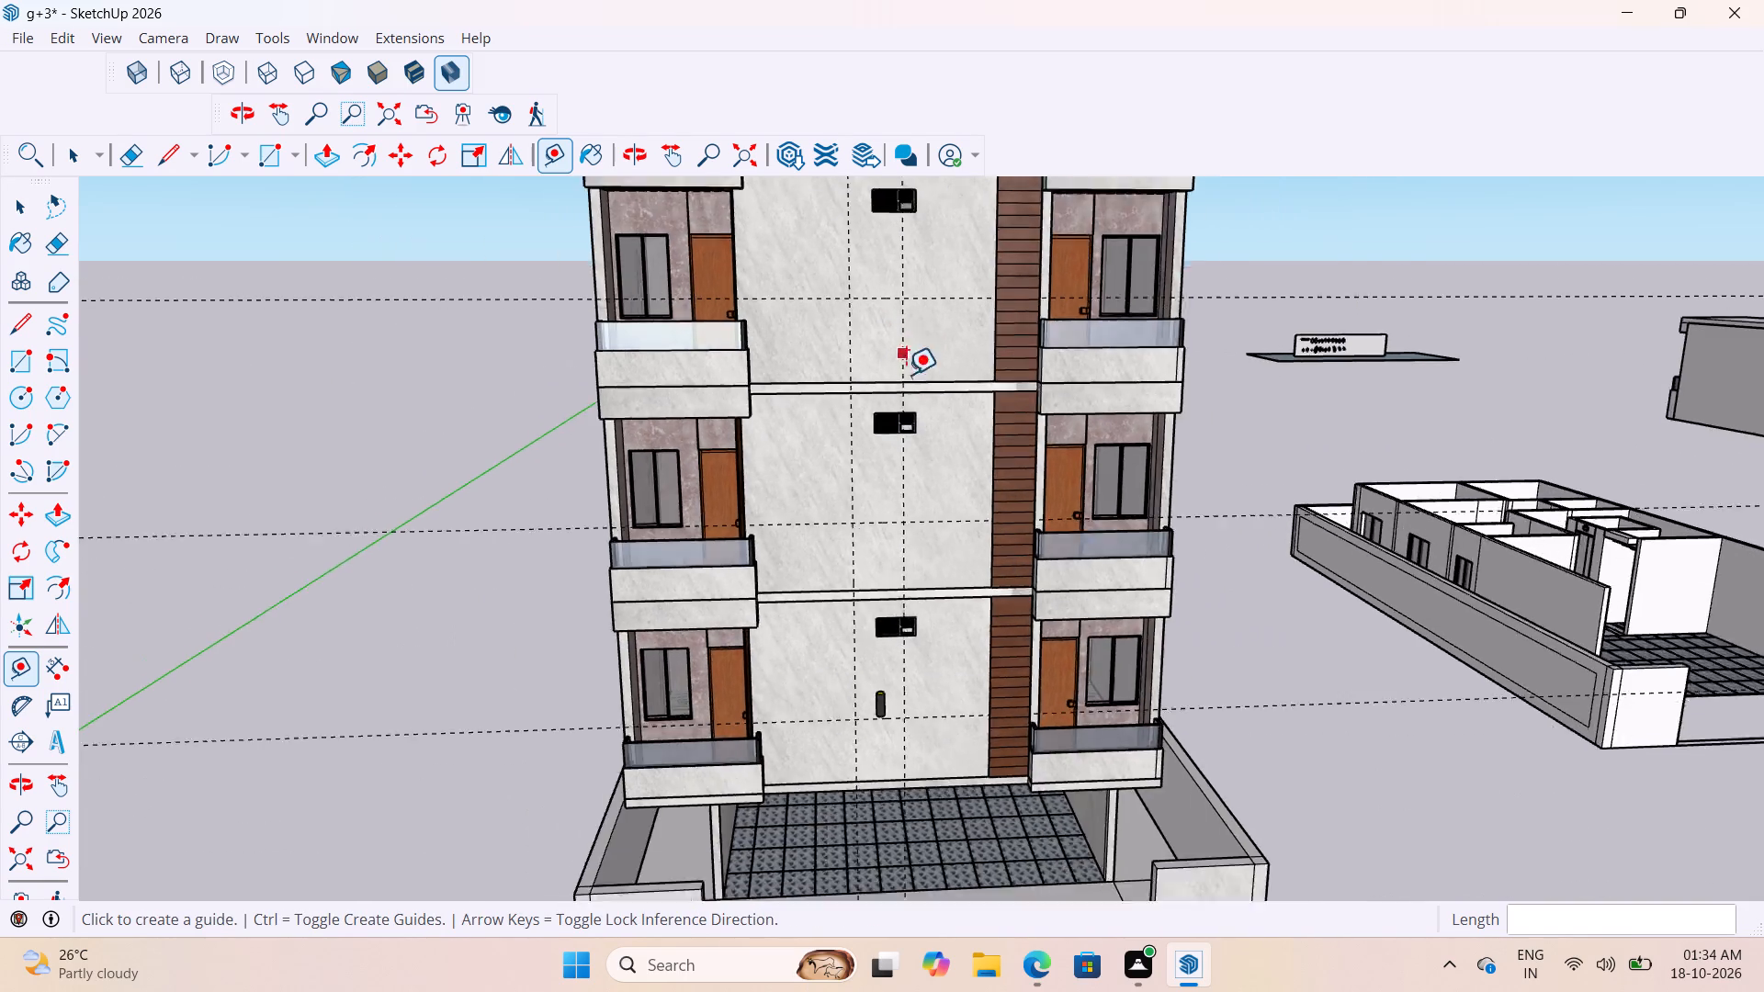
scroll(906, 375, "down", 2)
key("space")
key("space")
Move the lowest front-wall cylindrical light about 5 7/16" down so the base of its mounting plate meets the 4' horizontal guide.
scroll(916, 548, "up", 8)
middle_click_drag(901, 590, 932, 607)
scroll(930, 641, "up", 7)
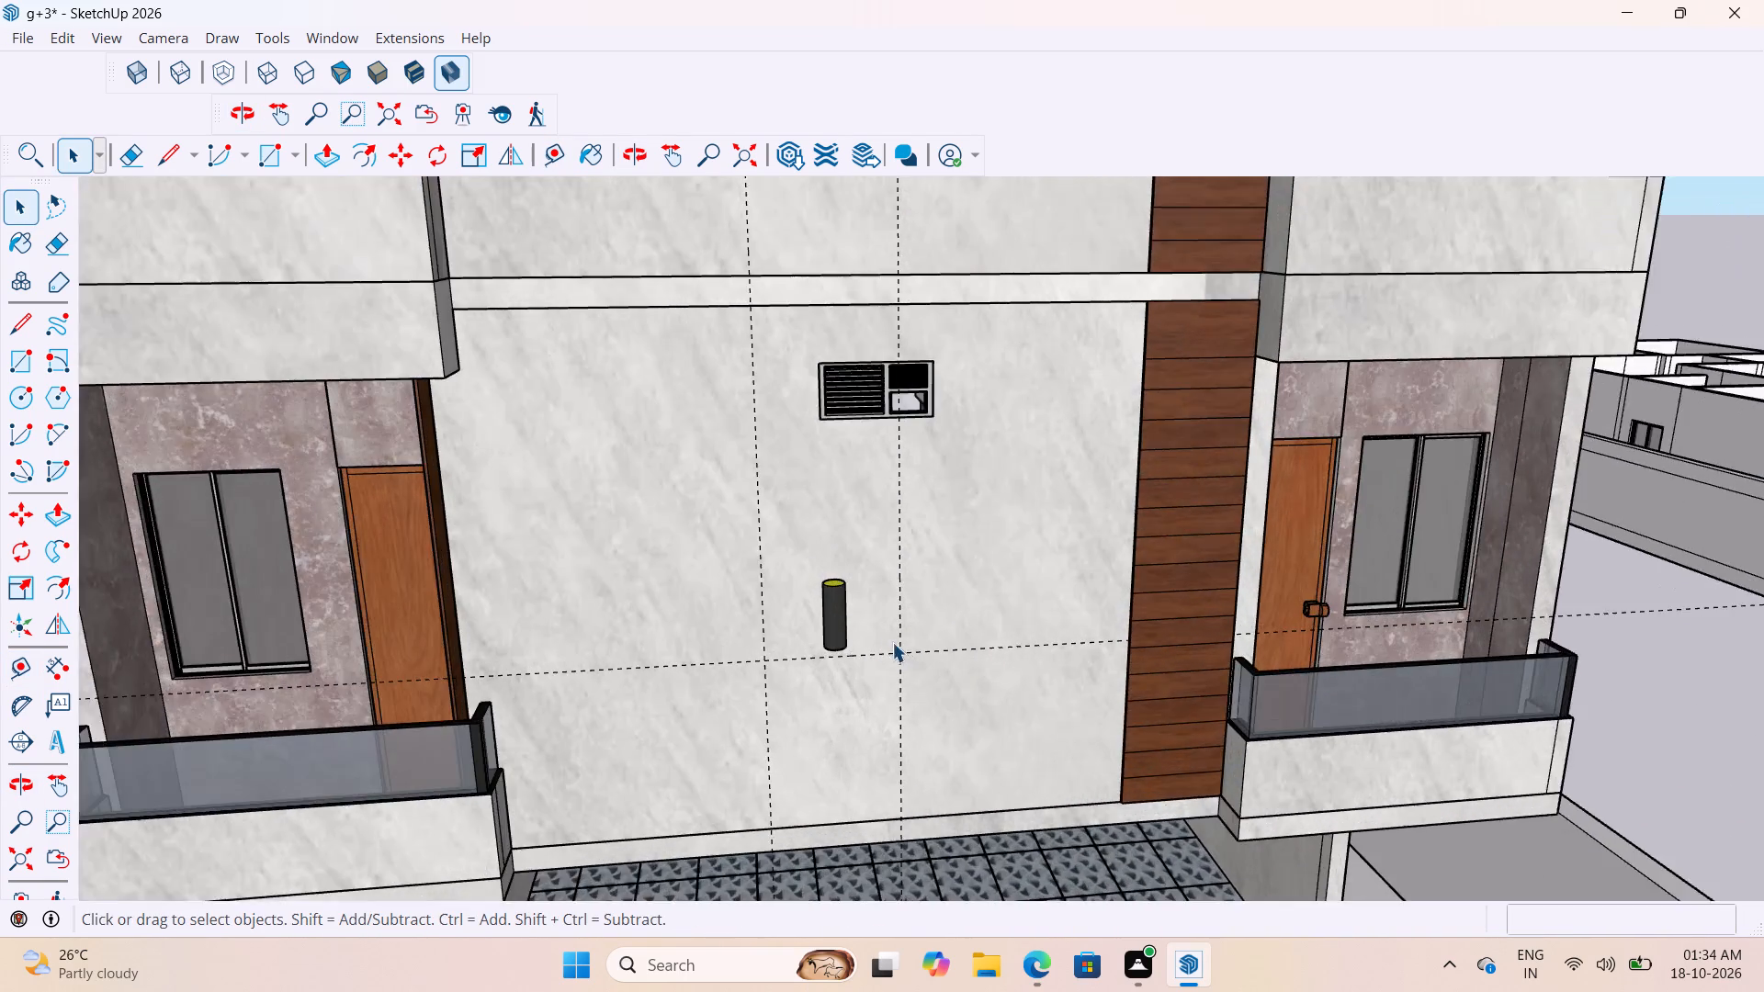
scroll(892, 642, "up", 4)
left_click(815, 638)
scroll(815, 645, "up", 9)
key("m")
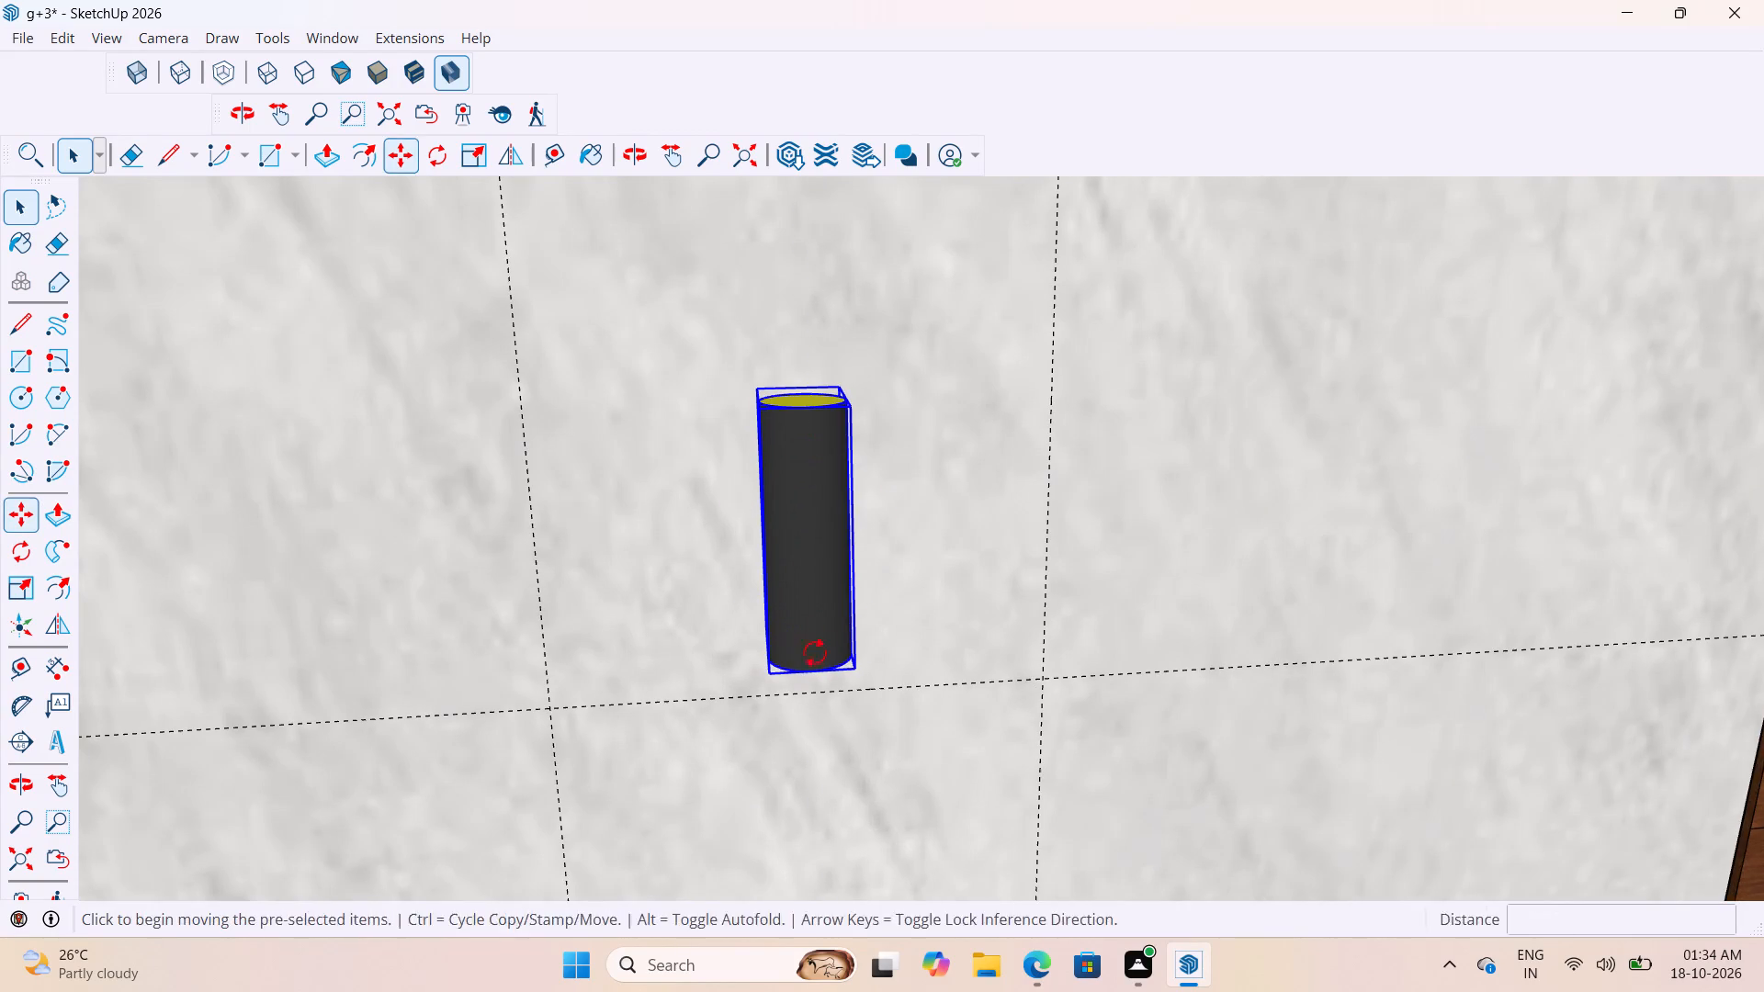
scroll(815, 652, "up", 5)
middle_click_drag(821, 635, 1173, 394)
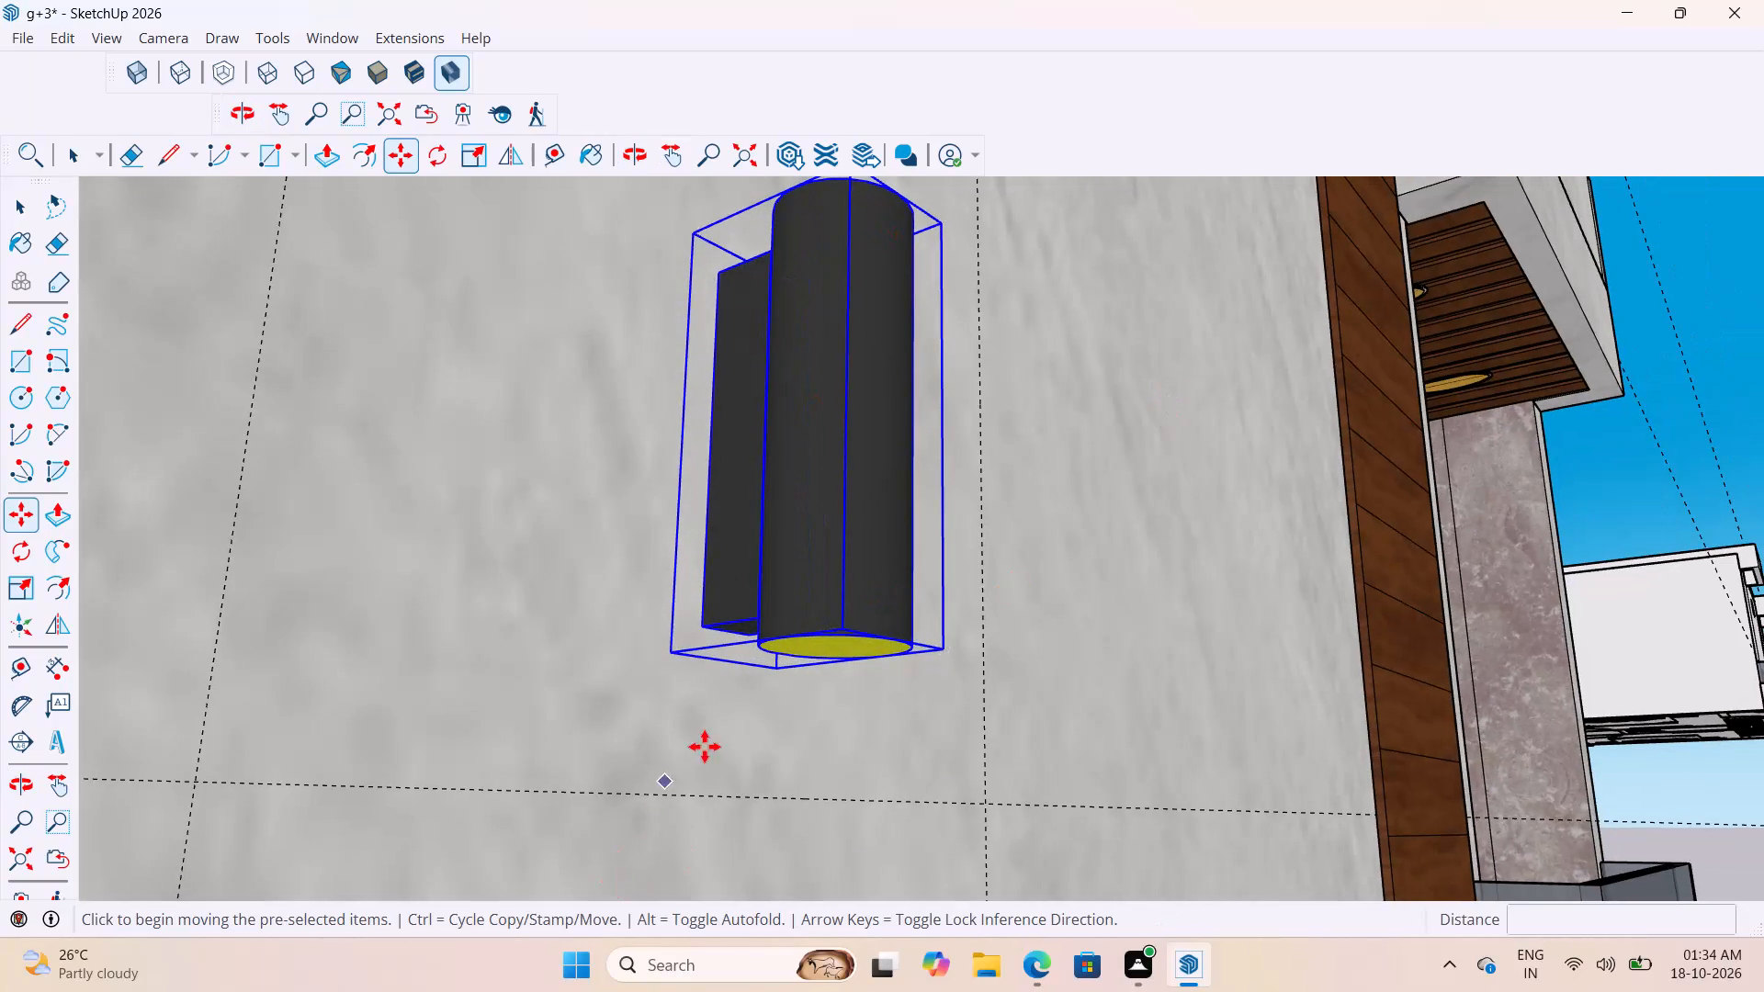
scroll(714, 742, "up", 9)
middle_click_drag(785, 607, 790, 584)
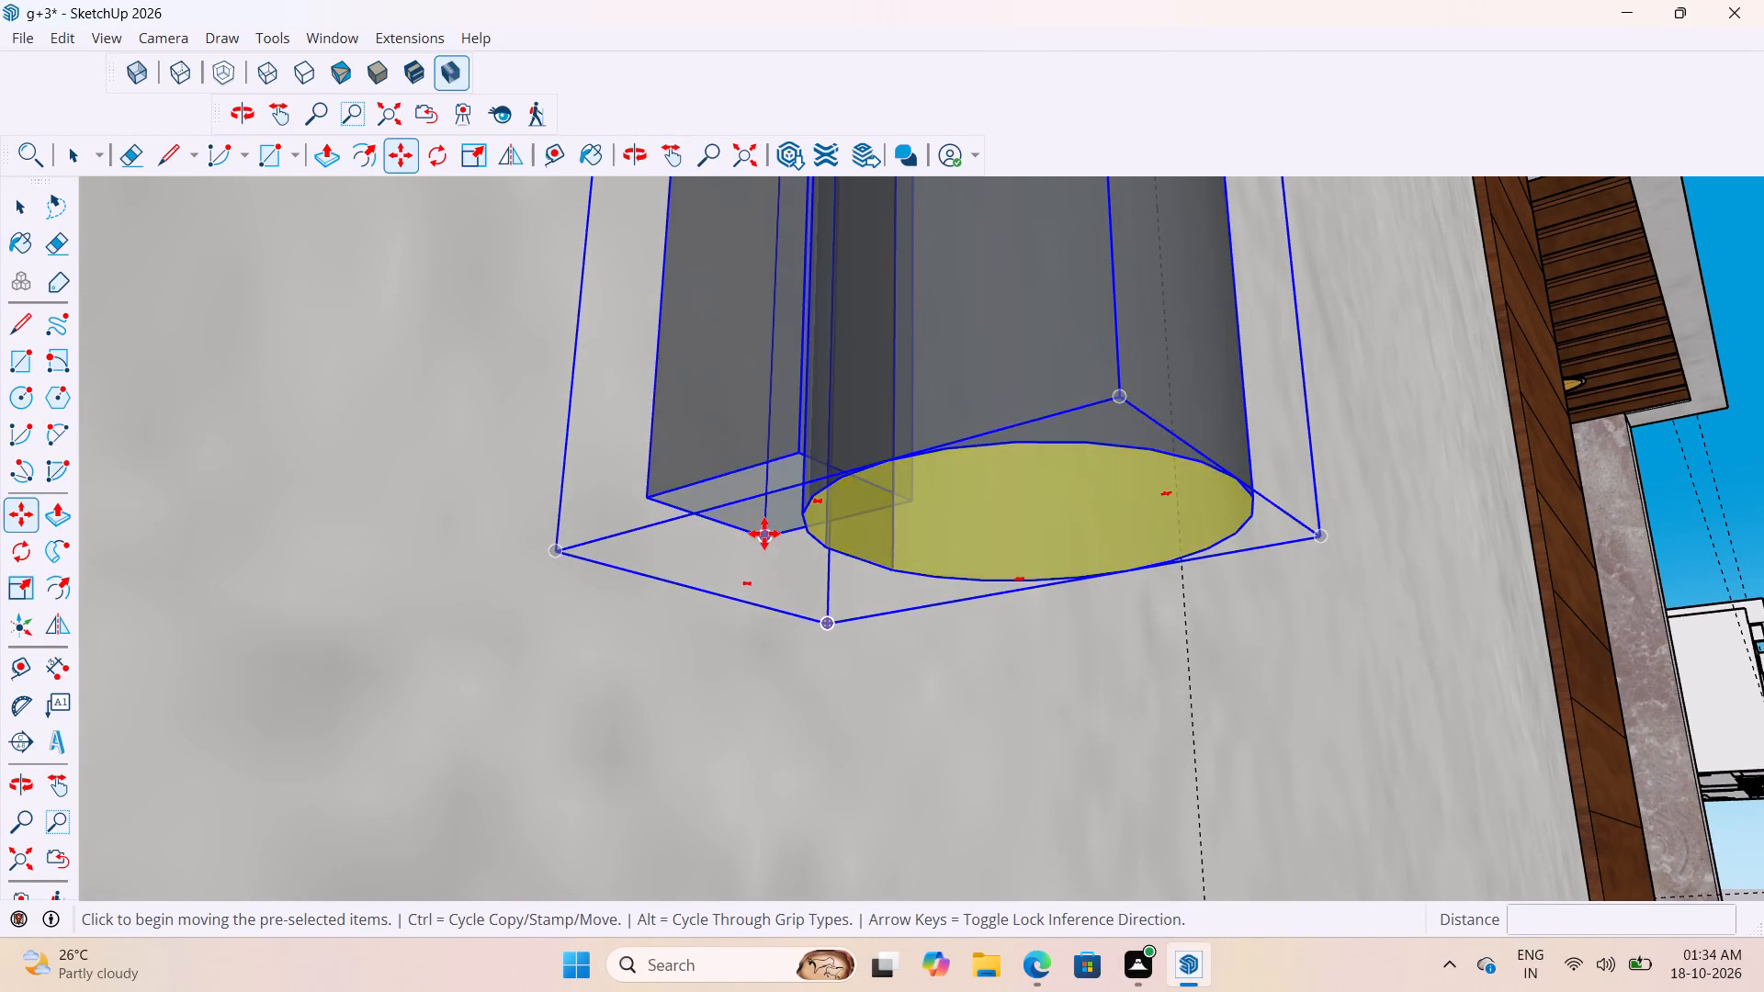
left_click(764, 534)
scroll(776, 587, "down", 10)
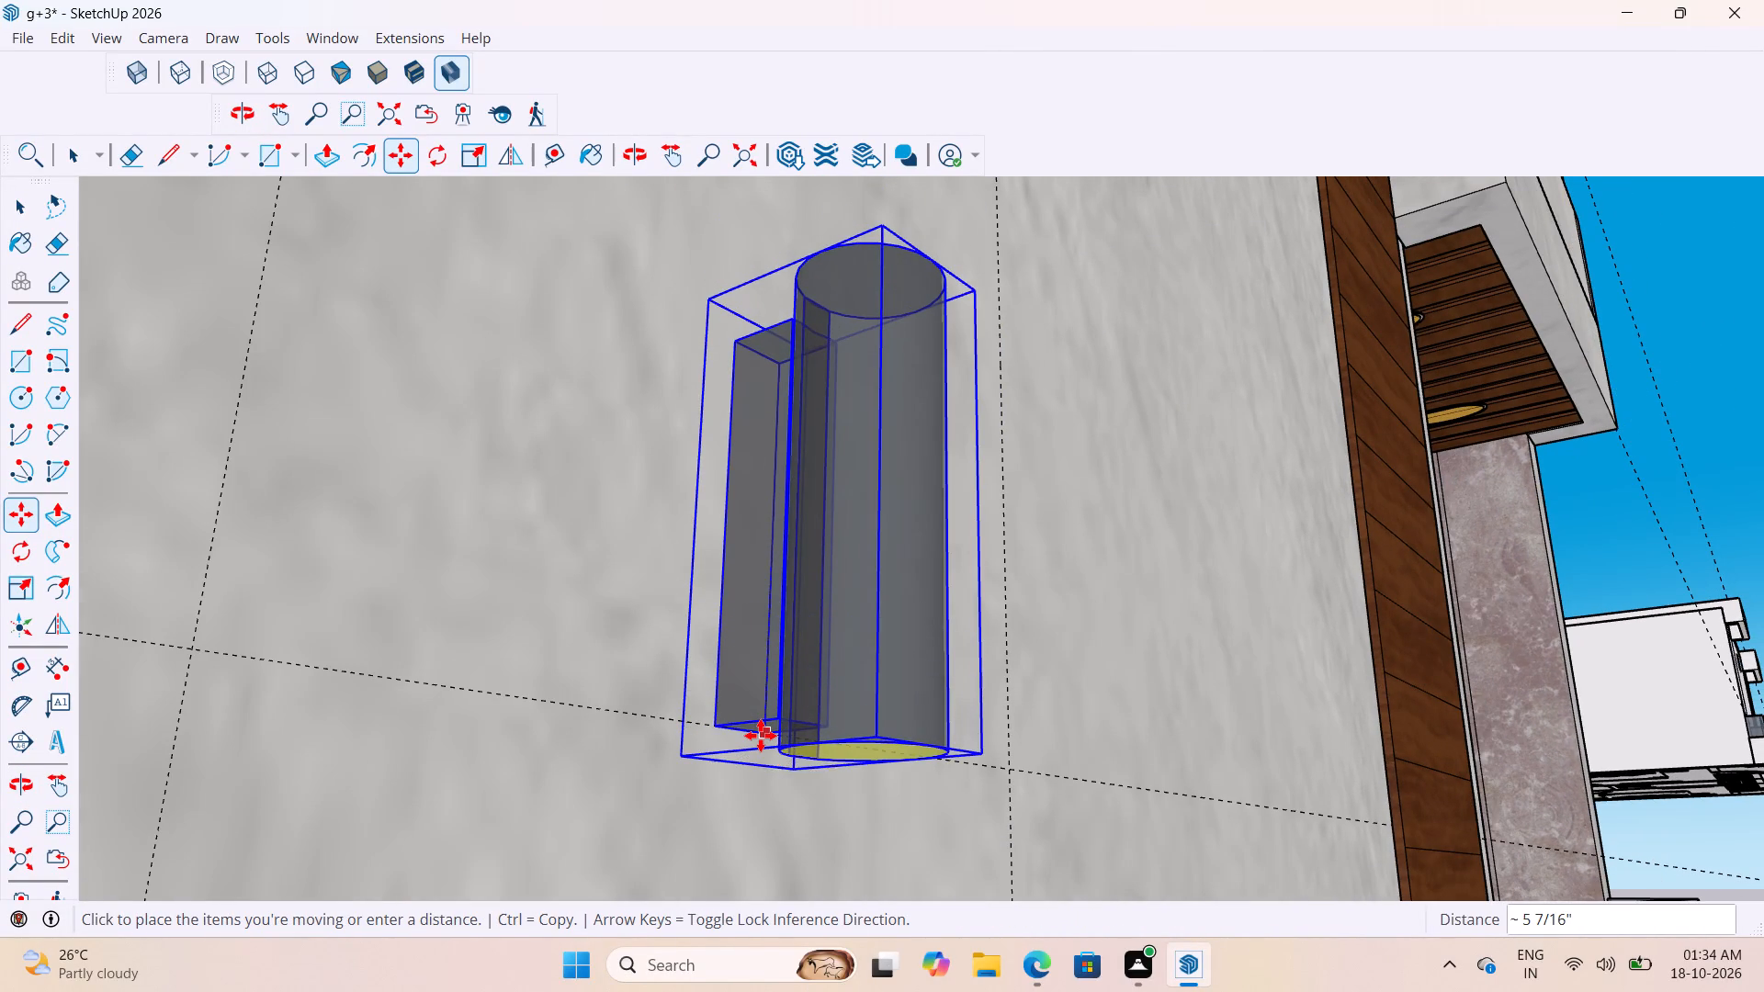
left_click(761, 736)
scroll(842, 771, "down", 9)
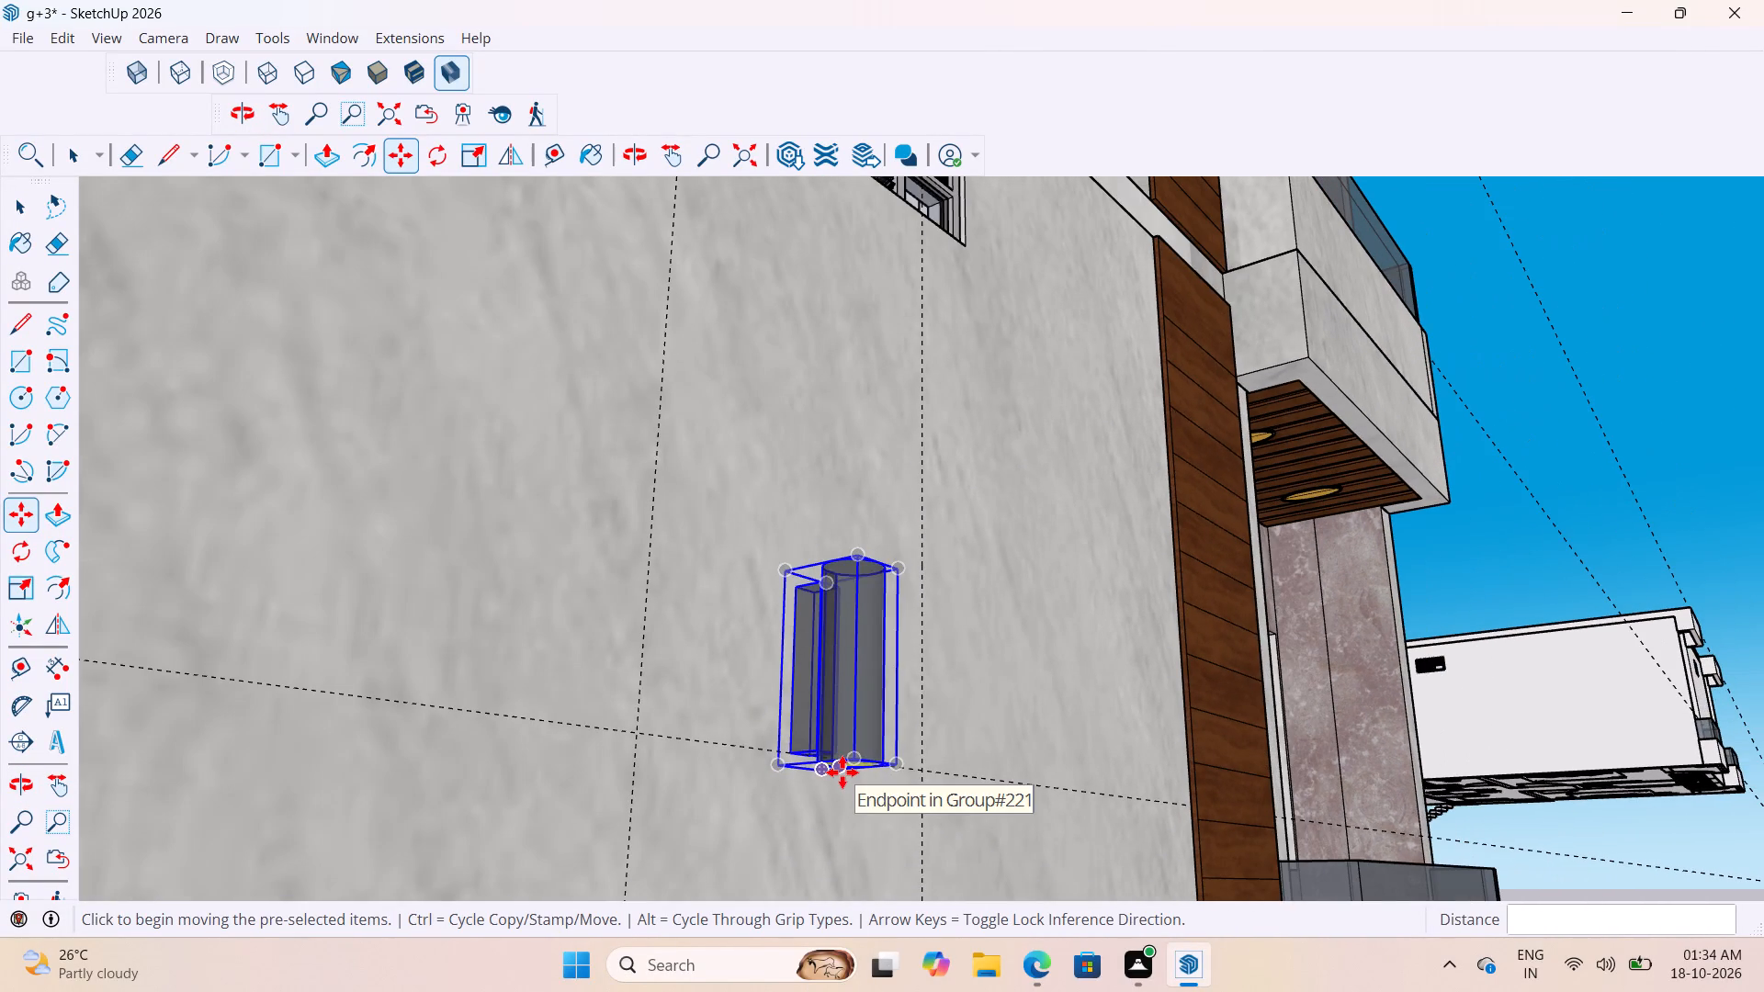
Copy the wall light straight up about 10' 6" to the second marble panel and seat its base on that panel's horizontal guide.
scroll(841, 742, "up", 4)
scroll(836, 879, "up", 8)
middle_click_drag(773, 718, 774, 681)
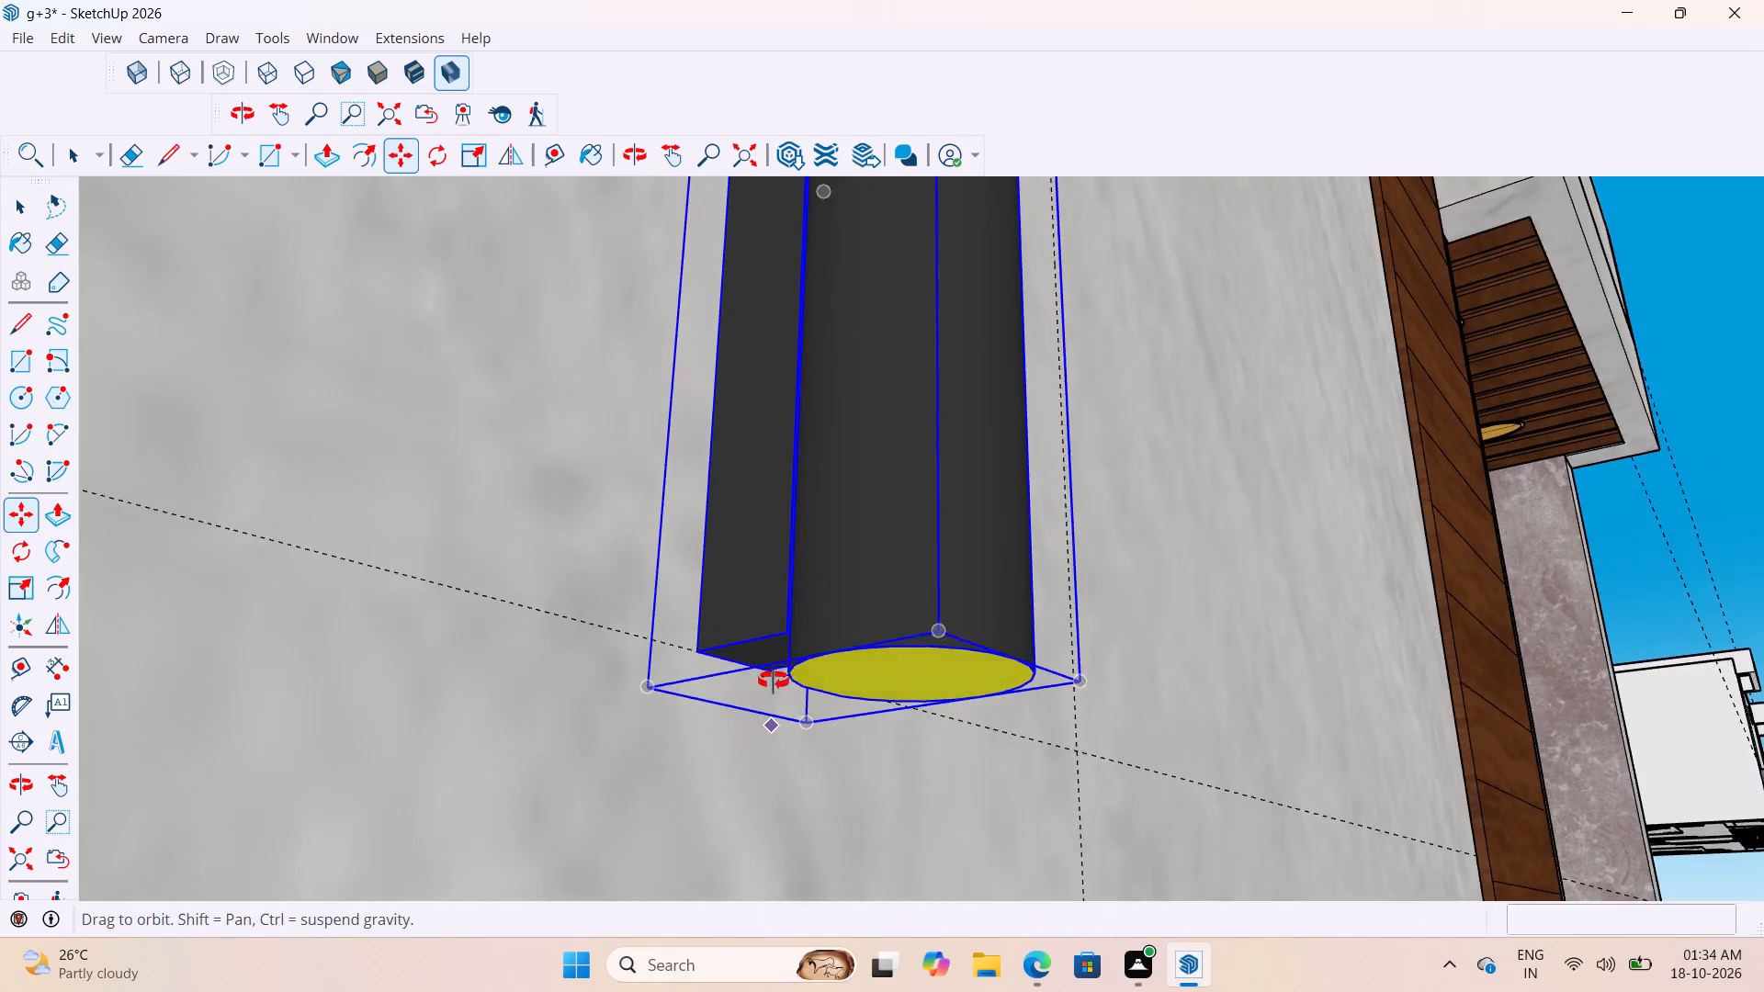
middle_click_drag(774, 681, 910, 620)
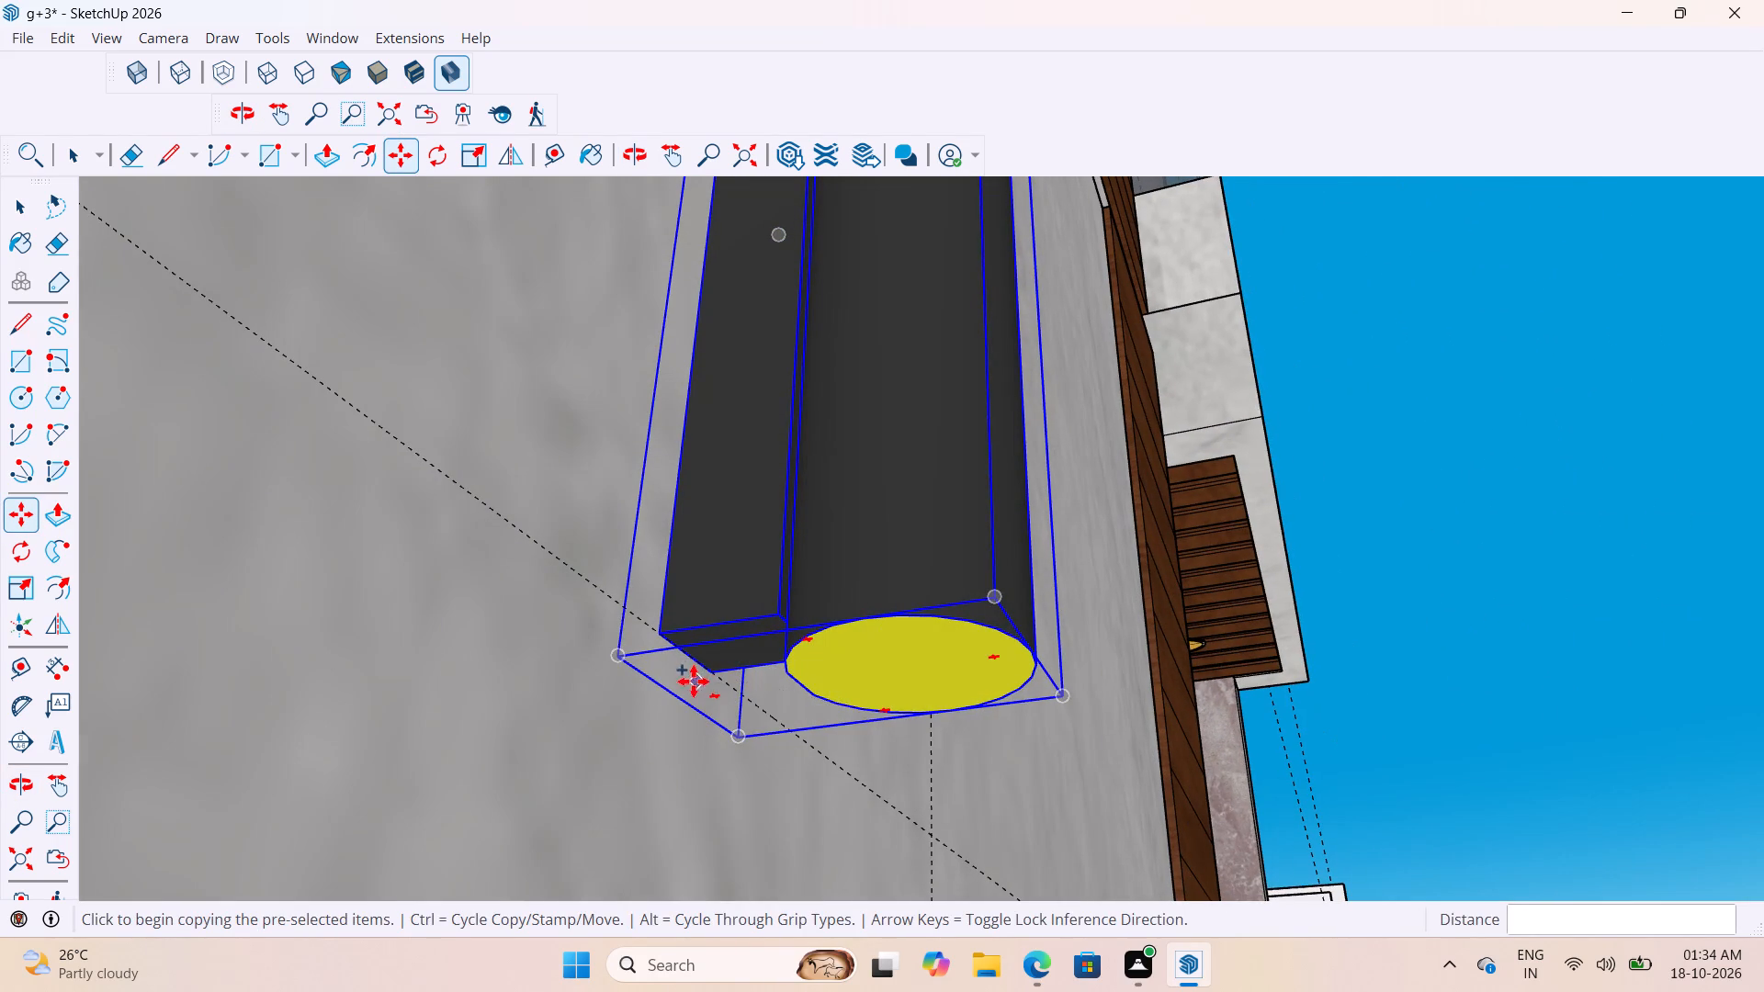
left_click(663, 637)
scroll(664, 639, "down", 6)
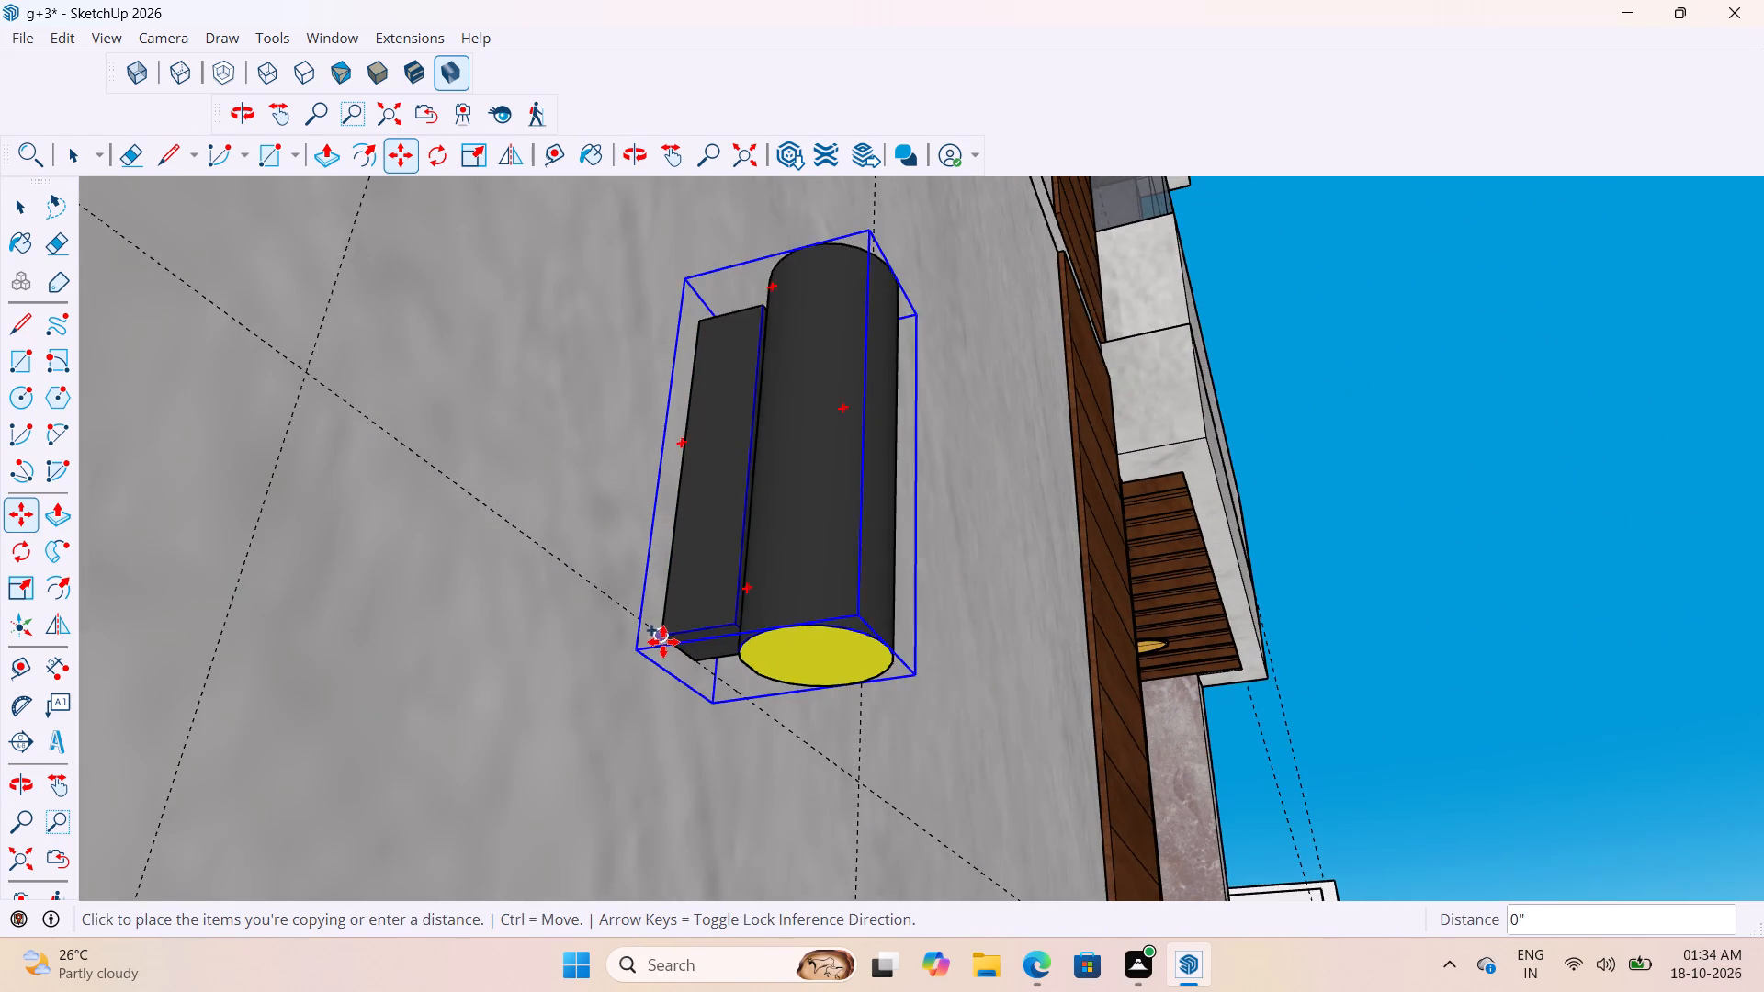
scroll(663, 642, "down", 20)
scroll(663, 642, "down", 1)
middle_click_drag(669, 647, 612, 762)
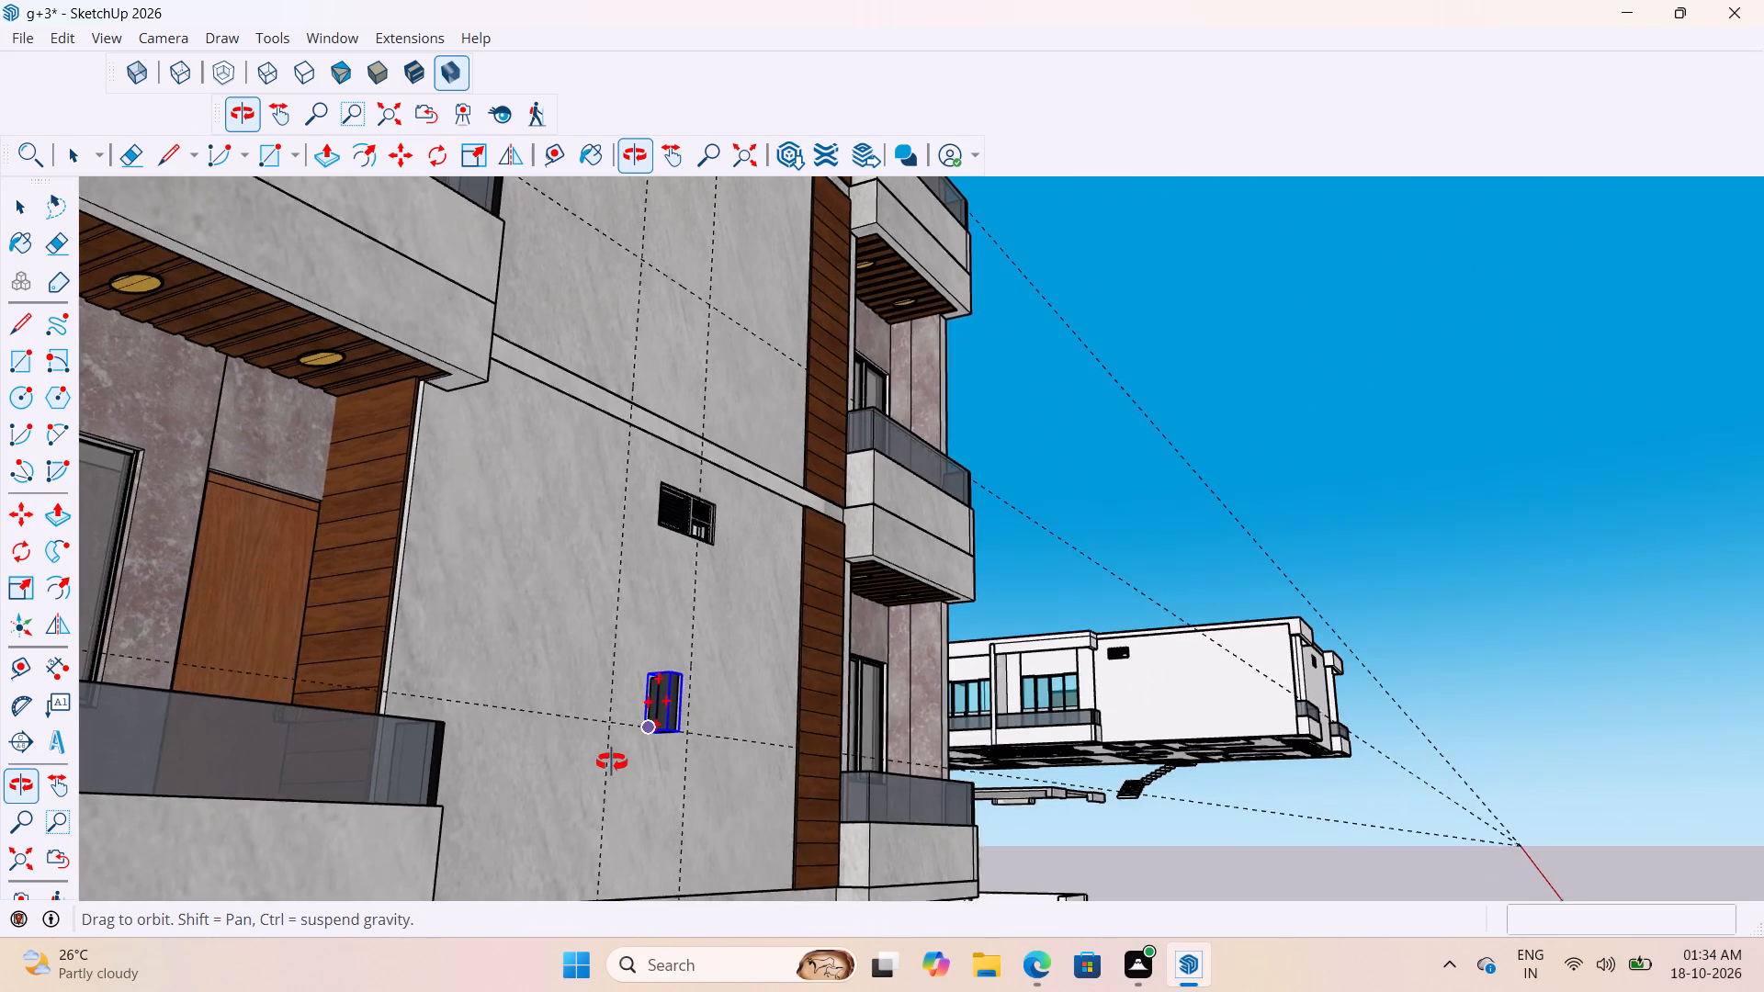
middle_click_drag(612, 762, 612, 765)
scroll(653, 339, "up", 3)
scroll(646, 366, "down", 4)
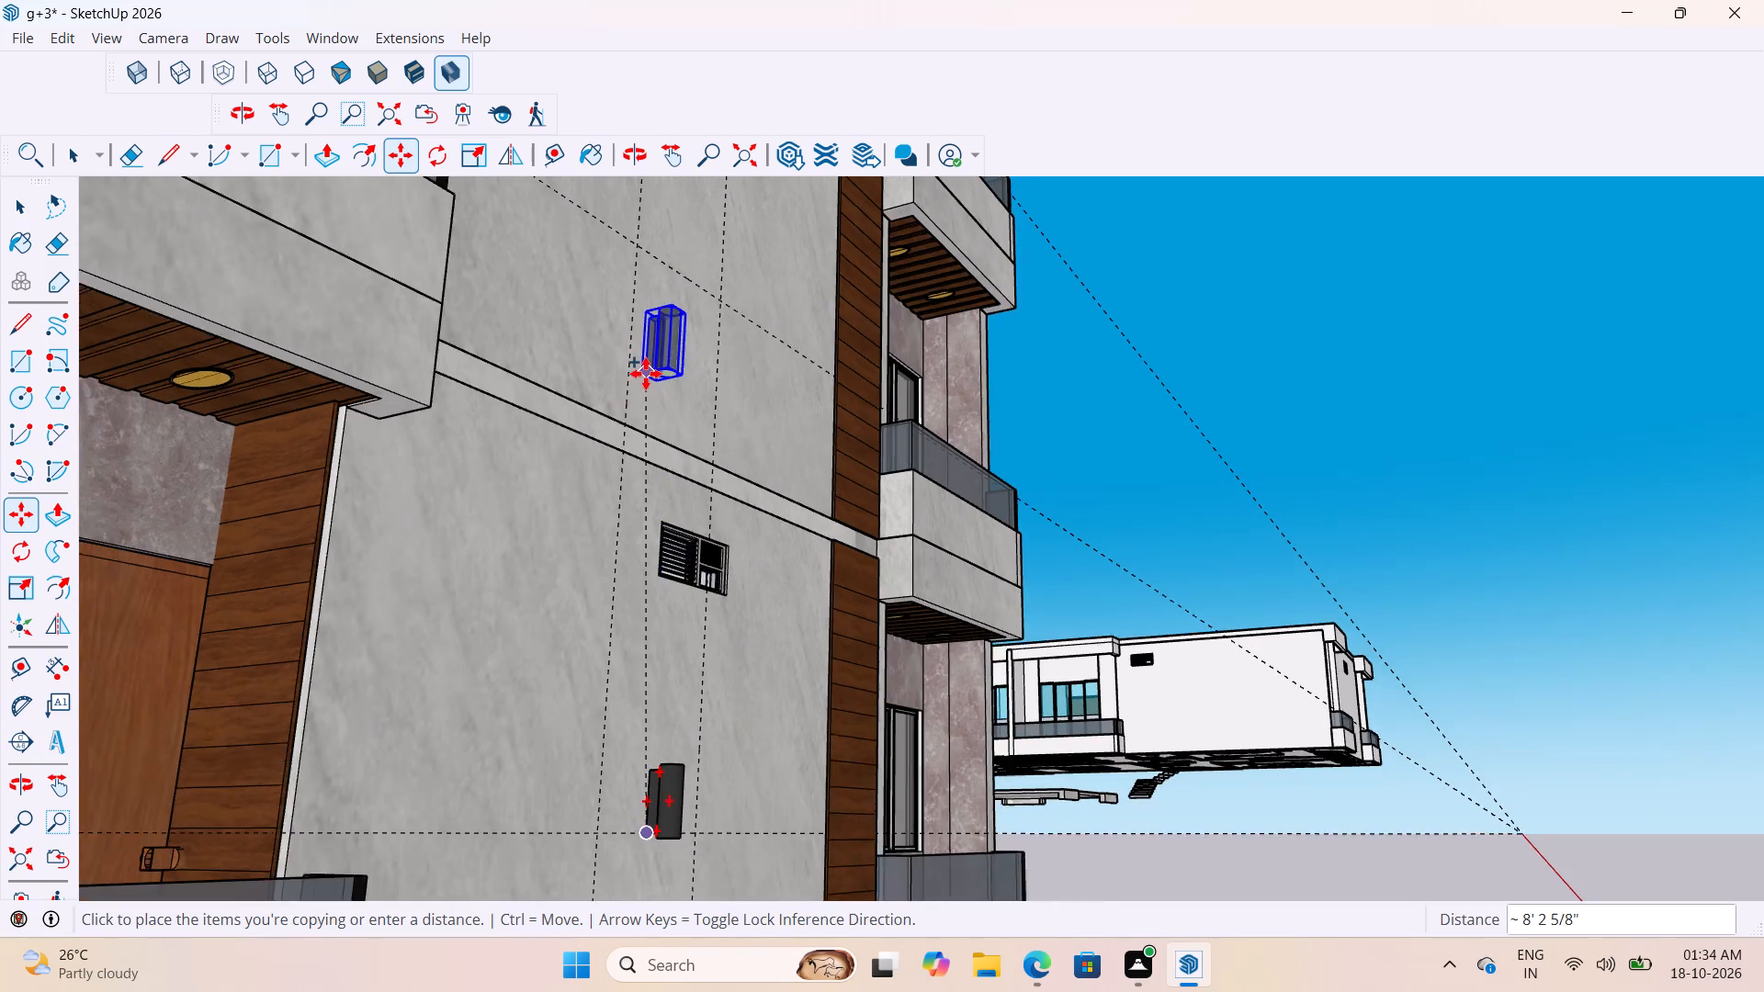
scroll(646, 374, "down", 3)
scroll(672, 355, "up", 10)
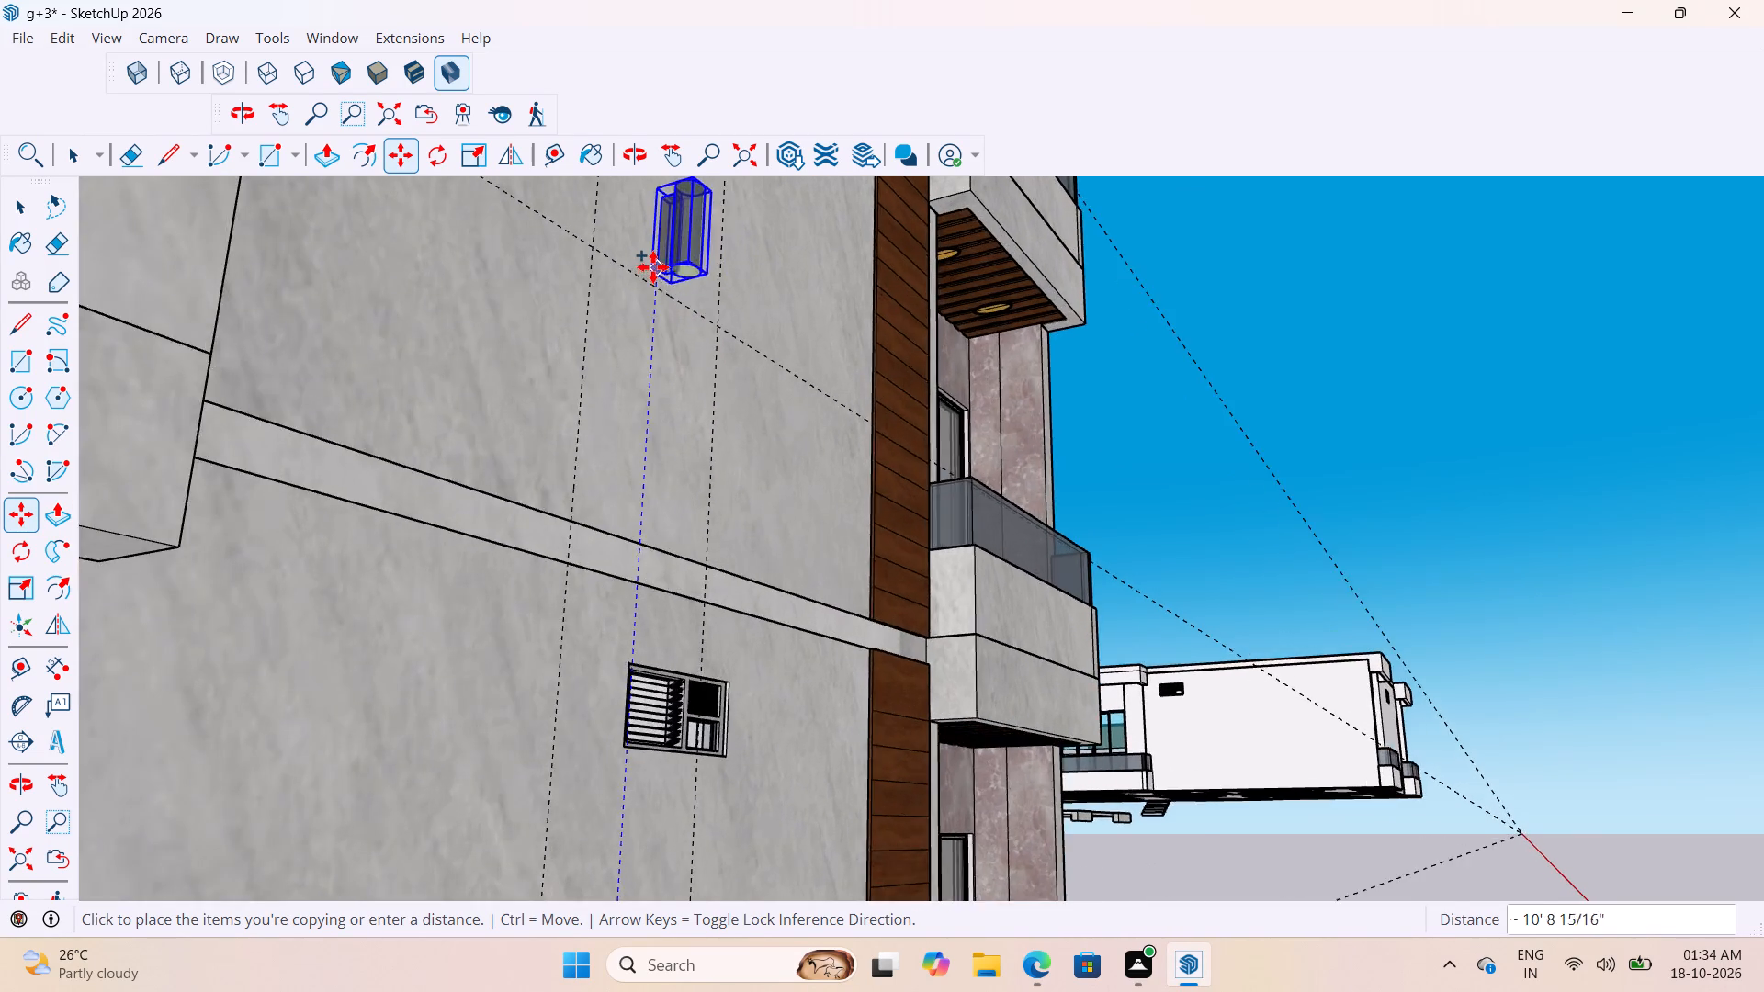
scroll(653, 267, "up", 14)
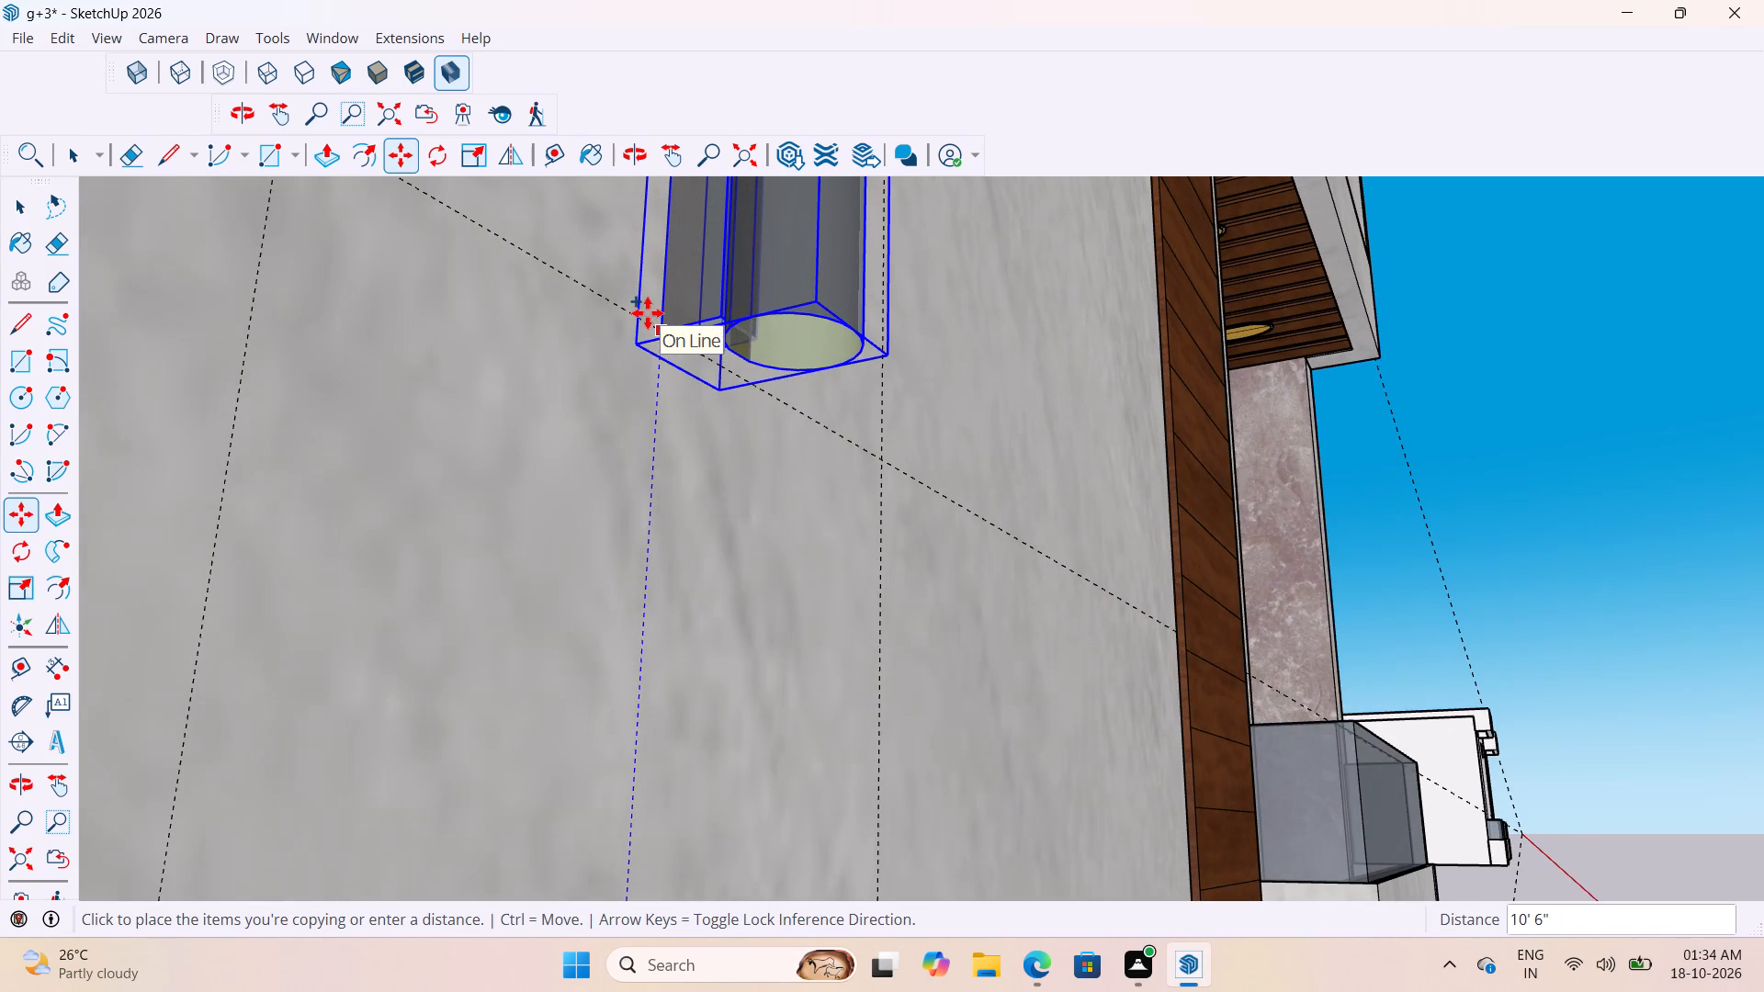
left_click(648, 313)
scroll(684, 314, "up", 6)
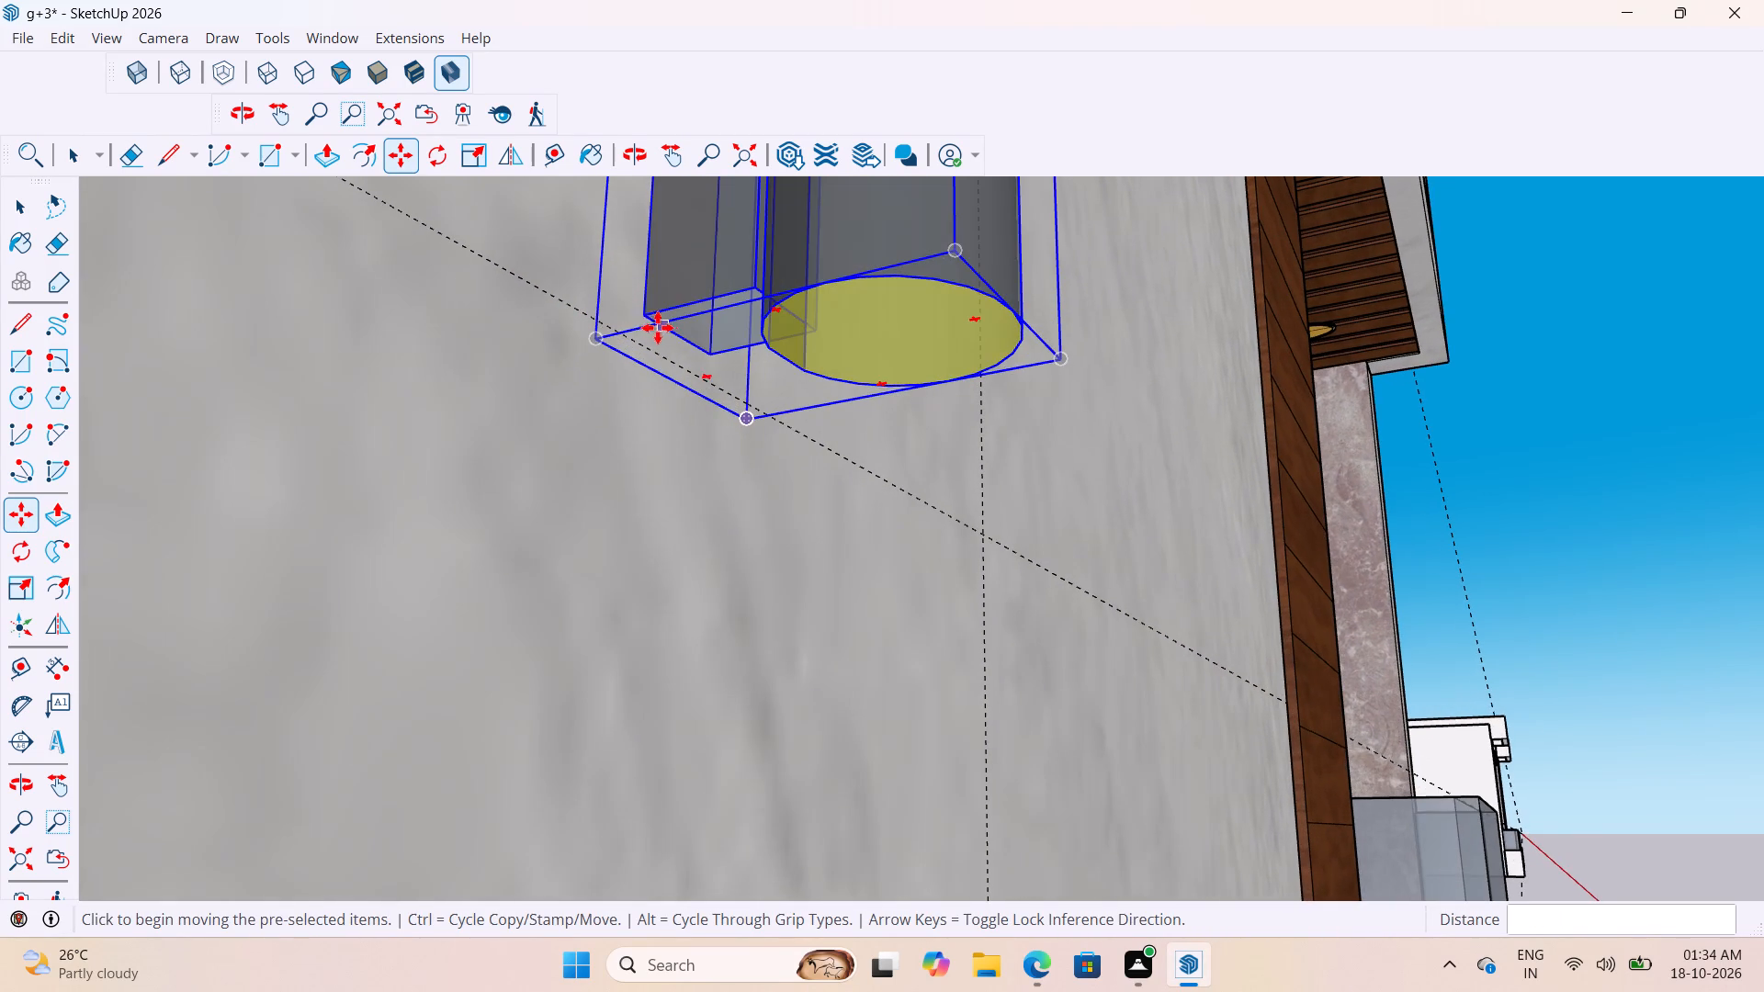
left_click(645, 321)
left_click(640, 338)
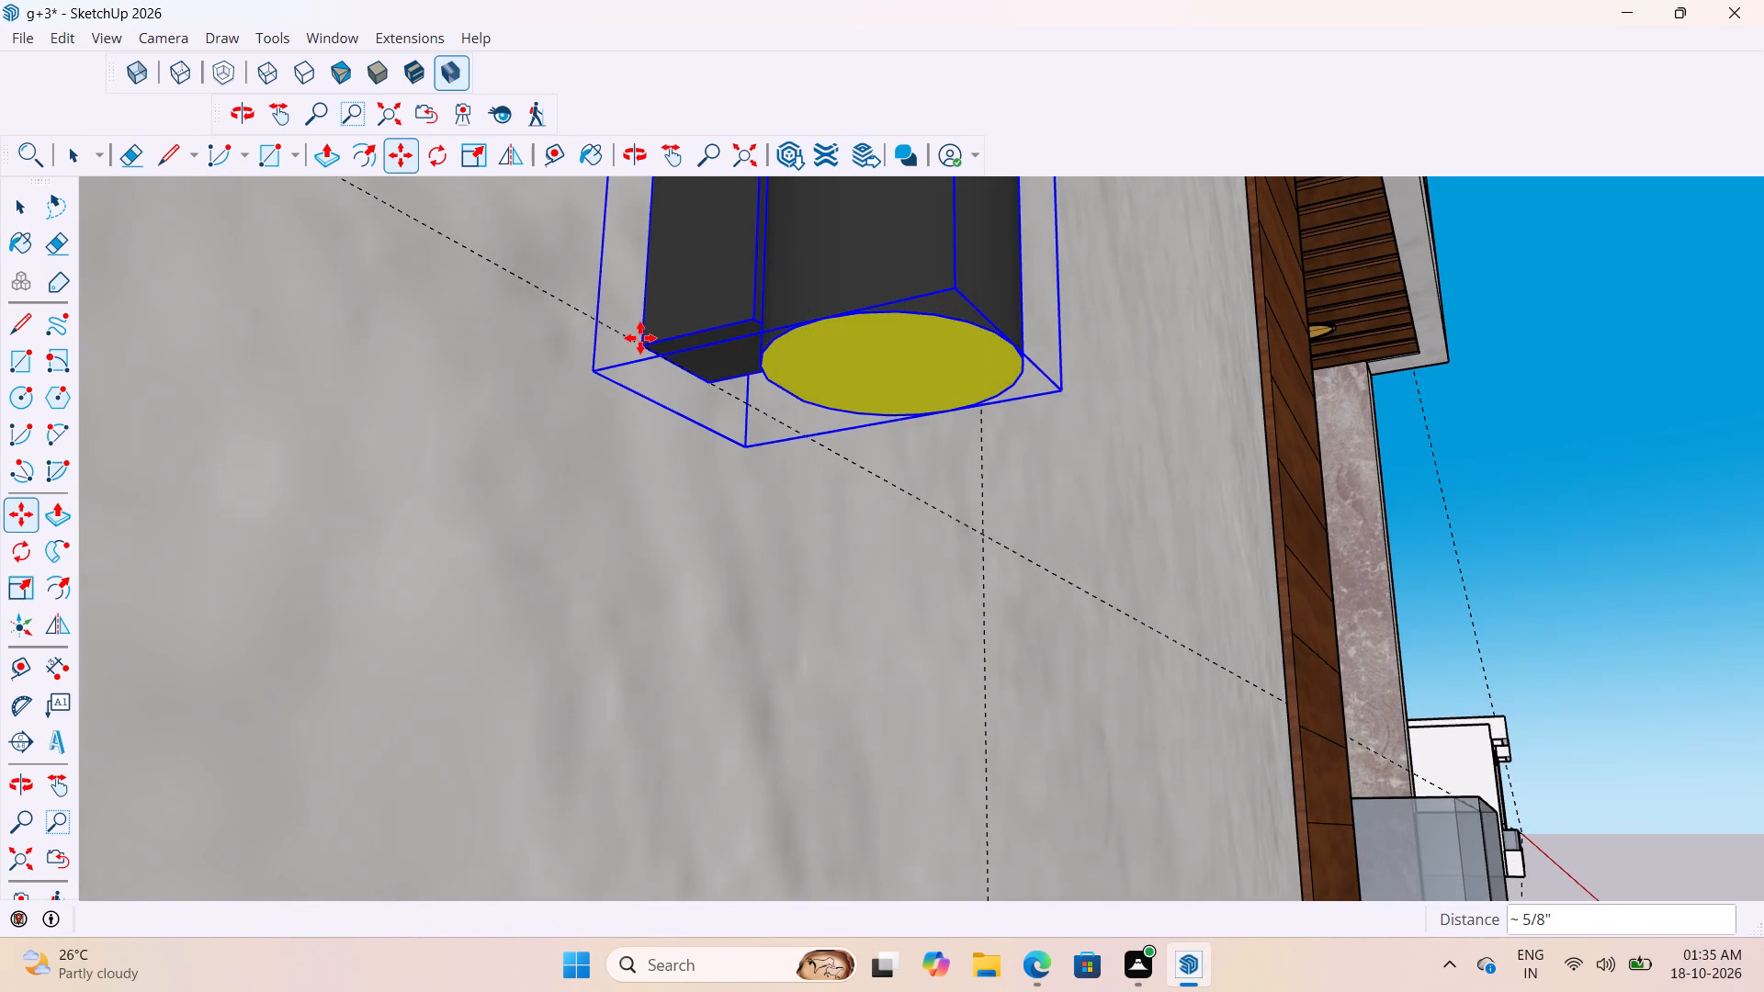
Copy the second panel's wall light straight up 11' onto the third panel's horizontal guide, and clear the selection.
left_click(642, 341)
scroll(660, 561, "down", 8)
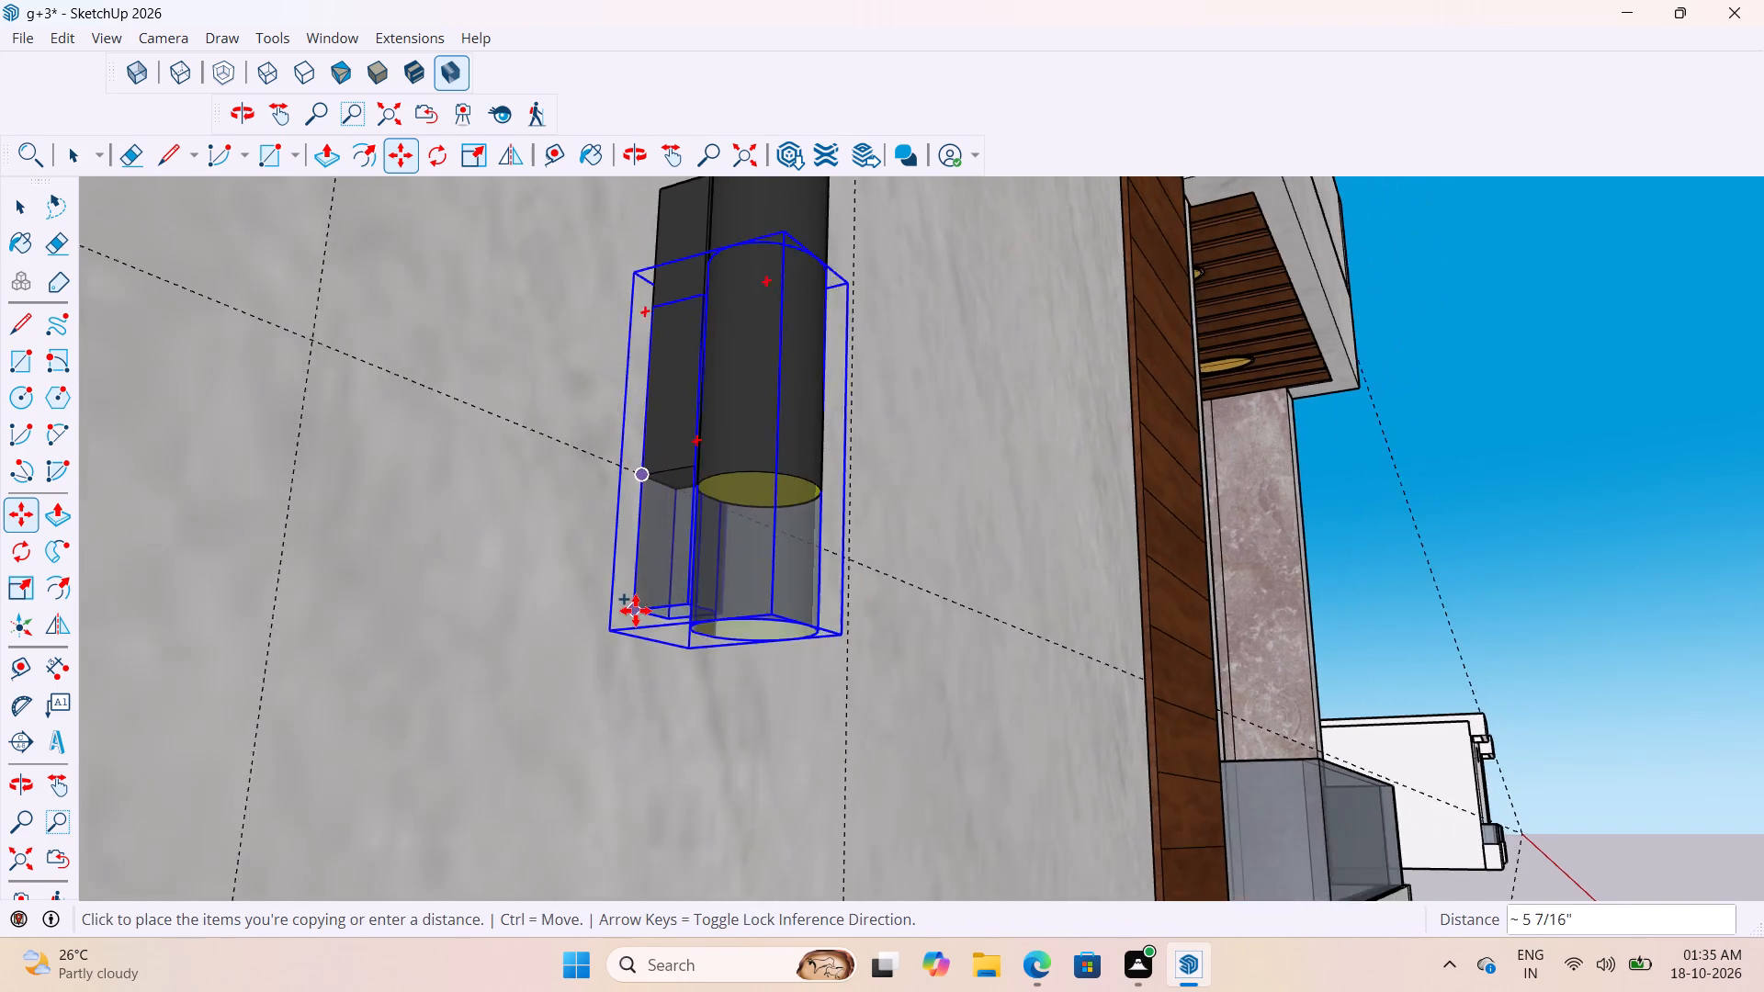
scroll(636, 611, "down", 20)
scroll(636, 611, "down", 8)
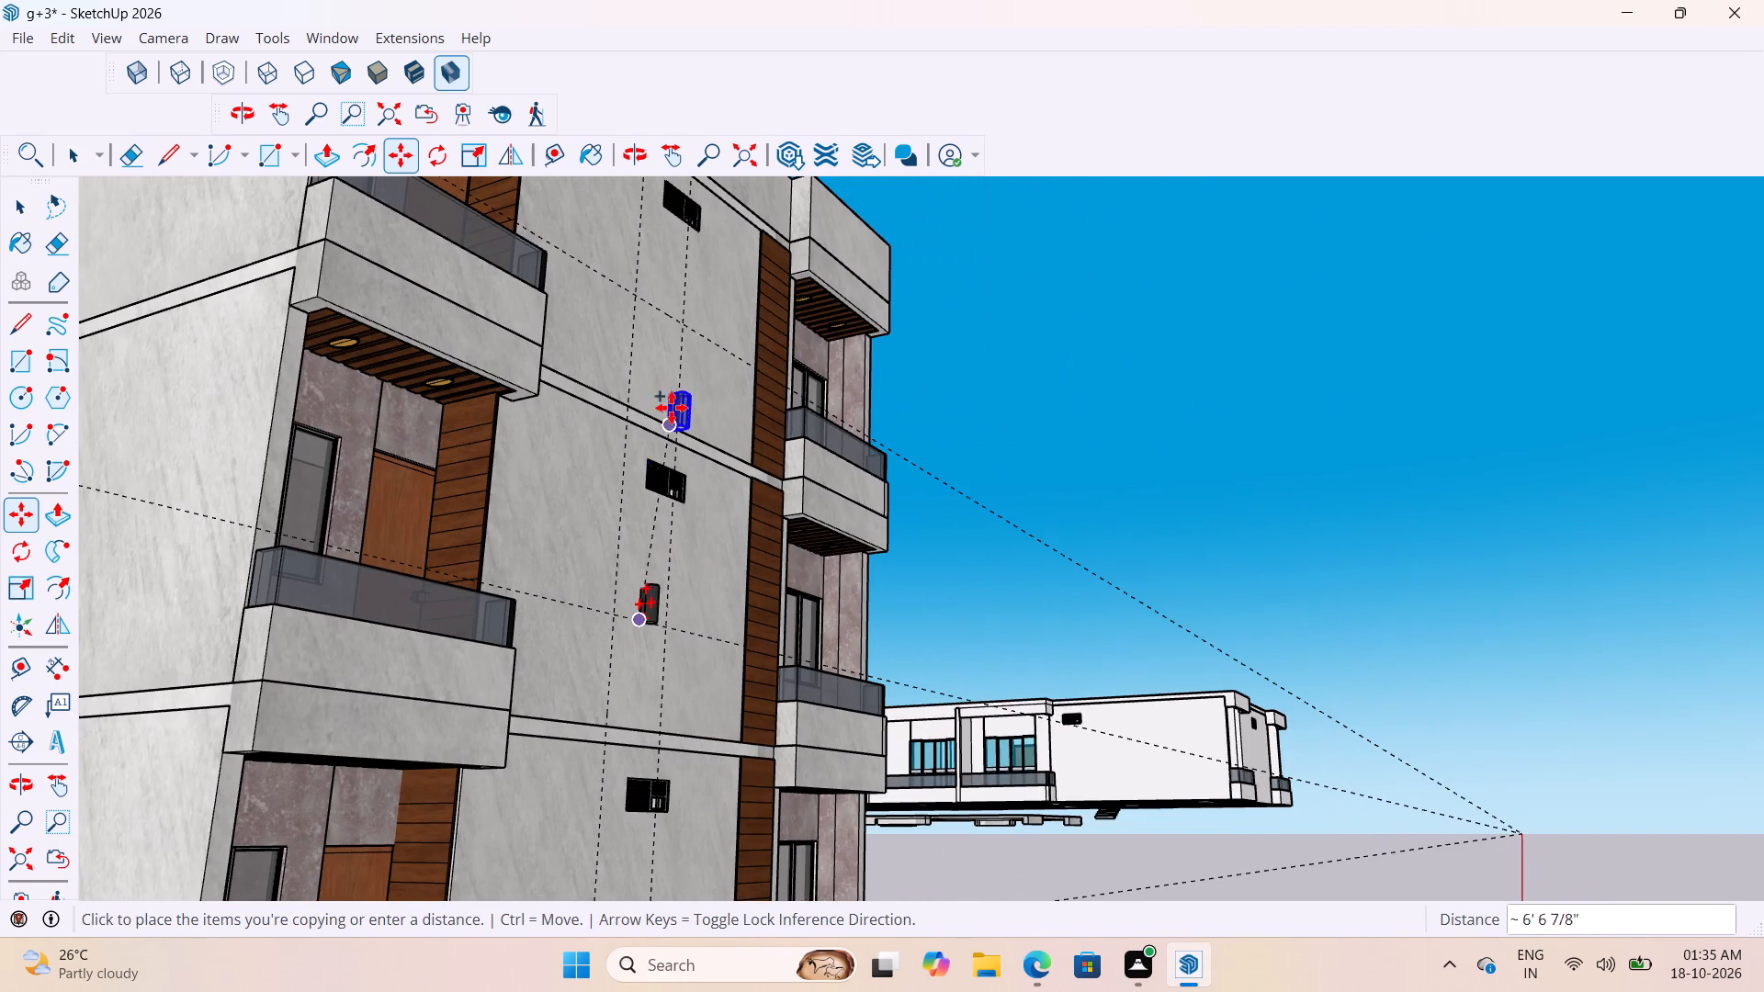
scroll(666, 316, "up", 15)
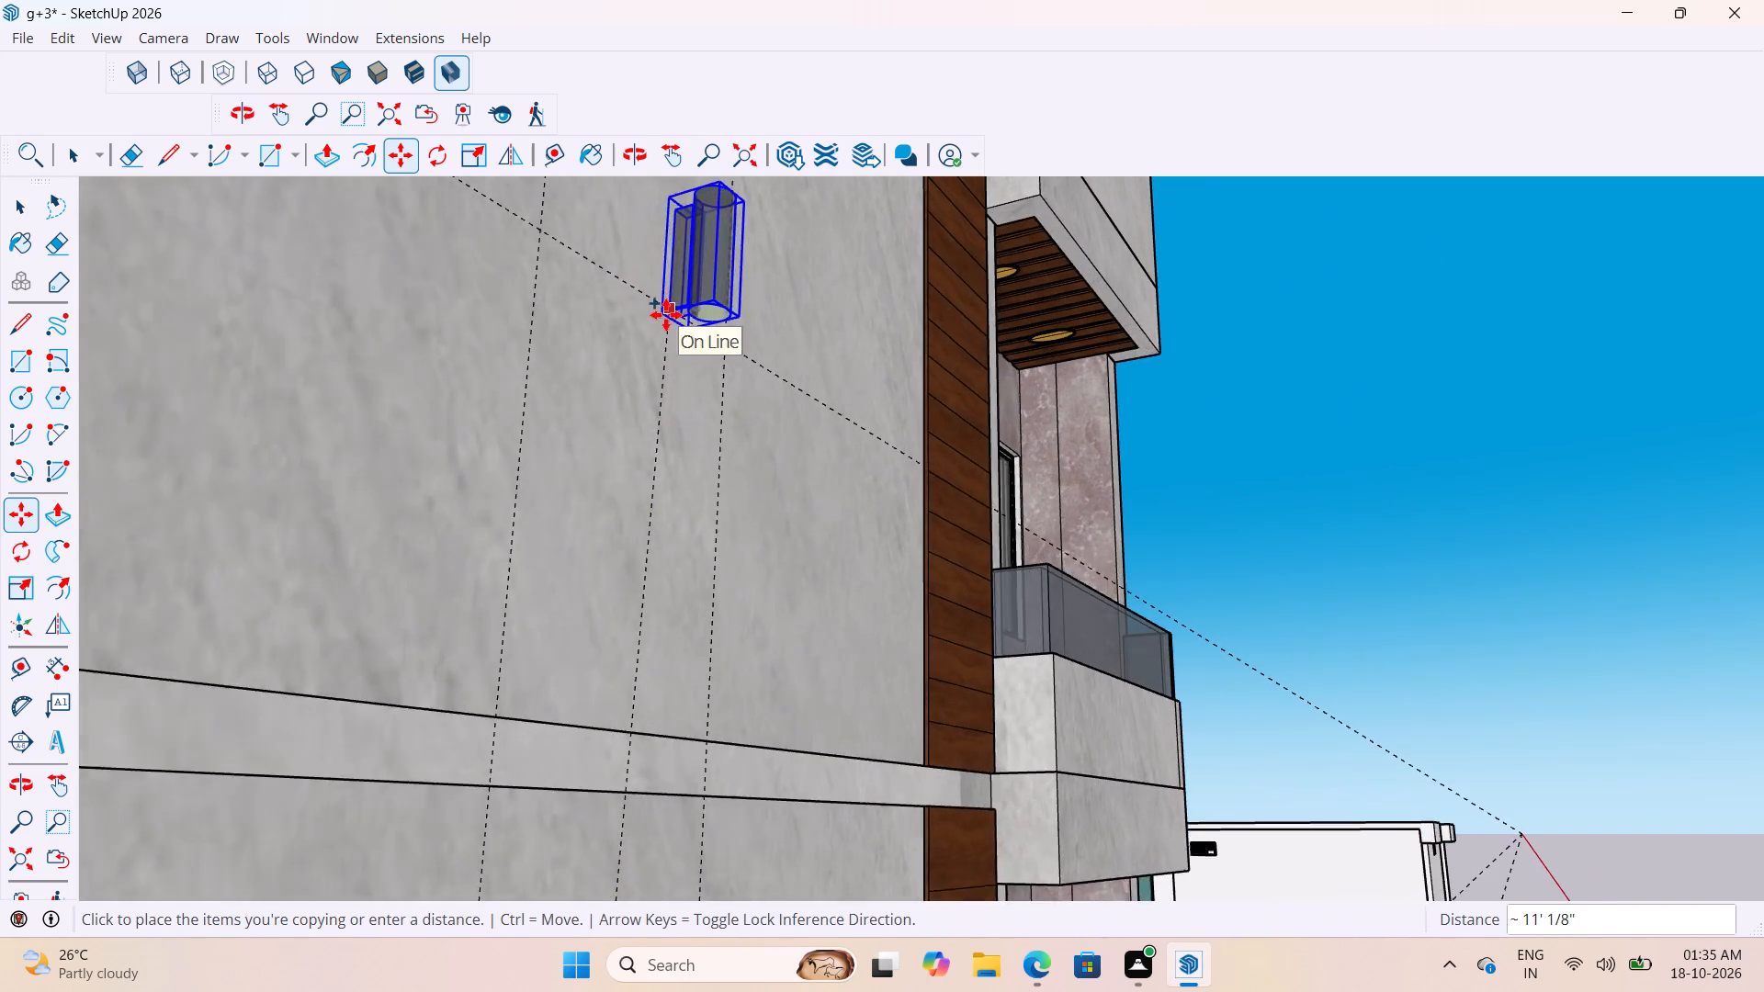
scroll(634, 286, "up", 12)
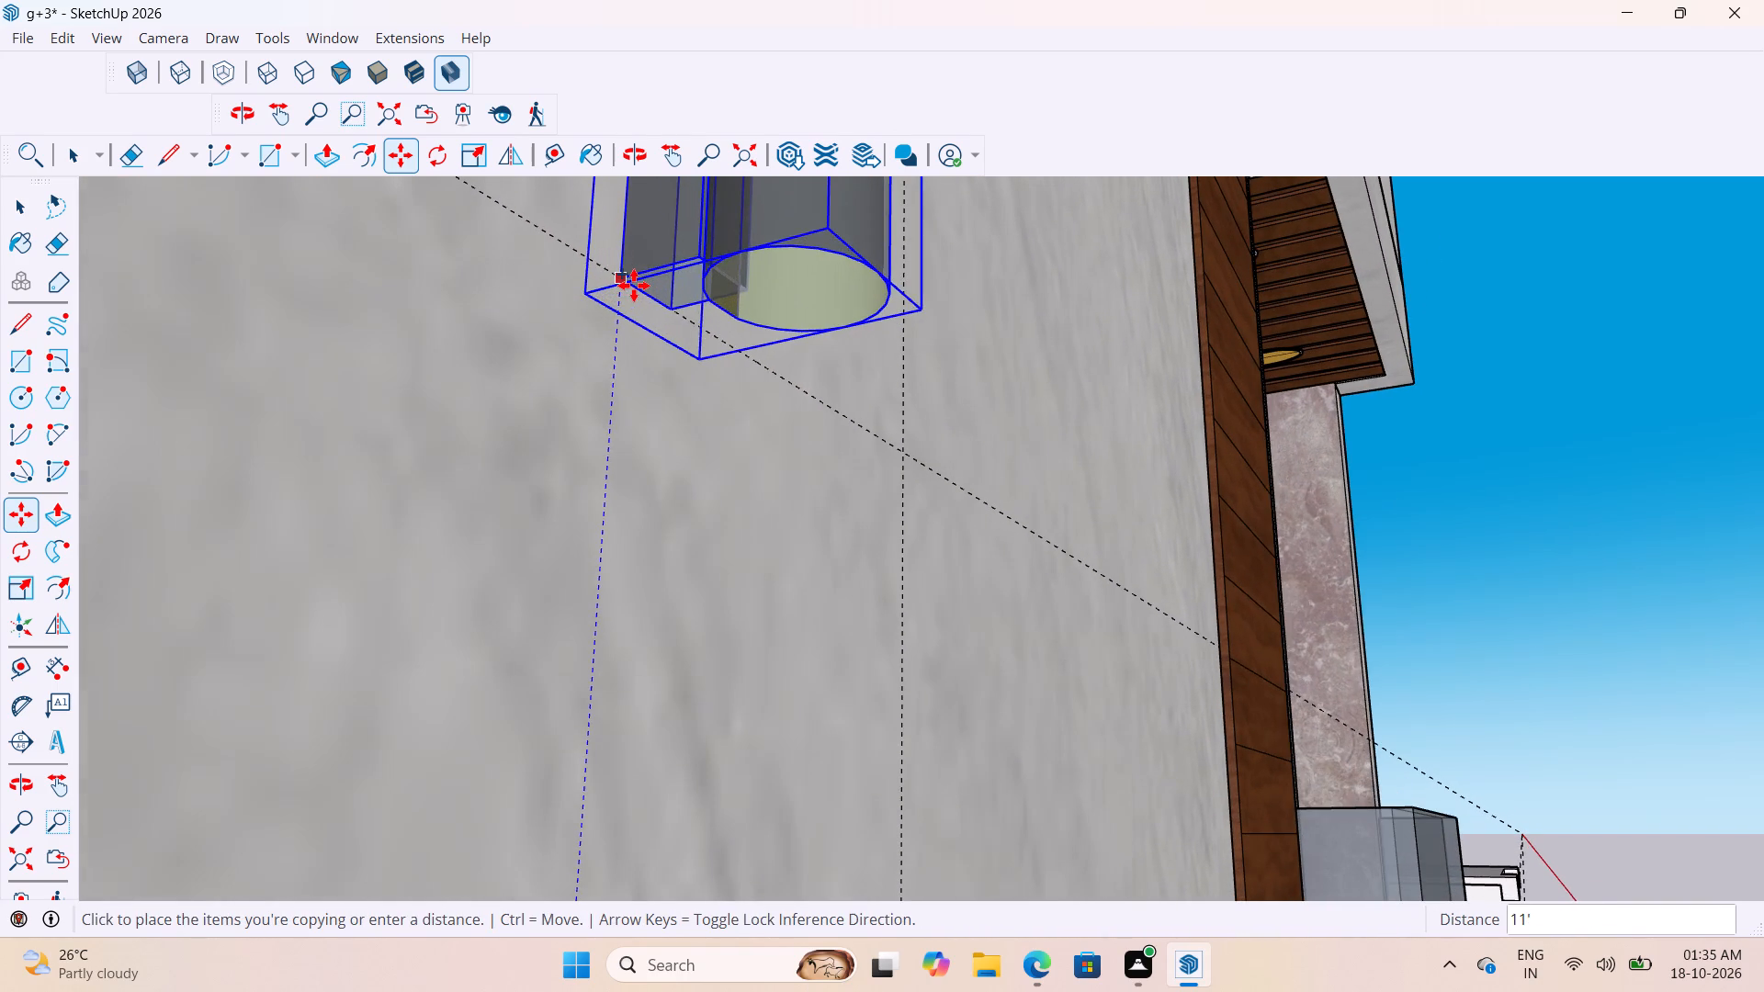
left_click(634, 286)
scroll(569, 459, "down", 20)
scroll(569, 459, "down", 5)
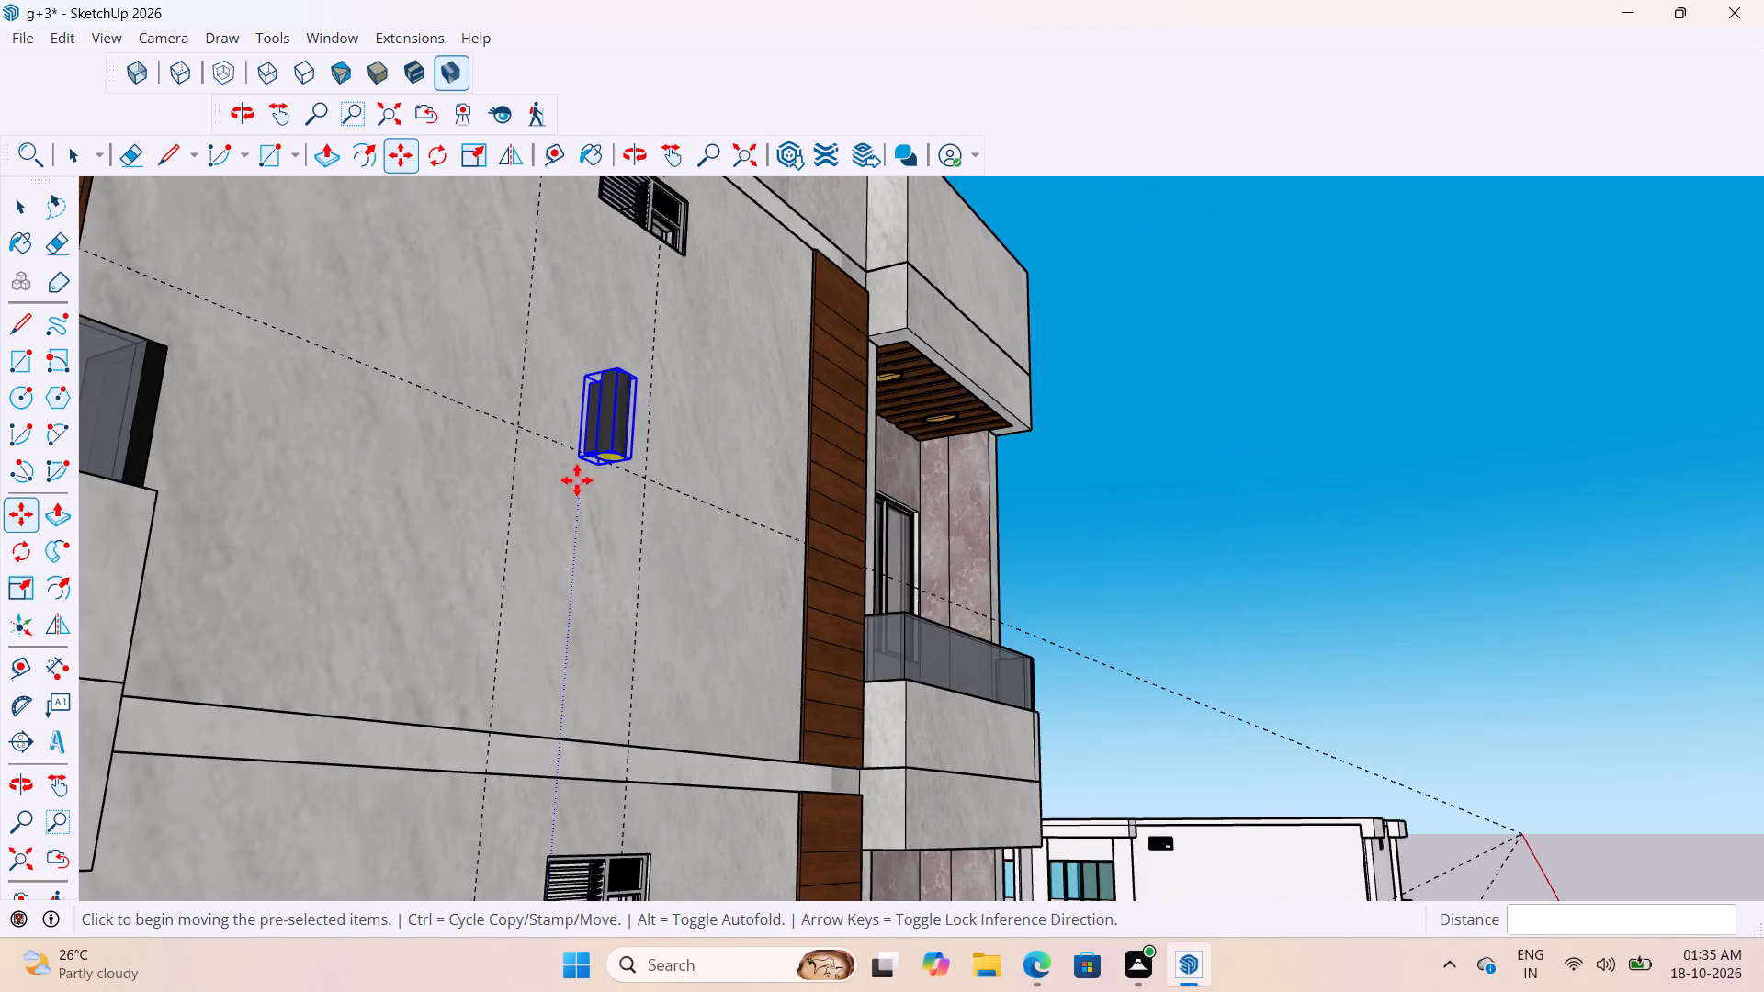
scroll(577, 480, "down", 17)
key("space")
key("space")
left_click(1044, 442)
Delete all construction guides from the model.
scroll(1371, 535, "down", 1)
middle_click_drag(1370, 535, 1200, 623)
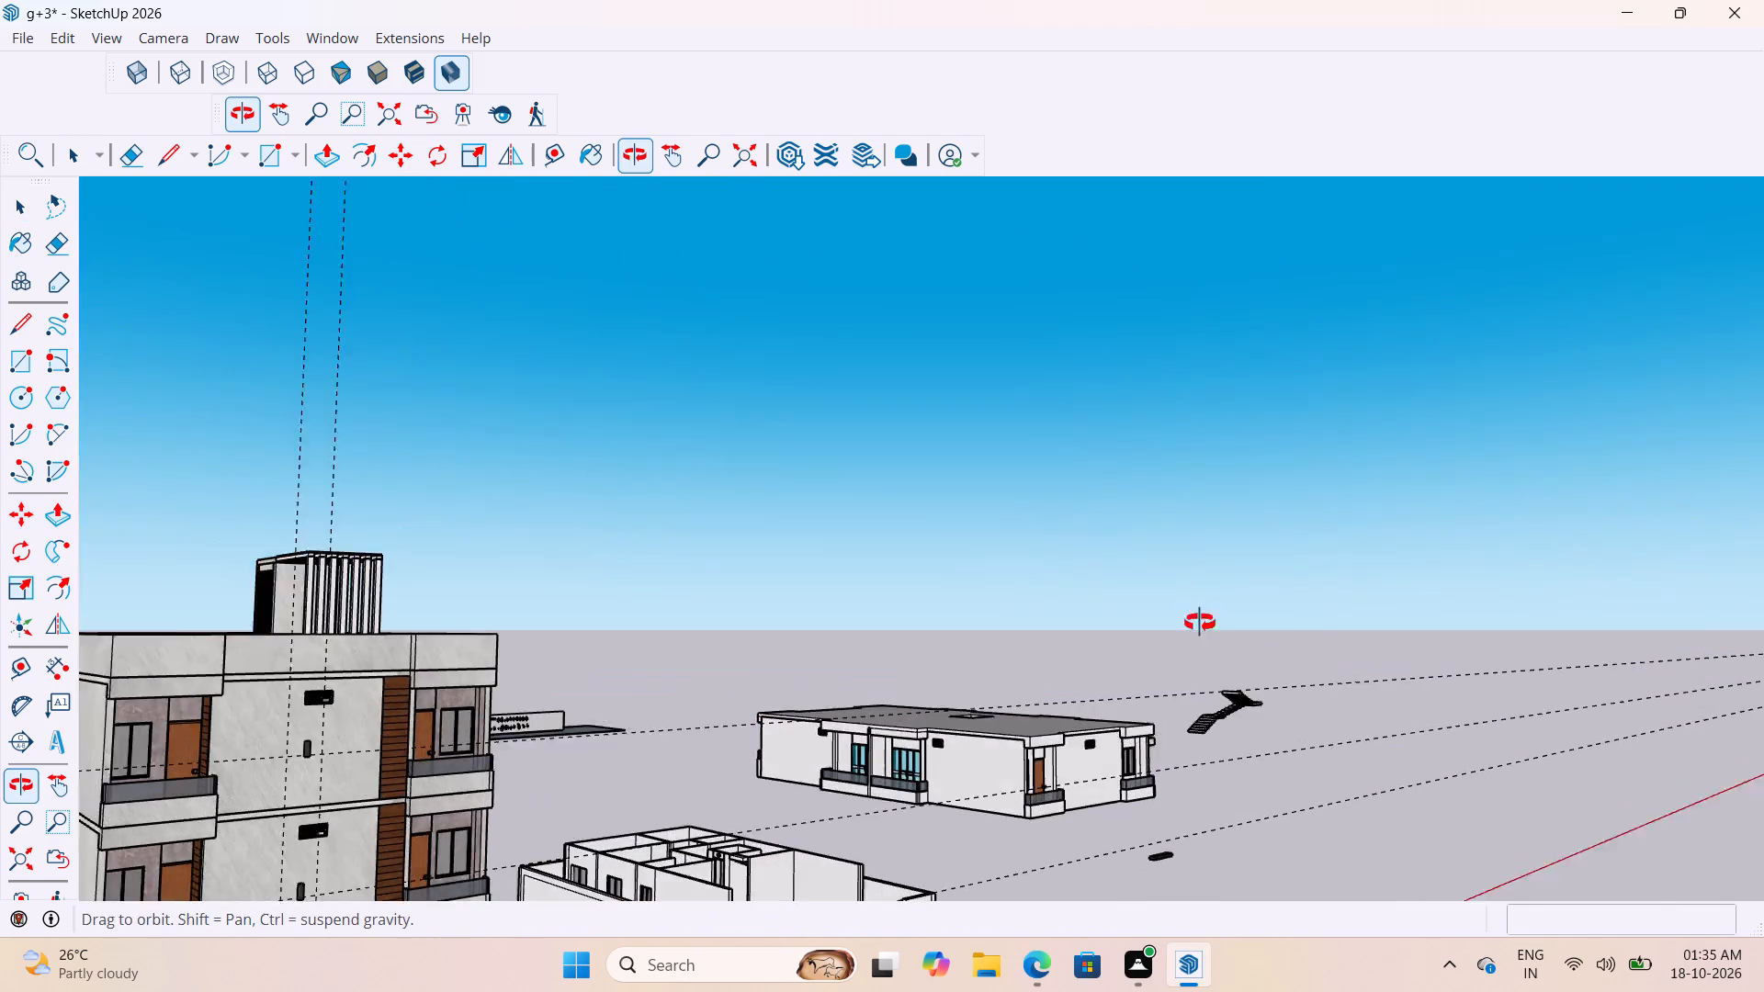
middle_click_drag(1200, 623, 1199, 623)
scroll(1157, 425, "up", 1)
scroll(1157, 425, "down", 11)
scroll(1254, 626, "up", 1)
middle_click_drag(1254, 626, 1037, 772)
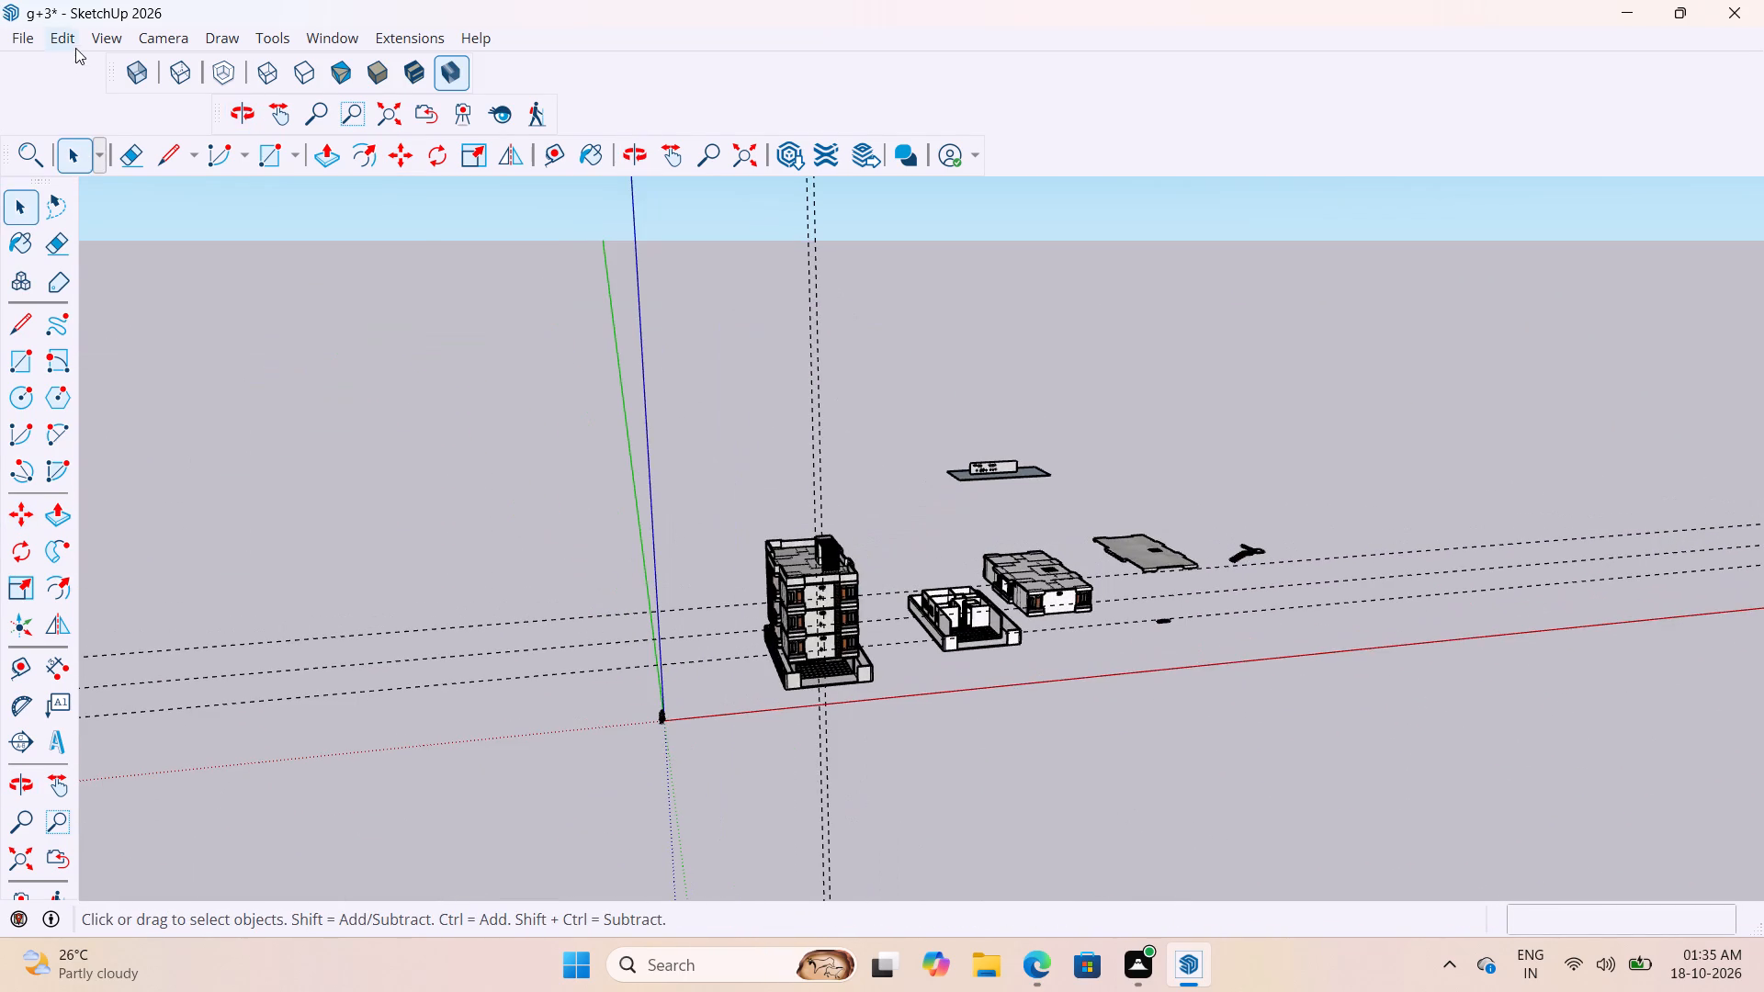
left_click(69, 40)
left_click(170, 248)
left_click(169, 278)
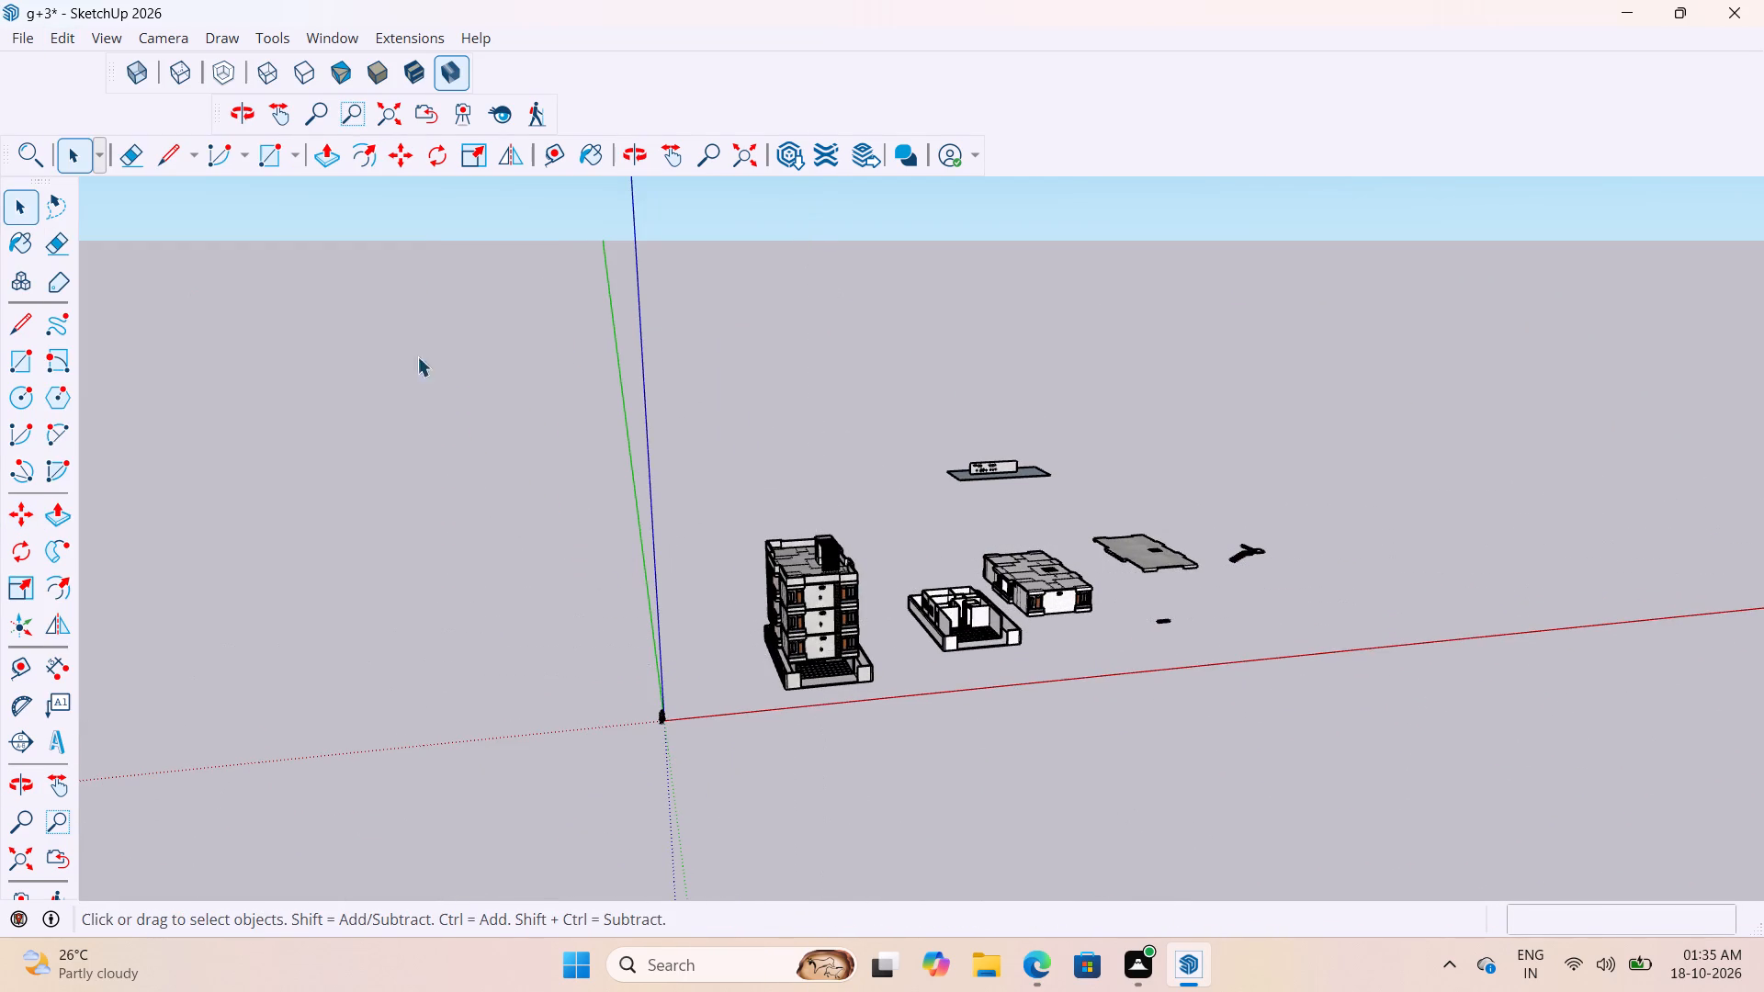
left_click(899, 760)
Examine the wall lights' placement on the front facade and the parapet above them.
scroll(839, 630, "up", 20)
scroll(839, 630, "up", 1)
middle_click_drag(801, 484, 797, 474)
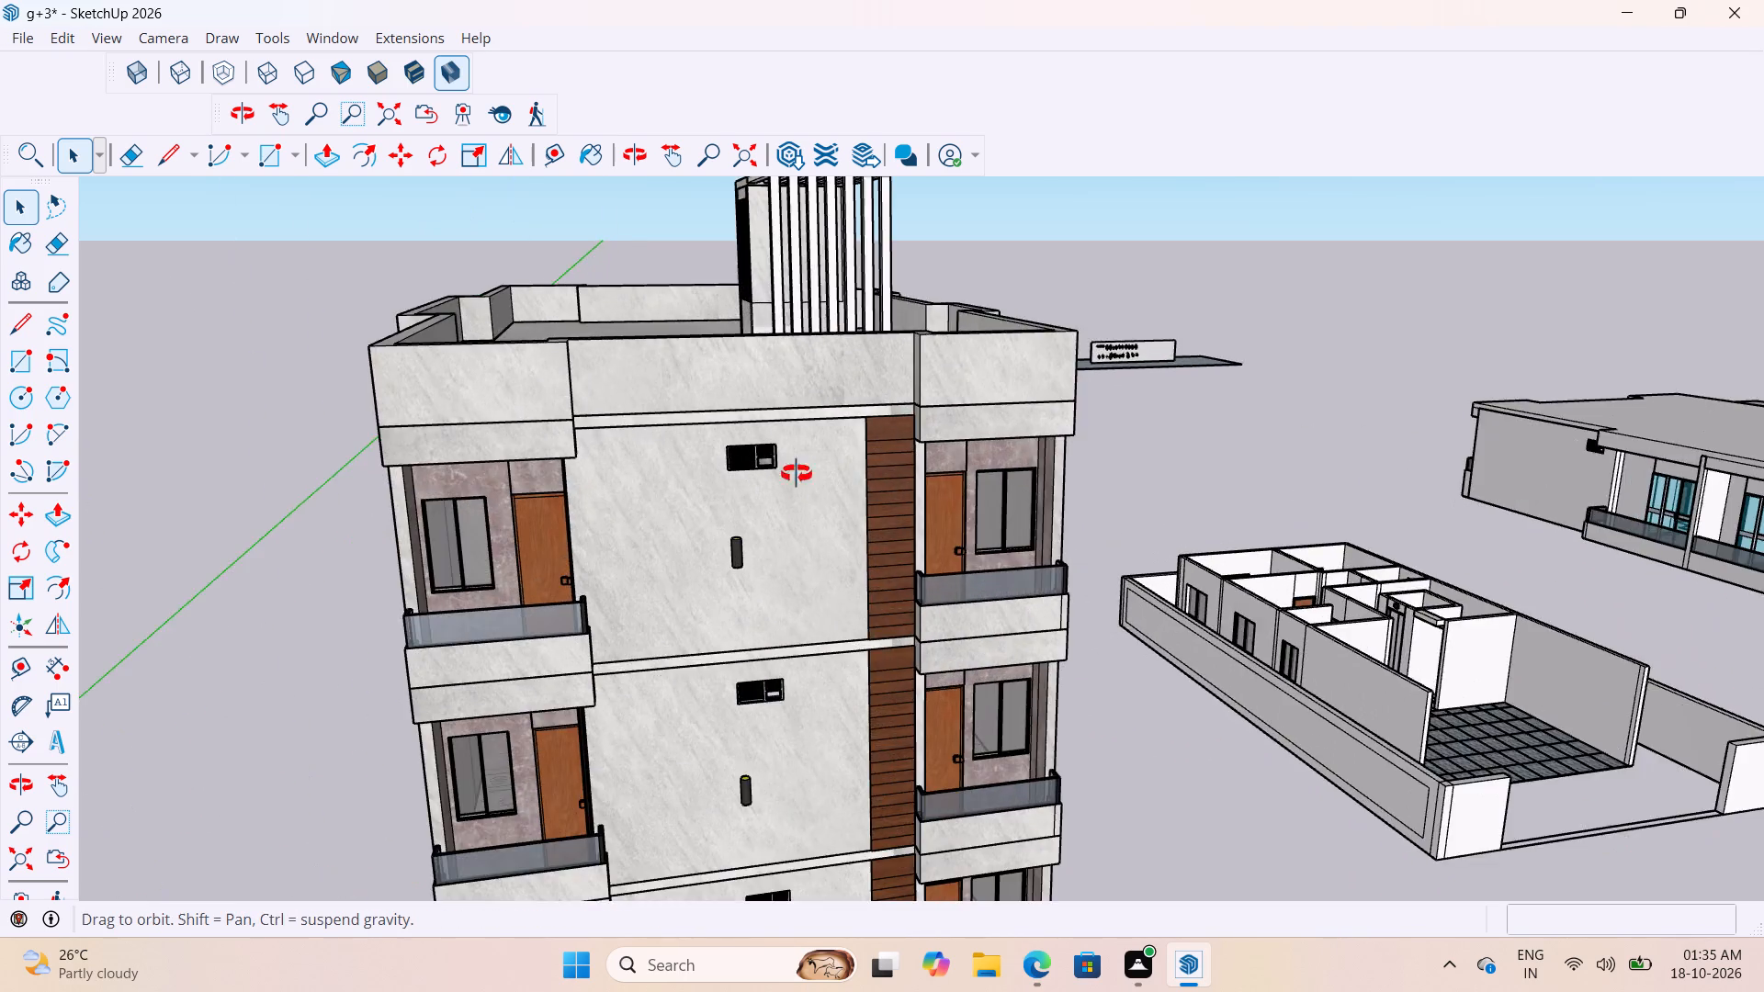
middle_click_drag(797, 474, 878, 298)
scroll(896, 296, "up", 10)
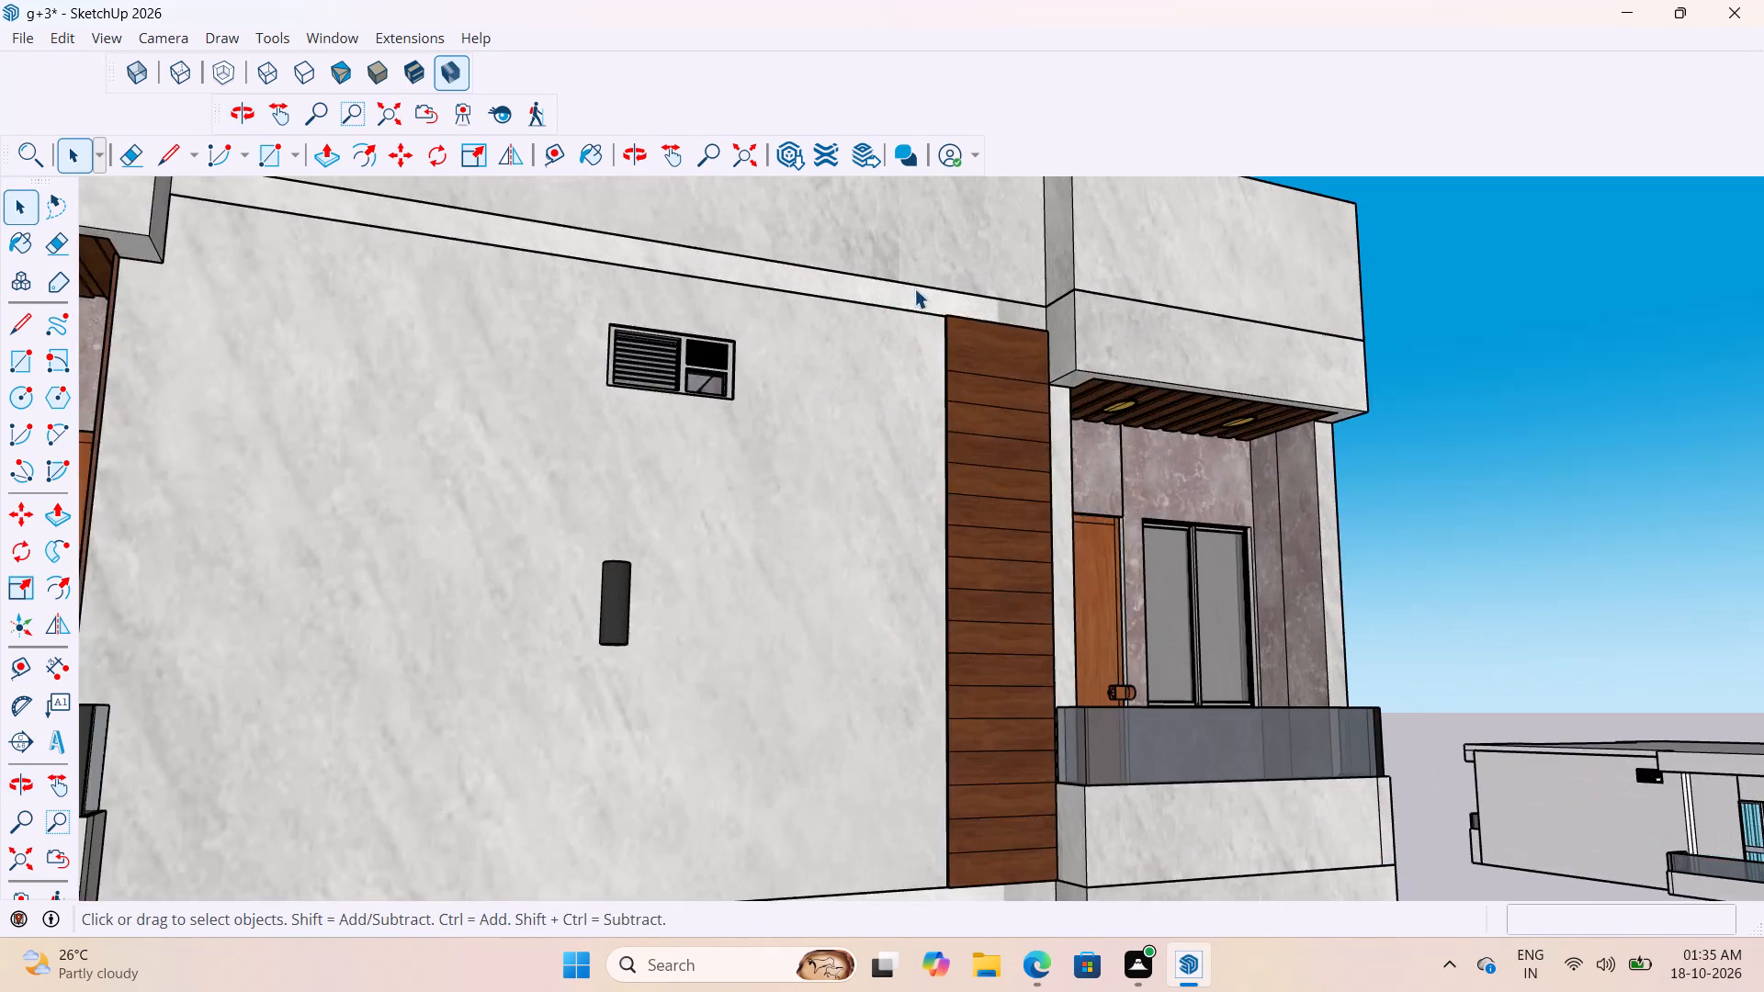
scroll(914, 292, "down", 15)
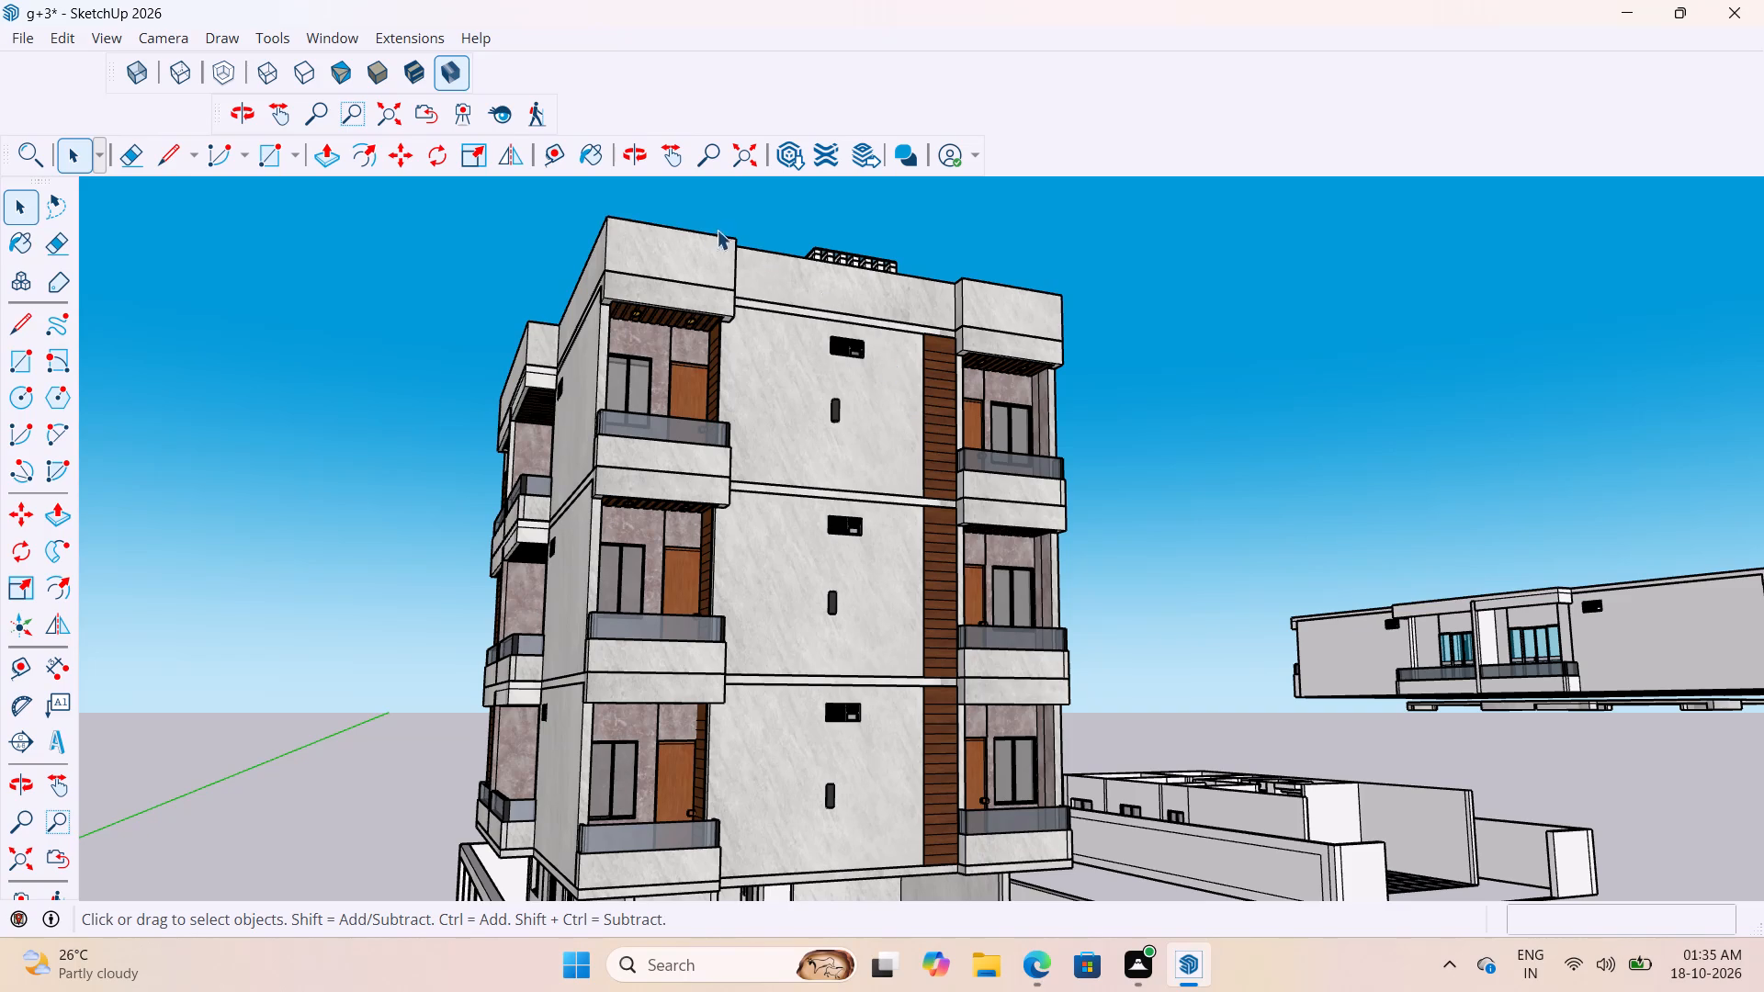
scroll(720, 264, "down", 4)
middle_click_drag(666, 310, 560, 503)
scroll(550, 557, "up", 14)
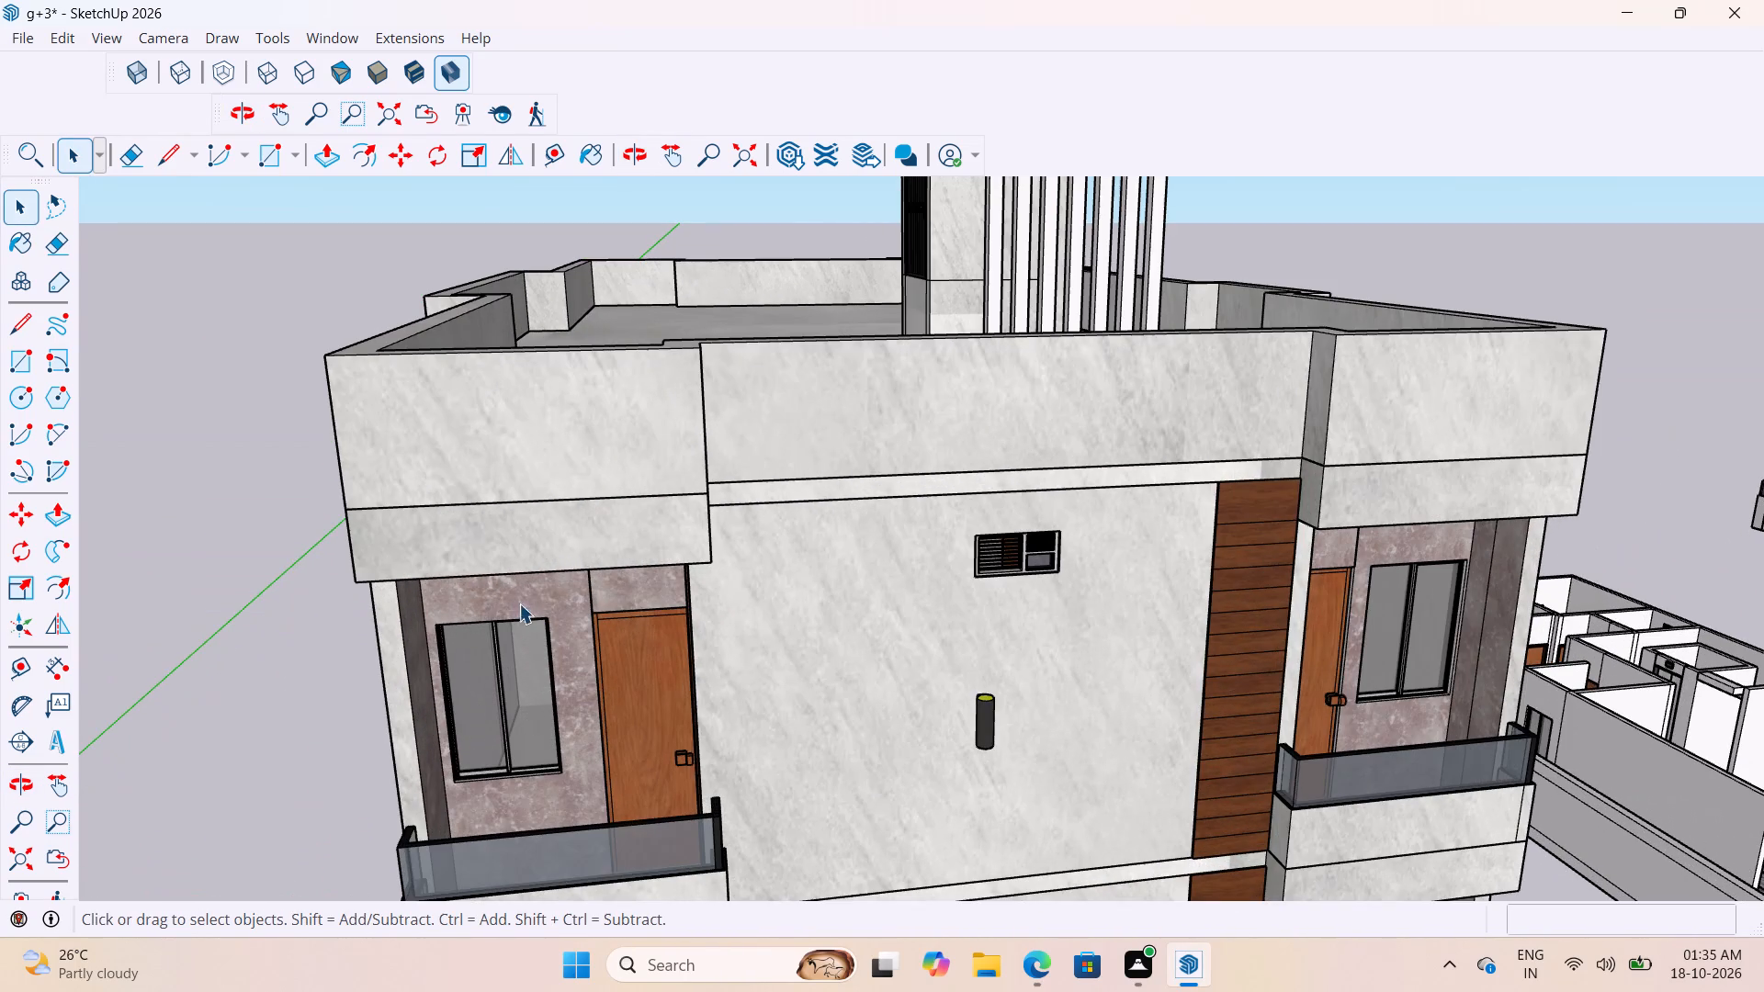
Place two horizontal guides on the side balcony's corner slab, about 1' 1" above its bottom edge and 3" below its top edge.
key("t")
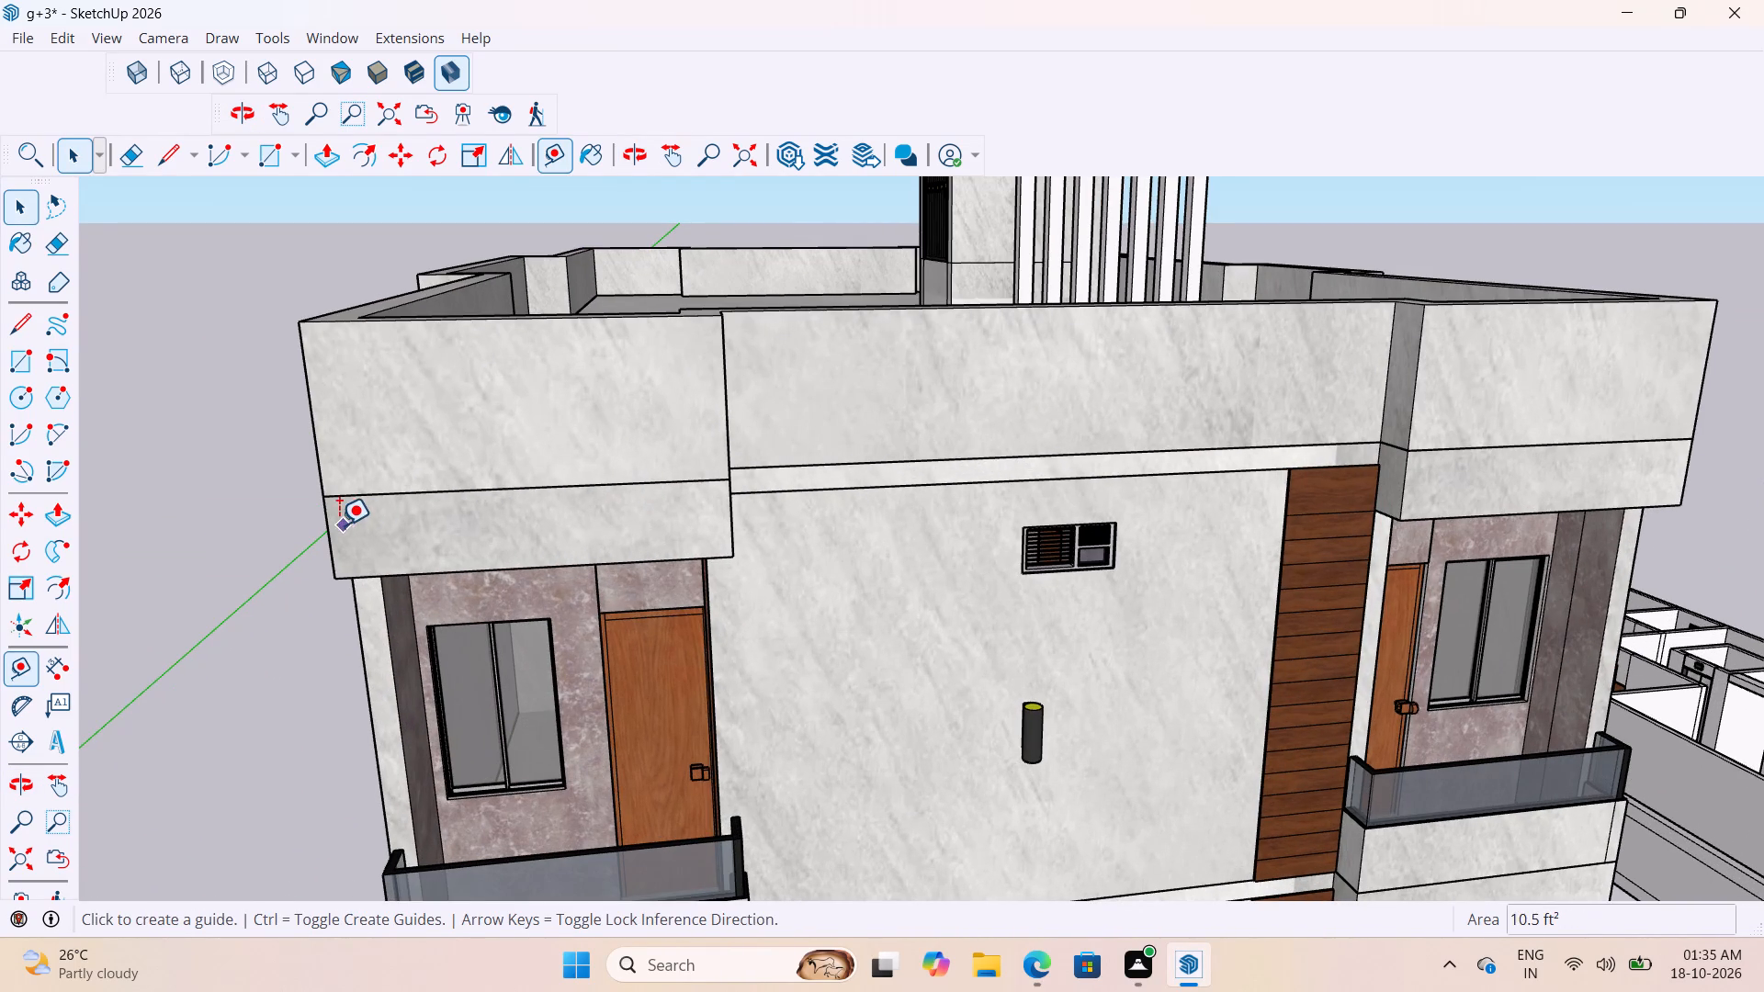
scroll(327, 504, "down", 4)
middle_click_drag(631, 543, 416, 570)
scroll(191, 479, "up", 3)
scroll(193, 482, "down", 5)
scroll(752, 473, "down", 5)
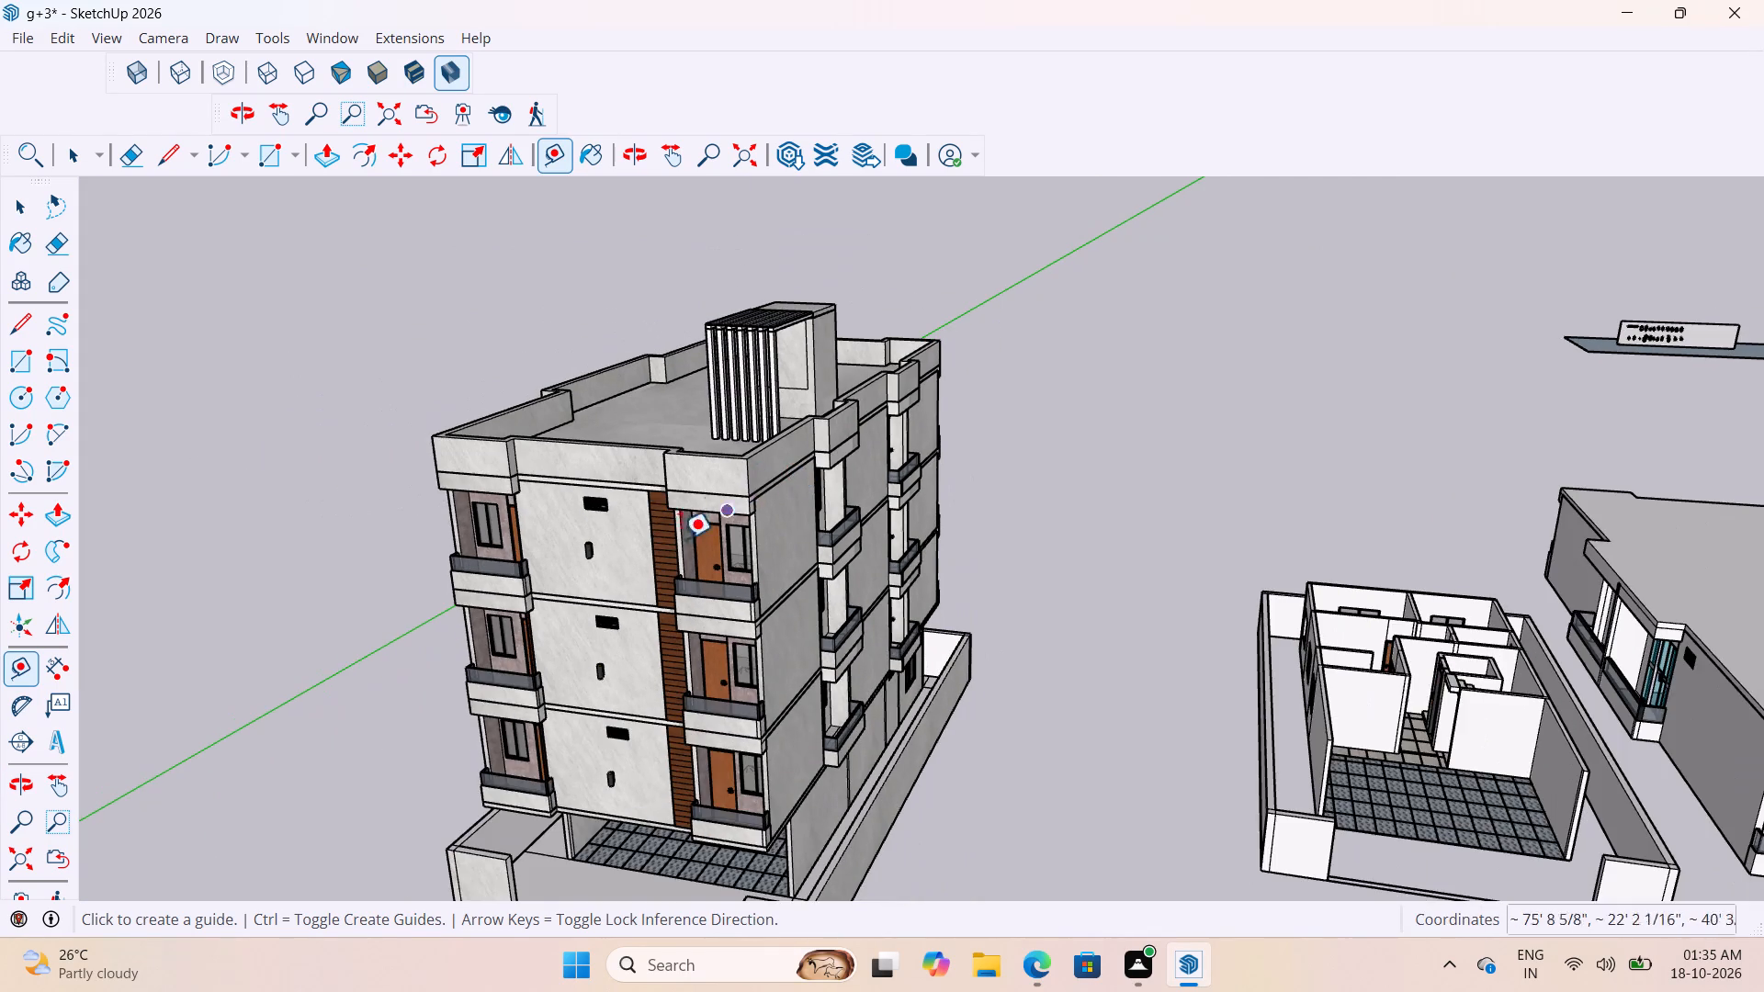
scroll(902, 467, "down", 5)
scroll(583, 666, "up", 3)
middle_click_drag(611, 652, 833, 572)
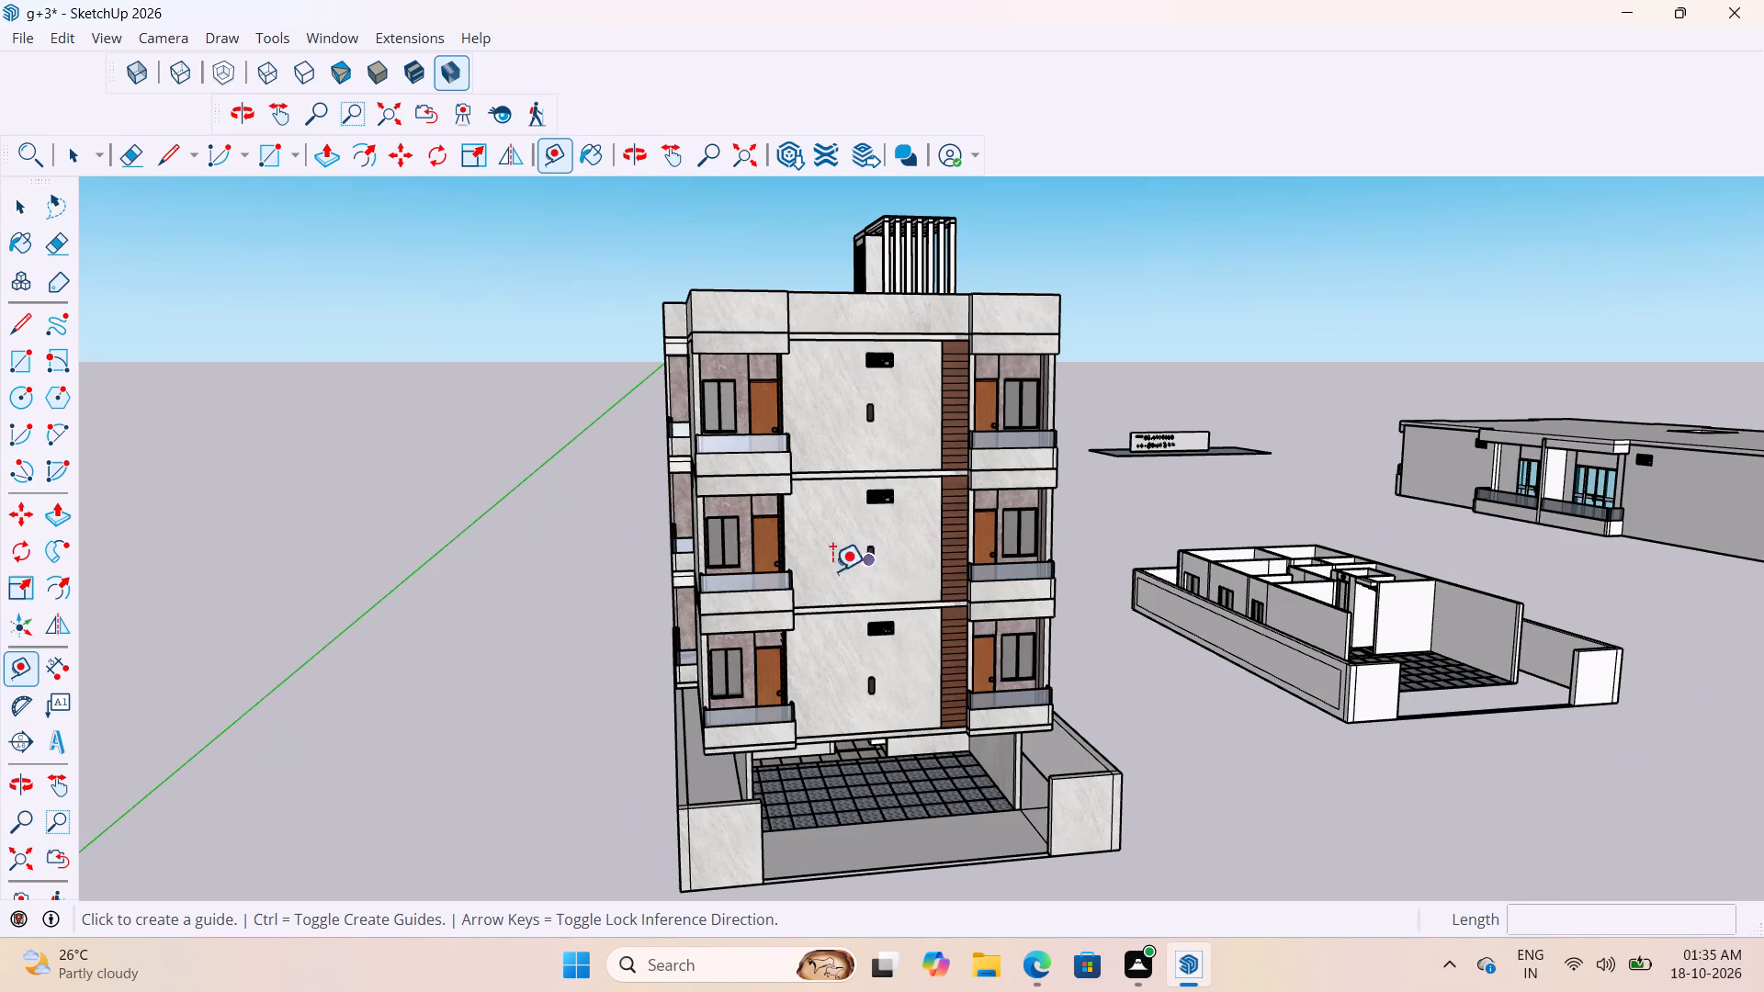
middle_click_drag(783, 502, 1080, 501)
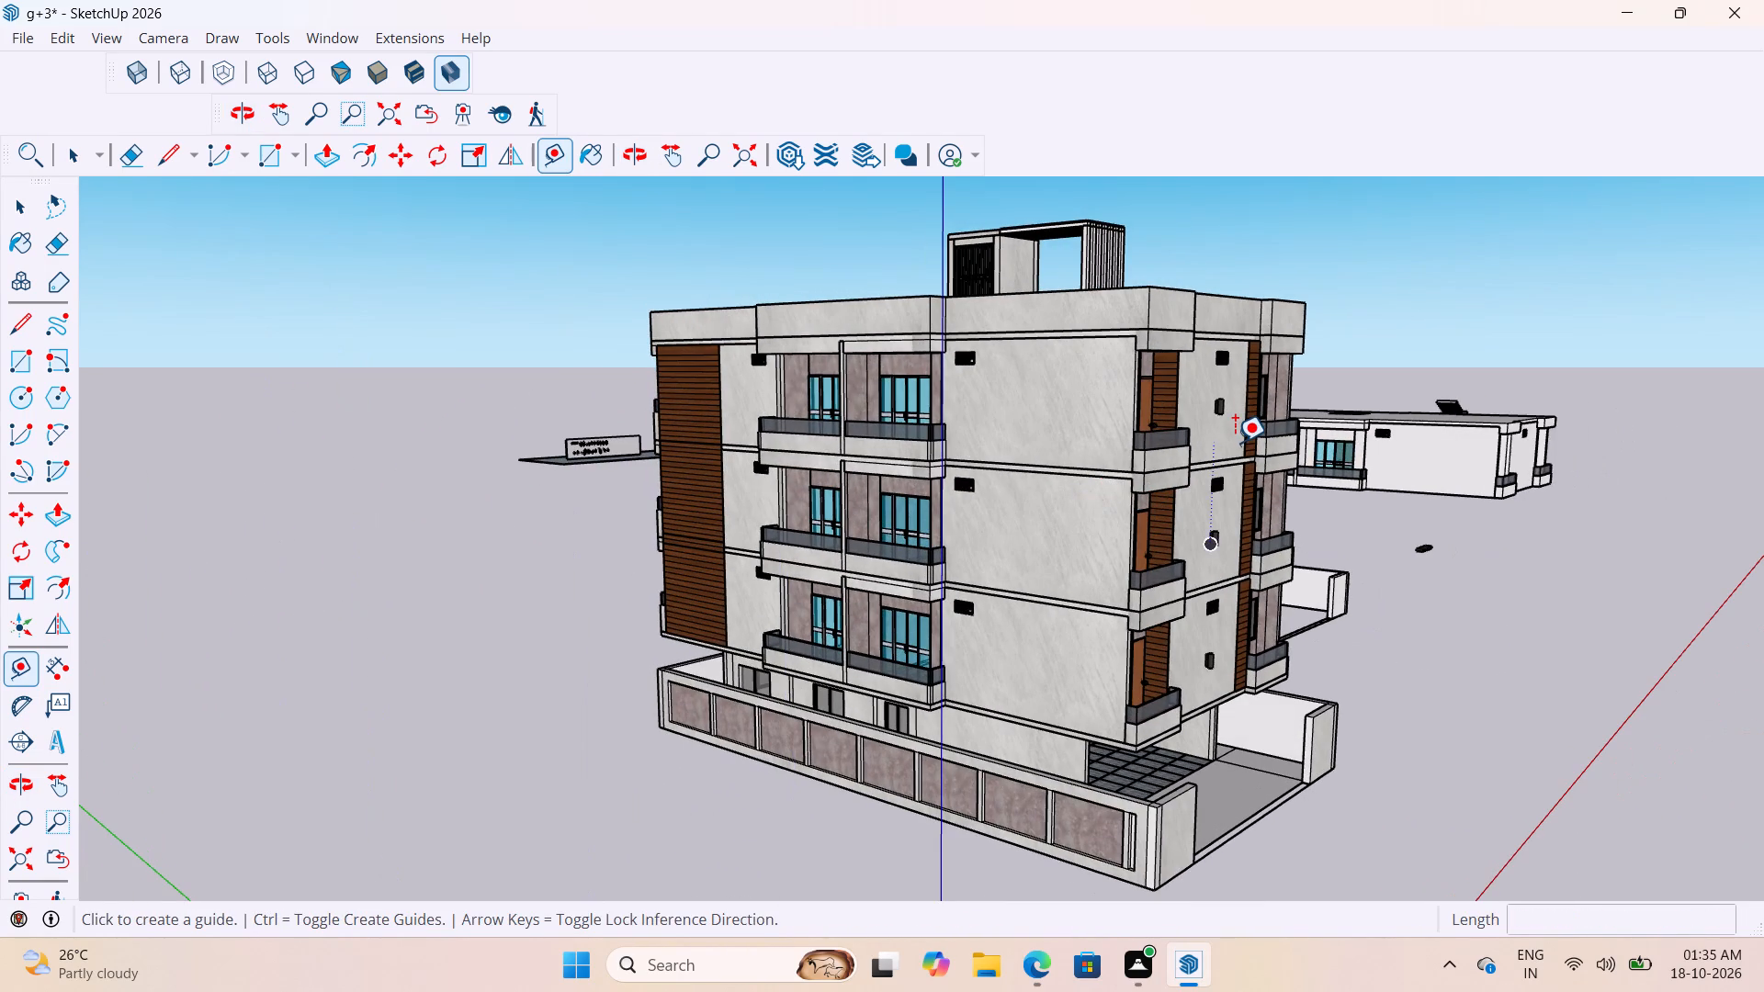
scroll(1174, 457, "up", 4)
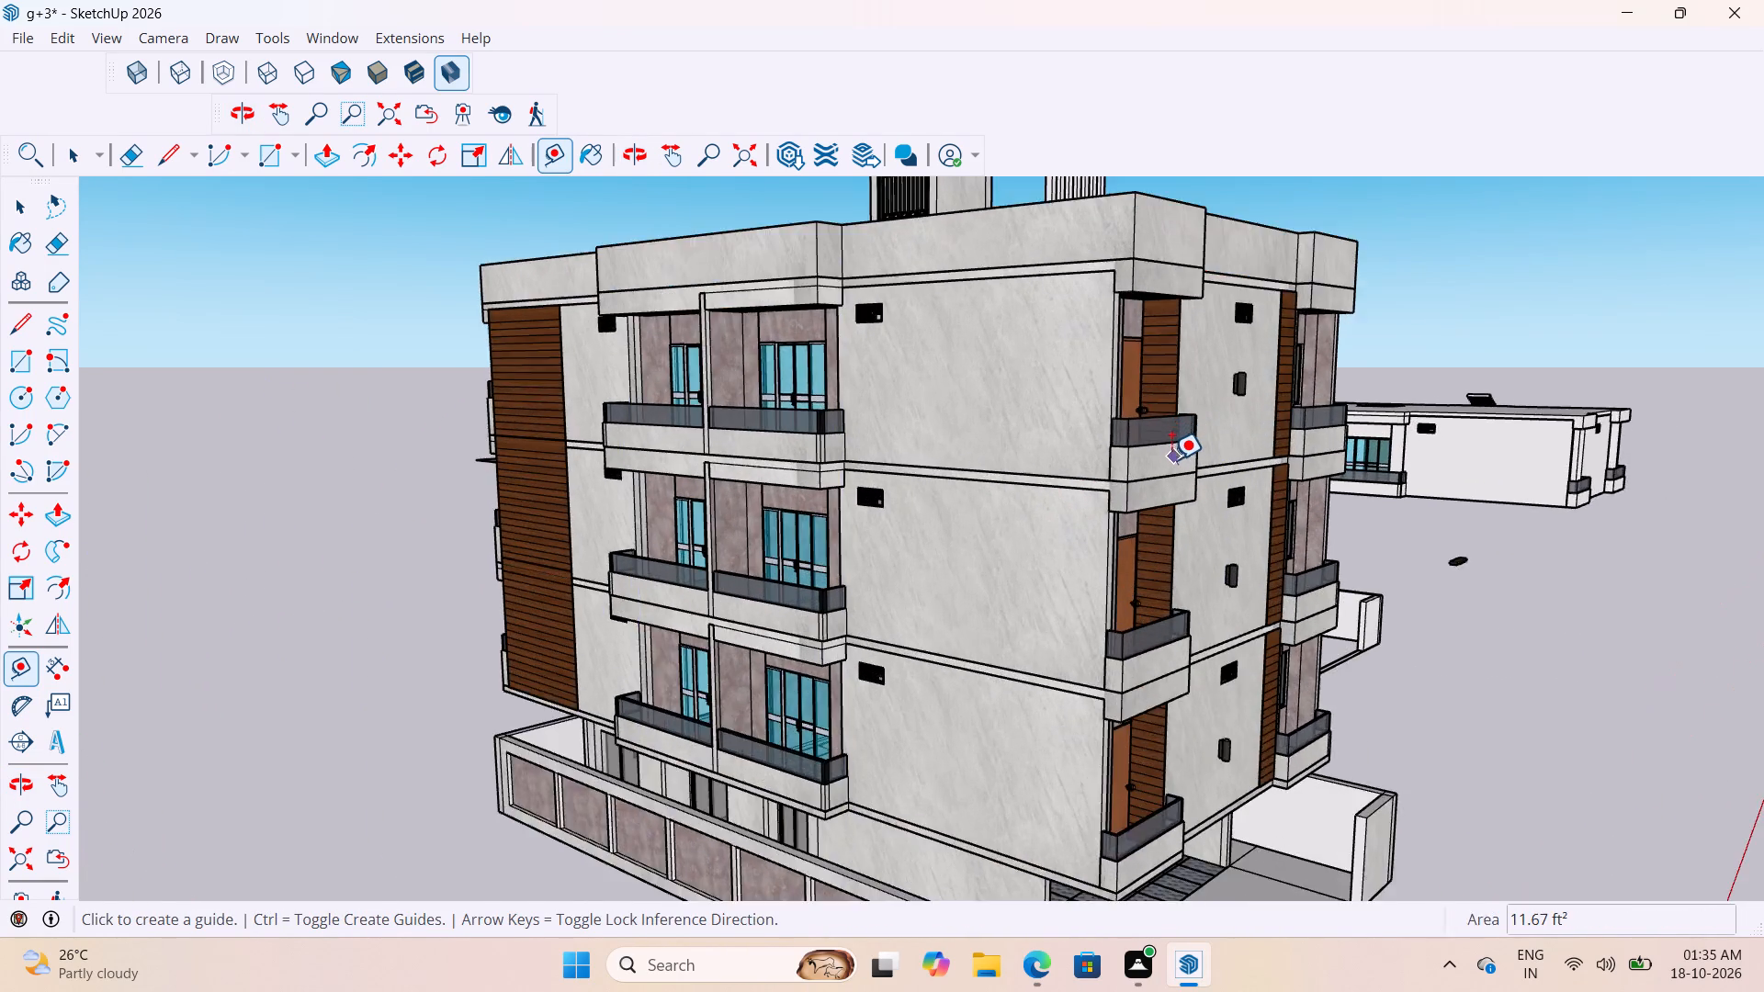
scroll(1171, 460, "up", 11)
scroll(775, 589, "up", 4)
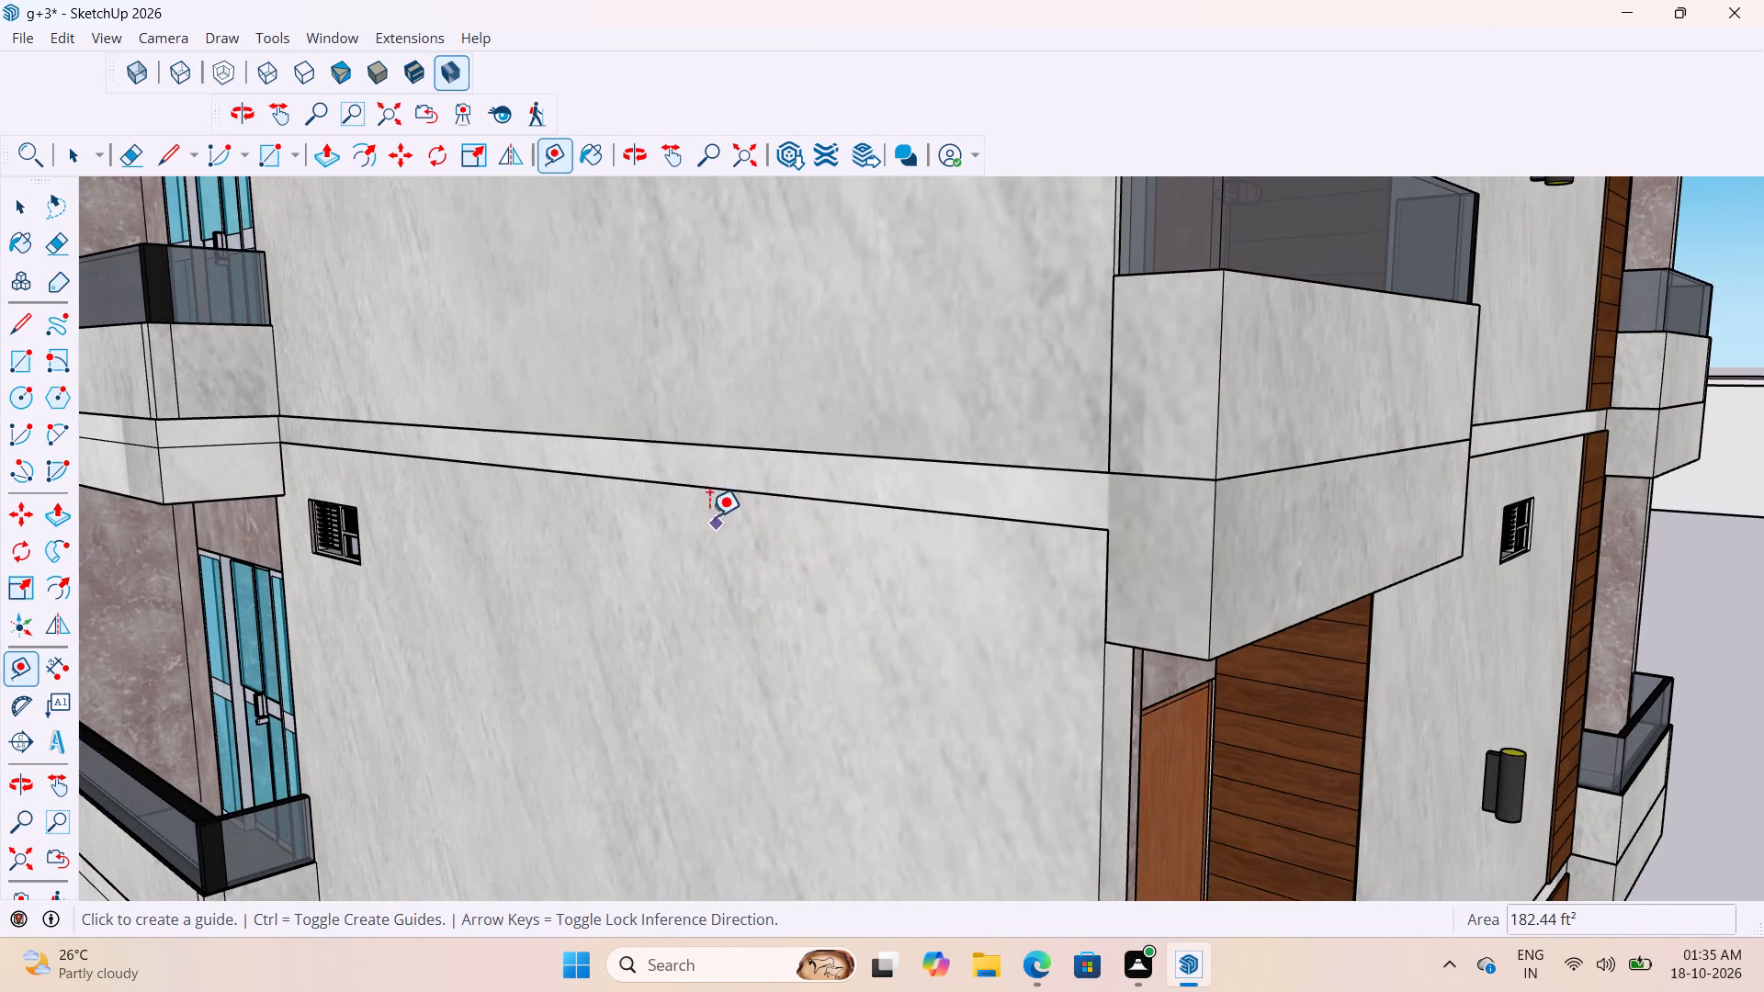
scroll(647, 472, "up", 7)
scroll(512, 436, "down", 5)
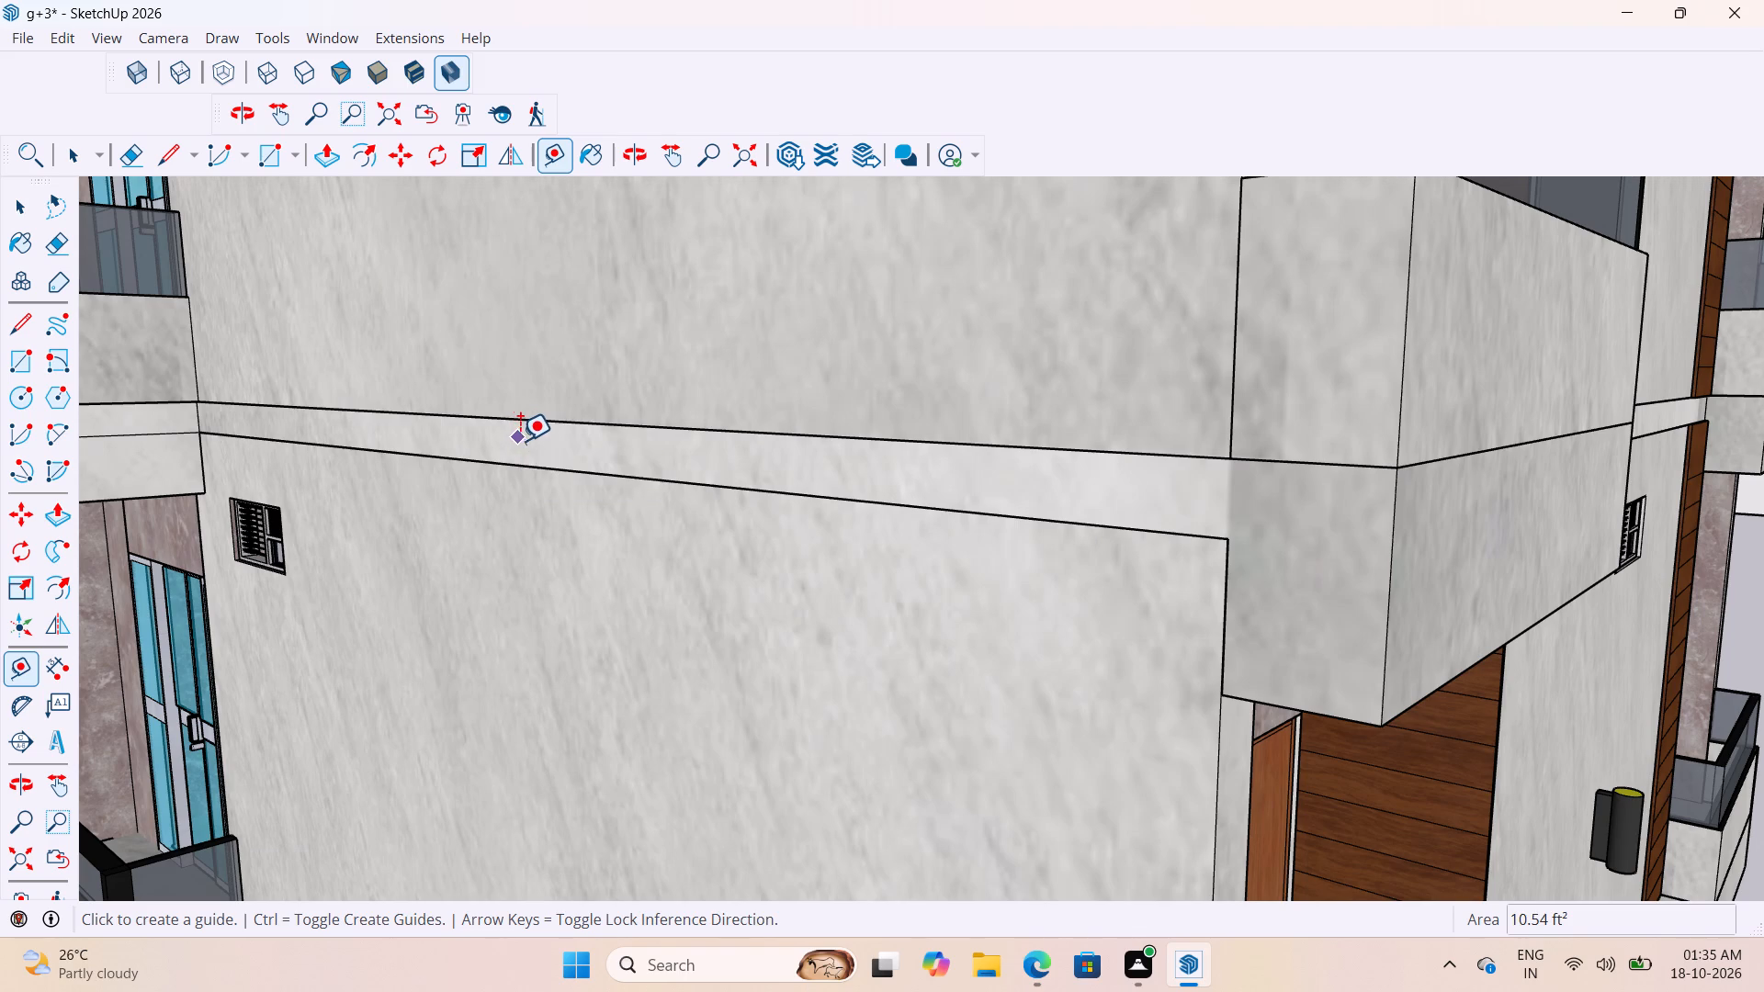
scroll(998, 412, "down", 8)
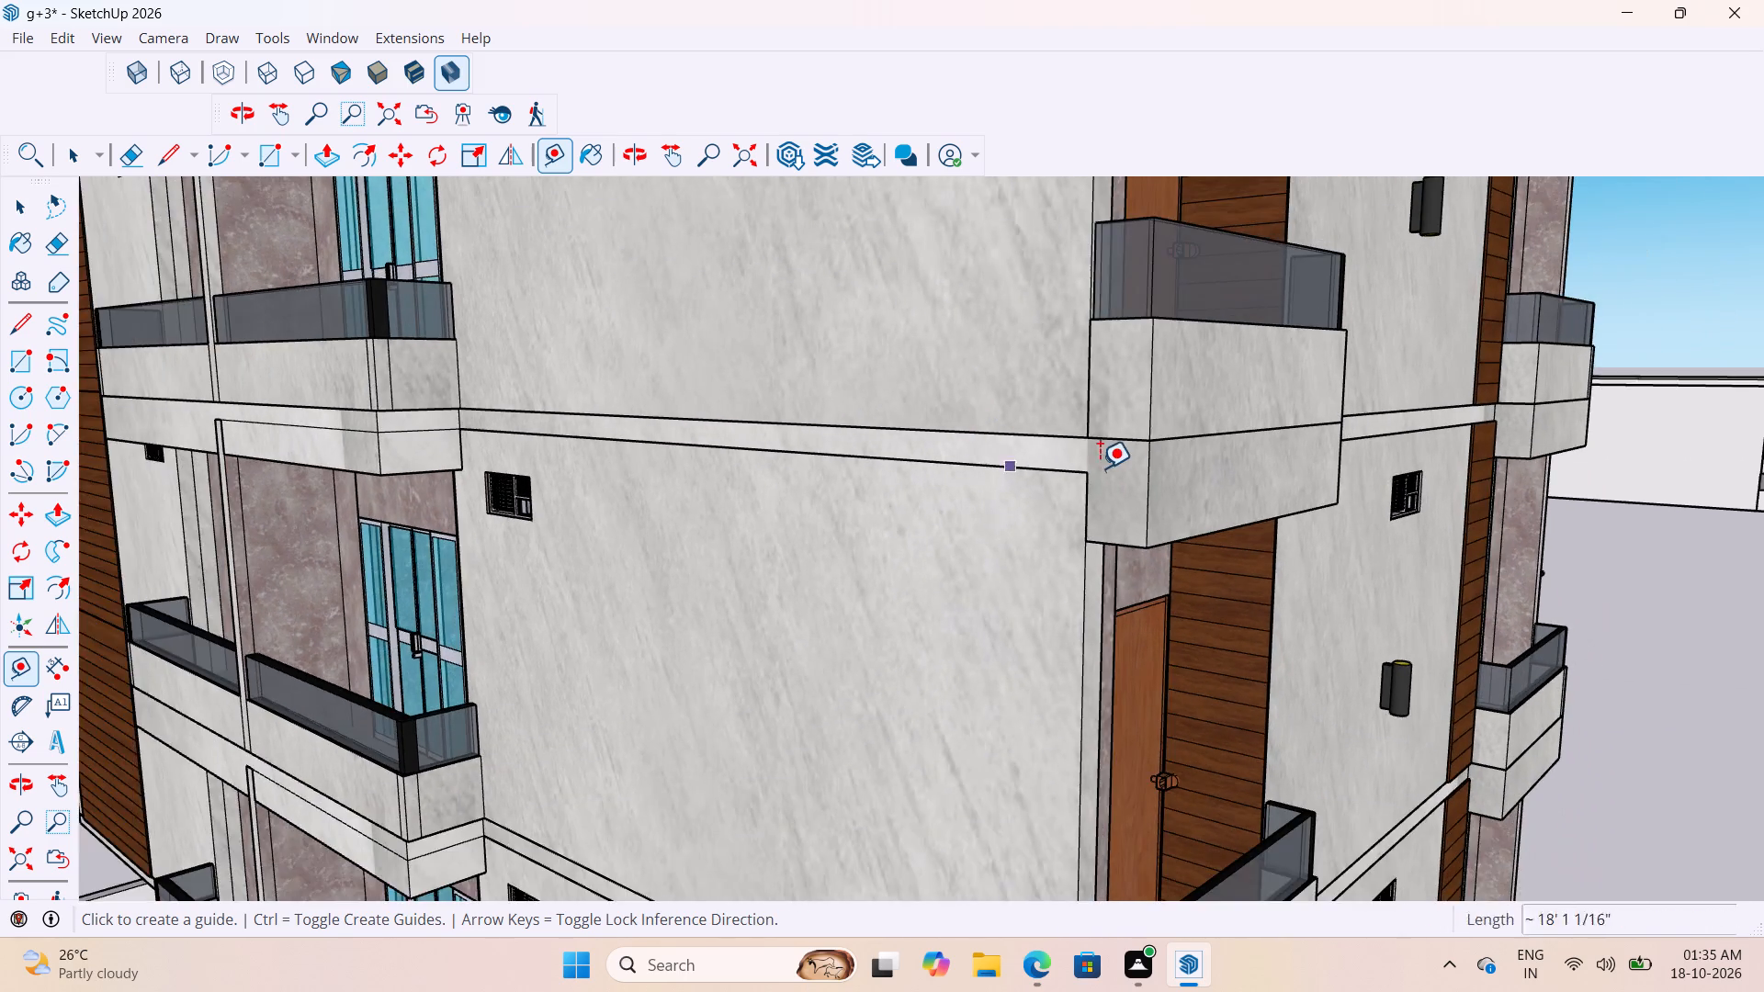
scroll(1113, 468, "up", 13)
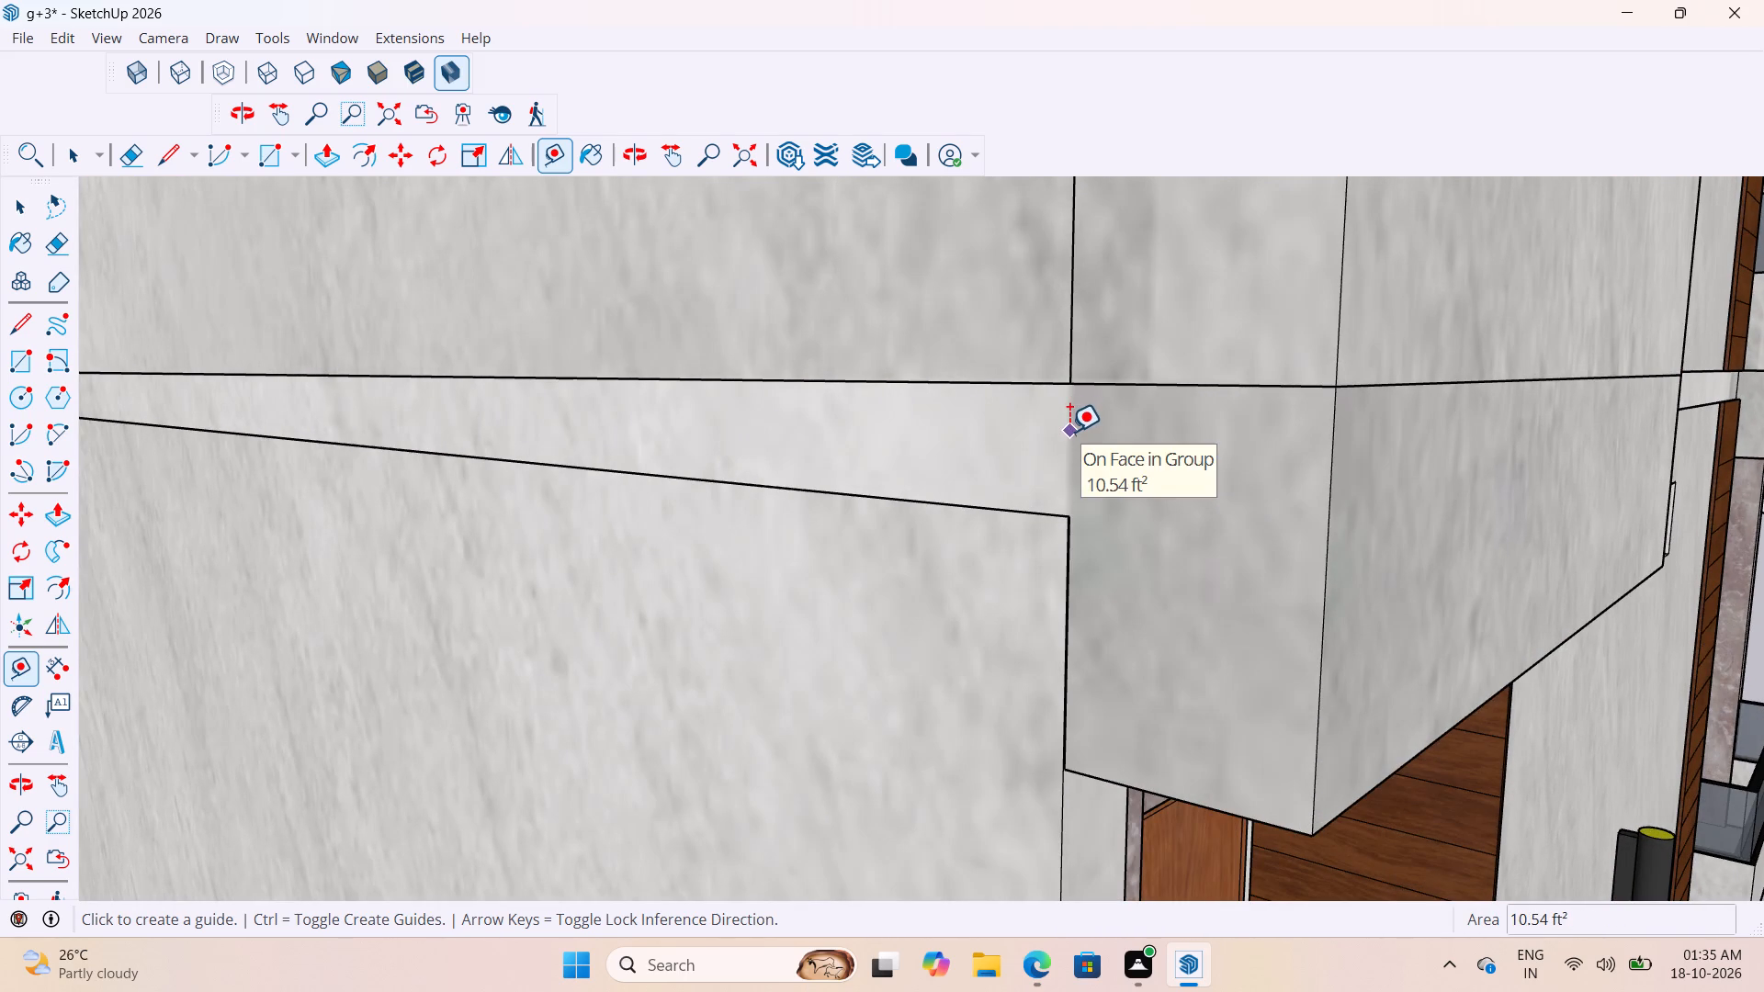
left_click(1069, 432)
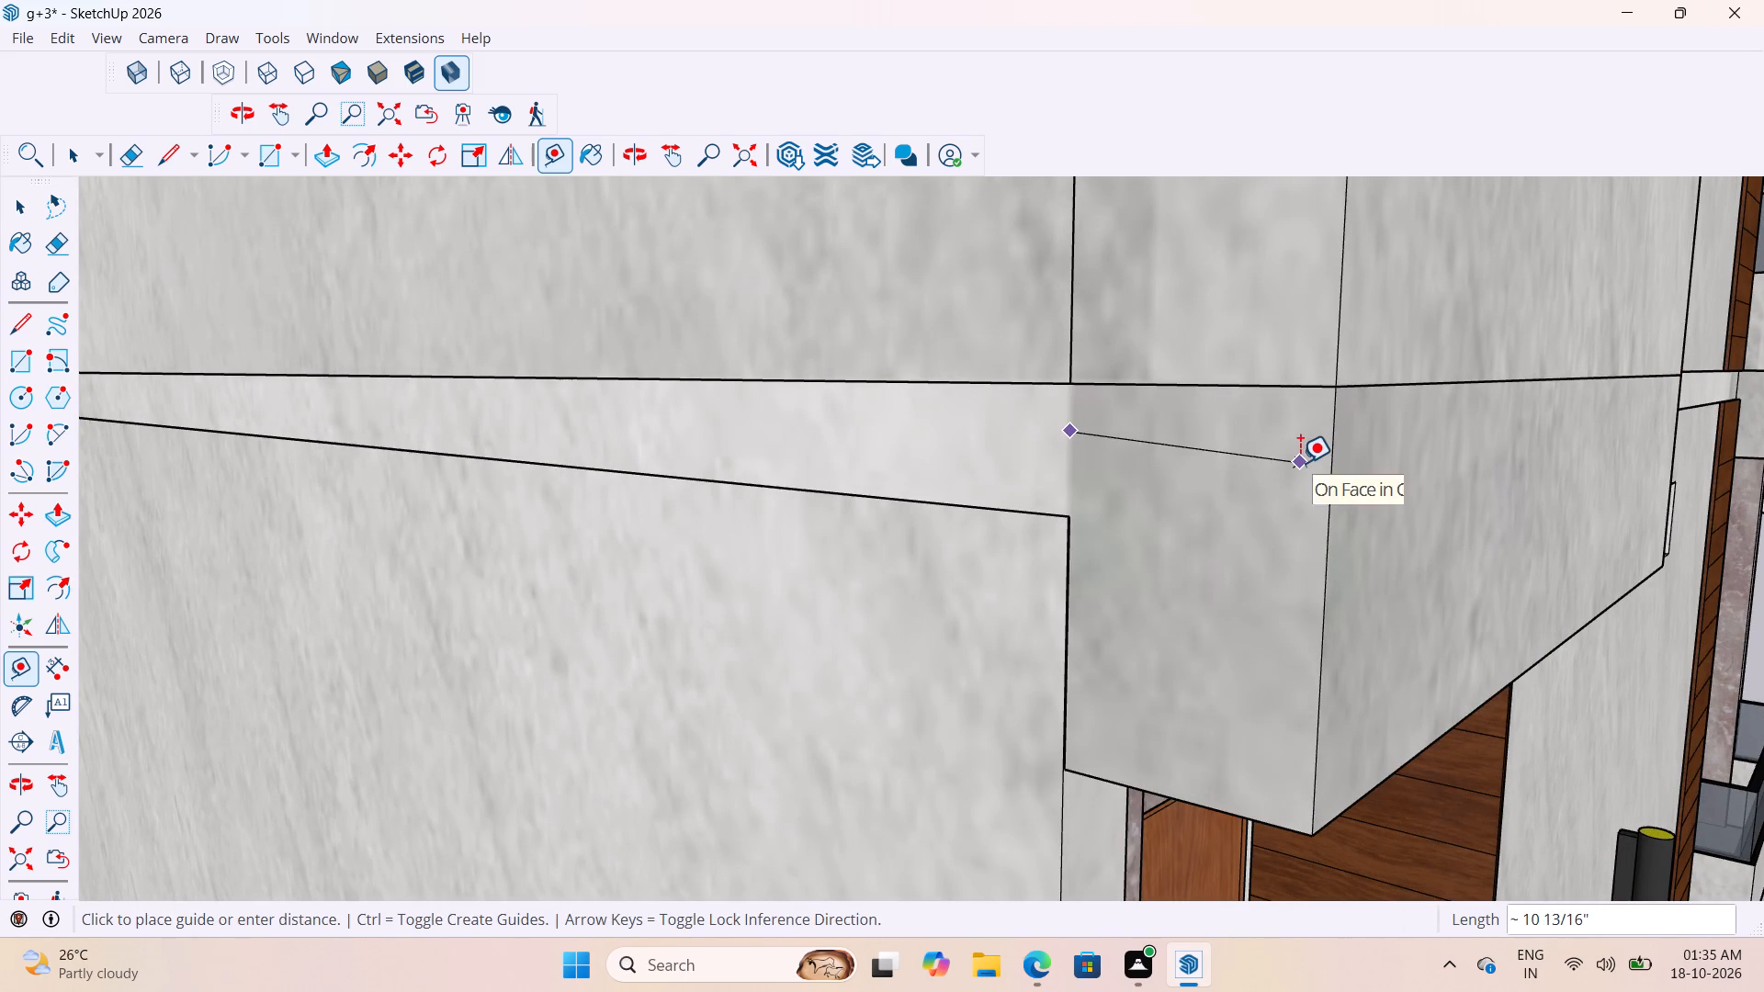
key("r")
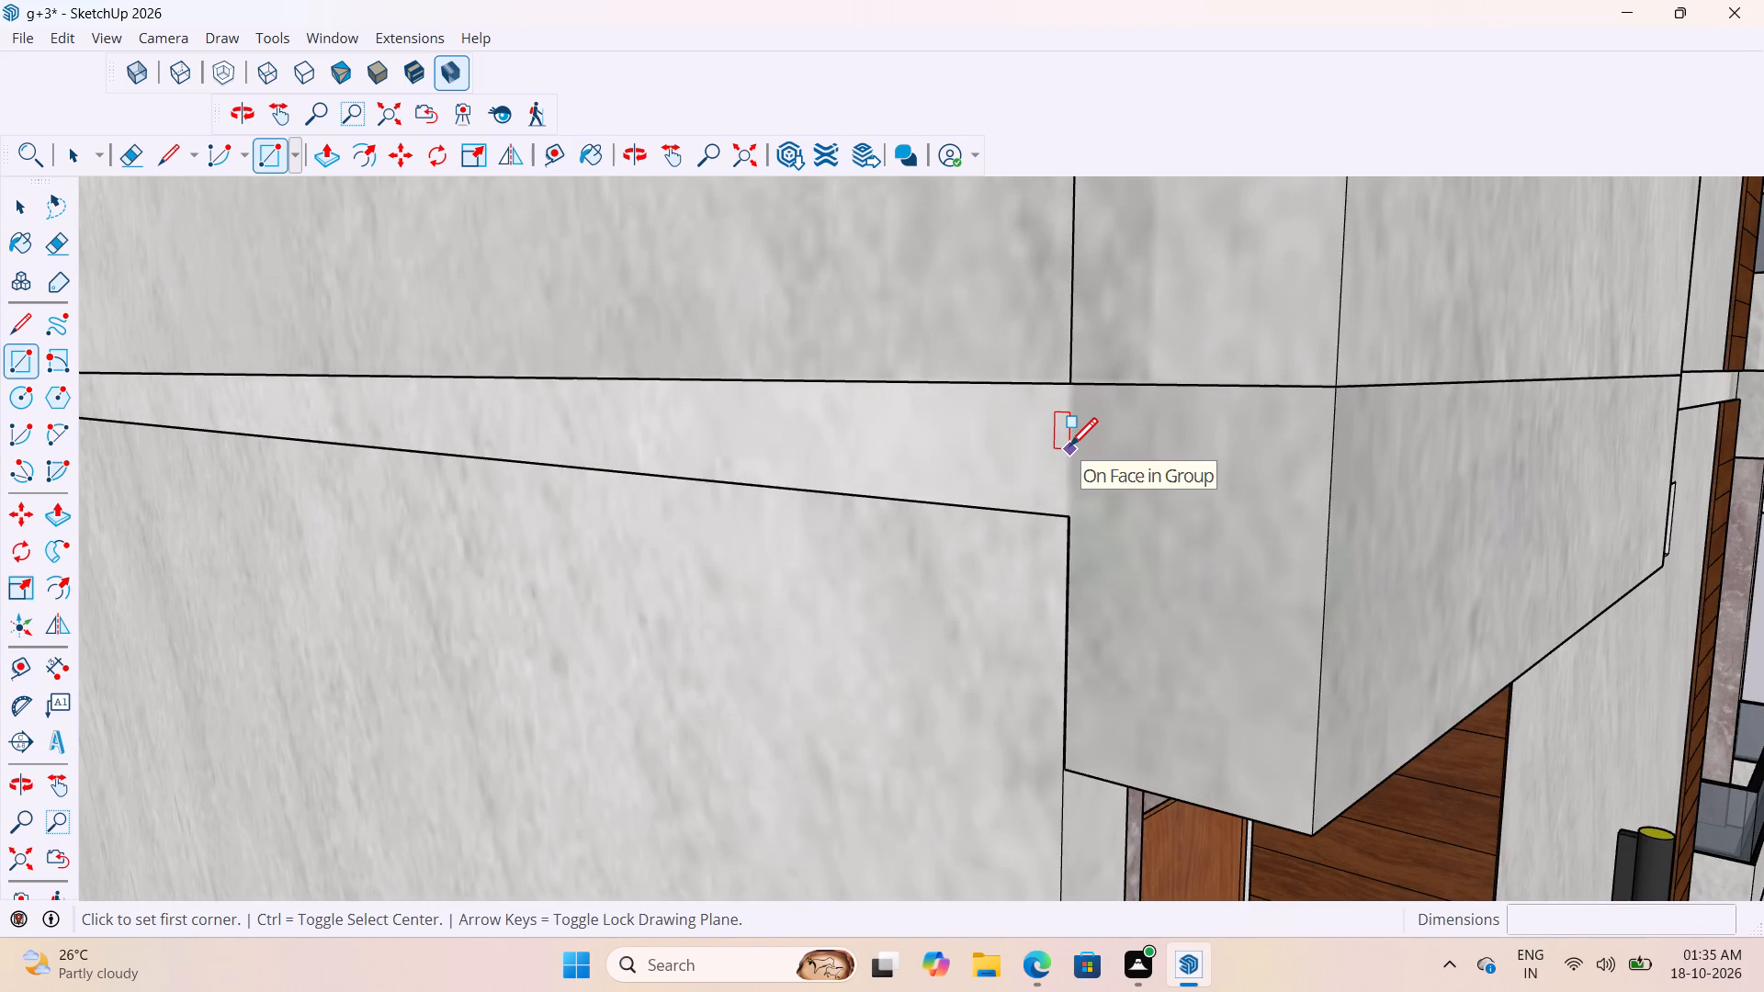
key("t")
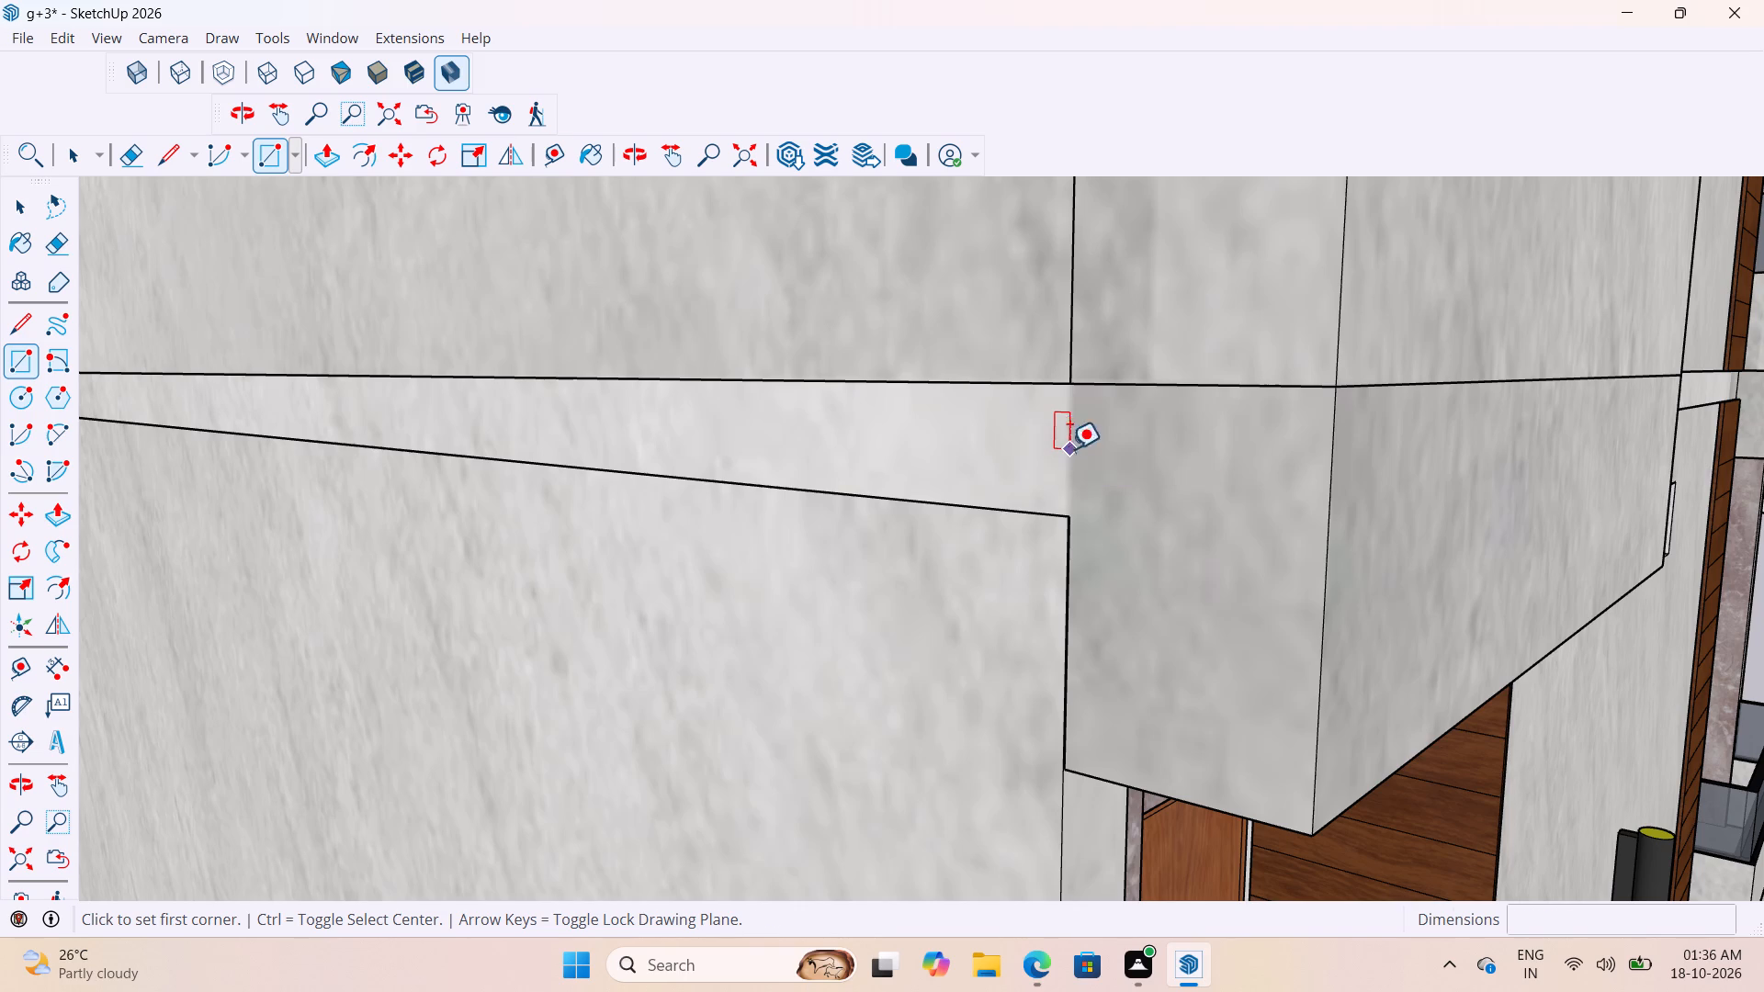
left_click(1130, 786)
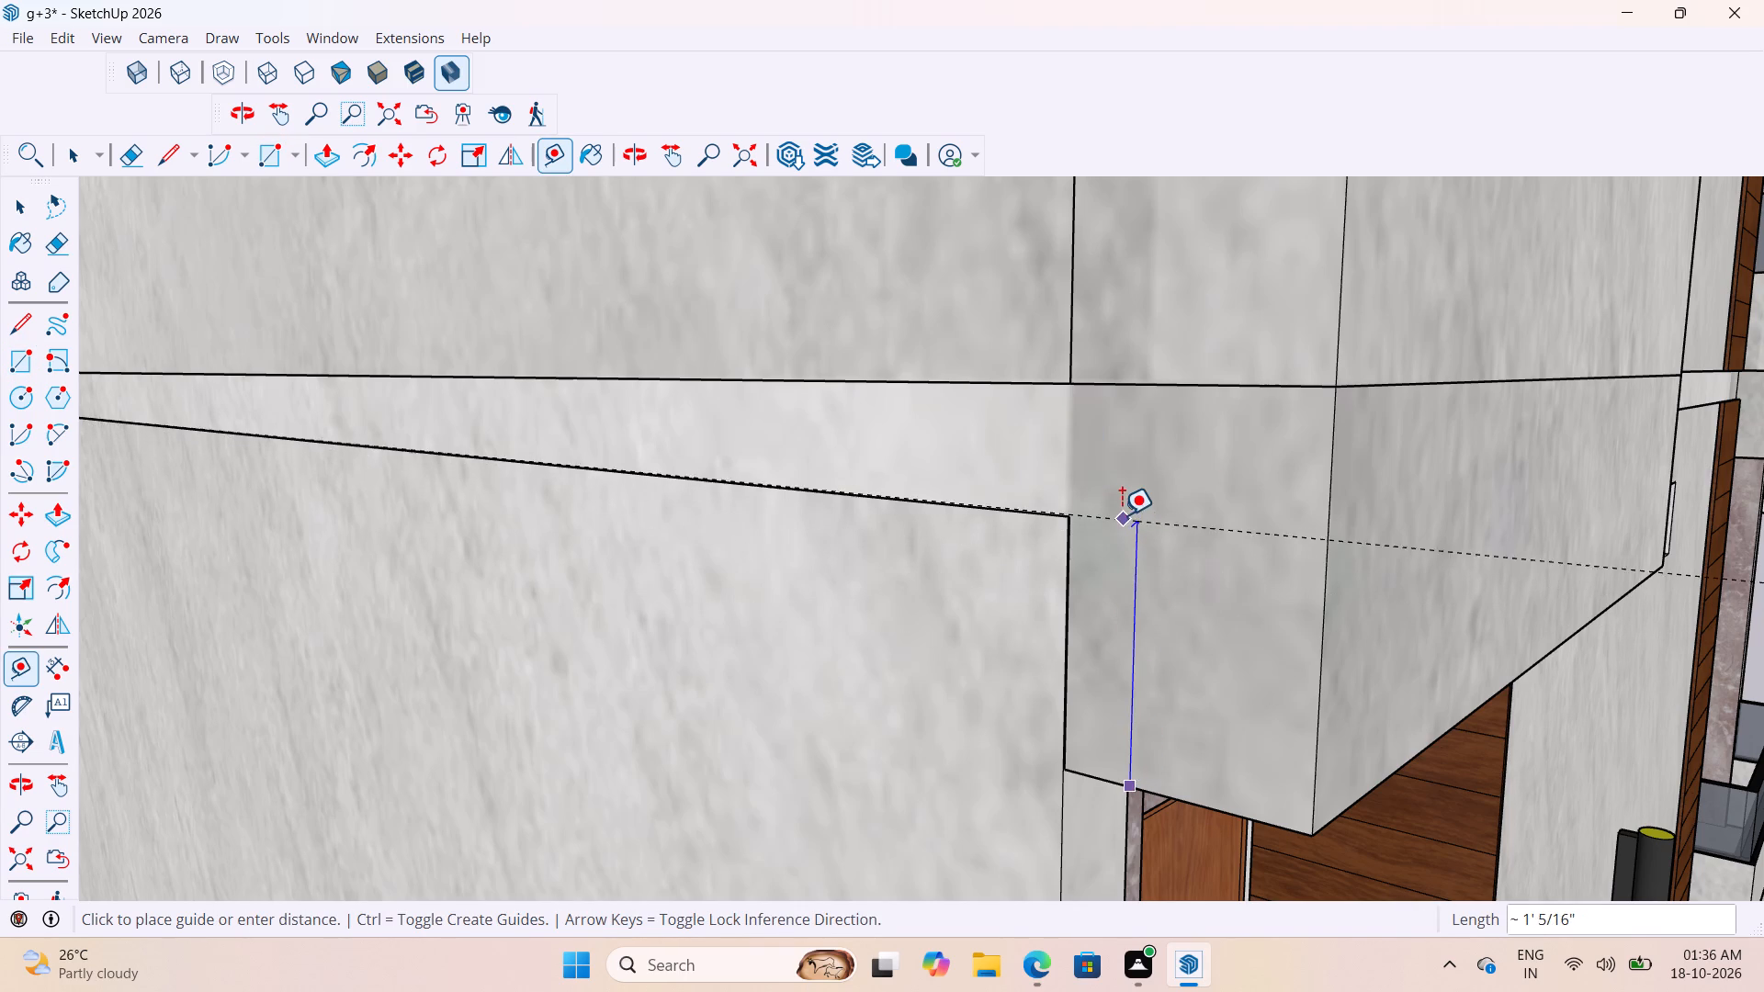
left_click(1121, 501)
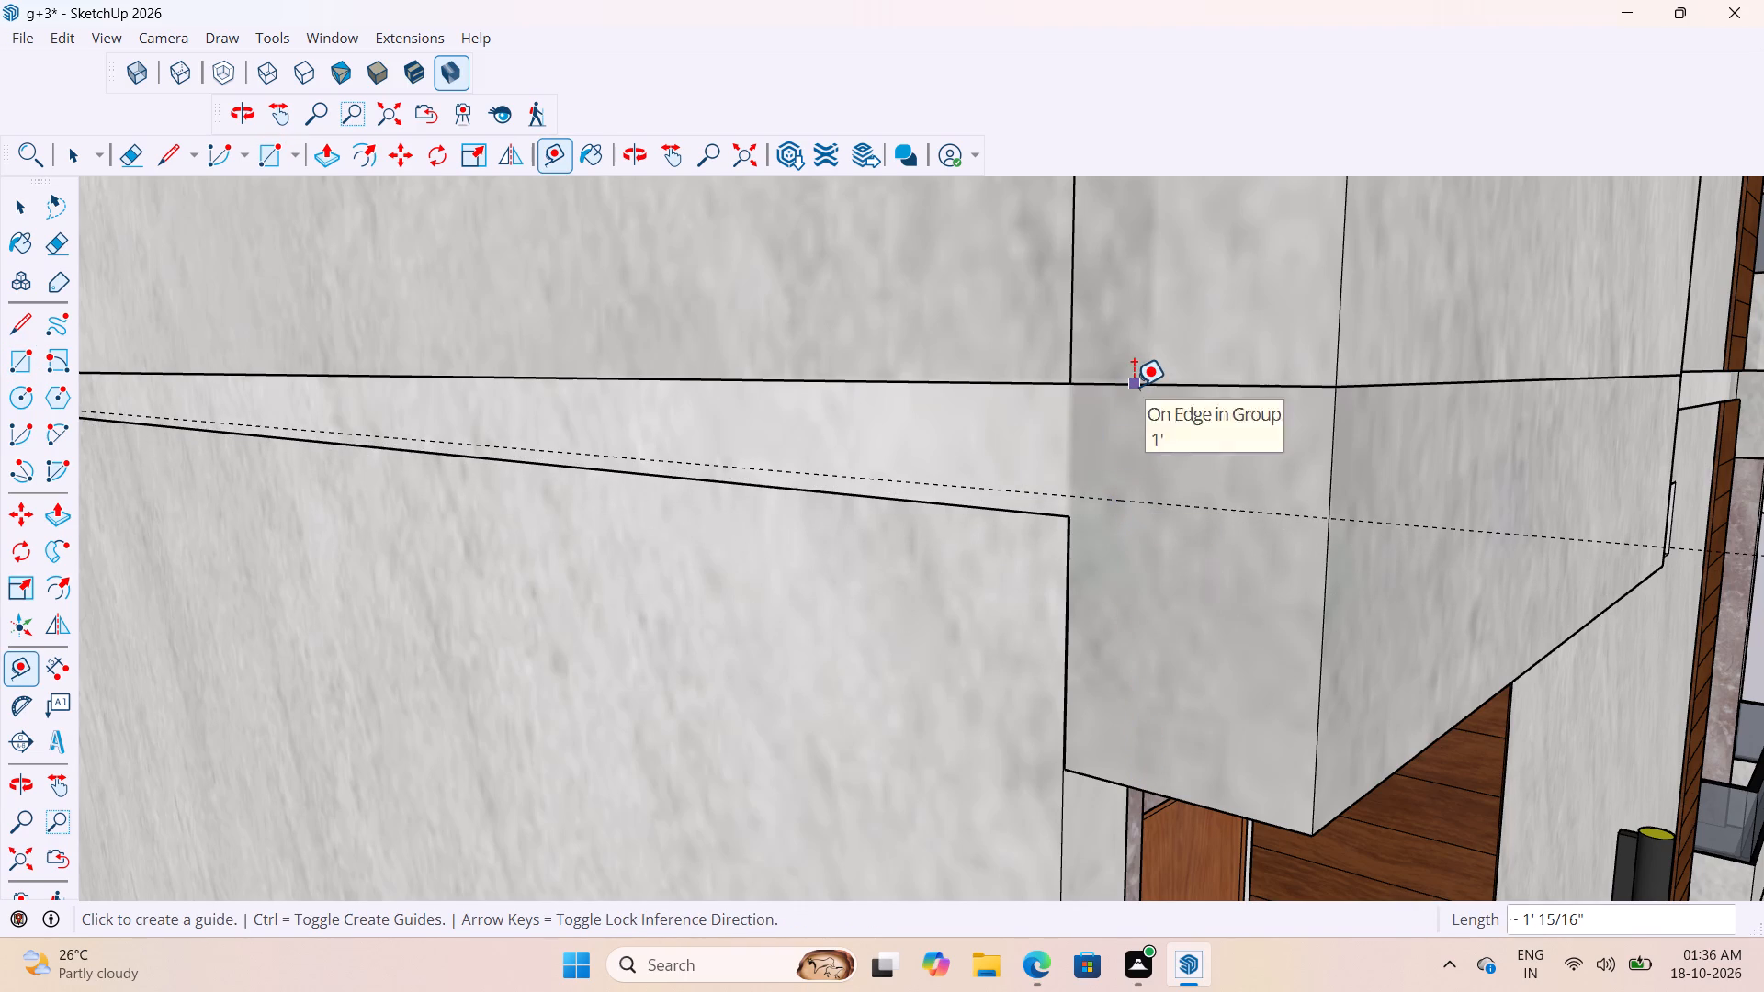
left_click(1134, 387)
left_click(1122, 452)
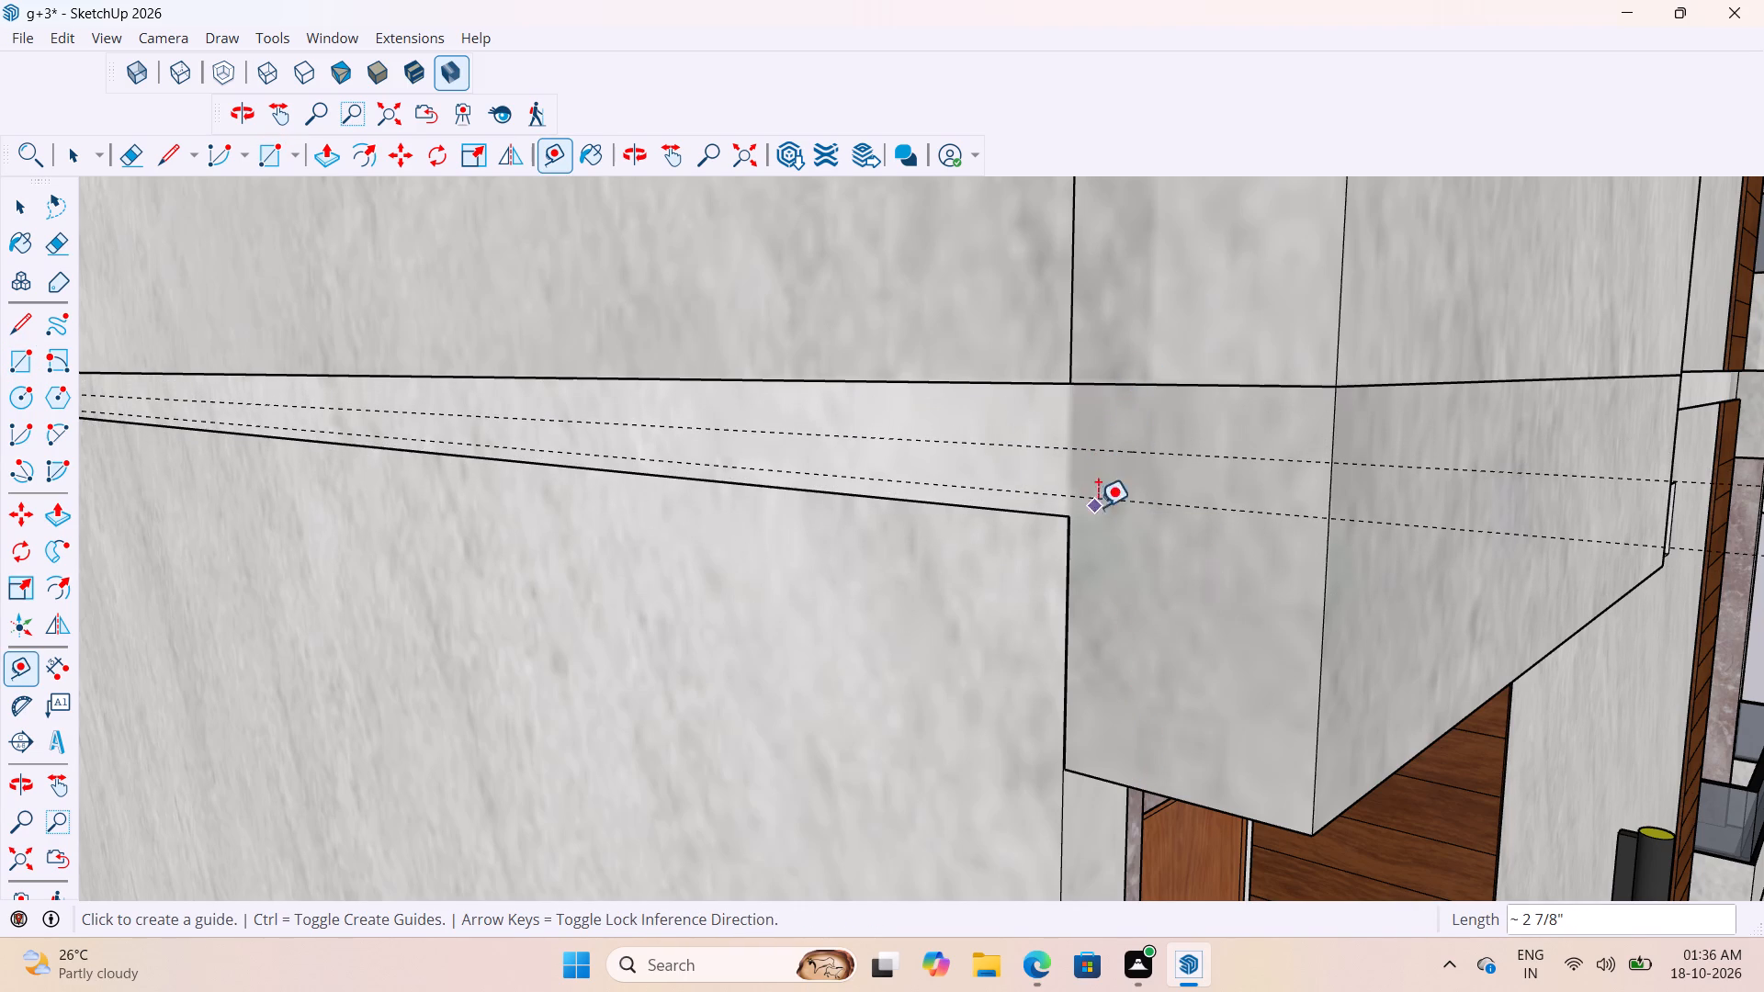
Draw a 2" by 2" square on the side facade's floor band, with its top edge on the upper guide.
scroll(1113, 508, "up", 3)
key("r")
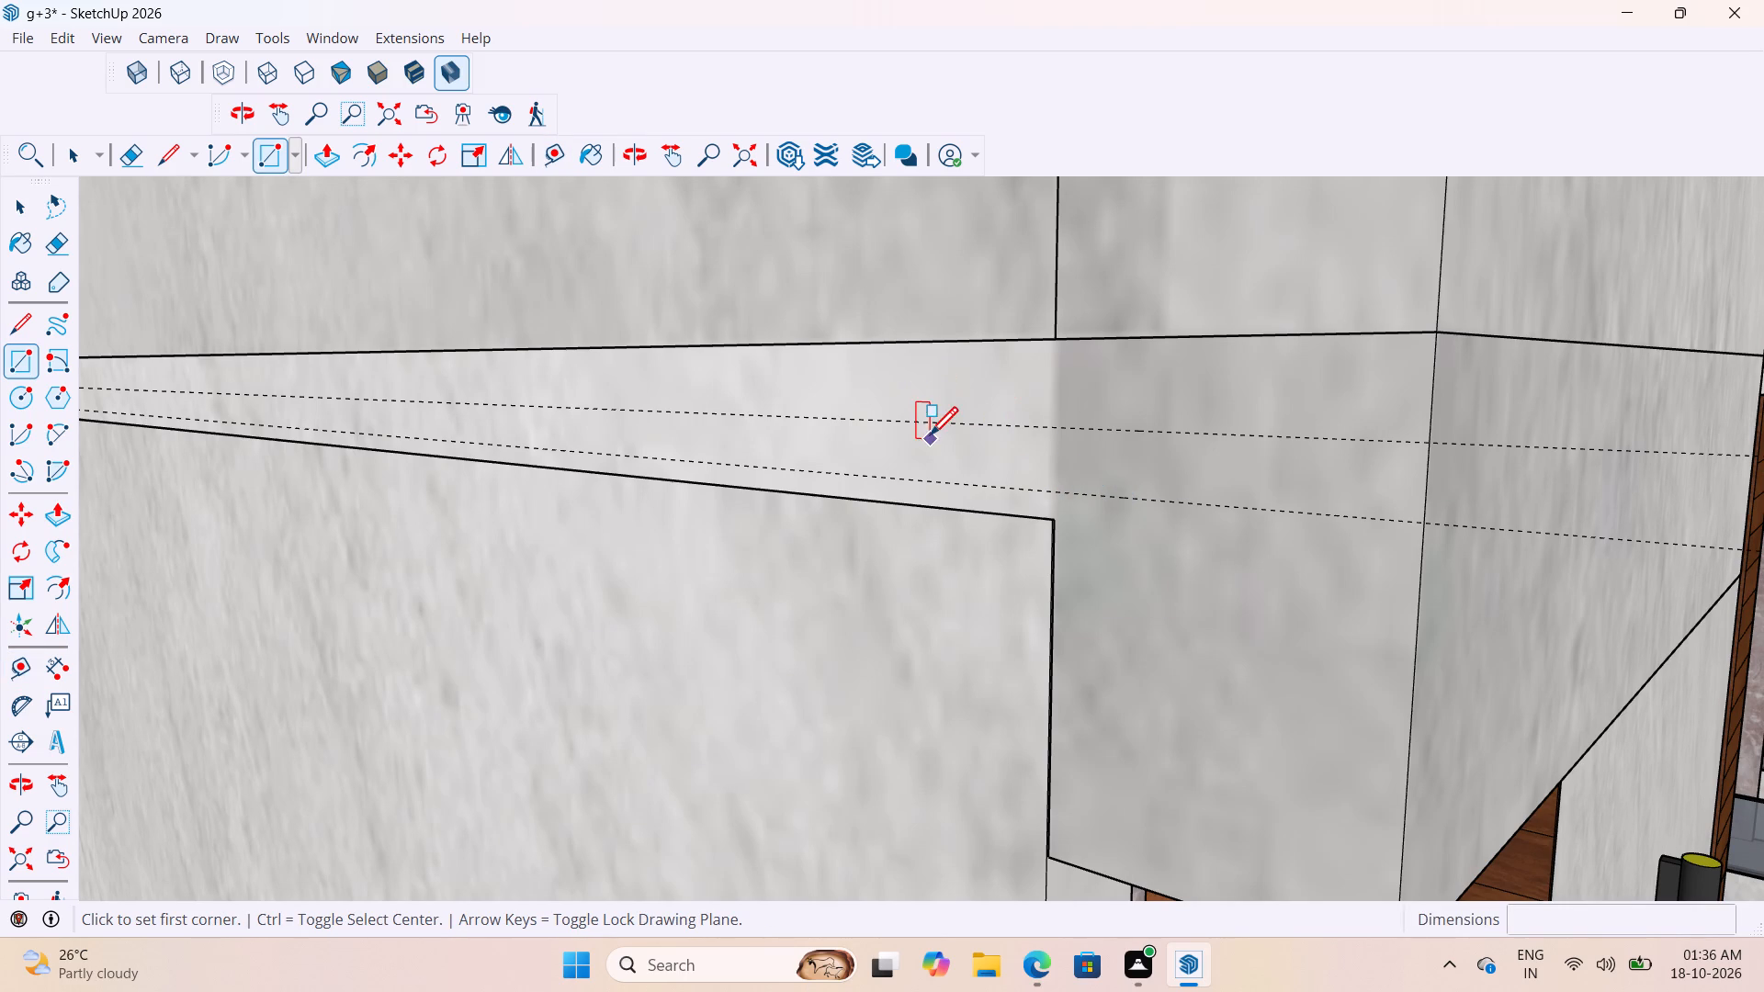
left_click(936, 426)
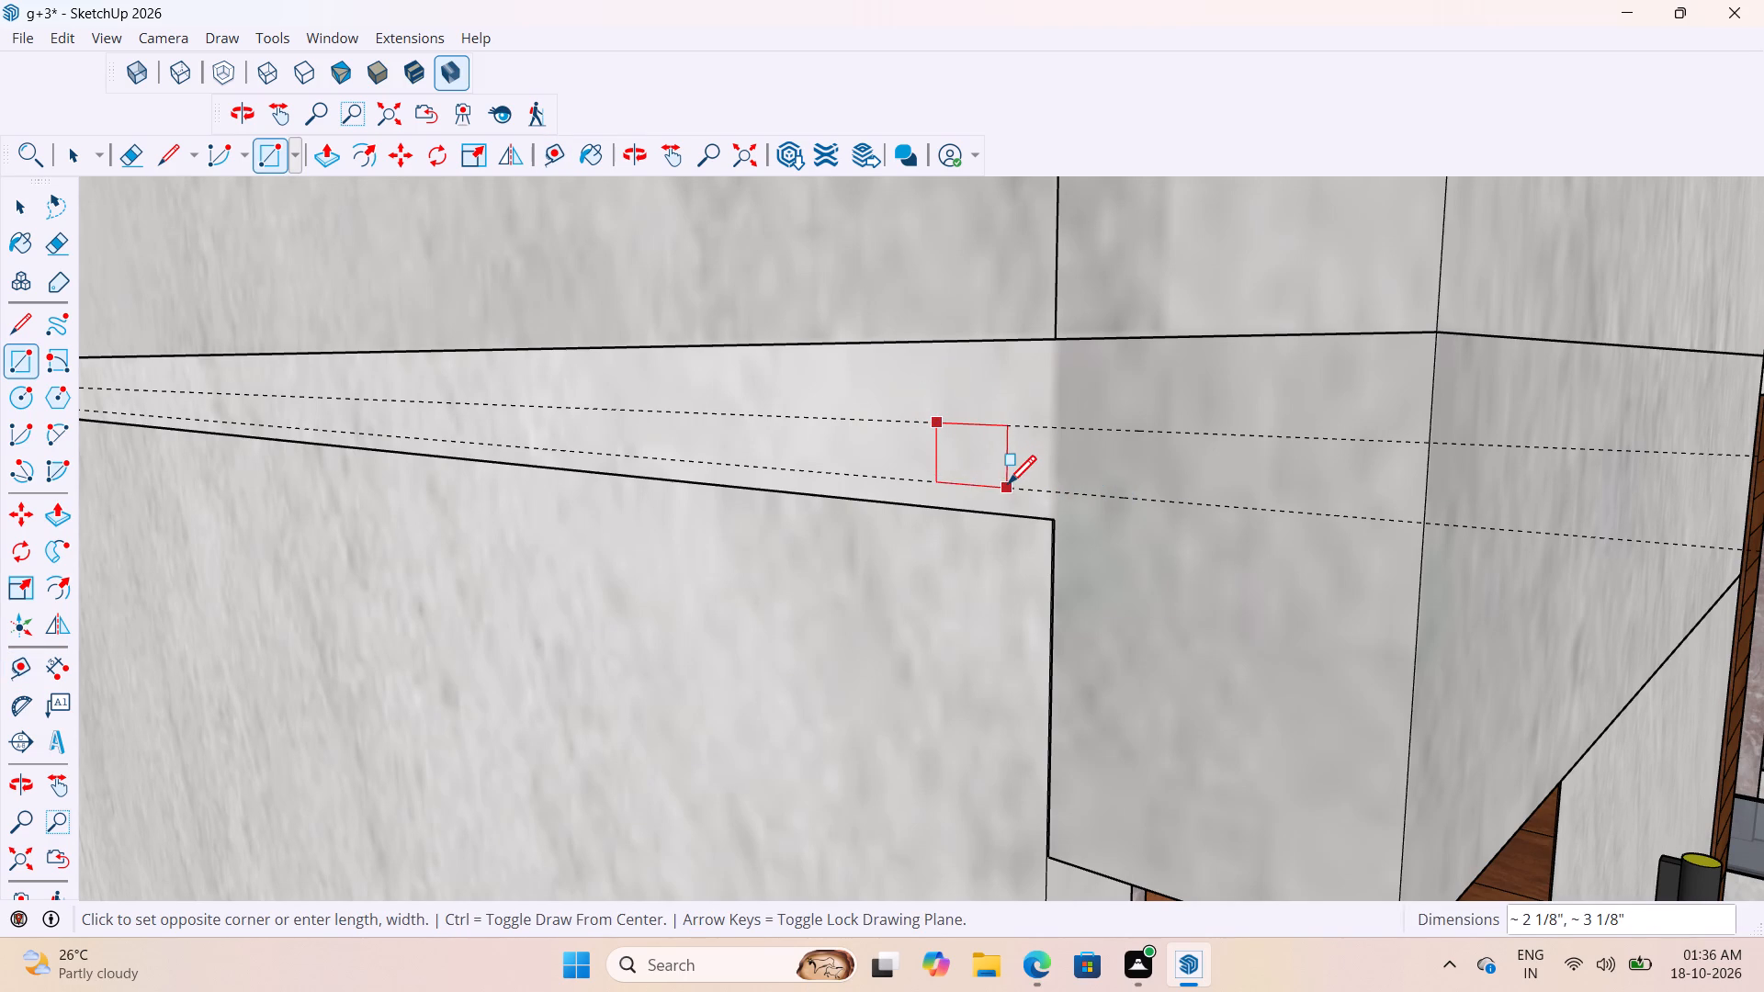
type("2\"")
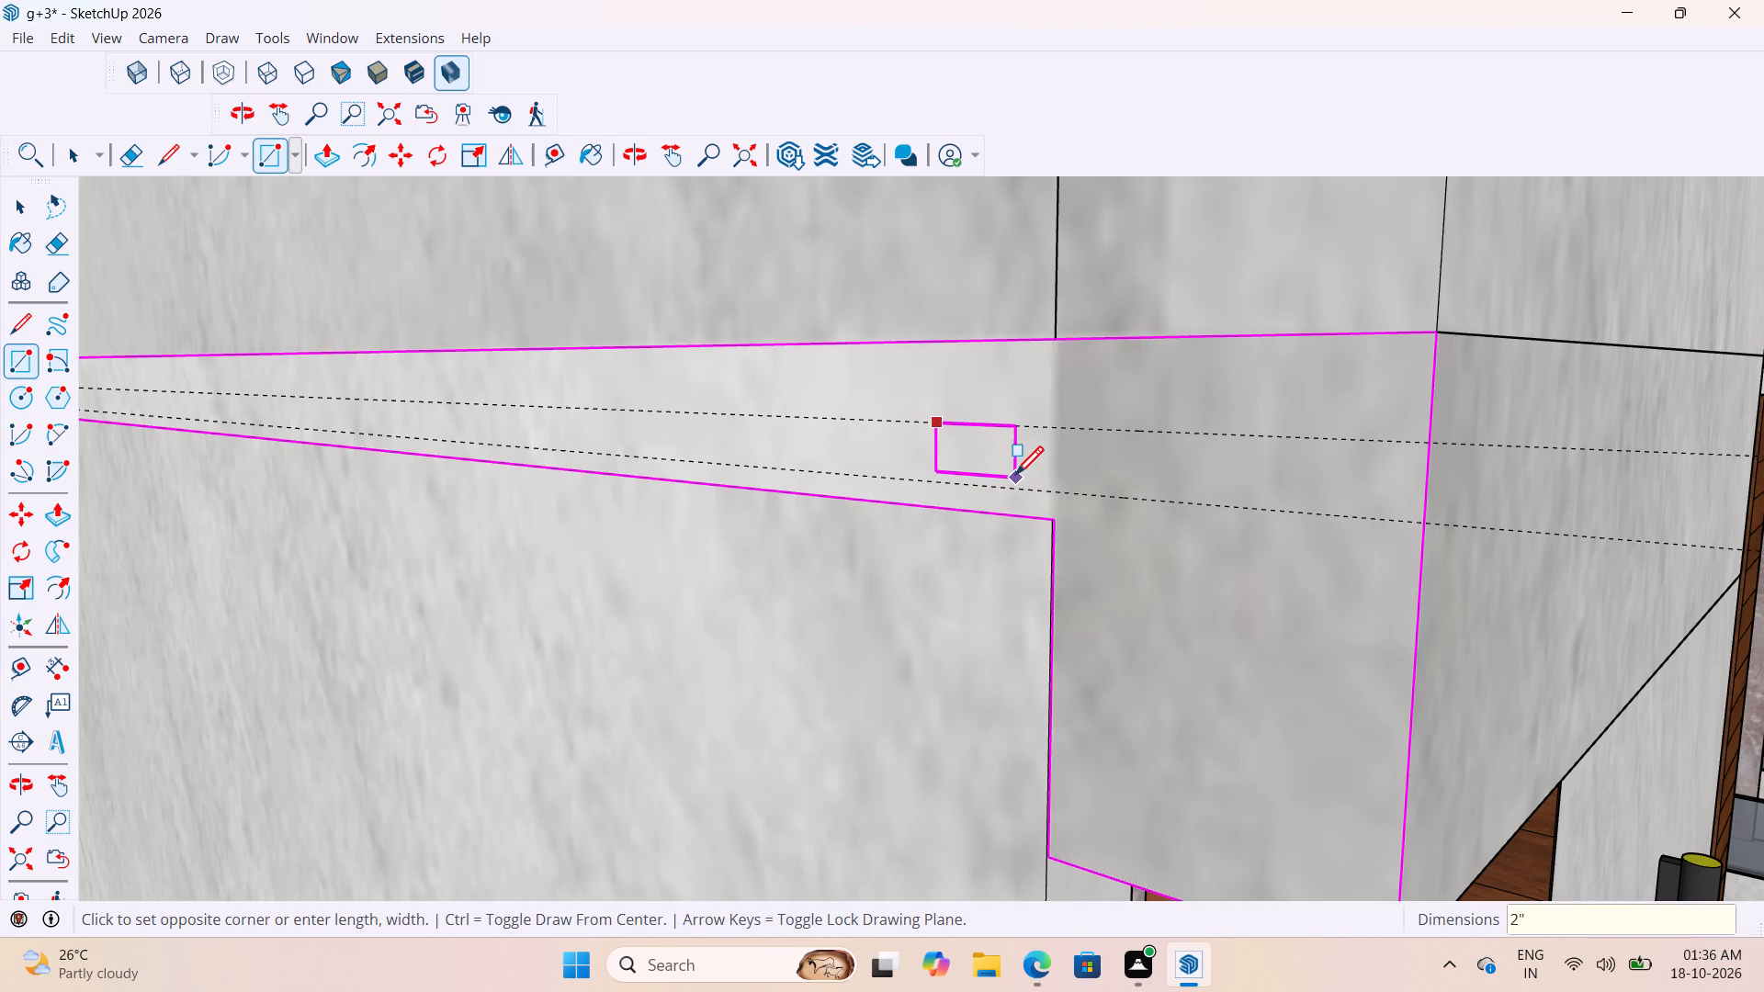
type(",2\"")
key("BackSpace")
key("BackSpace")
key("BackSpace")
key("BackSpace")
key("BackSpace")
type("2\"")
type(",2\"")
key("Return")
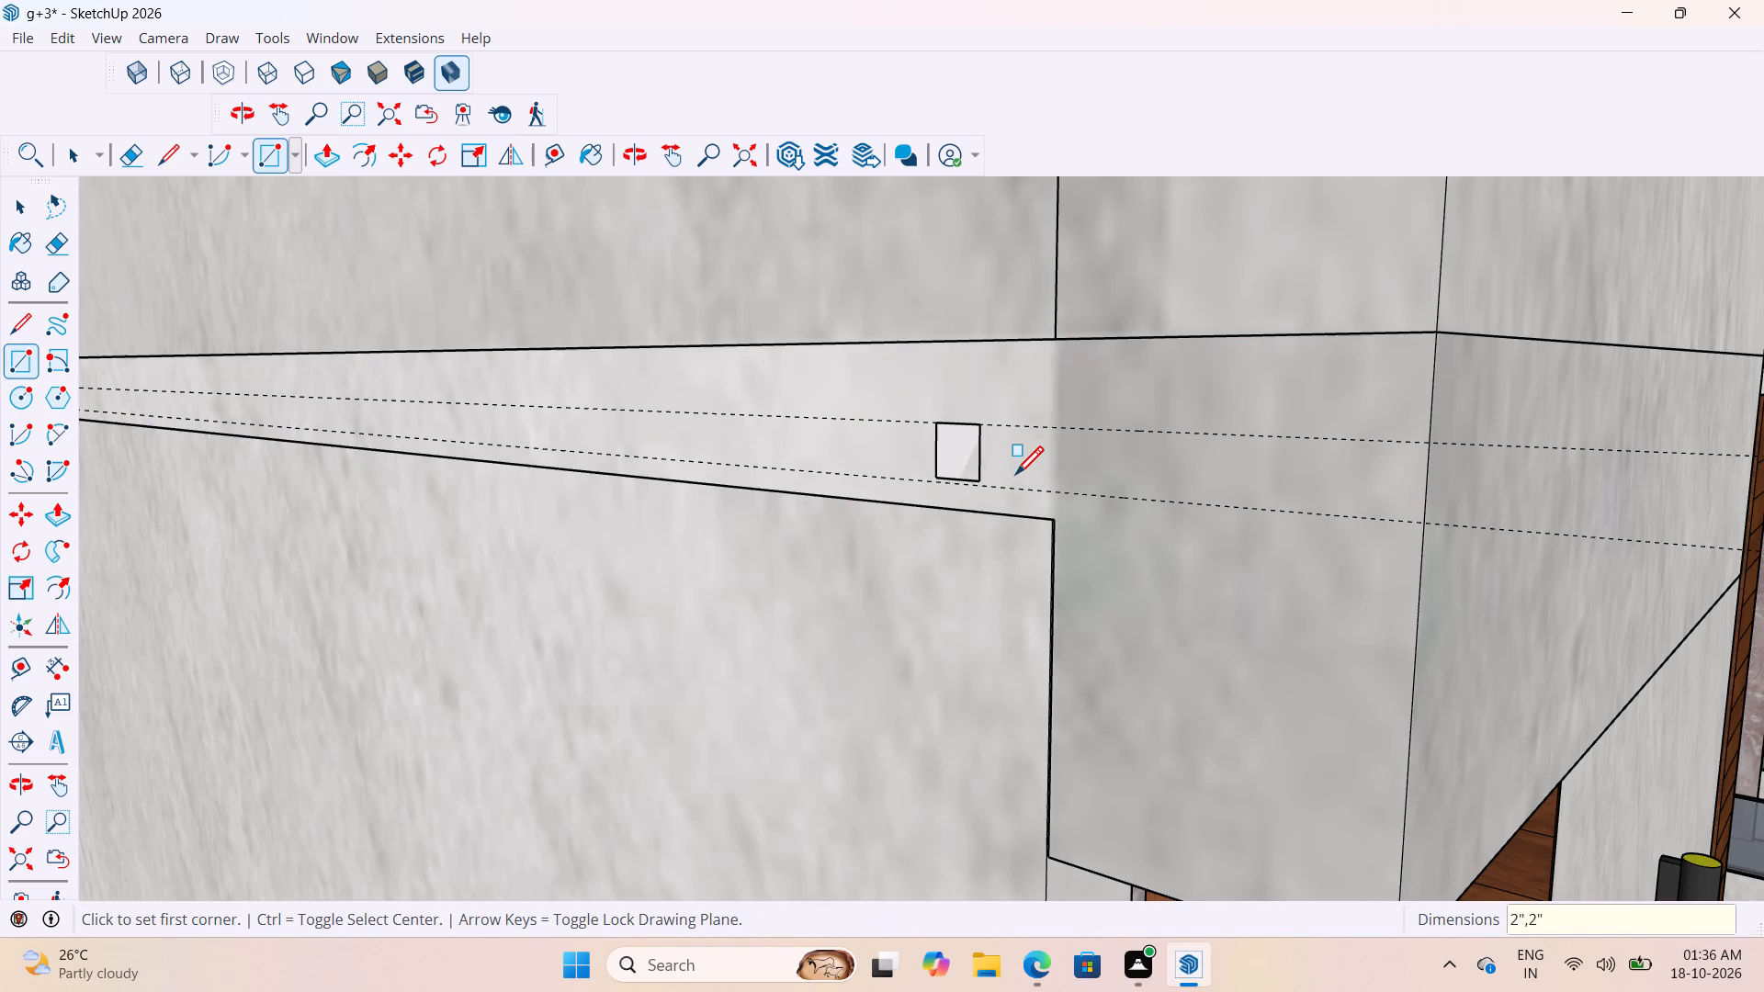
Move the lower guide up about 3/16" onto the bottom edge of the square.
scroll(998, 418, "up", 13)
scroll(957, 539, "down", 5)
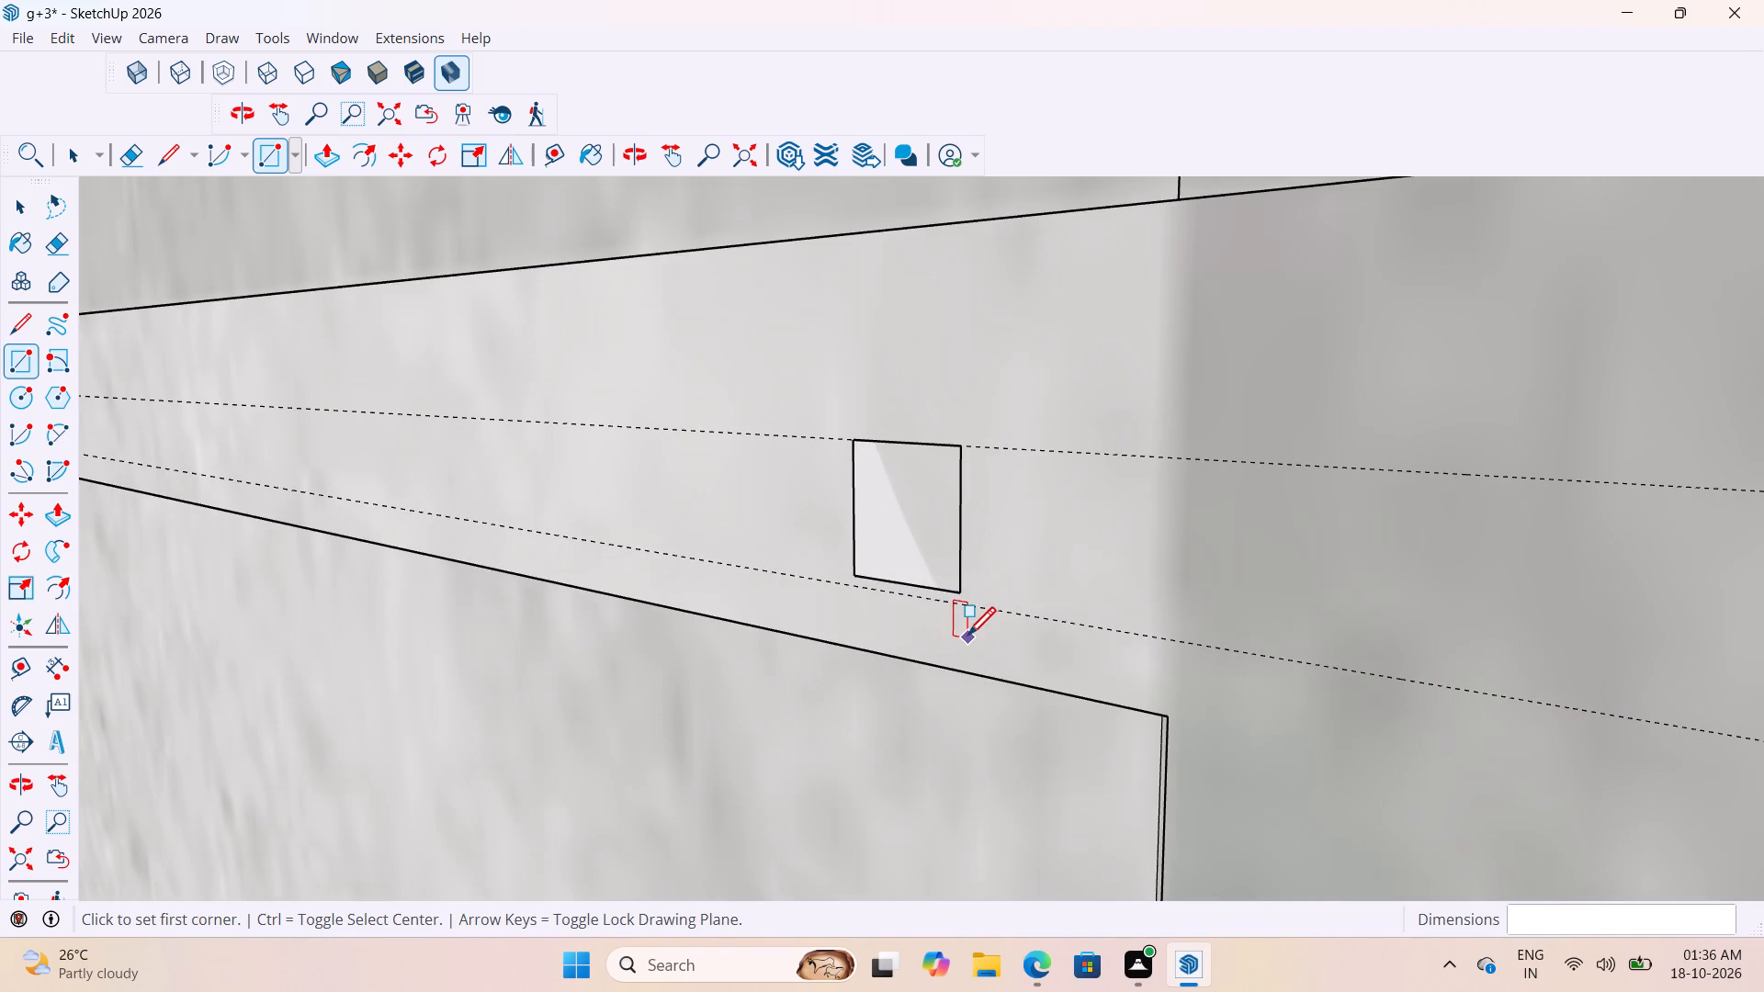
key("space")
left_click(1014, 610)
left_click(1014, 612)
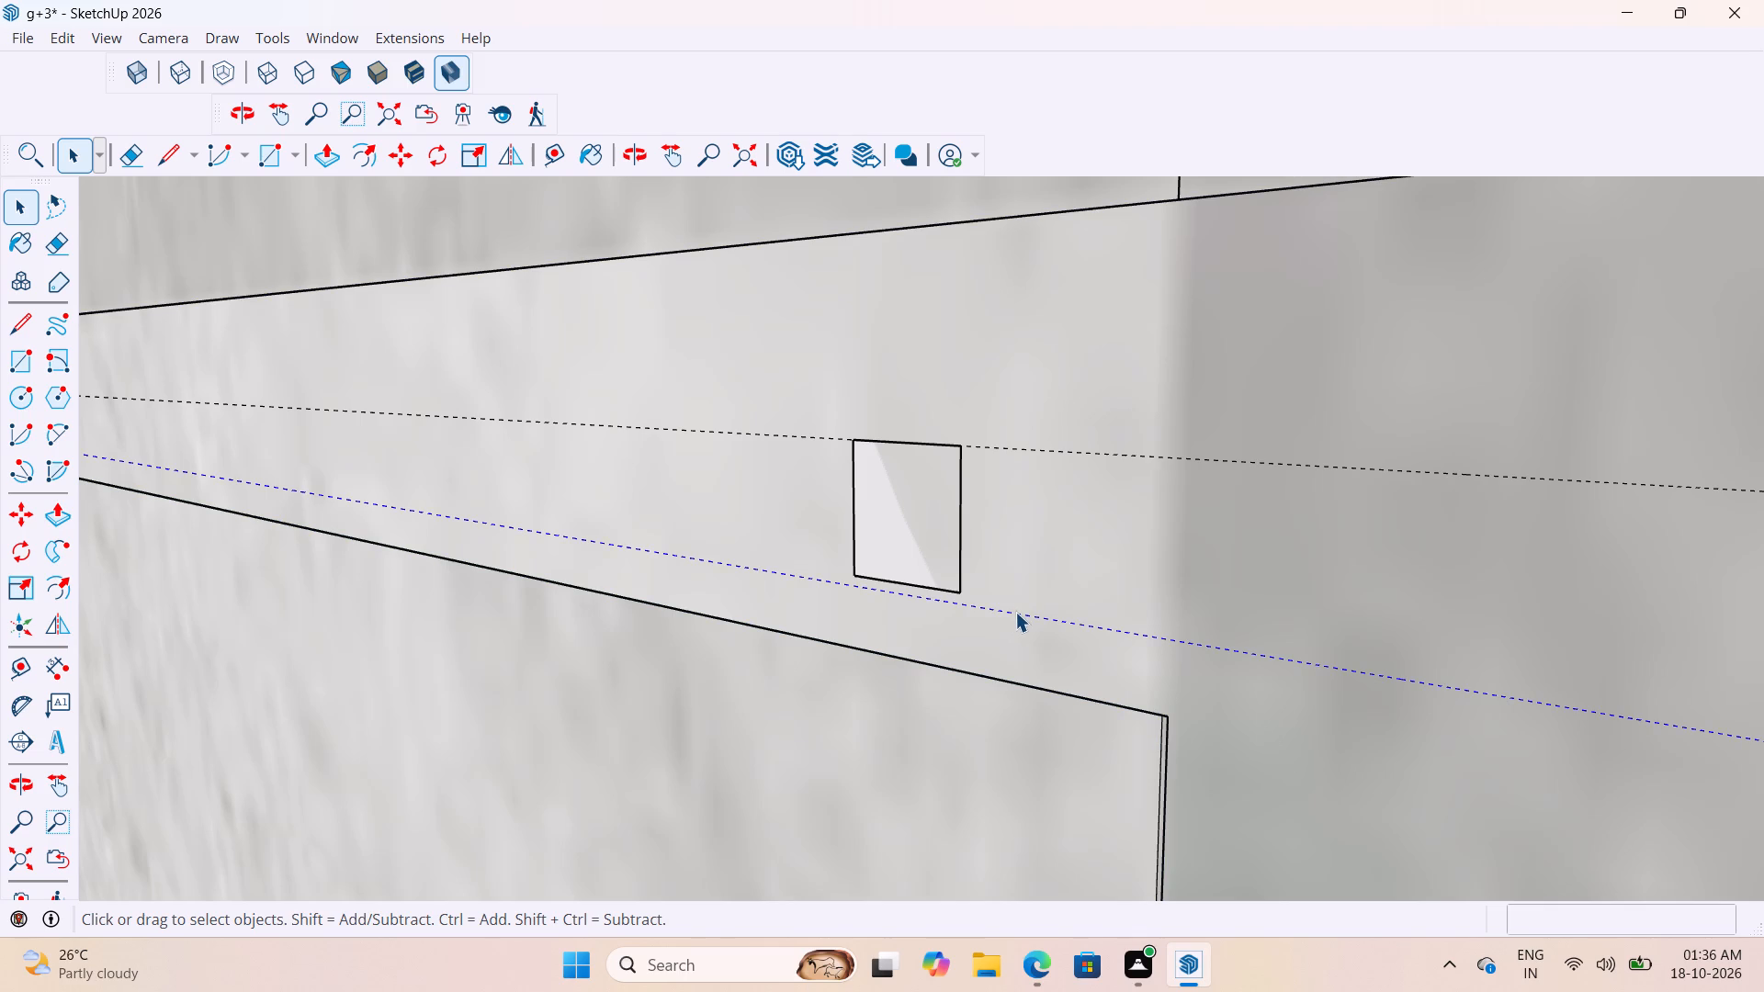
left_click(1016, 612)
key("m")
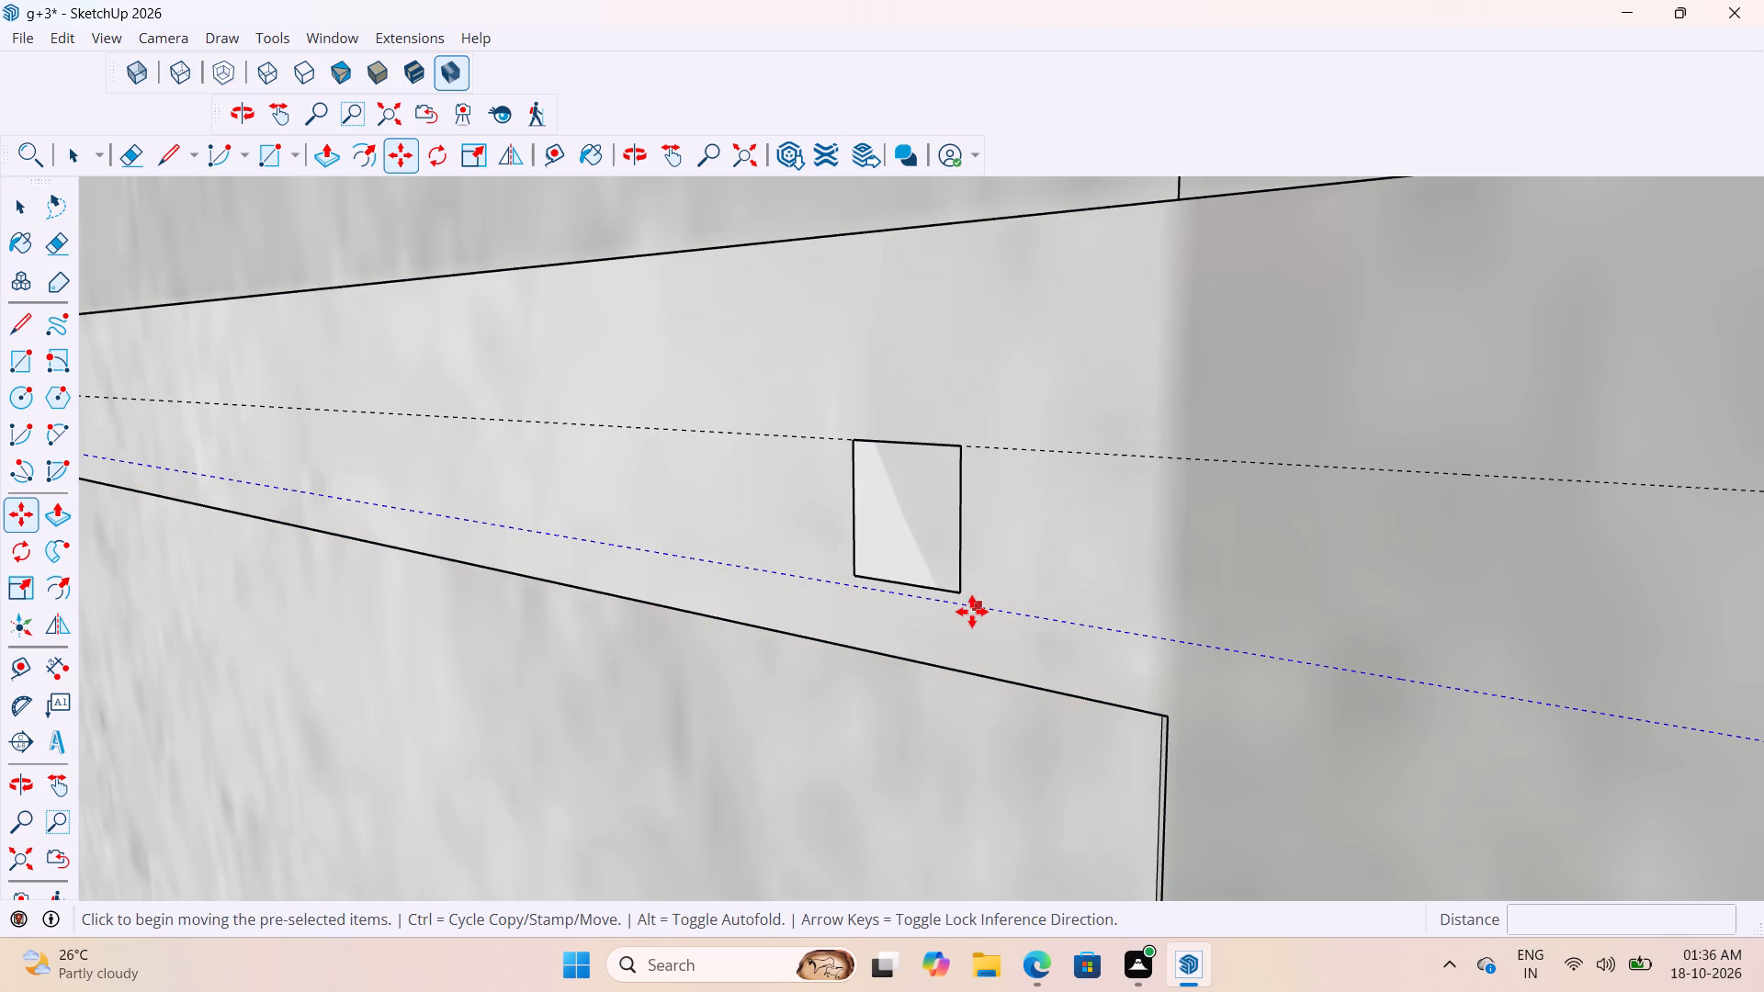
scroll(966, 612, "up", 3)
left_click(963, 608)
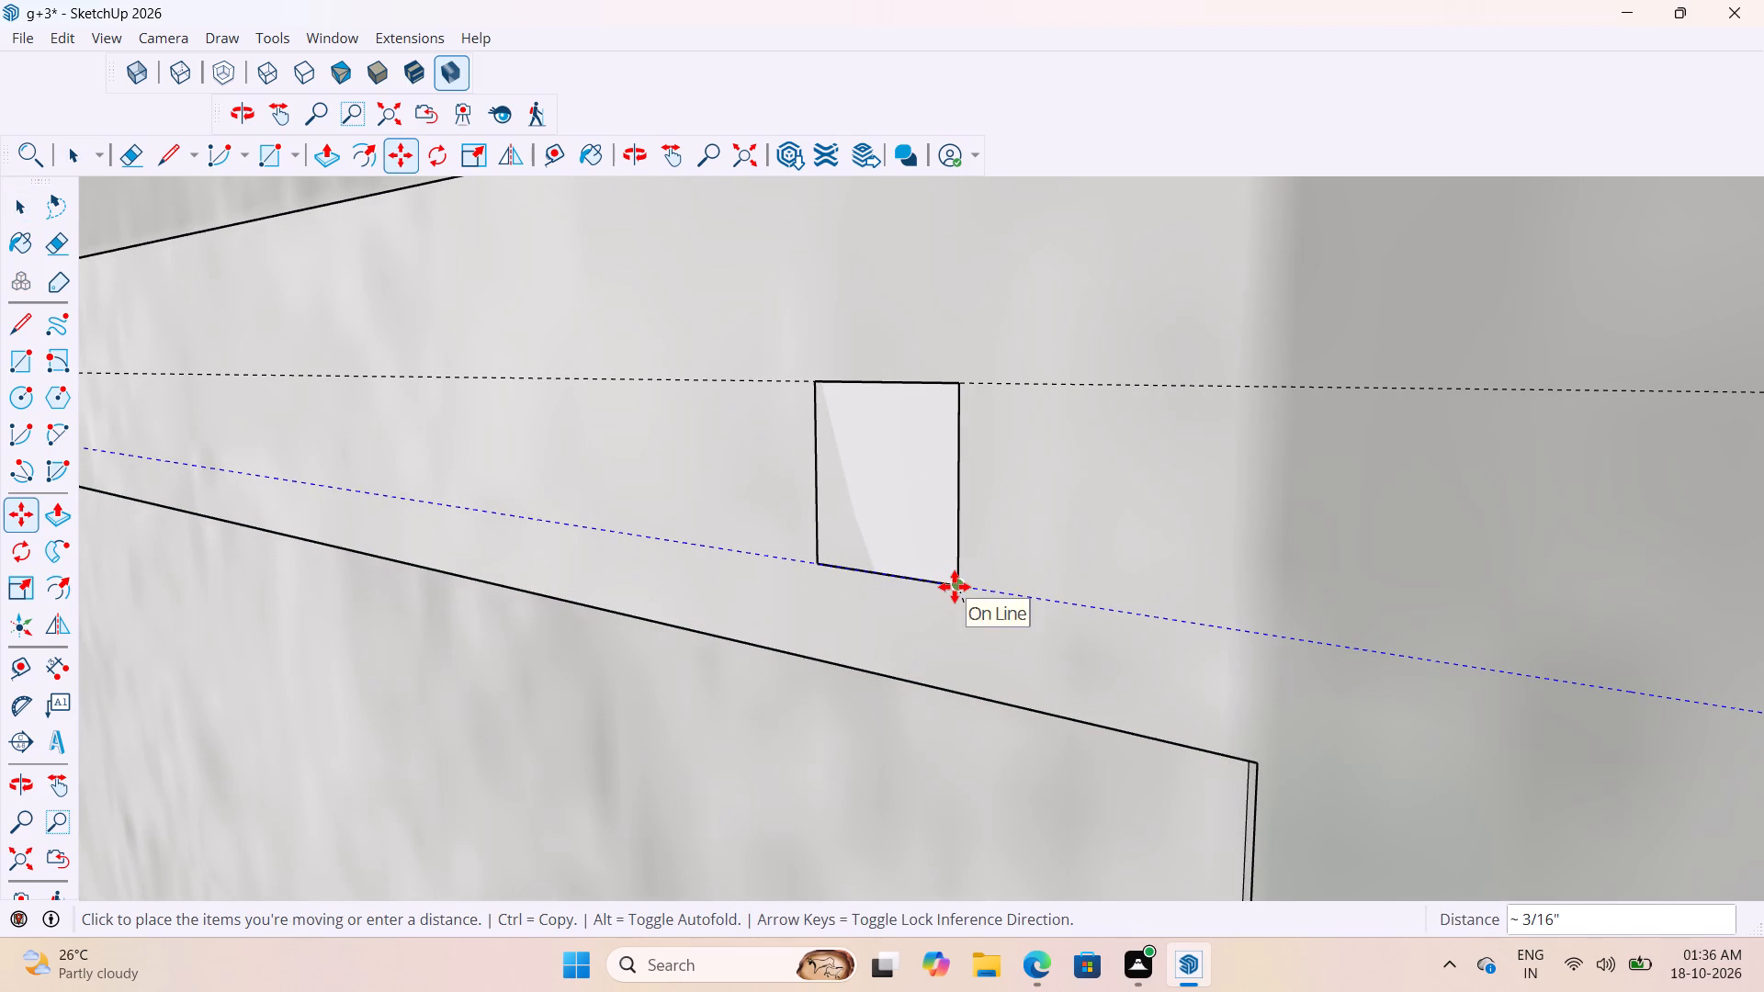
left_click(955, 587)
Push/Pull the square's face 0.5" out from the side facade's floor band.
scroll(949, 633, "down", 9)
key("space")
double_click(933, 588)
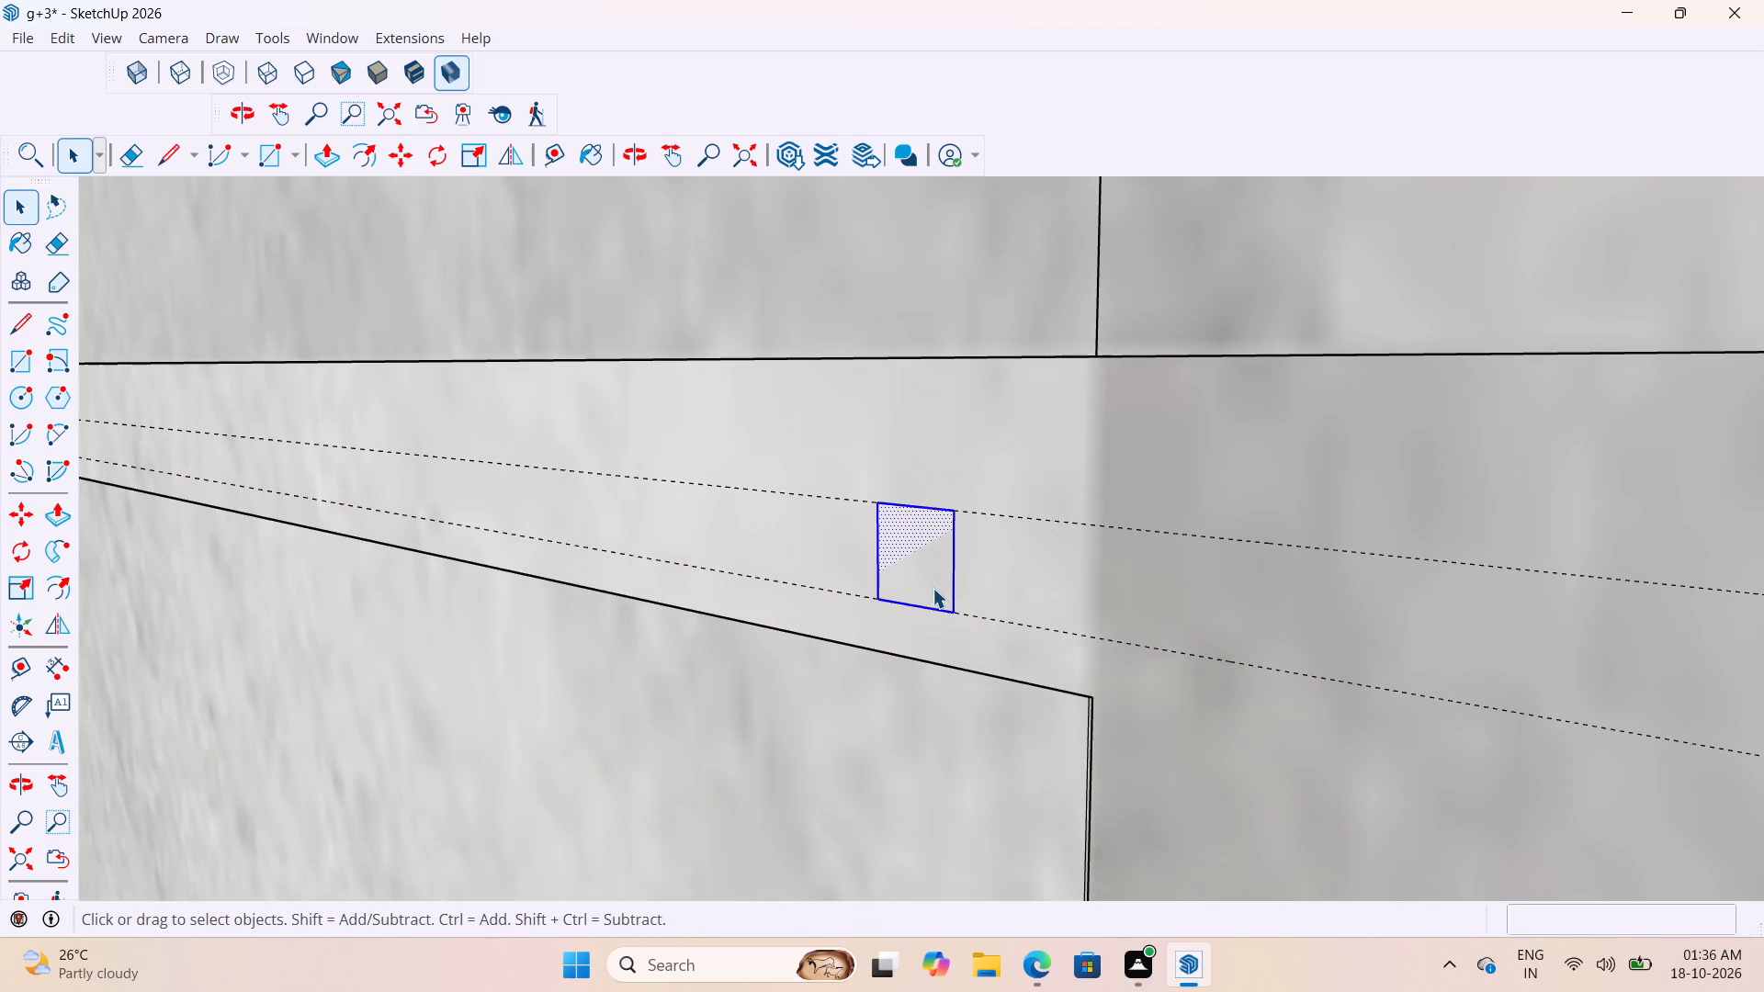
key("p")
left_click(924, 564)
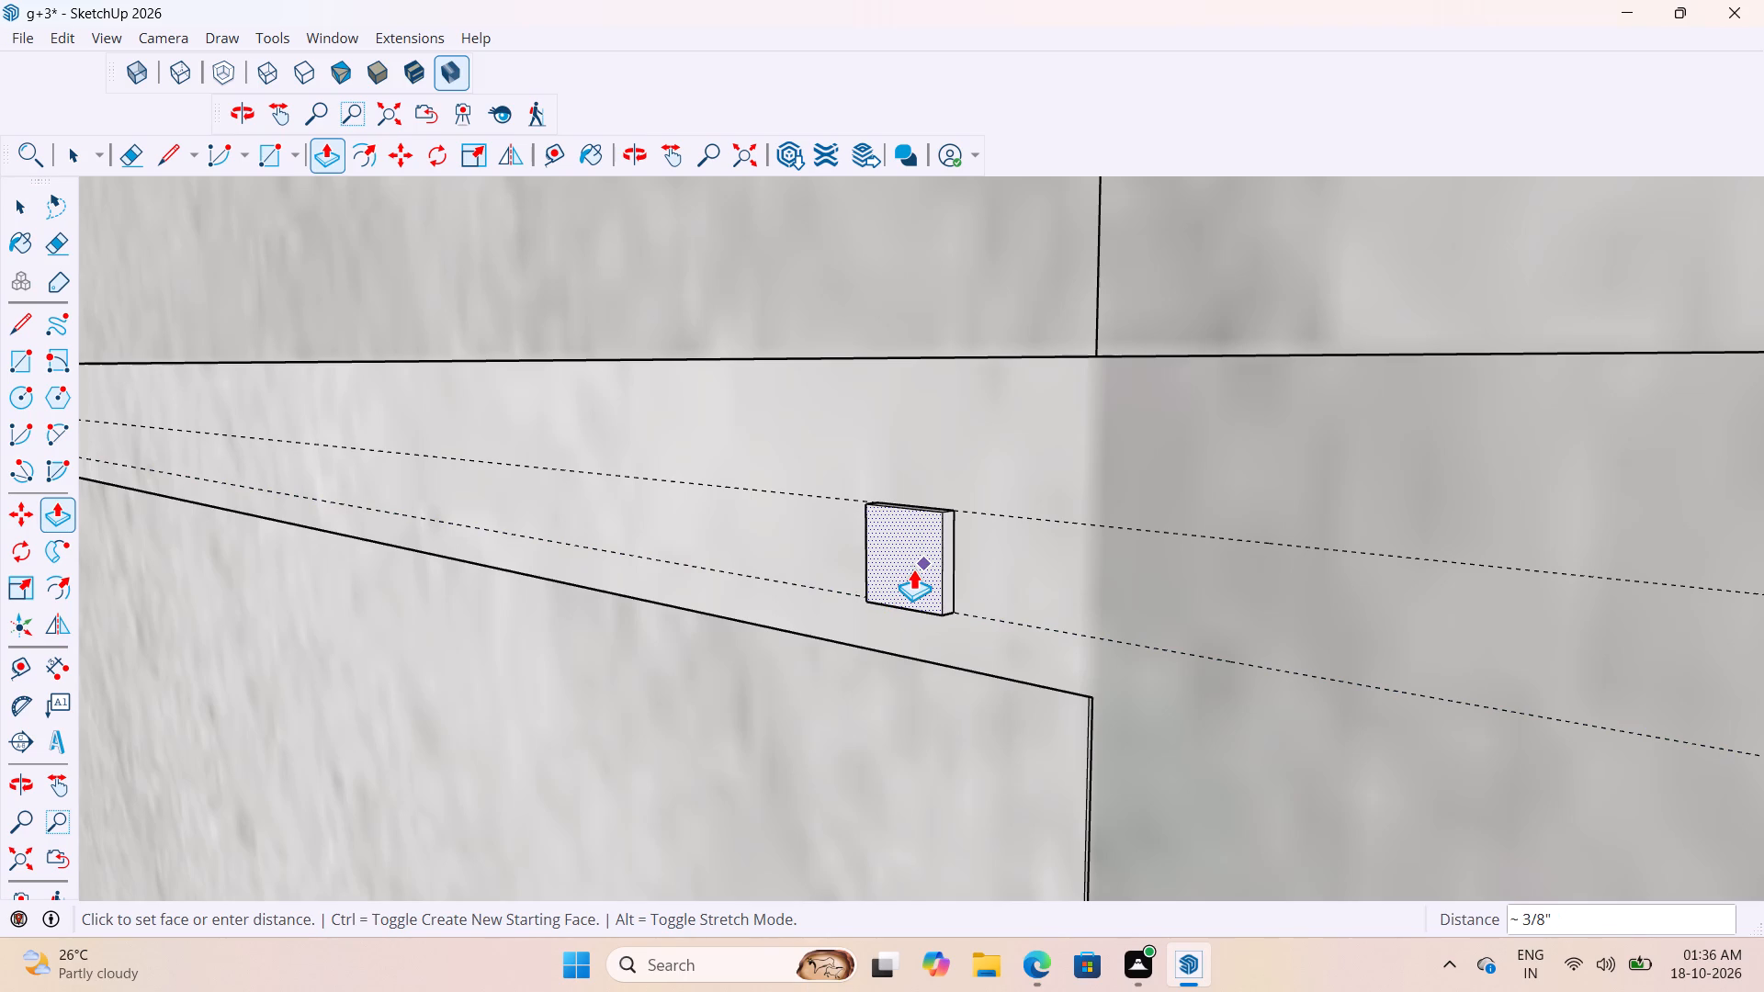
key("1")
key("BackSpace")
key("BackSpace")
type("0.5\"")
key("Return")
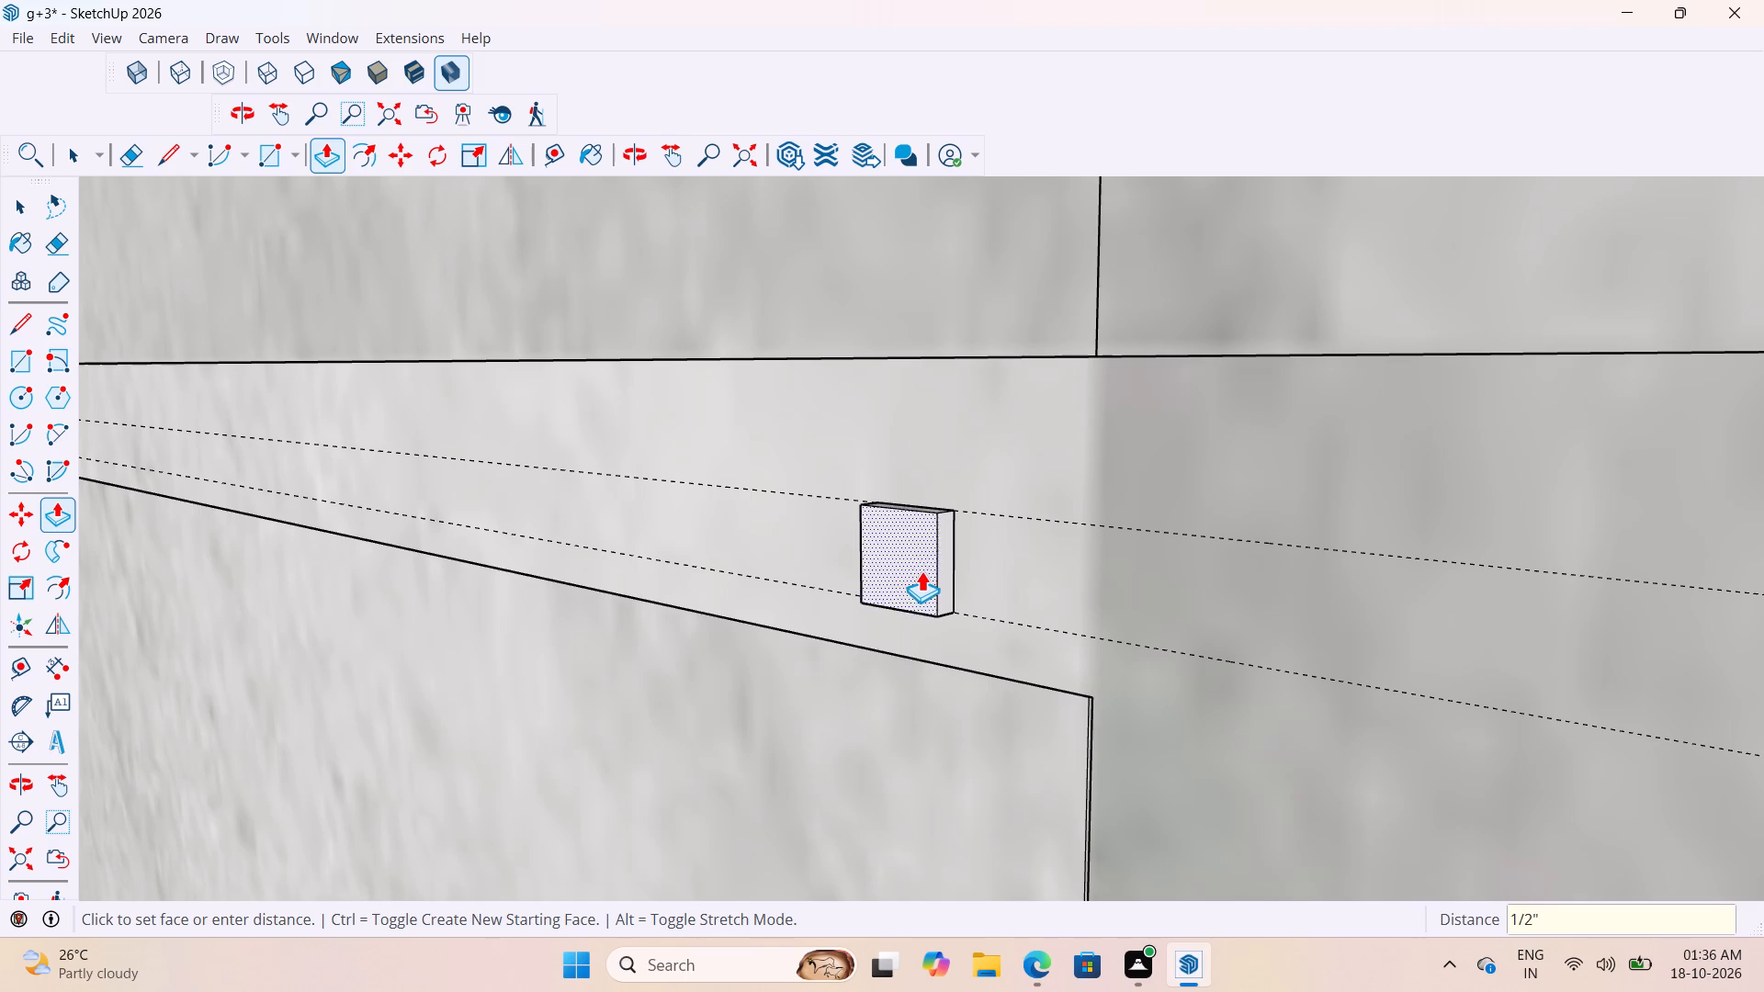
Extend the block's side face about 1' 3" along the band to the balcony's corner edge, forming a strip.
scroll(943, 566, "up", 6)
left_click(947, 572)
scroll(942, 535, "down", 12)
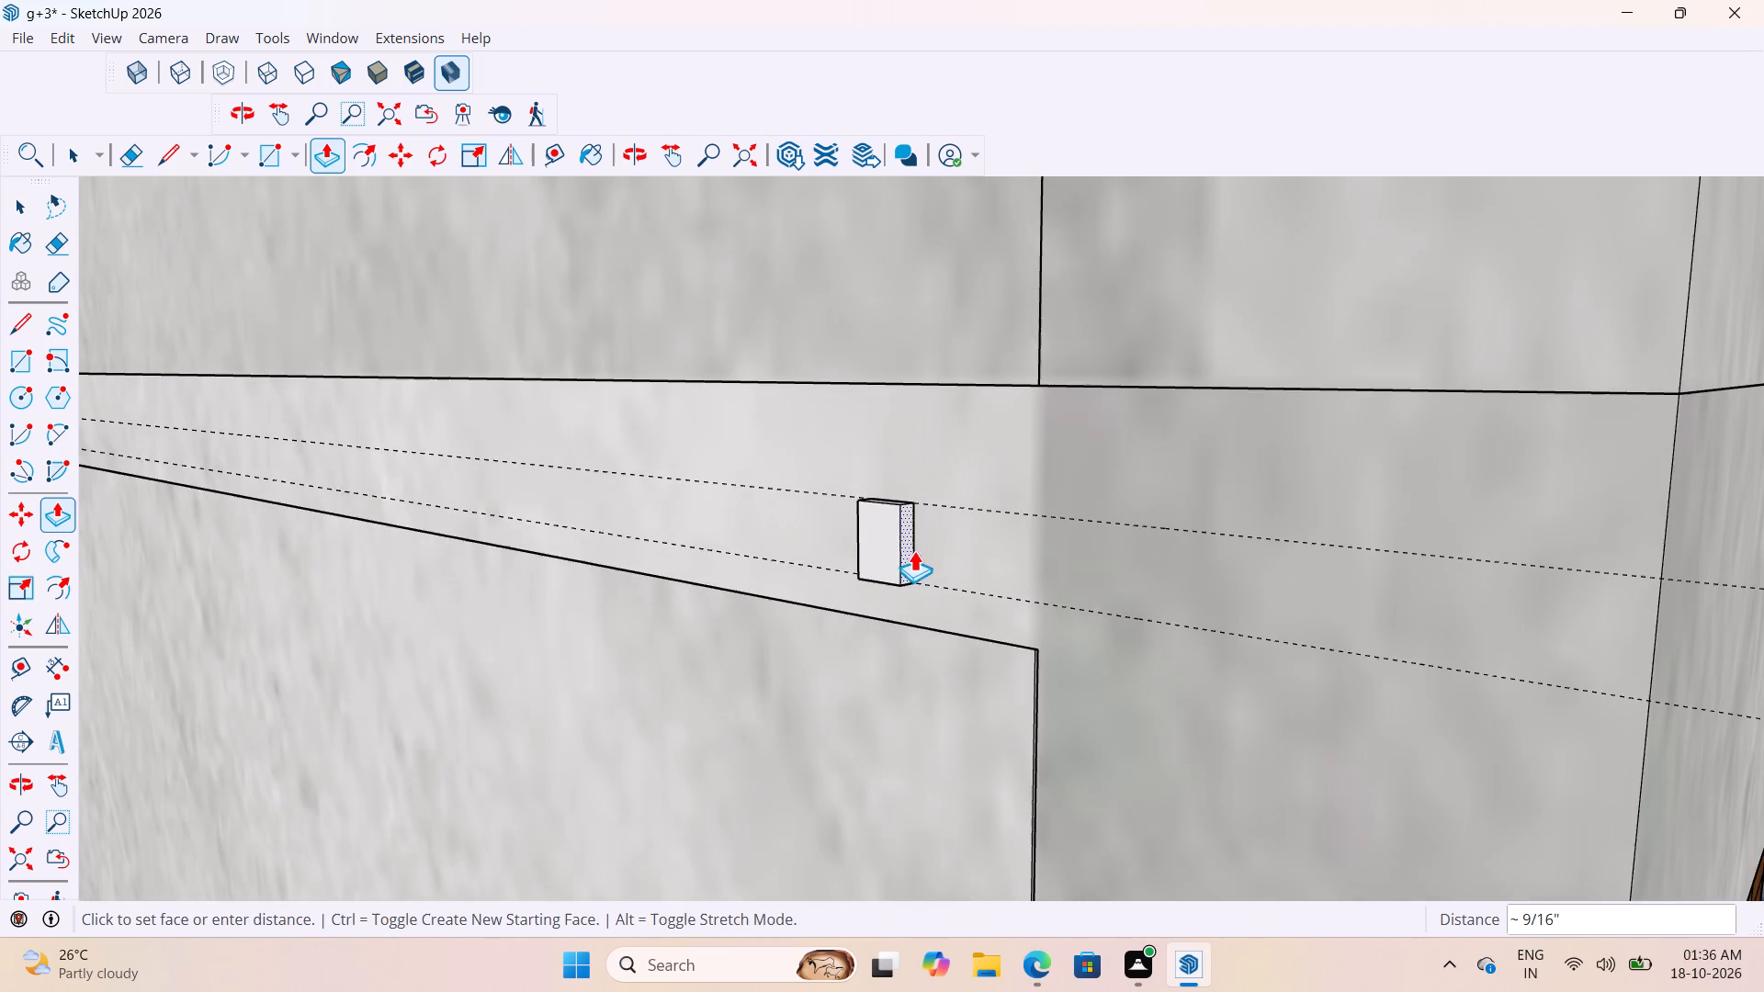
scroll(912, 549, "down", 17)
scroll(992, 549, "up", 4)
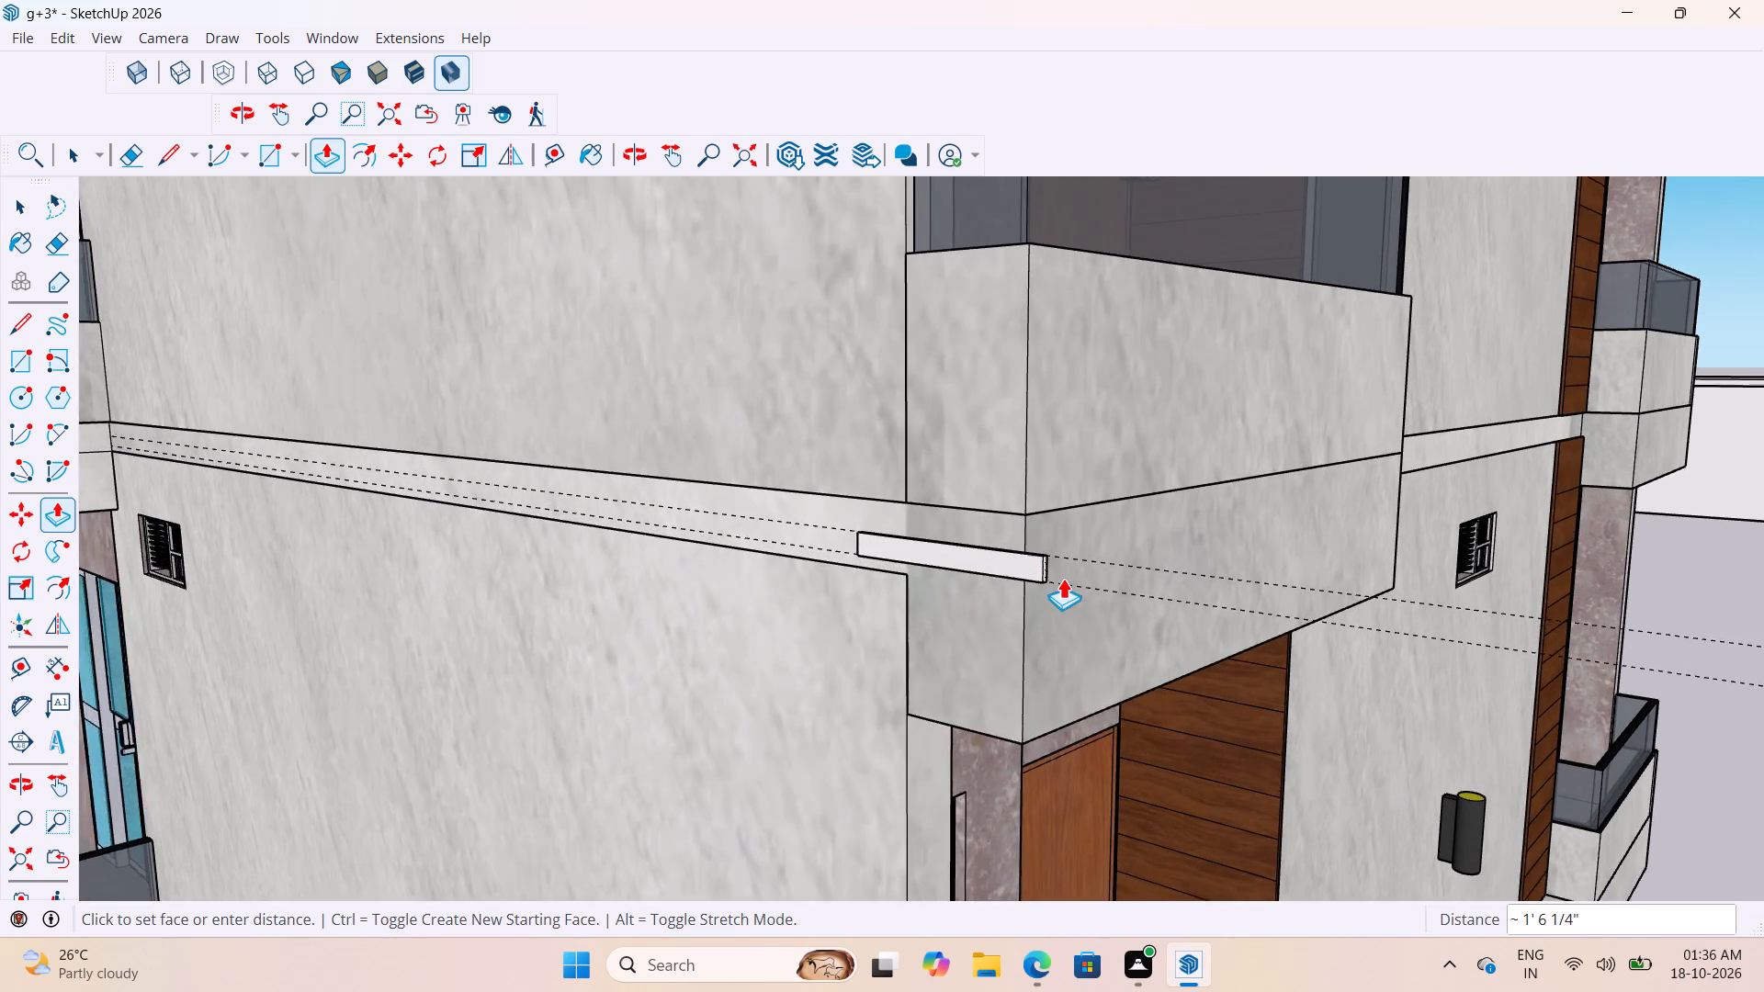
scroll(1063, 578, "up", 8)
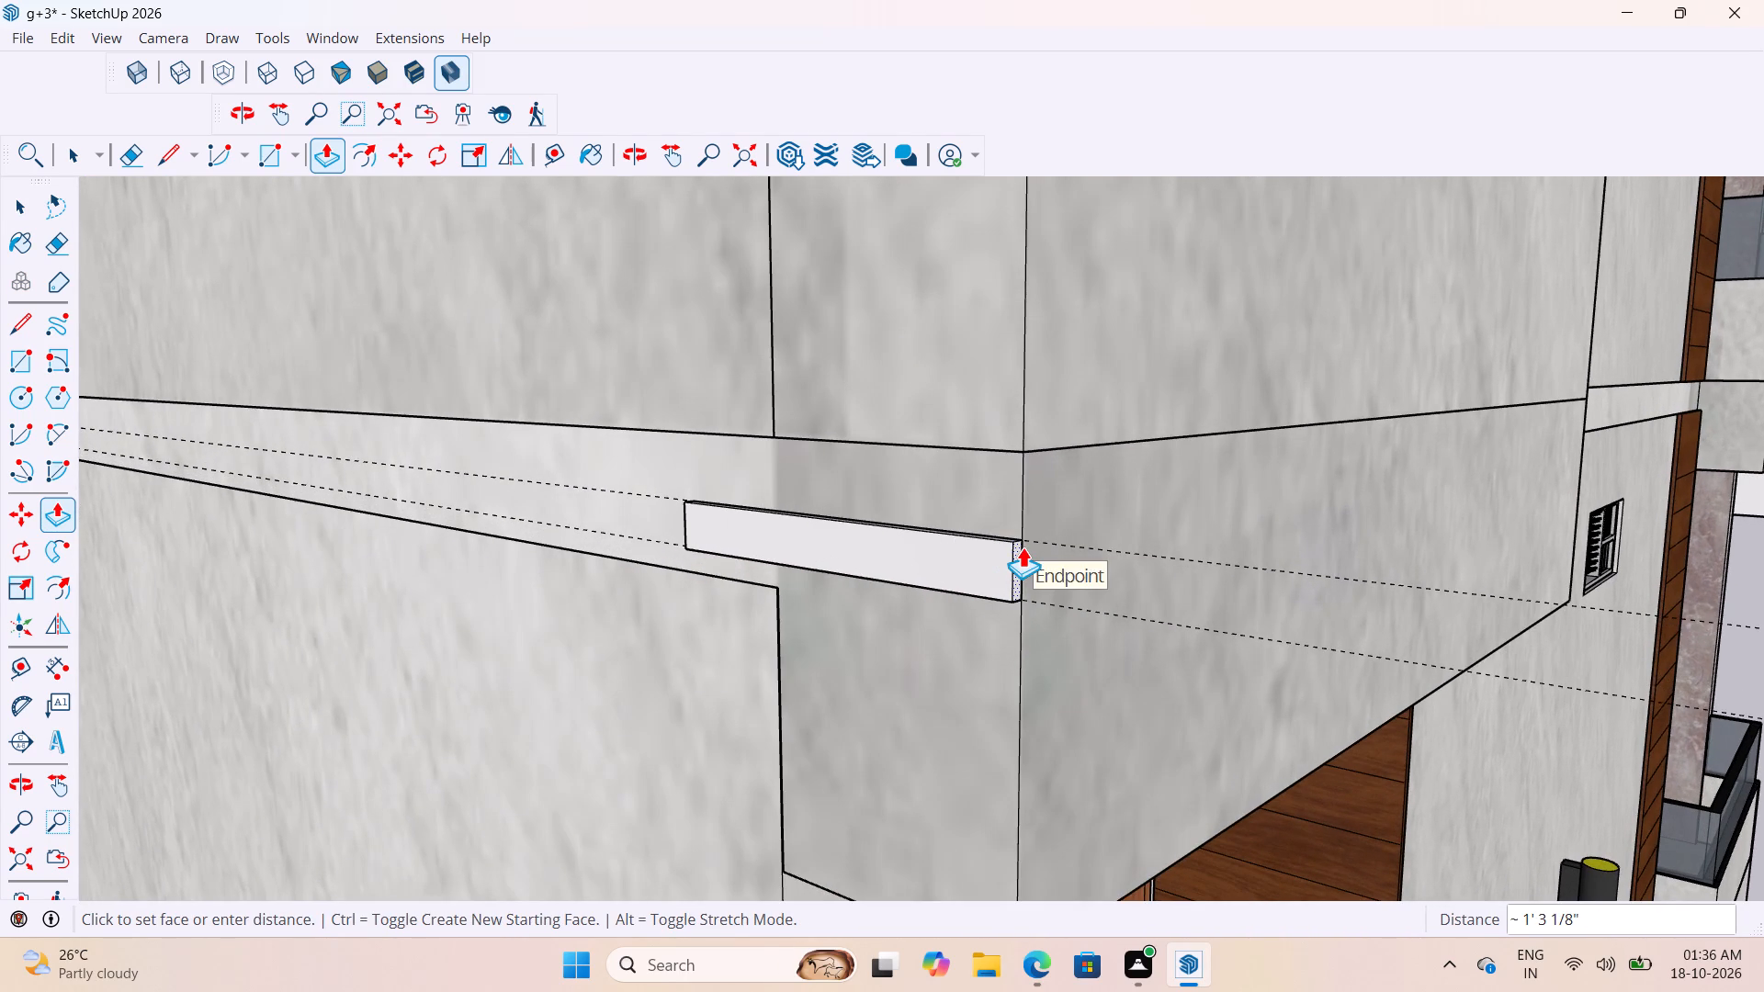
left_click(1023, 547)
scroll(1037, 565, "up", 4)
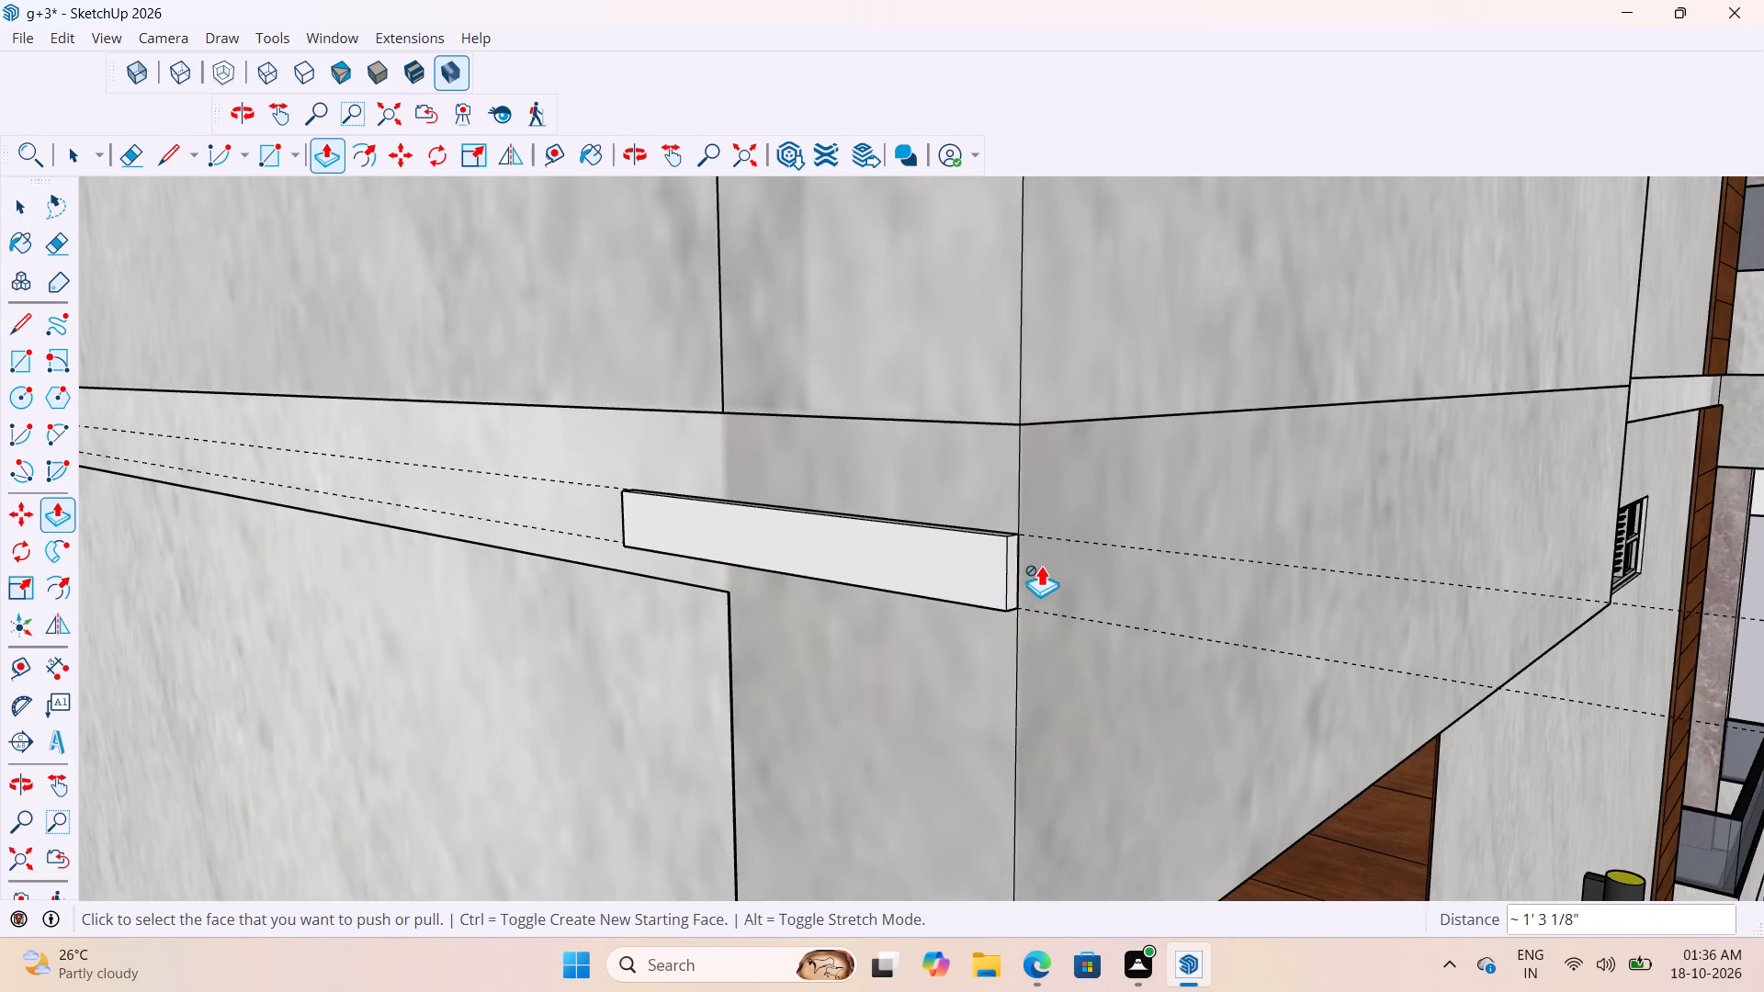
Push/Pull the strip's end face at the balcony corner out by 0.1".
scroll(1036, 564, "up", 6)
key("space")
scroll(1004, 565, "up", 2)
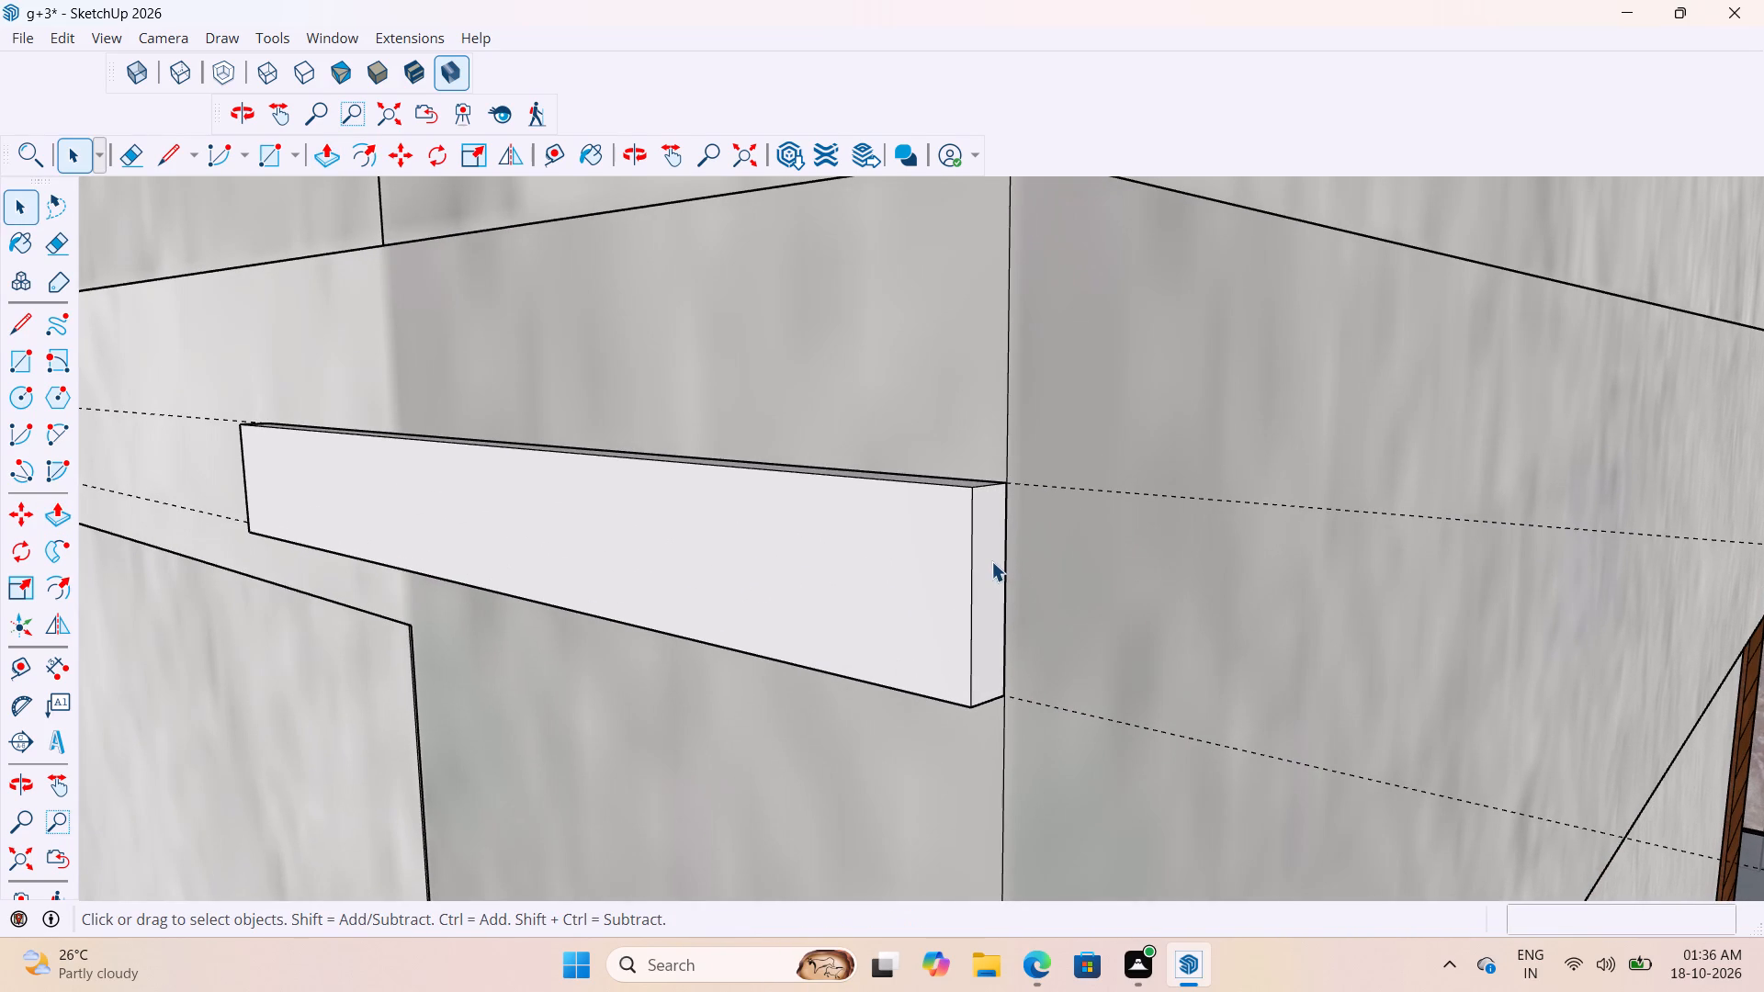
left_click(991, 561)
key("p")
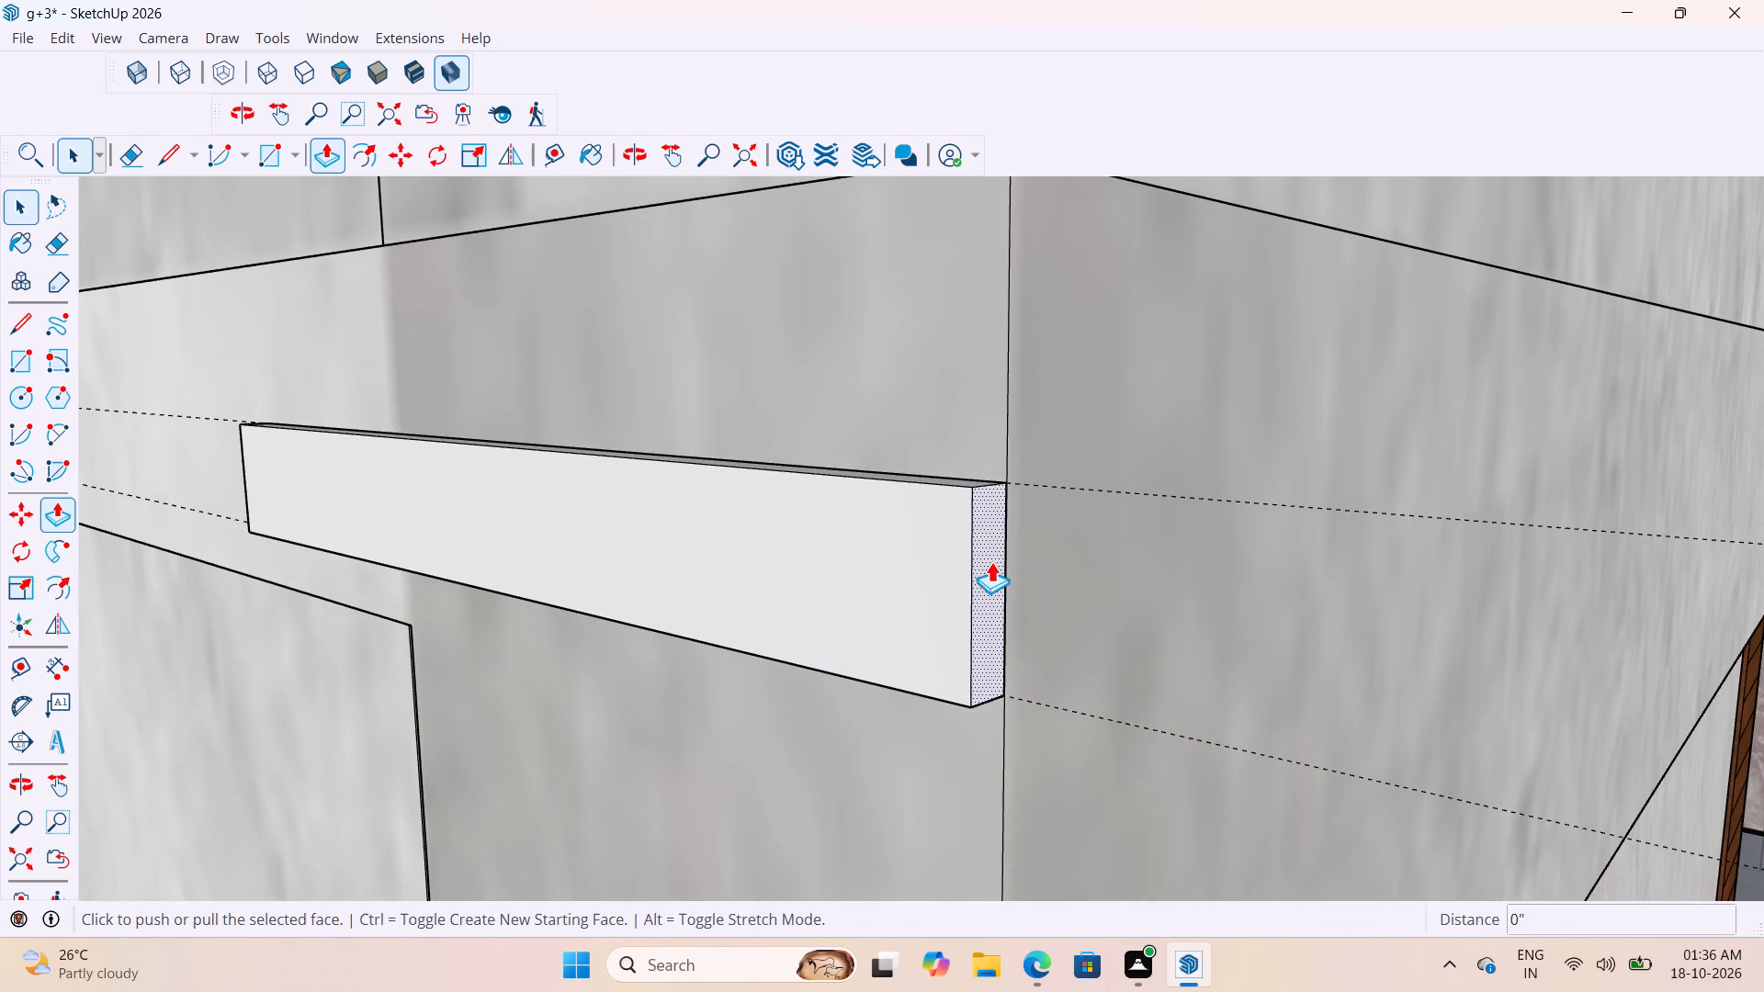
left_click(991, 561)
middle_click_drag(997, 558, 869, 558)
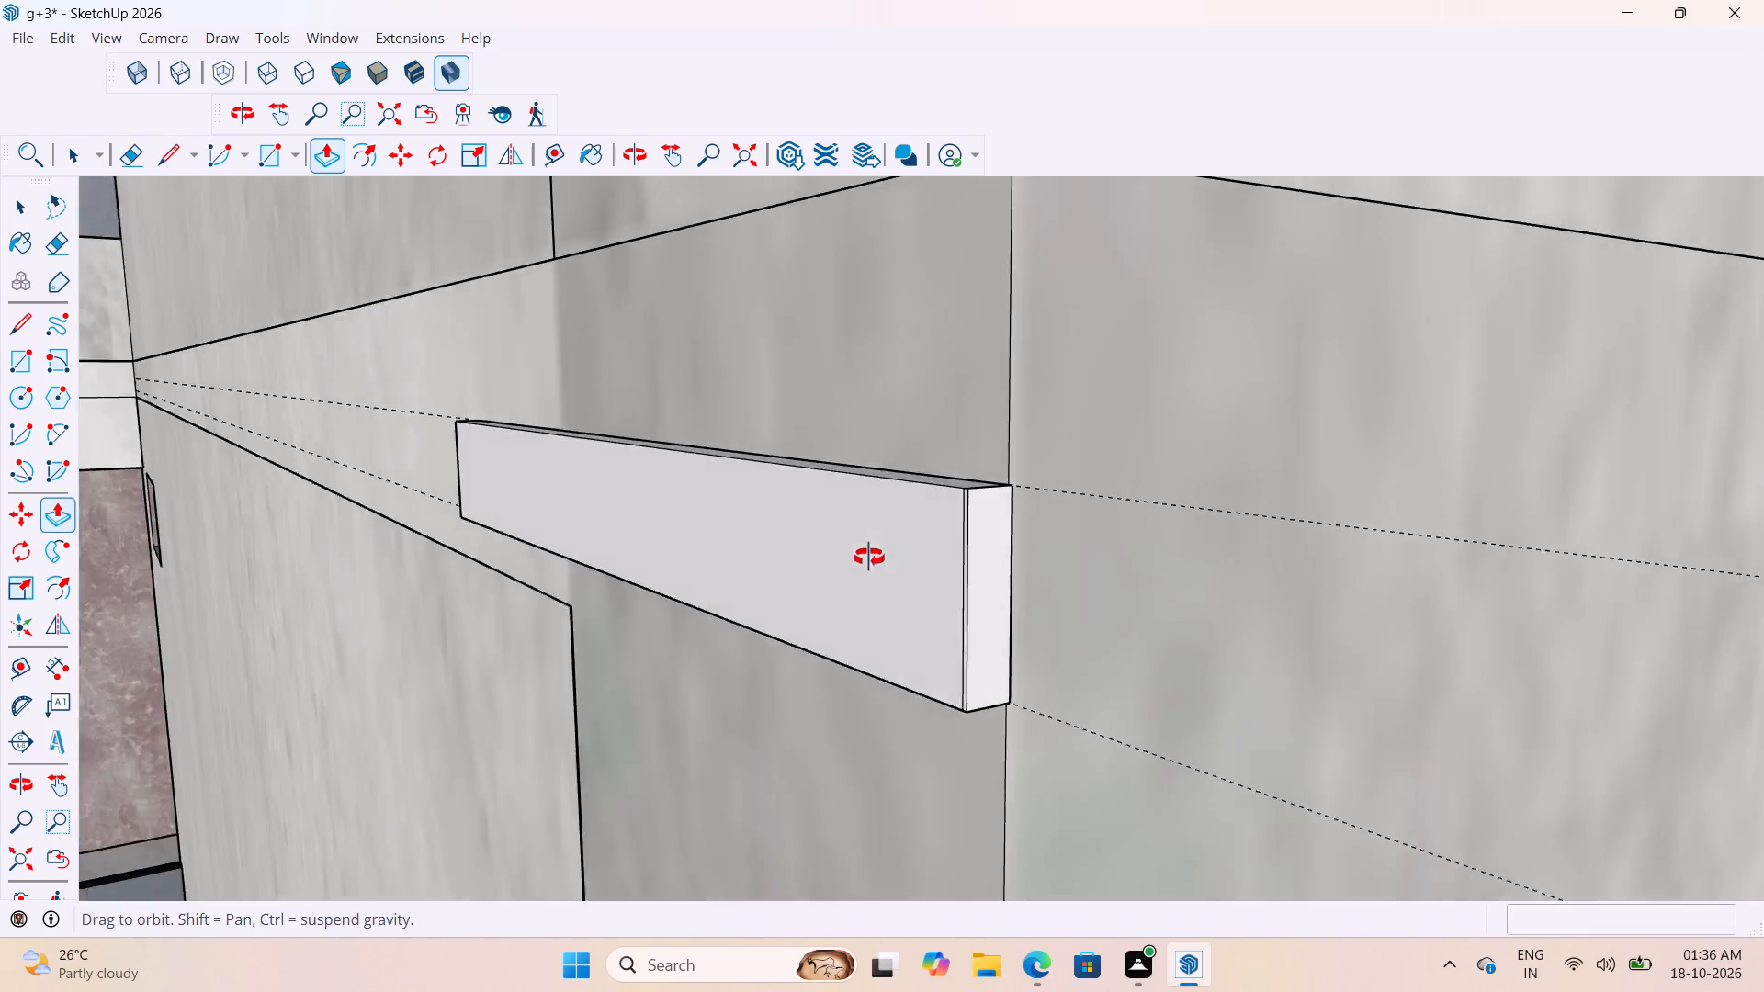
middle_click_drag(869, 558, 693, 601)
scroll(989, 603, "up", 1)
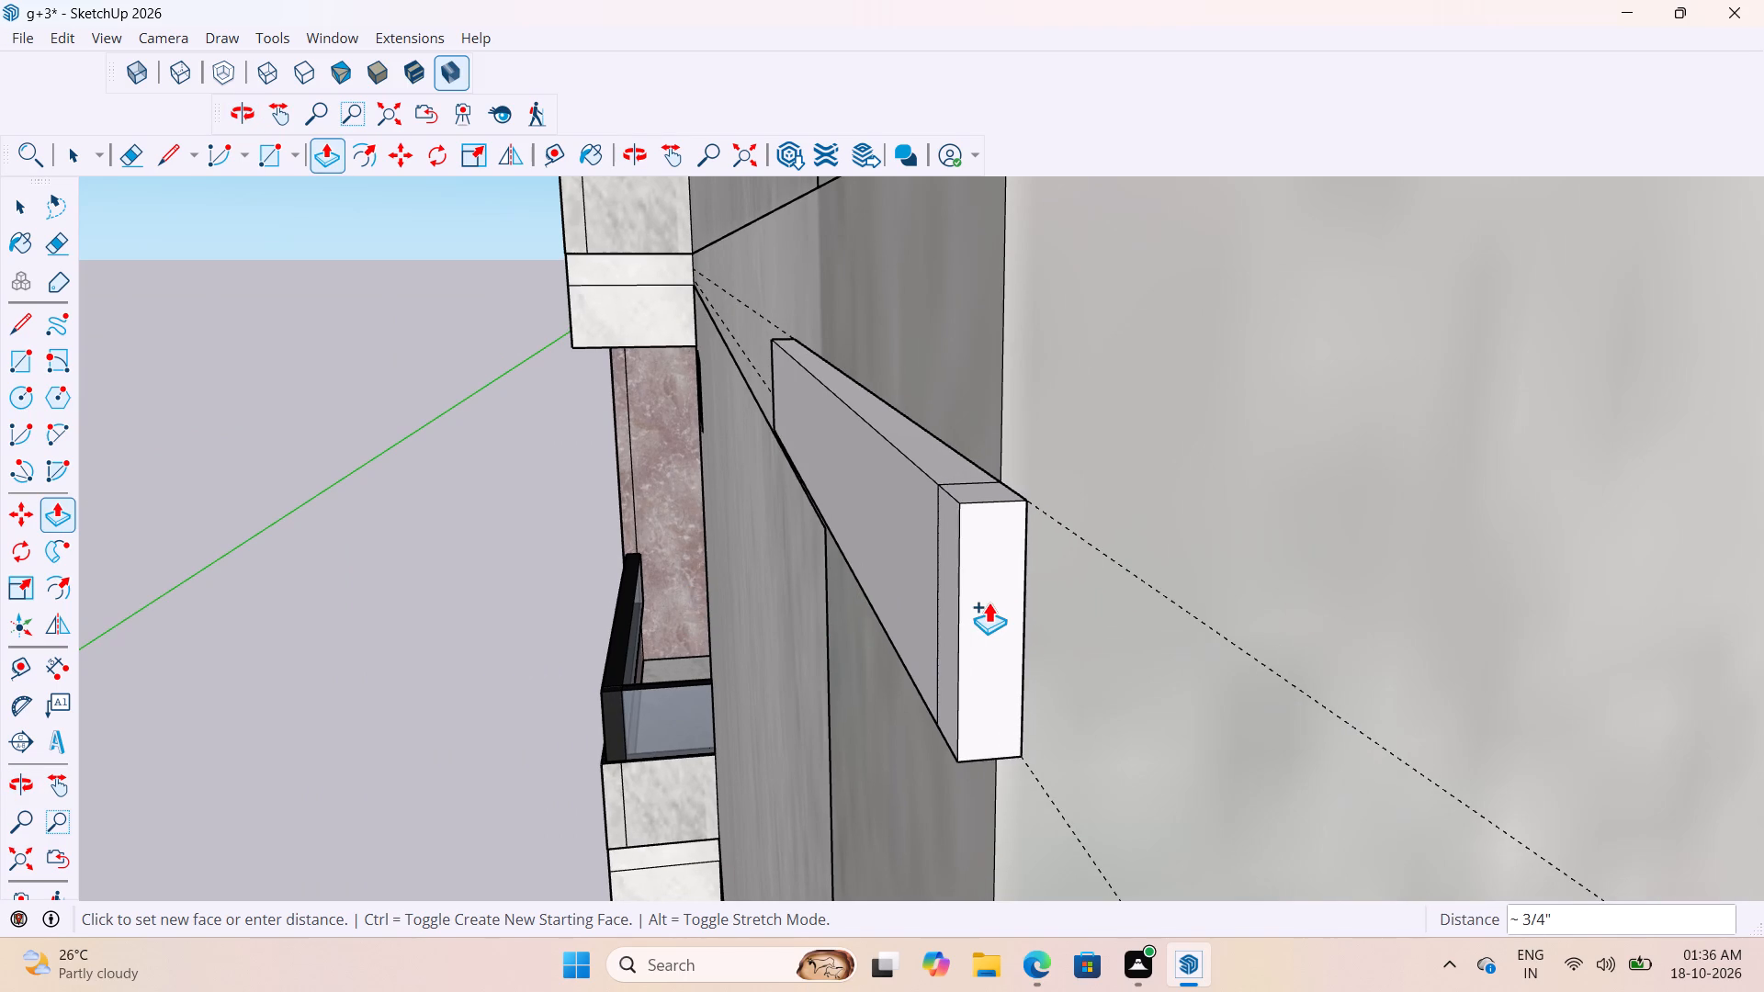
scroll(999, 592, "up", 2)
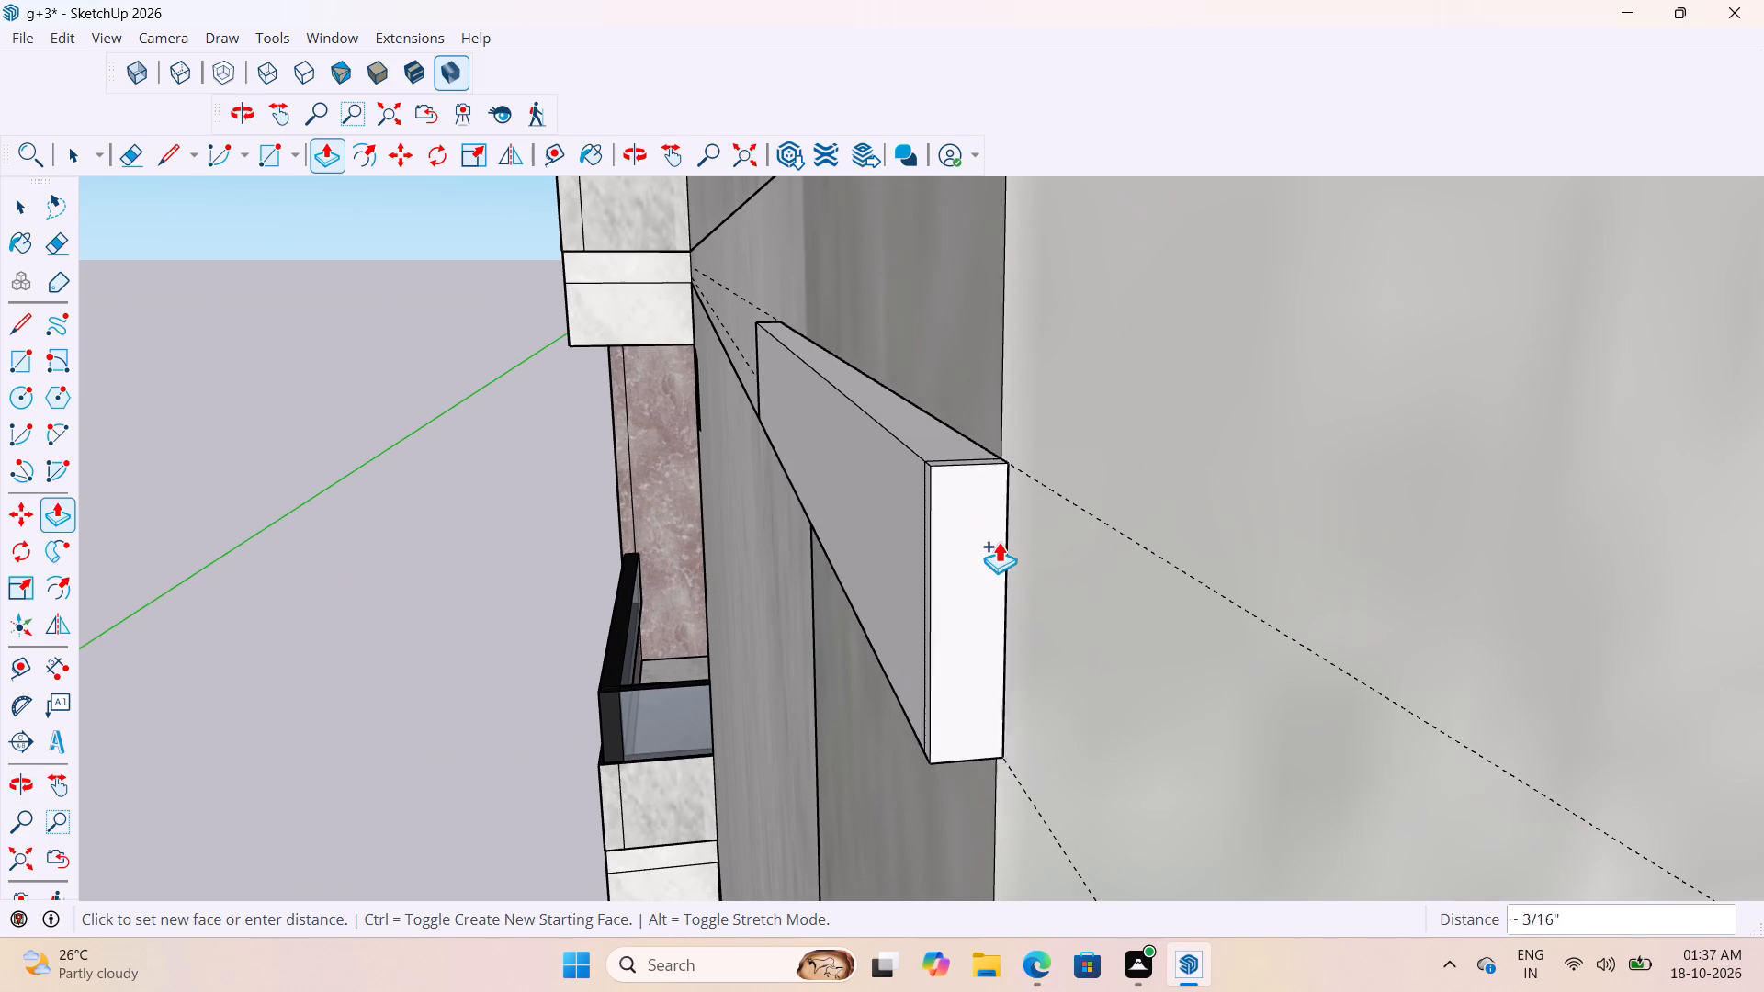
middle_click_drag(996, 540, 498, 573)
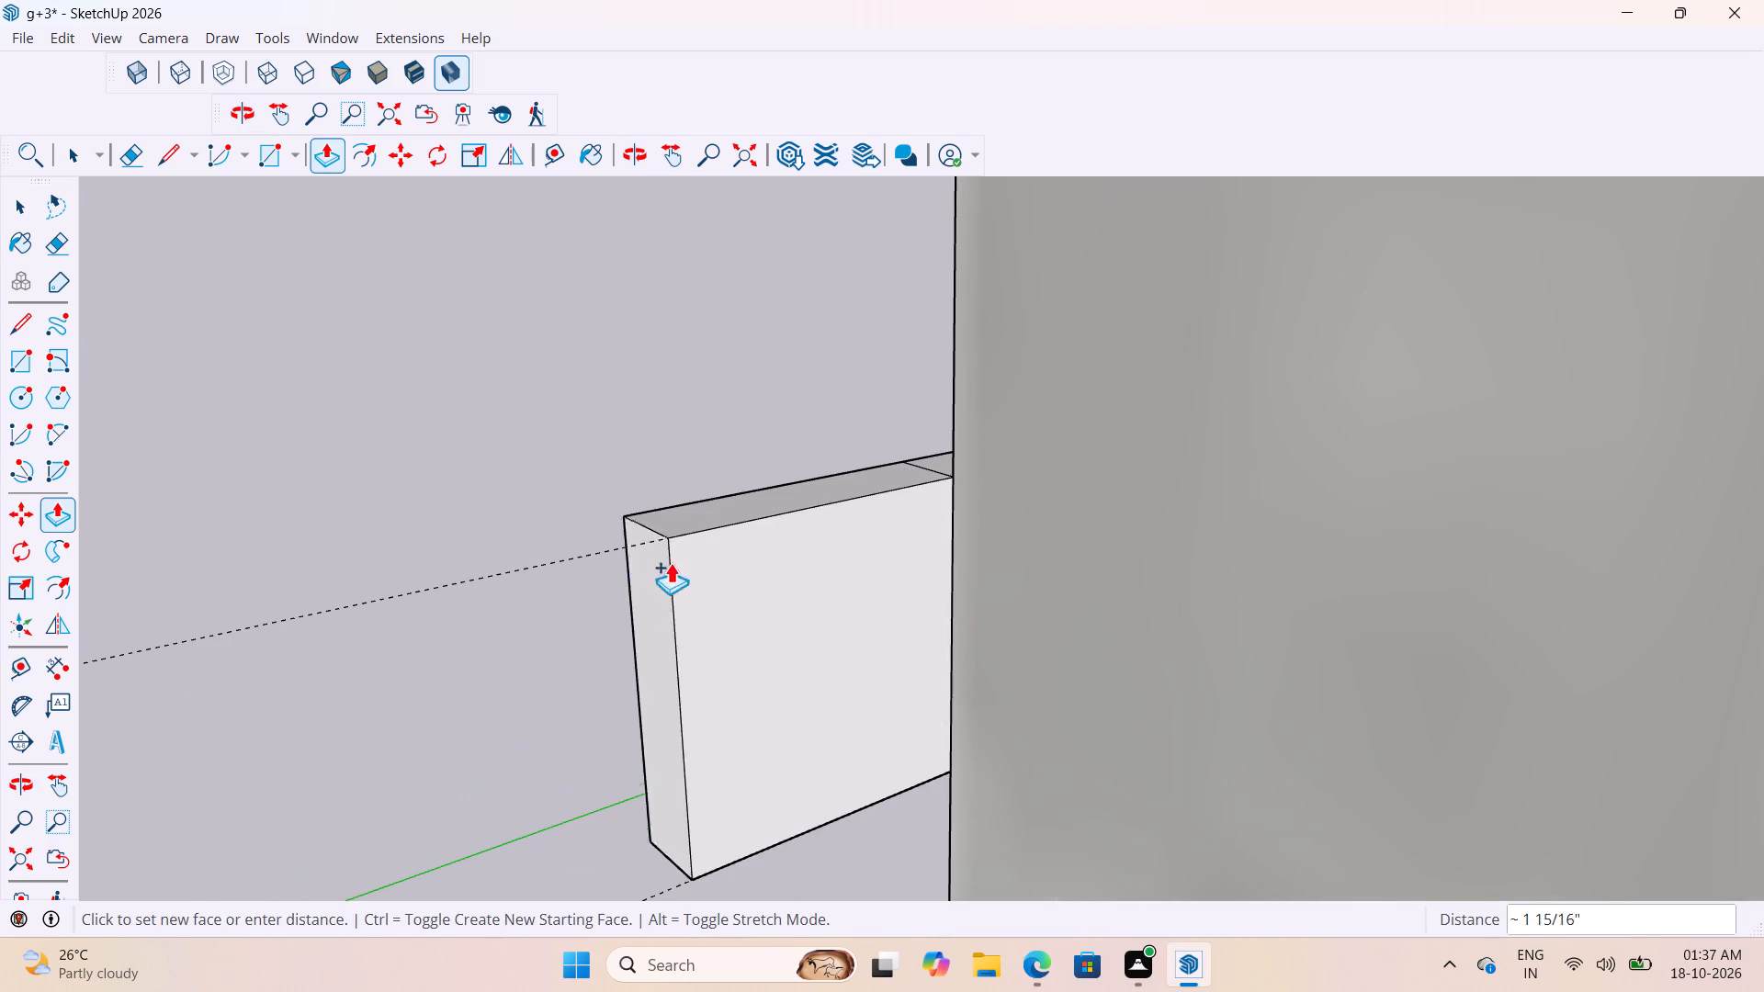
scroll(921, 551, "up", 2)
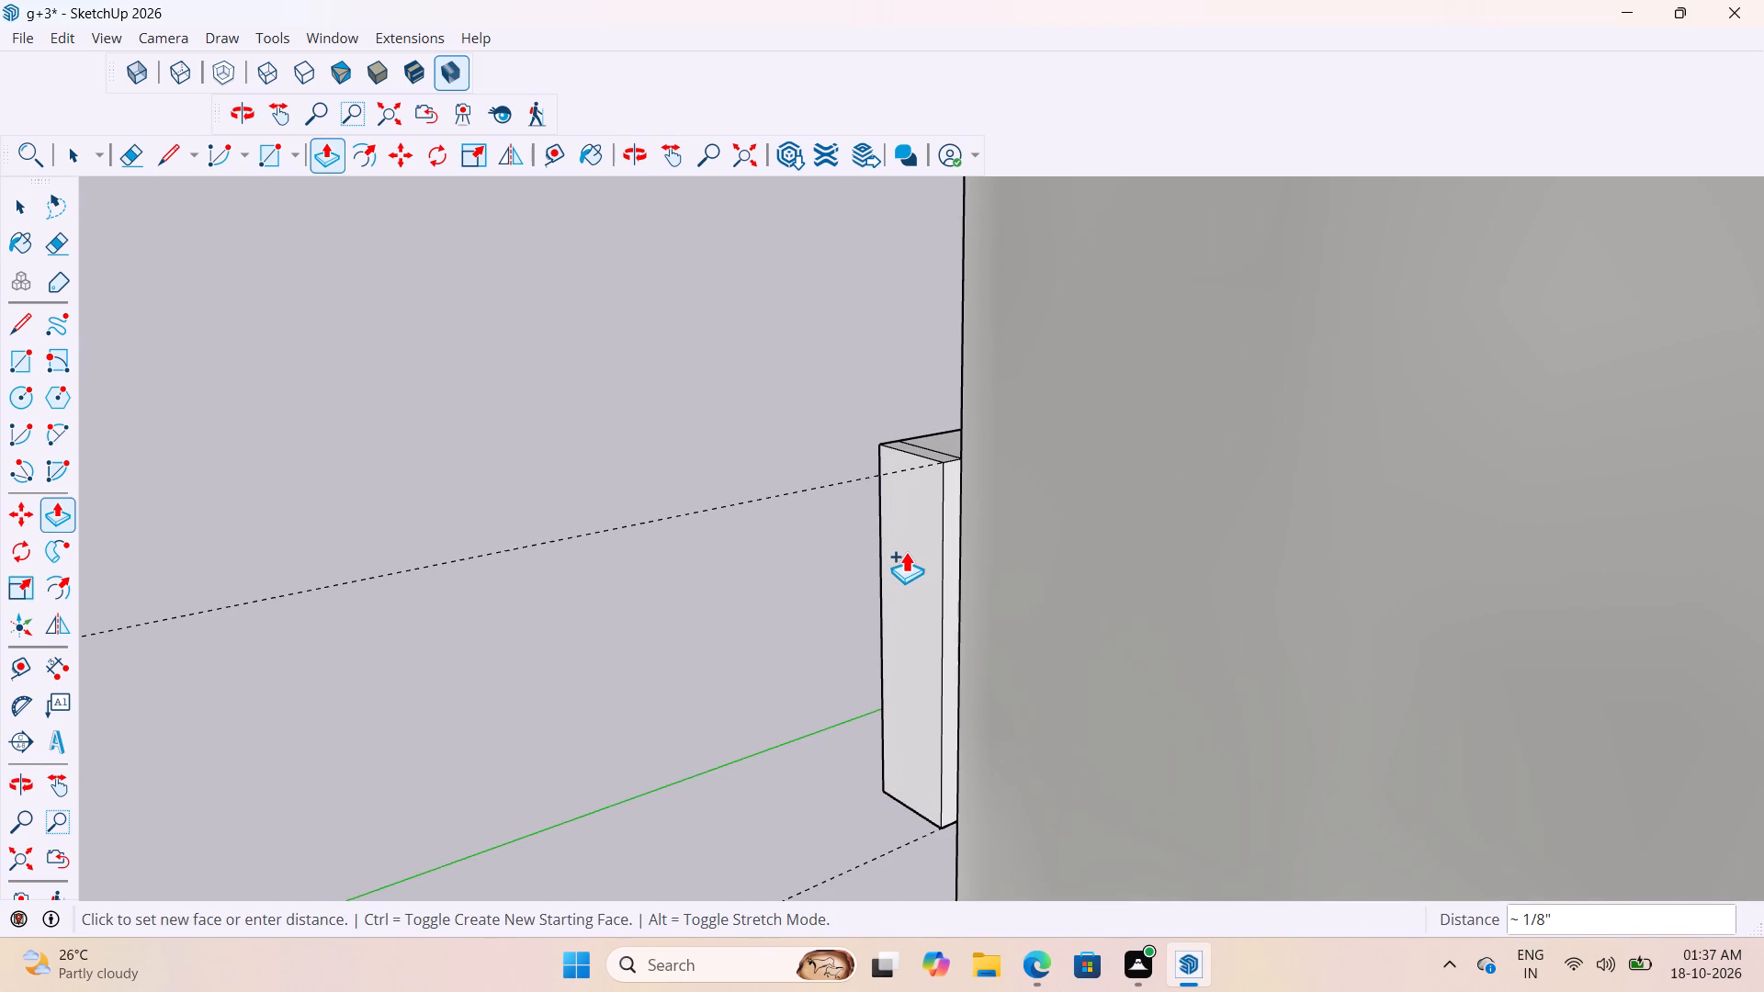
type("0.1\"")
key("Return")
Delete all the guides in the model.
scroll(954, 560, "up", 6)
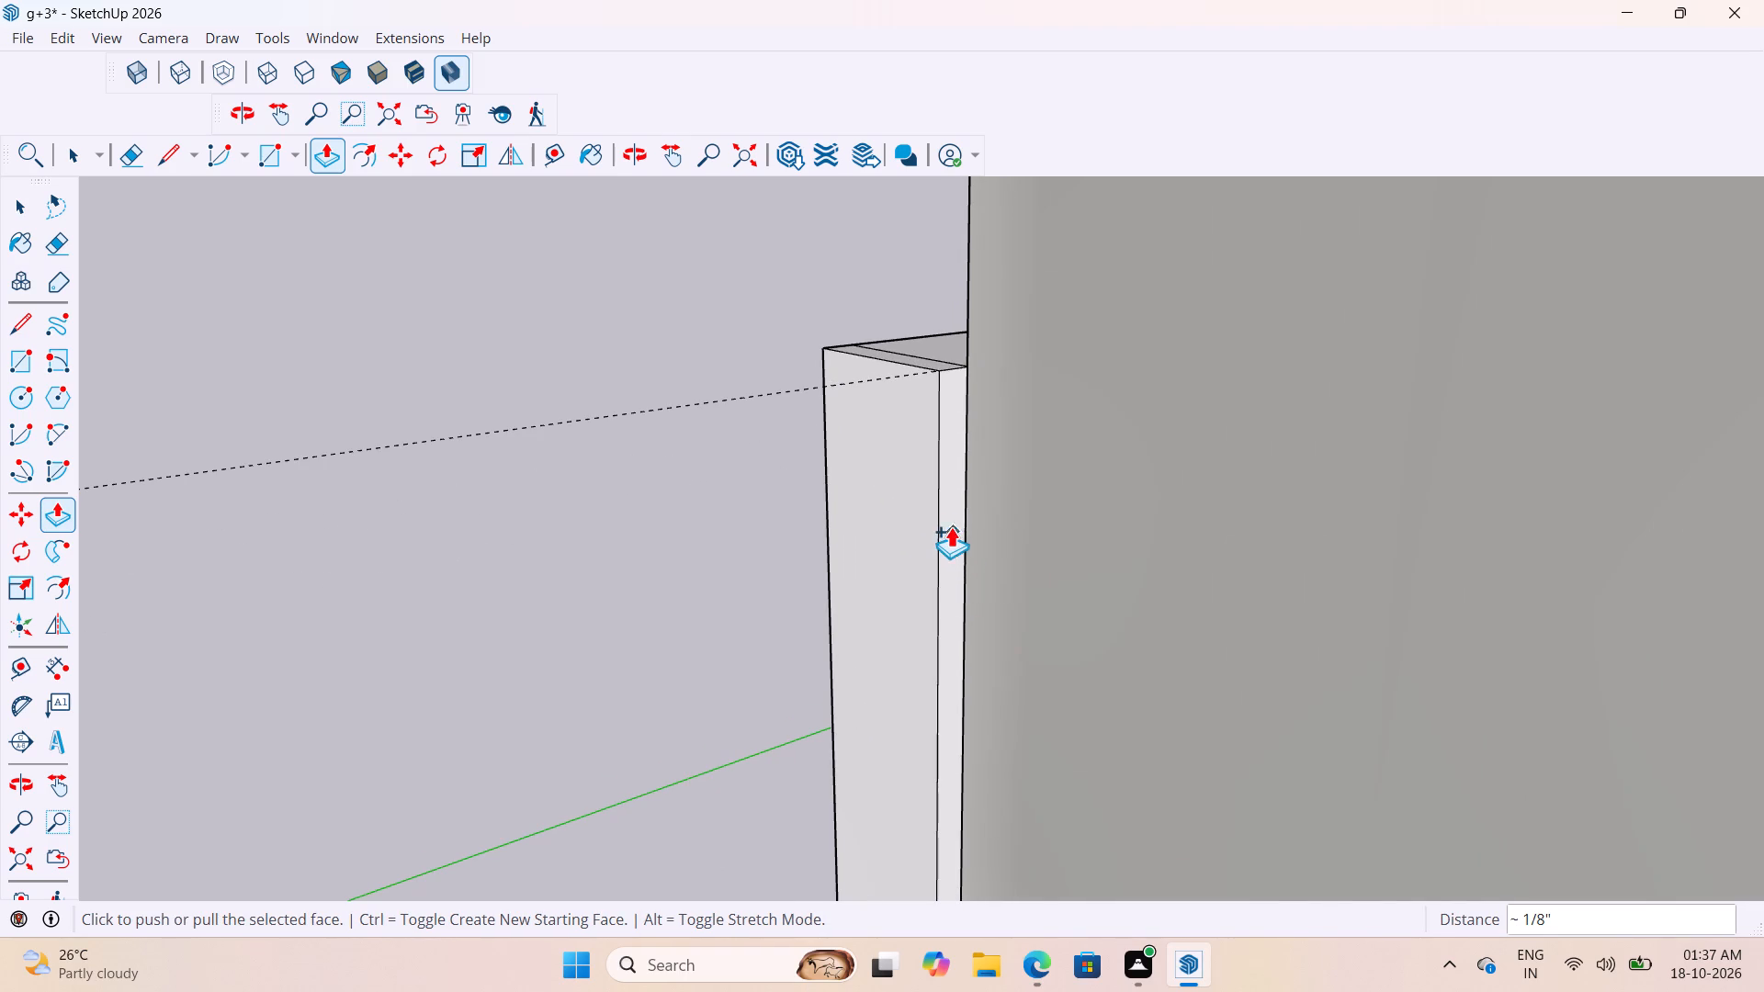
scroll(948, 540, "down", 5)
middle_click_drag(947, 581, 1682, 506)
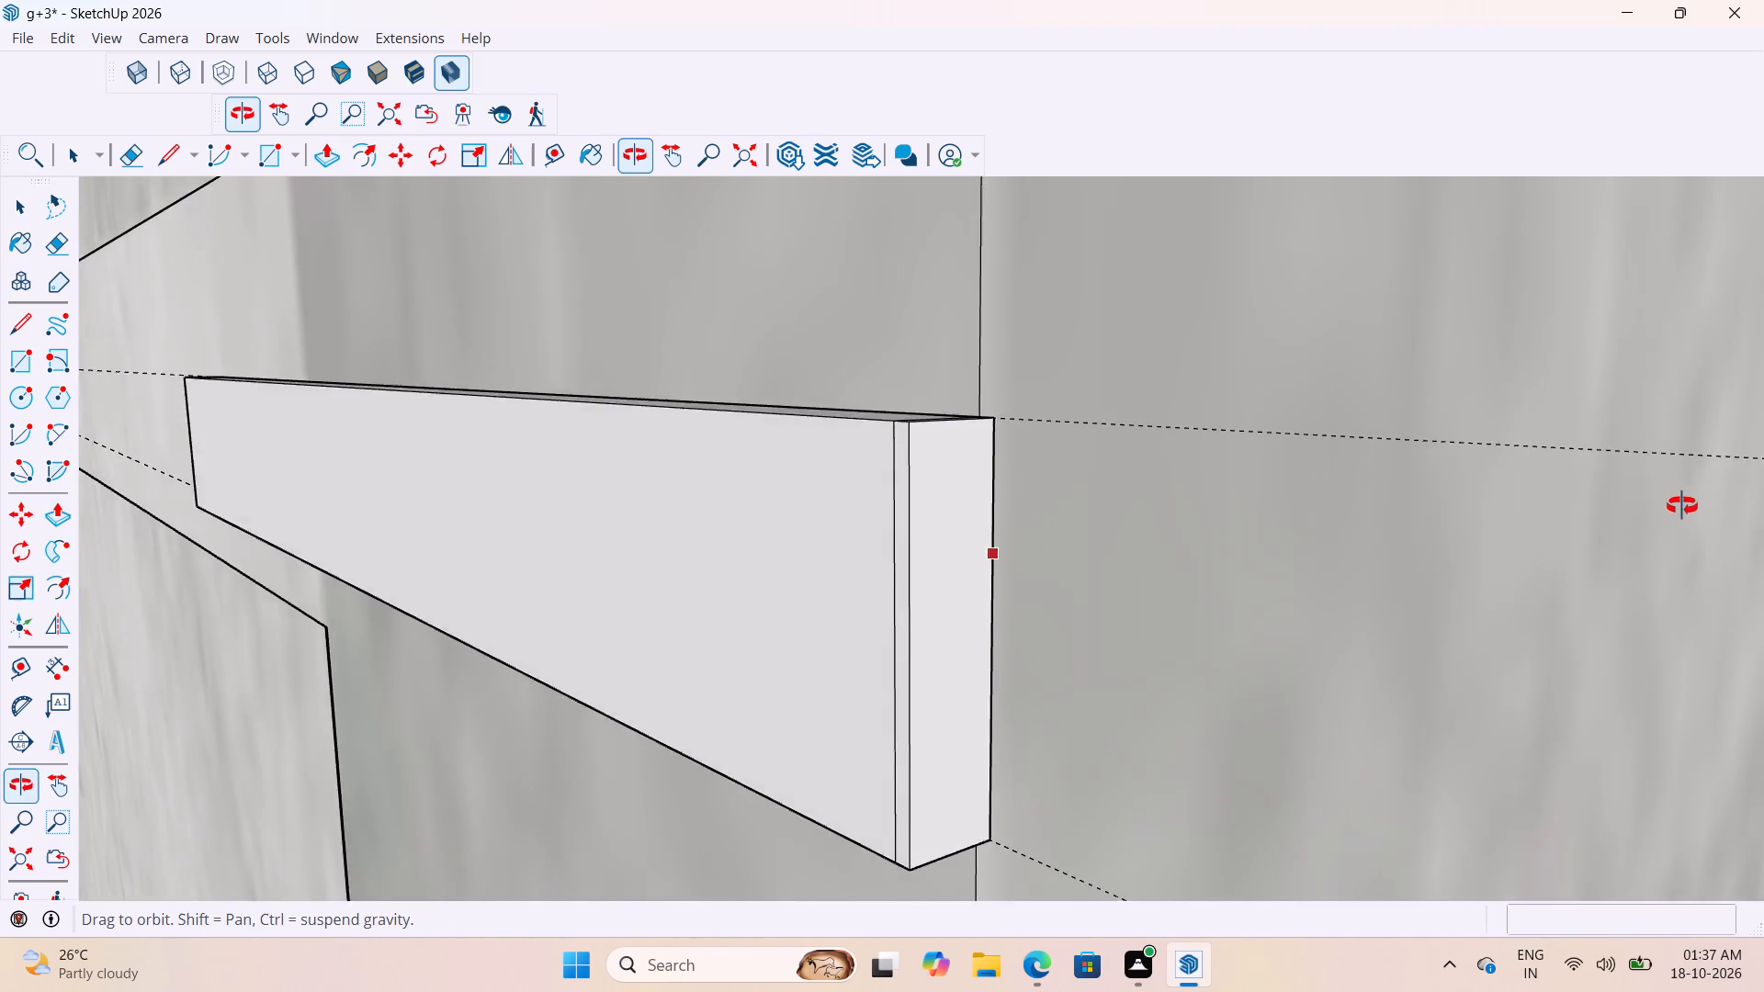
middle_click_drag(1682, 506, 1683, 525)
scroll(1248, 671, "down", 17)
middle_click_drag(1139, 655, 1005, 675)
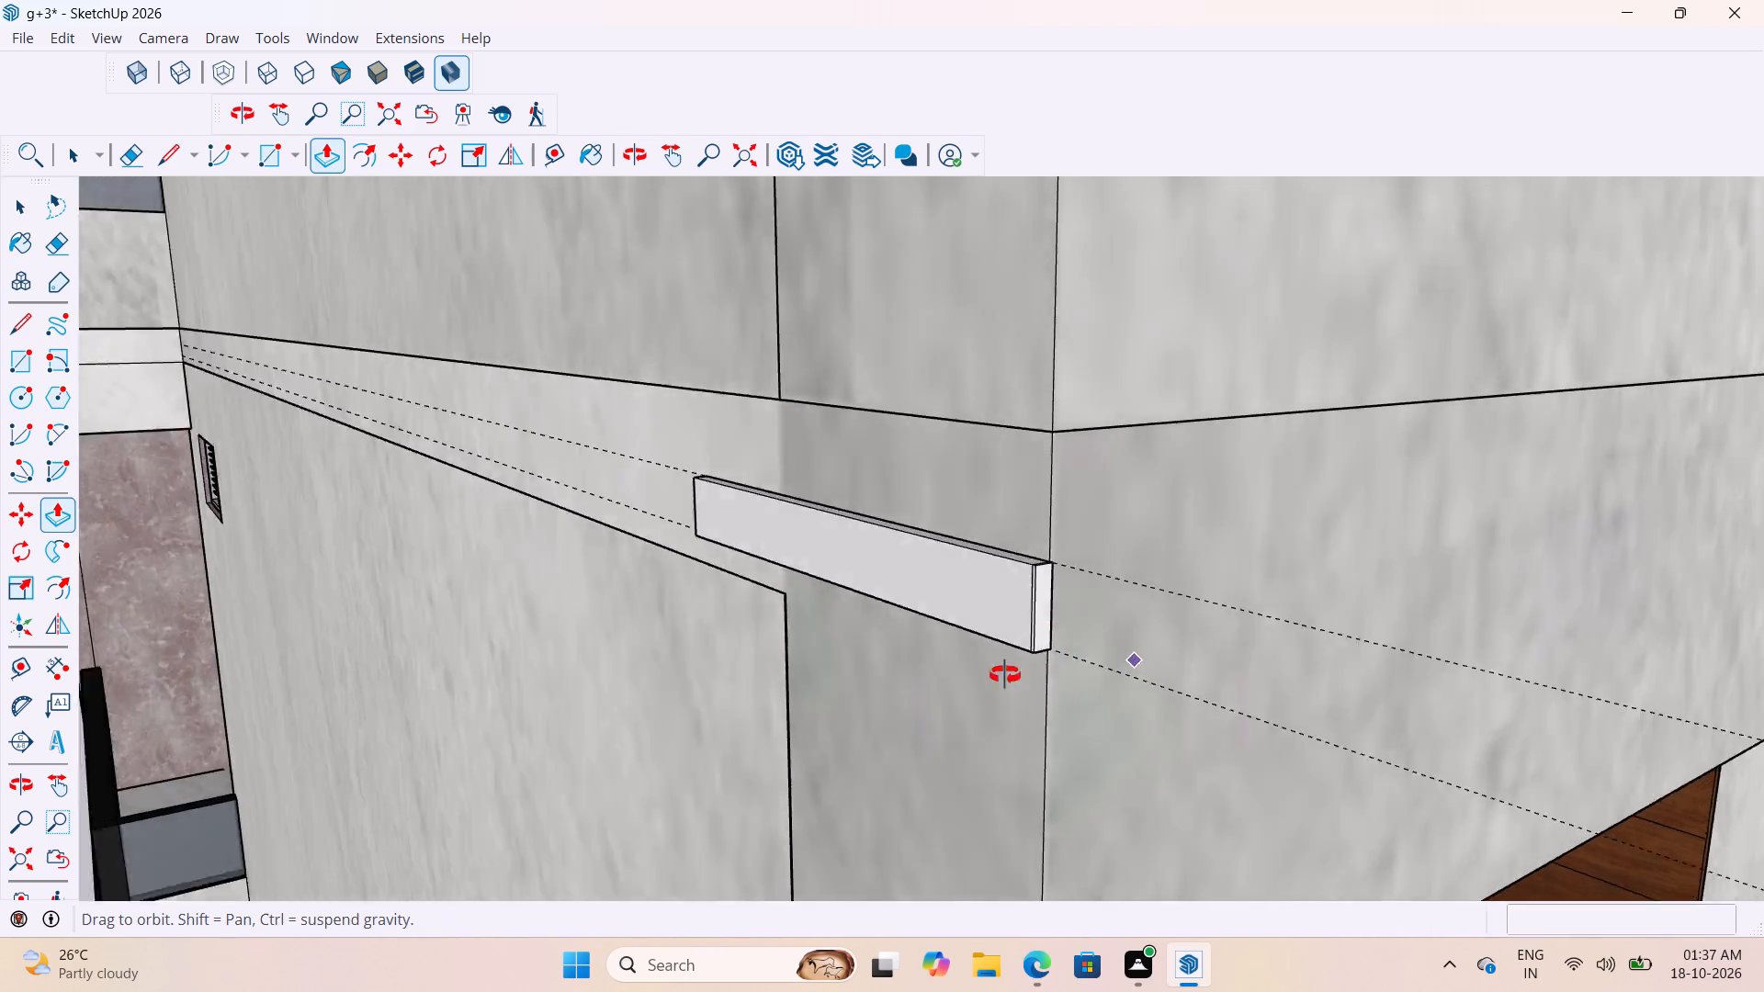
middle_click_drag(1005, 675, 482, 751)
scroll(682, 697, "up", 3)
scroll(598, 646, "down", 11)
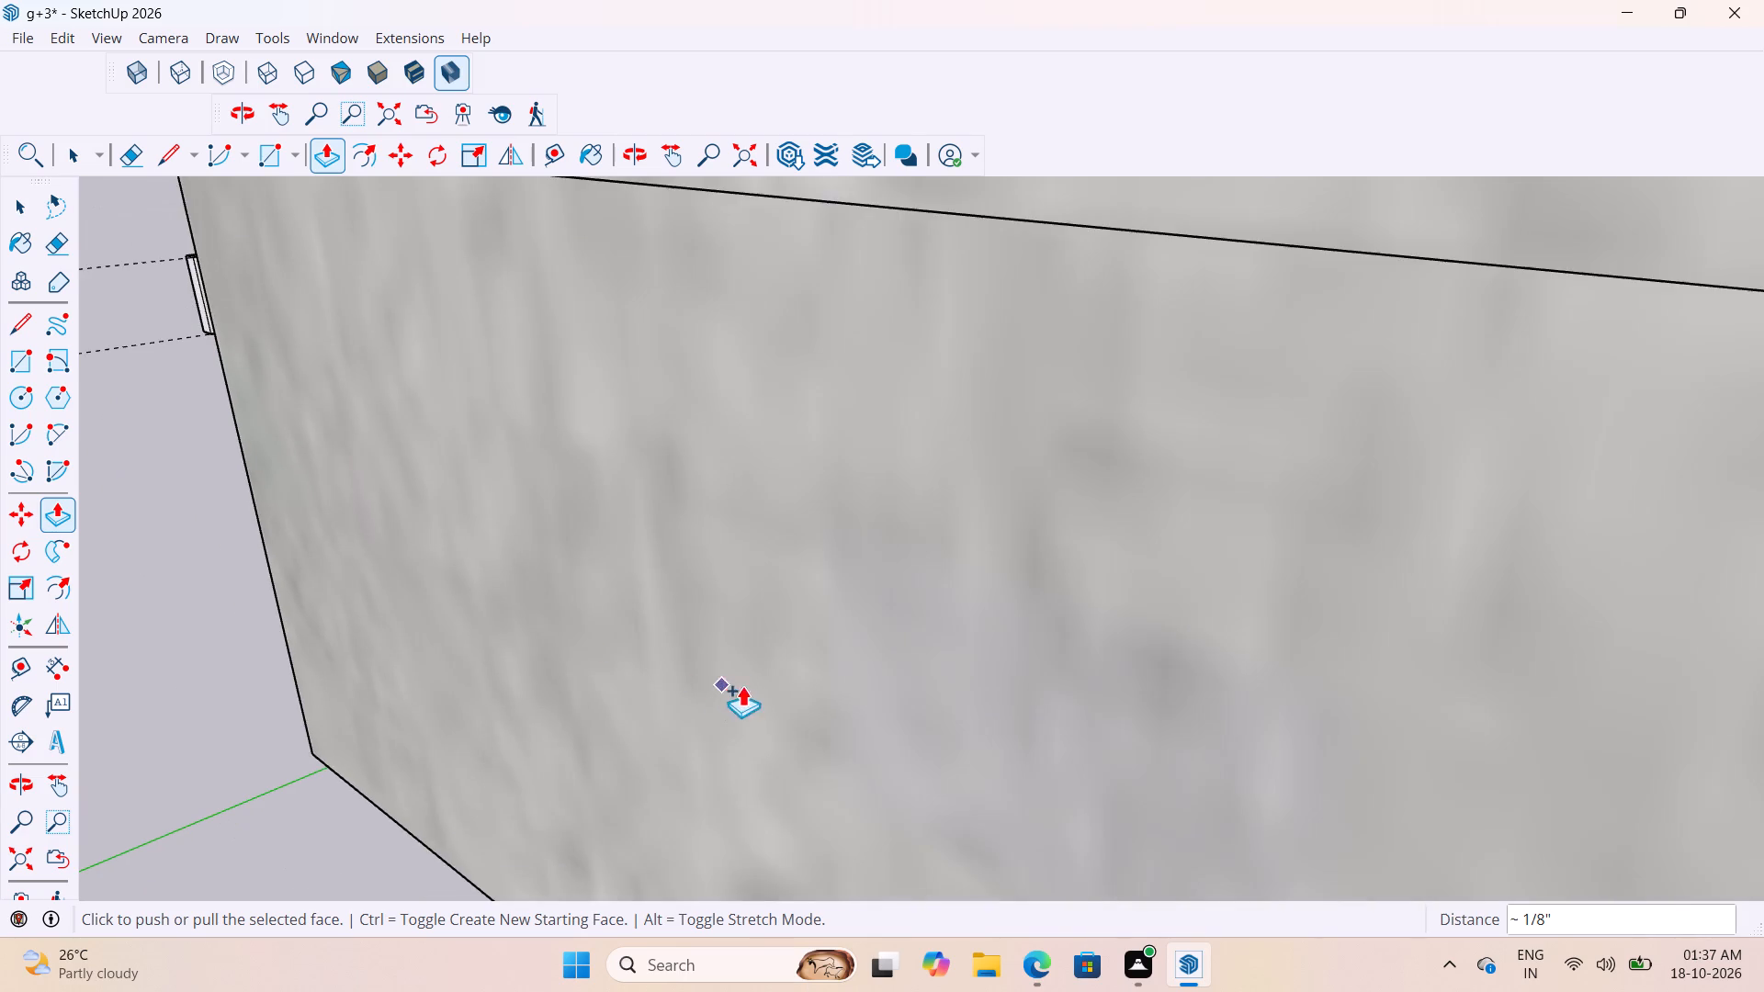
scroll(624, 631, "down", 5)
scroll(281, 375, "up", 4)
scroll(324, 379, "down", 5)
scroll(465, 490, "up", 2)
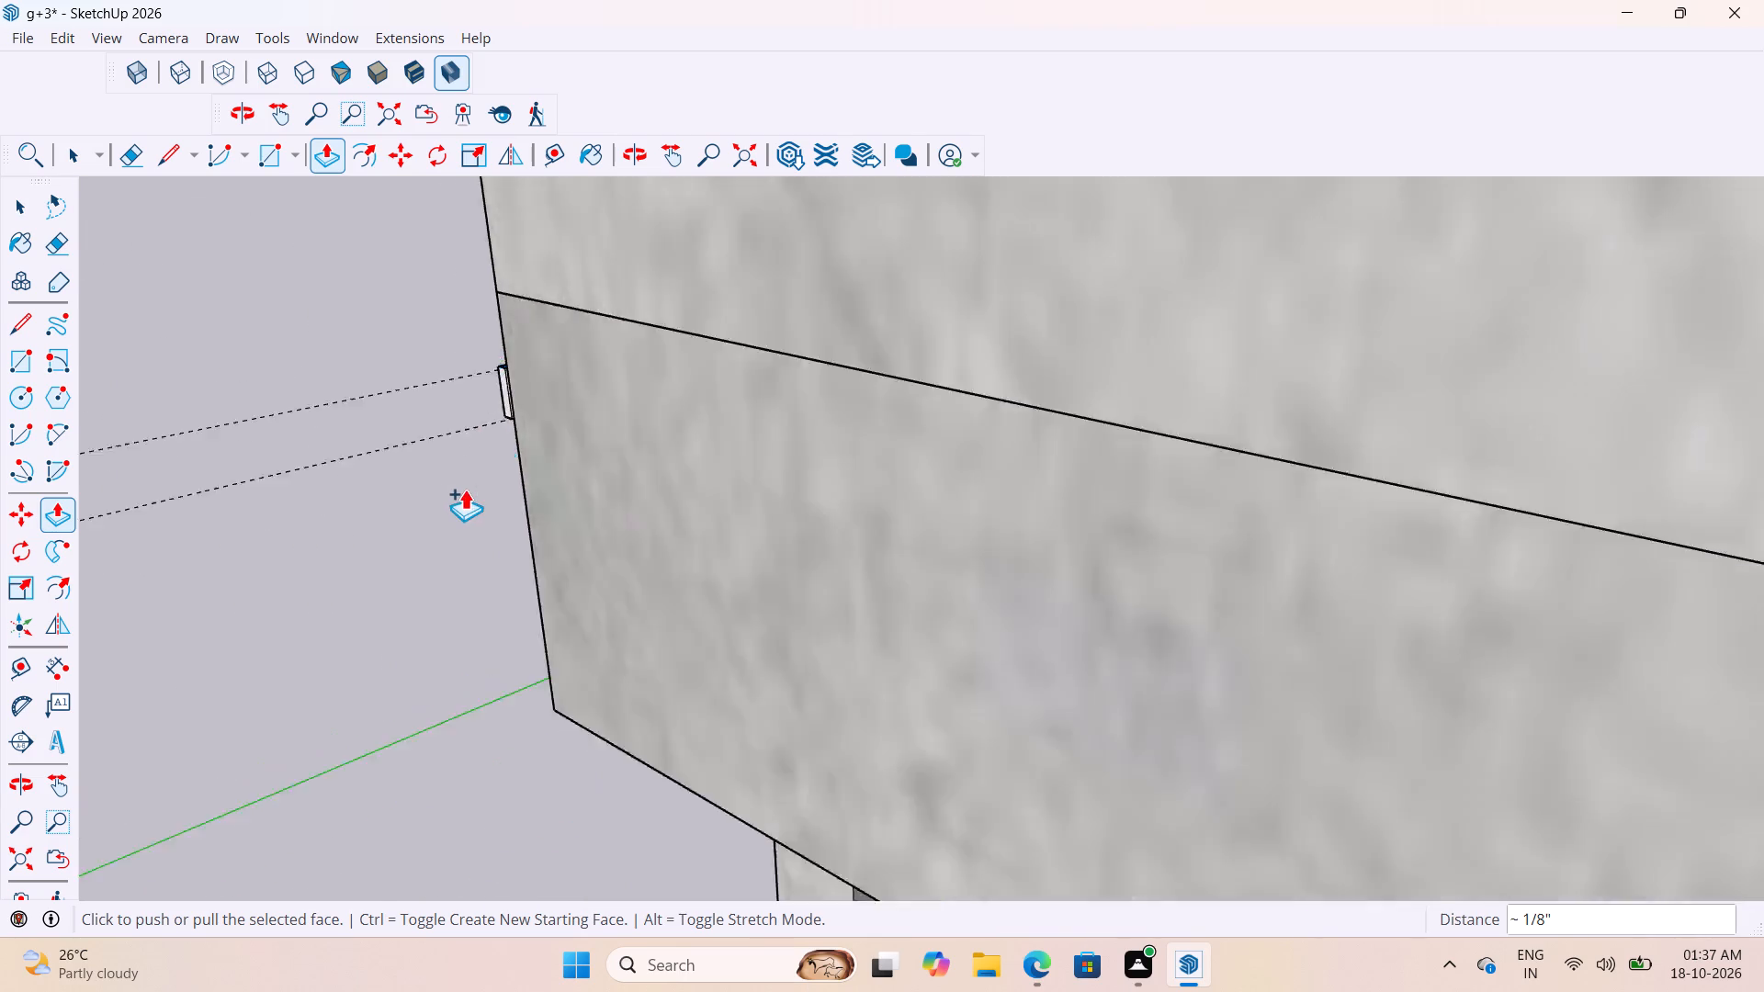
scroll(465, 489, "up", 2)
scroll(490, 470, "down", 5)
scroll(493, 482, "up", 4)
scroll(514, 442, "down", 5)
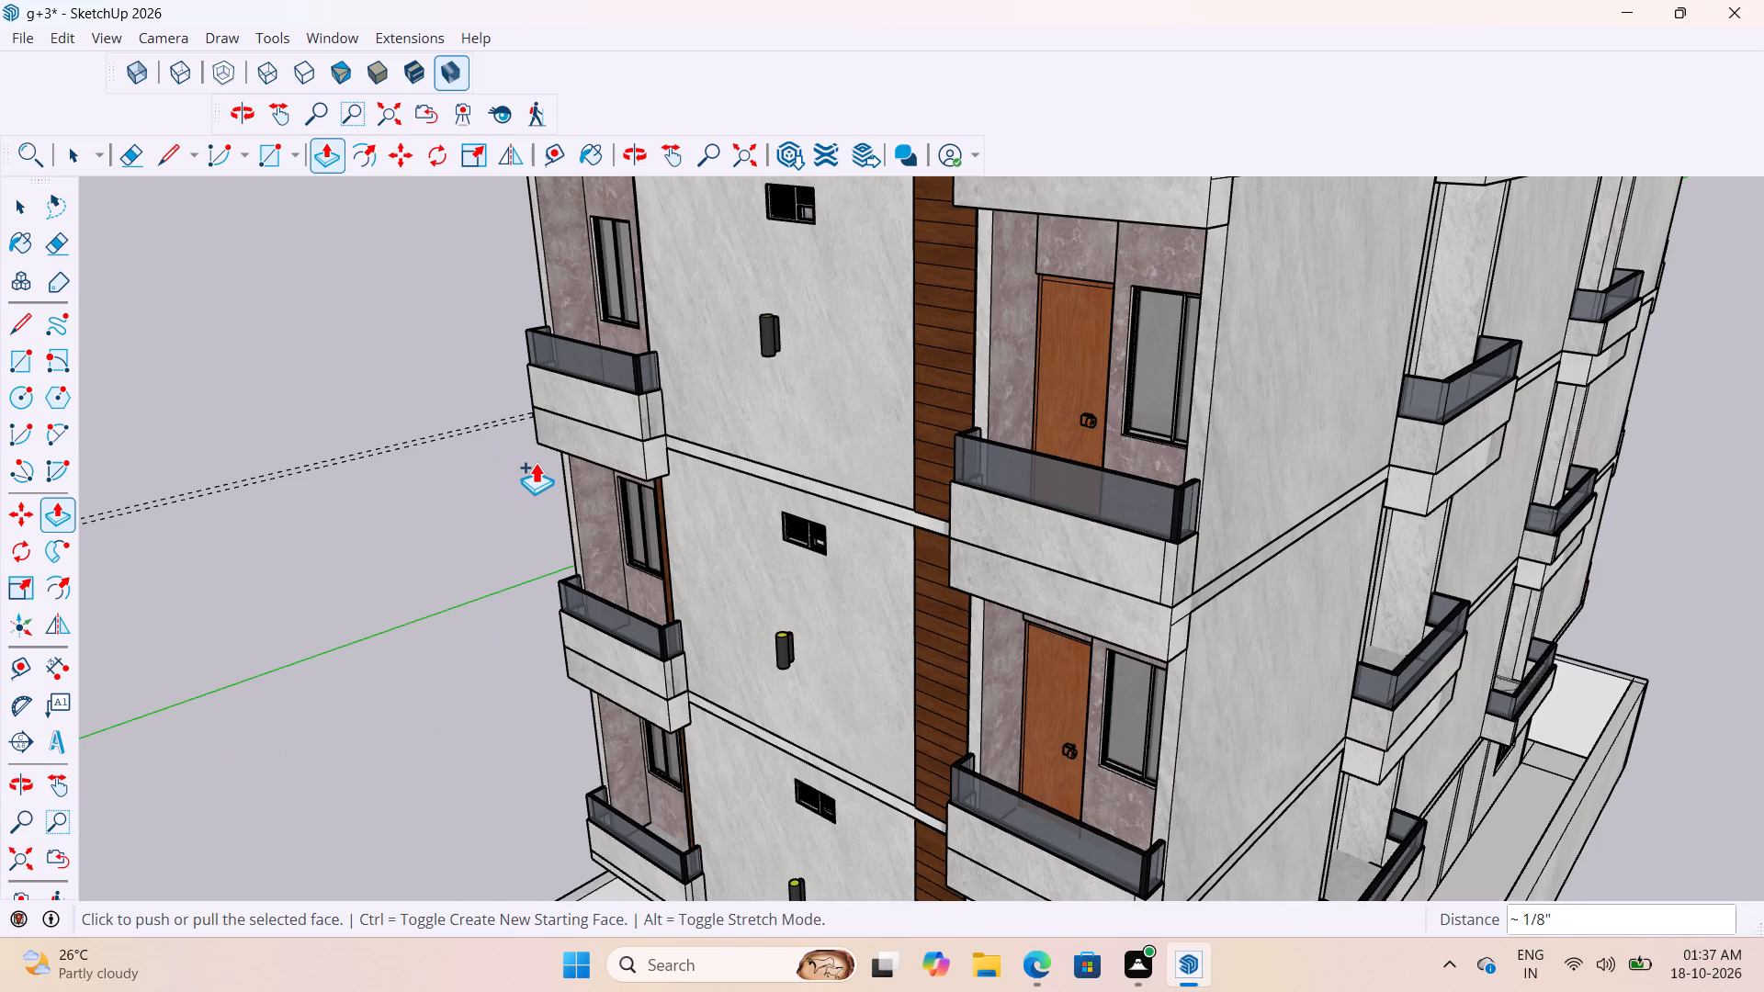
key("space")
left_click(412, 349)
scroll(471, 403, "up", 4)
scroll(492, 403, "down", 5)
middle_click_drag(544, 439, 686, 380)
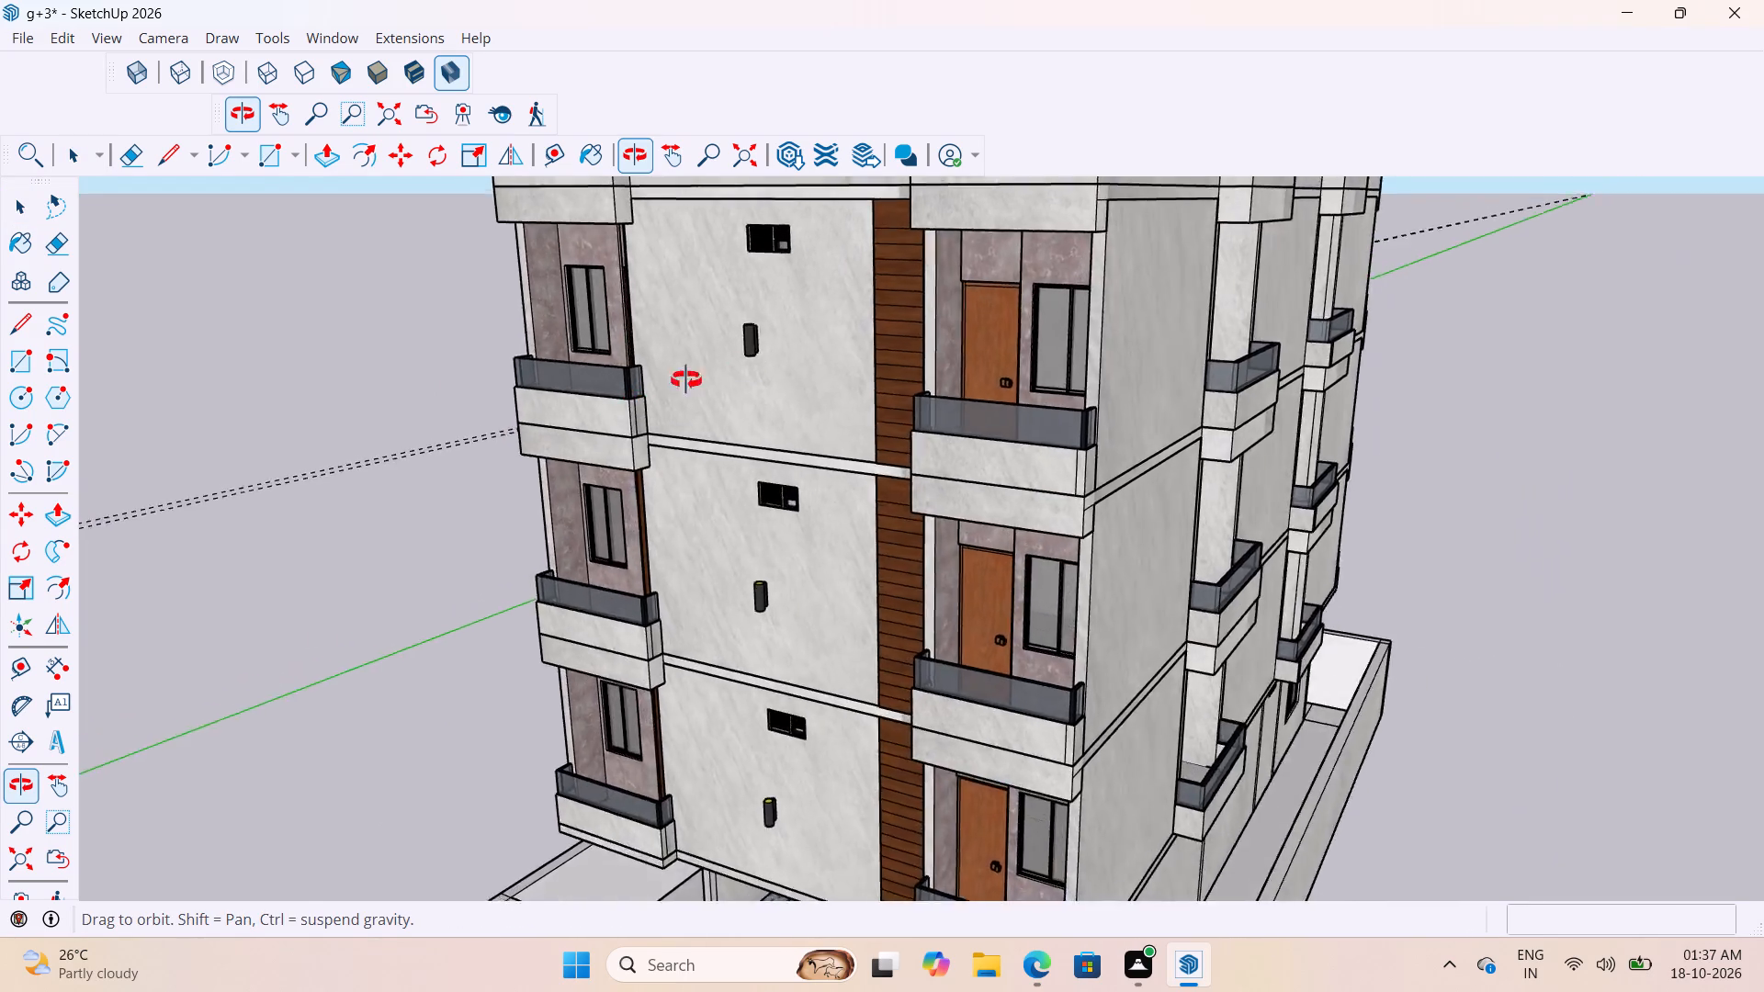
middle_click_drag(686, 380, 1038, 411)
scroll(621, 512, "up", 14)
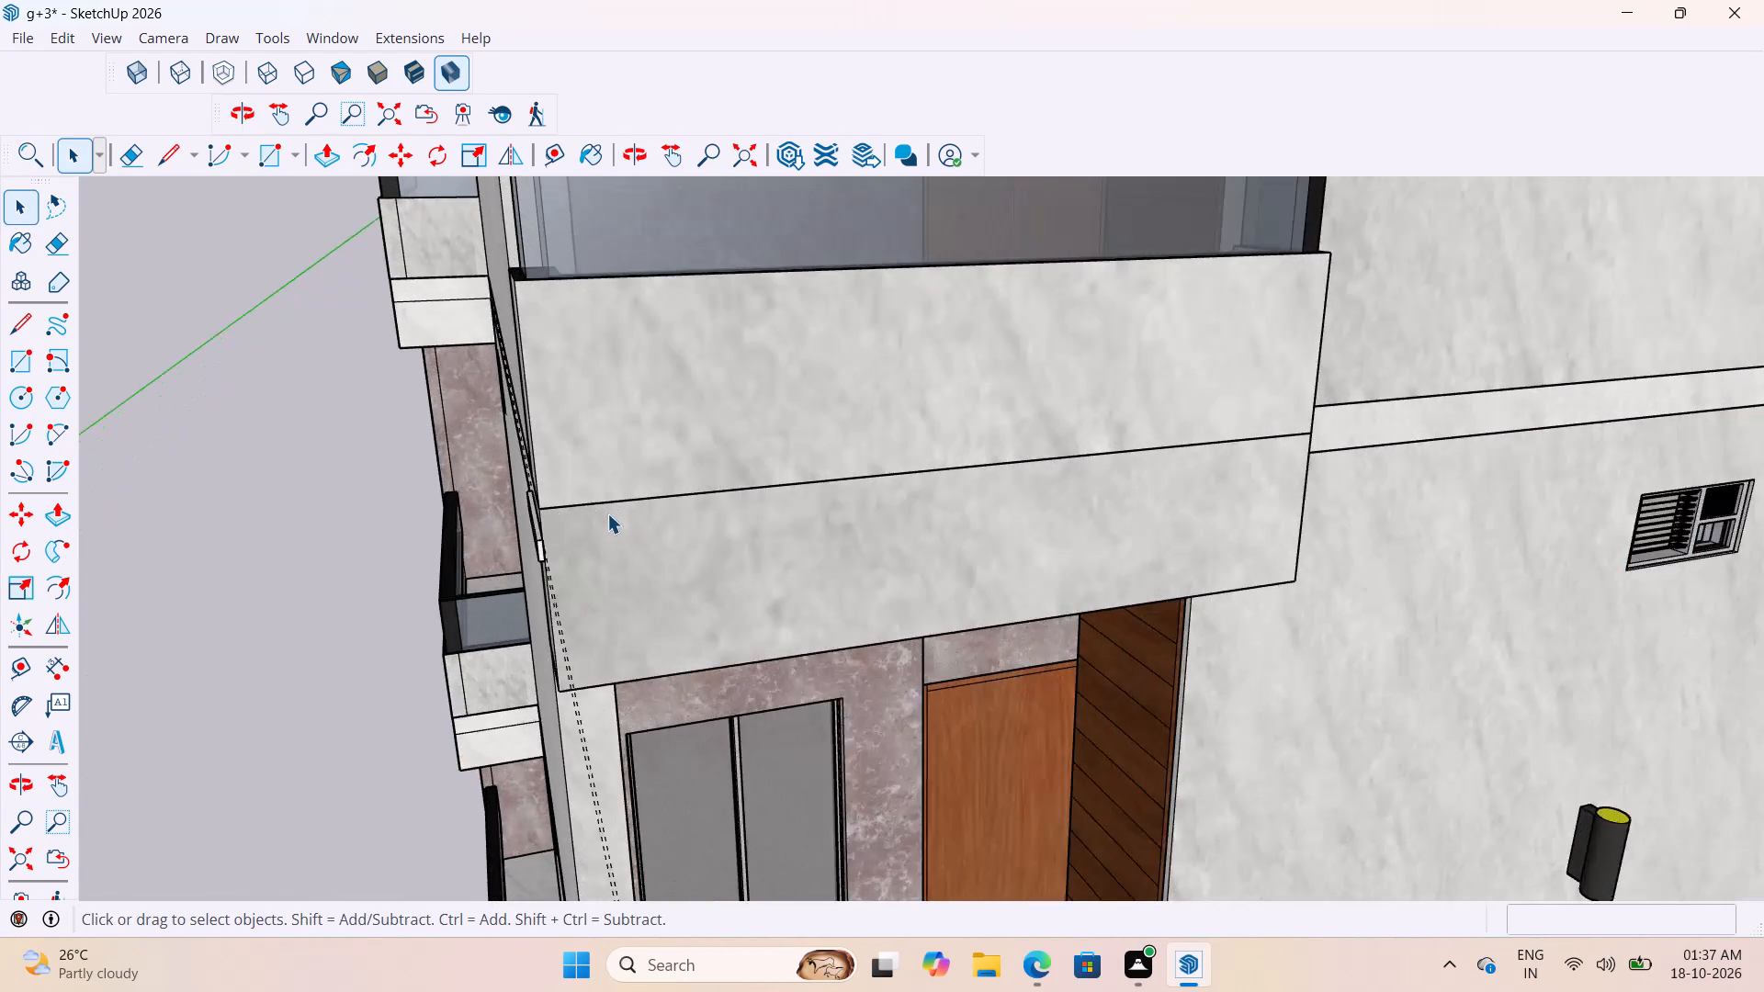
scroll(607, 513, "up", 2)
middle_click_drag(598, 514, 459, 509)
scroll(481, 524, "up", 4)
scroll(484, 499, "down", 5)
middle_click_drag(517, 544, 447, 541)
scroll(447, 469, "up", 4)
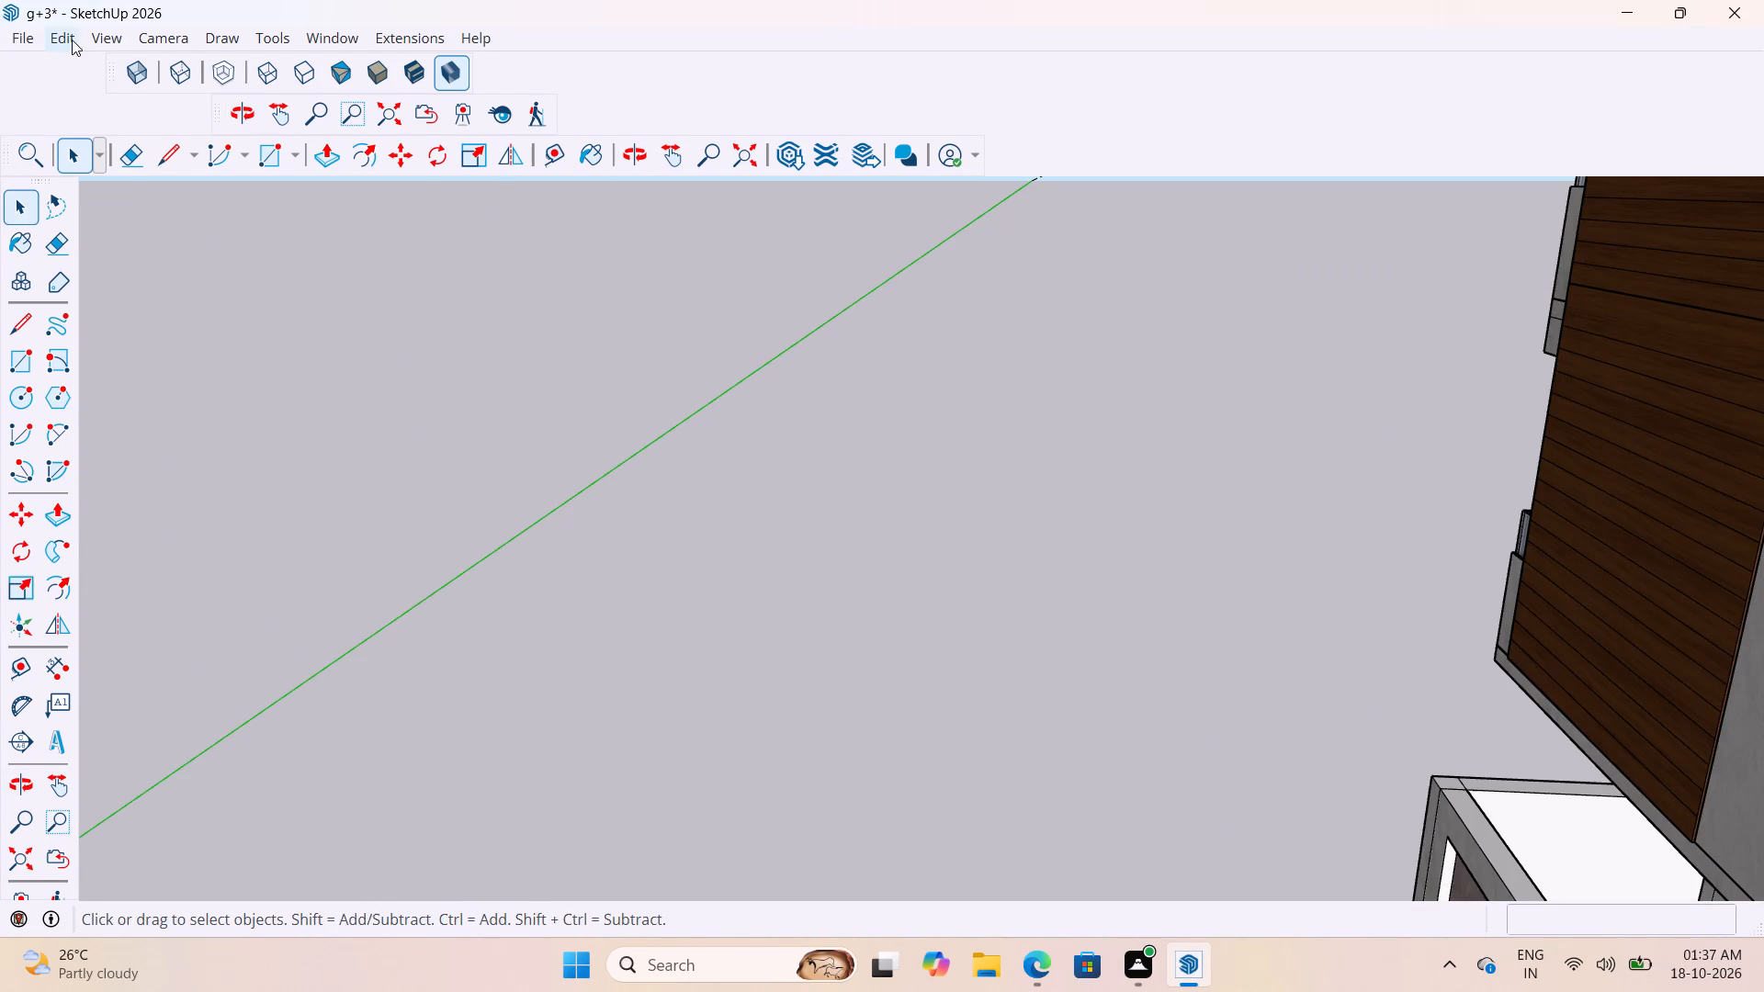
left_click(72, 39)
left_click(145, 258)
Extend the narrow side face of the strip's new end 7' along the balcony's front band to its far corner.
scroll(352, 284, "down", 5)
scroll(363, 358, "up", 3)
scroll(378, 502, "up", 1)
scroll(412, 506, "down", 5)
middle_click_drag(462, 553, 829, 392)
scroll(835, 434, "down", 5)
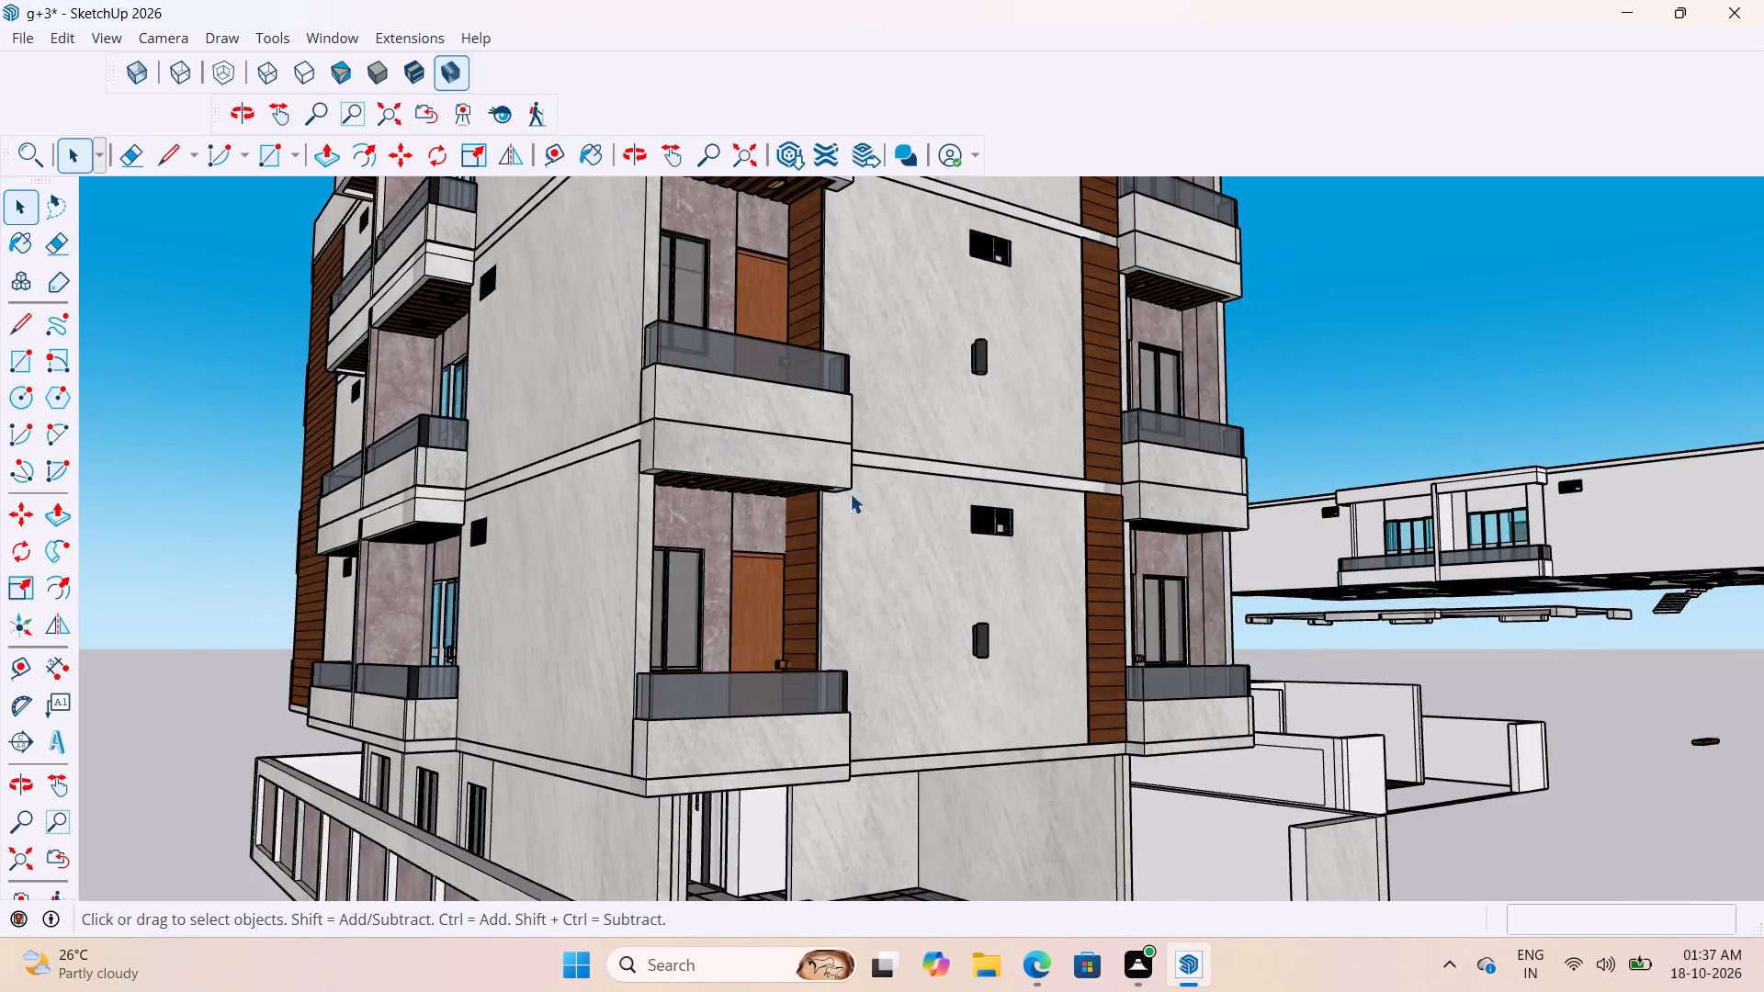
scroll(850, 493, "down", 3)
scroll(588, 356, "up", 3)
scroll(747, 293, "down", 7)
scroll(730, 298, "up", 2)
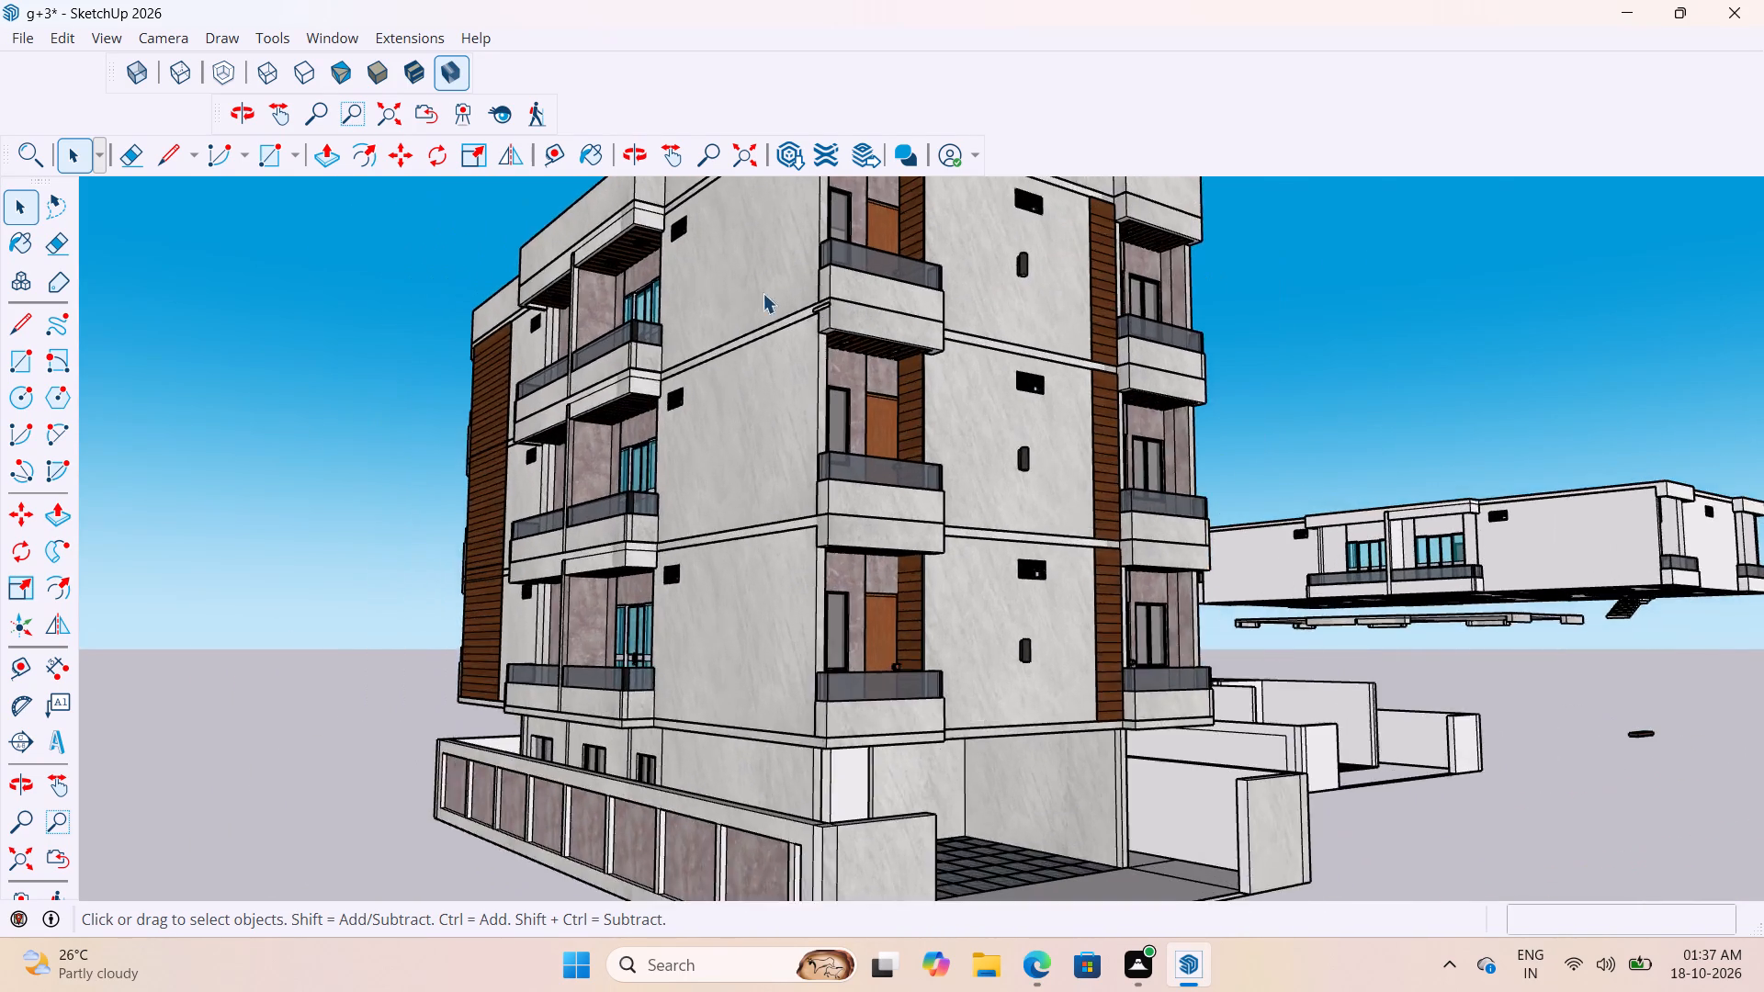
scroll(763, 293, "up", 10)
middle_click_drag(836, 299, 537, 540)
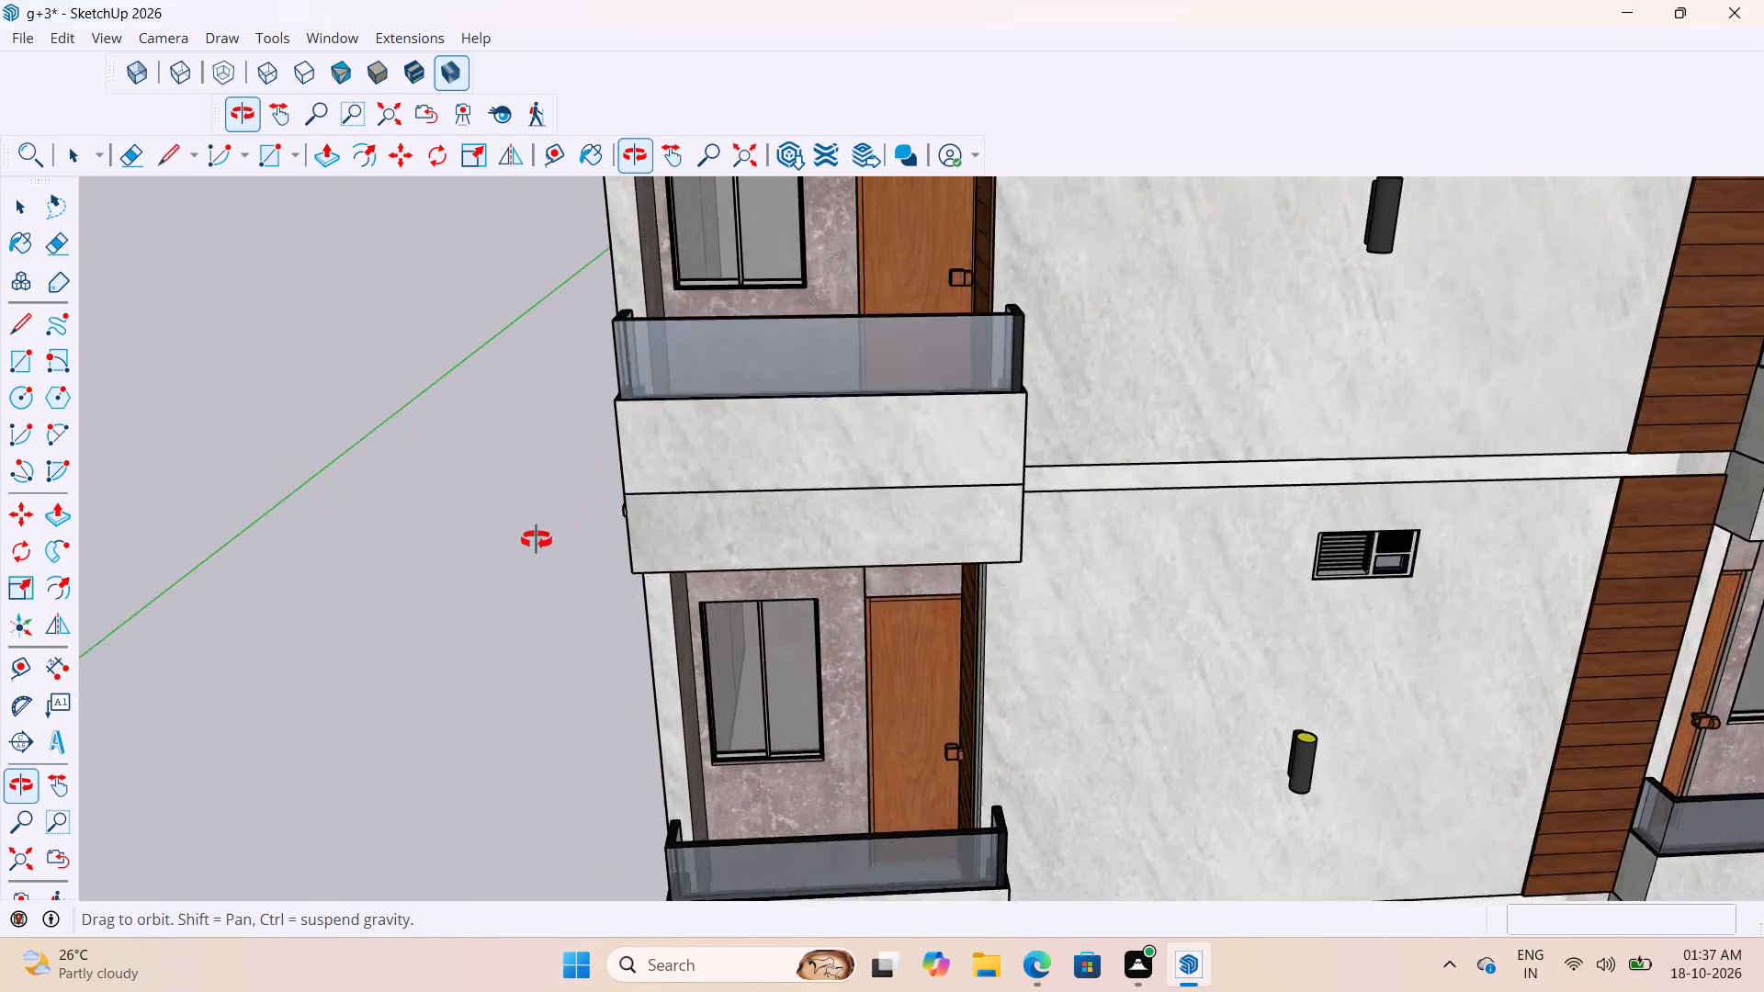
middle_click_drag(537, 540, 844, 484)
scroll(837, 533, "up", 19)
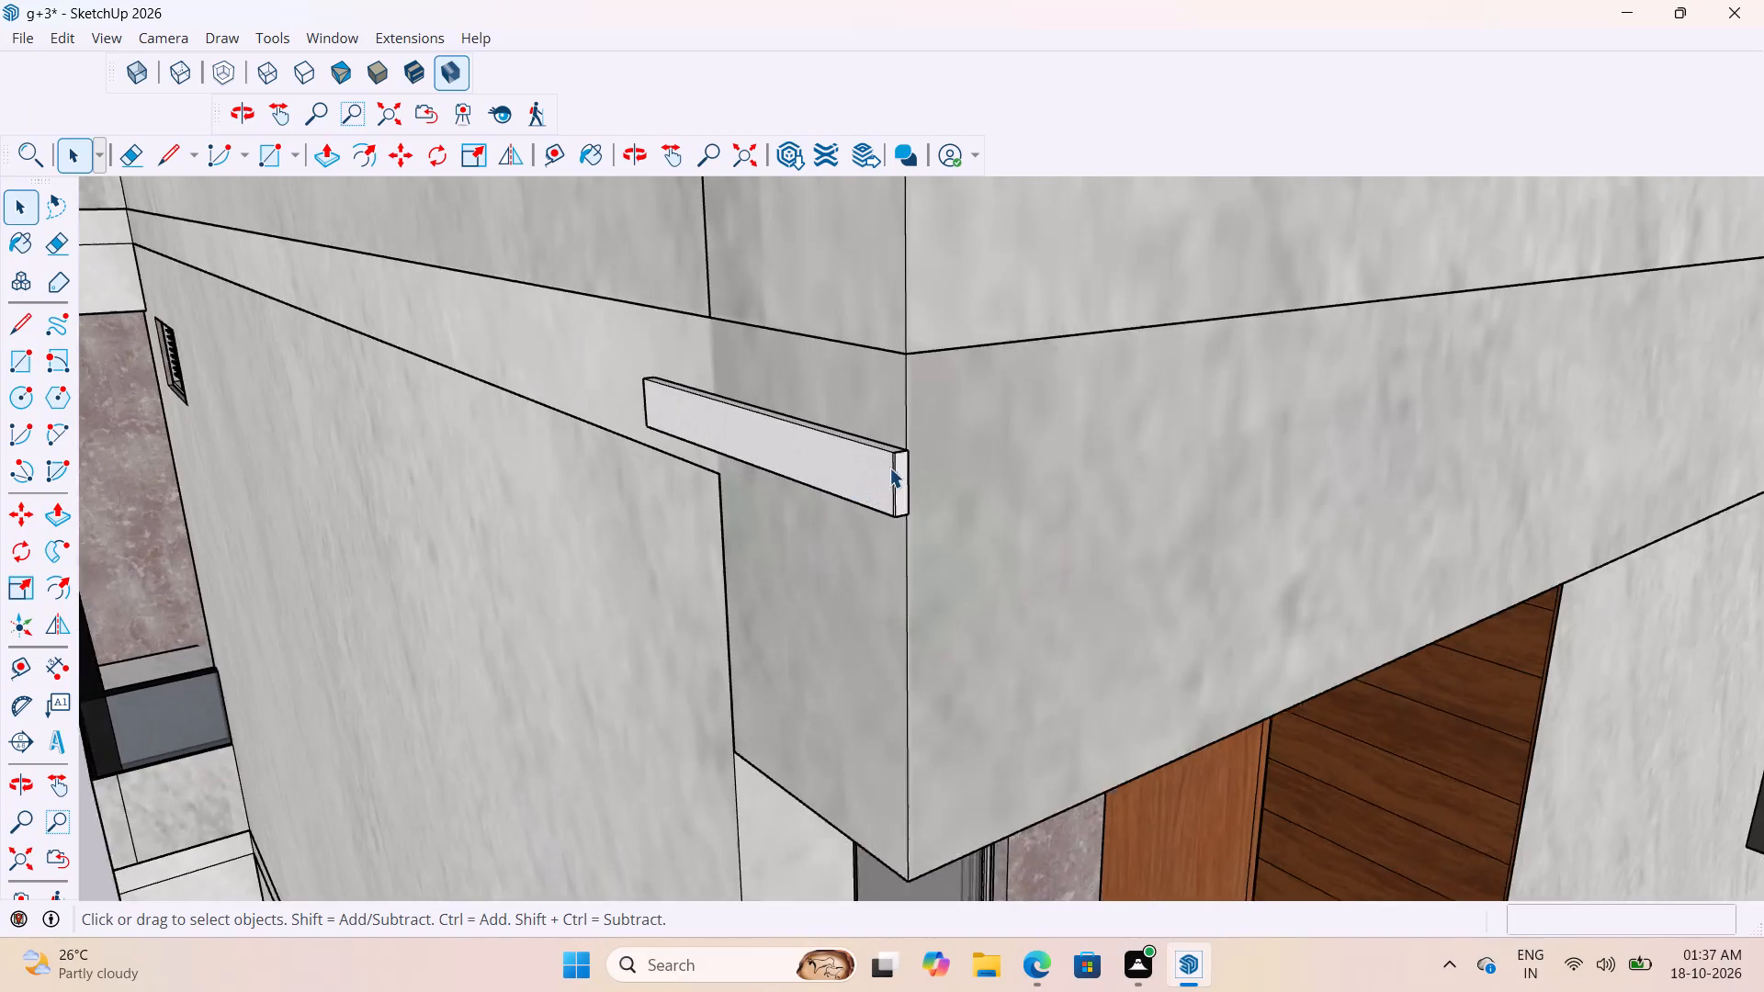
scroll(889, 468, "up", 11)
middle_click_drag(899, 464, 308, 499)
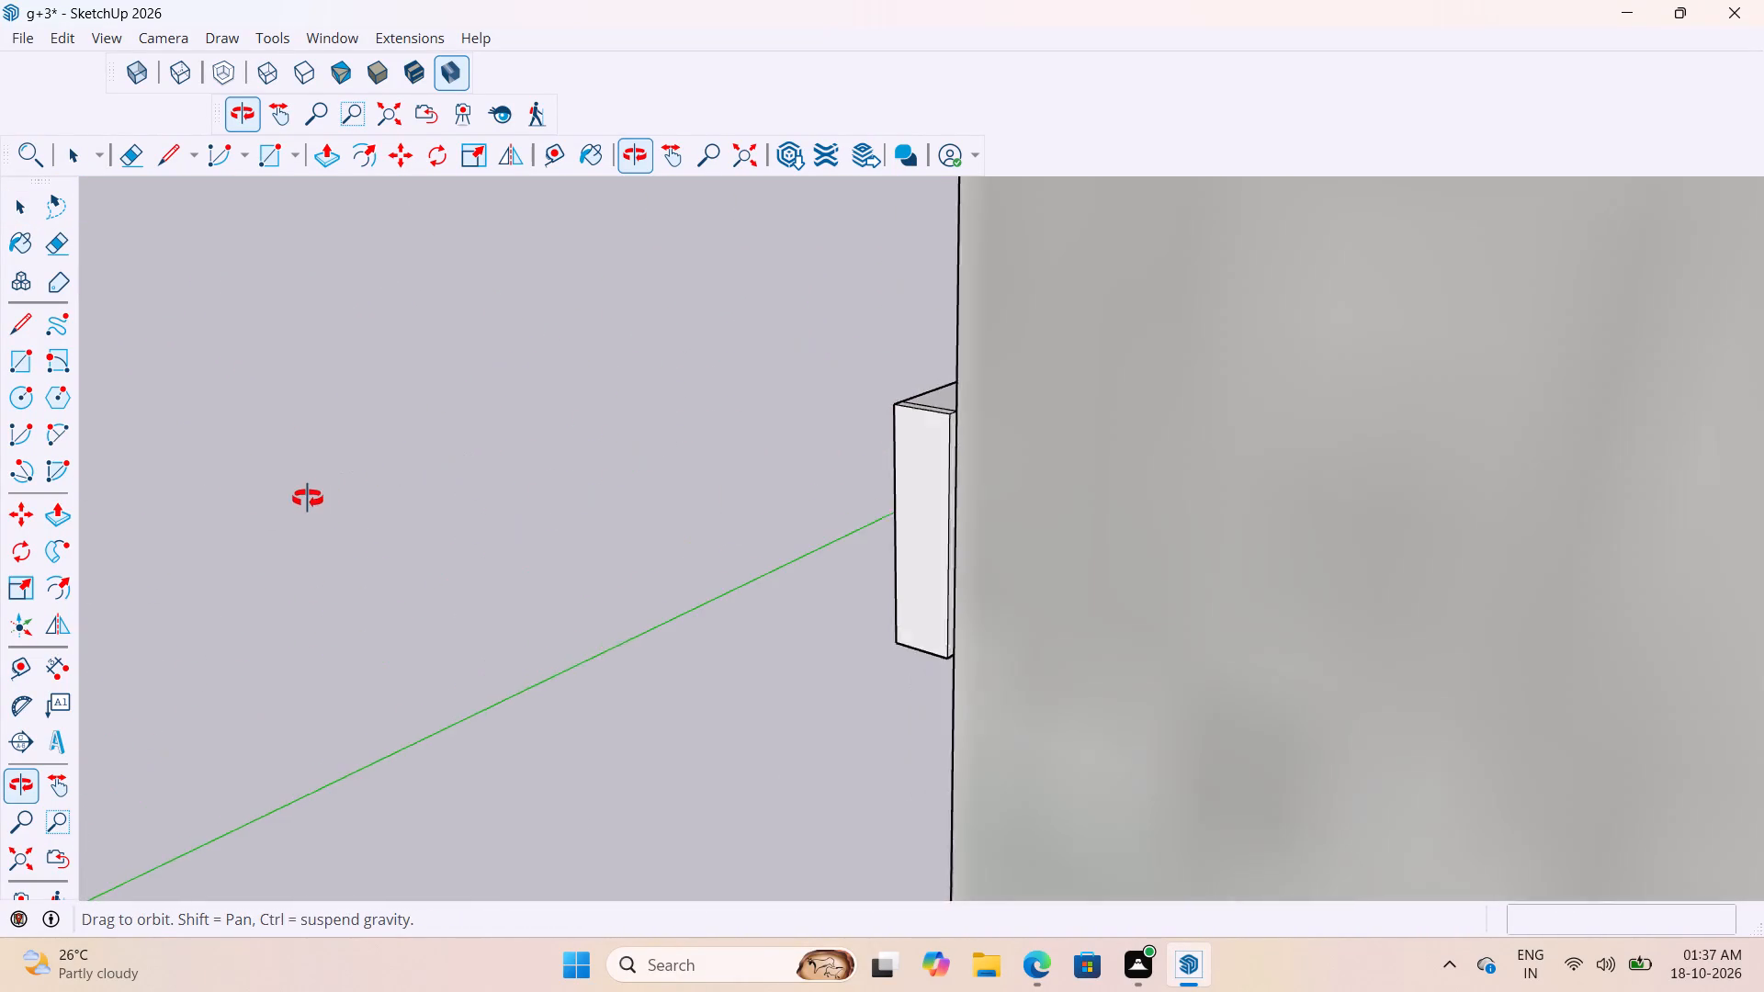
middle_click_drag(308, 499, 224, 538)
key("p")
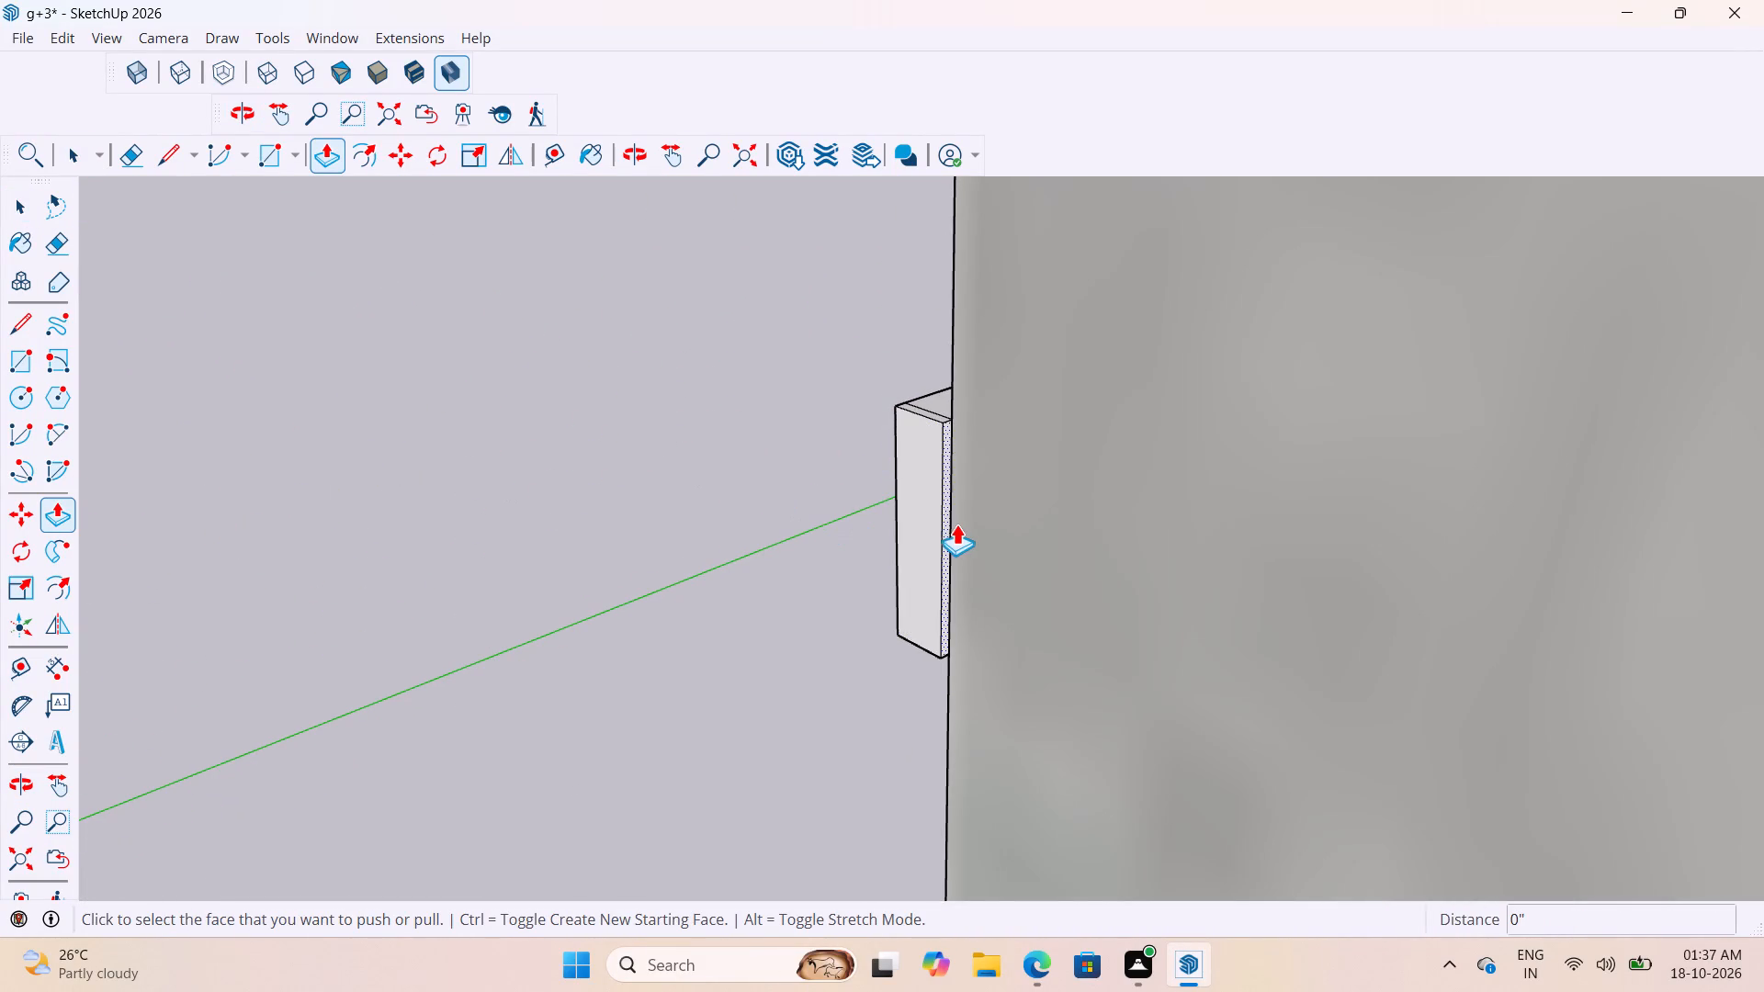
scroll(956, 524, "up", 4)
left_click(944, 520)
scroll(1182, 502, "down", 12)
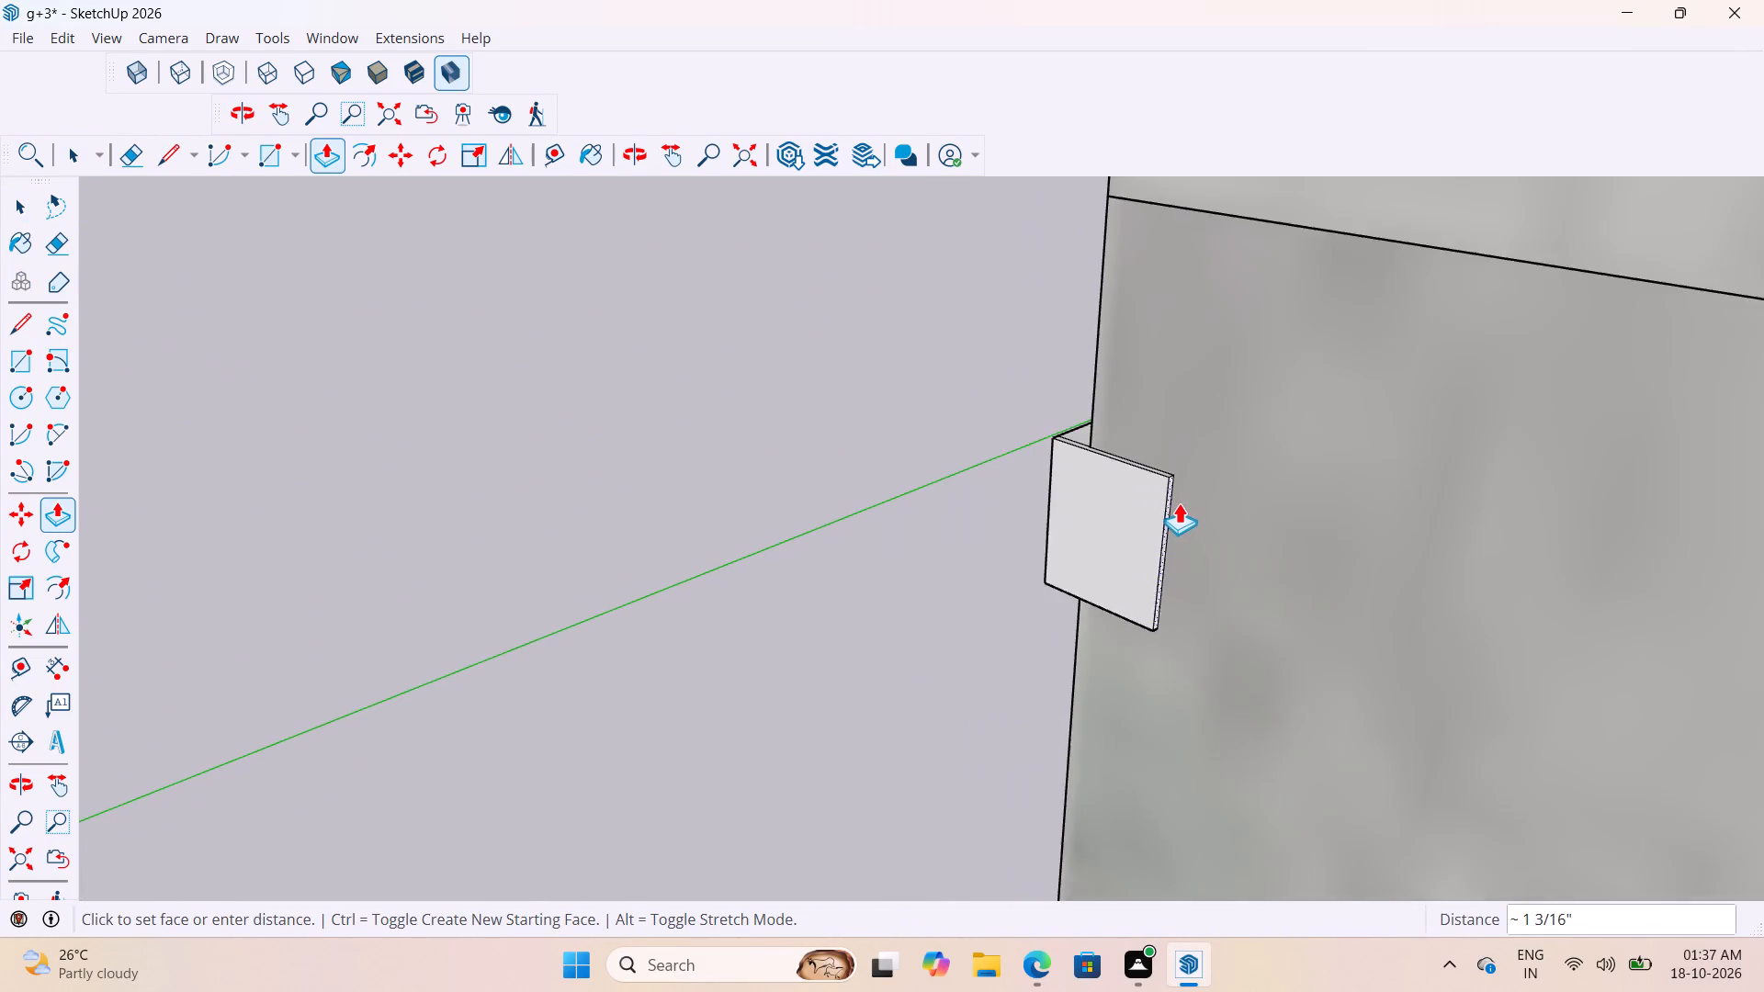
scroll(1179, 502, "down", 20)
scroll(1179, 502, "down", 9)
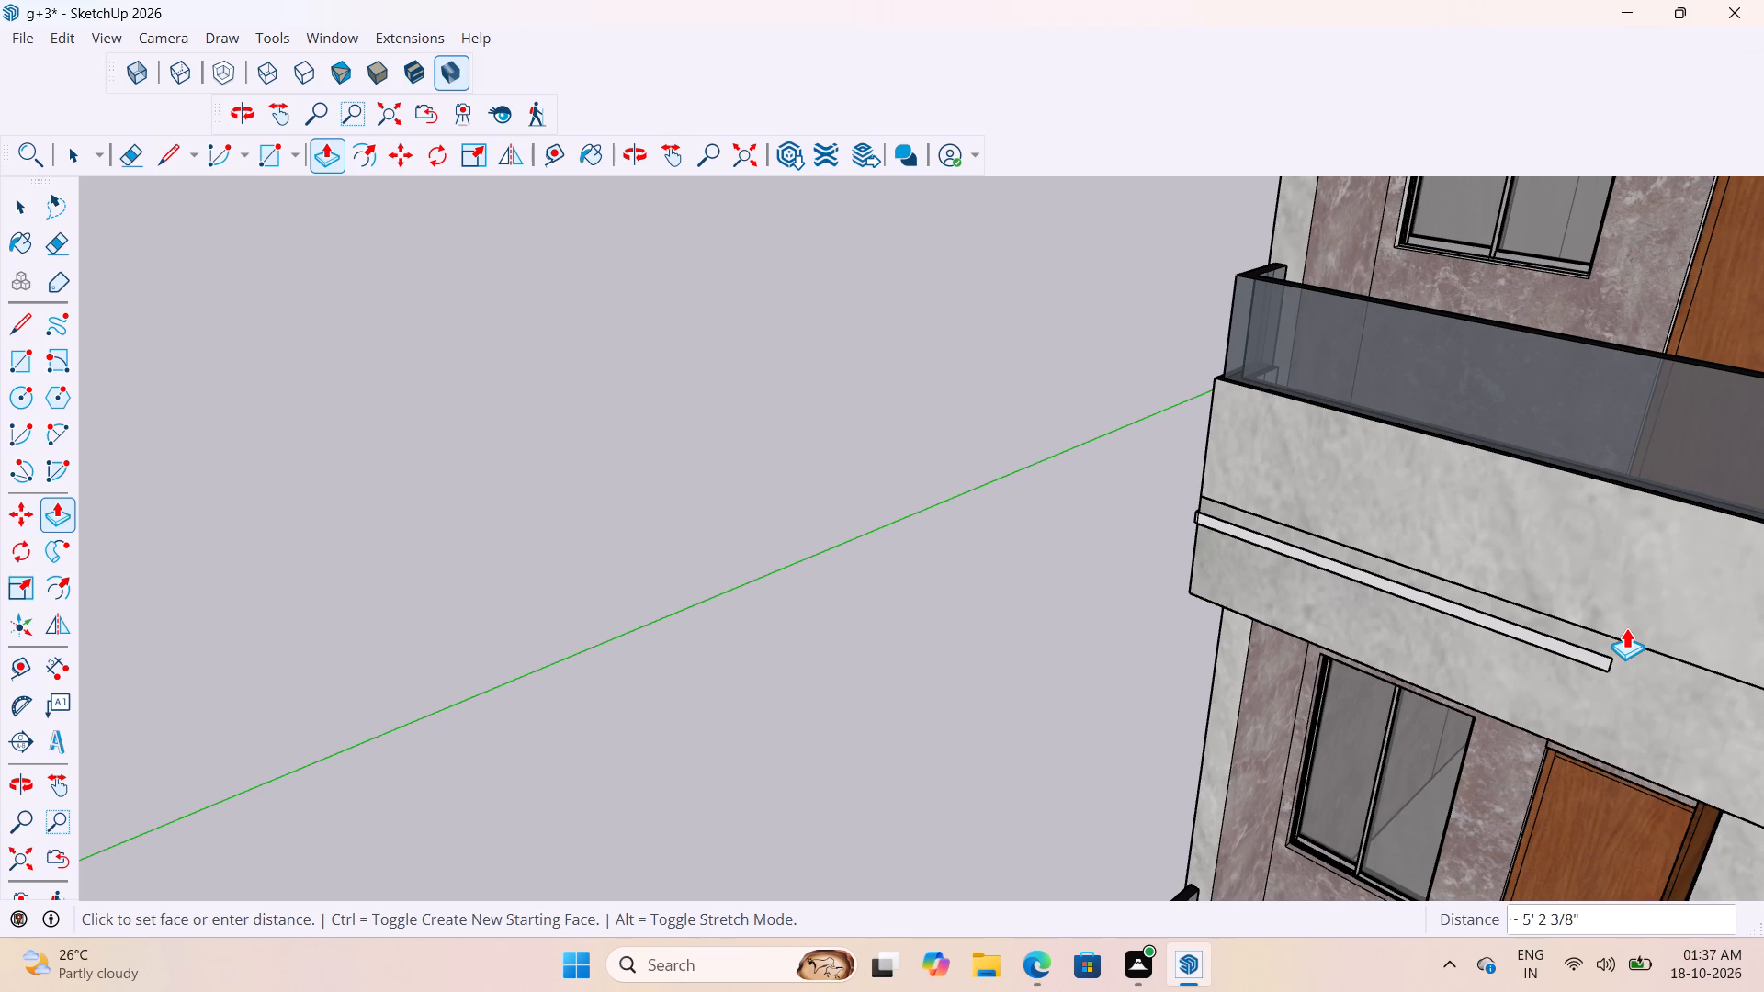
scroll(1594, 626, "down", 14)
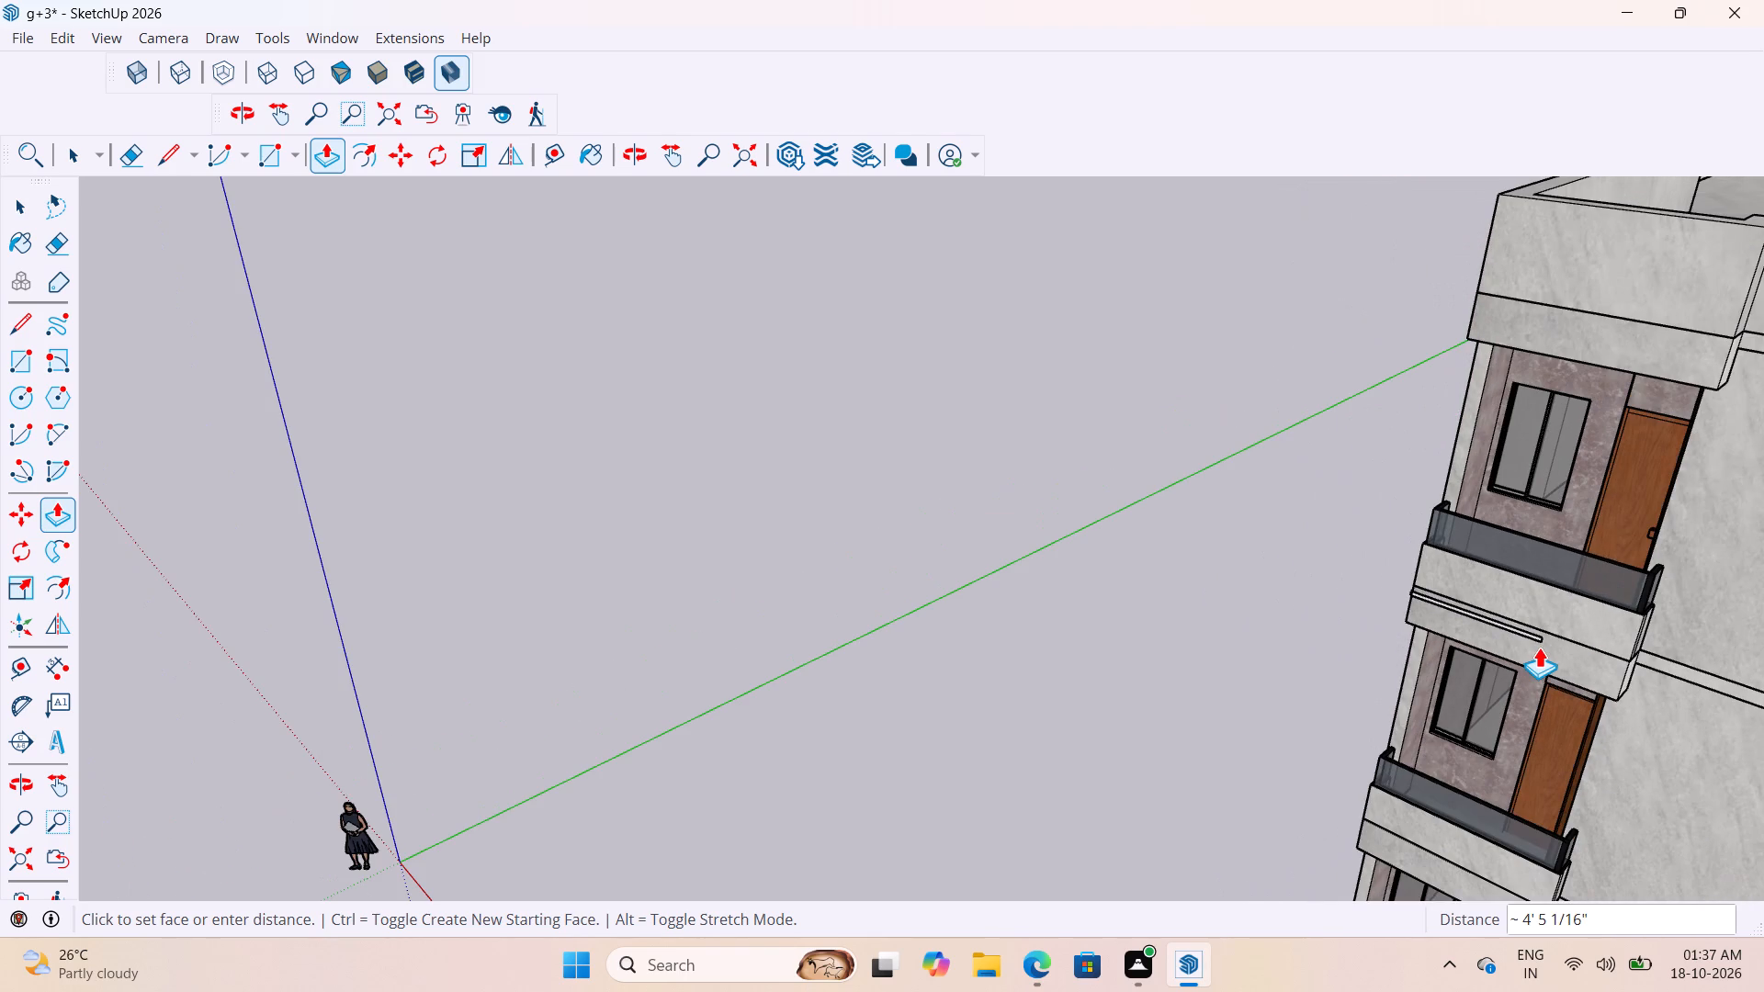
scroll(1538, 644, "down", 8)
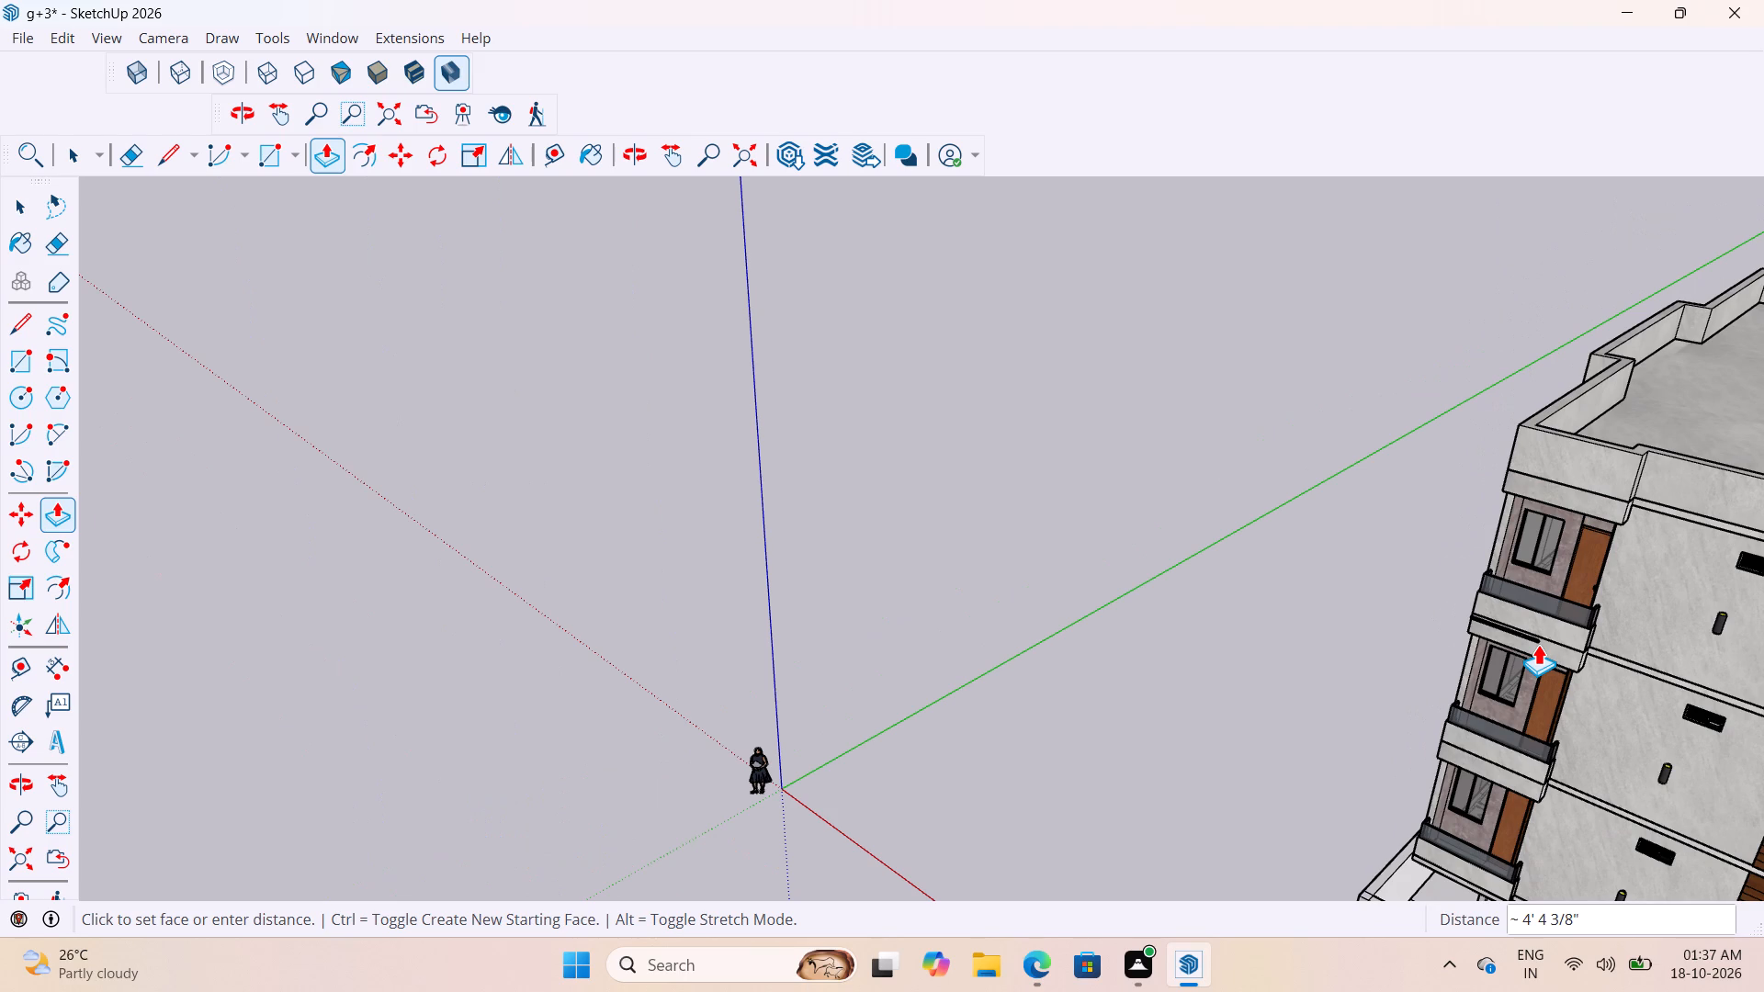
scroll(1538, 644, "down", 3)
scroll(1587, 665, "up", 5)
scroll(1440, 646, "down", 4)
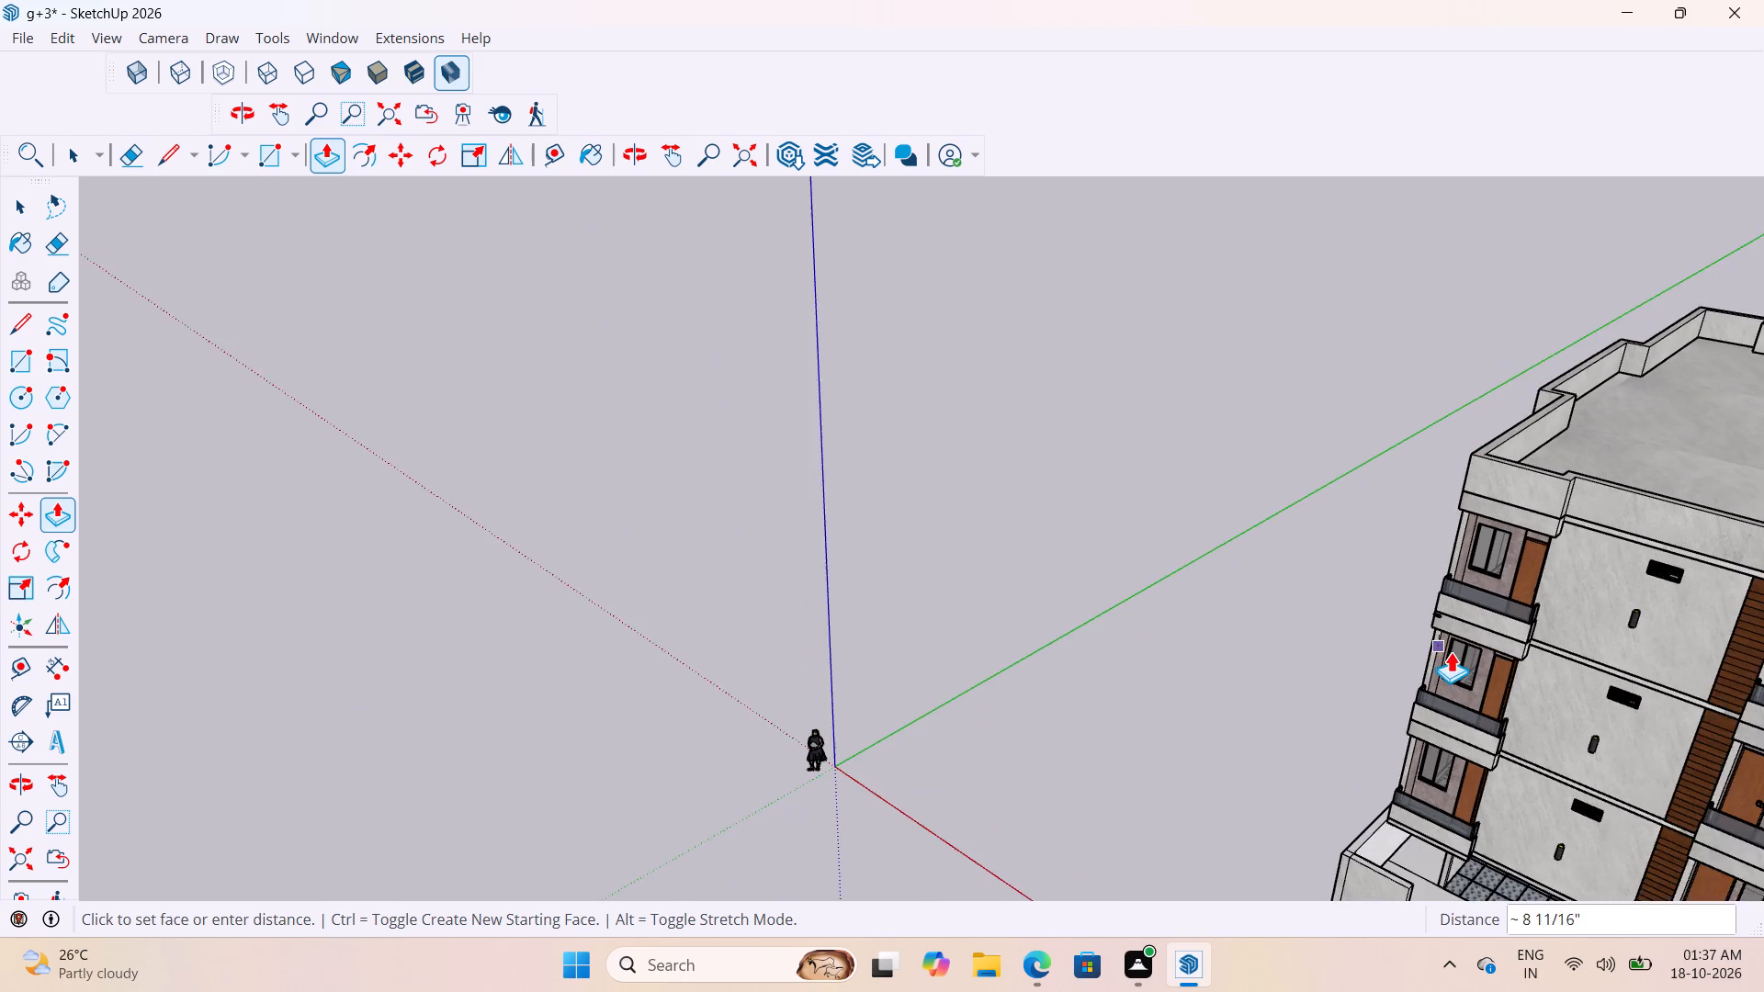
scroll(1454, 656, "up", 3)
scroll(1543, 650, "up", 16)
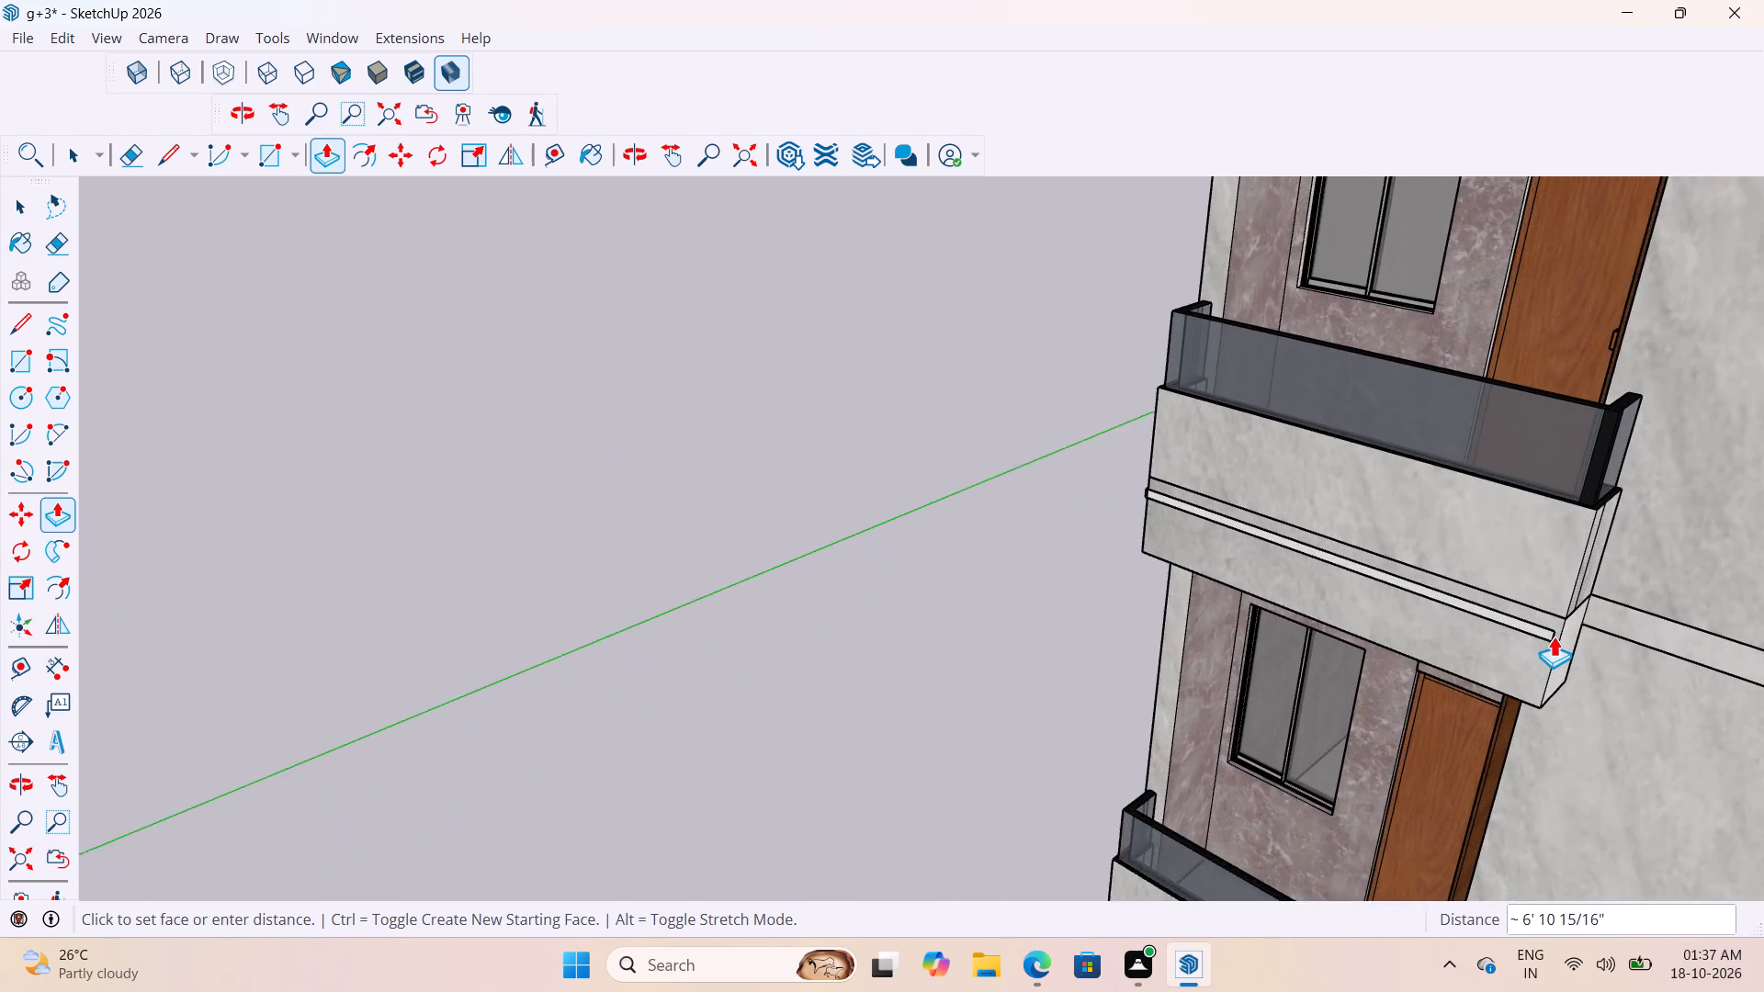
scroll(1554, 636, "up", 4)
middle_click_drag(1568, 638, 1357, 618)
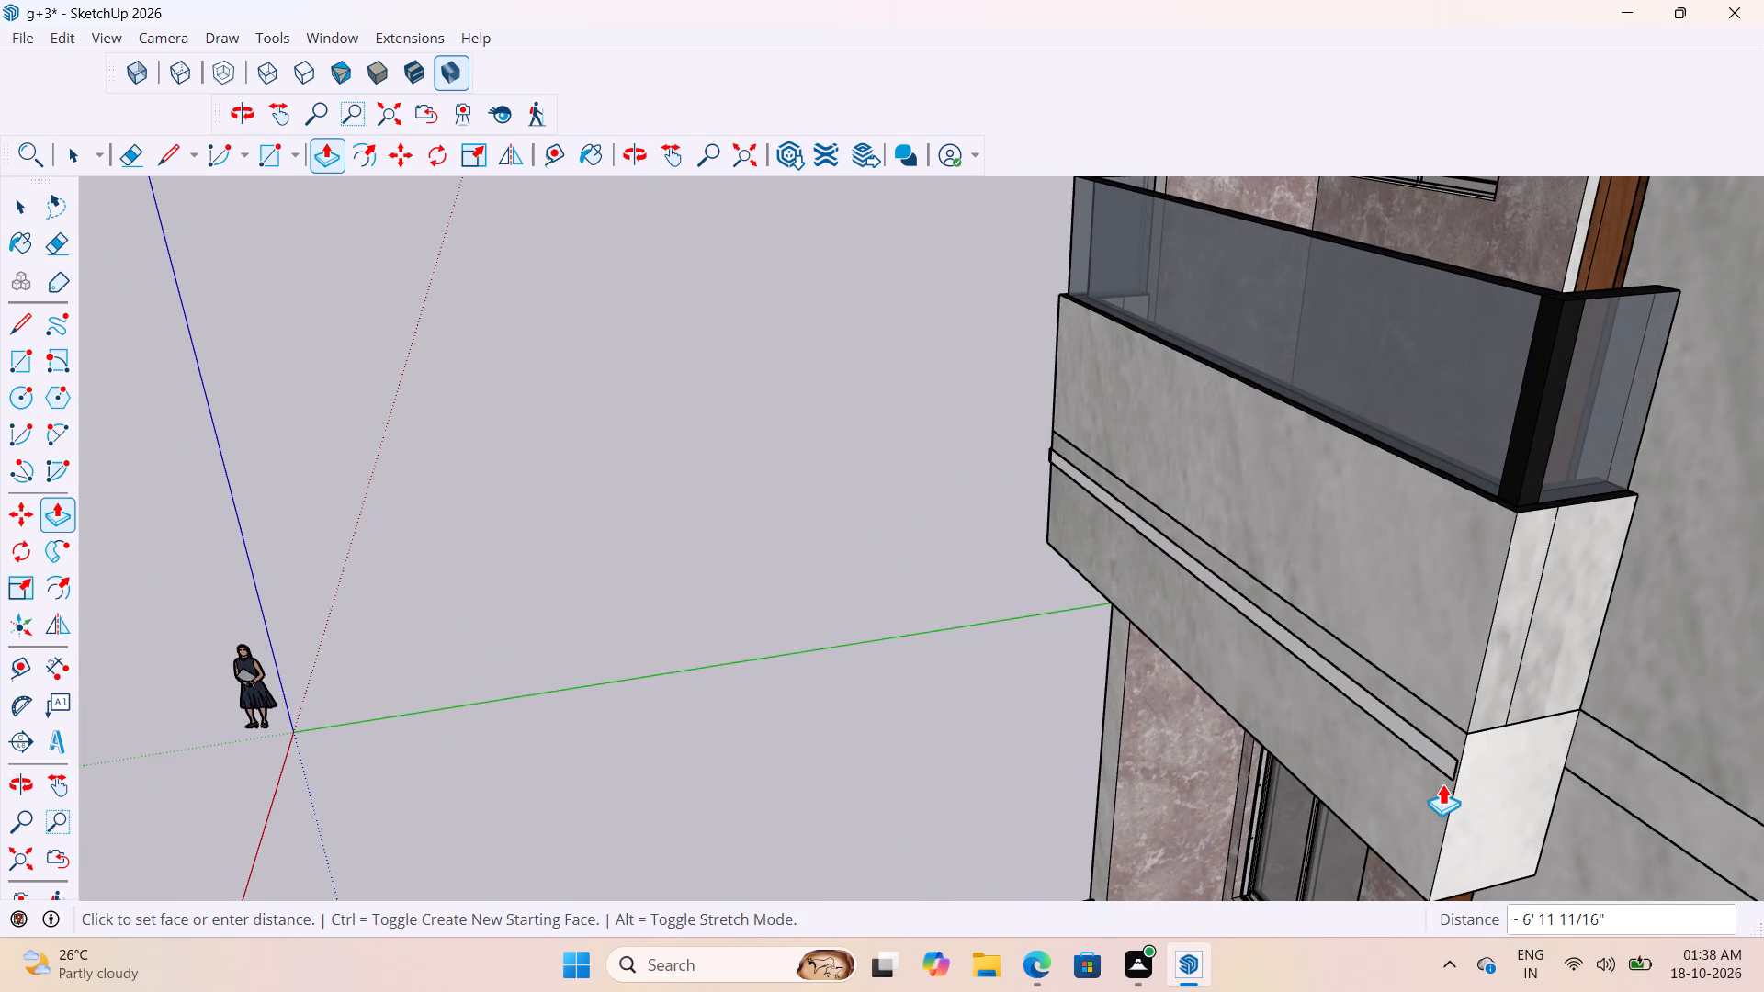
scroll(1442, 783, "up", 12)
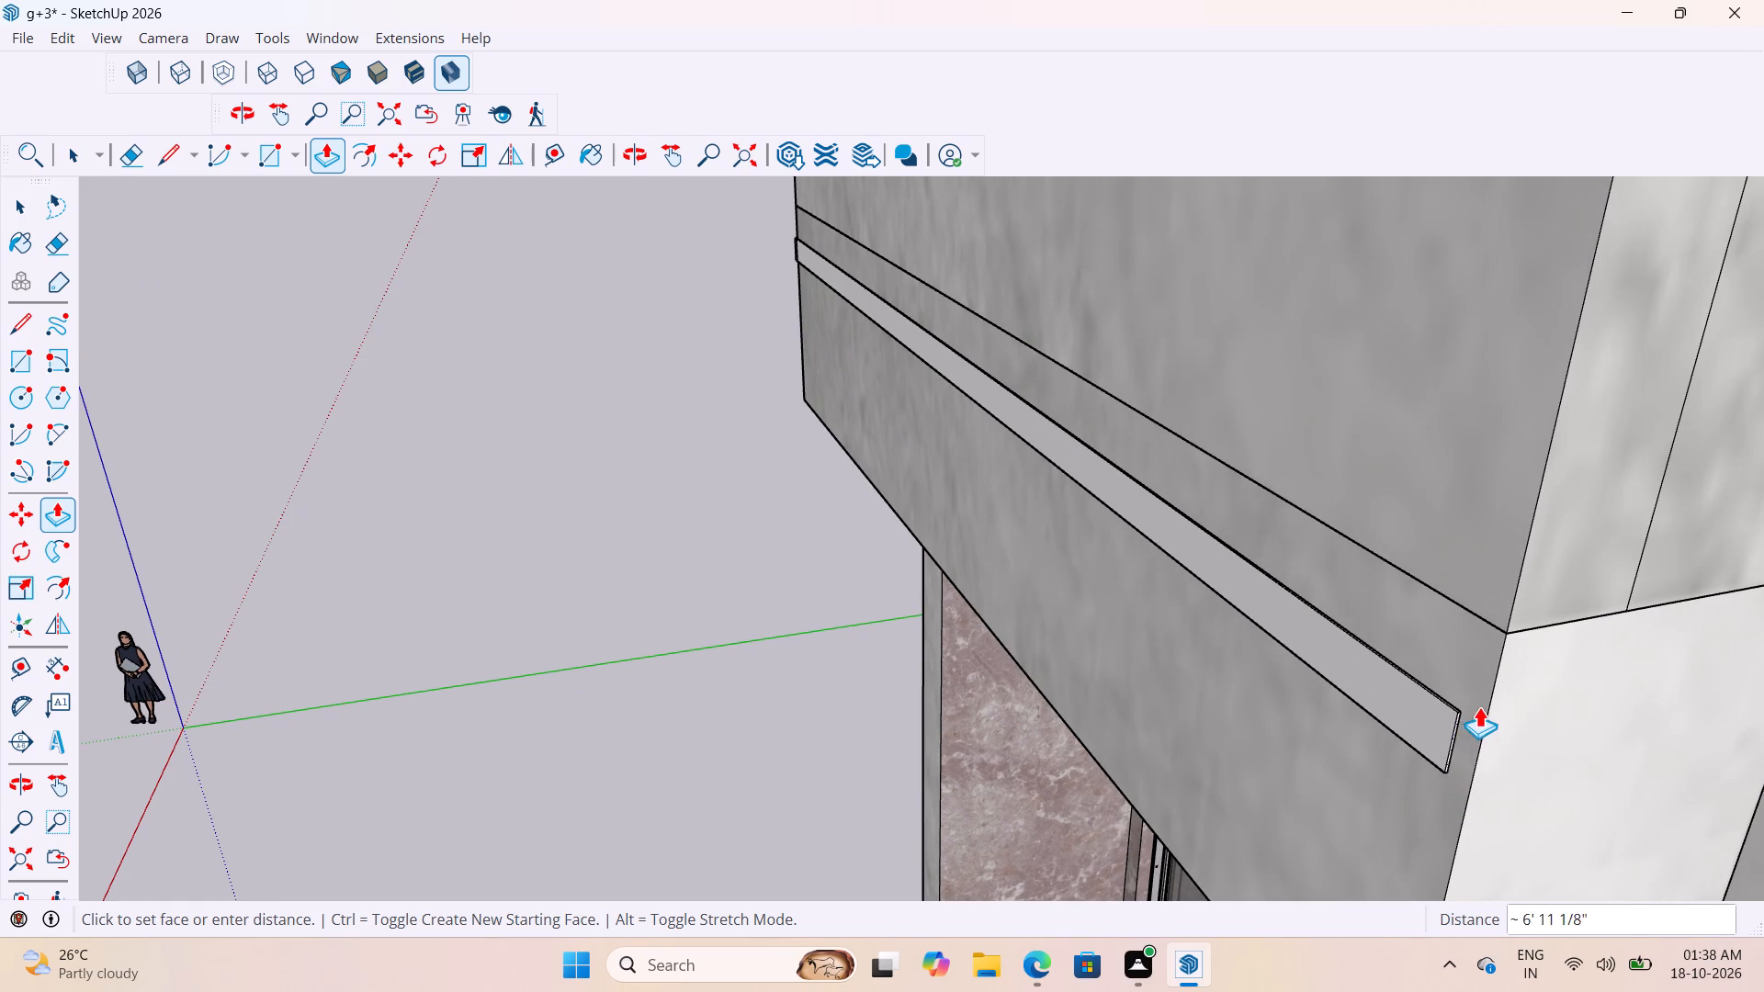
left_click(1484, 712)
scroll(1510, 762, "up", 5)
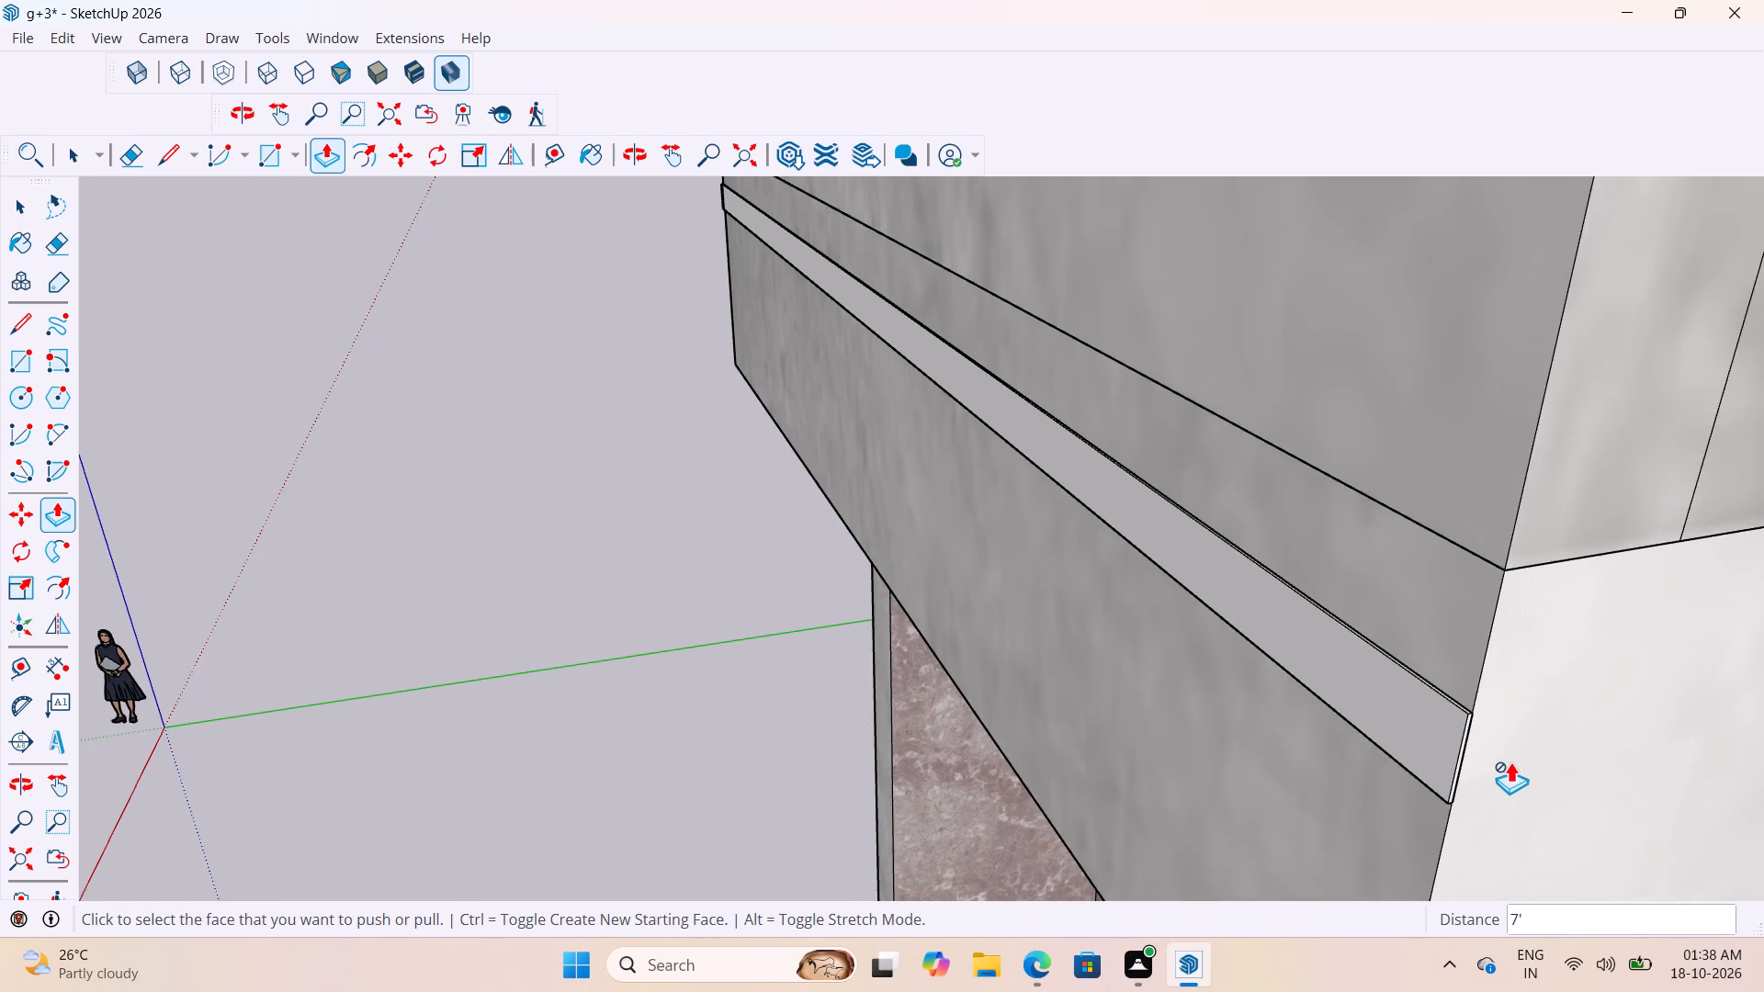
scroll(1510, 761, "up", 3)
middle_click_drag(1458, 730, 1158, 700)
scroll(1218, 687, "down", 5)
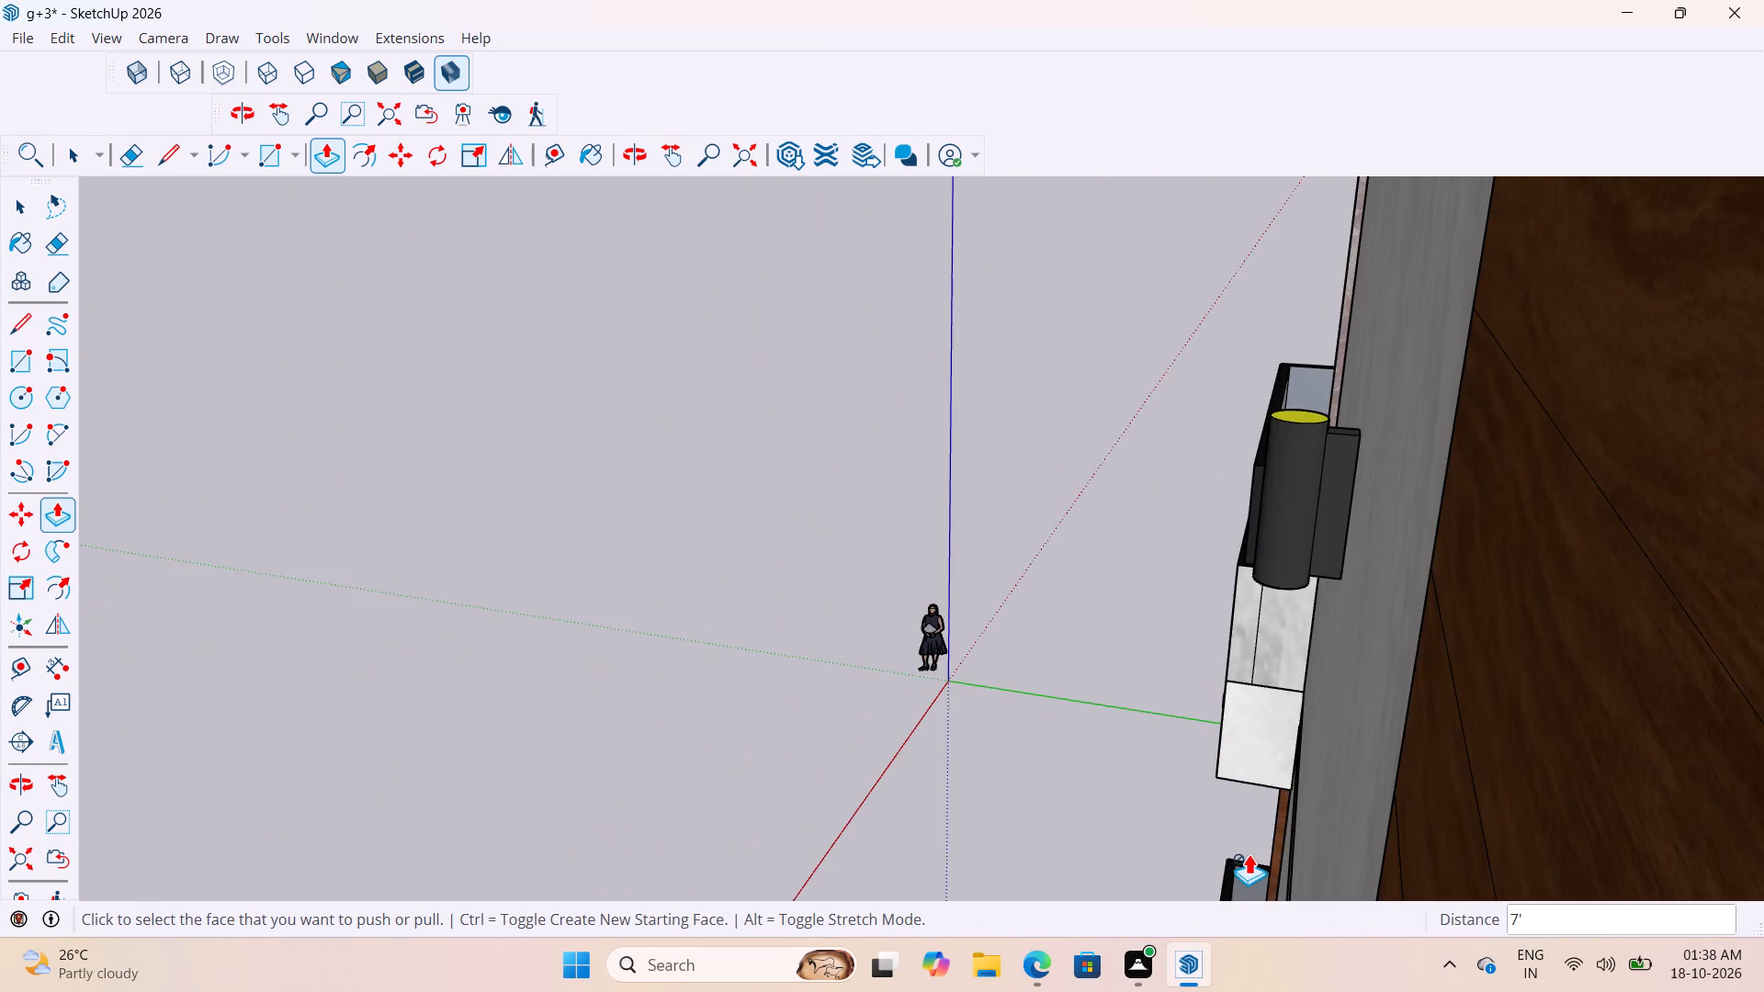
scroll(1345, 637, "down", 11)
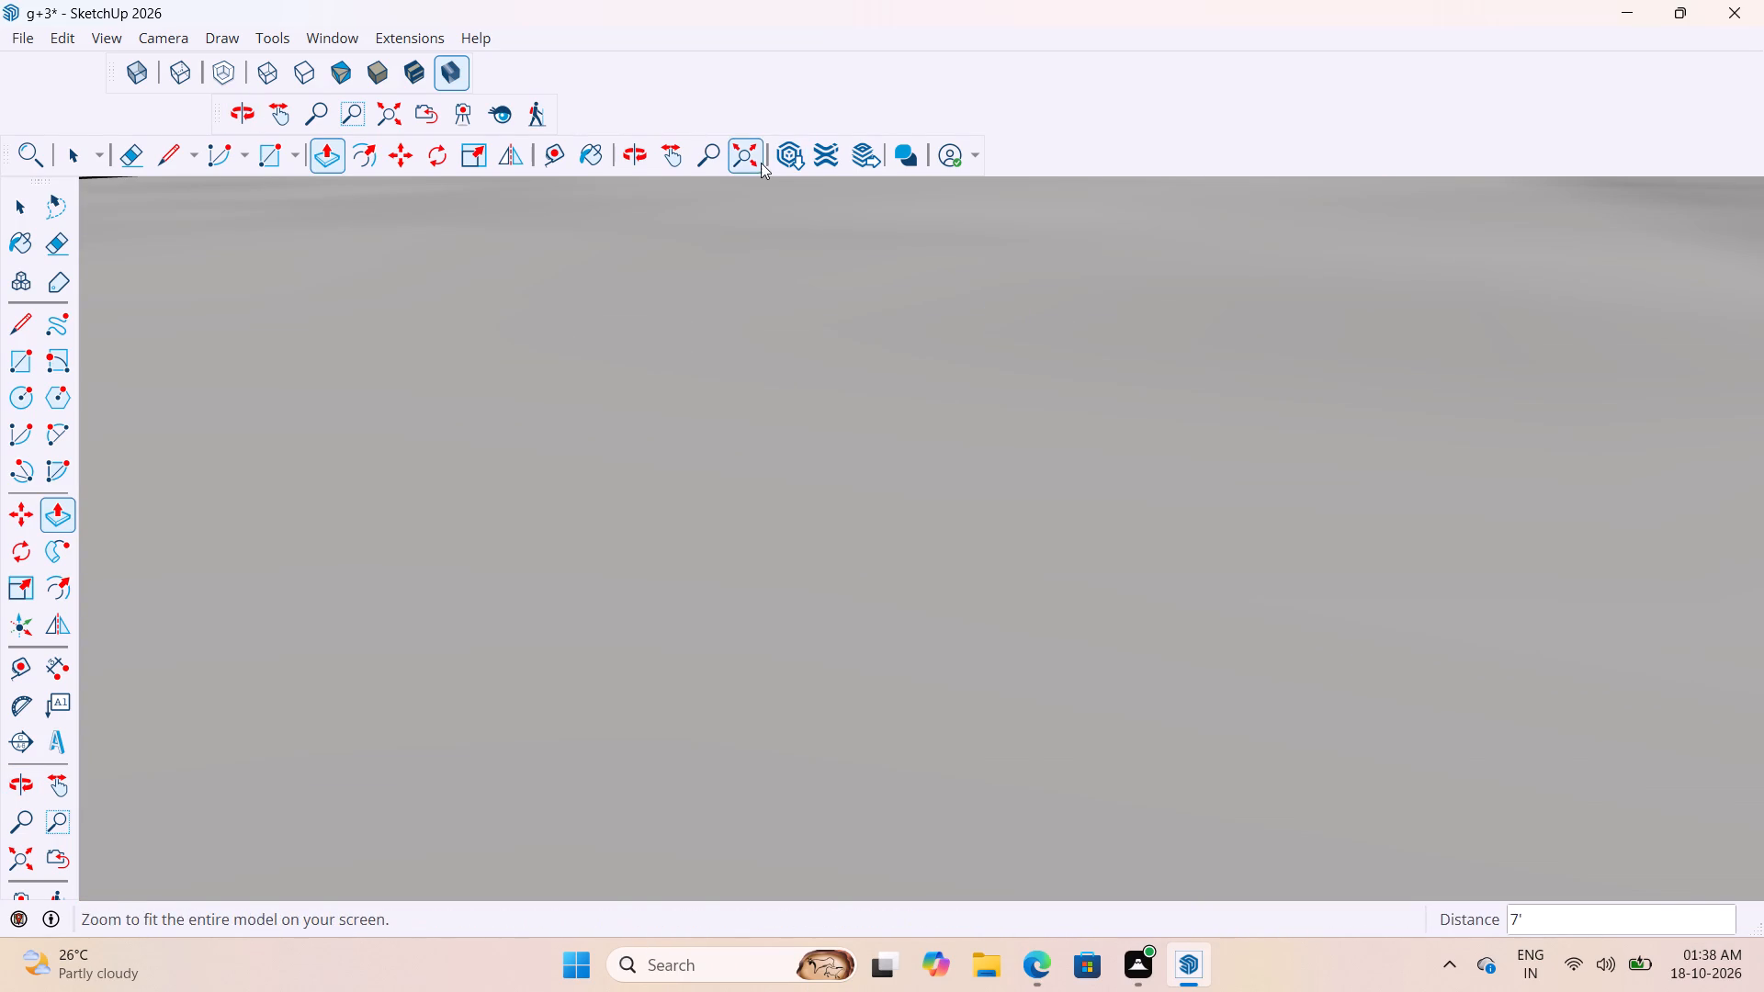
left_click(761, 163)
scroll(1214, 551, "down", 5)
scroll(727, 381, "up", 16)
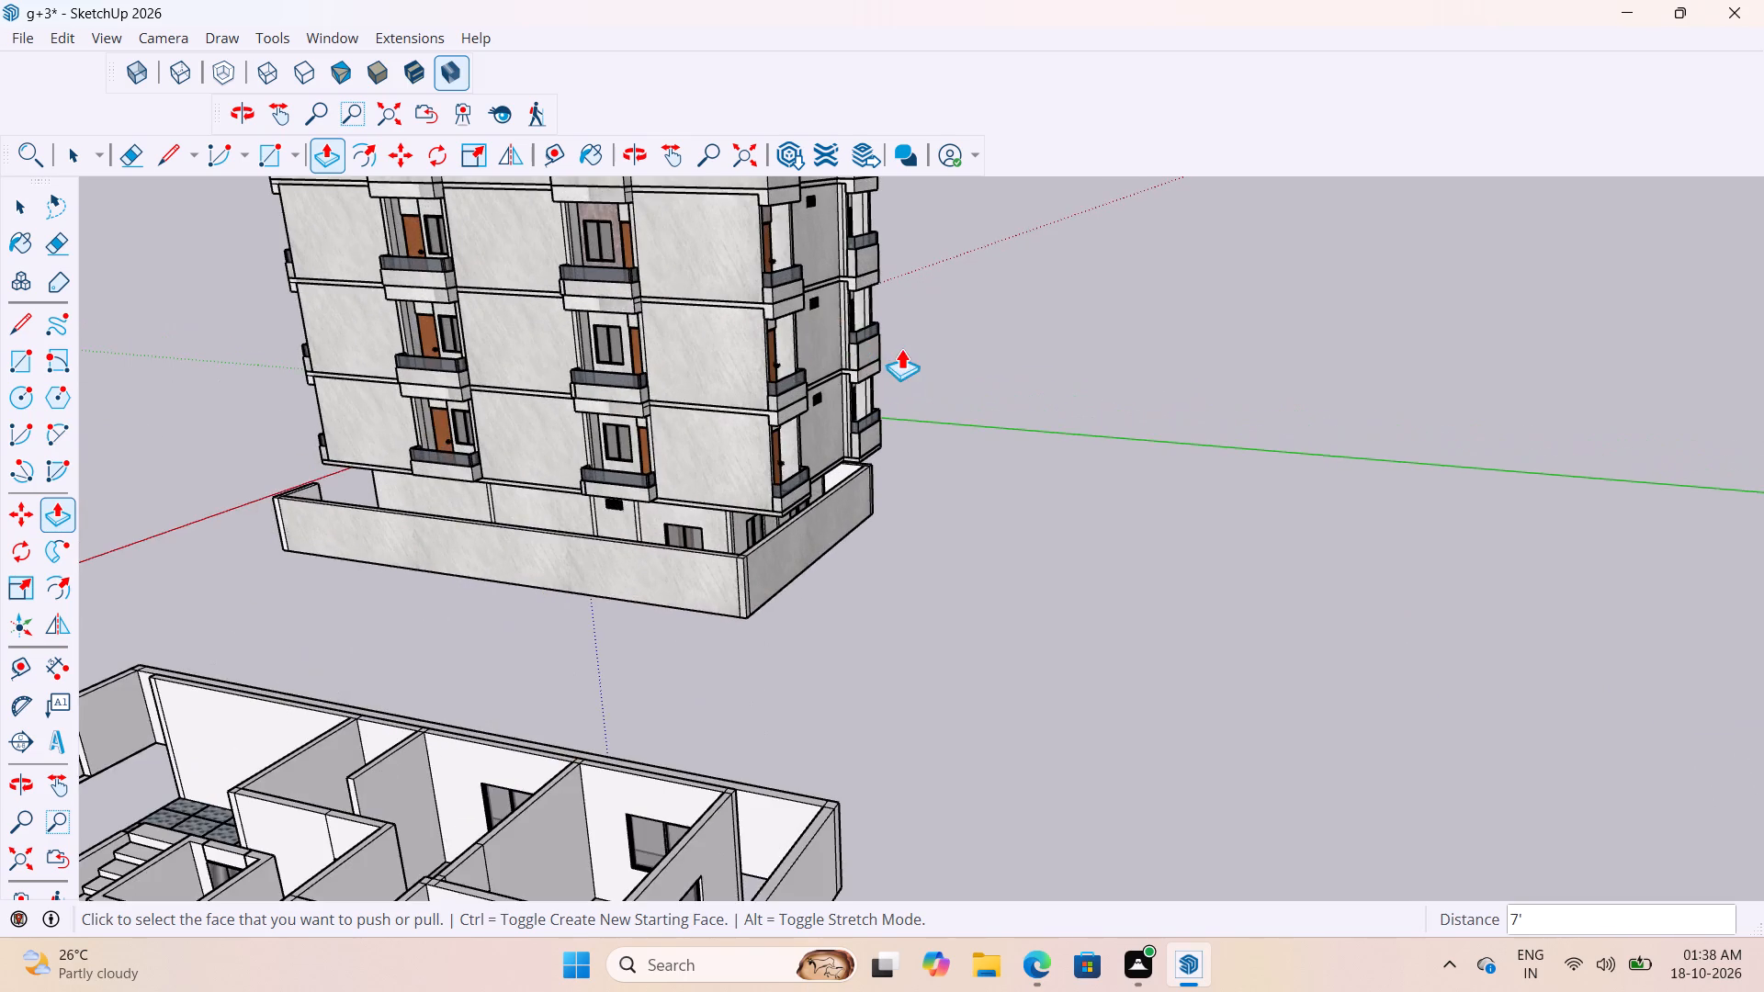
Push/Pull the strip's narrow end face at the far corner of the balcony's front band out by 0.1".
middle_click_drag(901, 348, 472, 513)
scroll(628, 288, "up", 2)
scroll(703, 353, "down", 10)
scroll(739, 396, "up", 3)
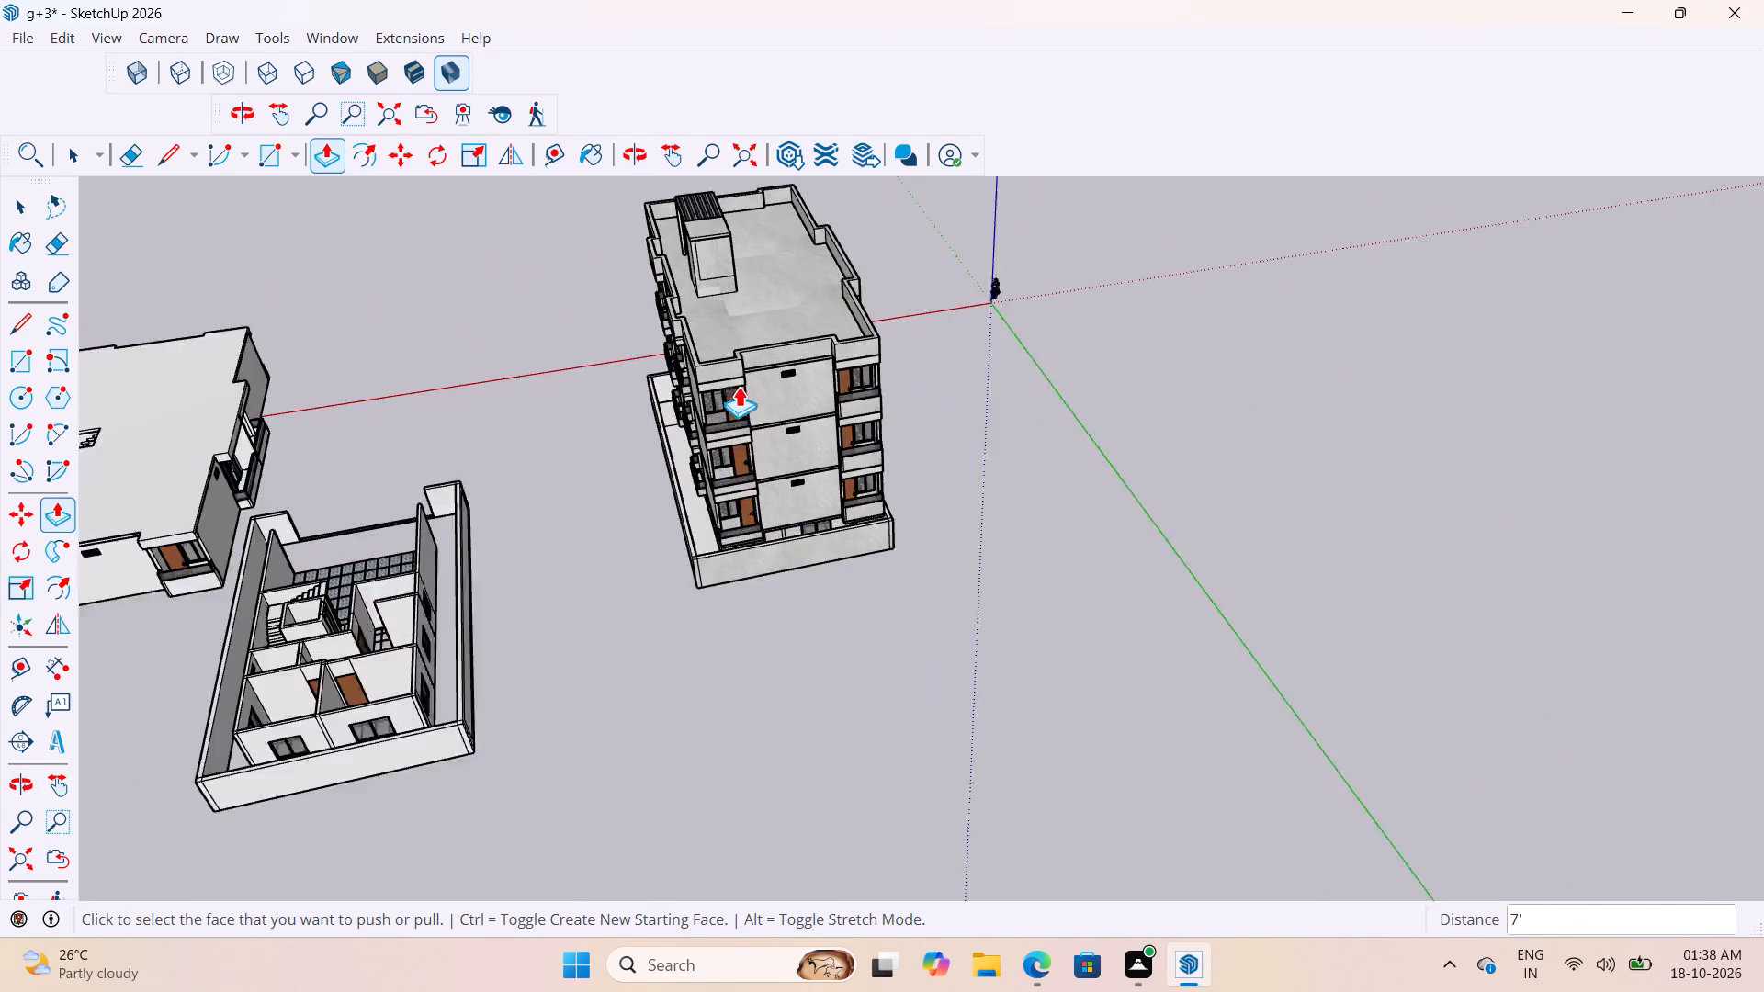
scroll(739, 386, "up", 13)
middle_click_drag(692, 383, 934, 283)
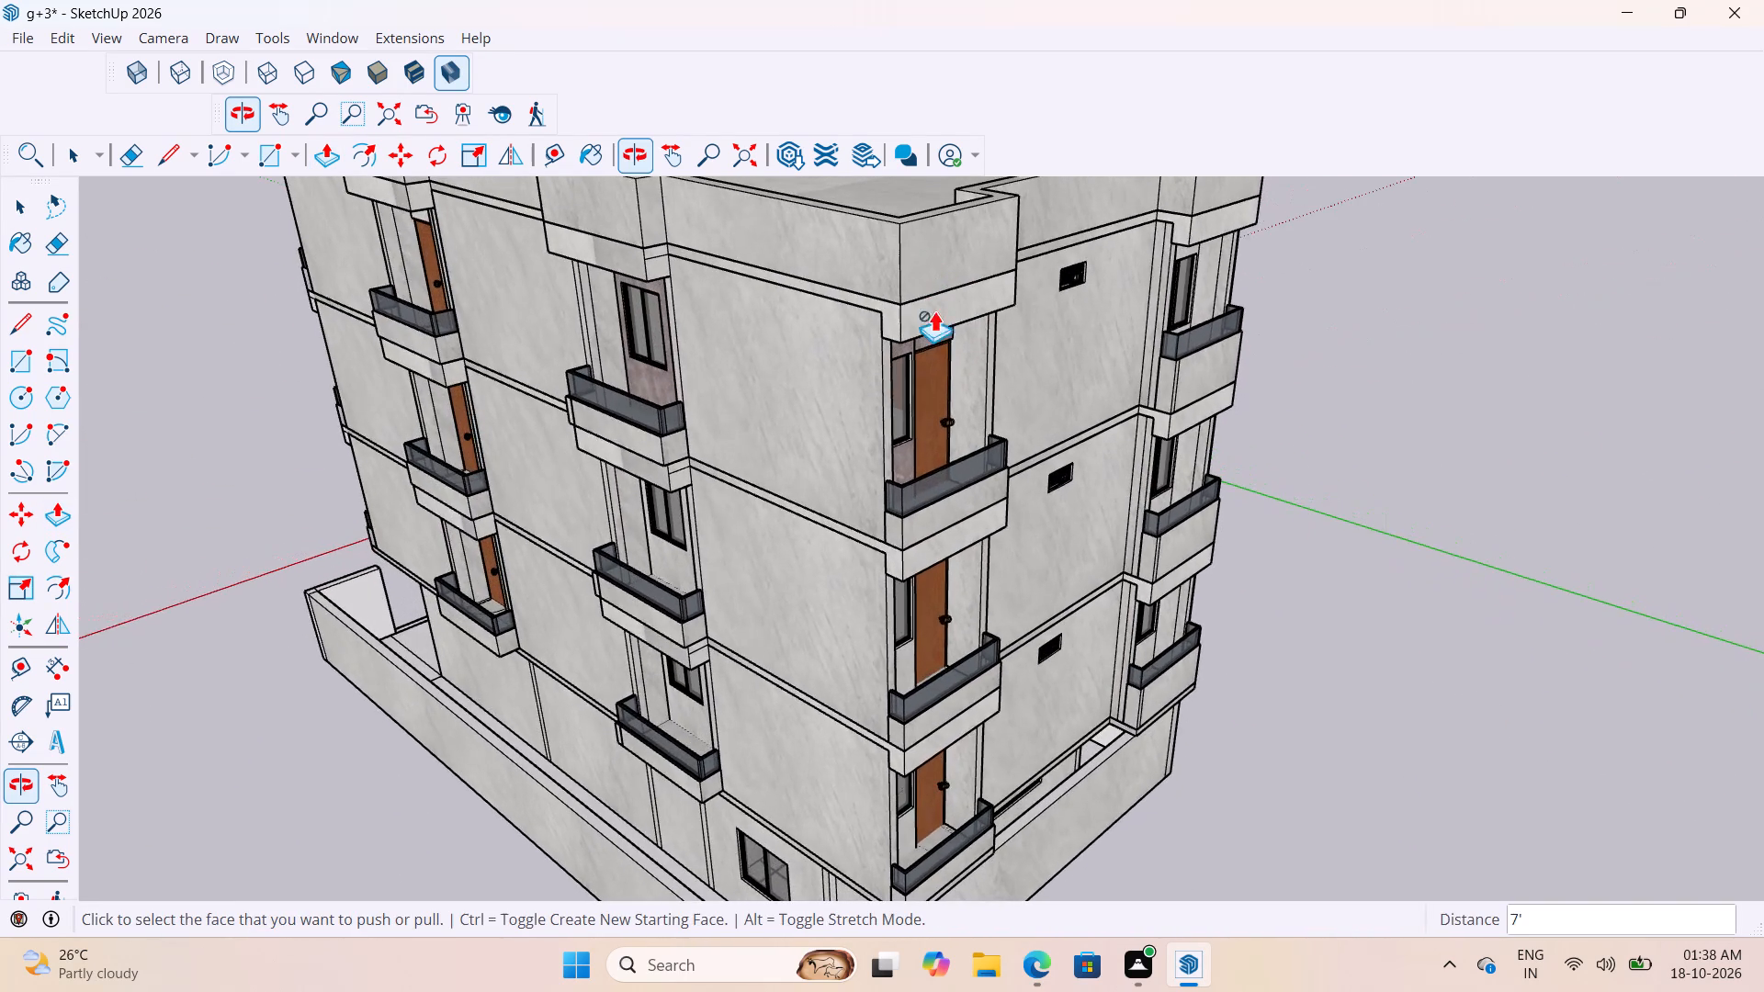
scroll(956, 554, "down", 10)
middle_click_drag(1092, 537, 387, 589)
middle_click_drag(1011, 569, 708, 517)
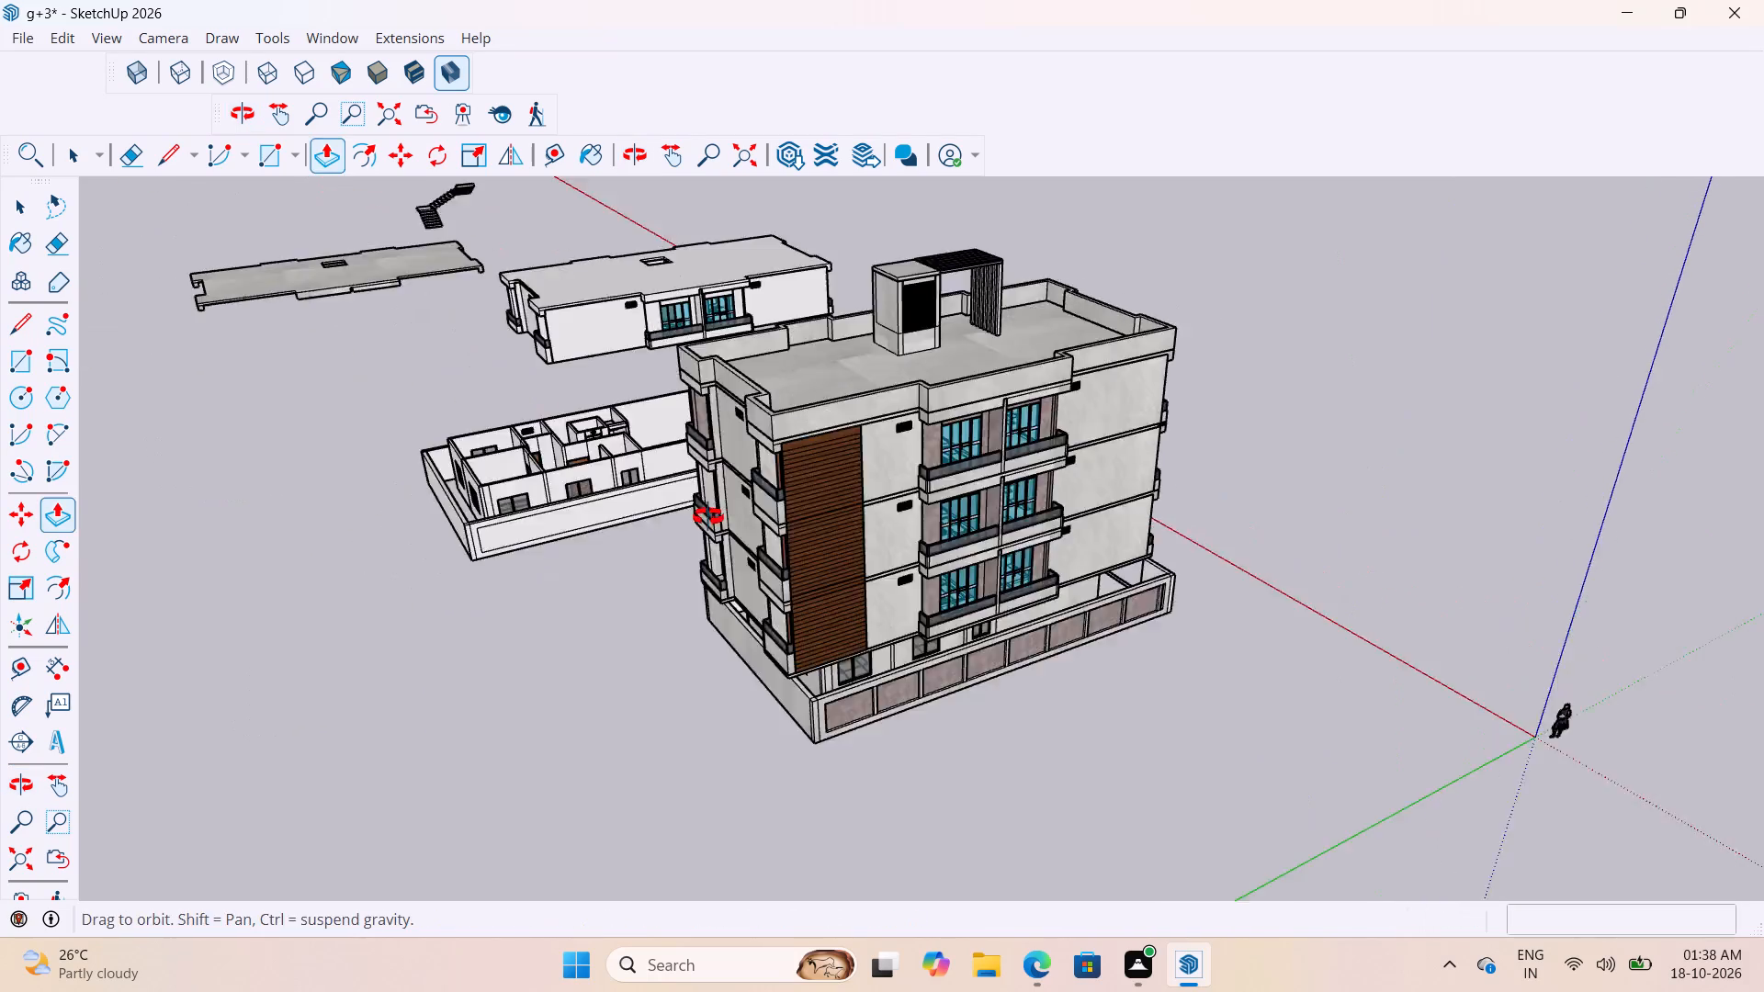
middle_click_drag(708, 517, 155, 577)
scroll(579, 465, "up", 7)
scroll(842, 615, "down", 4)
scroll(901, 473, "up", 8)
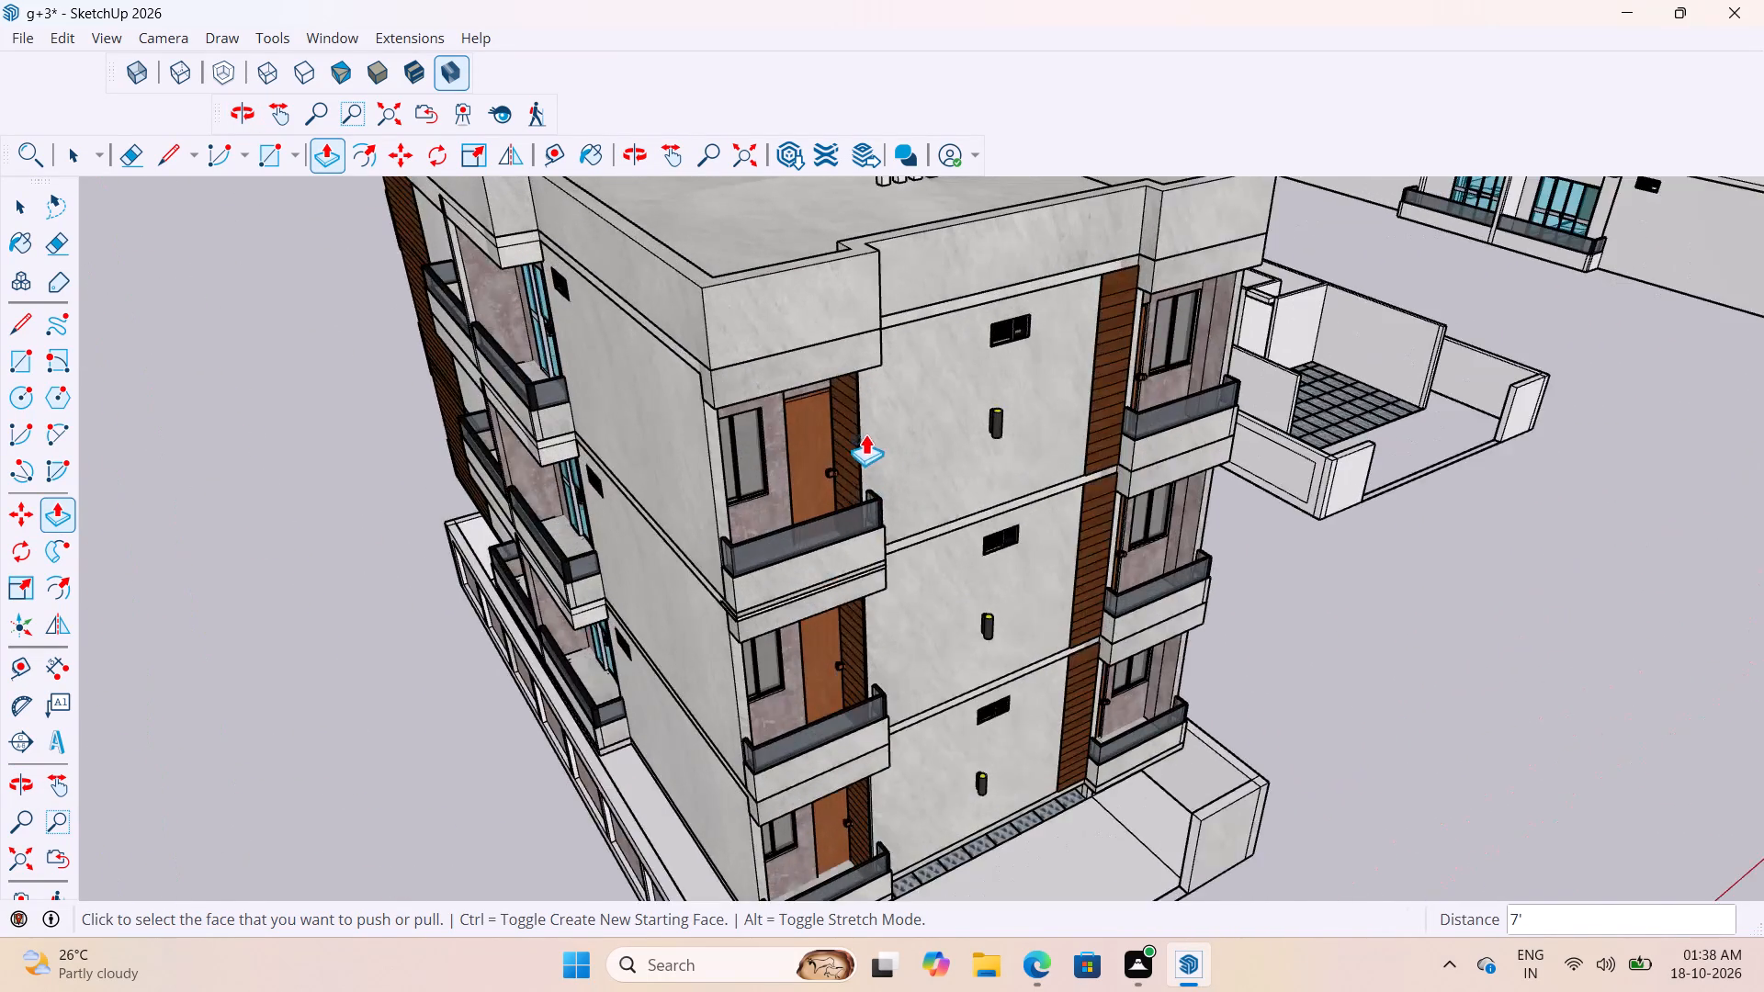
scroll(880, 579, "up", 5)
middle_click_drag(843, 525, 342, 457)
scroll(737, 474, "up", 10)
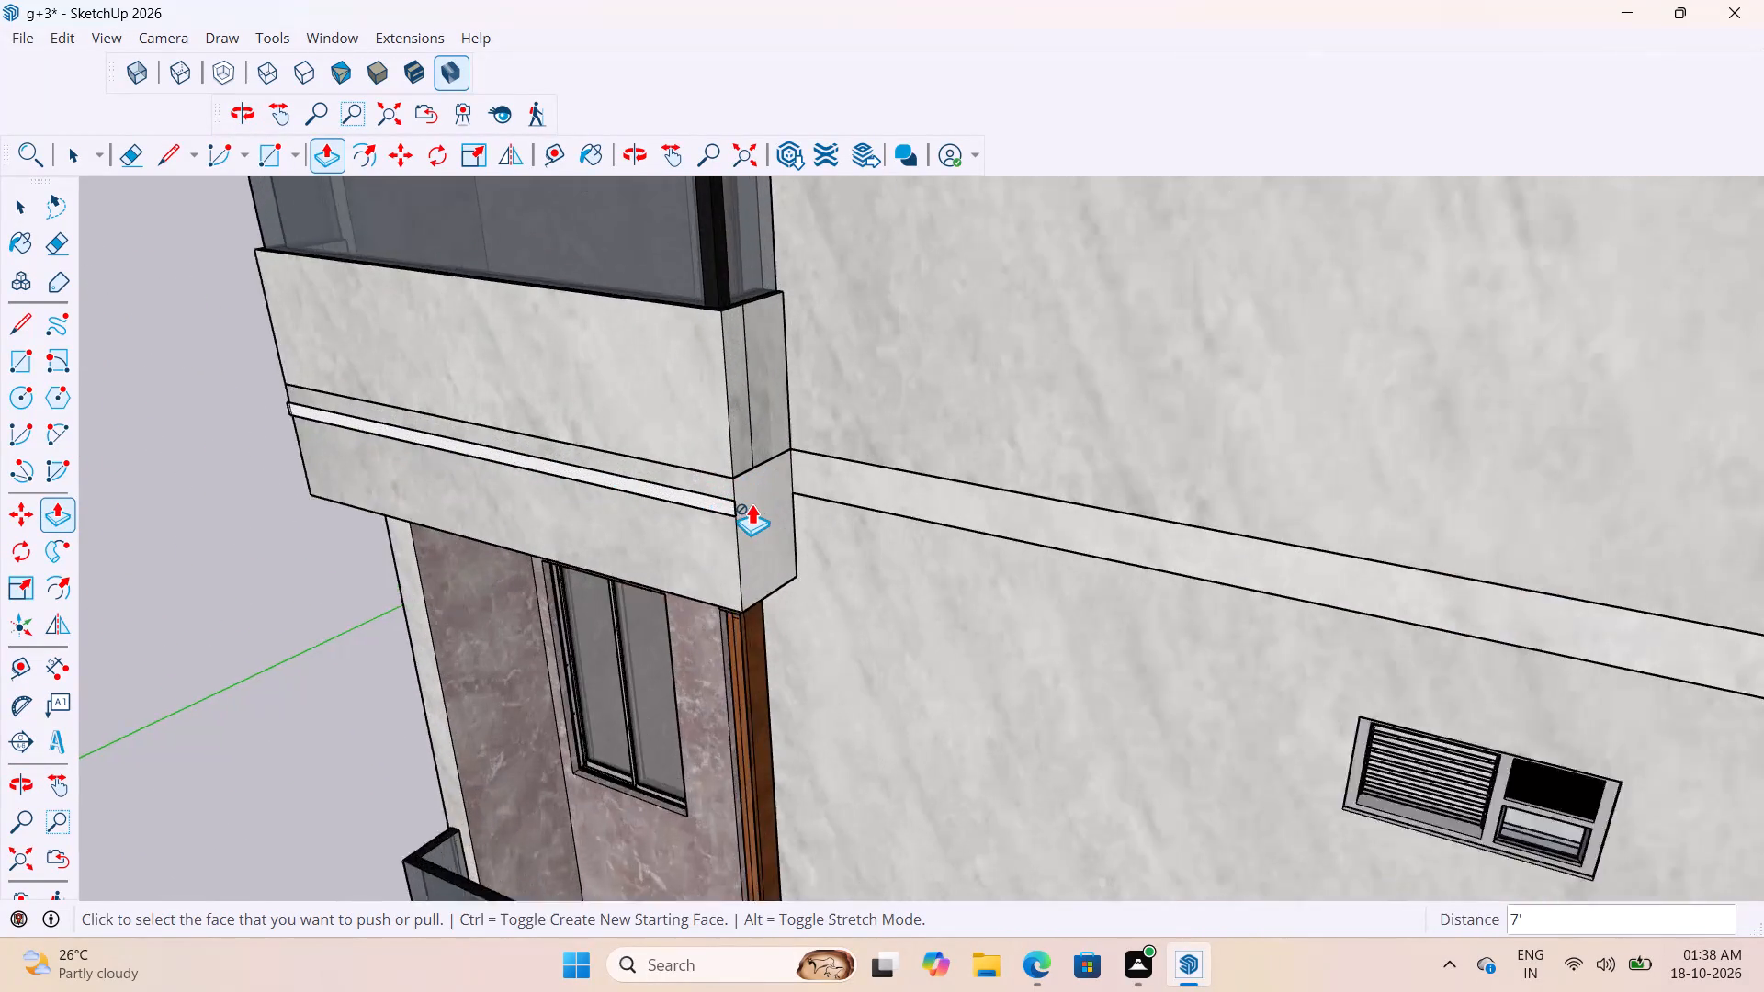
scroll(752, 503, "up", 14)
middle_click_drag(750, 520, 628, 504)
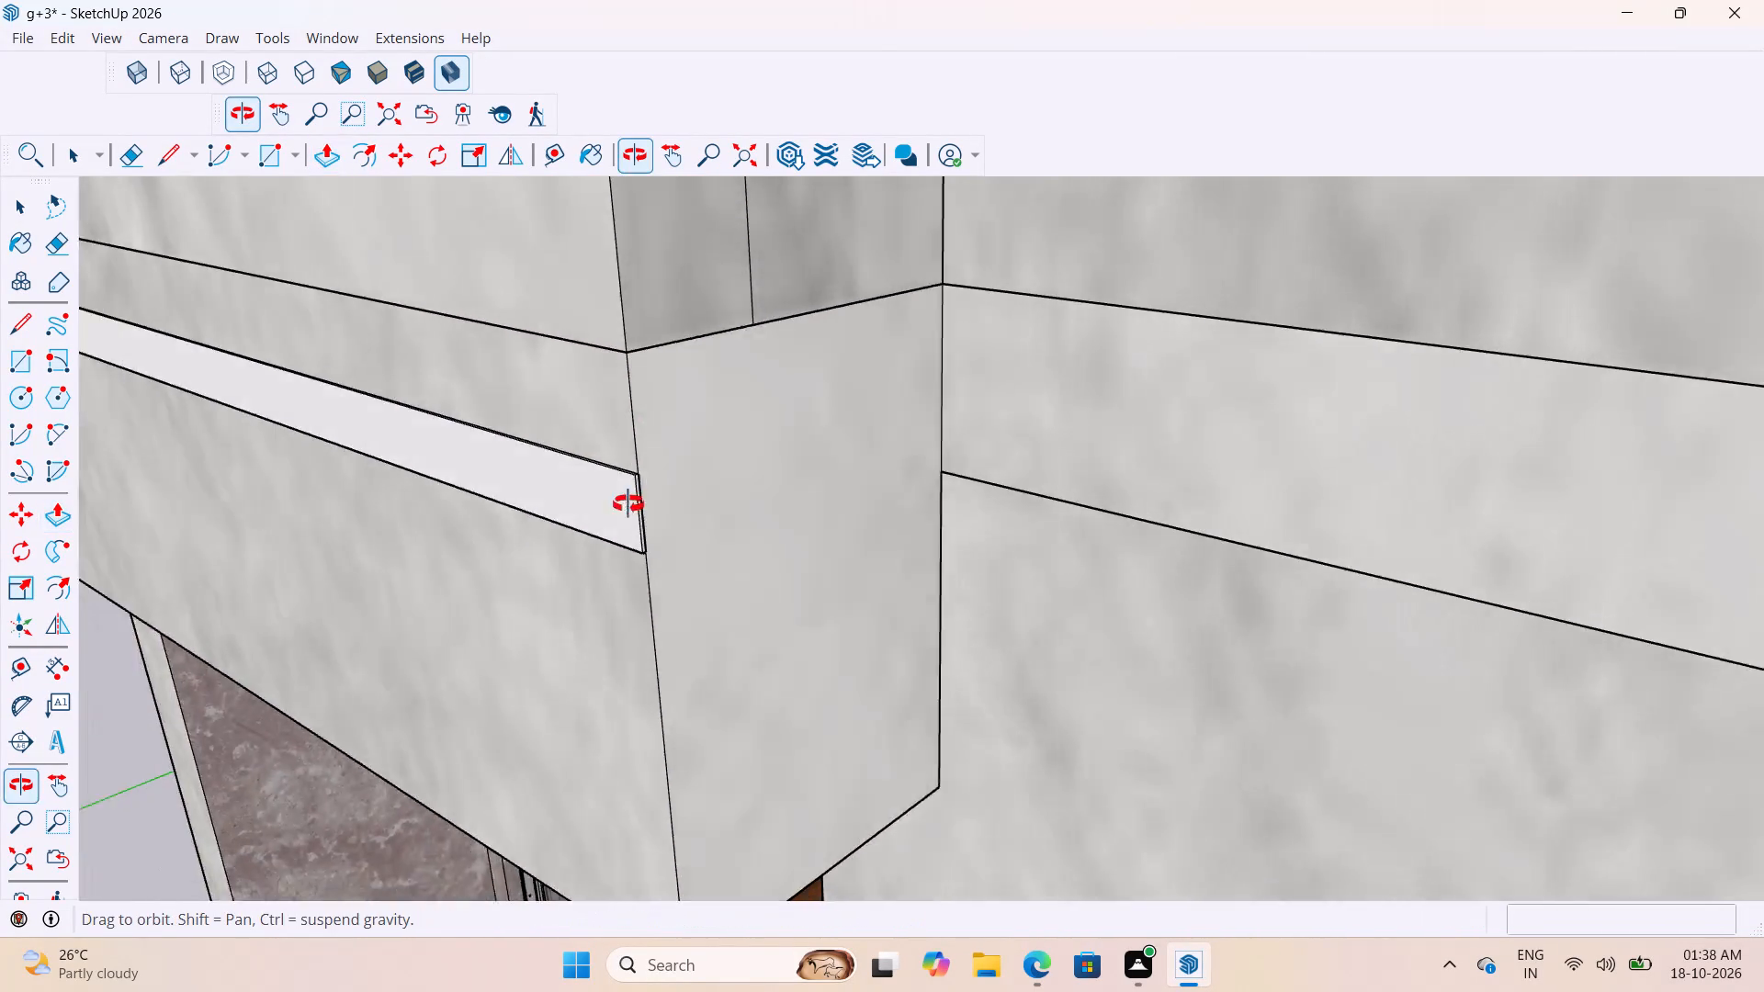
middle_click_drag(628, 504, 568, 510)
scroll(630, 513, "up", 10)
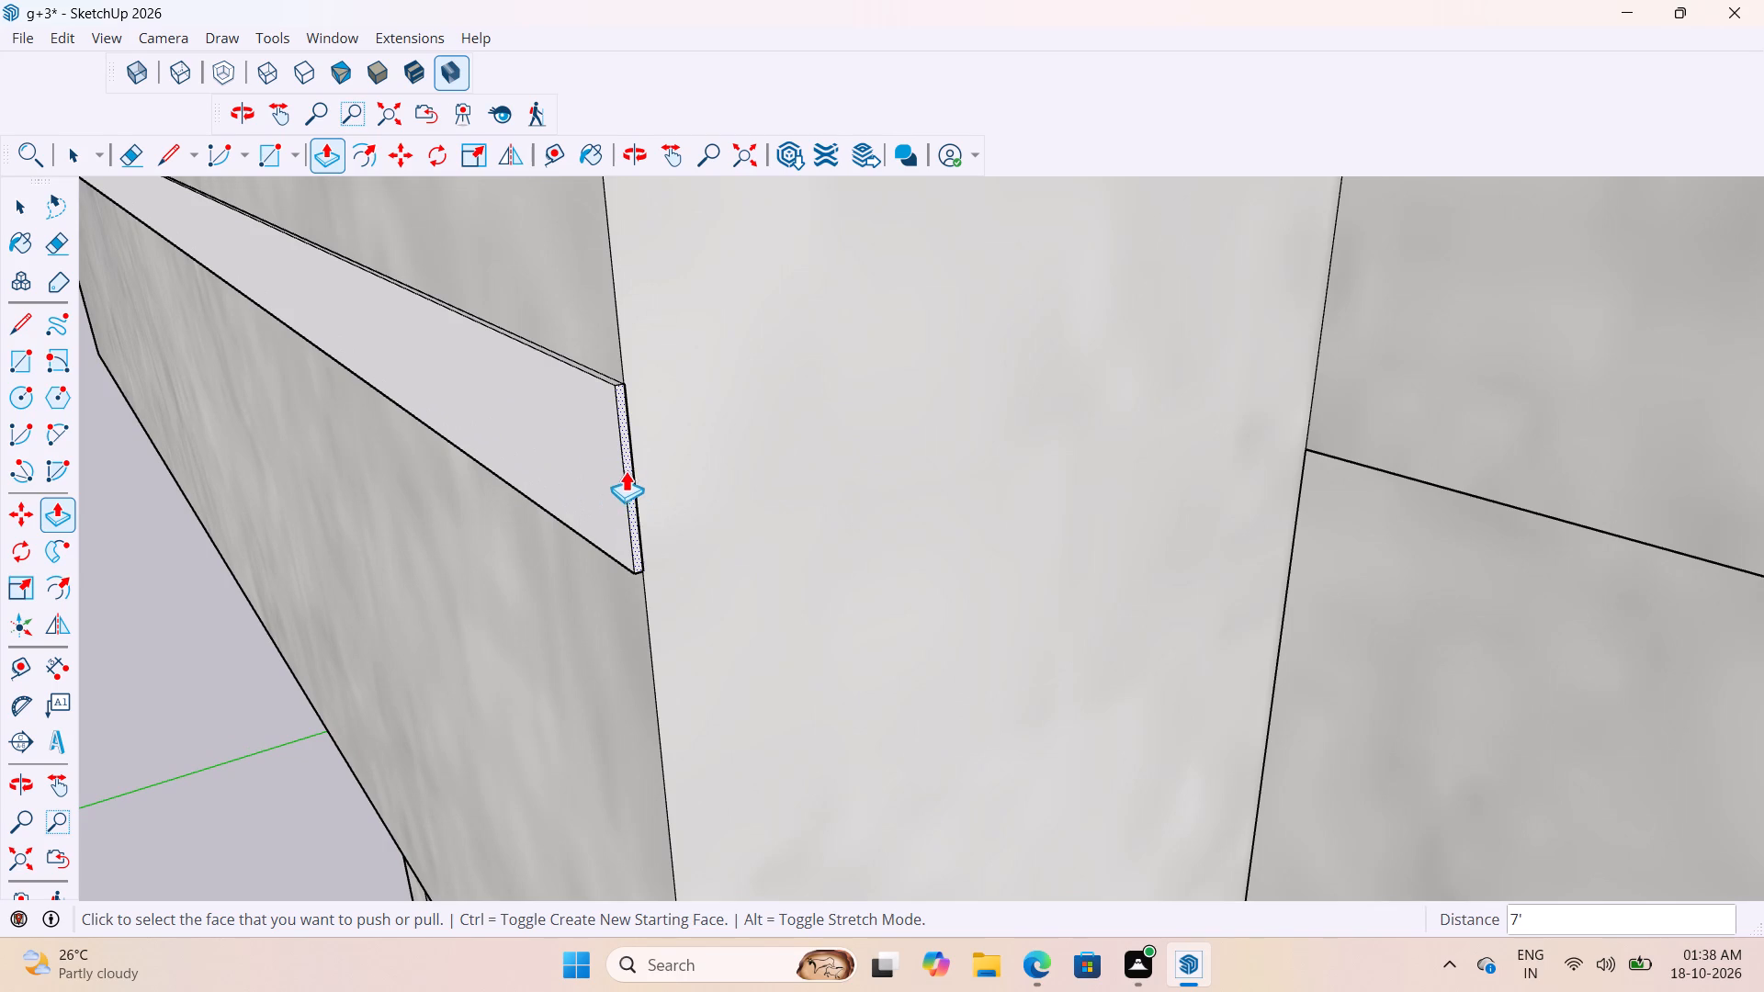
scroll(633, 484, "up", 8)
left_click(631, 467)
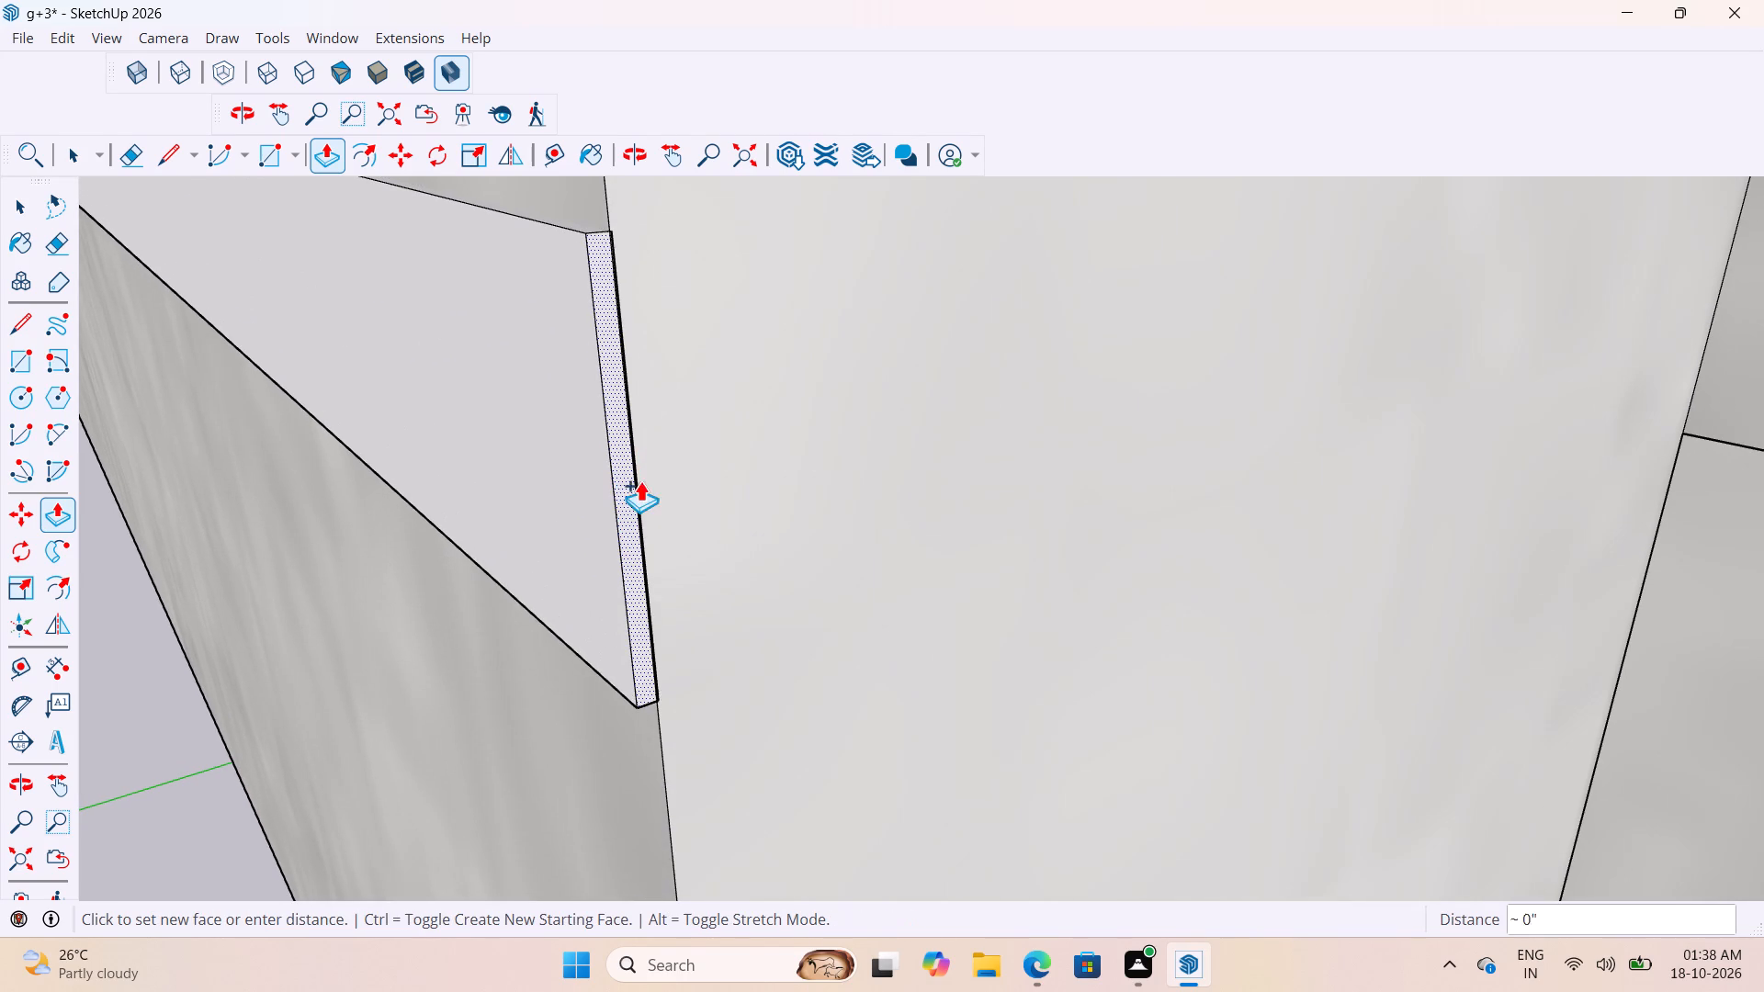
type("0.1\"")
key("Return")
Examine the floor bands and balconies on the facades all around the apartment building.
scroll(662, 518, "down", 8)
middle_click_drag(727, 506, 167, 507)
scroll(719, 430, "up", 2)
scroll(712, 422, "down", 4)
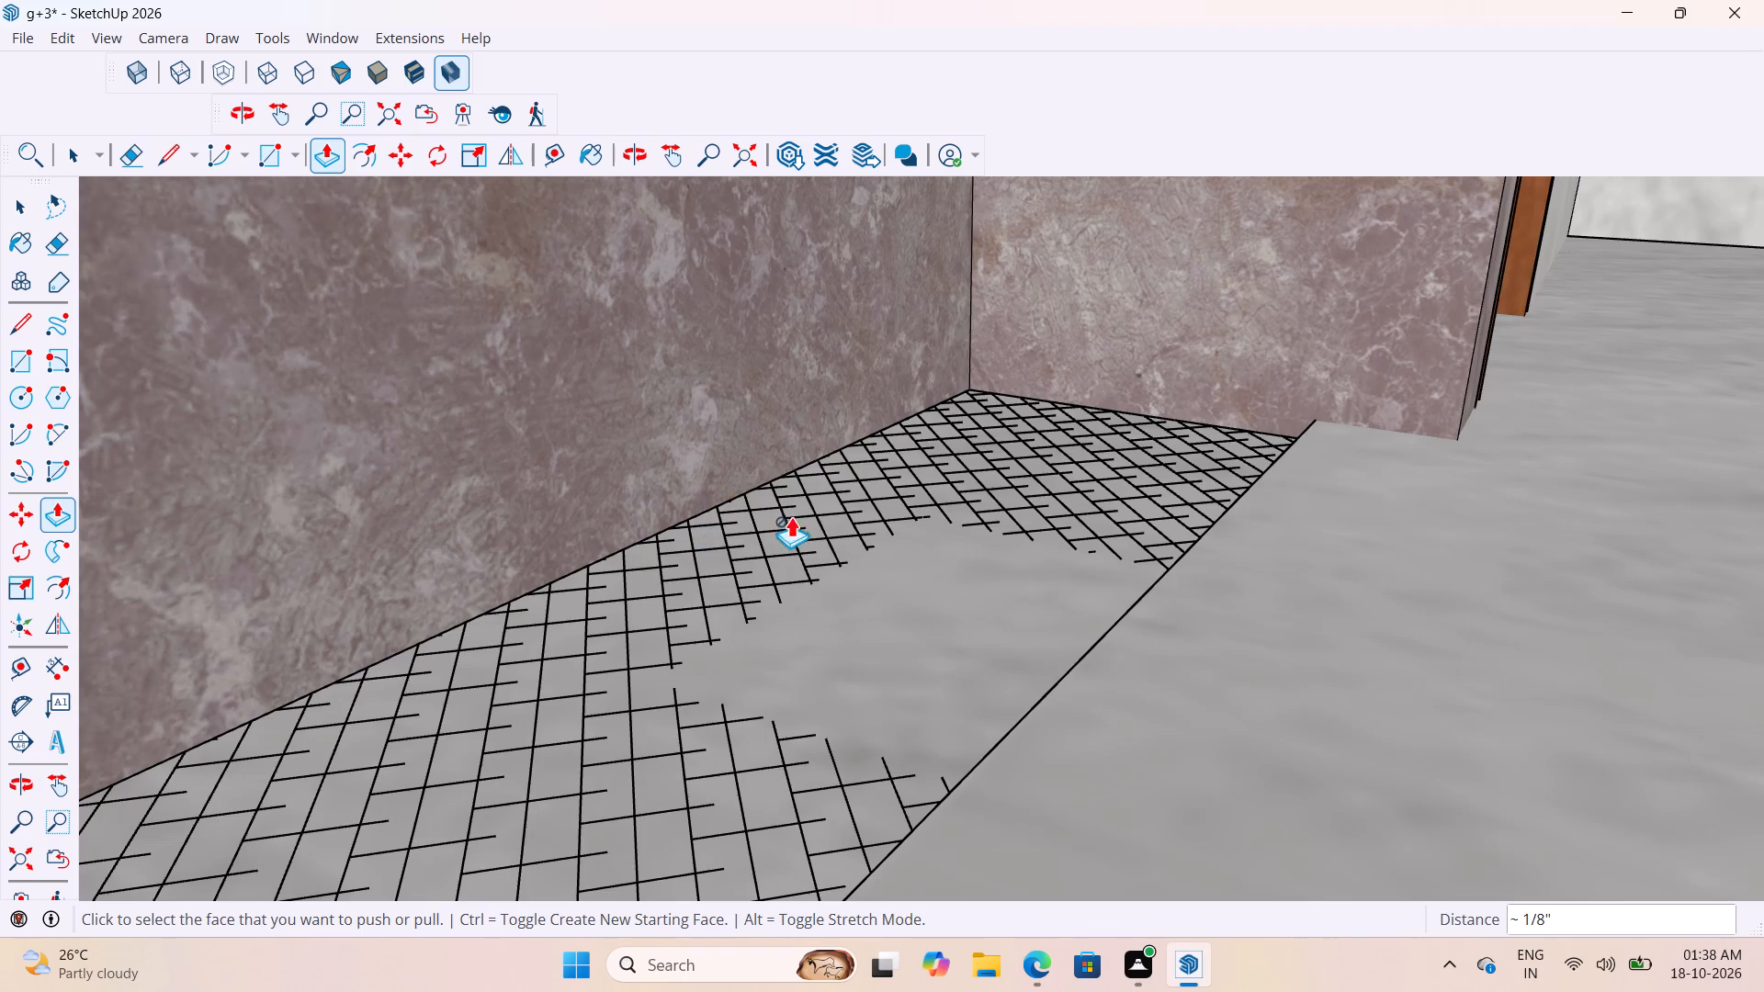
scroll(781, 487, "down", 10)
left_click(737, 162)
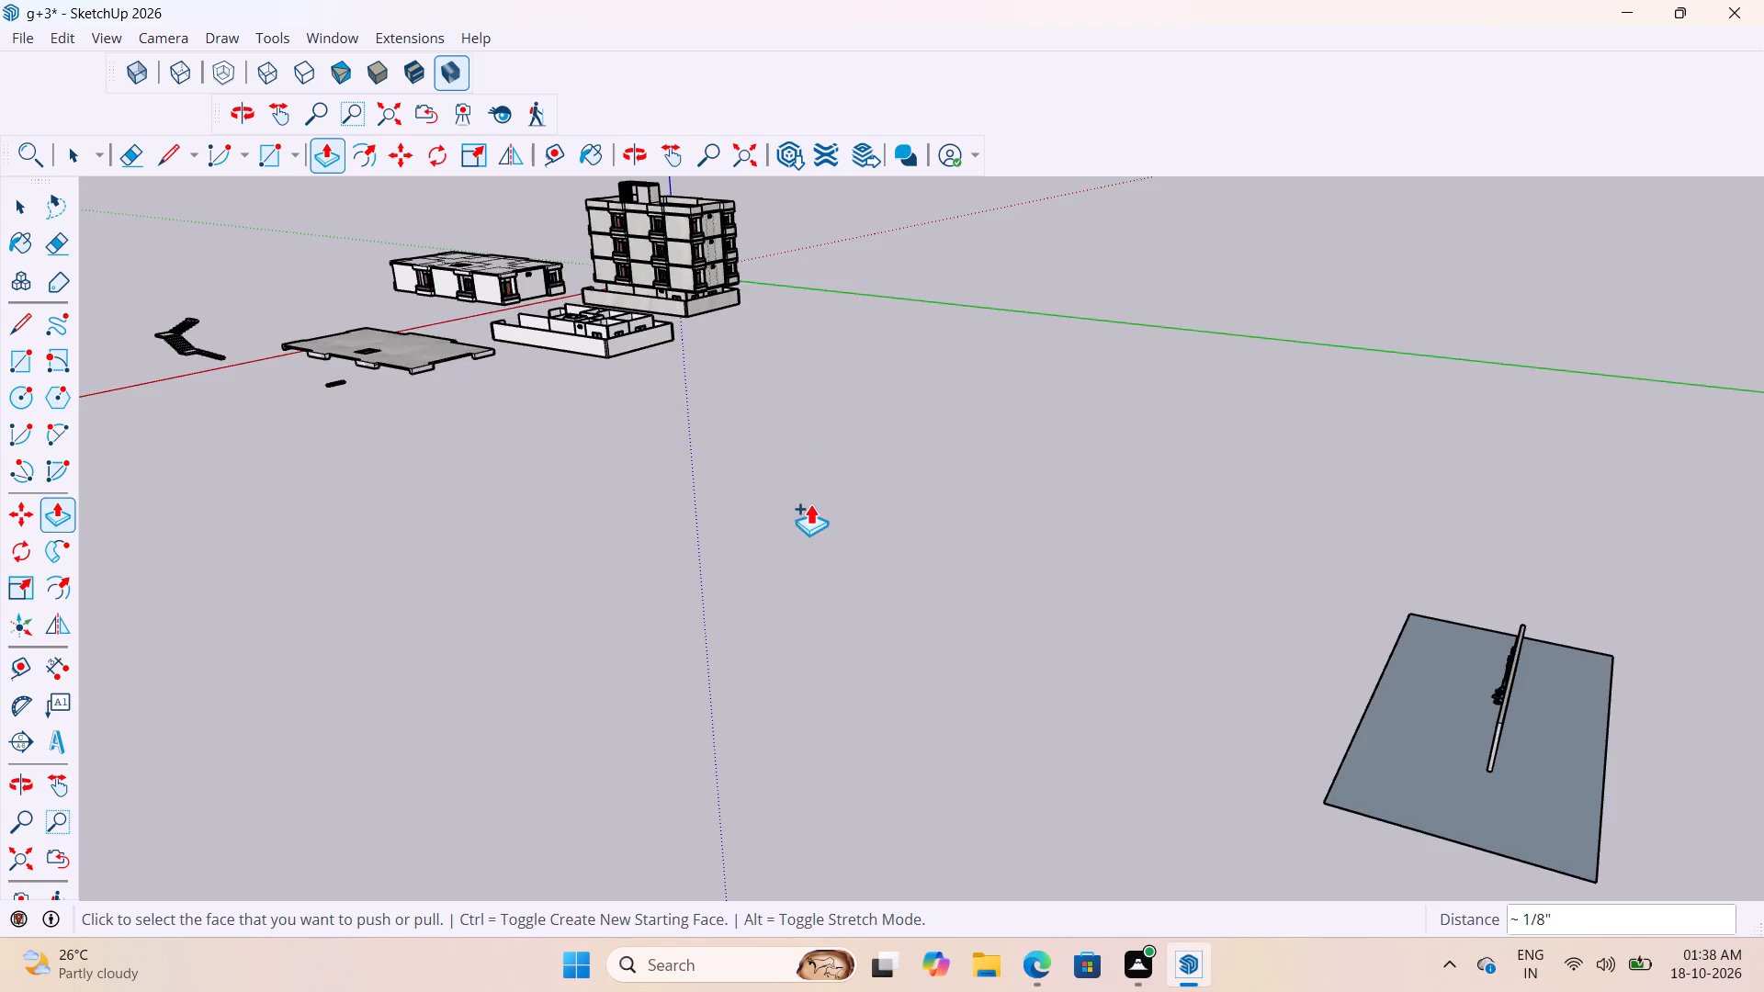
scroll(741, 308, "up", 8)
scroll(770, 702, "down", 5)
scroll(808, 358, "up", 1)
middle_click_drag(807, 356, 225, 367)
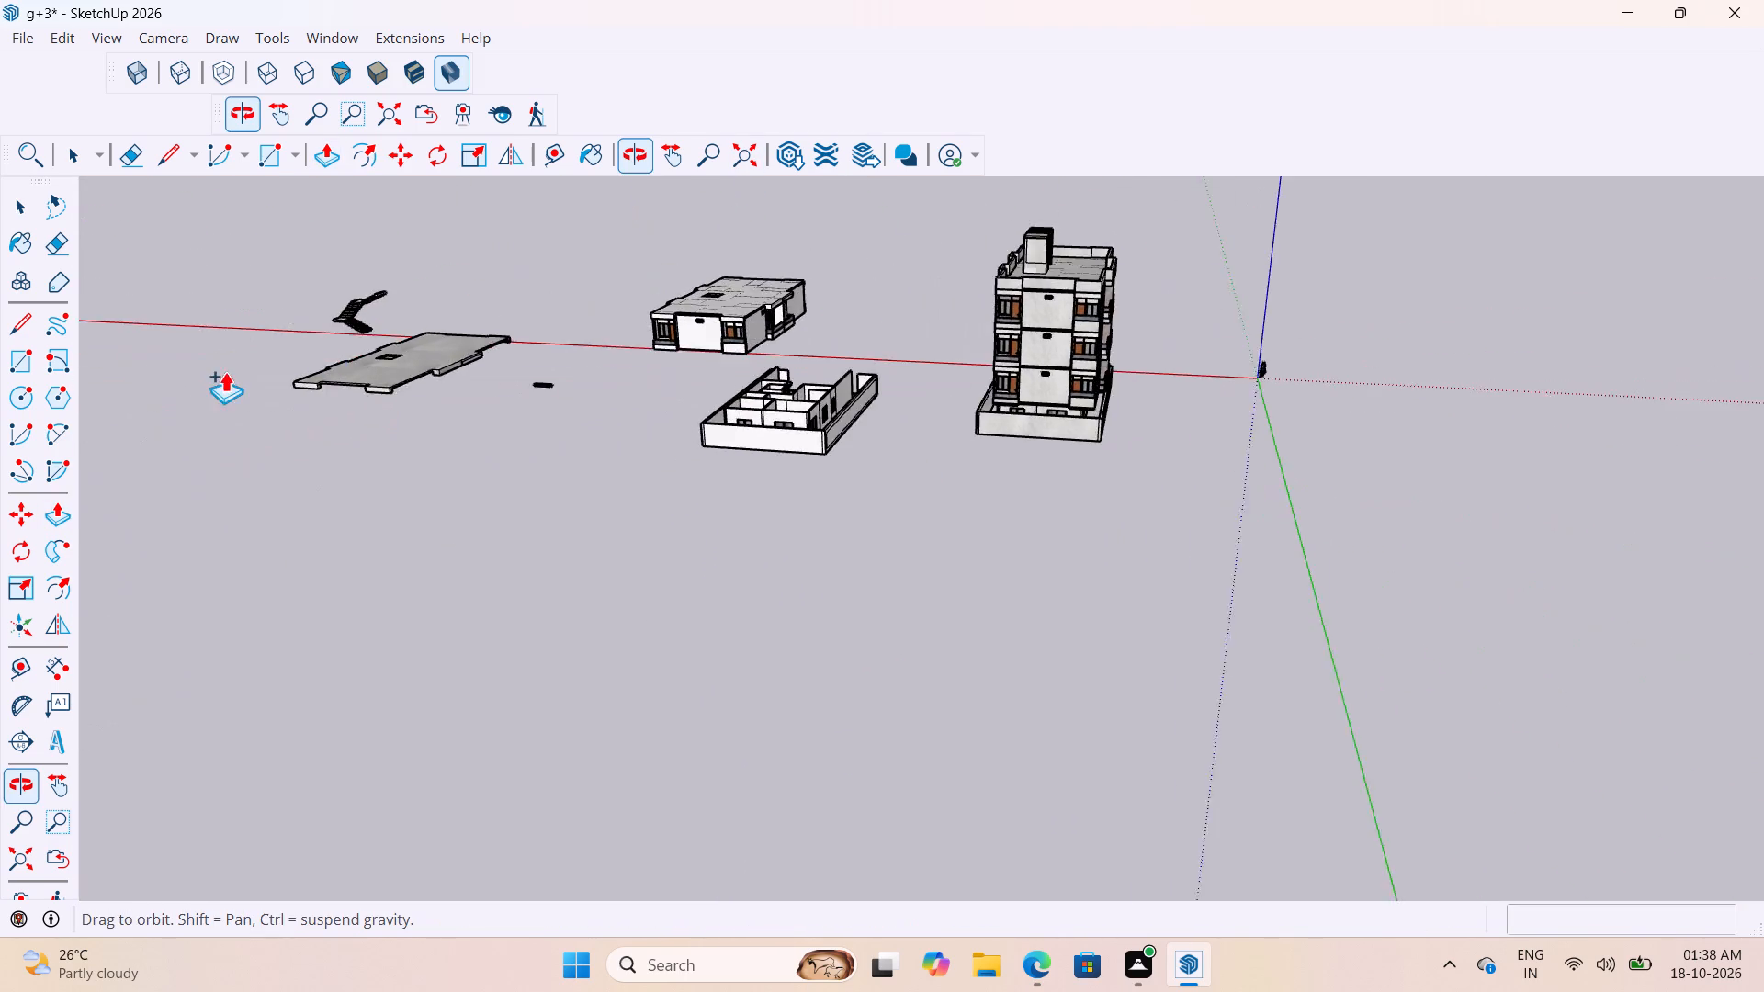
scroll(1028, 234, "up", 20)
scroll(1028, 234, "up", 8)
scroll(1010, 414, "down", 6)
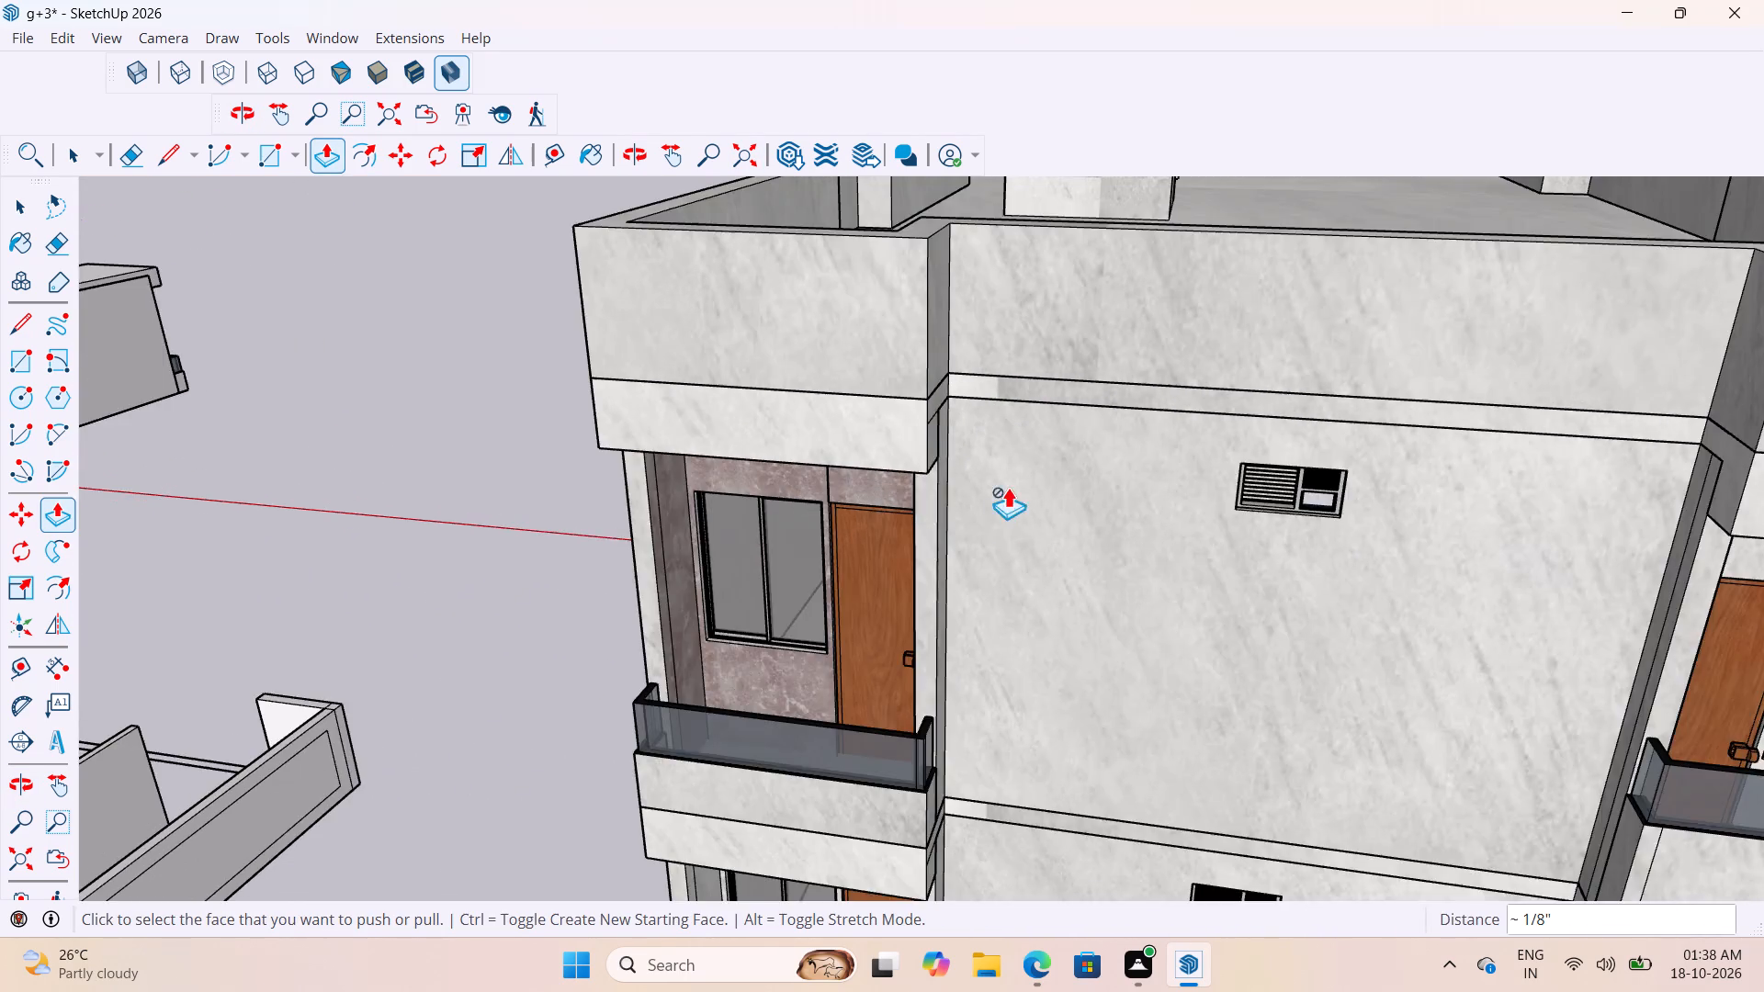
middle_click_drag(1047, 643, 885, 614)
scroll(823, 664, "down", 5)
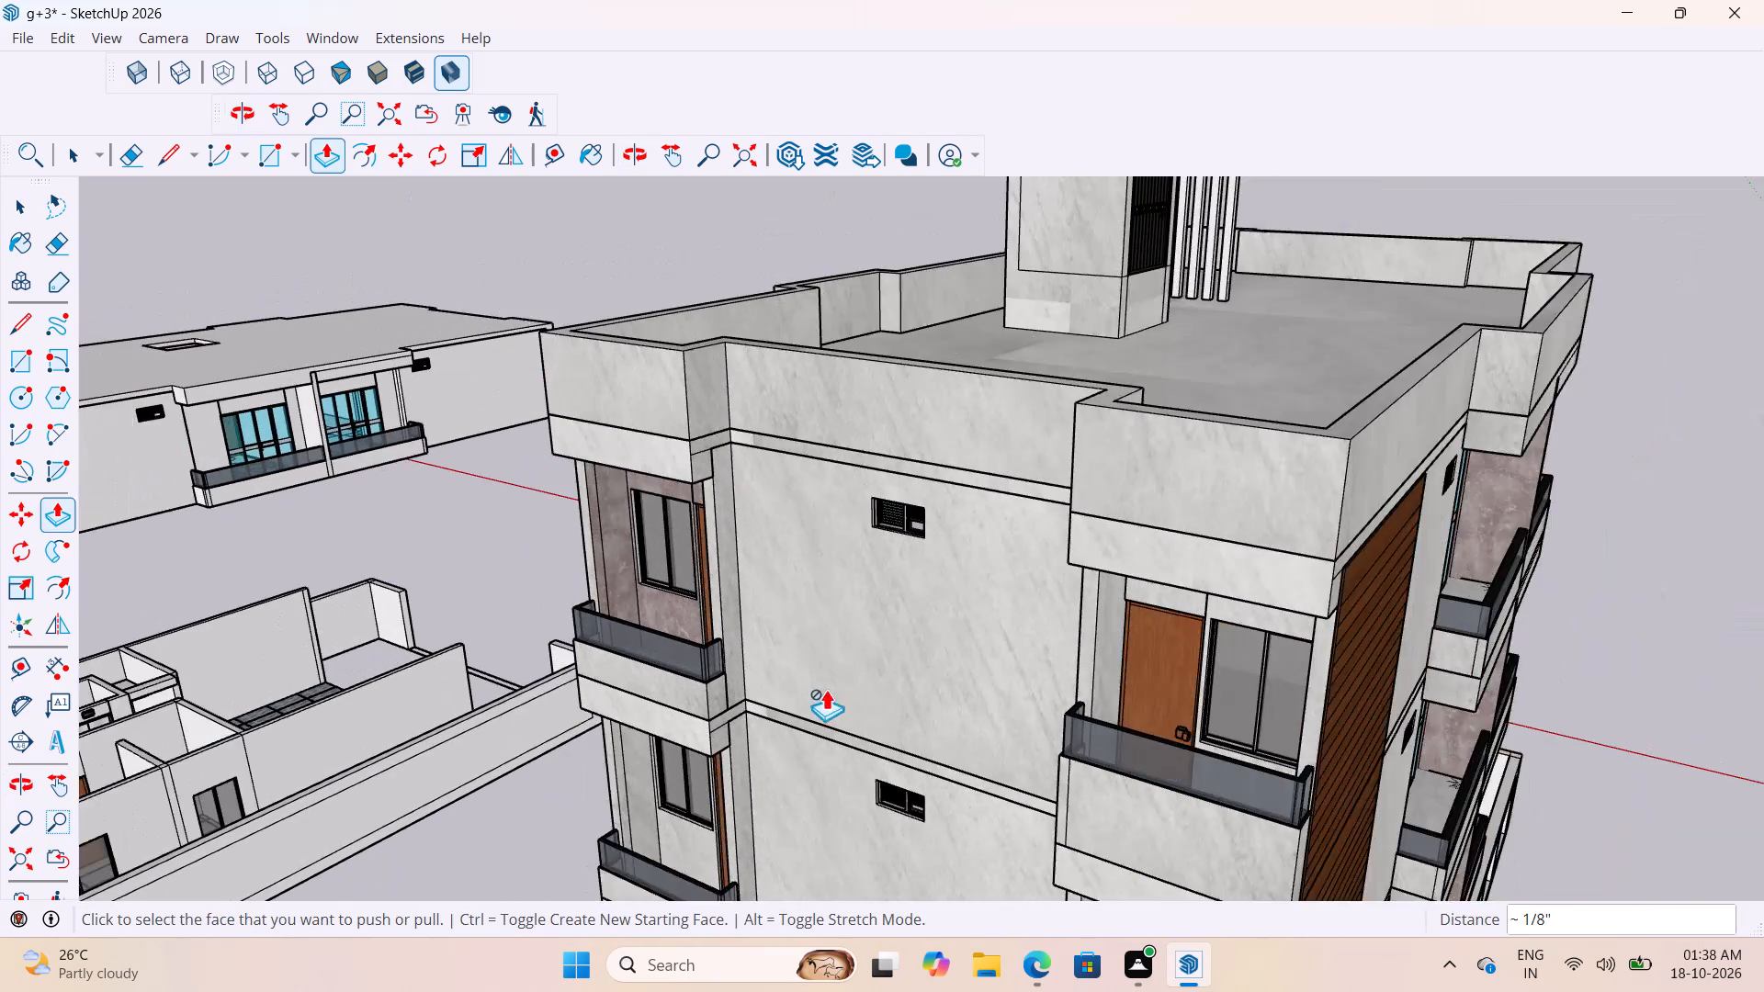
scroll(715, 435, "up", 8)
scroll(816, 417, "down", 12)
middle_click_drag(731, 807, 891, 642)
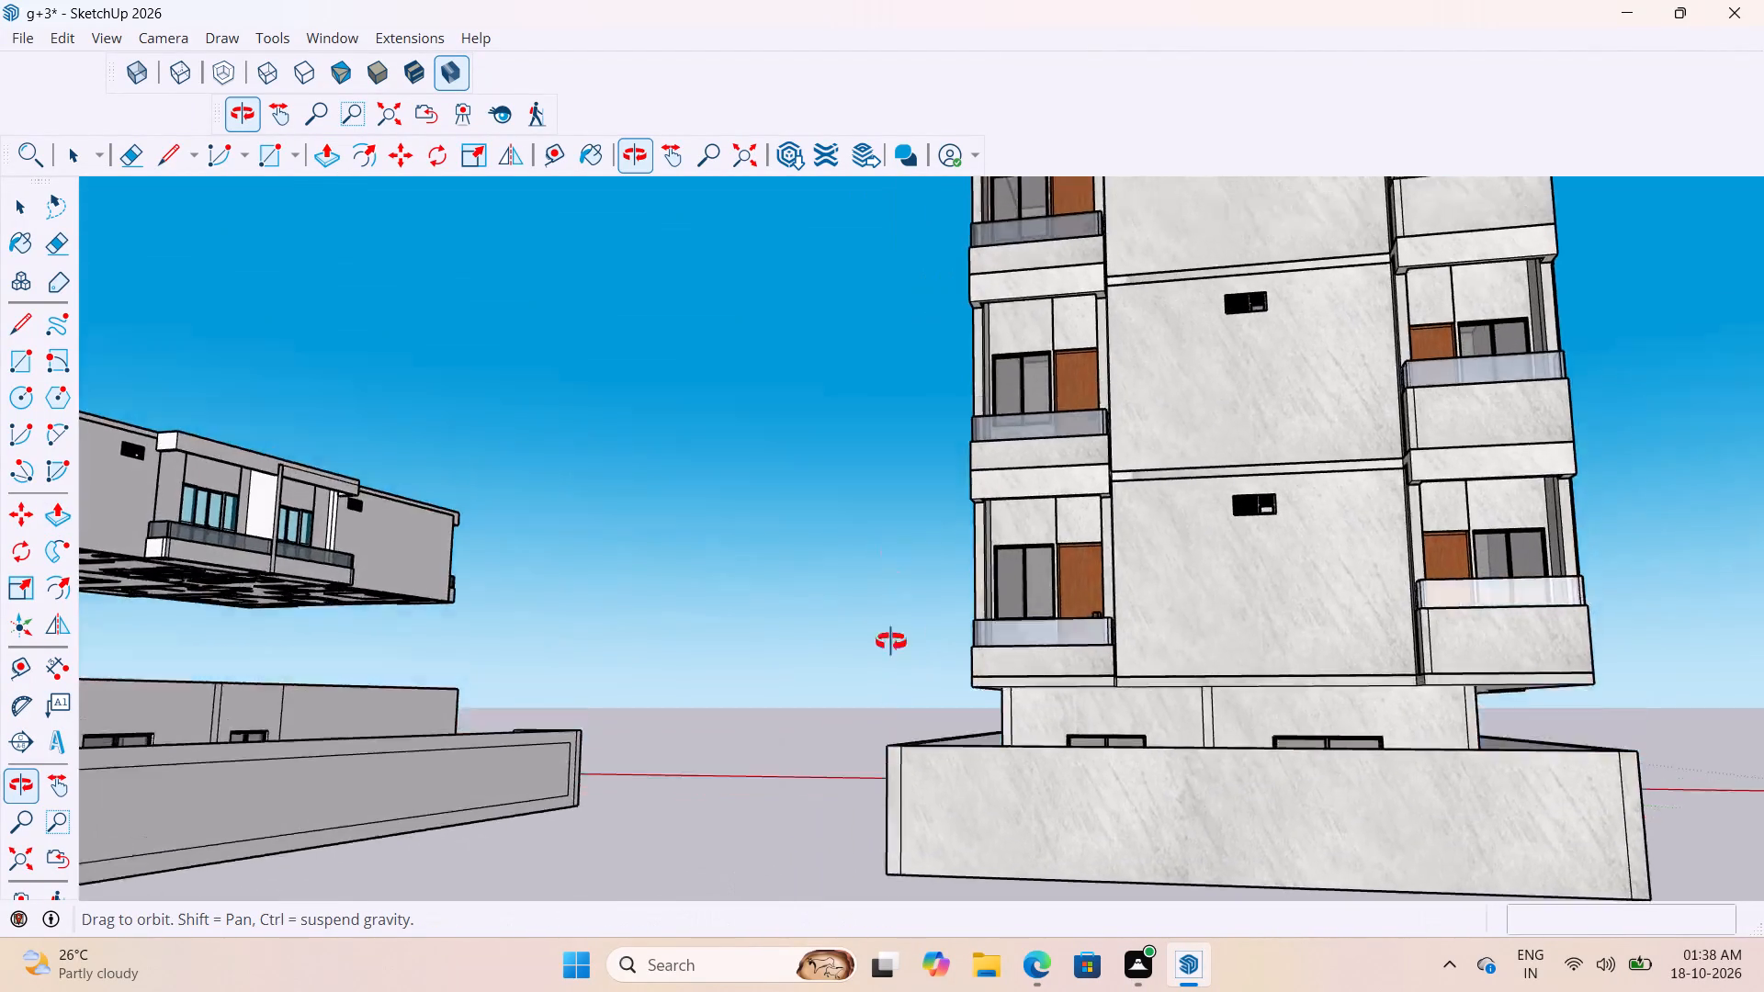
middle_click_drag(891, 642, 780, 773)
scroll(989, 691, "up", 12)
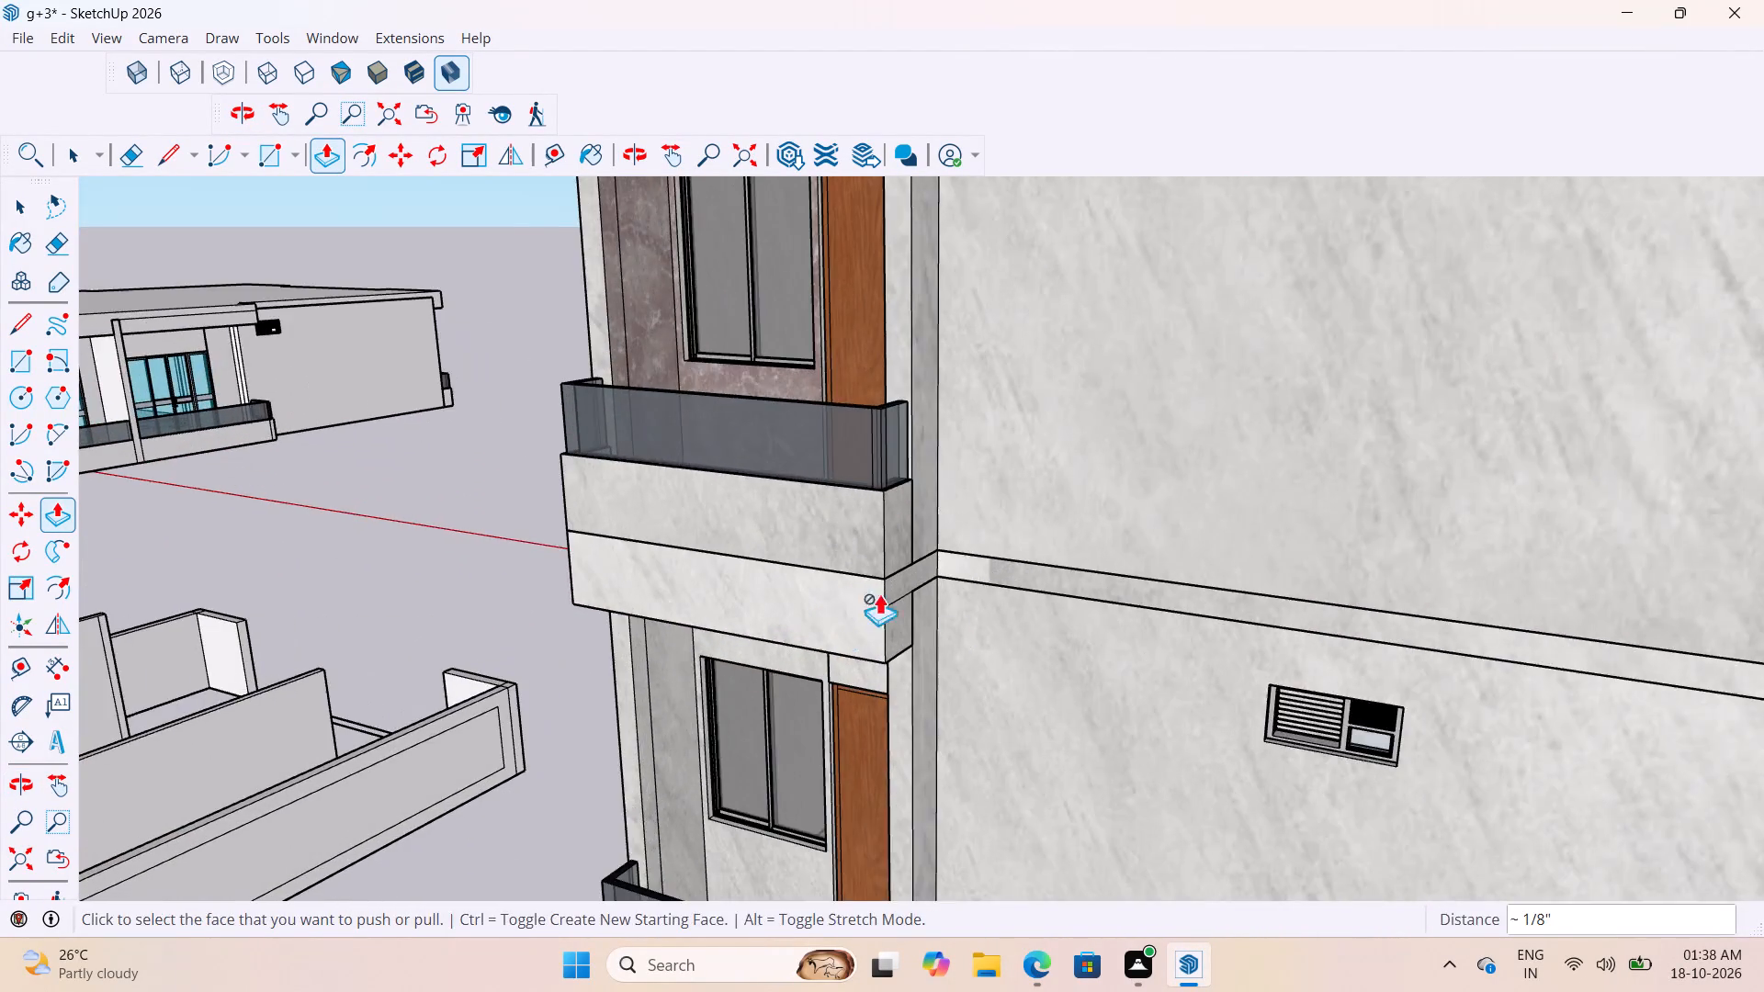
scroll(986, 637, "down", 1)
middle_click_drag(1033, 620, 1664, 672)
scroll(1194, 702, "down", 11)
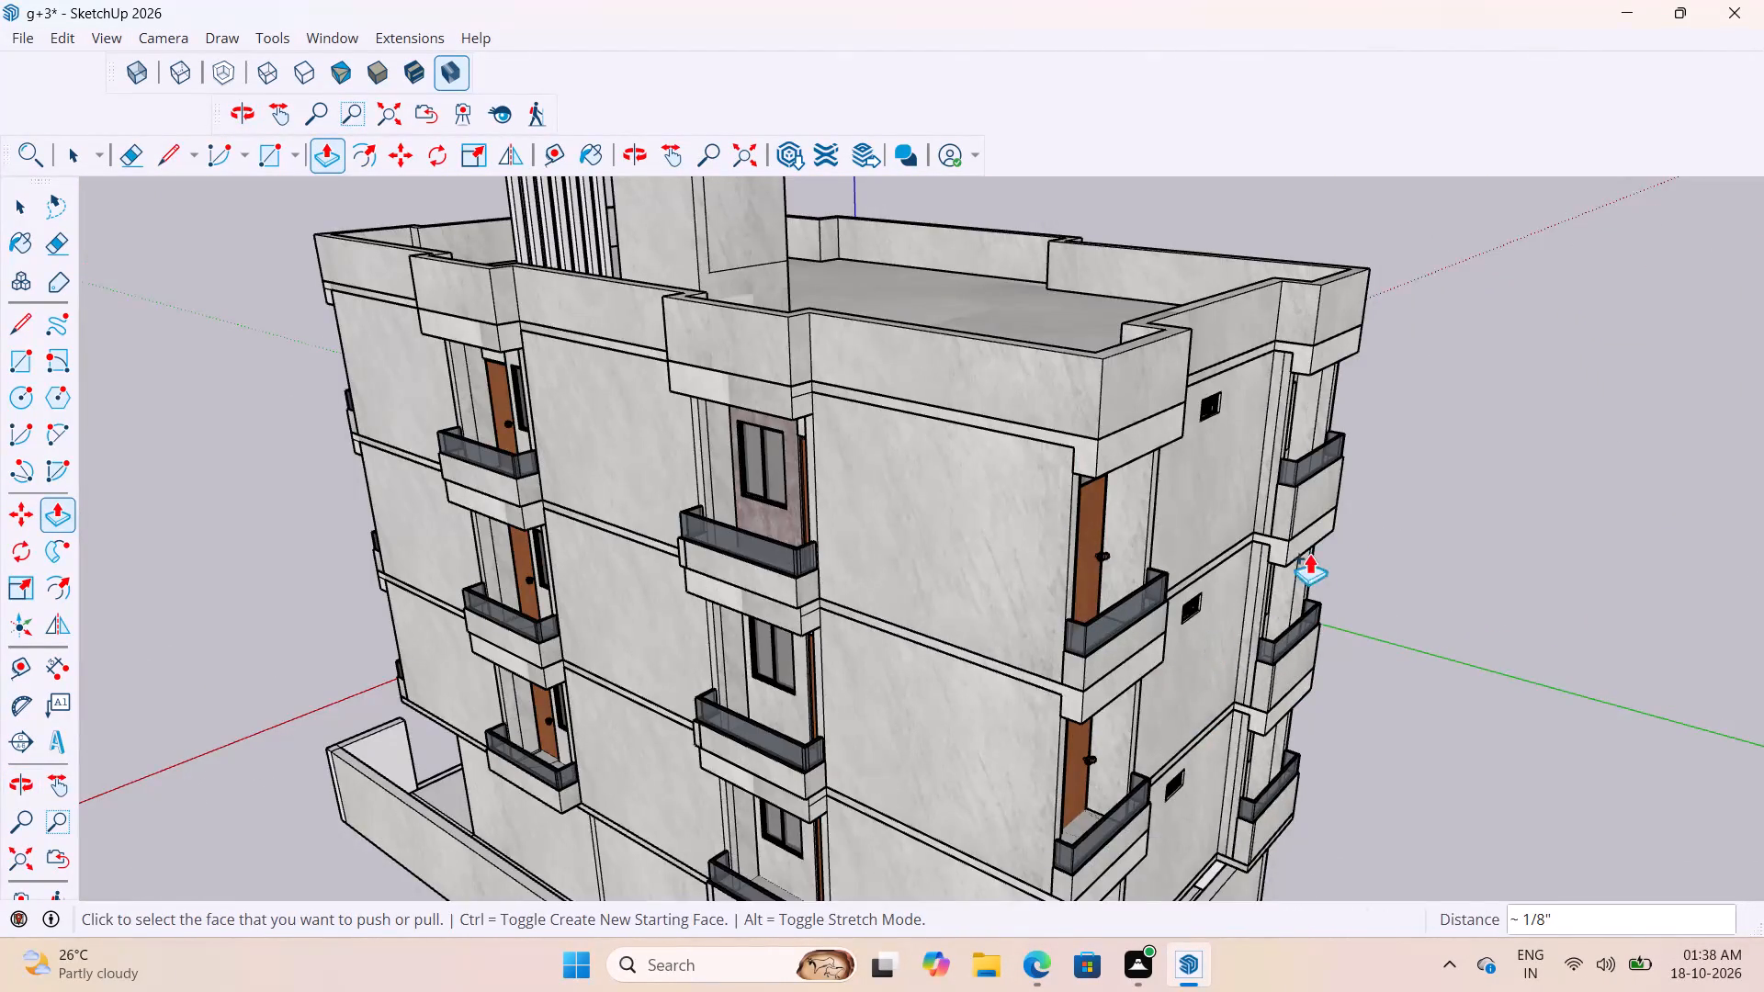
scroll(1160, 513, "down", 5)
middle_click_drag(1085, 618, 494, 591)
middle_click_drag(1055, 517, 273, 626)
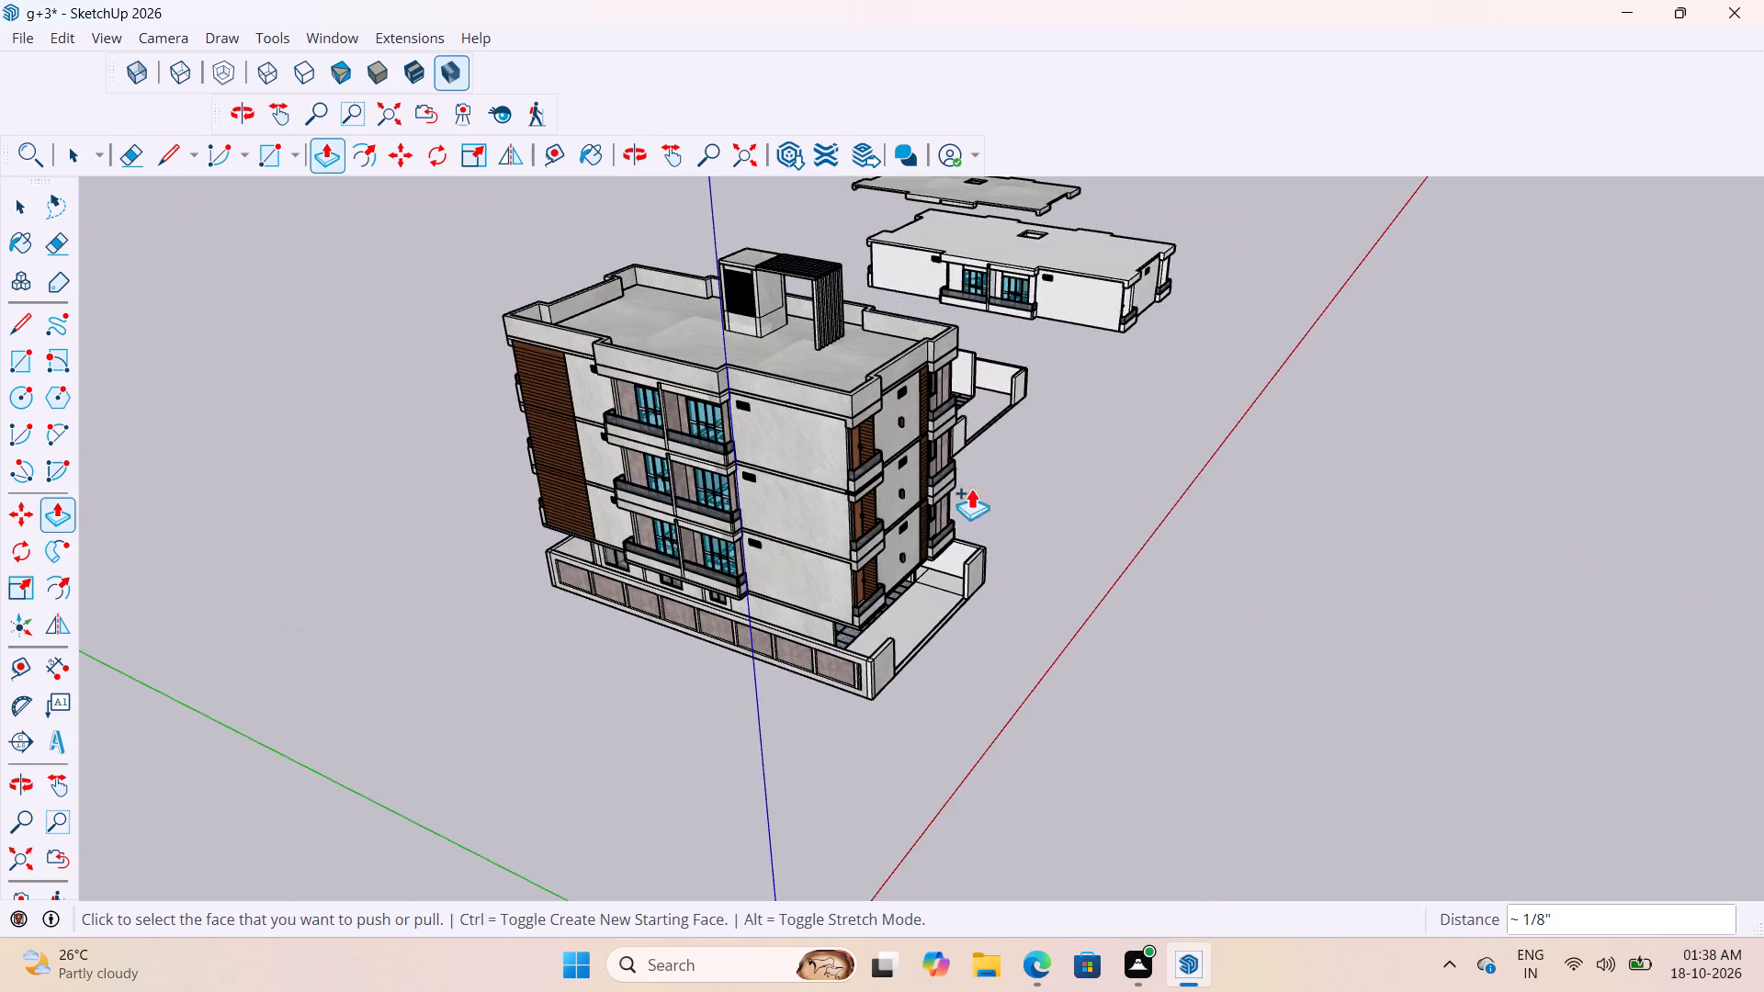
middle_click_drag(964, 479, 467, 461)
Extend the narrow side face of the strip's new end about 1' along the balcony's side return to the wall.
scroll(458, 396, "up", 17)
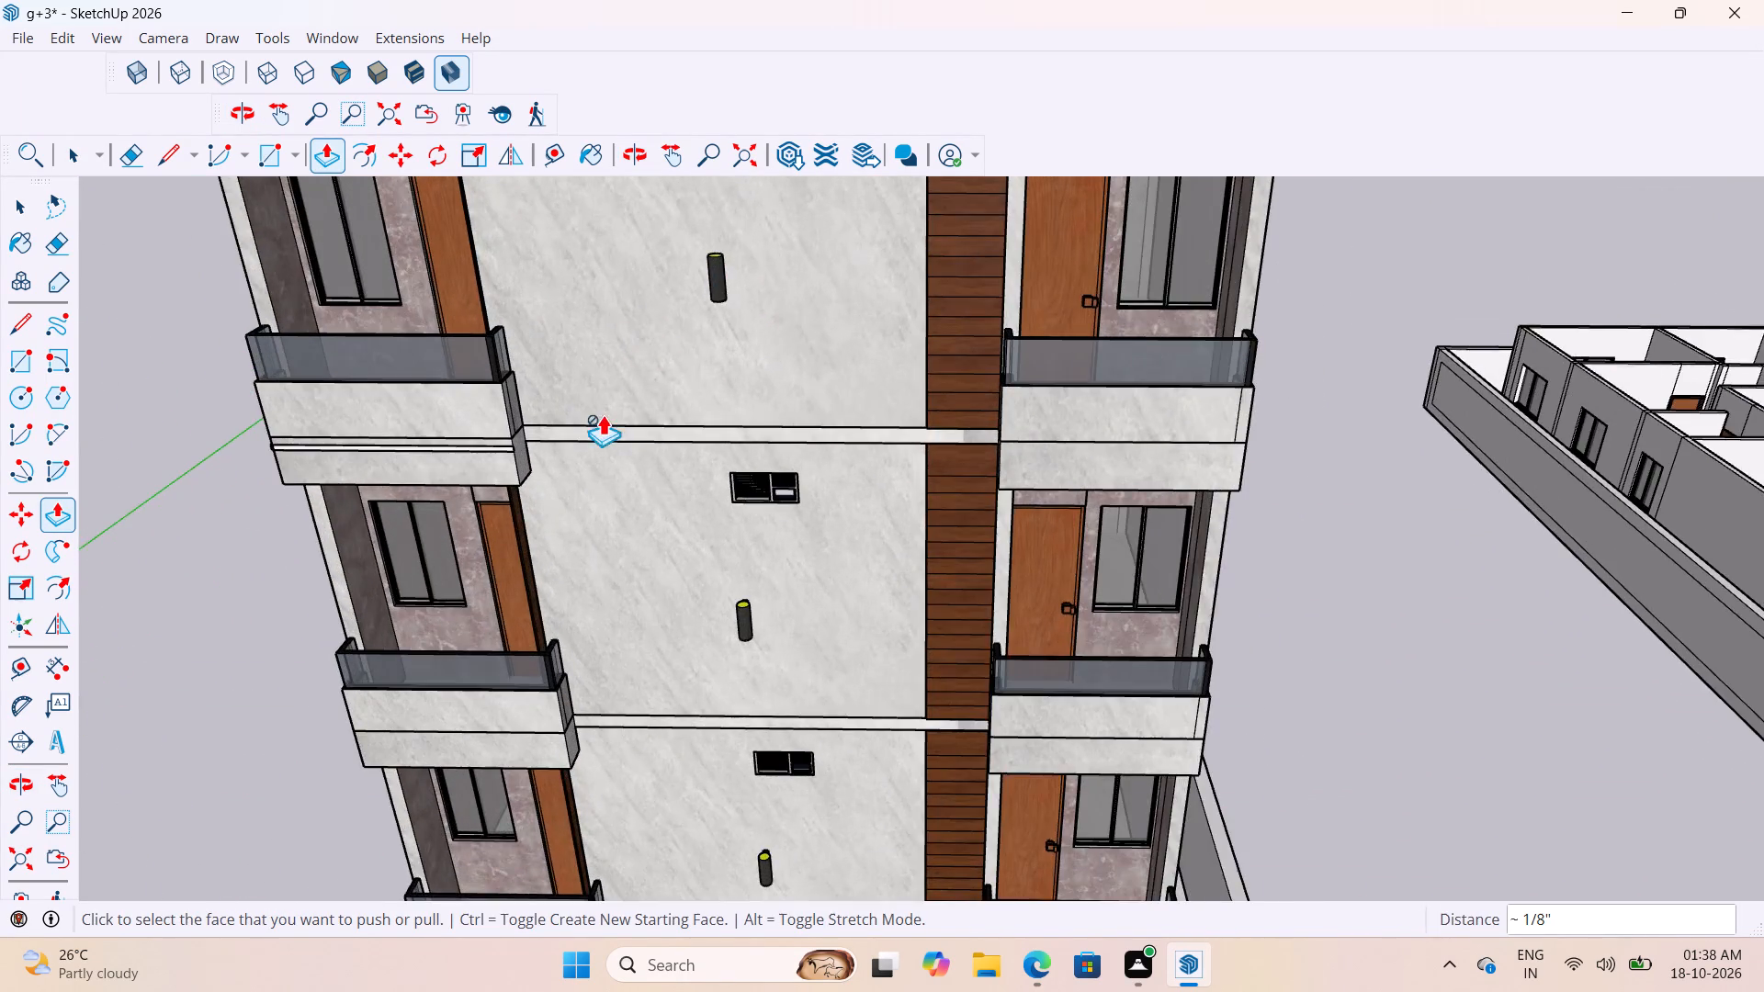
middle_click_drag(586, 410, 377, 436)
scroll(439, 444, "up", 20)
scroll(439, 444, "up", 3)
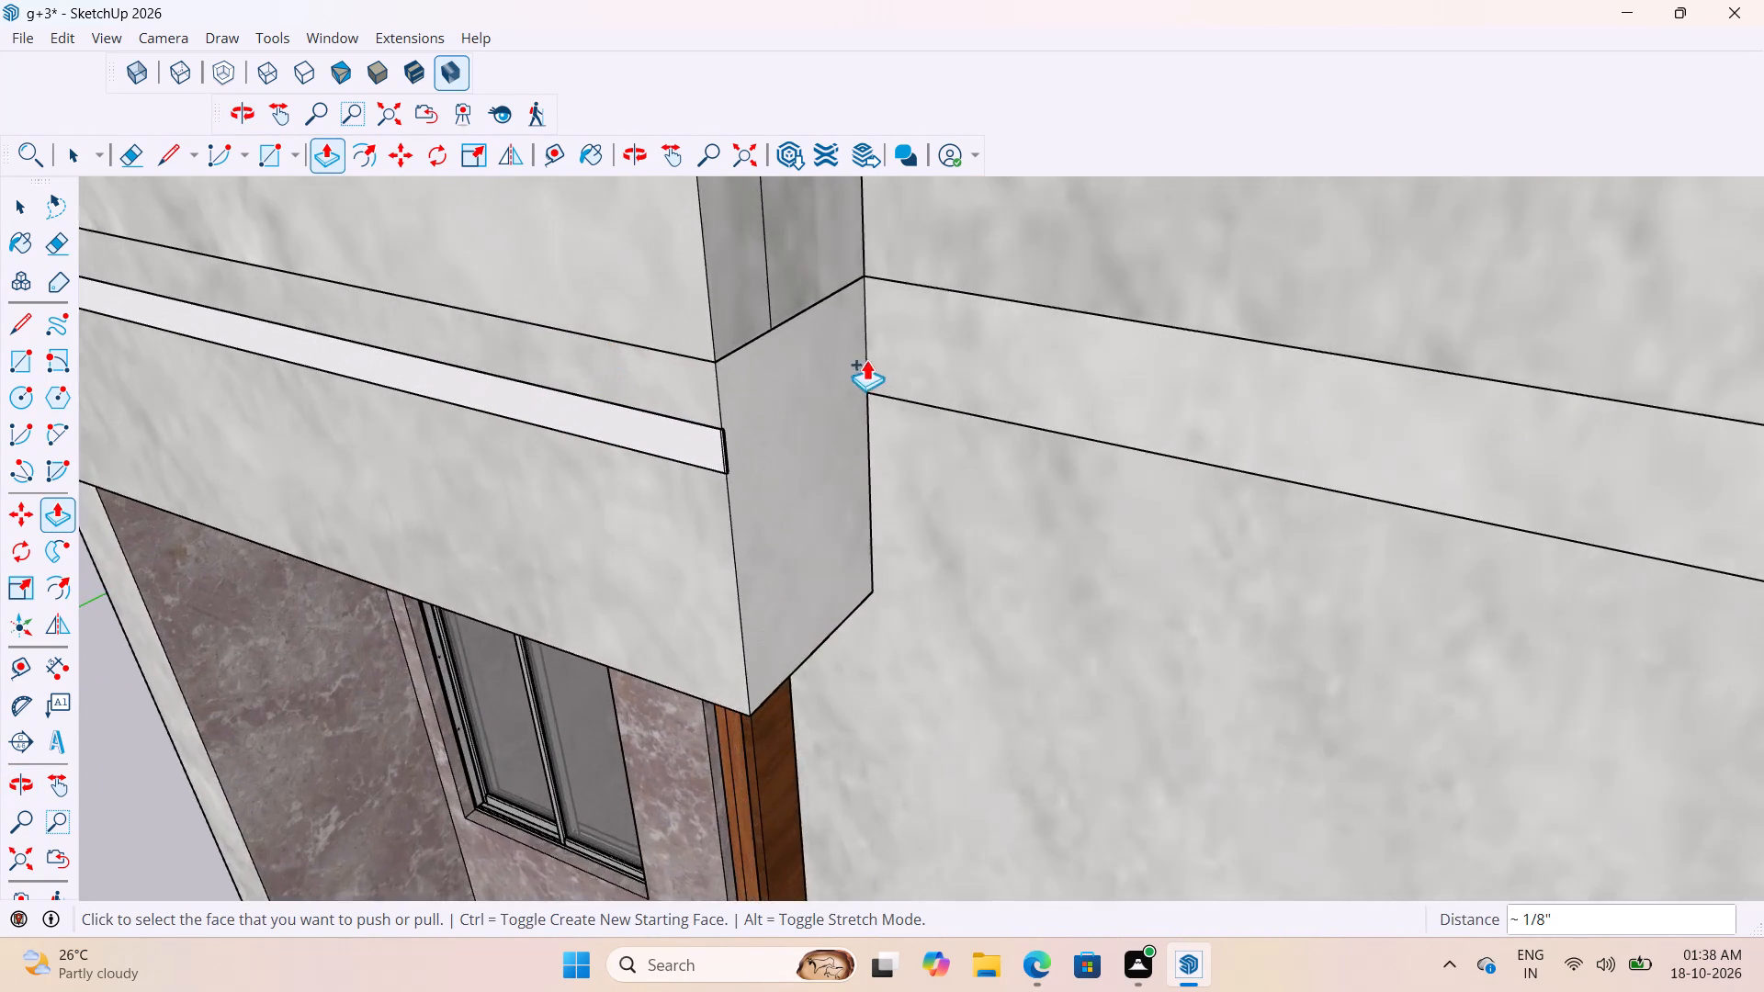
middle_click_drag(862, 355, 463, 353)
scroll(462, 355, "down", 1)
scroll(711, 337, "up", 3)
scroll(604, 366, "up", 5)
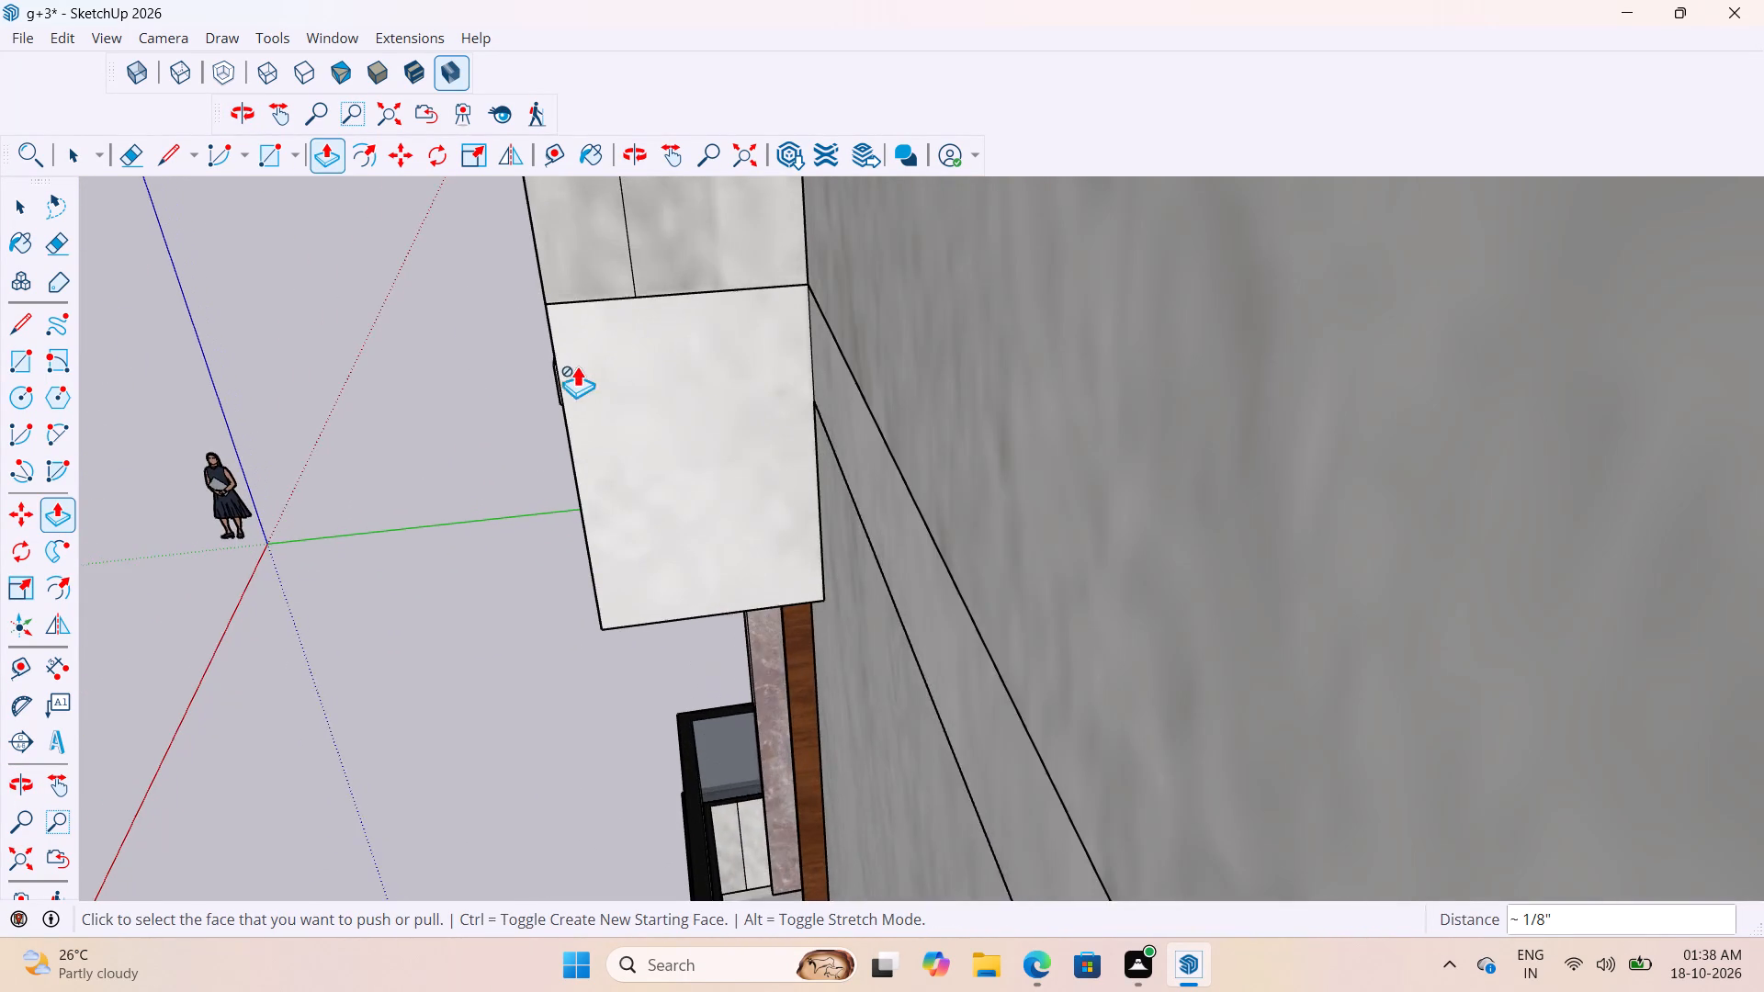
scroll(577, 366, "up", 20)
scroll(577, 366, "up", 2)
scroll(502, 374, "up", 4)
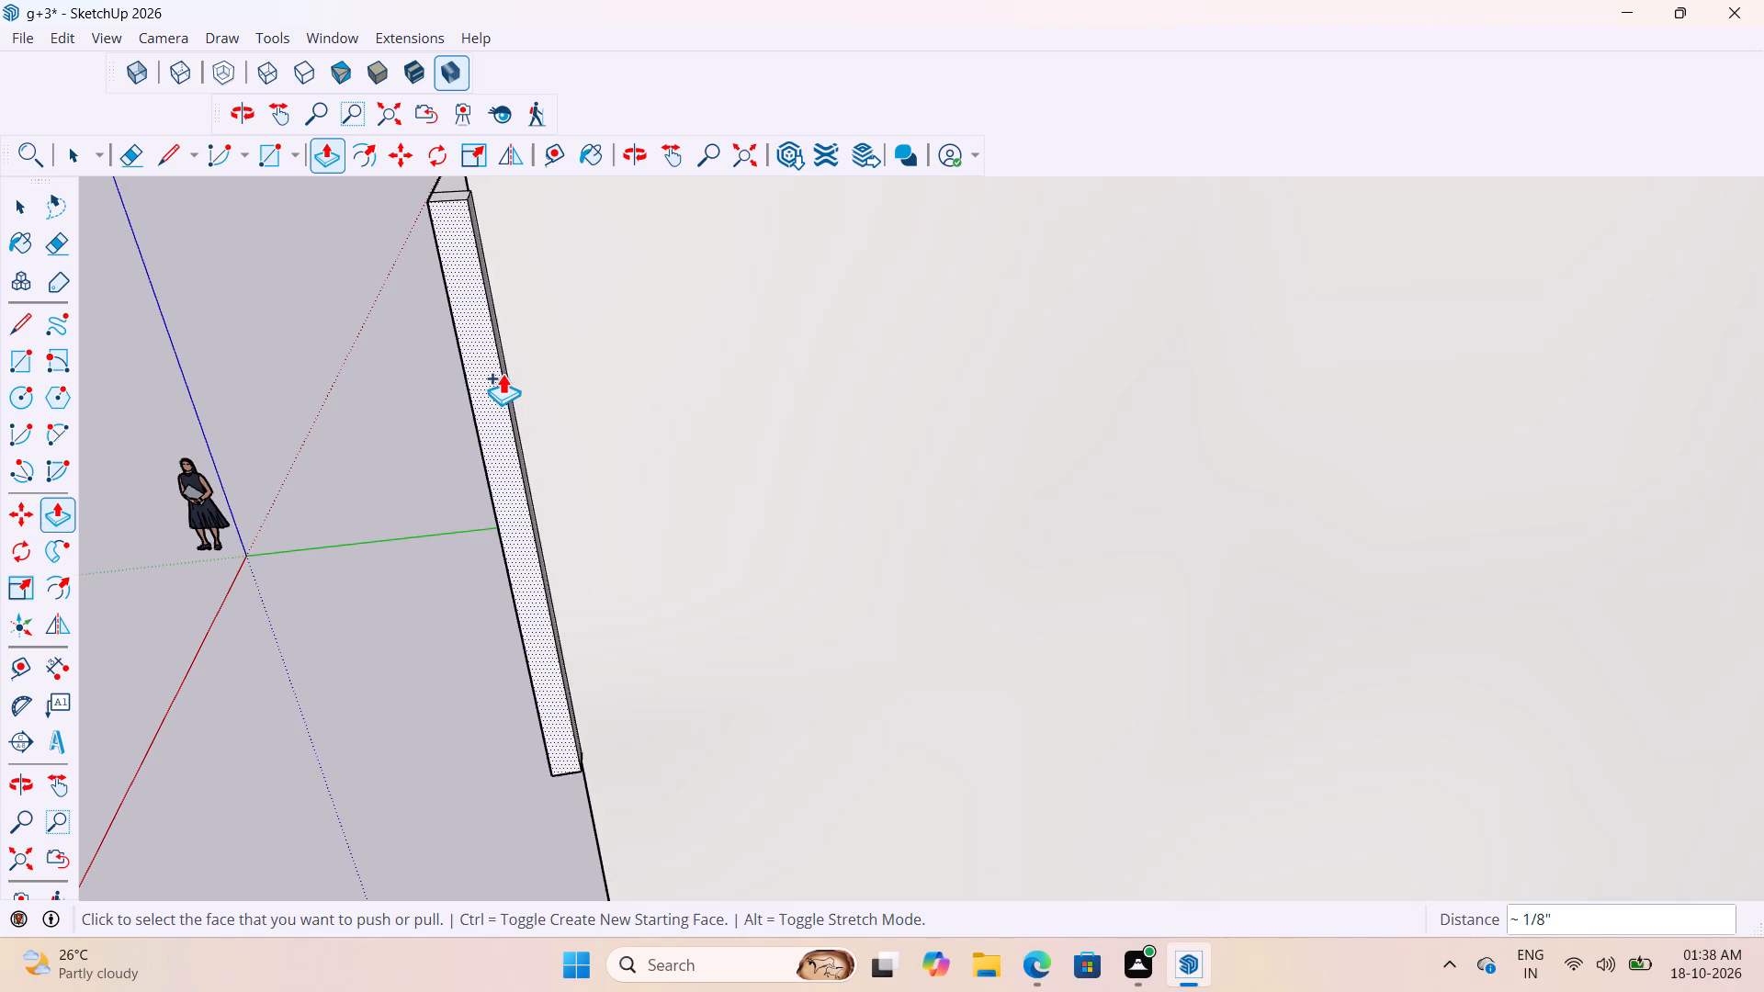
middle_click_drag(505, 367, 428, 377)
scroll(540, 368, "up", 6)
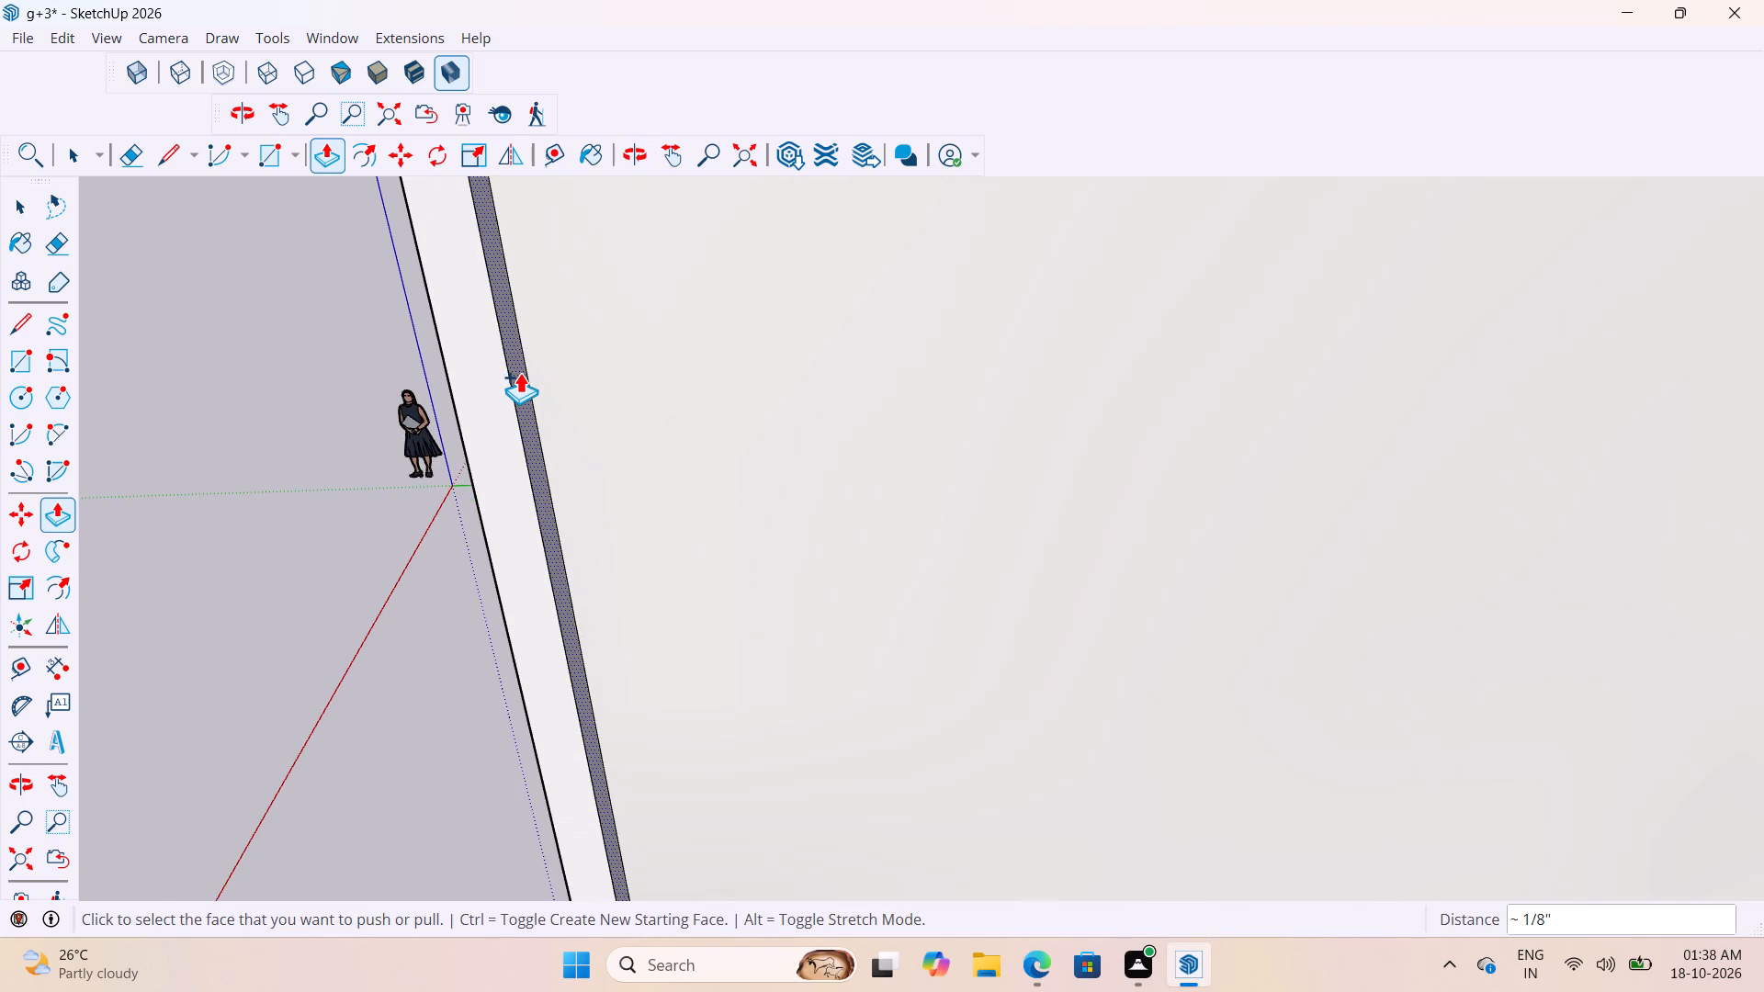
left_click(520, 371)
scroll(849, 377, "down", 18)
scroll(845, 390, "down", 5)
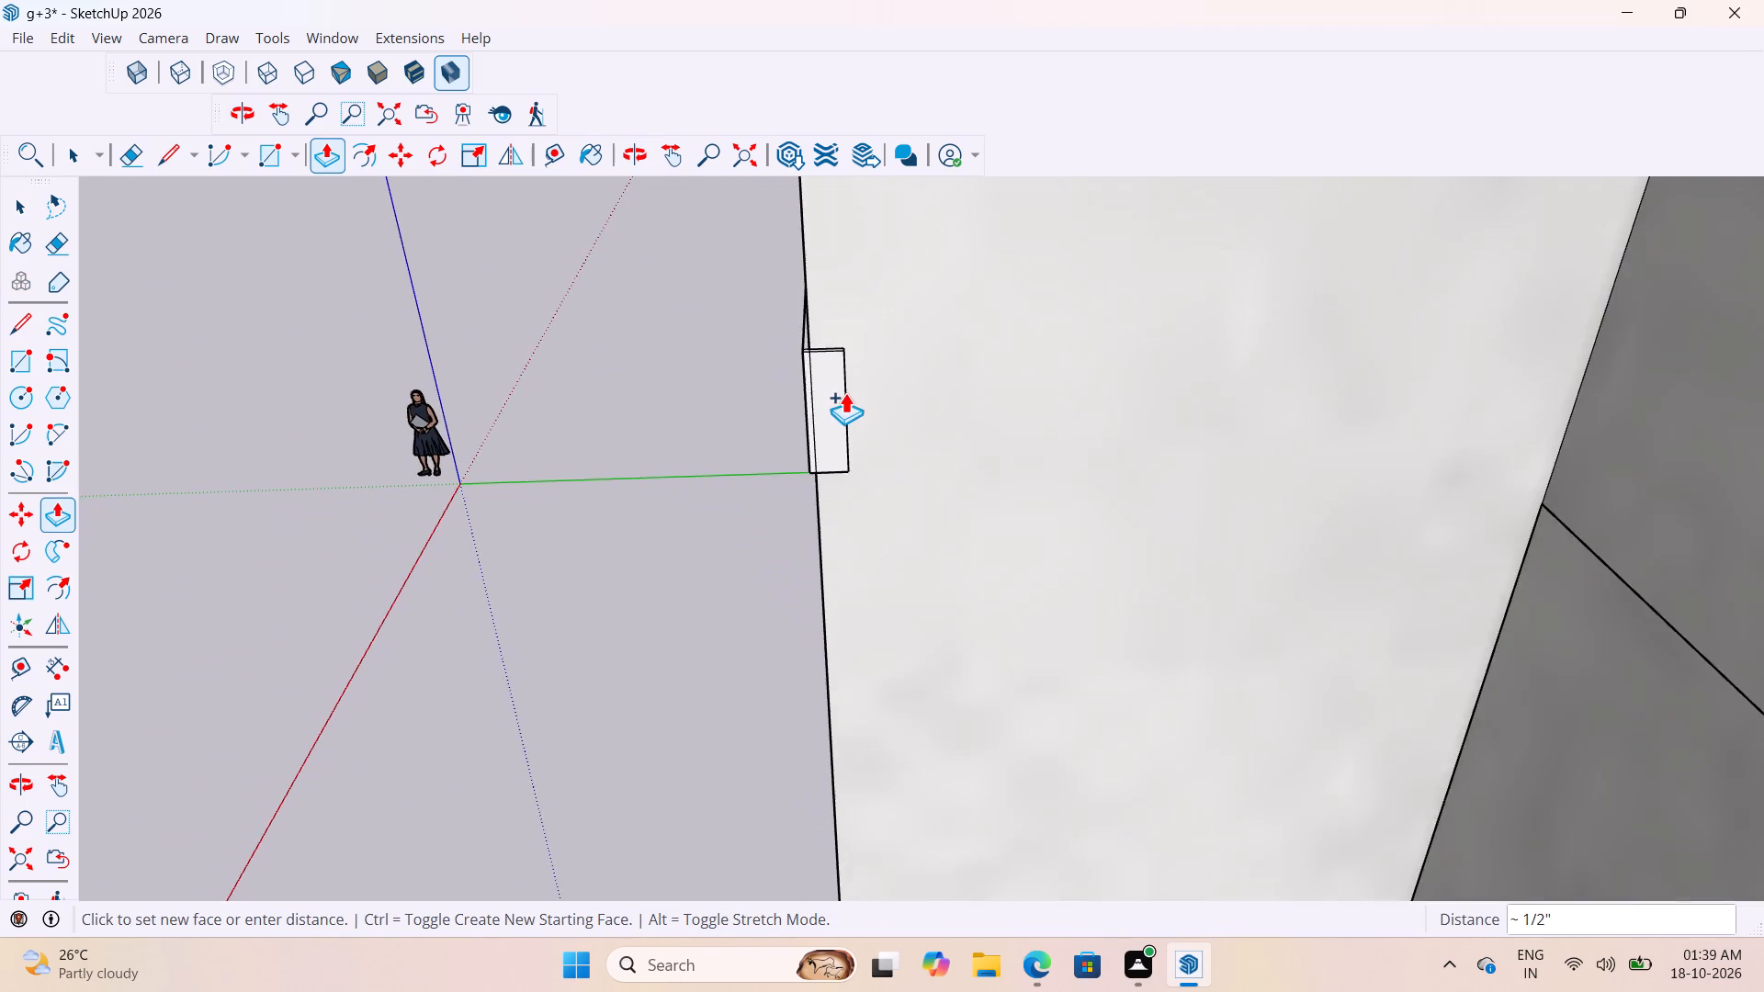
scroll(845, 392, "down", 7)
scroll(1281, 388, "up", 8)
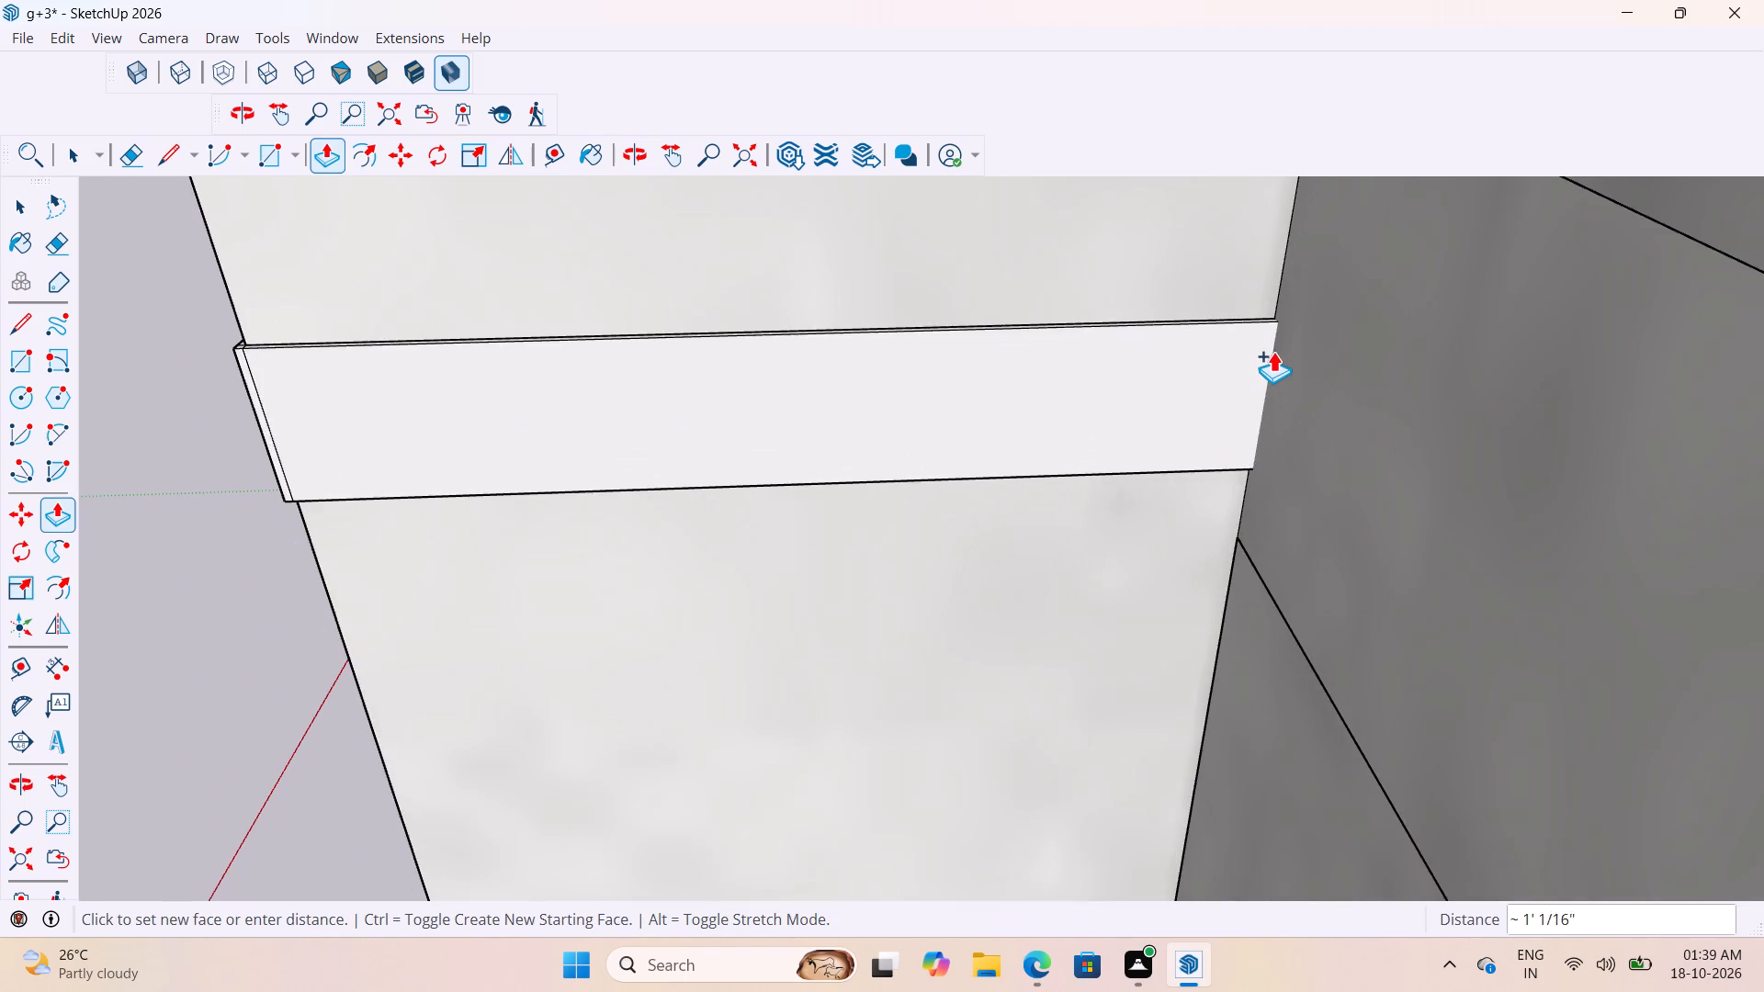
scroll(1273, 352, "up", 4)
left_click(1273, 327)
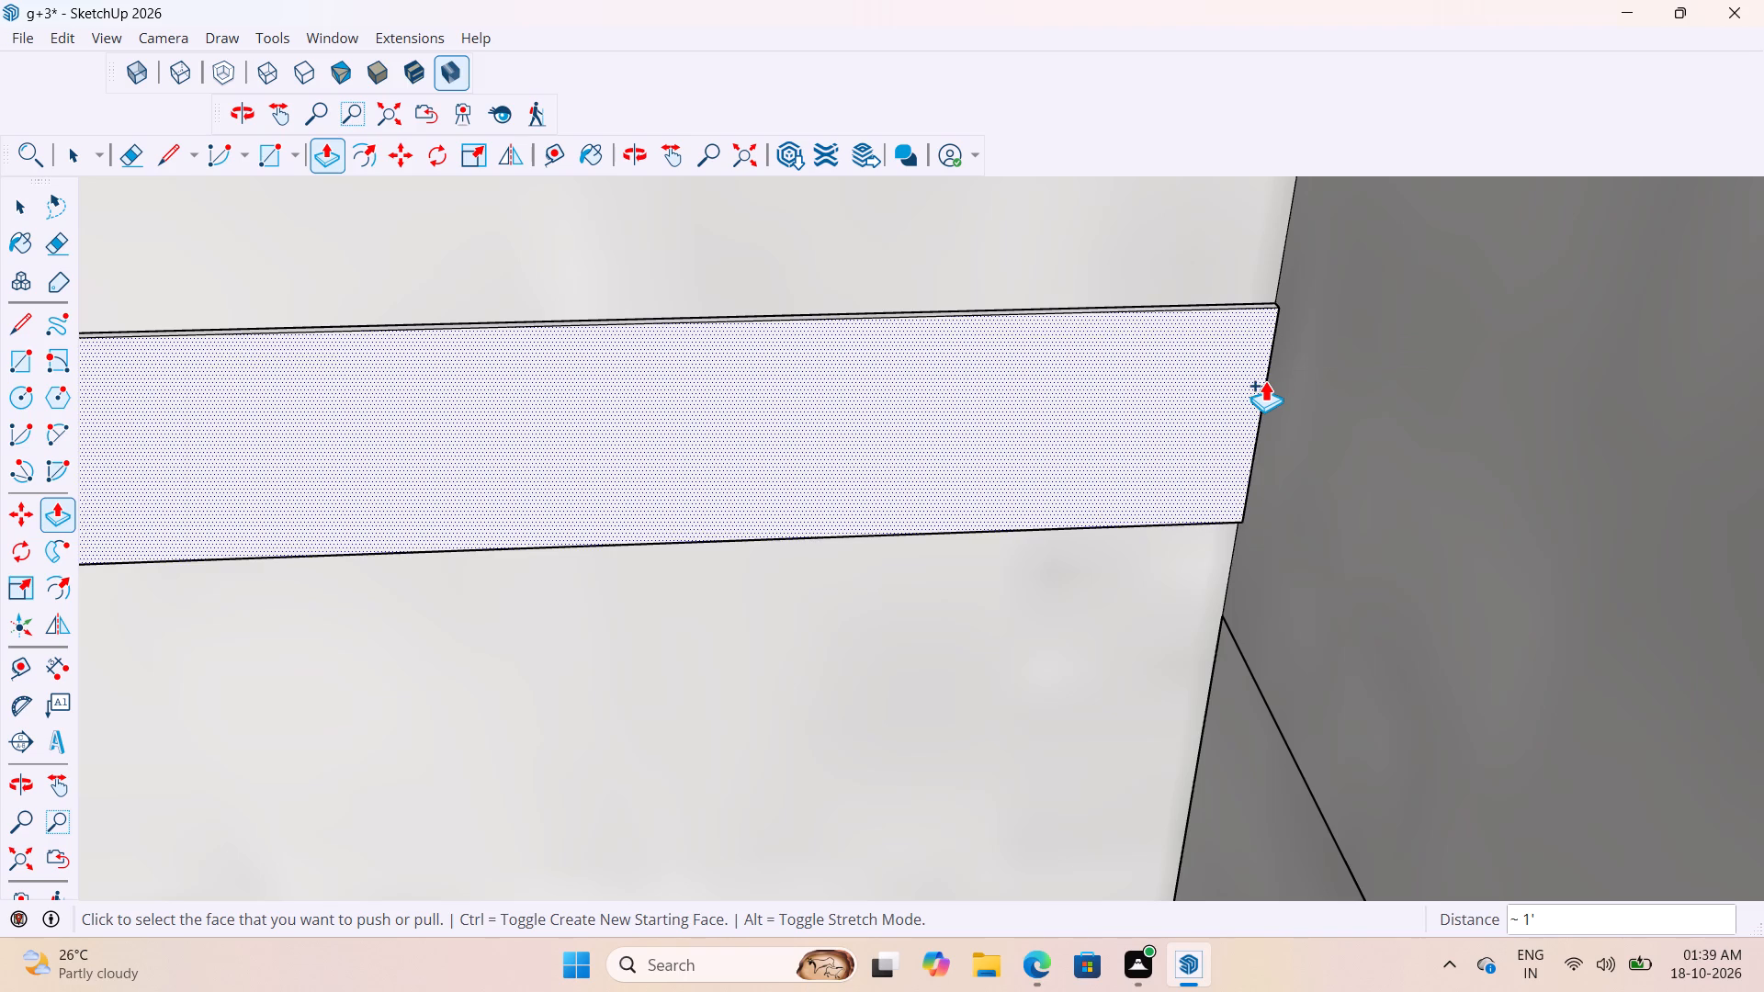
Copy the strip's vertical end edge at the wall corner 0.1" back along the strip's face.
key("space")
left_click(1268, 370)
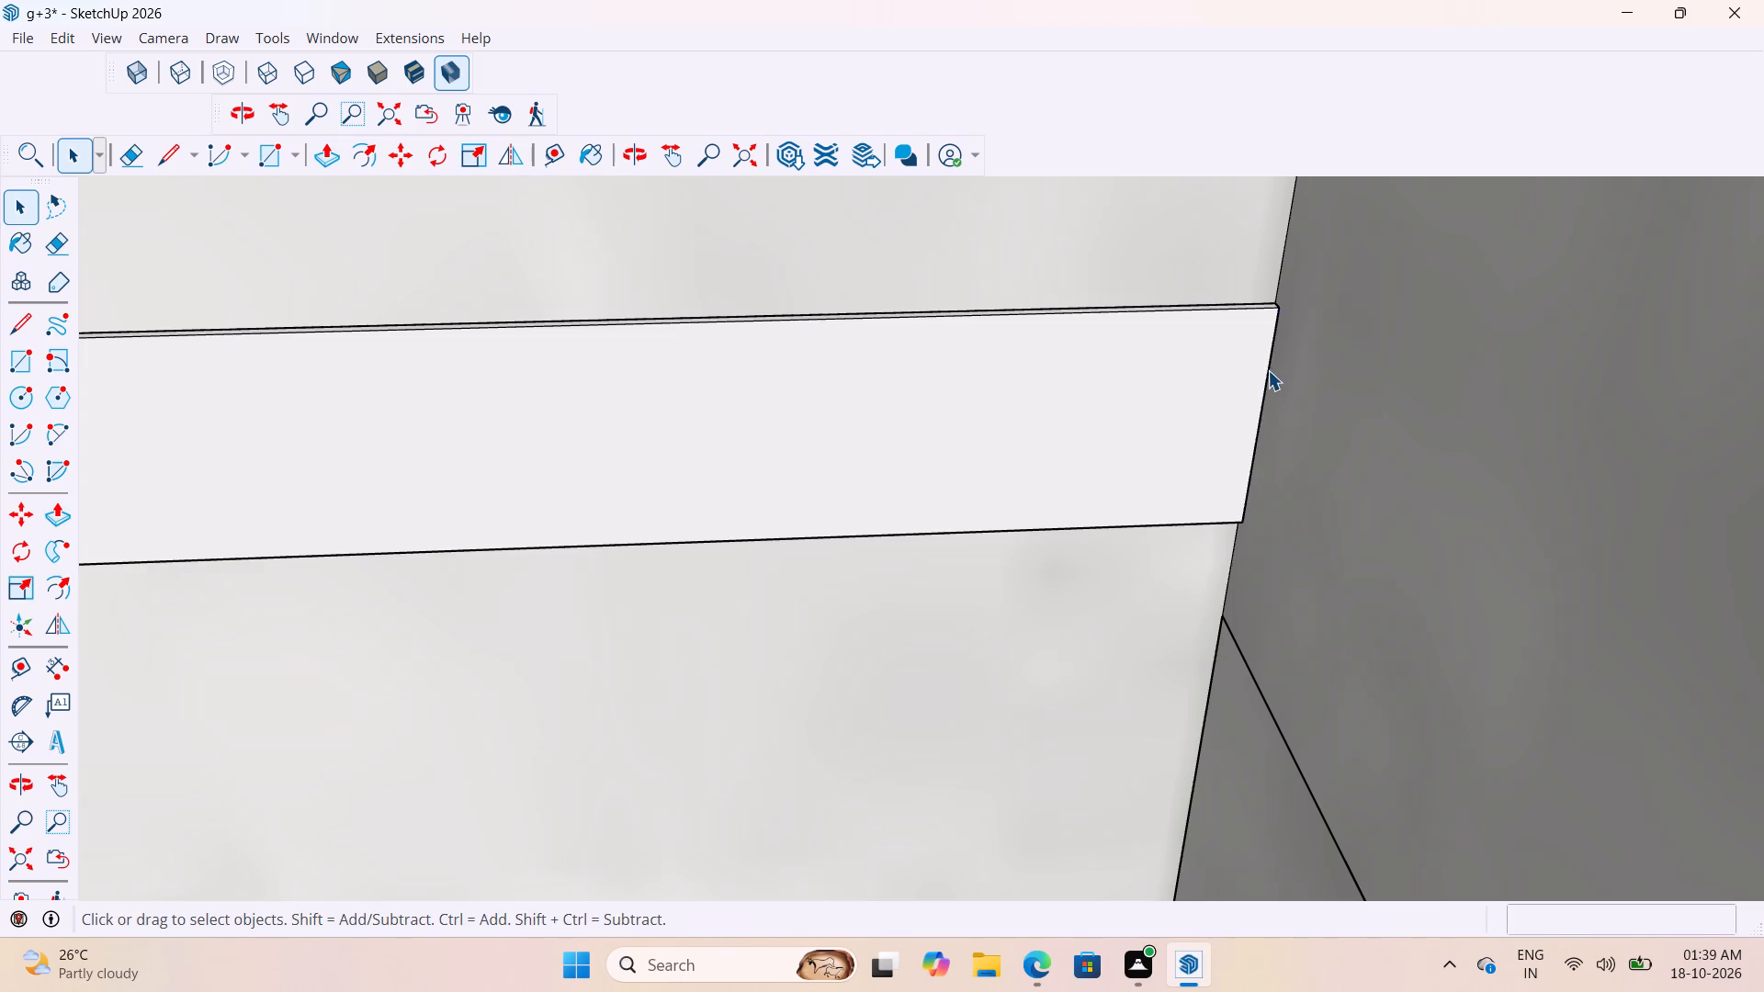
key("m")
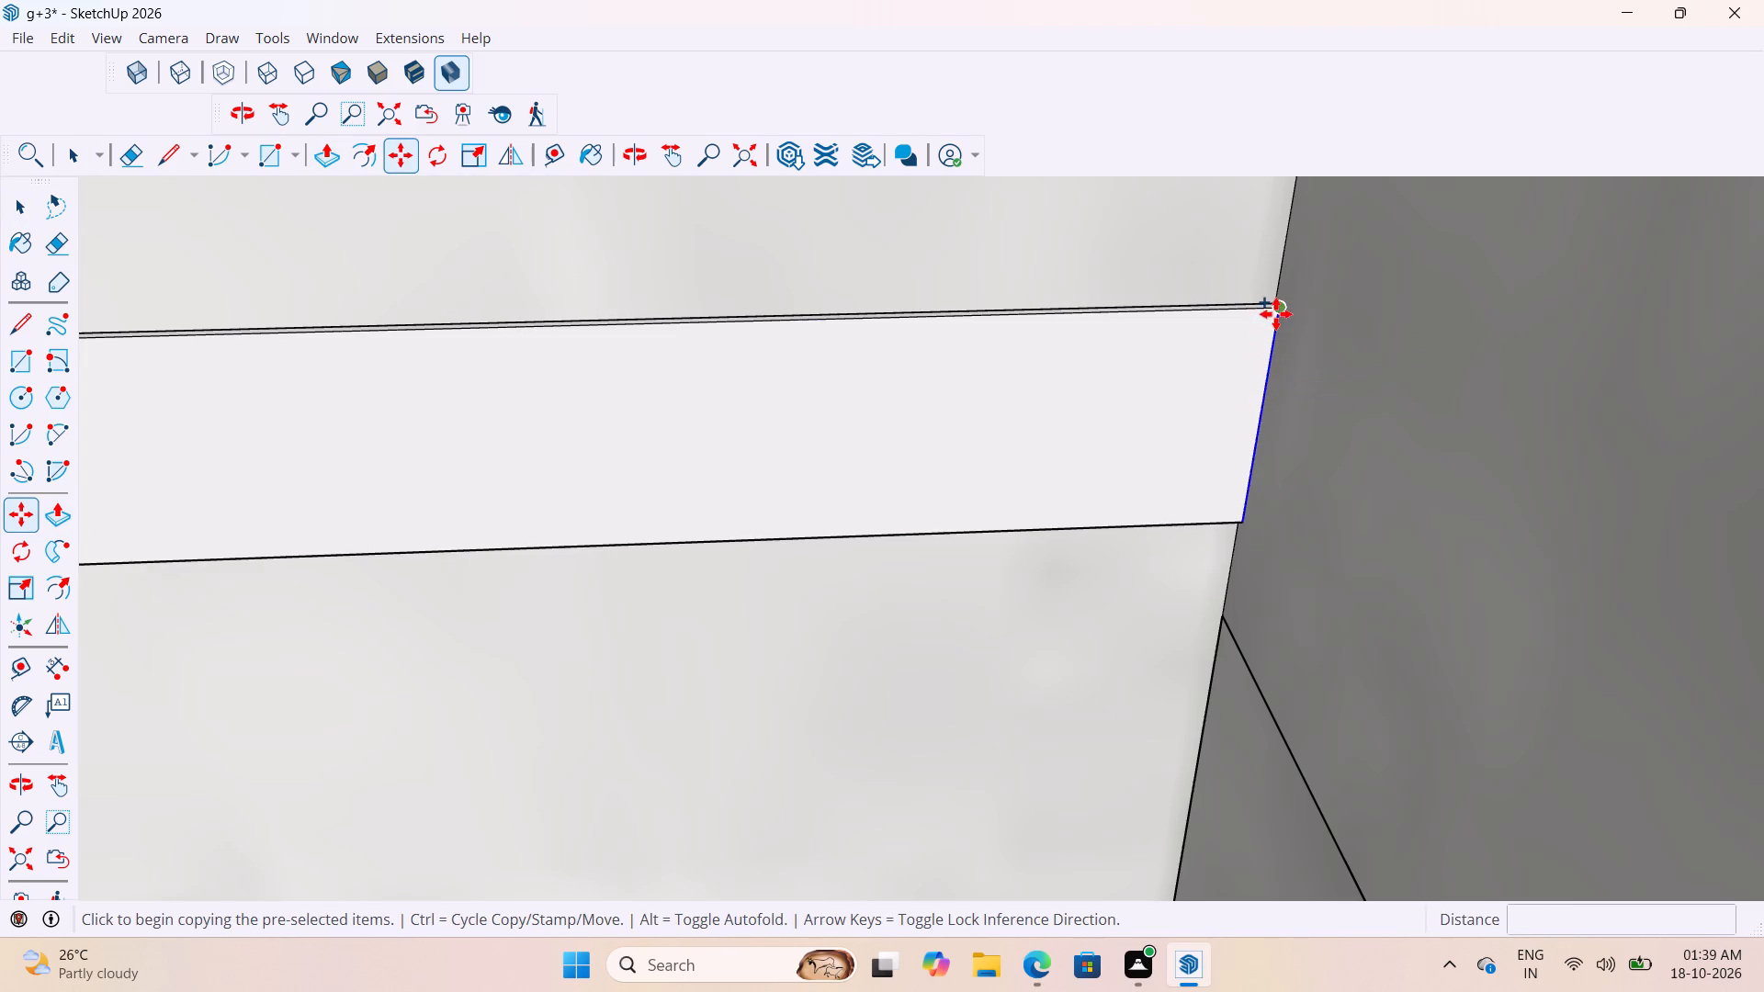
left_click(1276, 312)
type("0.1\"")
key("Return")
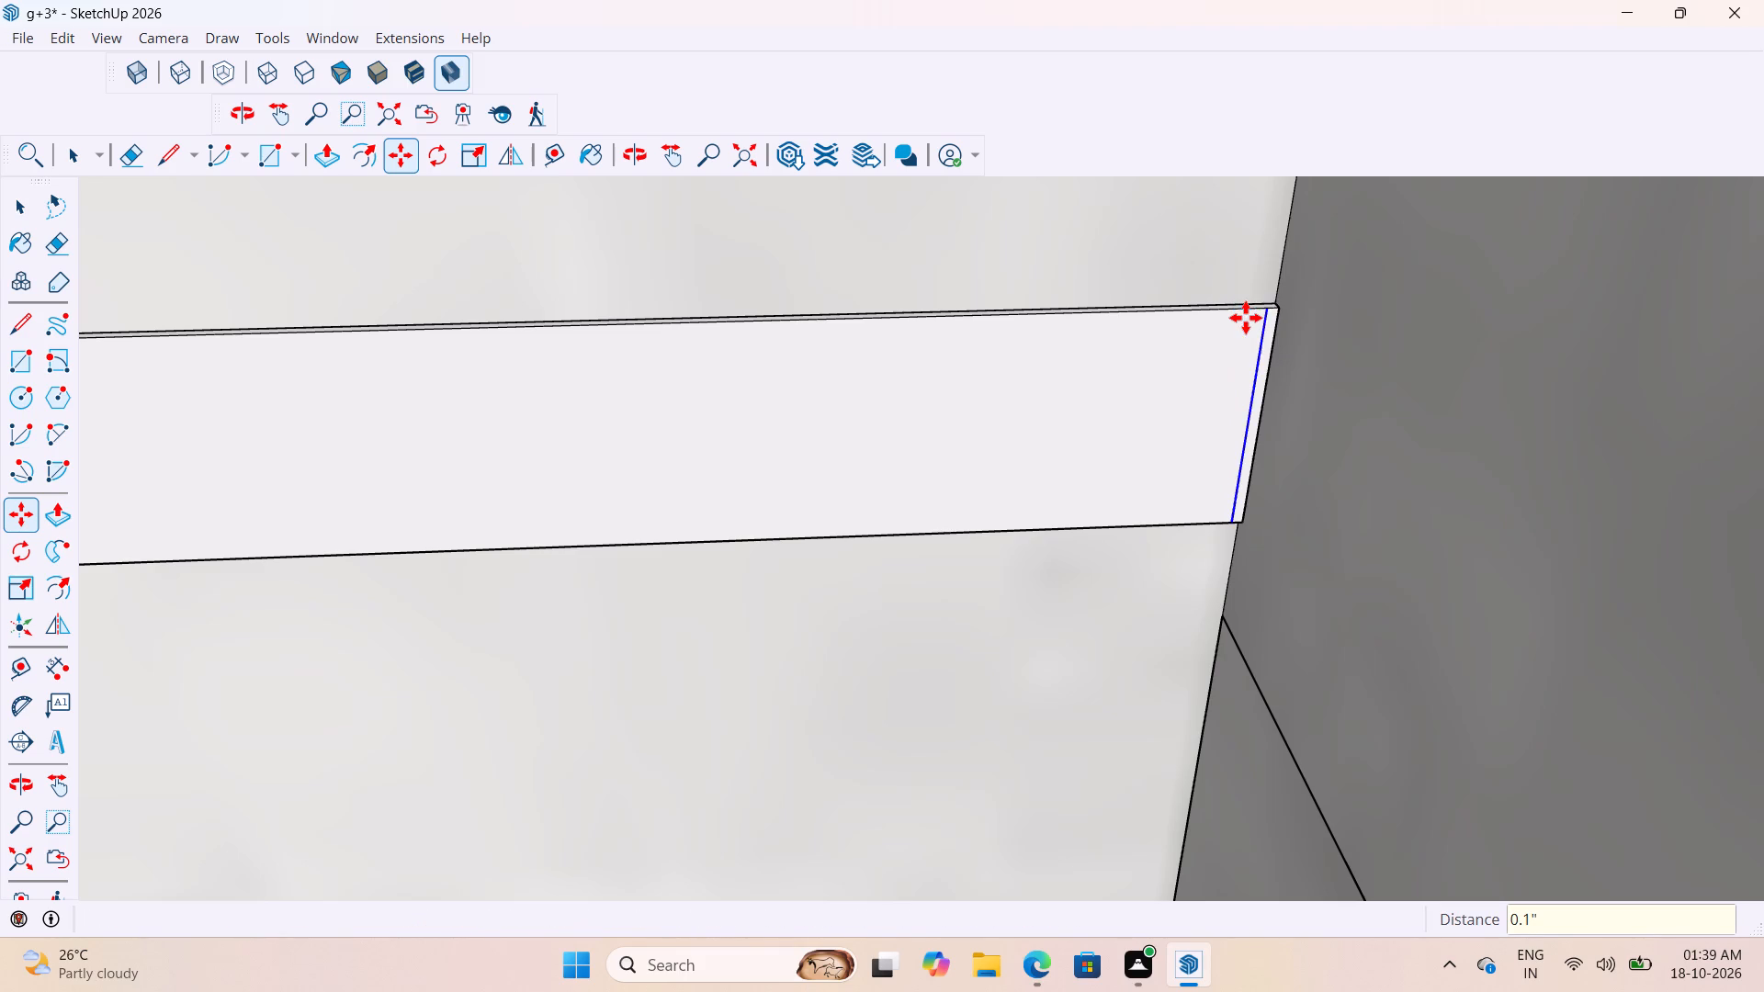
Extend the narrow side face of the strip's end about 14' along the wall's floor band, past the wood cladding, to the next balcony.
scroll(1300, 342, "up", 4)
key("p")
scroll(1270, 358, "up", 3)
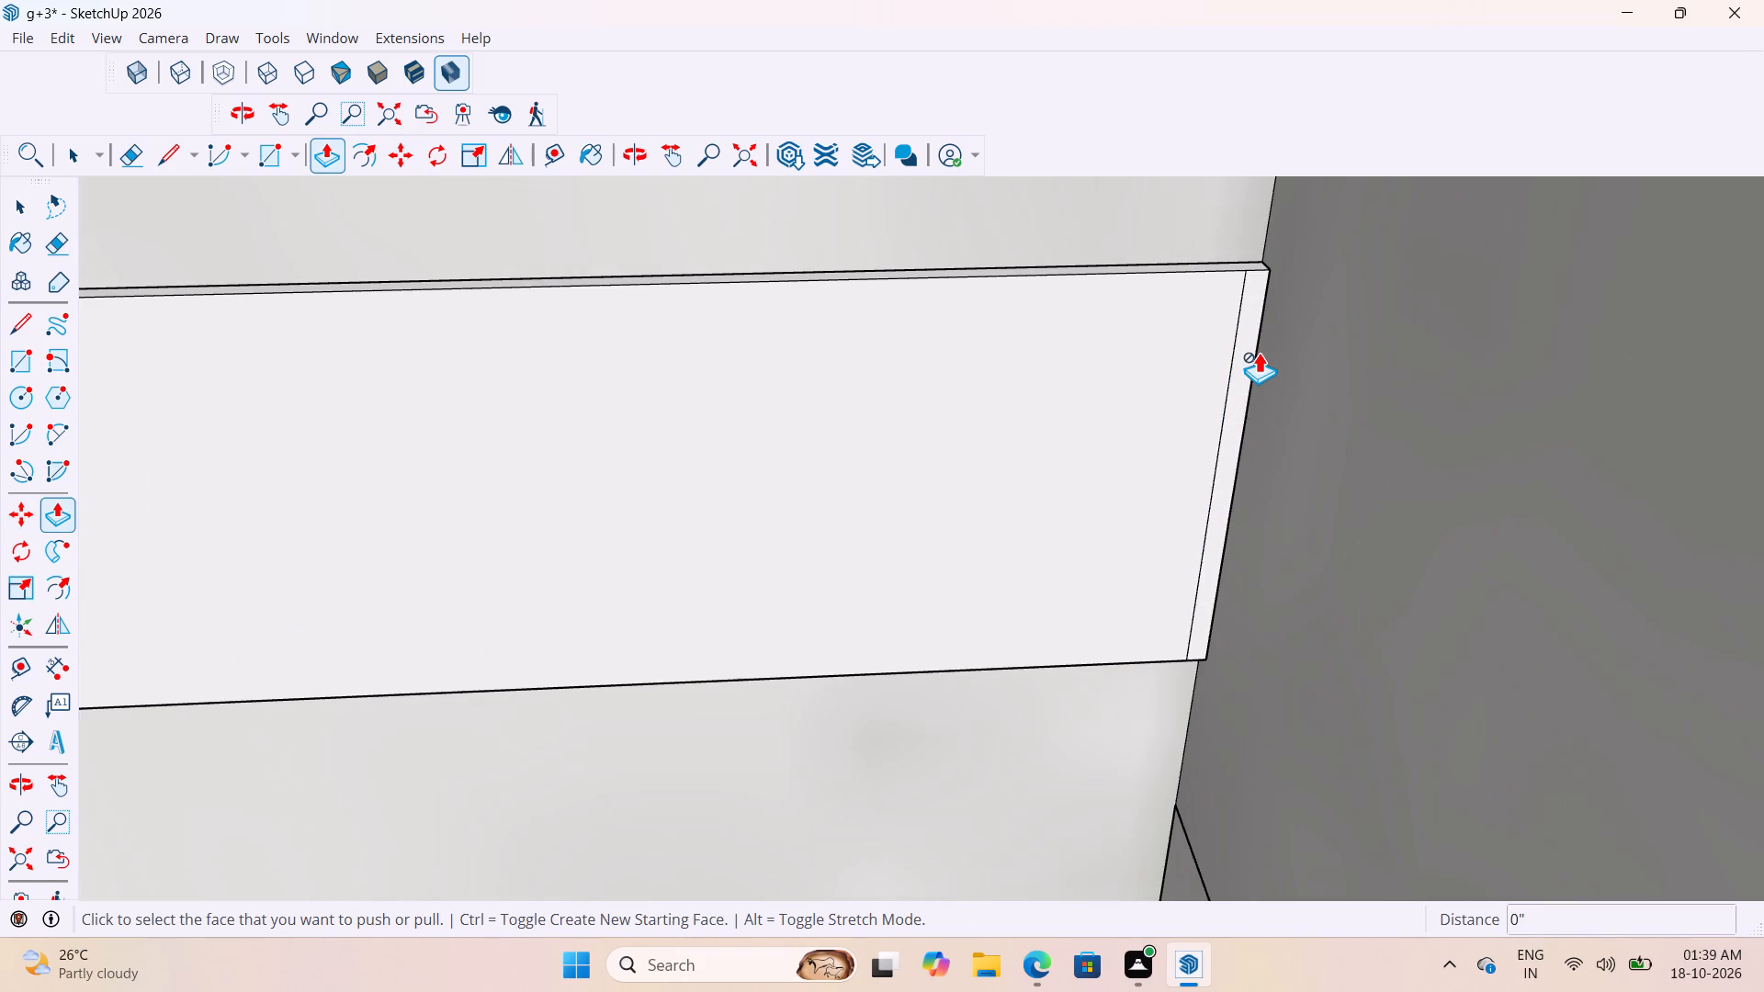
left_click(1249, 353)
scroll(1380, 444, "down", 17)
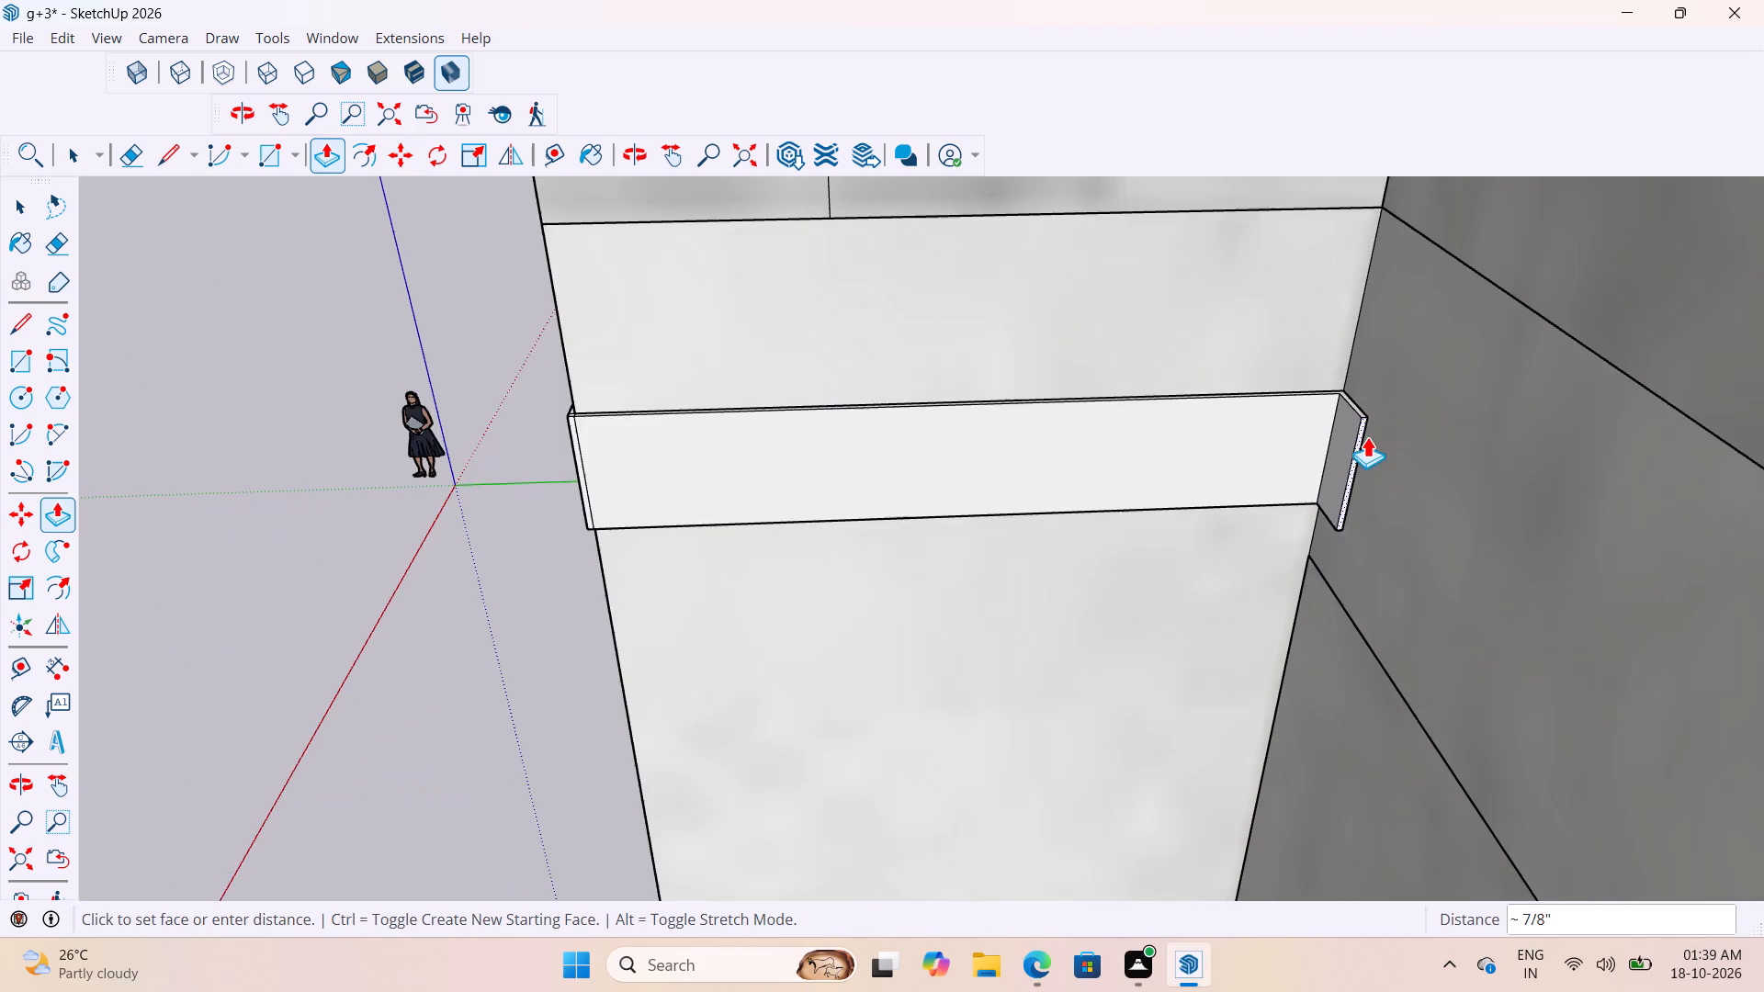
scroll(1367, 436, "down", 20)
middle_click_drag(1376, 450, 1618, 490)
scroll(1454, 458, "down", 3)
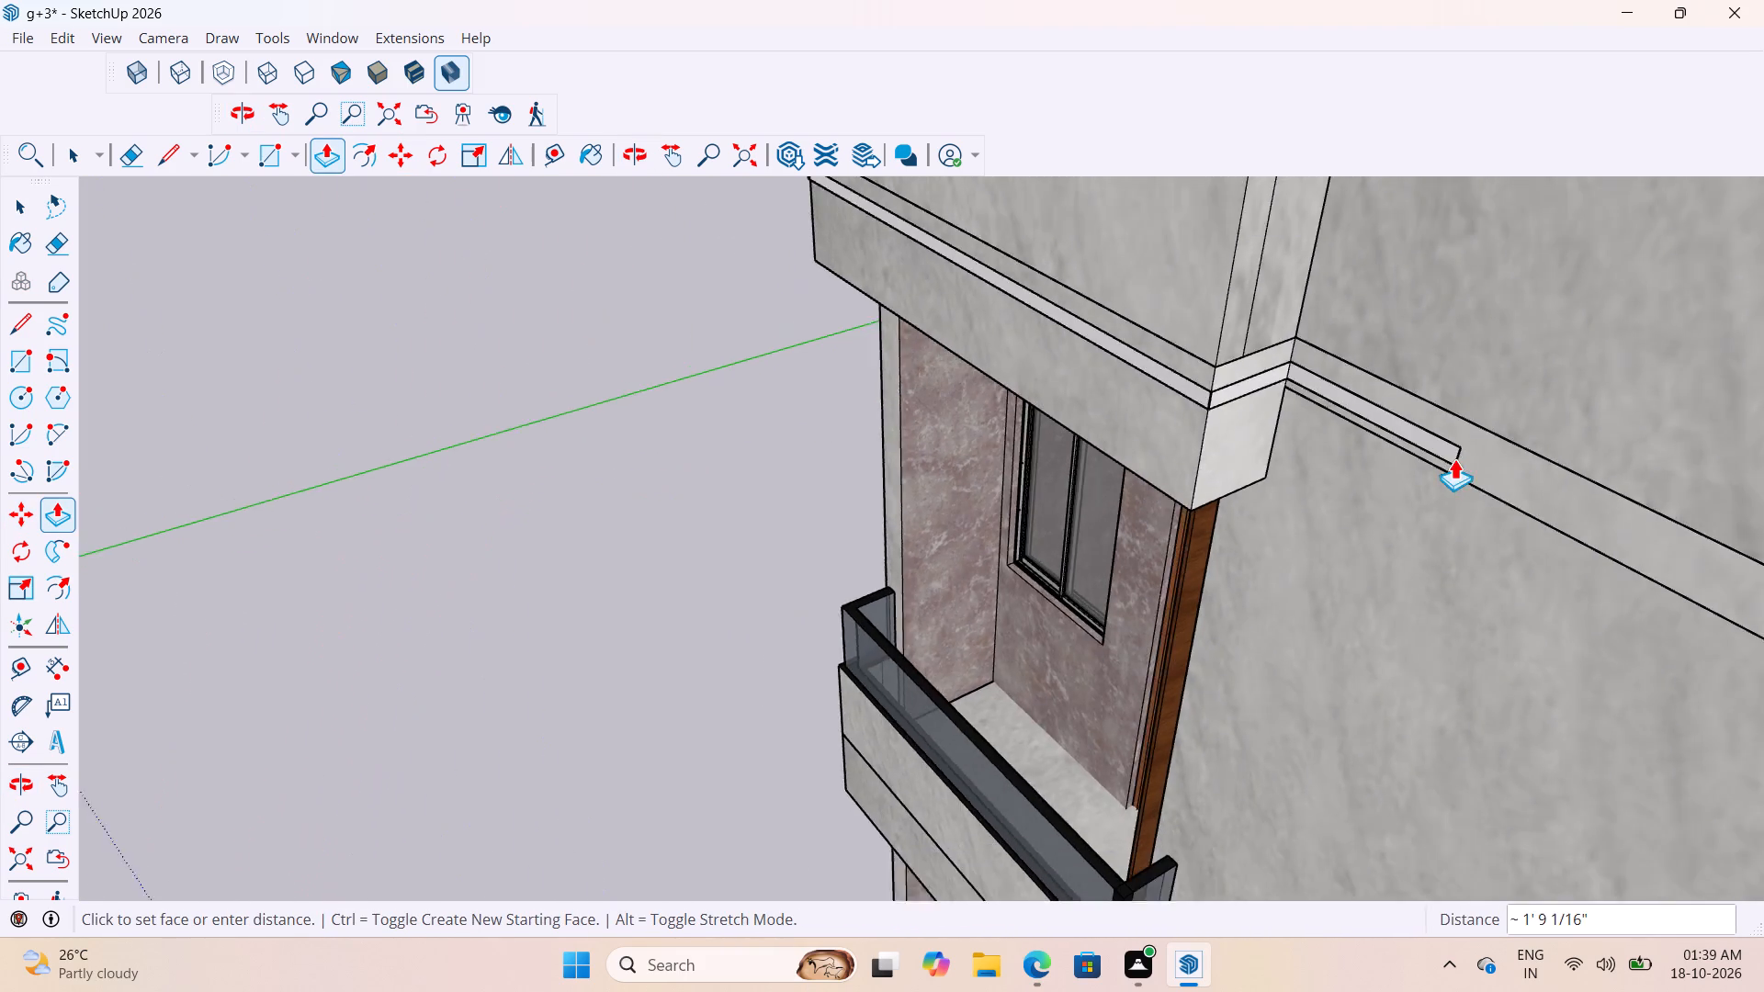
scroll(1454, 458, "down", 20)
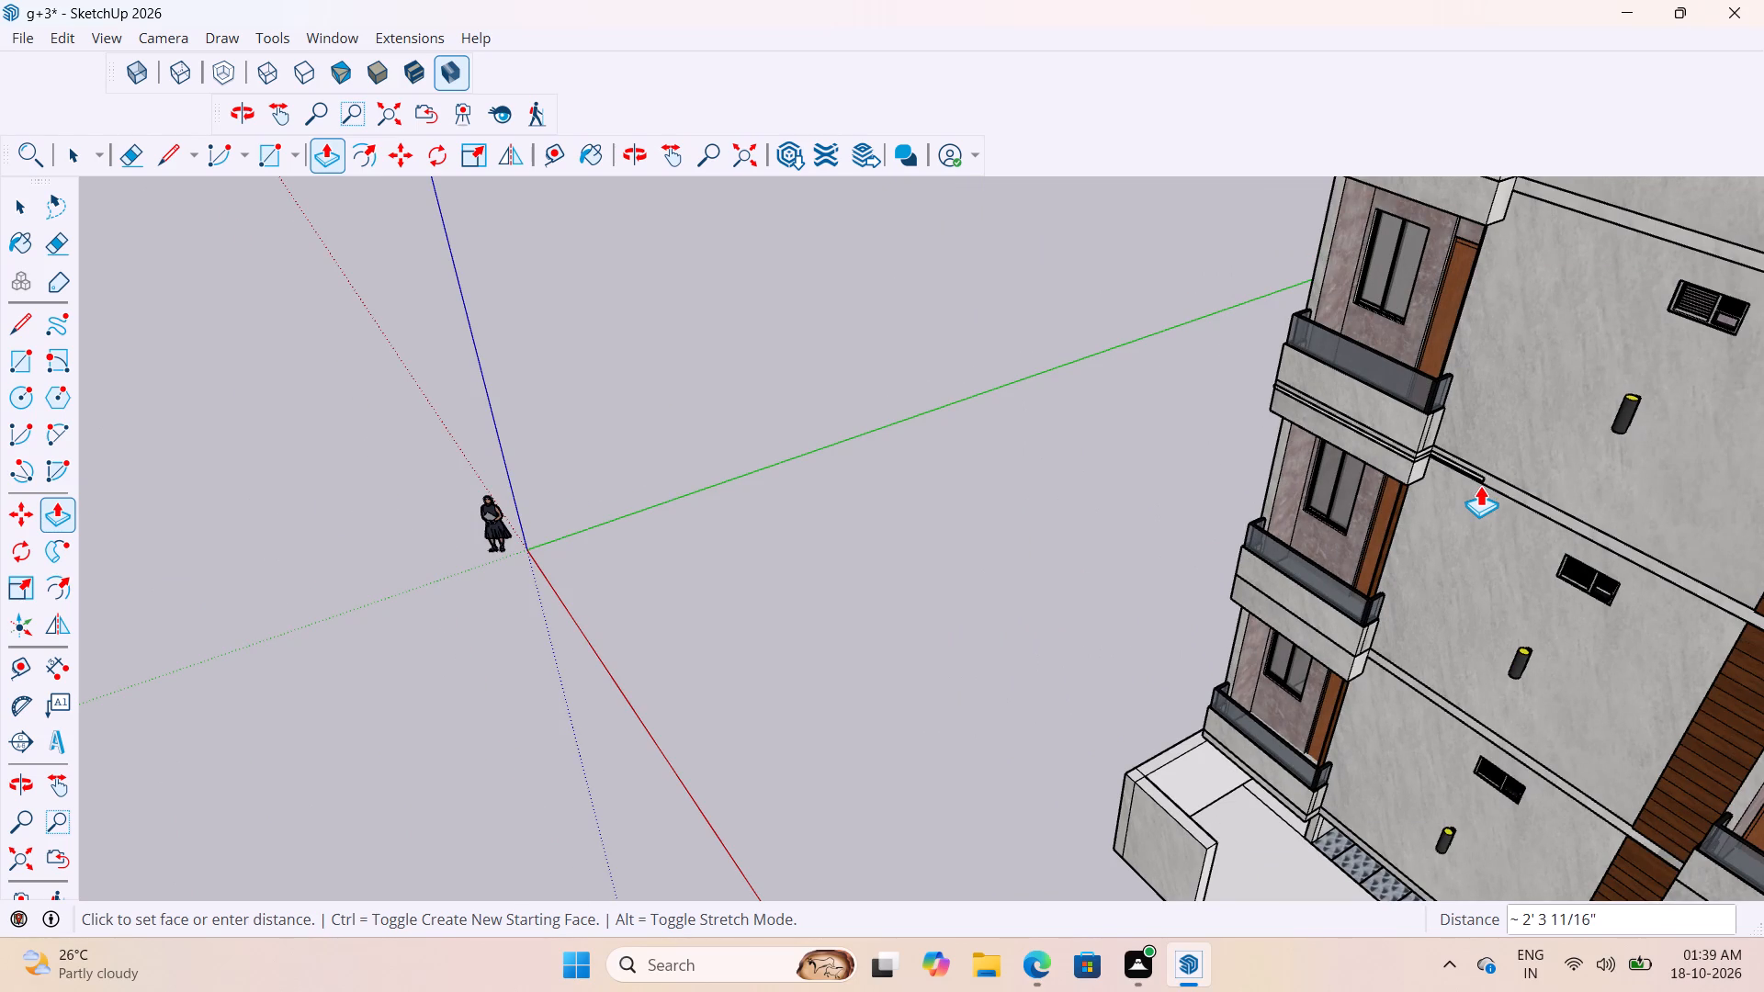
scroll(1405, 481, "down", 16)
scroll(1465, 507, "up", 11)
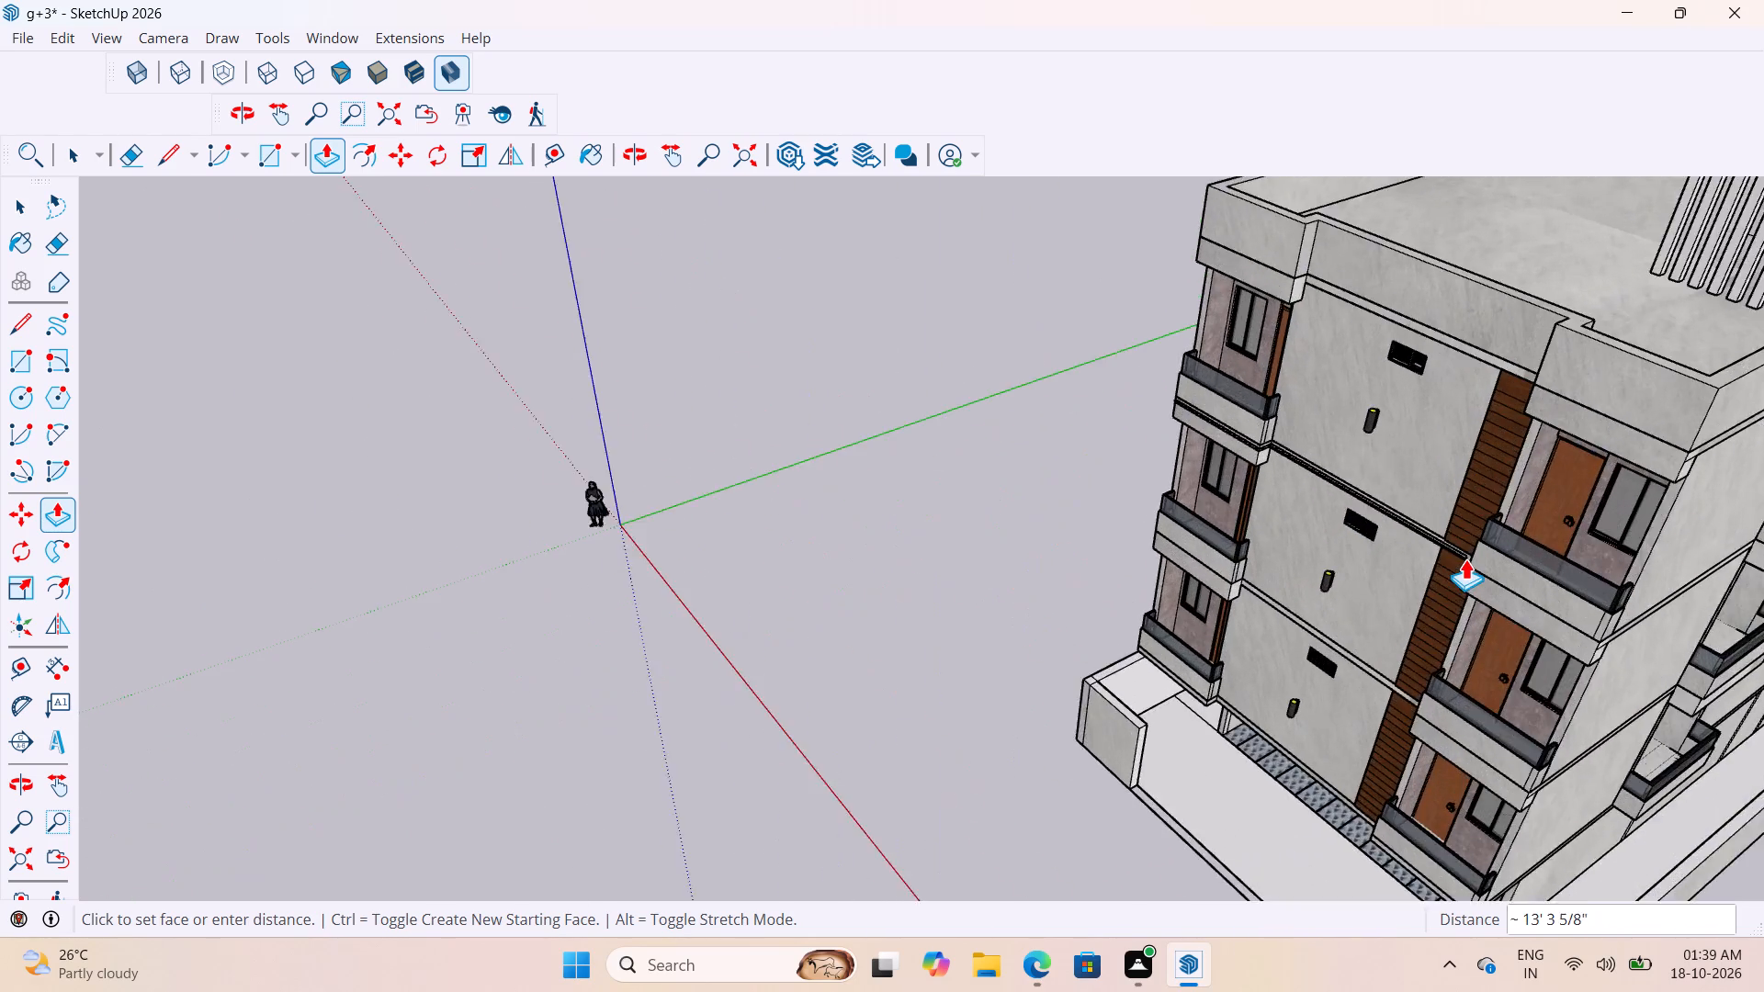
scroll(1465, 558, "up", 10)
middle_click_drag(1462, 557, 1598, 549)
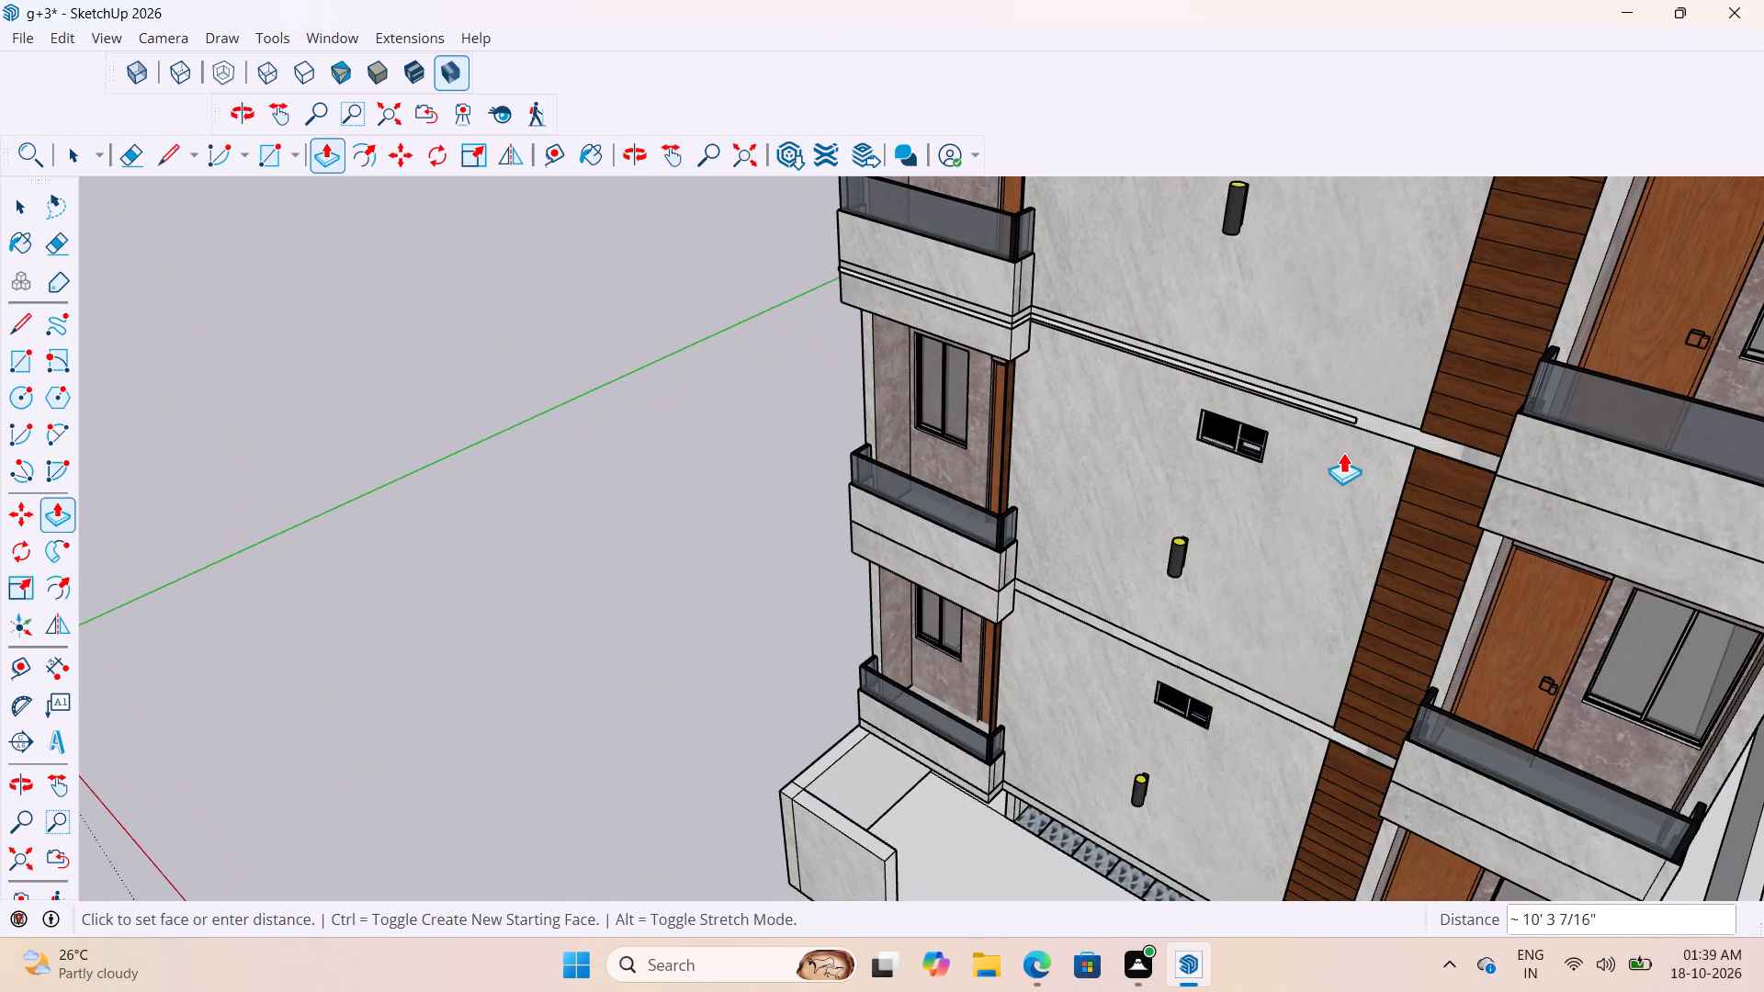
scroll(1343, 452, "down", 3)
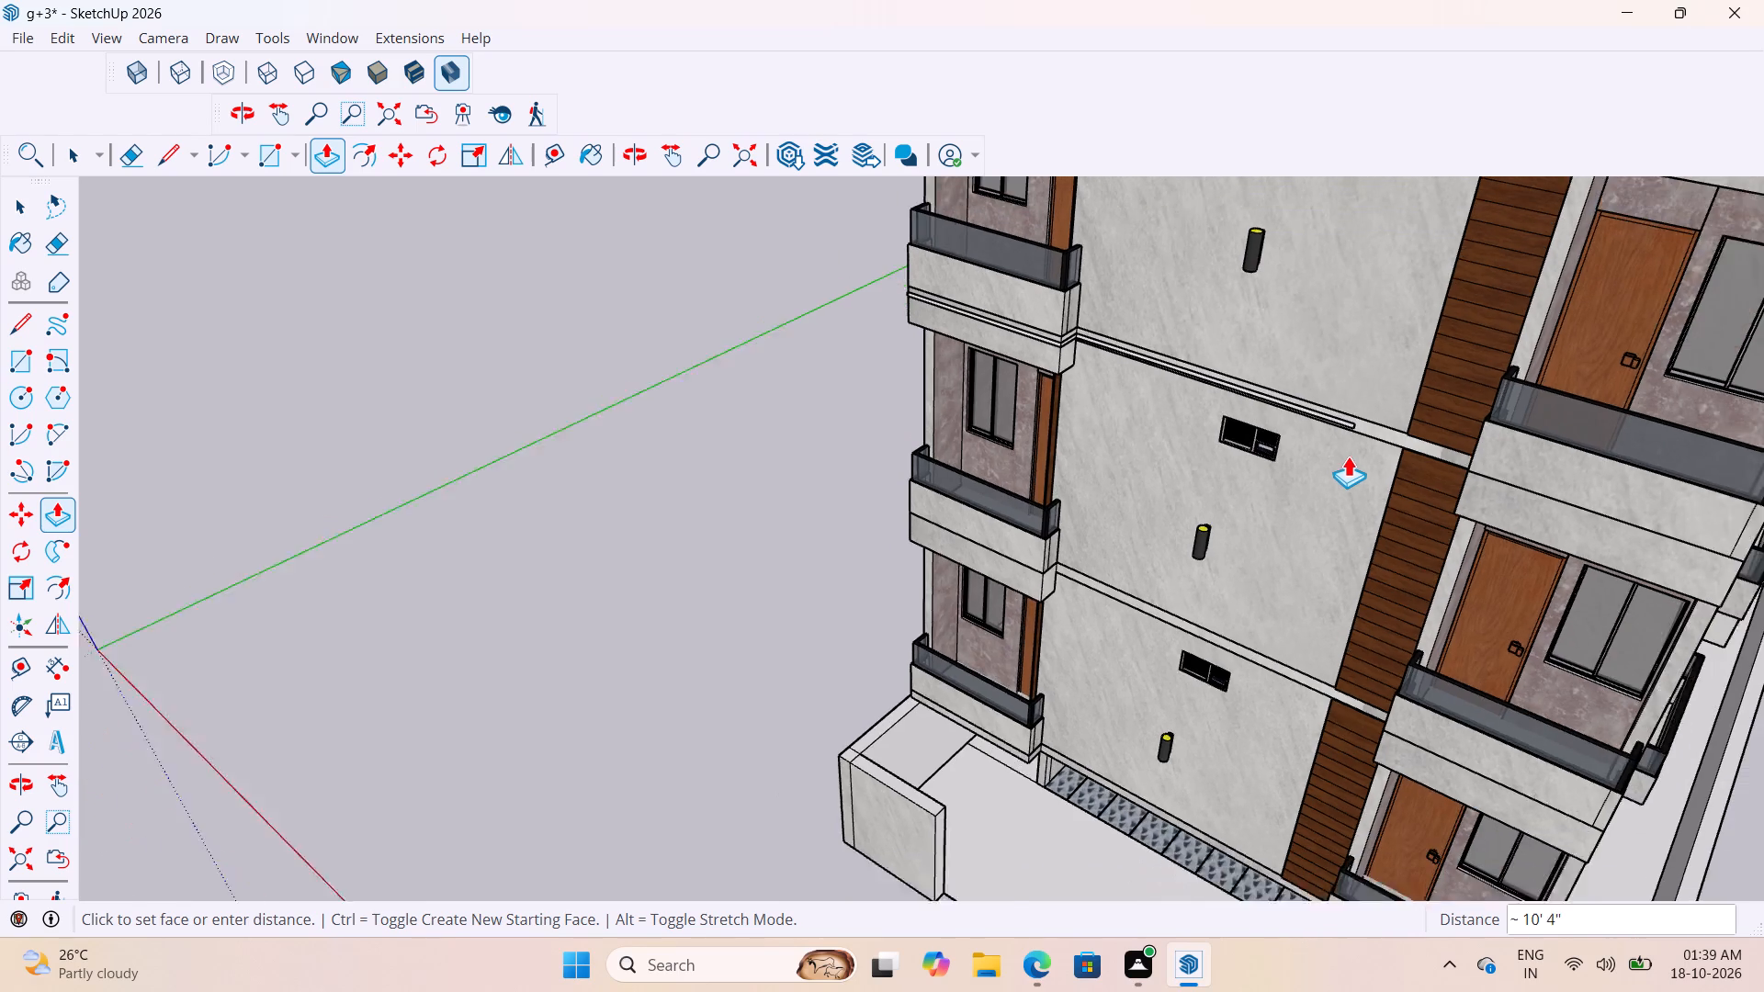
middle_click_drag(1406, 446, 1633, 432)
scroll(1429, 329, "up", 13)
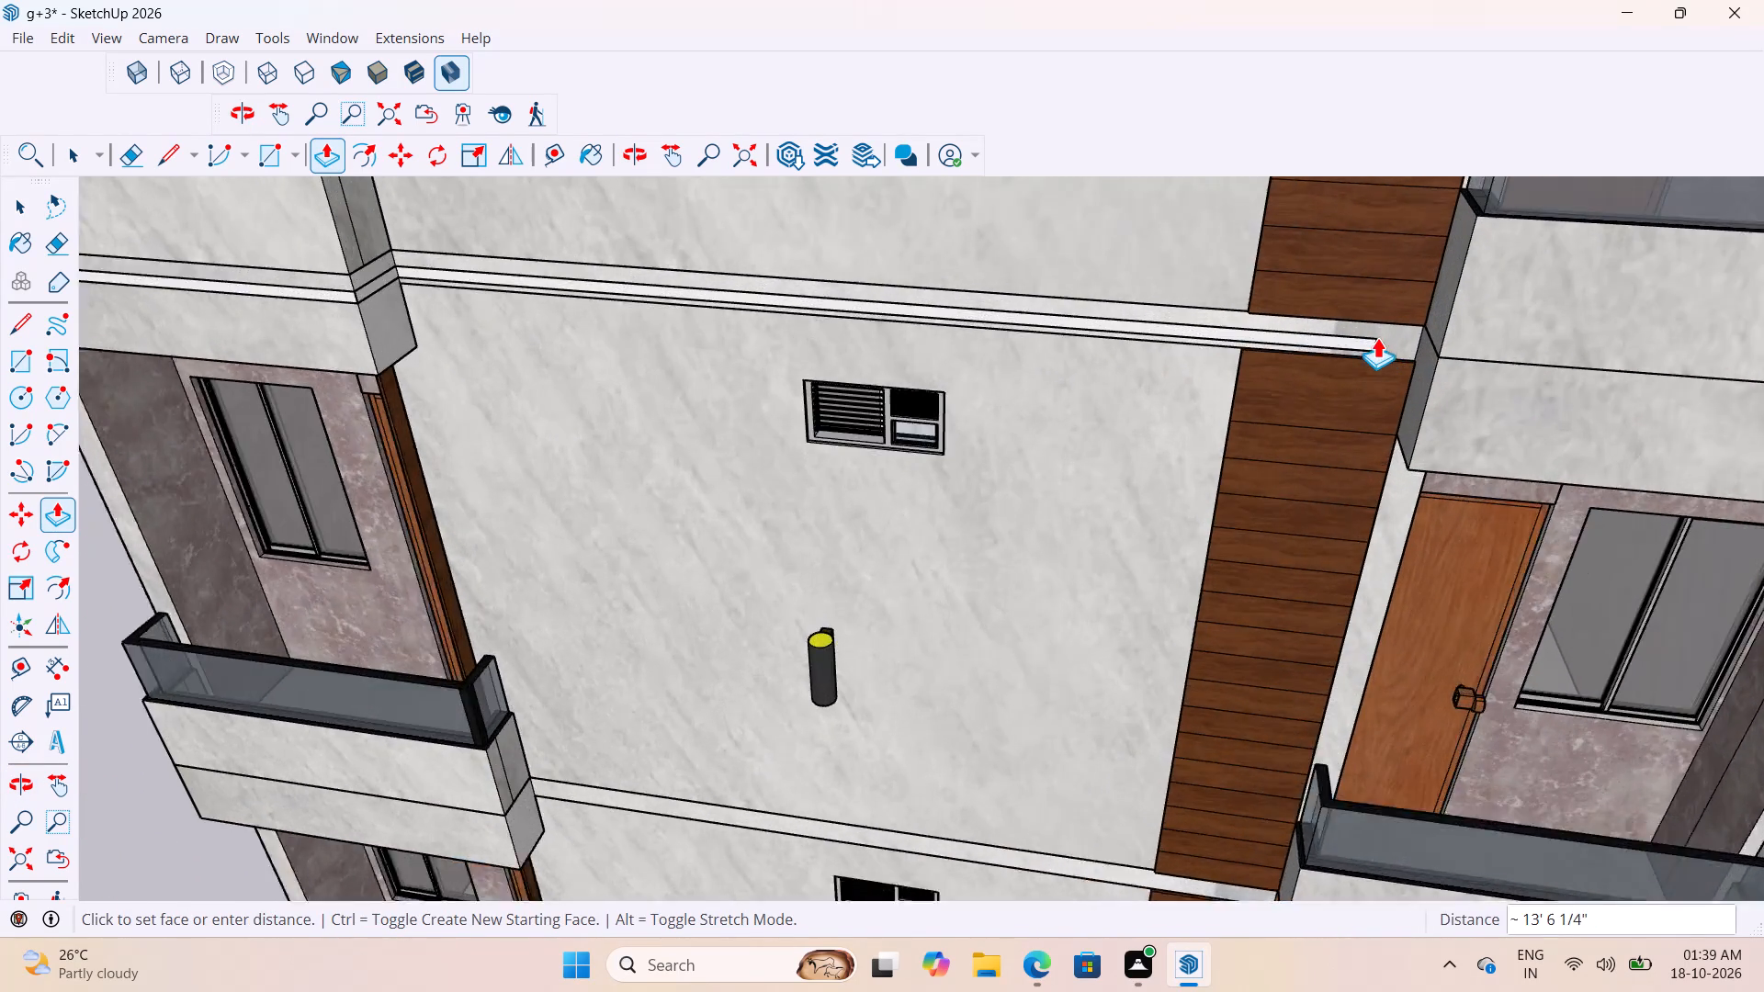
scroll(1377, 337, "up", 17)
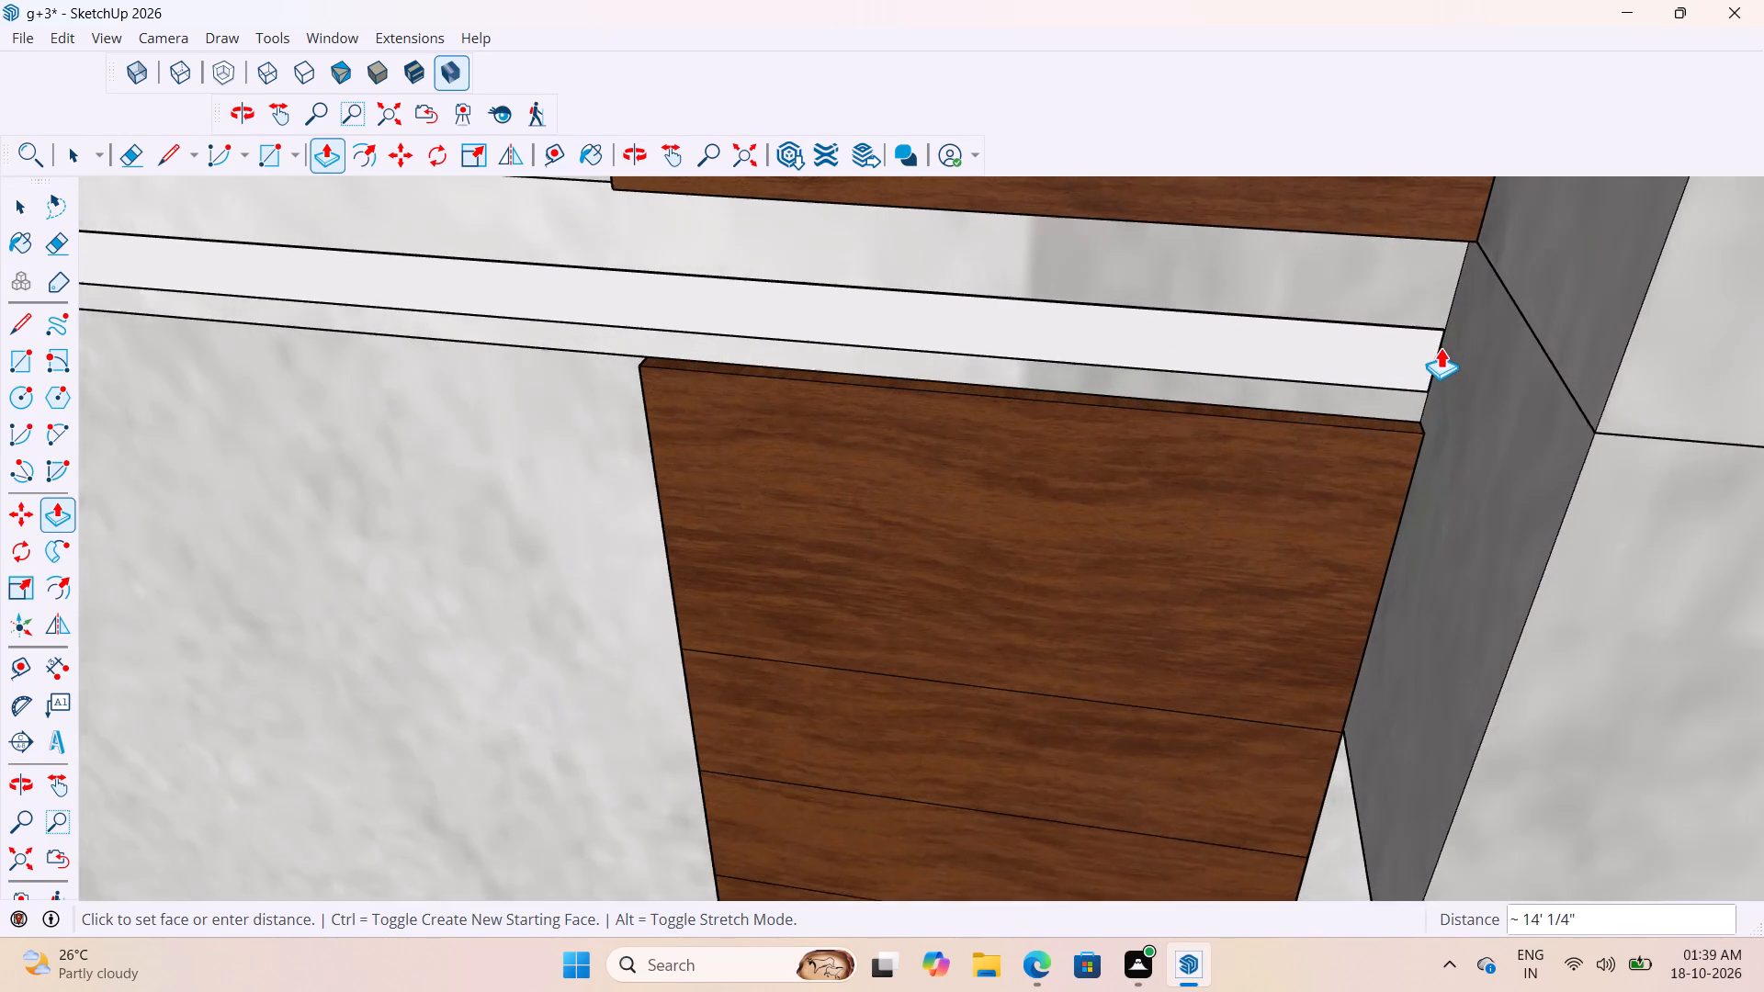
scroll(1441, 347, "up", 6)
left_click(1441, 346)
key("space")
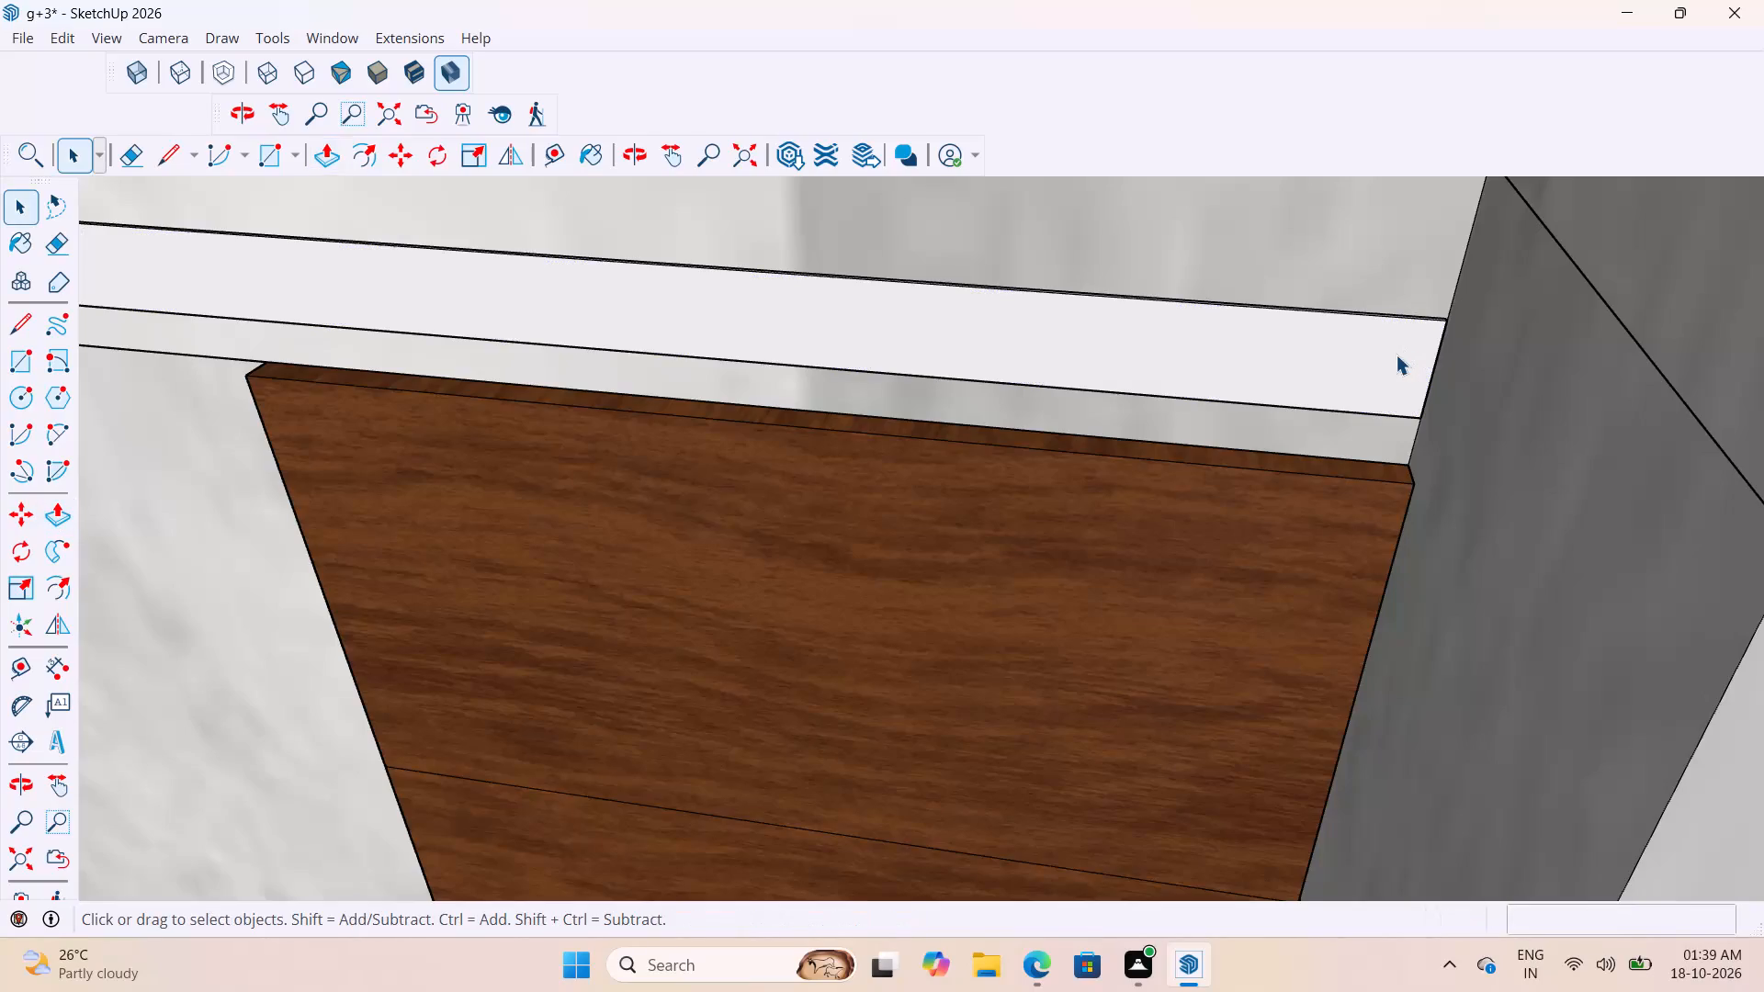
Copy the strip's vertical end edge where the wall meets the next balcony 0.1" back along the strip's face.
scroll(1354, 357, "down", 18)
scroll(1354, 373, "up", 20)
scroll(1341, 377, "up", 4)
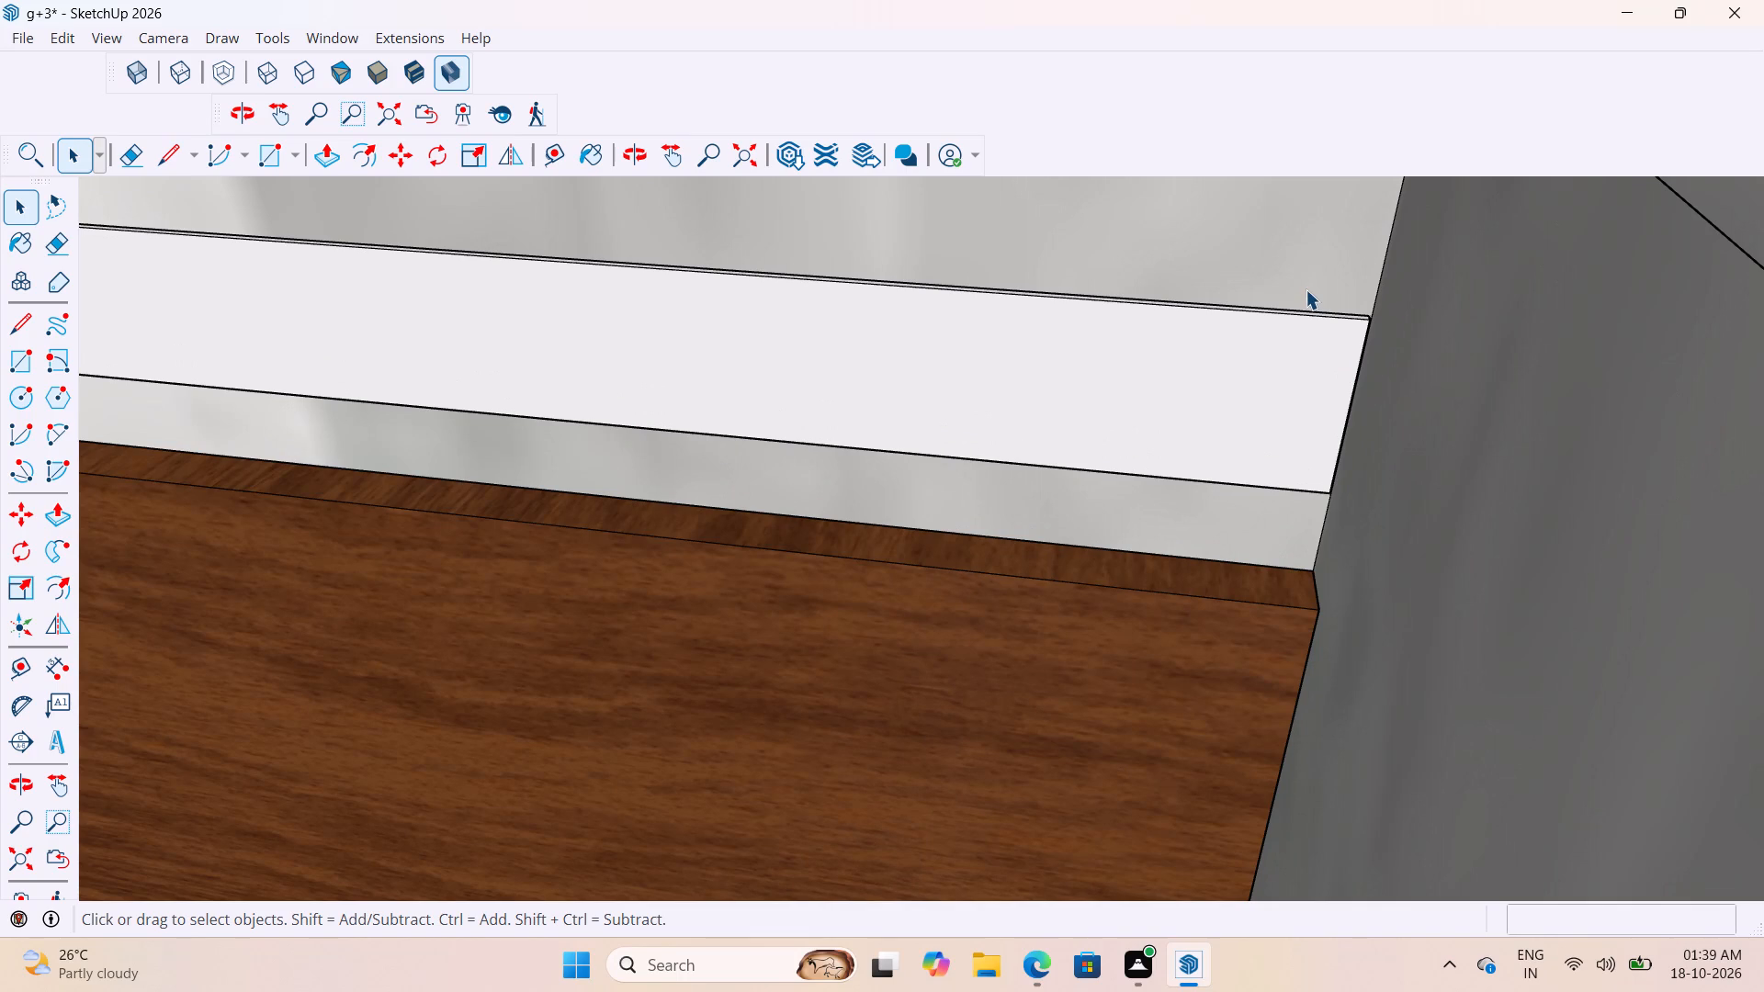
left_click(1357, 355)
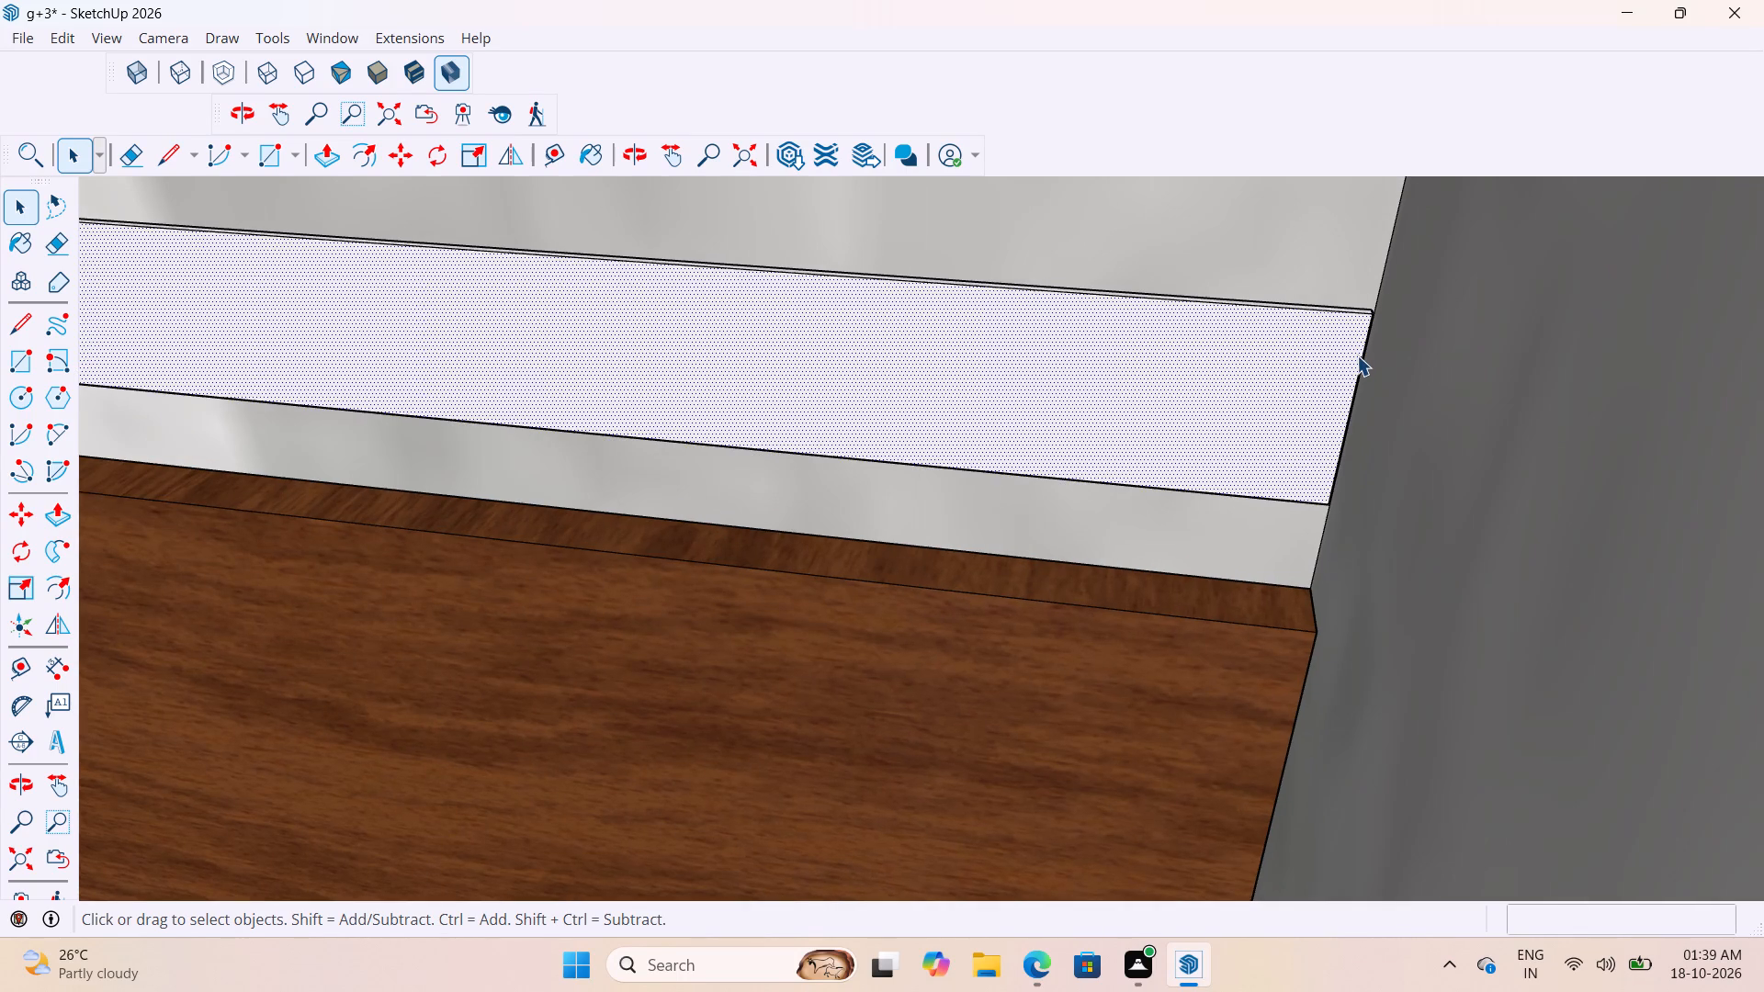
scroll(1357, 355, "up", 3)
left_click(1360, 359)
left_click(1361, 376)
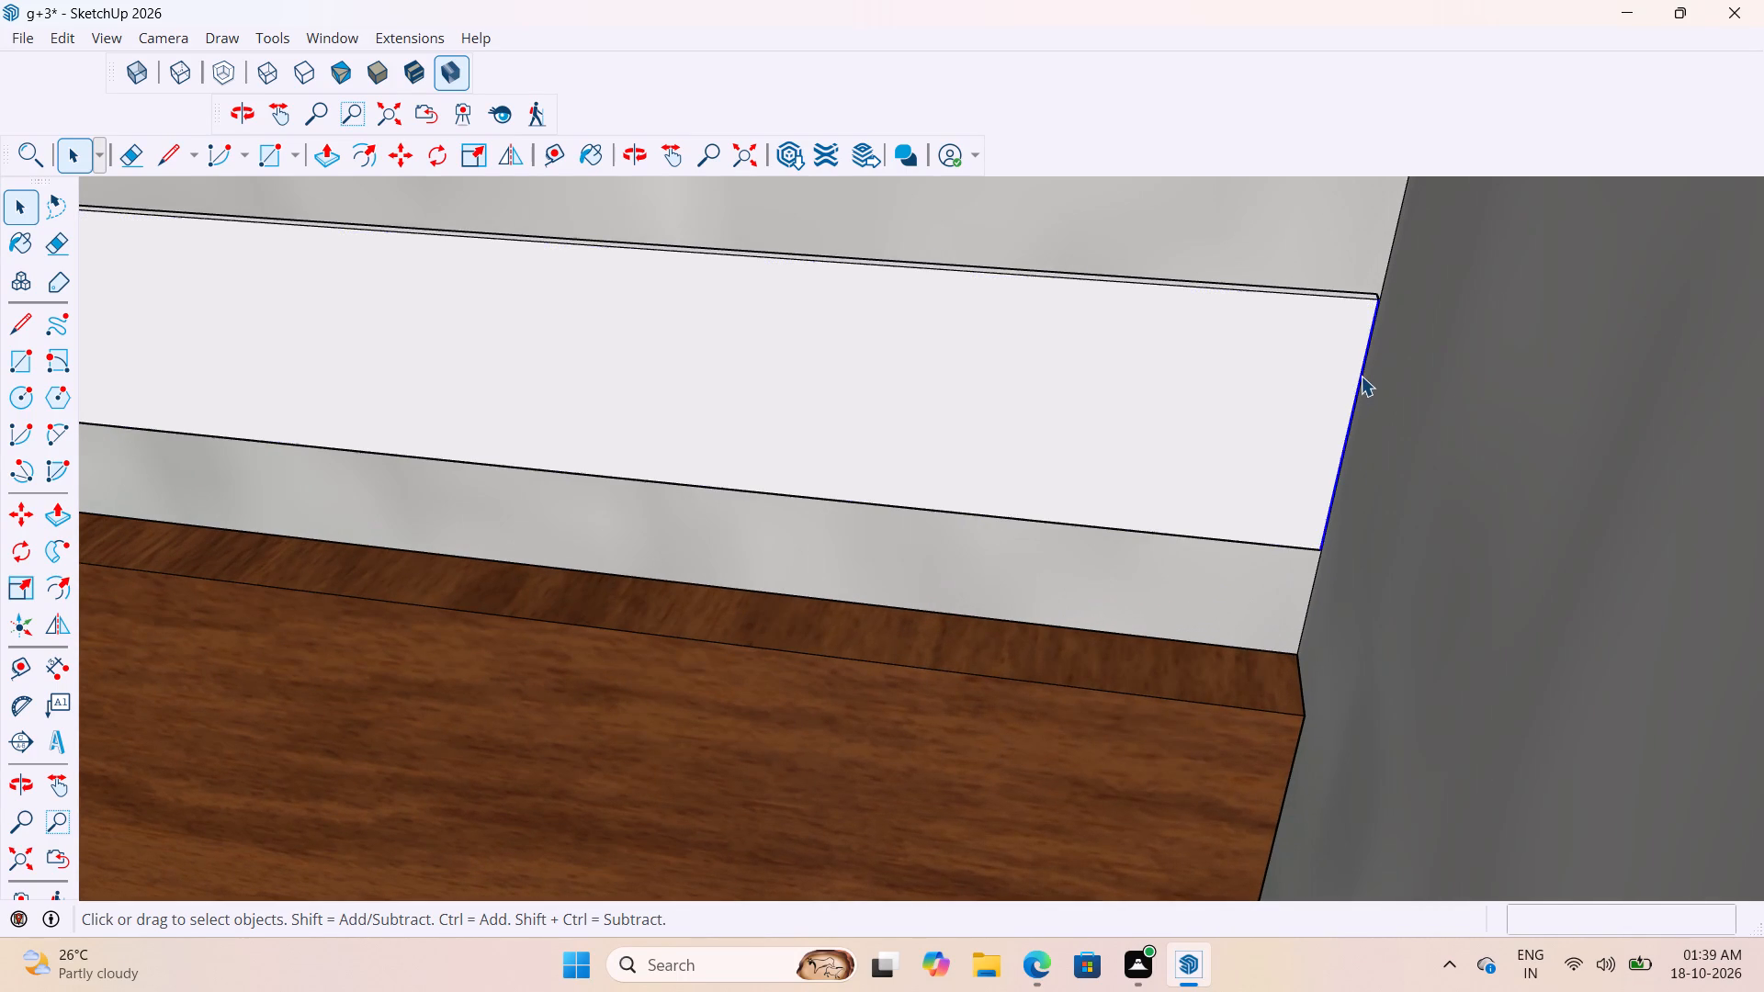
key("m")
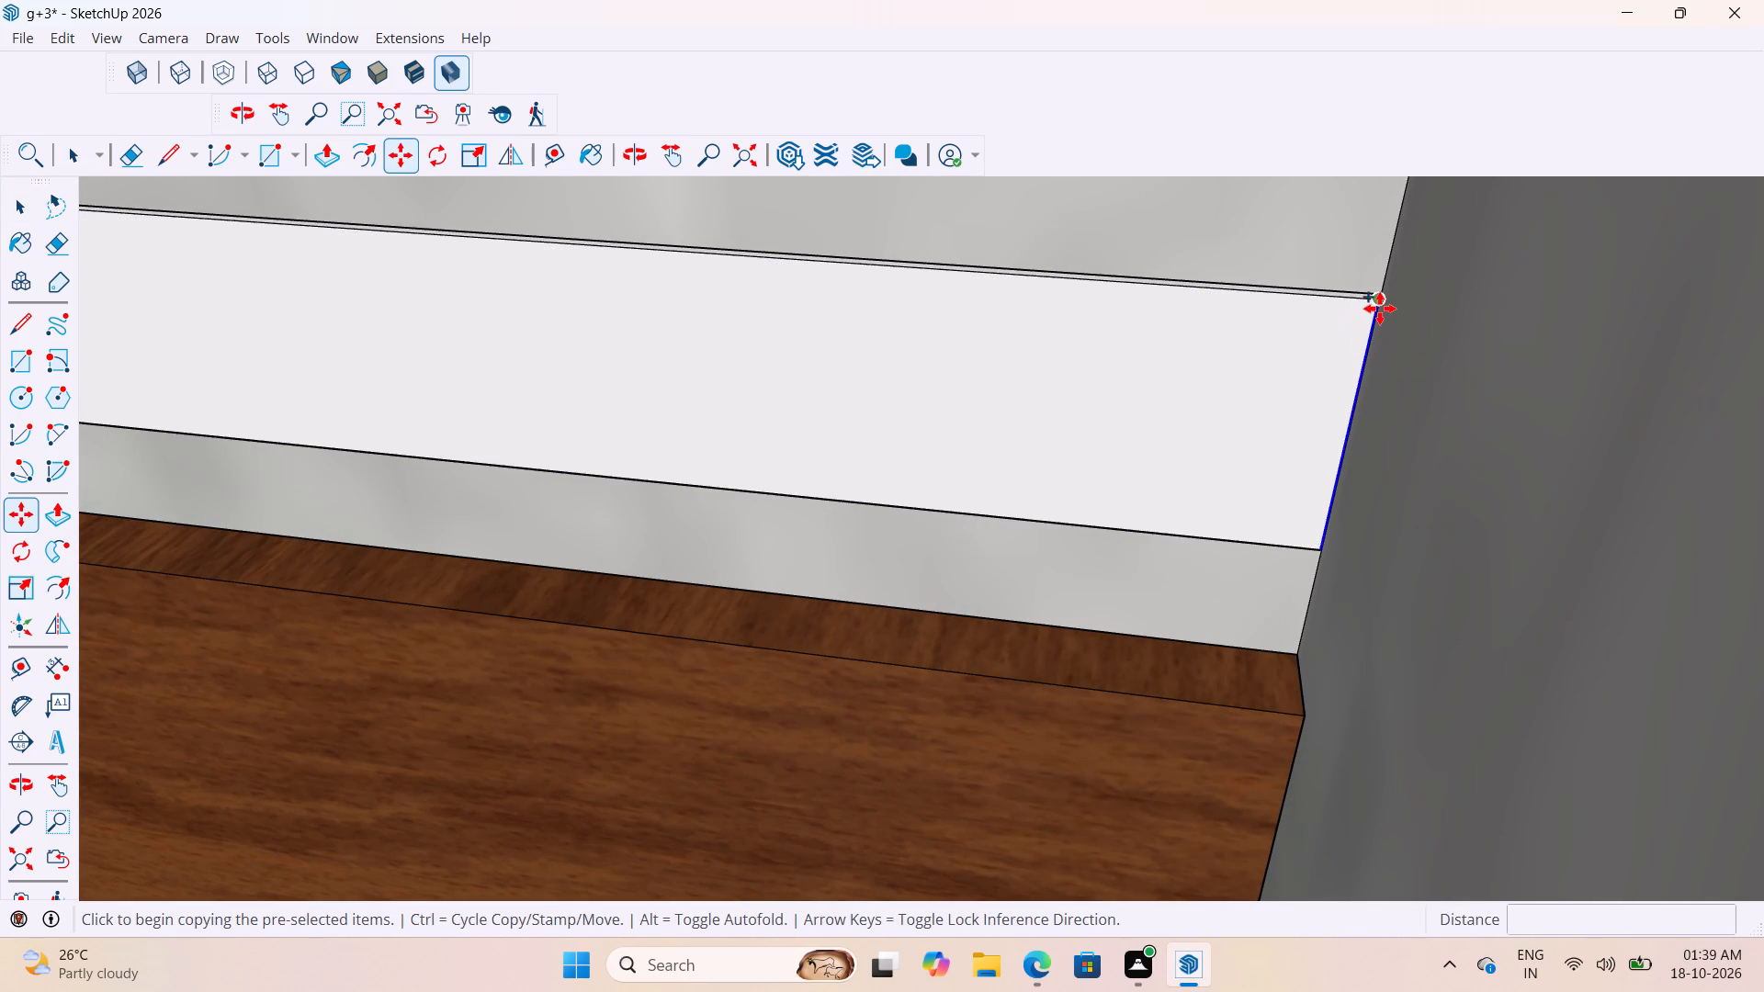
left_click(1380, 309)
type("0.1\"")
key("Return")
Push/Pull the narrow face at the strip's new end about 1' along the next balcony's side return.
key("p")
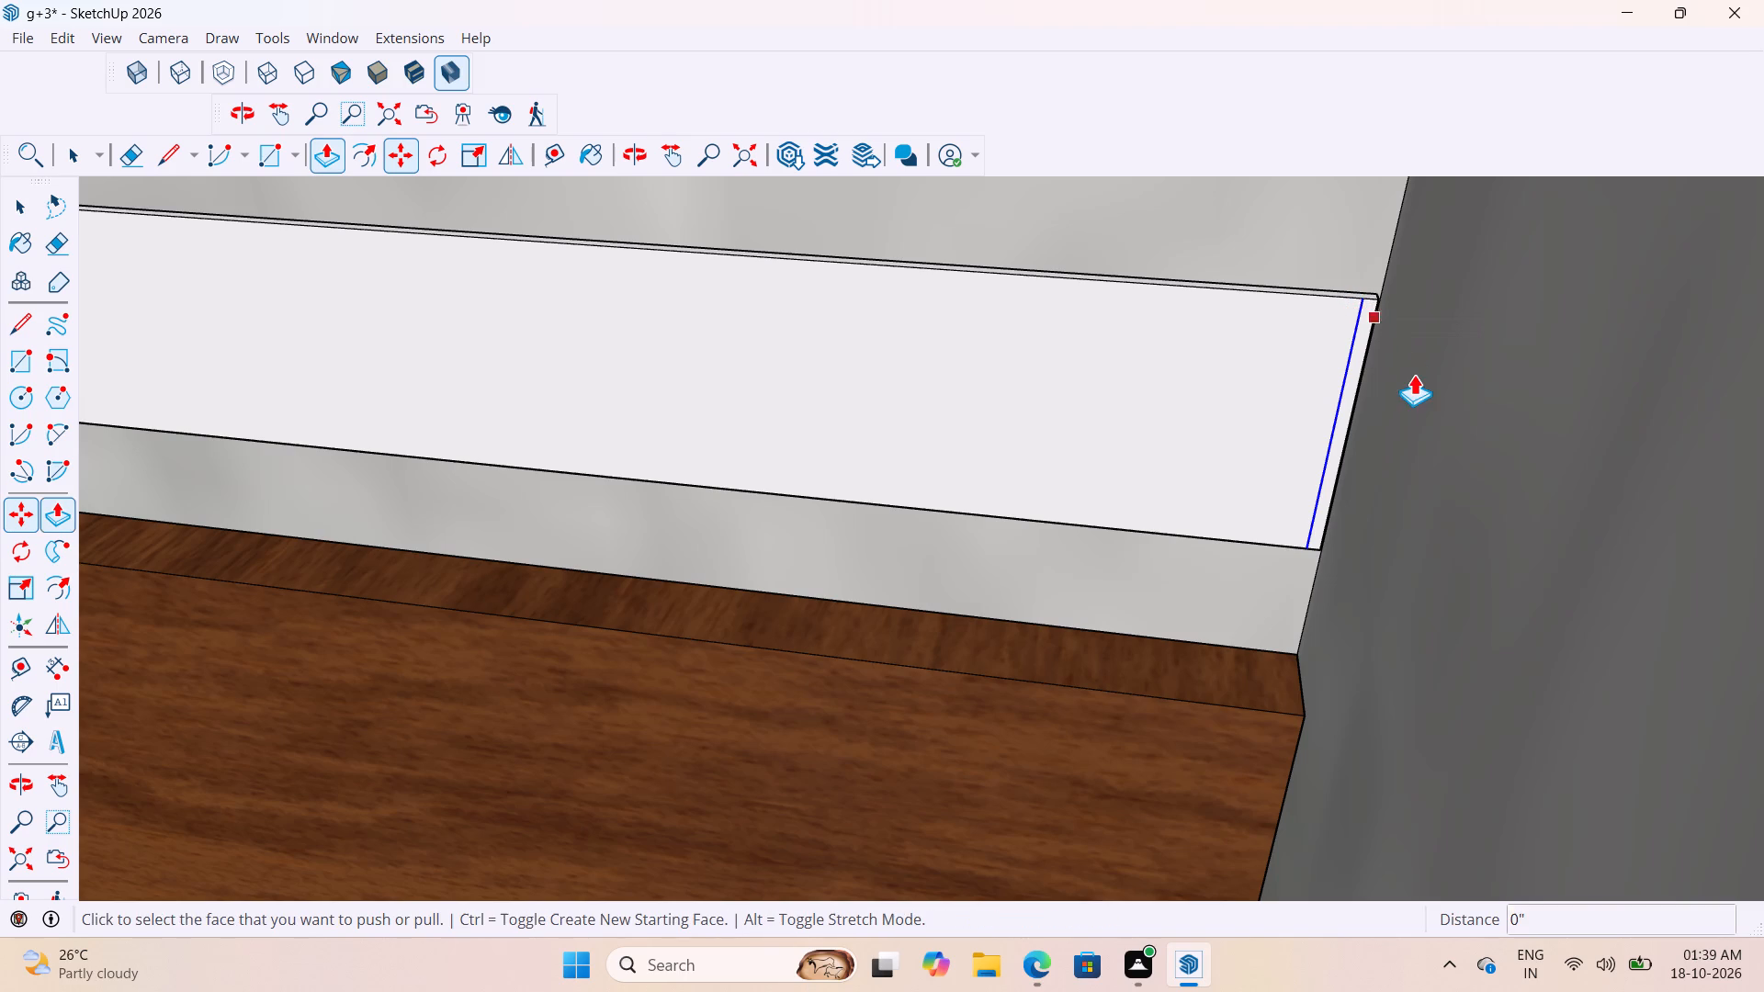
scroll(1404, 369, "up", 4)
left_click(1350, 346)
scroll(1371, 363, "down", 15)
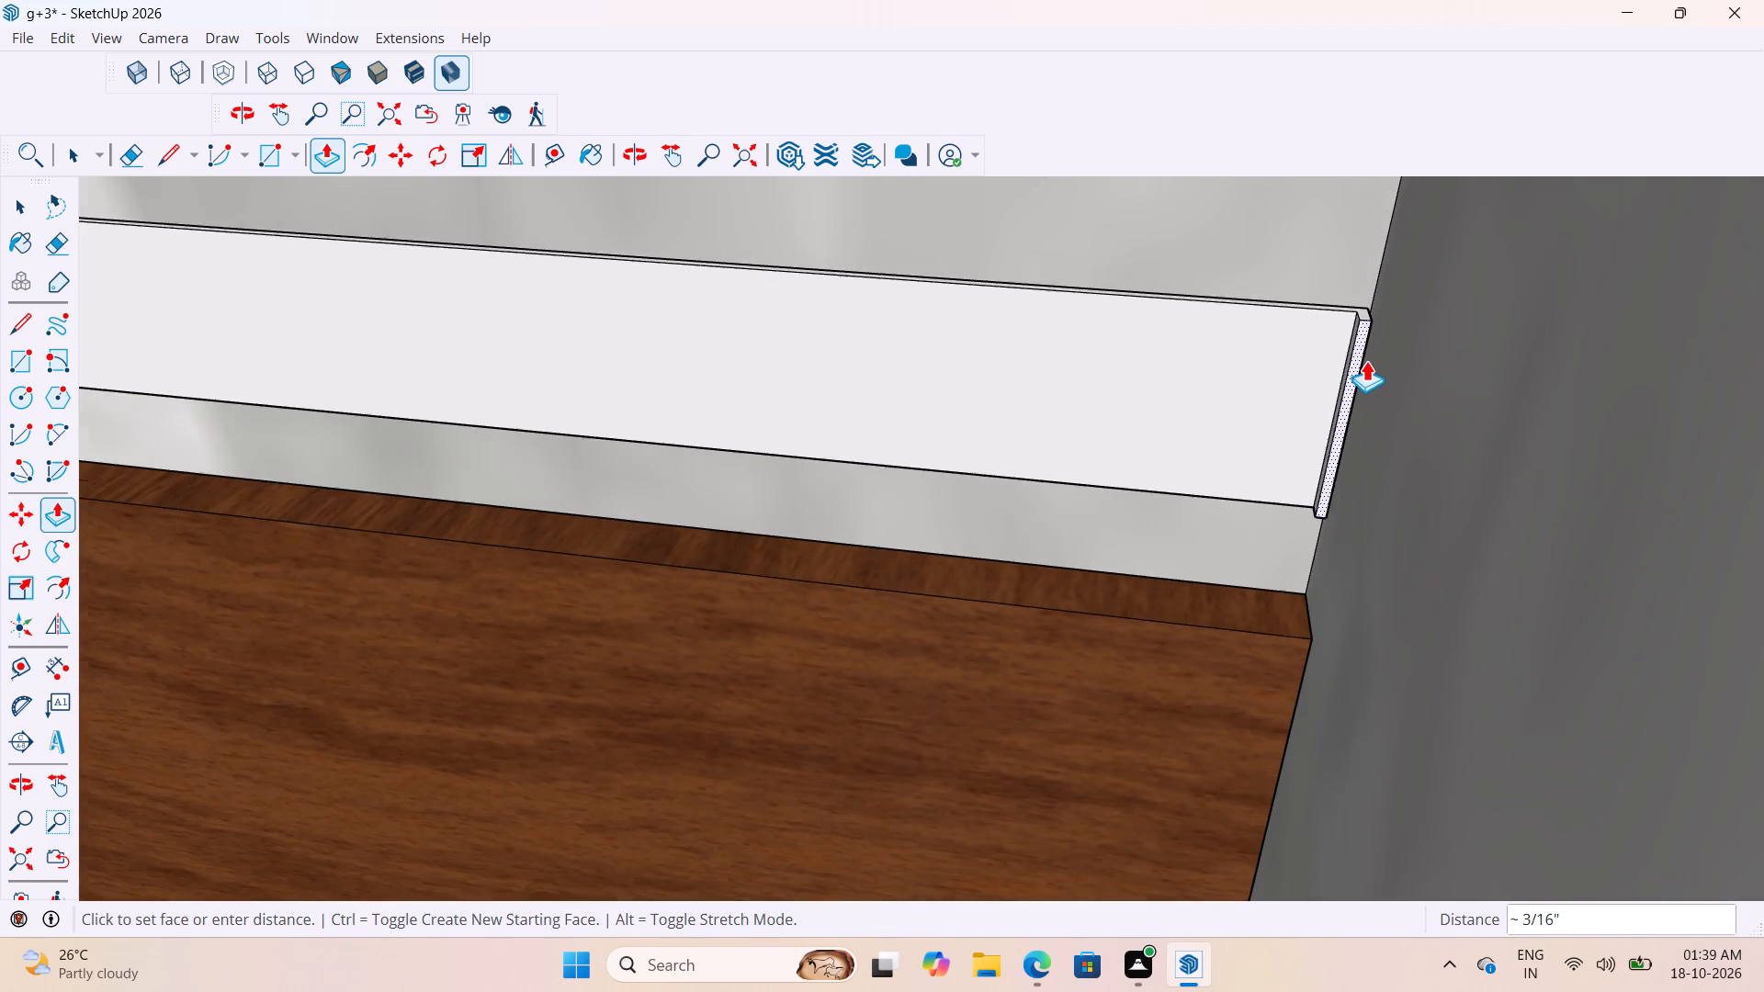
scroll(1366, 360, "down", 15)
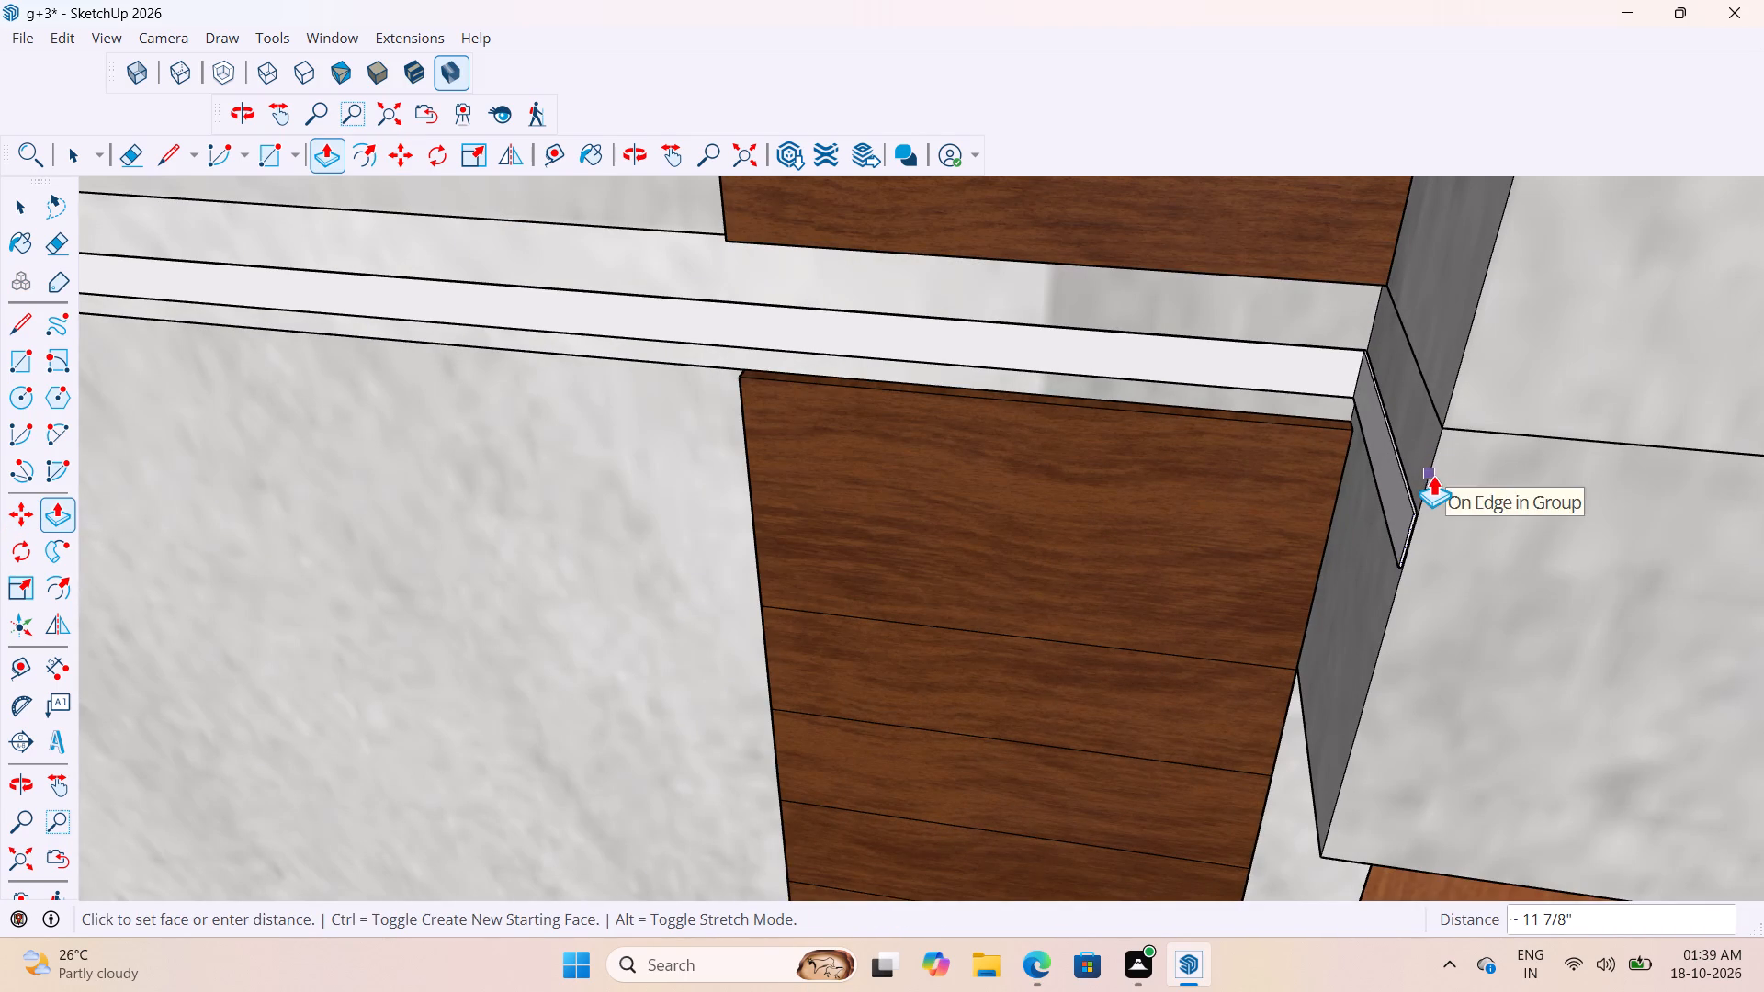
left_click(1433, 475)
Push/Pull the strip's narrow end face on the side return to line up with the balcony's front corner.
scroll(1437, 561, "up", 16)
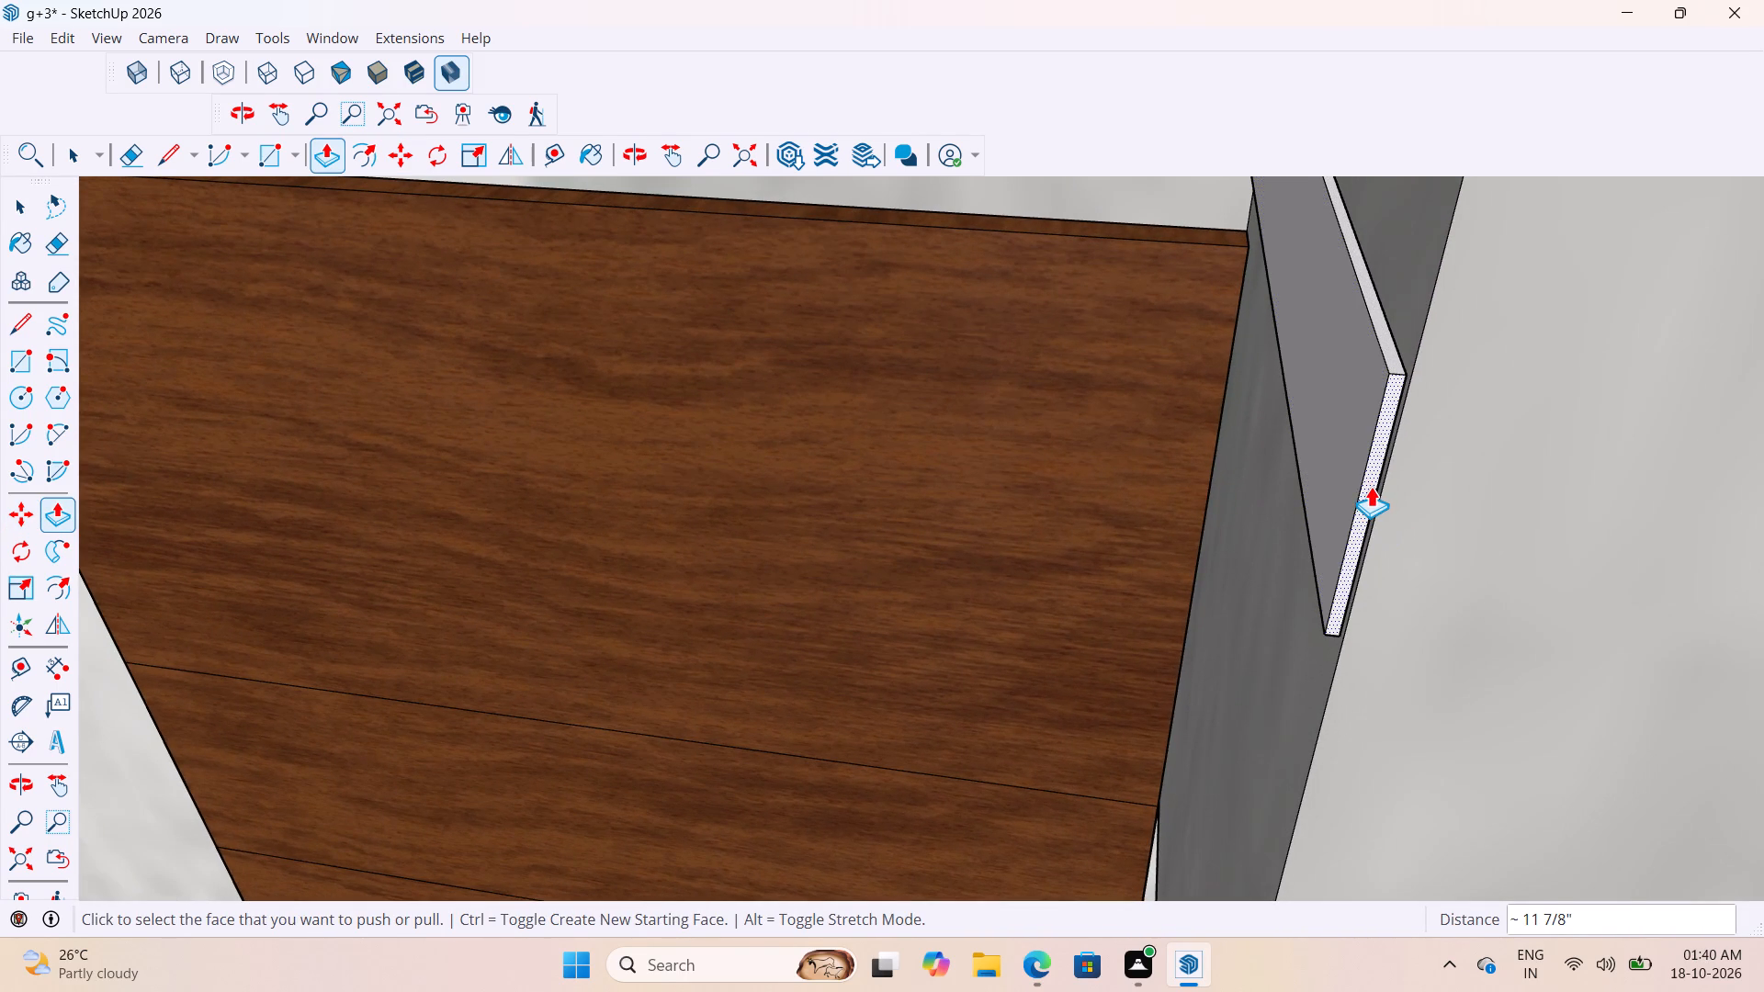
scroll(1371, 486, "up", 3)
scroll(1399, 373, "up", 4)
left_click(1399, 373)
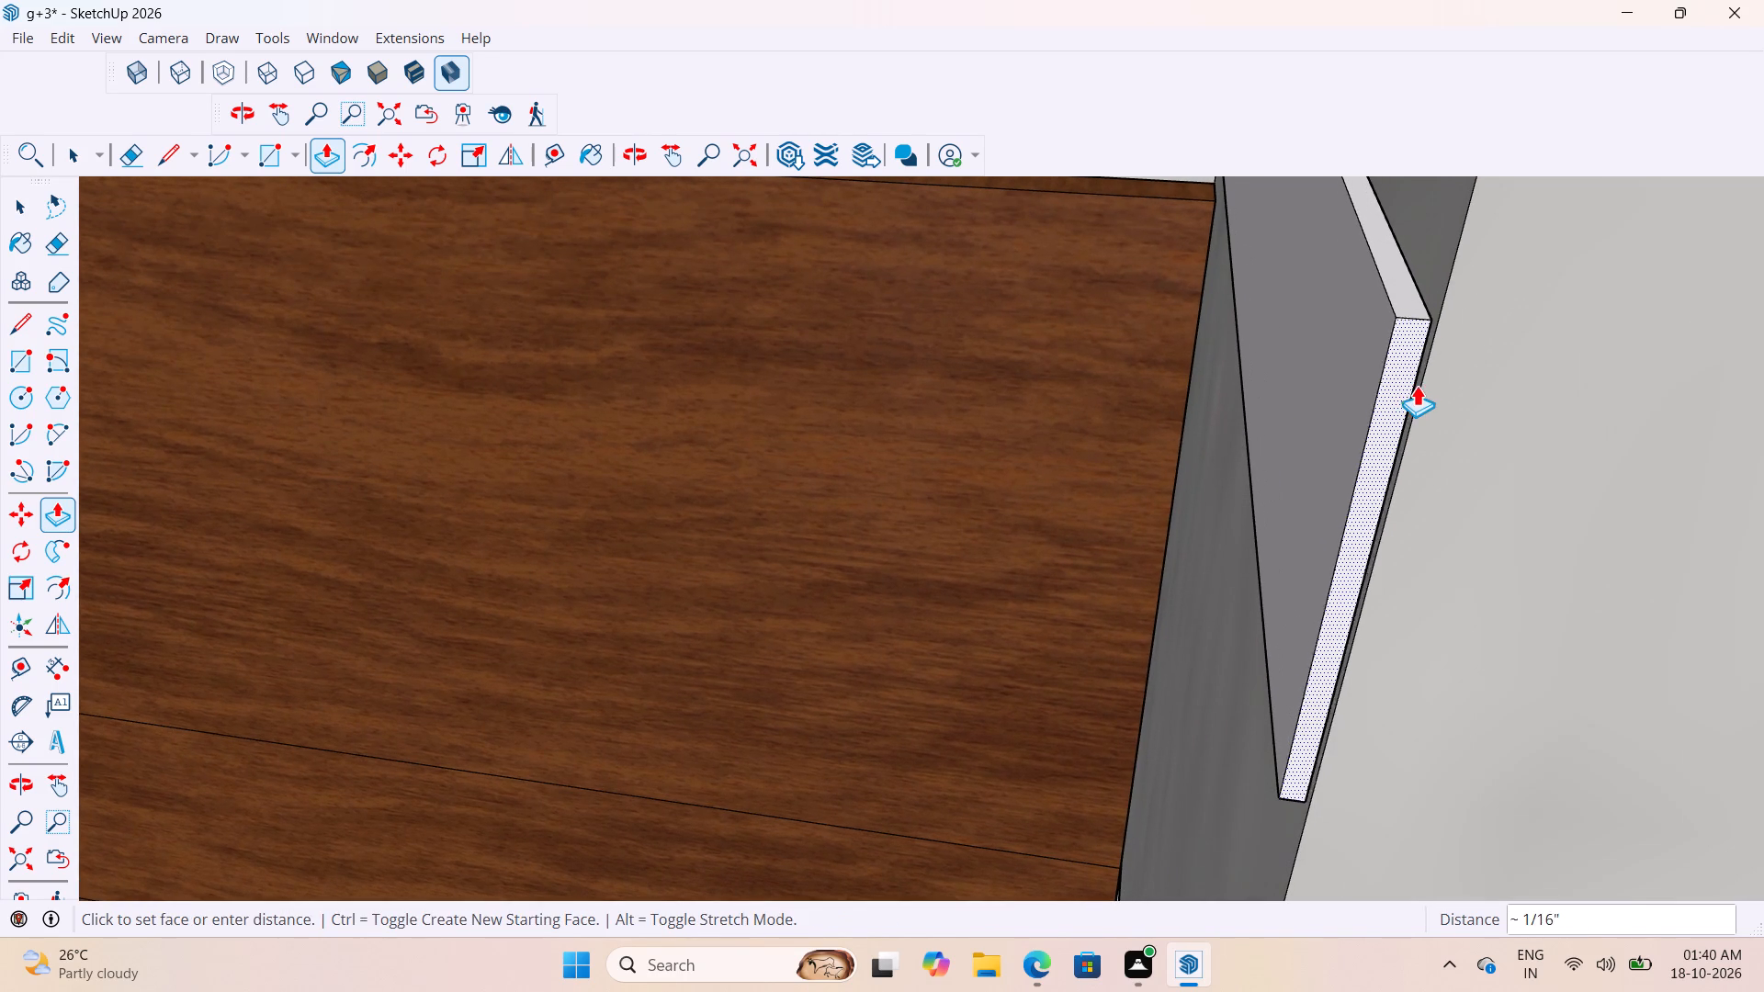
scroll(1449, 306, "up", 3)
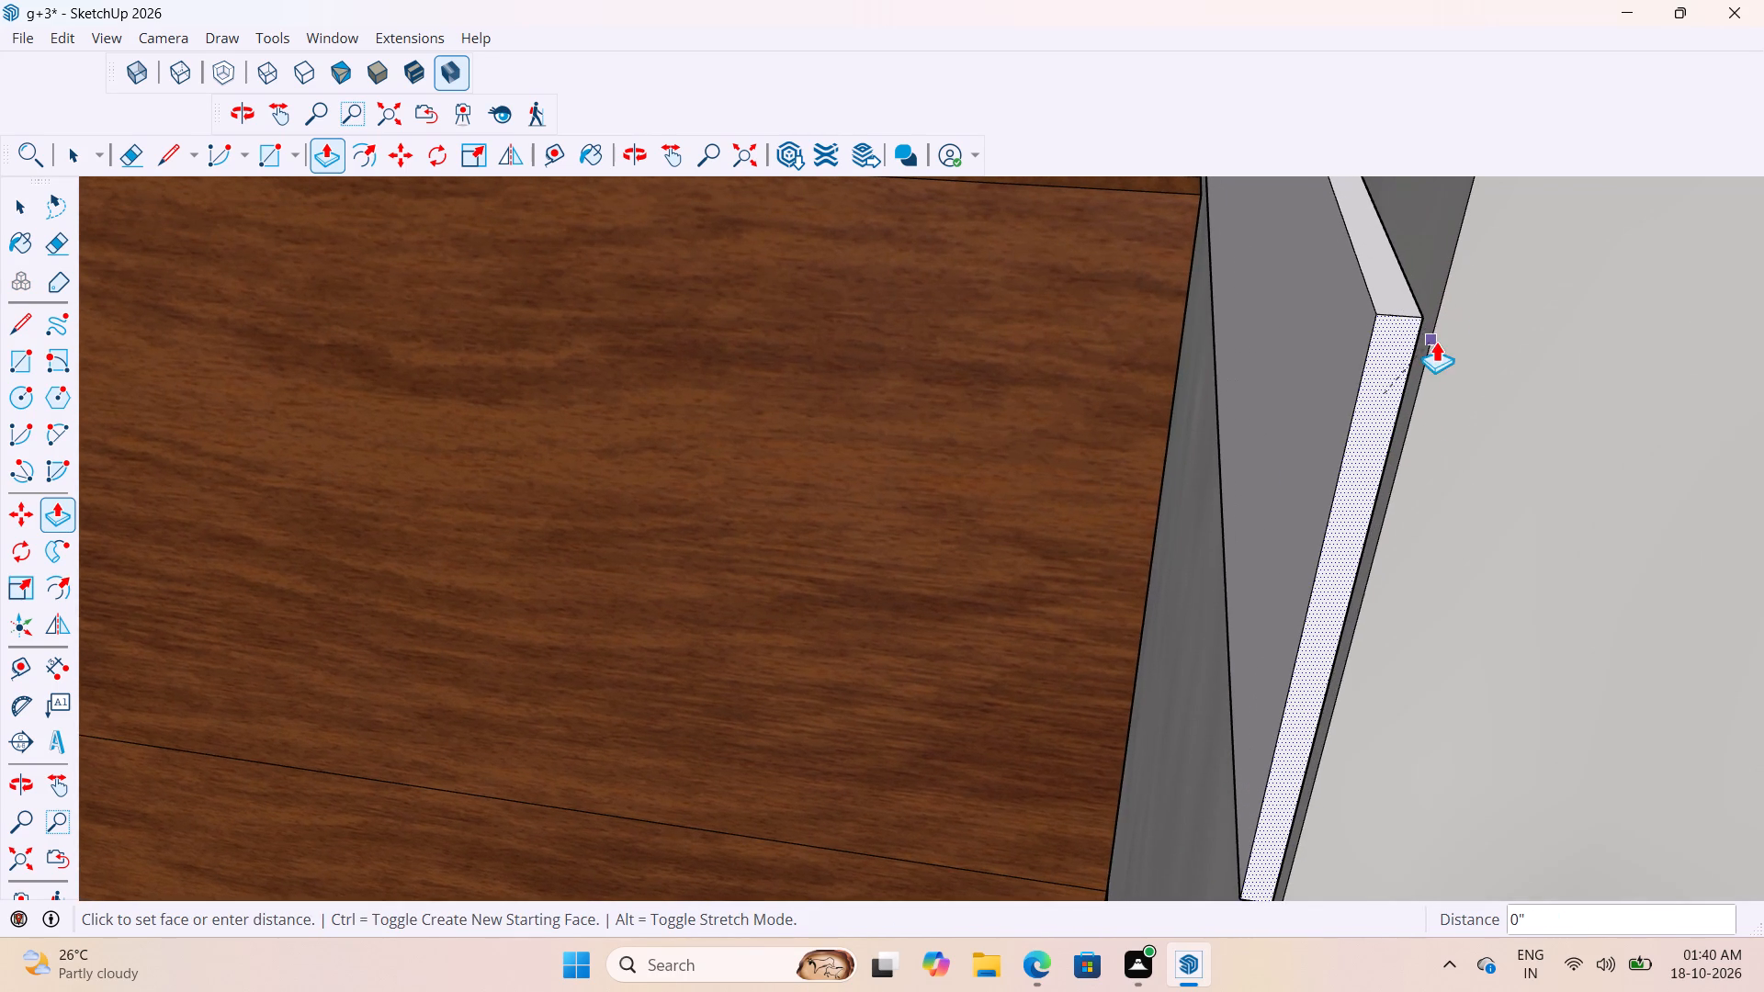
middle_click_drag(1438, 318, 1457, 312)
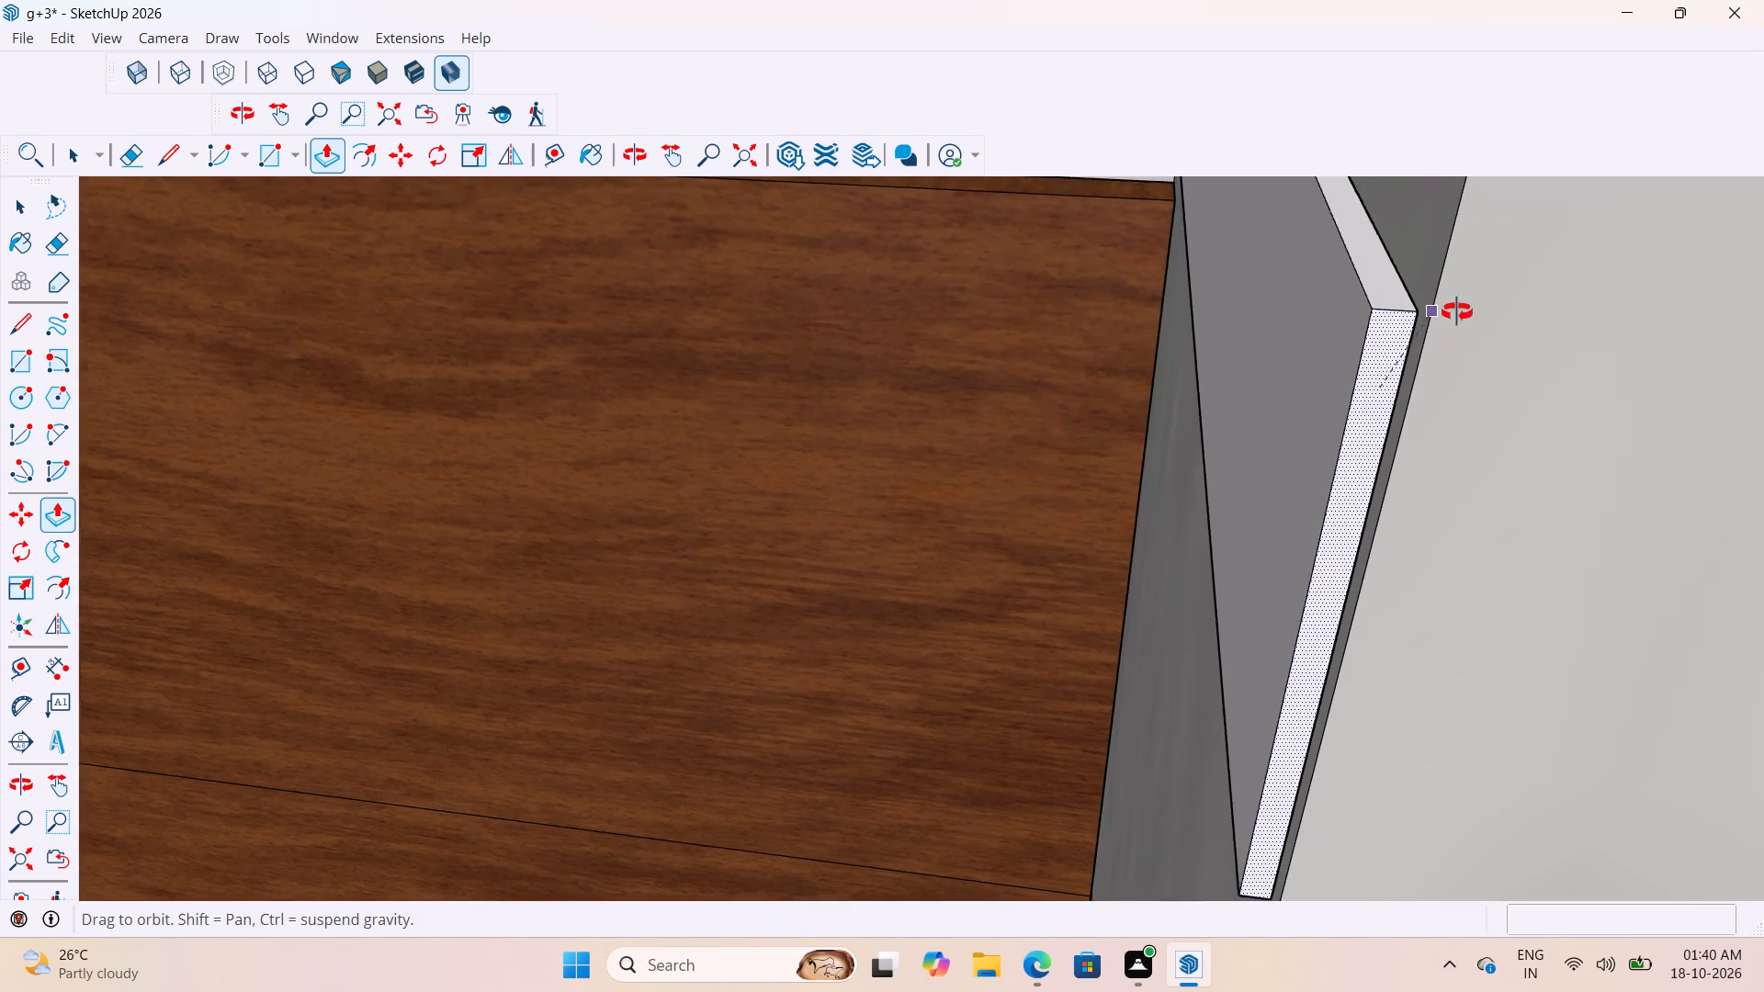
middle_click_drag(1457, 312, 1686, 304)
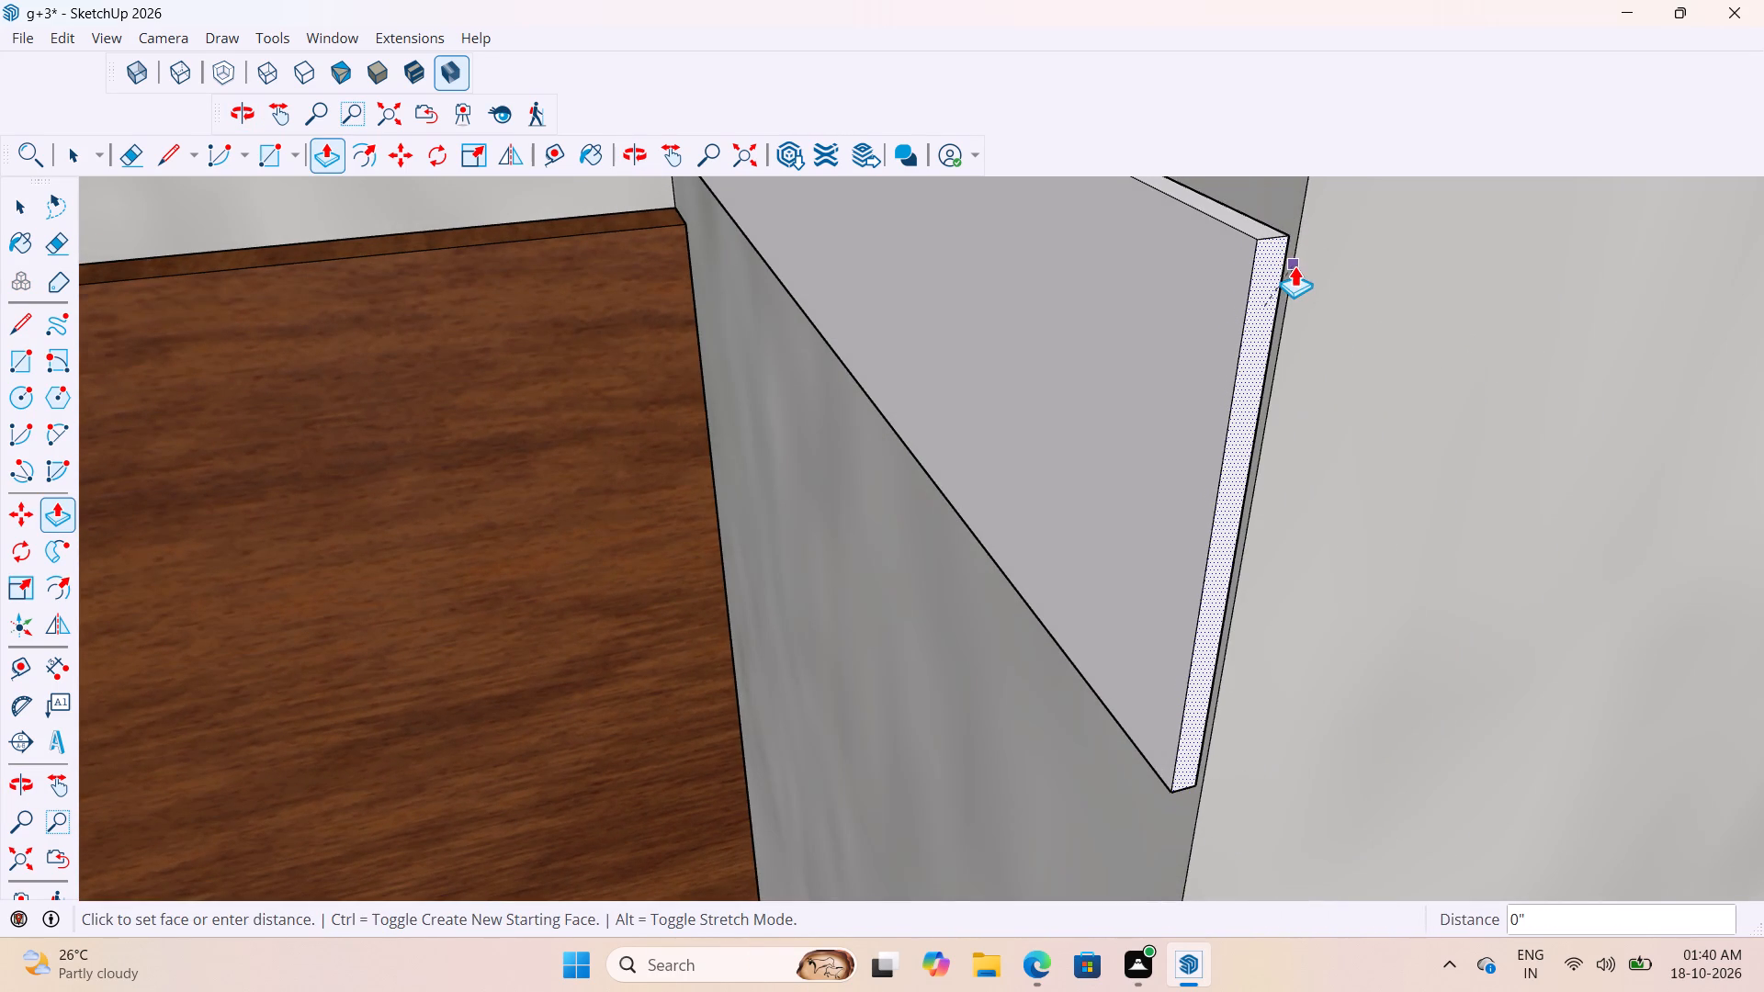
scroll(1295, 265, "up", 7)
scroll(1306, 291, "down", 4)
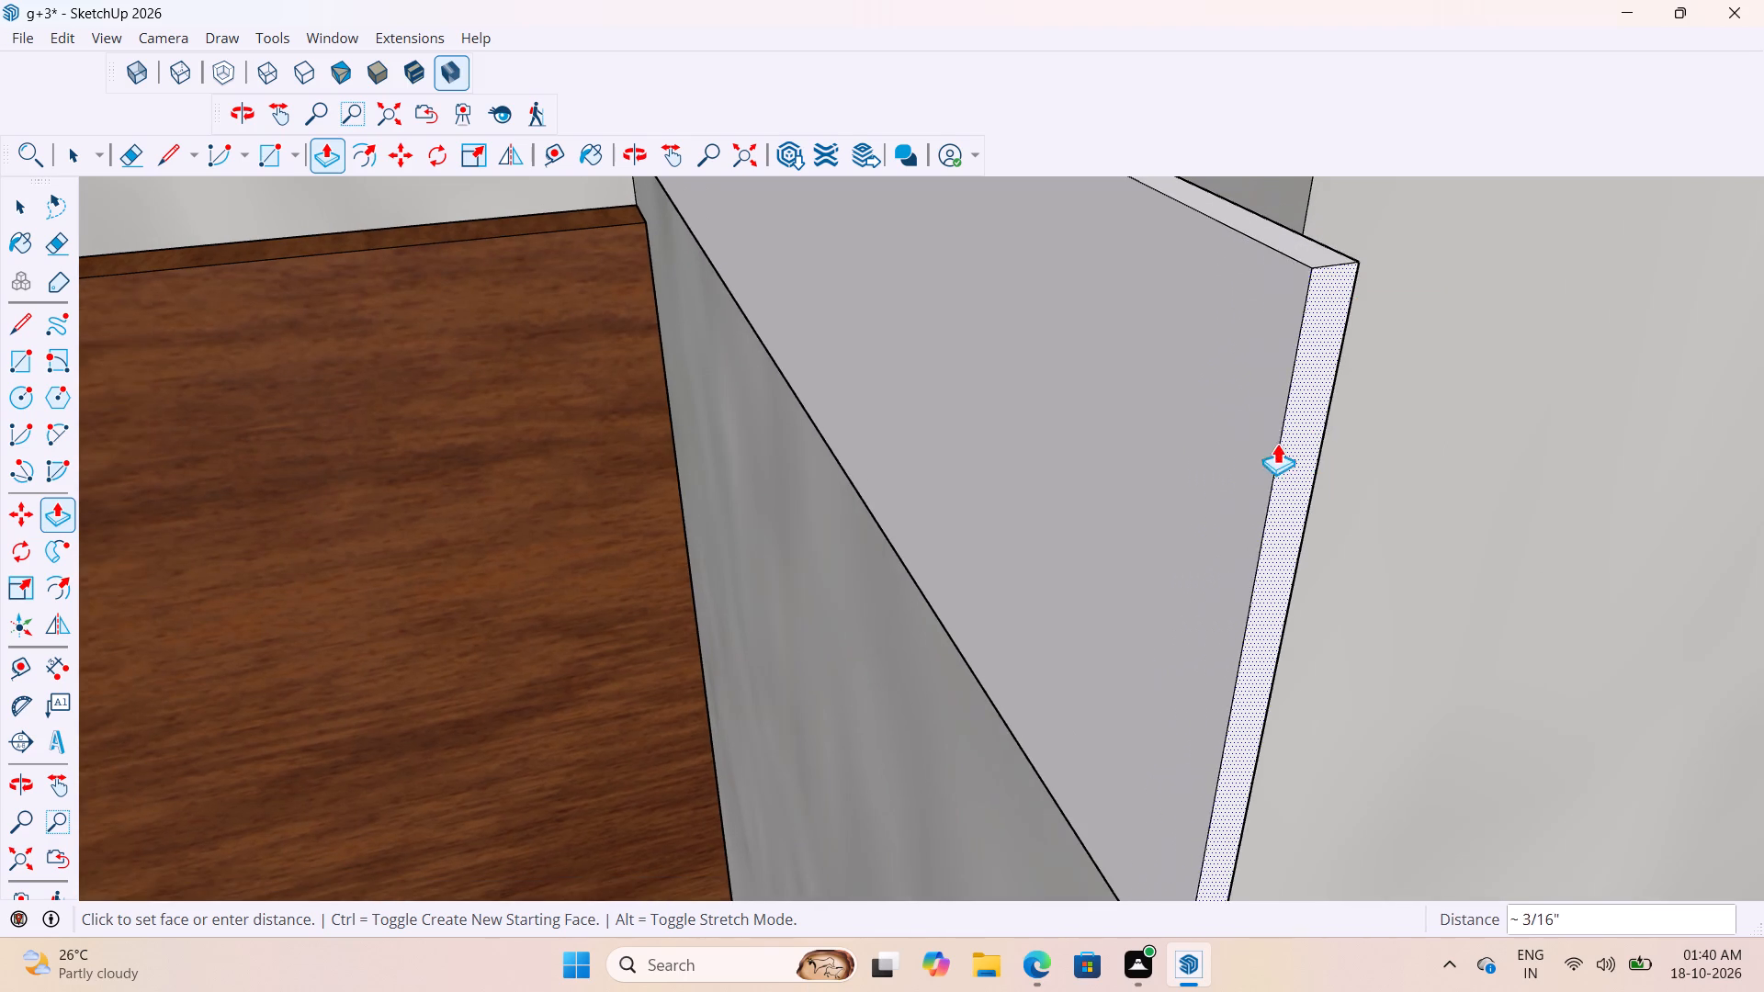
scroll(1279, 445, "down", 15)
scroll(1264, 287, "up", 7)
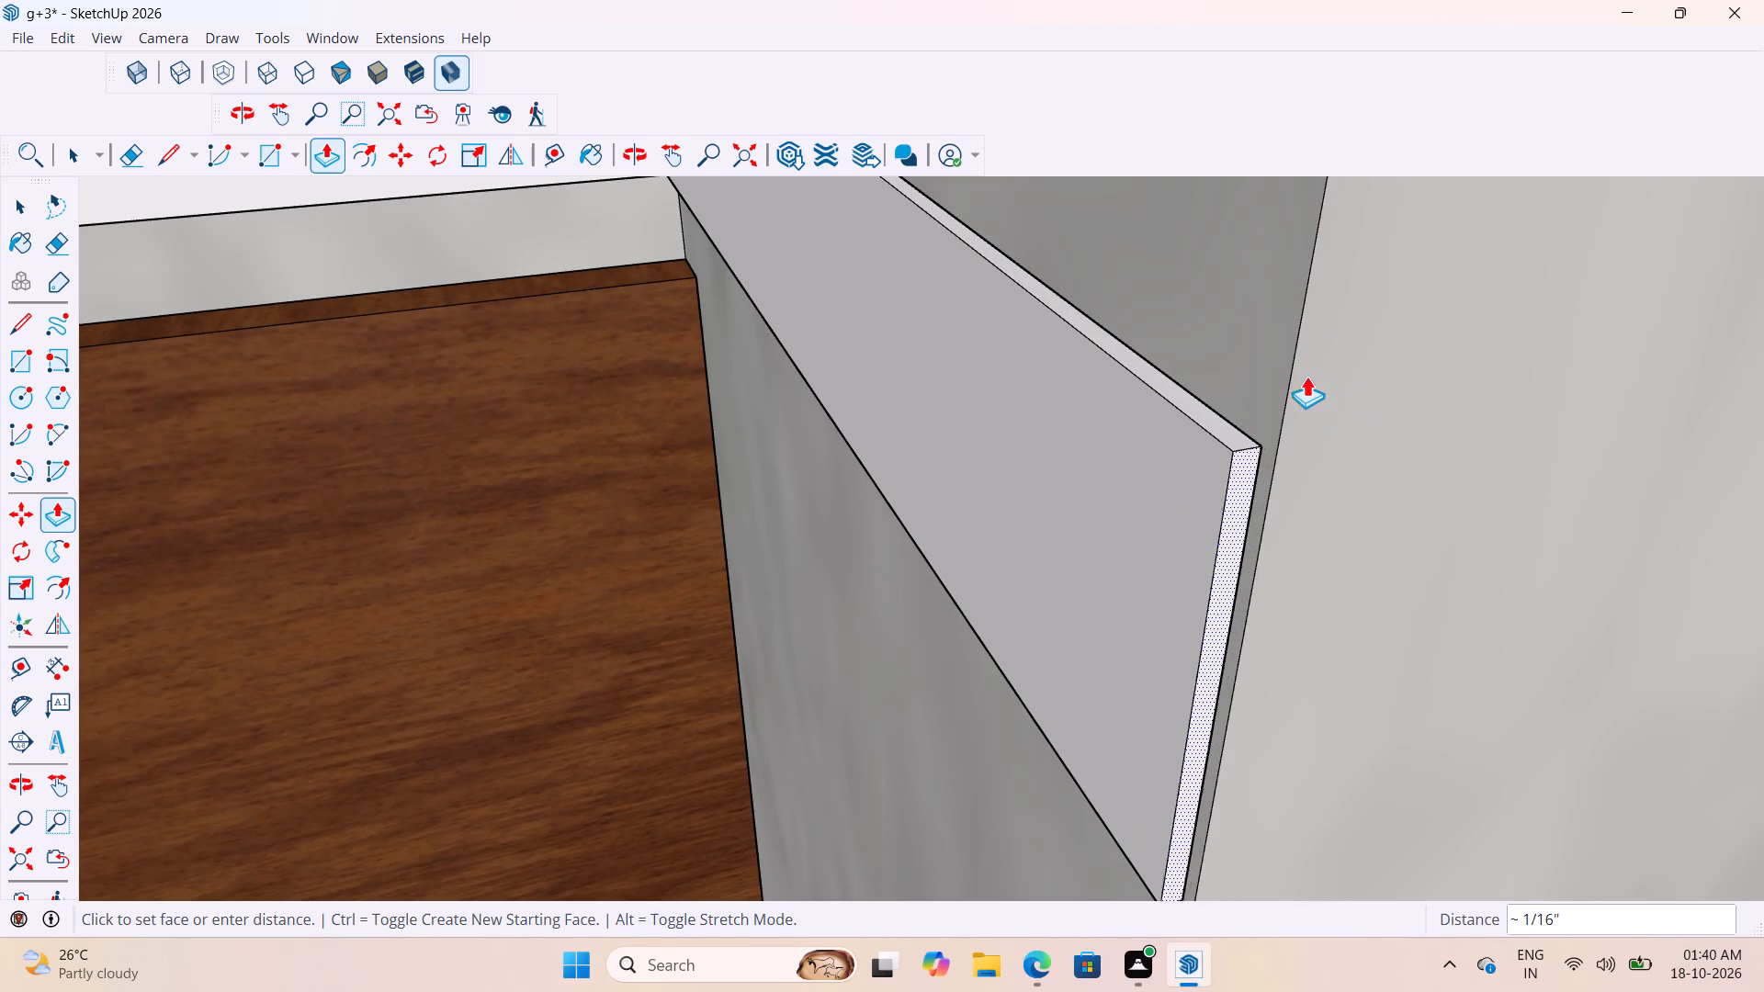
scroll(1305, 375, "up", 3)
left_click(1292, 352)
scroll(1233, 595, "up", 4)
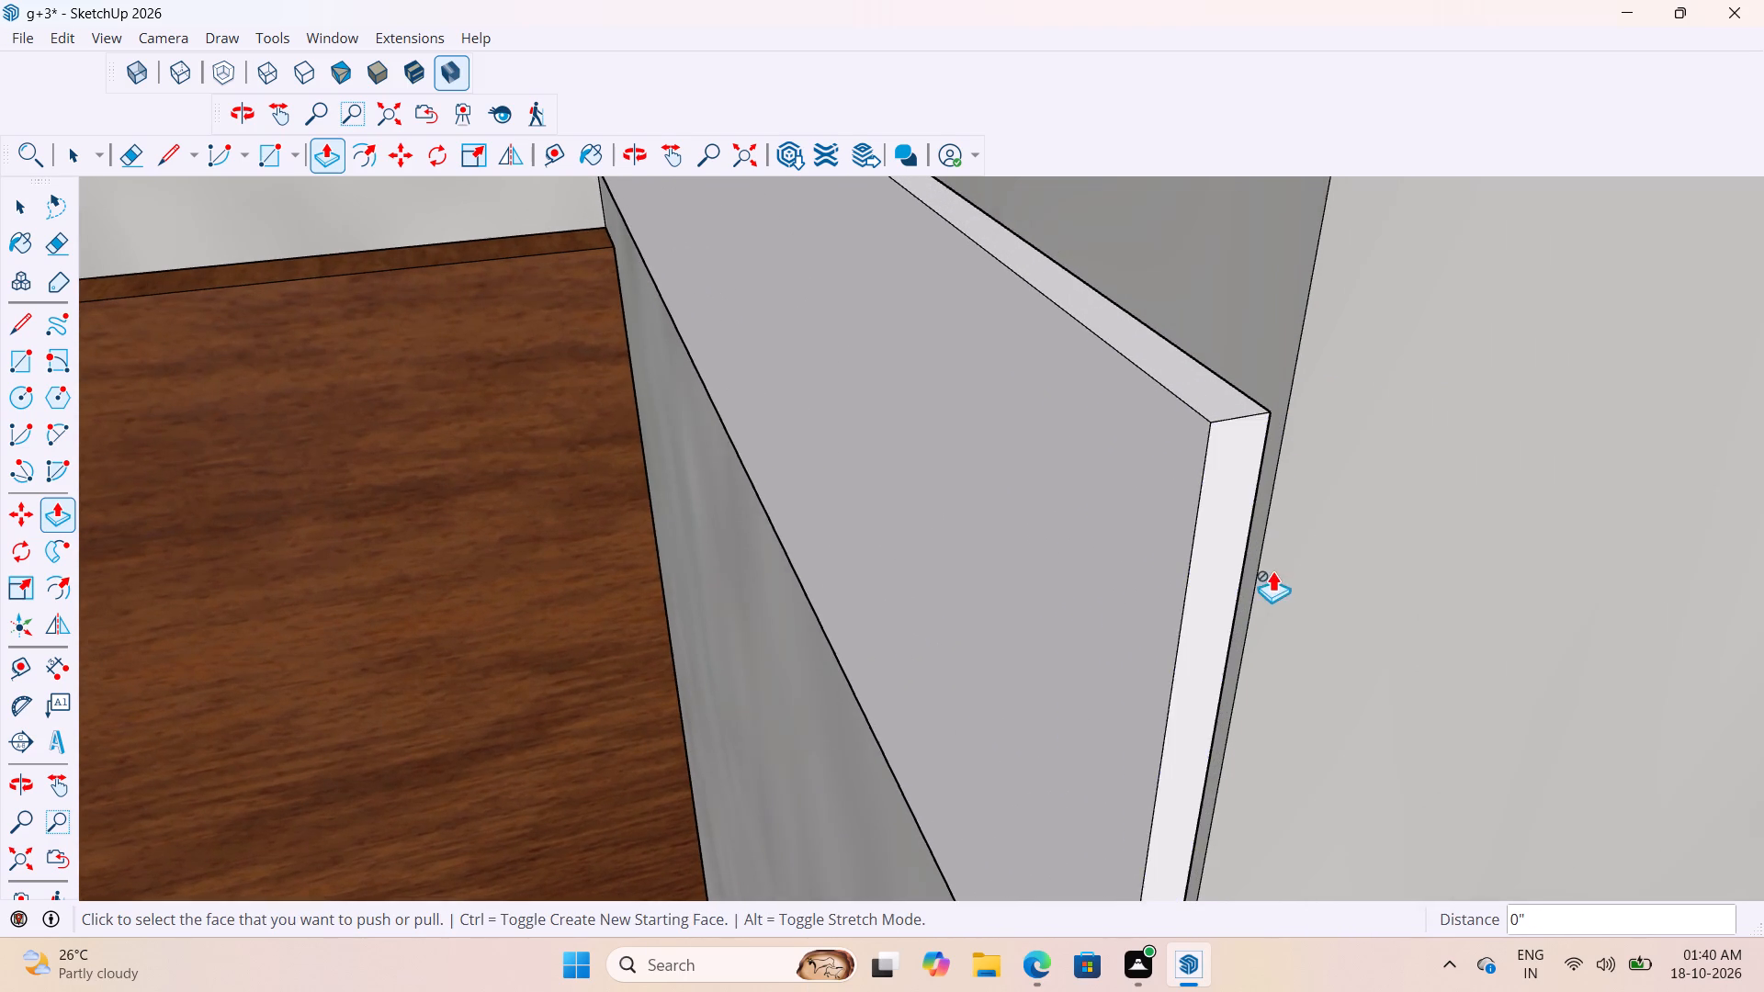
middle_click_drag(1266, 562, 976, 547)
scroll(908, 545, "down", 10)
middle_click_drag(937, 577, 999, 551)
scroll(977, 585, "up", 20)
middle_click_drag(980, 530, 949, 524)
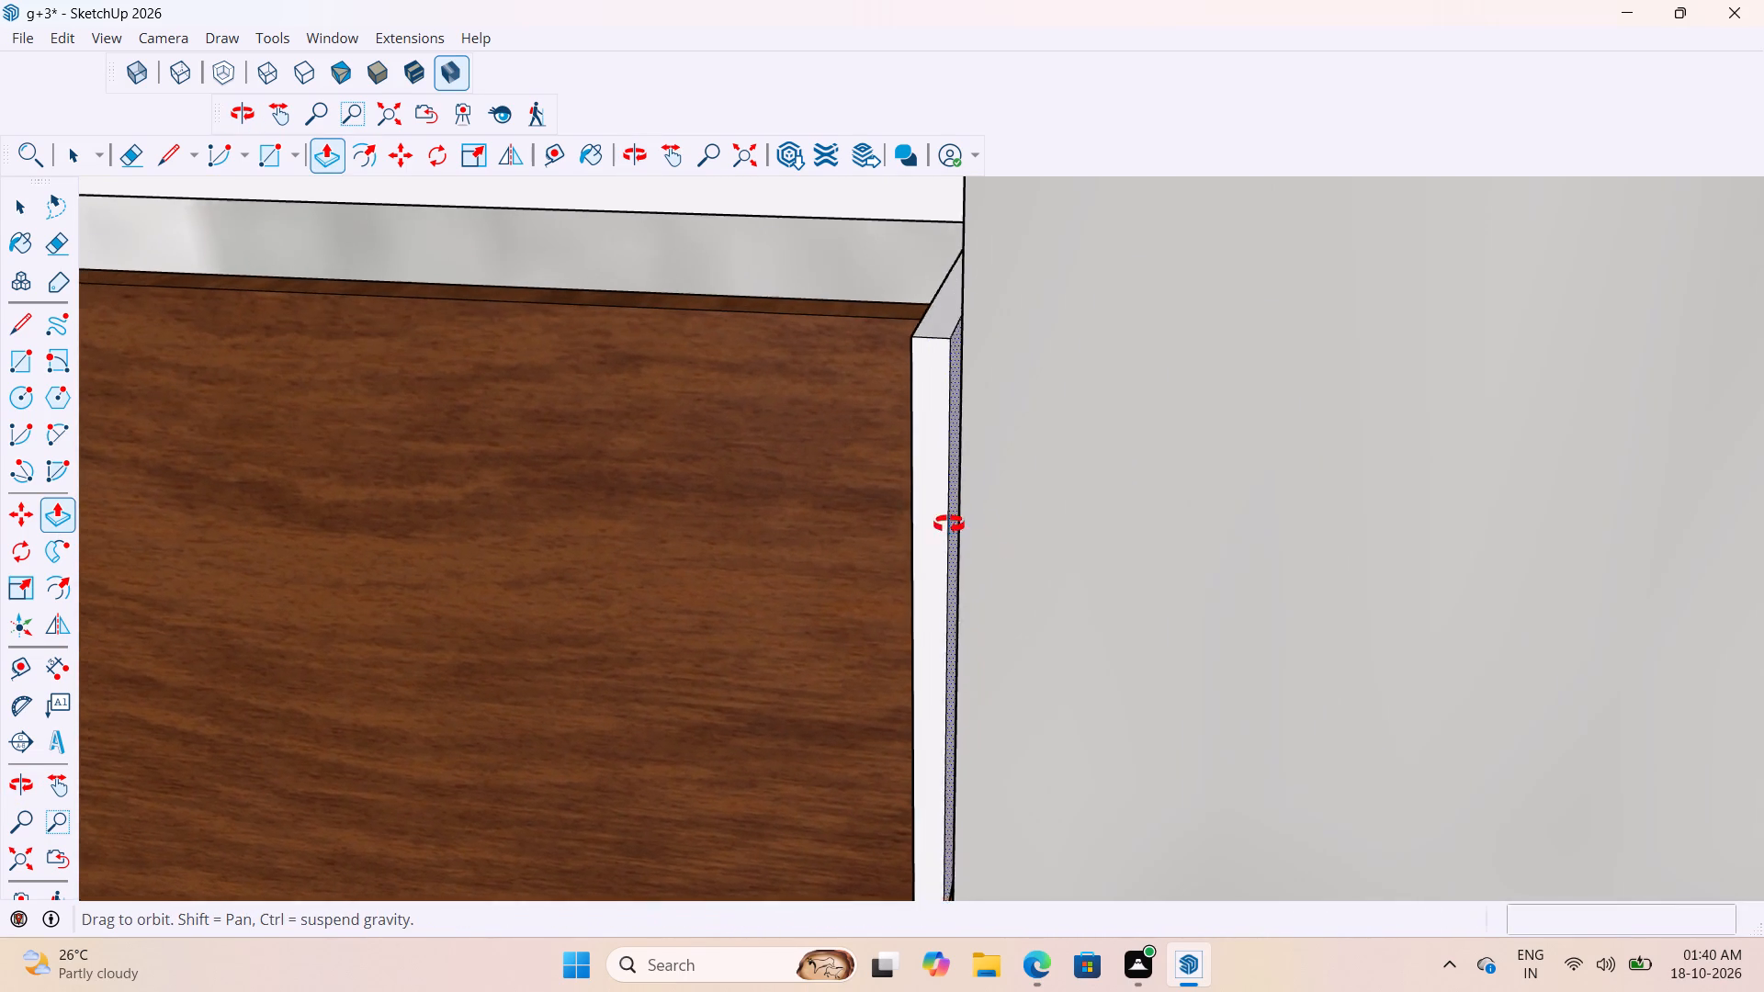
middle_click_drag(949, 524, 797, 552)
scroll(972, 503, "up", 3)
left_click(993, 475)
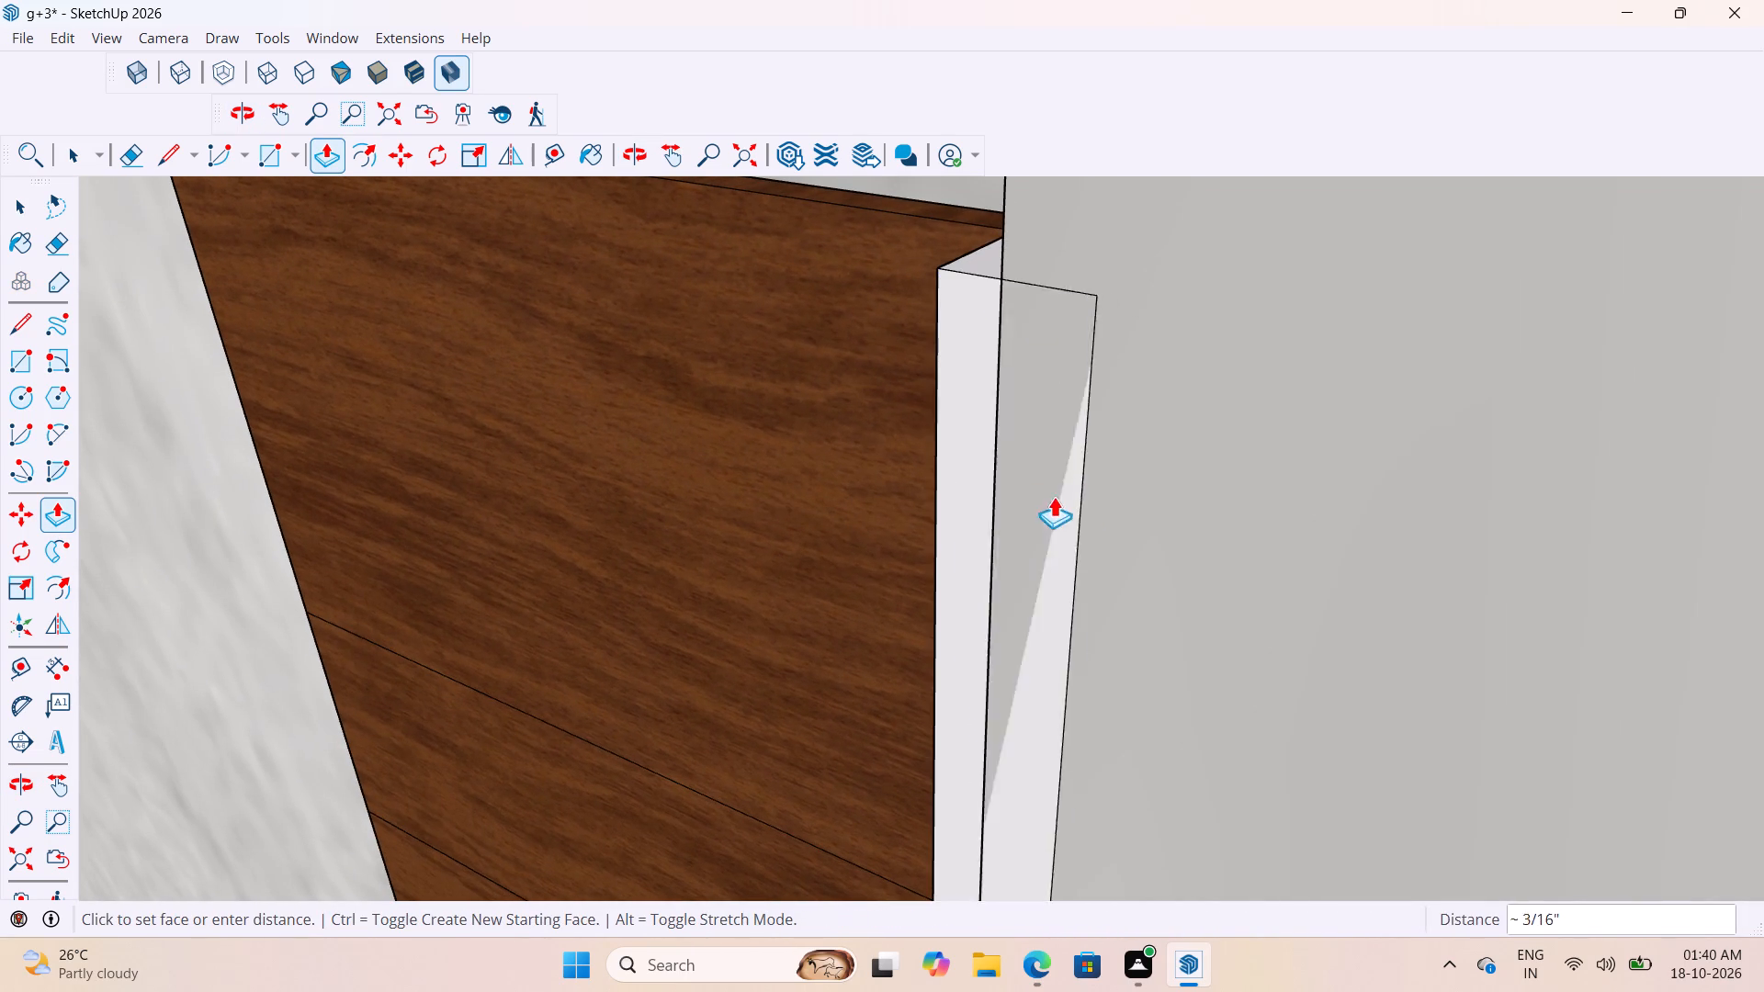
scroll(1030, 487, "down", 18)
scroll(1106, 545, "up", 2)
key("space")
Examine how the strip's end meets the balcony's front corner.
scroll(964, 473, "up", 2)
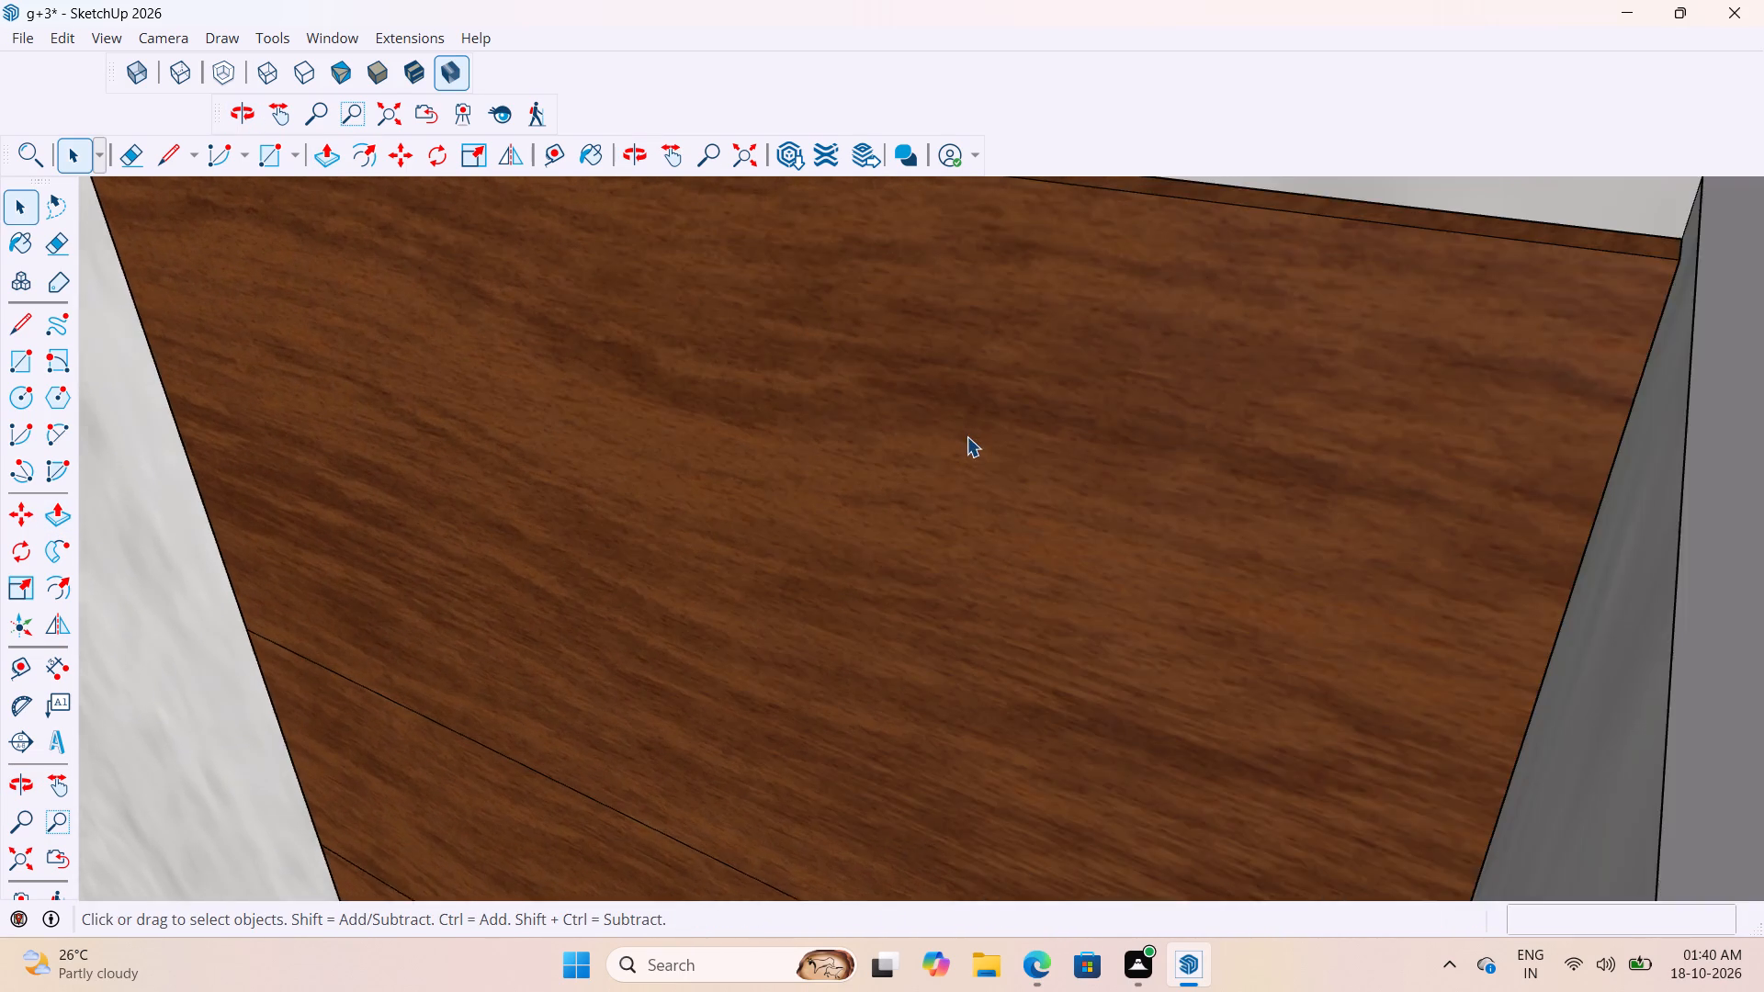
scroll(967, 436, "up", 5)
scroll(974, 434, "down", 10)
middle_click_drag(997, 464, 1255, 567)
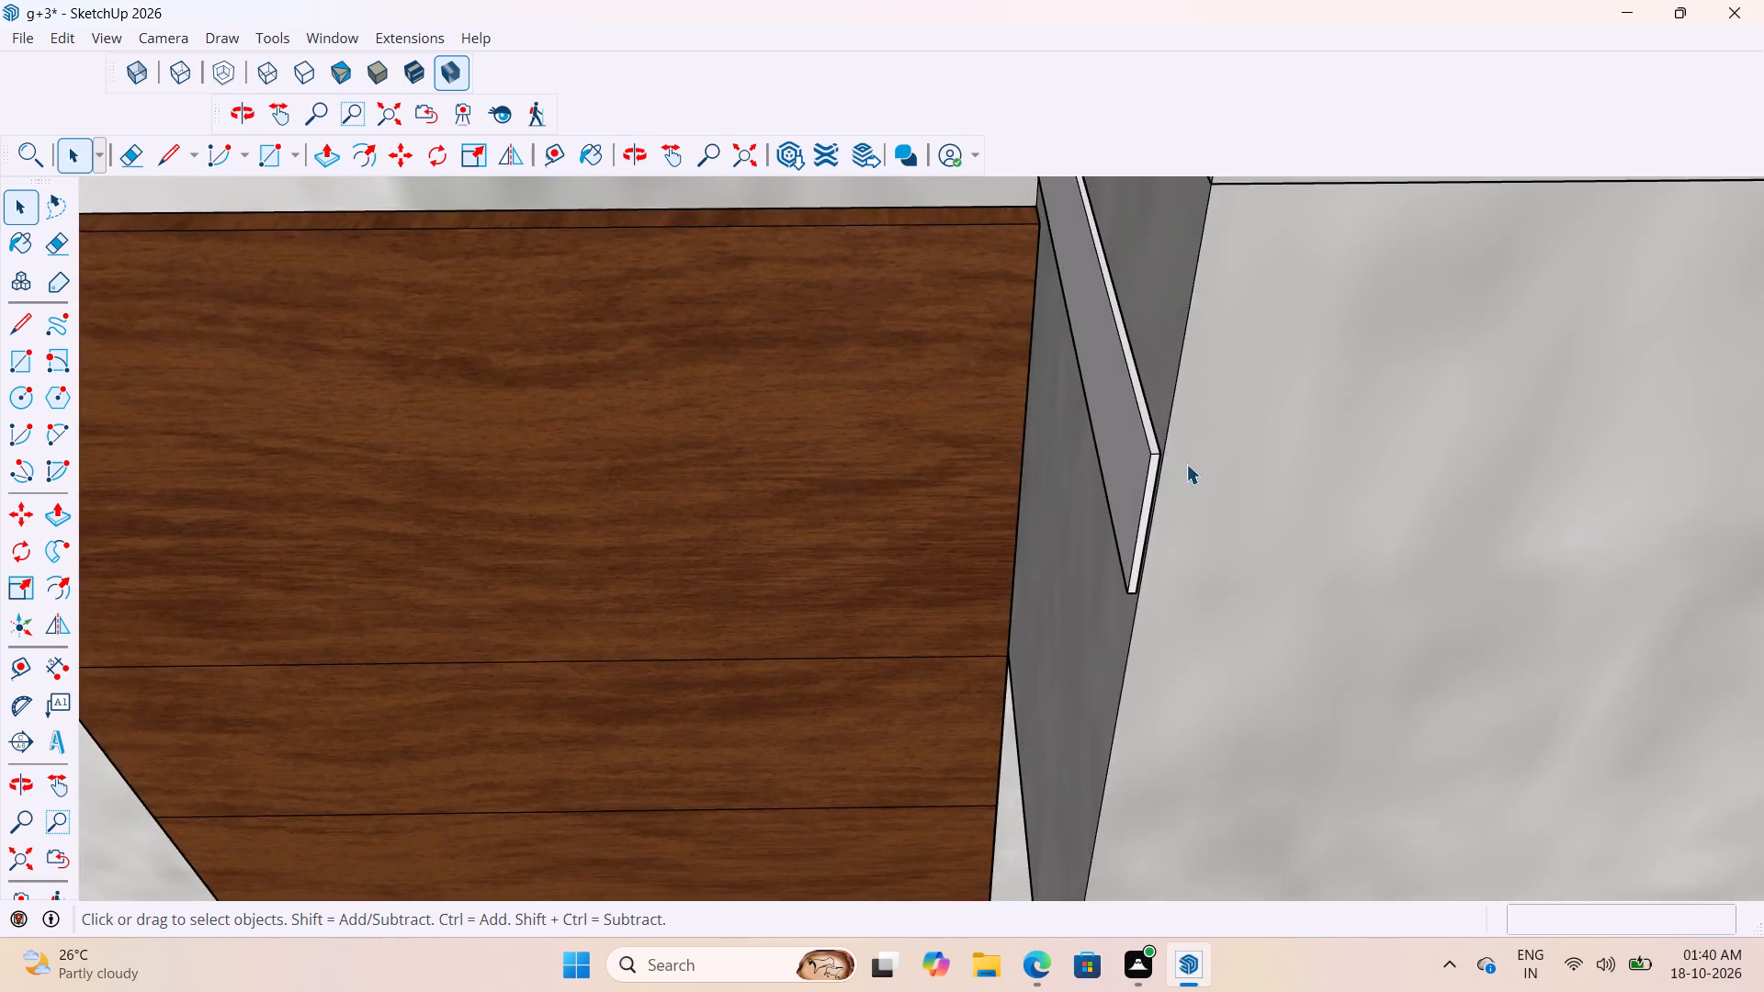
scroll(1186, 464, "up", 17)
middle_click_drag(1125, 473, 992, 290)
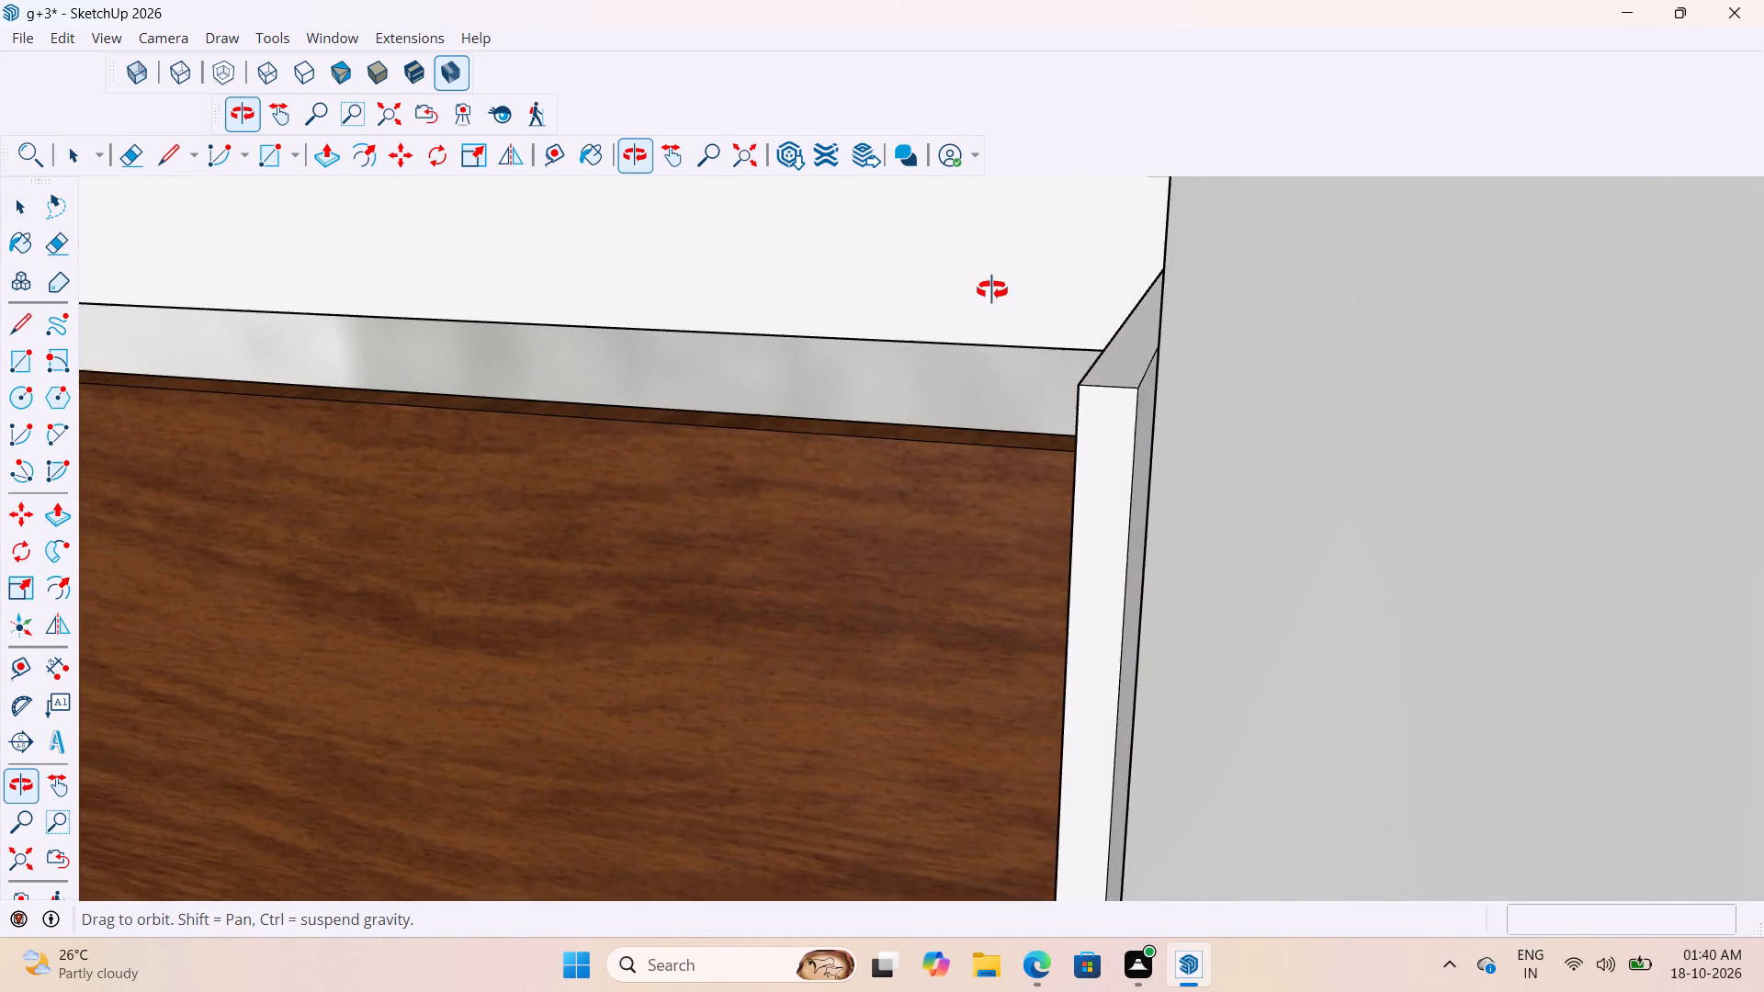
middle_click_drag(992, 290, 1353, 388)
scroll(1423, 436, "down", 7)
scroll(1350, 488, "up", 1)
scroll(1349, 488, "down", 5)
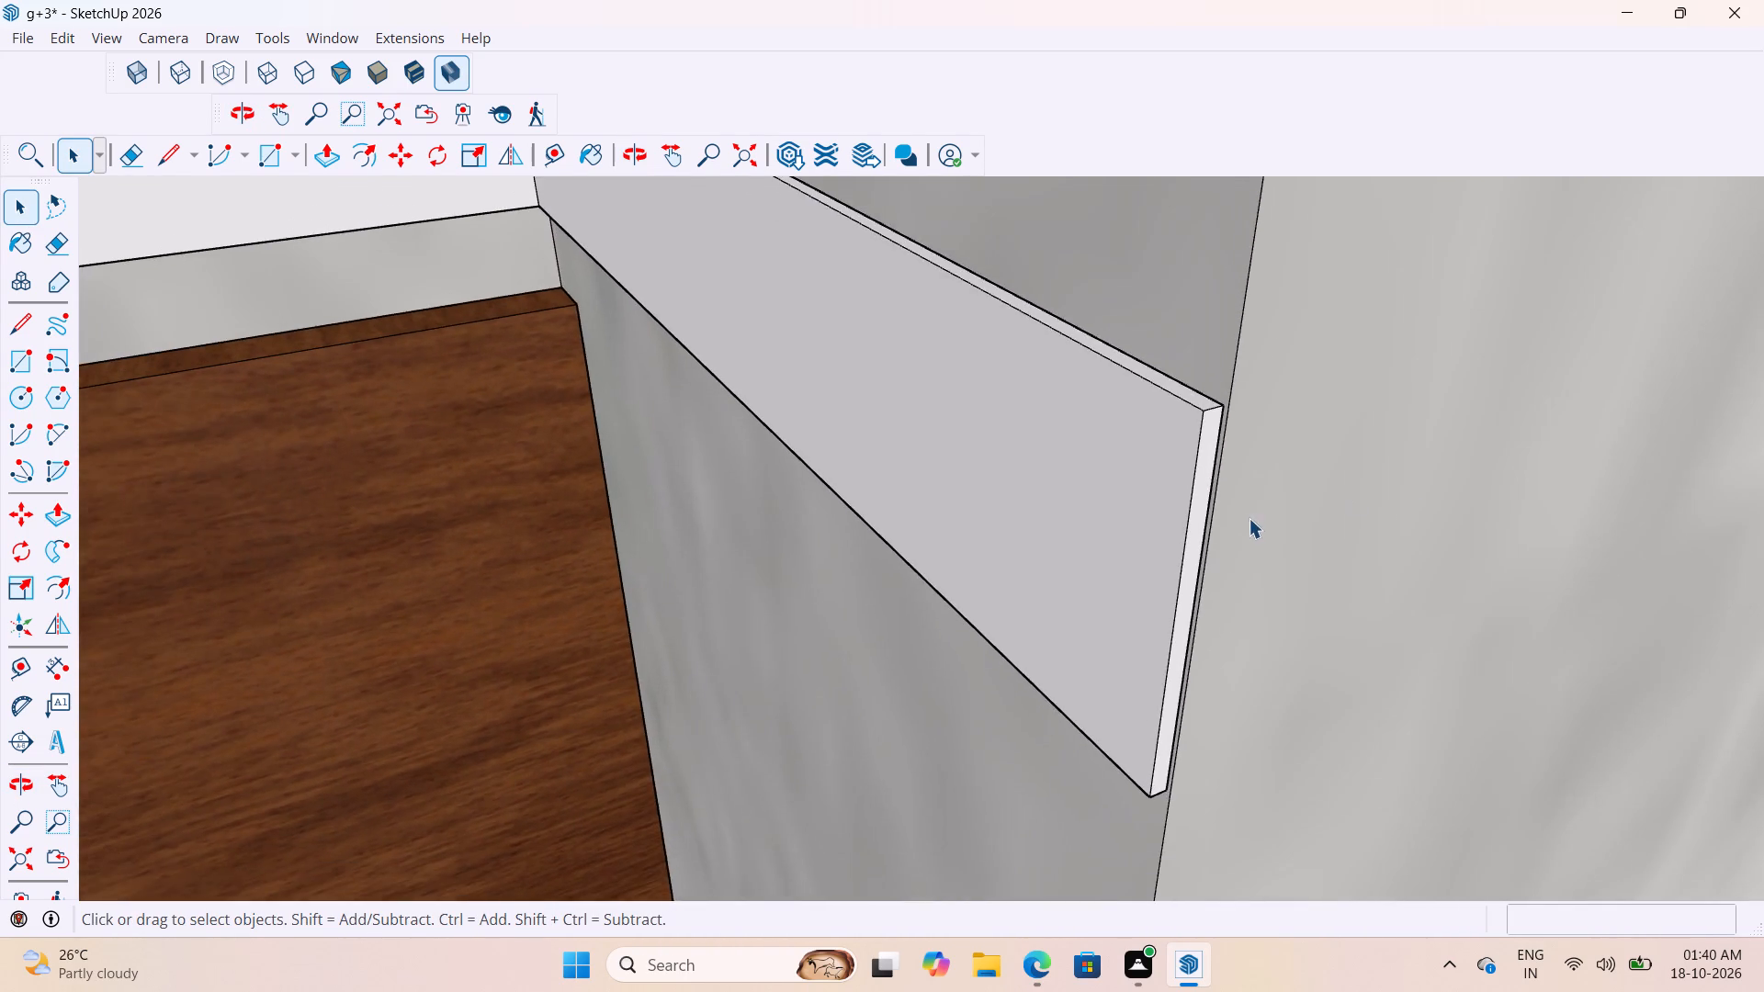
scroll(1249, 518, "down", 9)
scroll(1245, 519, "up", 9)
scroll(1245, 513, "down", 1)
middle_click_drag(1240, 507, 1114, 470)
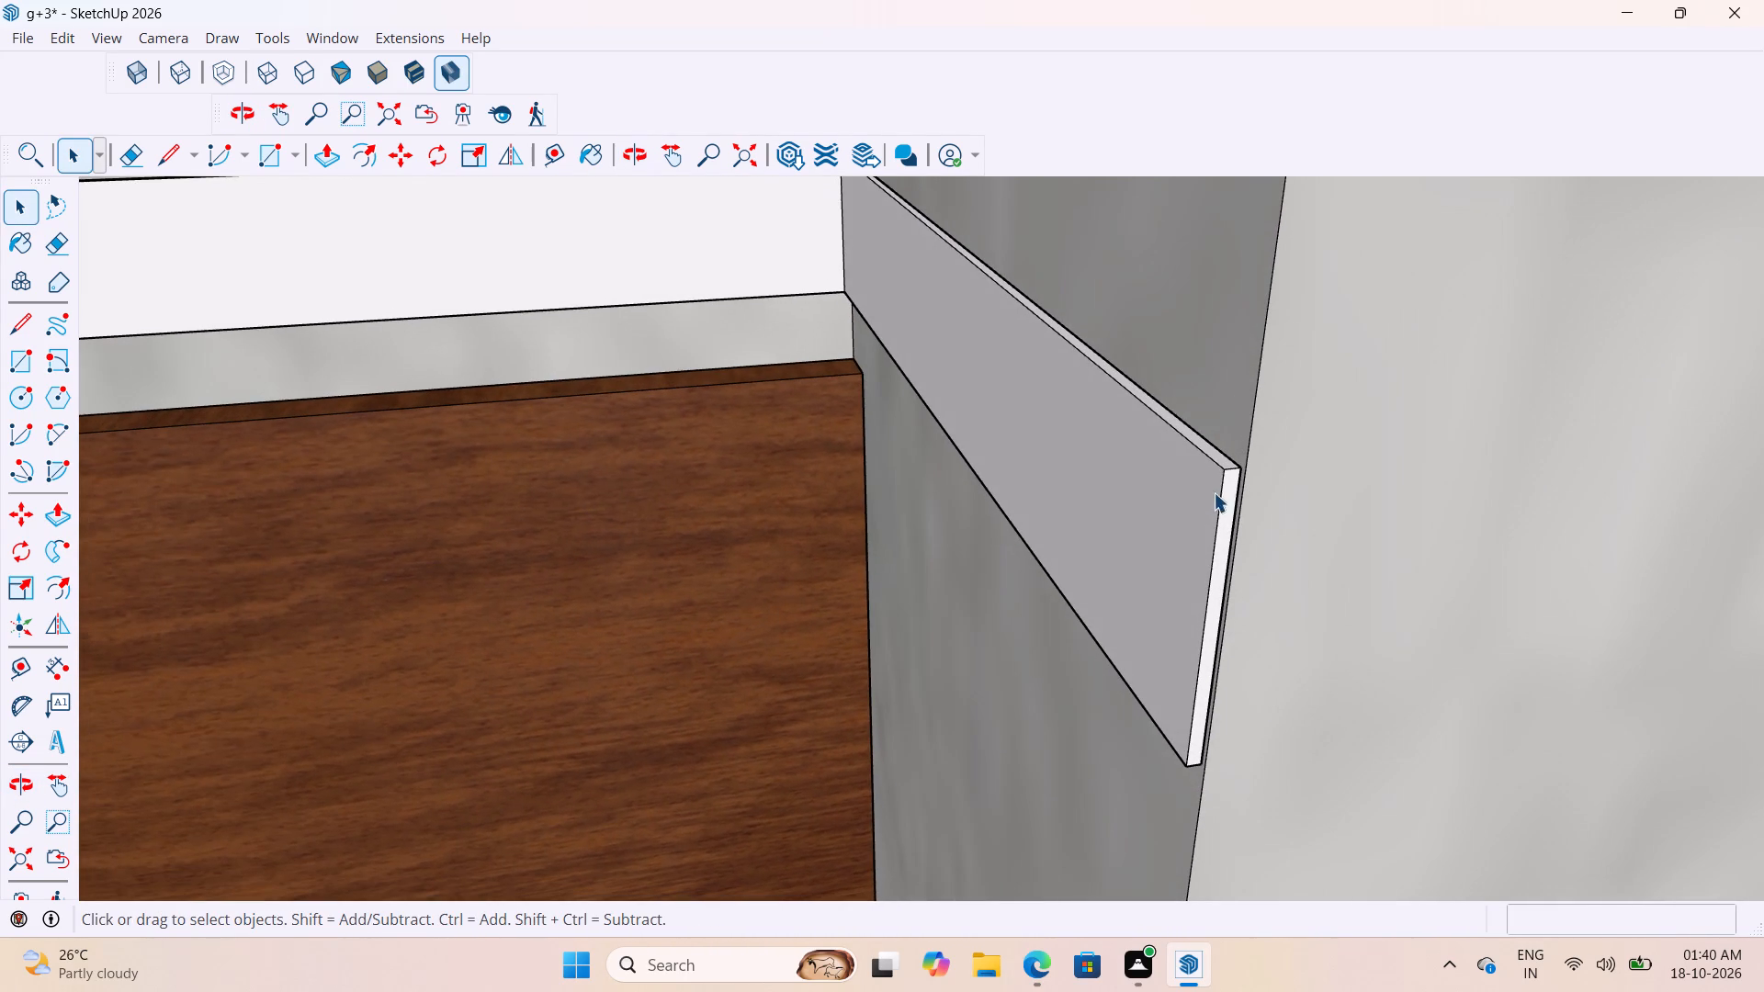
Select the whole connected strip and move it so its side-return end meets the balcony's front corner edge.
left_click(1217, 487)
scroll(1257, 501, "up", 5)
left_click(1207, 478)
scroll(1208, 483, "up", 3)
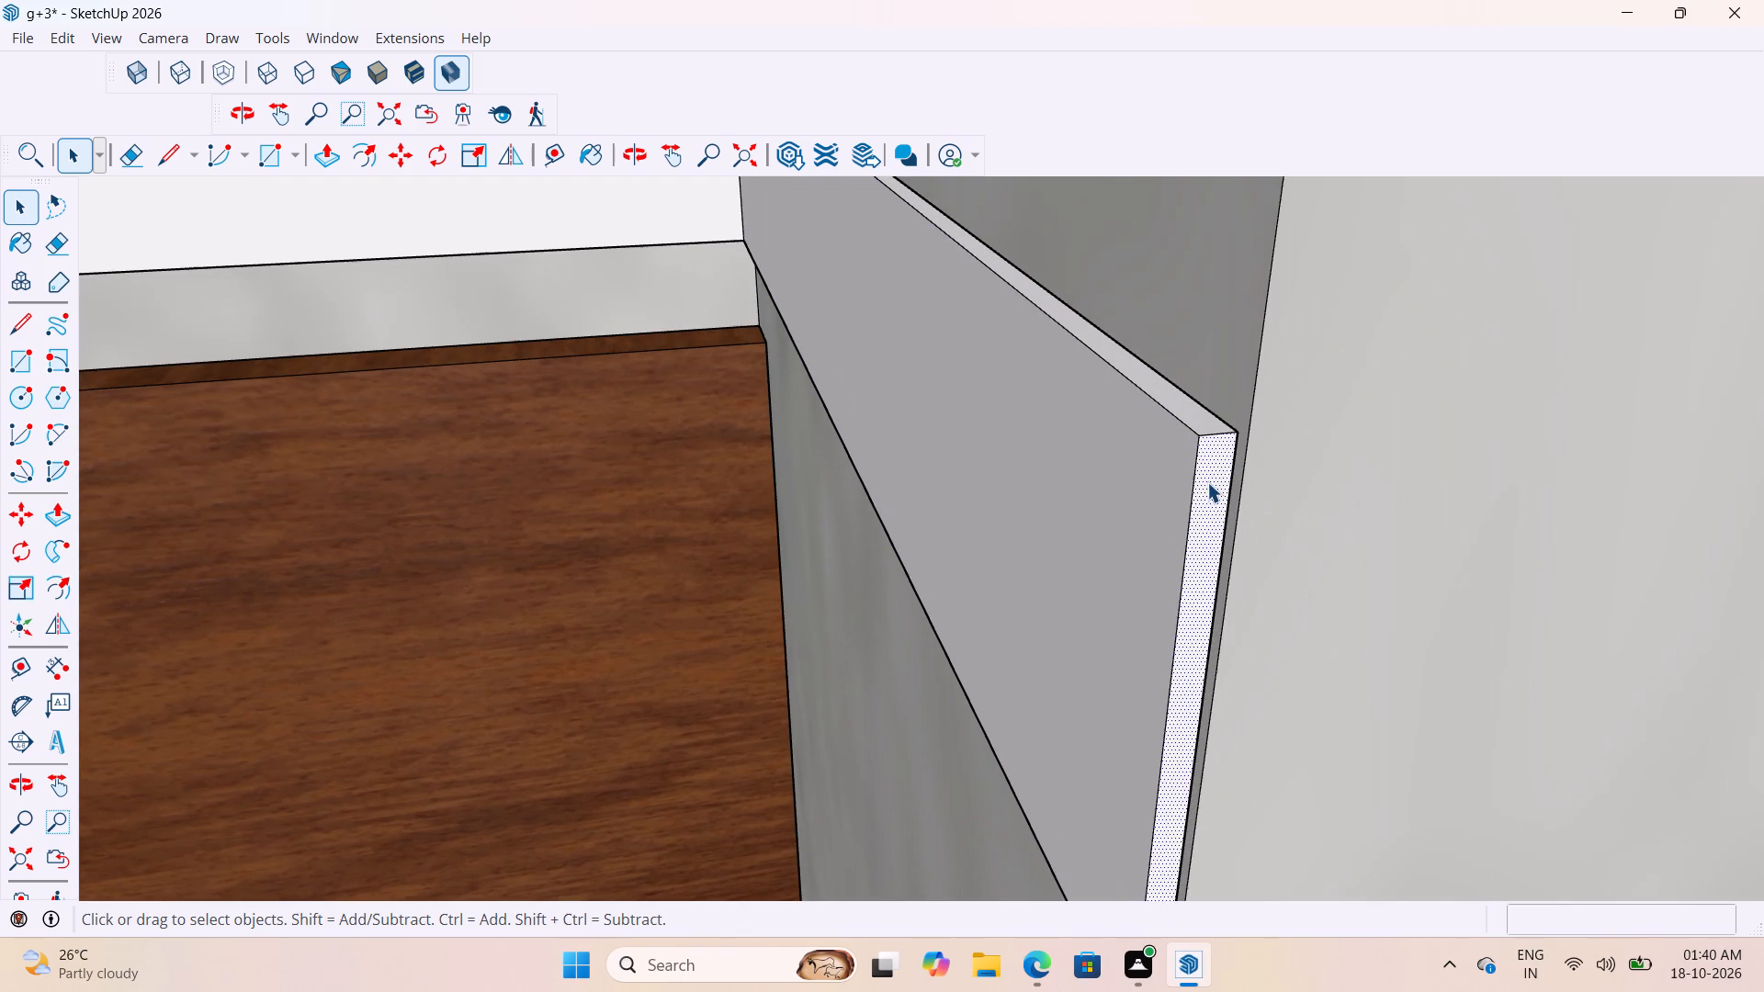
double_click(1207, 482)
double_click(1193, 479)
double_click(1194, 479)
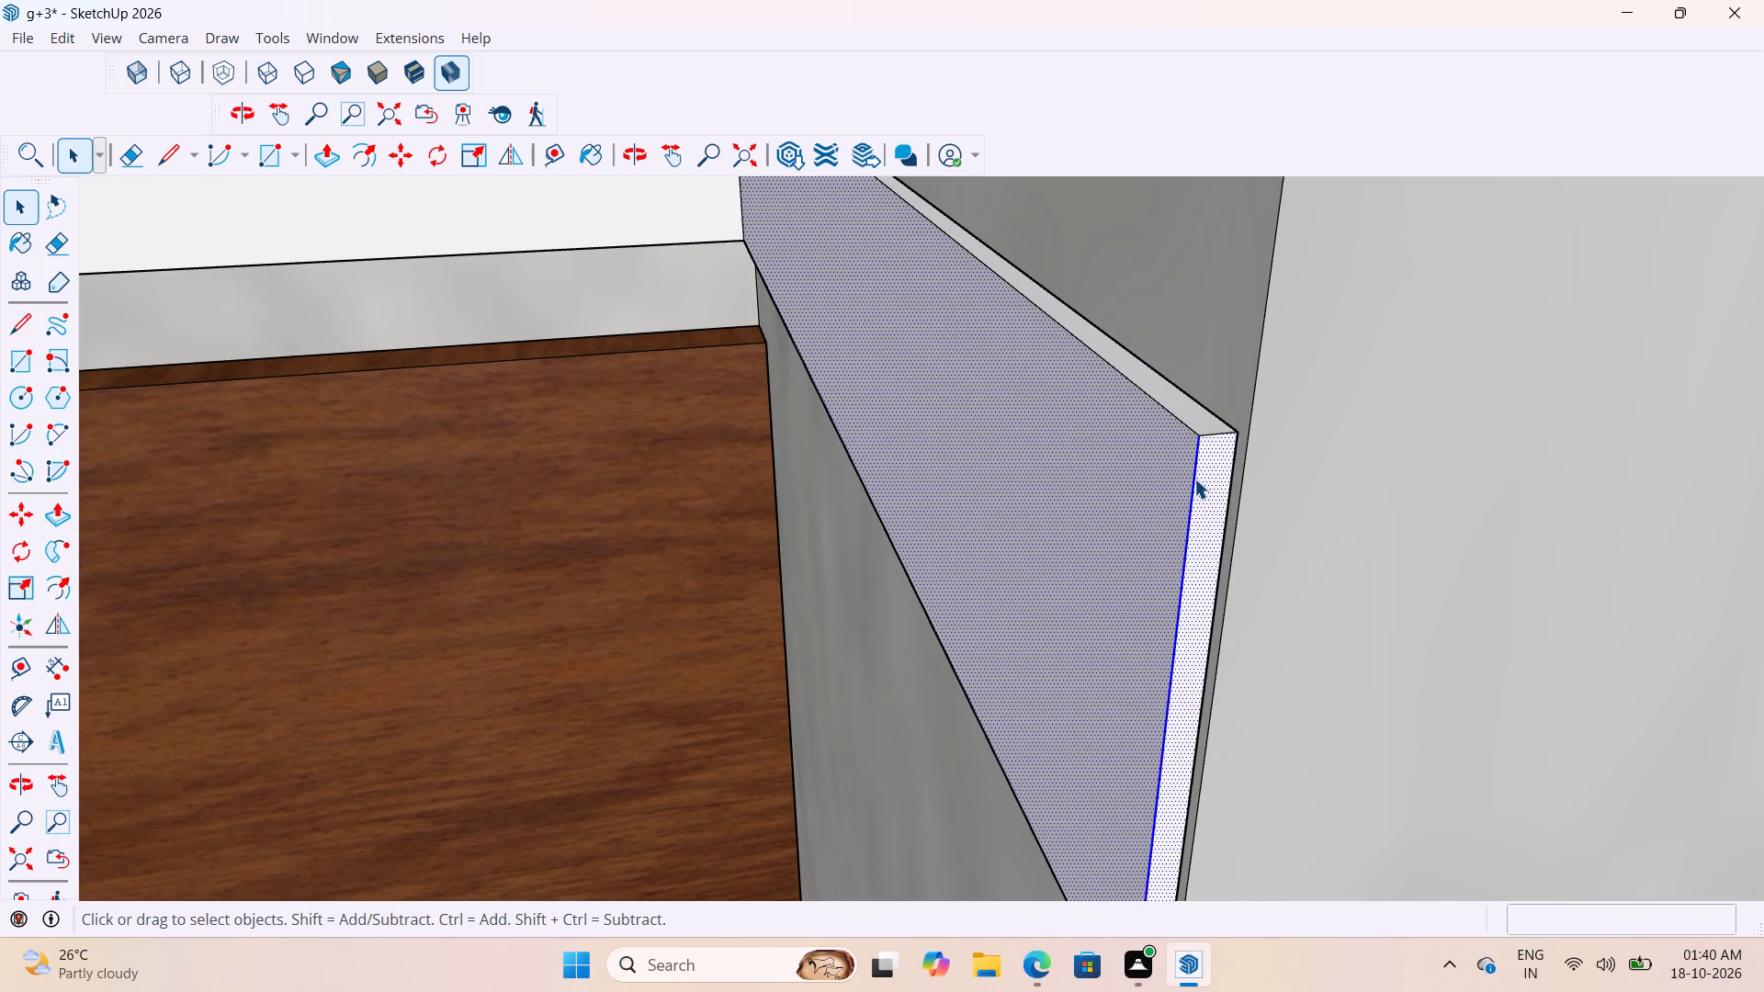
double_click(1194, 479)
middle_click_drag(1212, 478, 1026, 446)
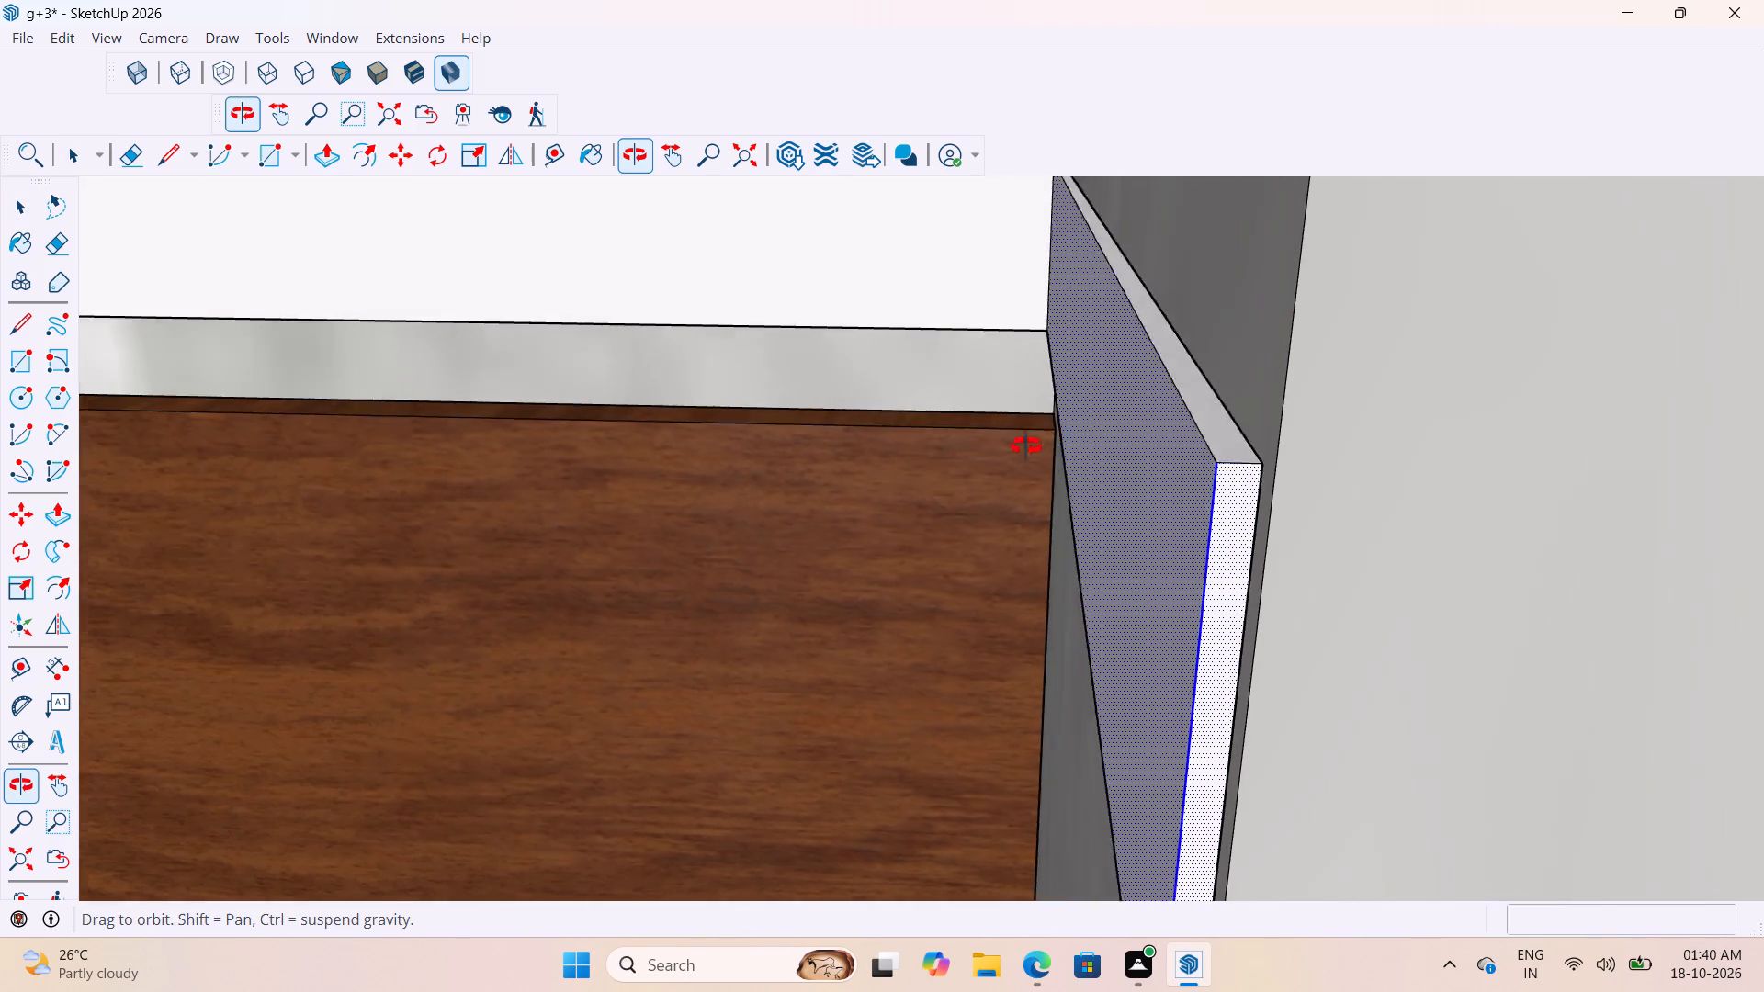
middle_click_drag(1026, 446, 1026, 447)
double_click(1227, 481)
double_click(1225, 482)
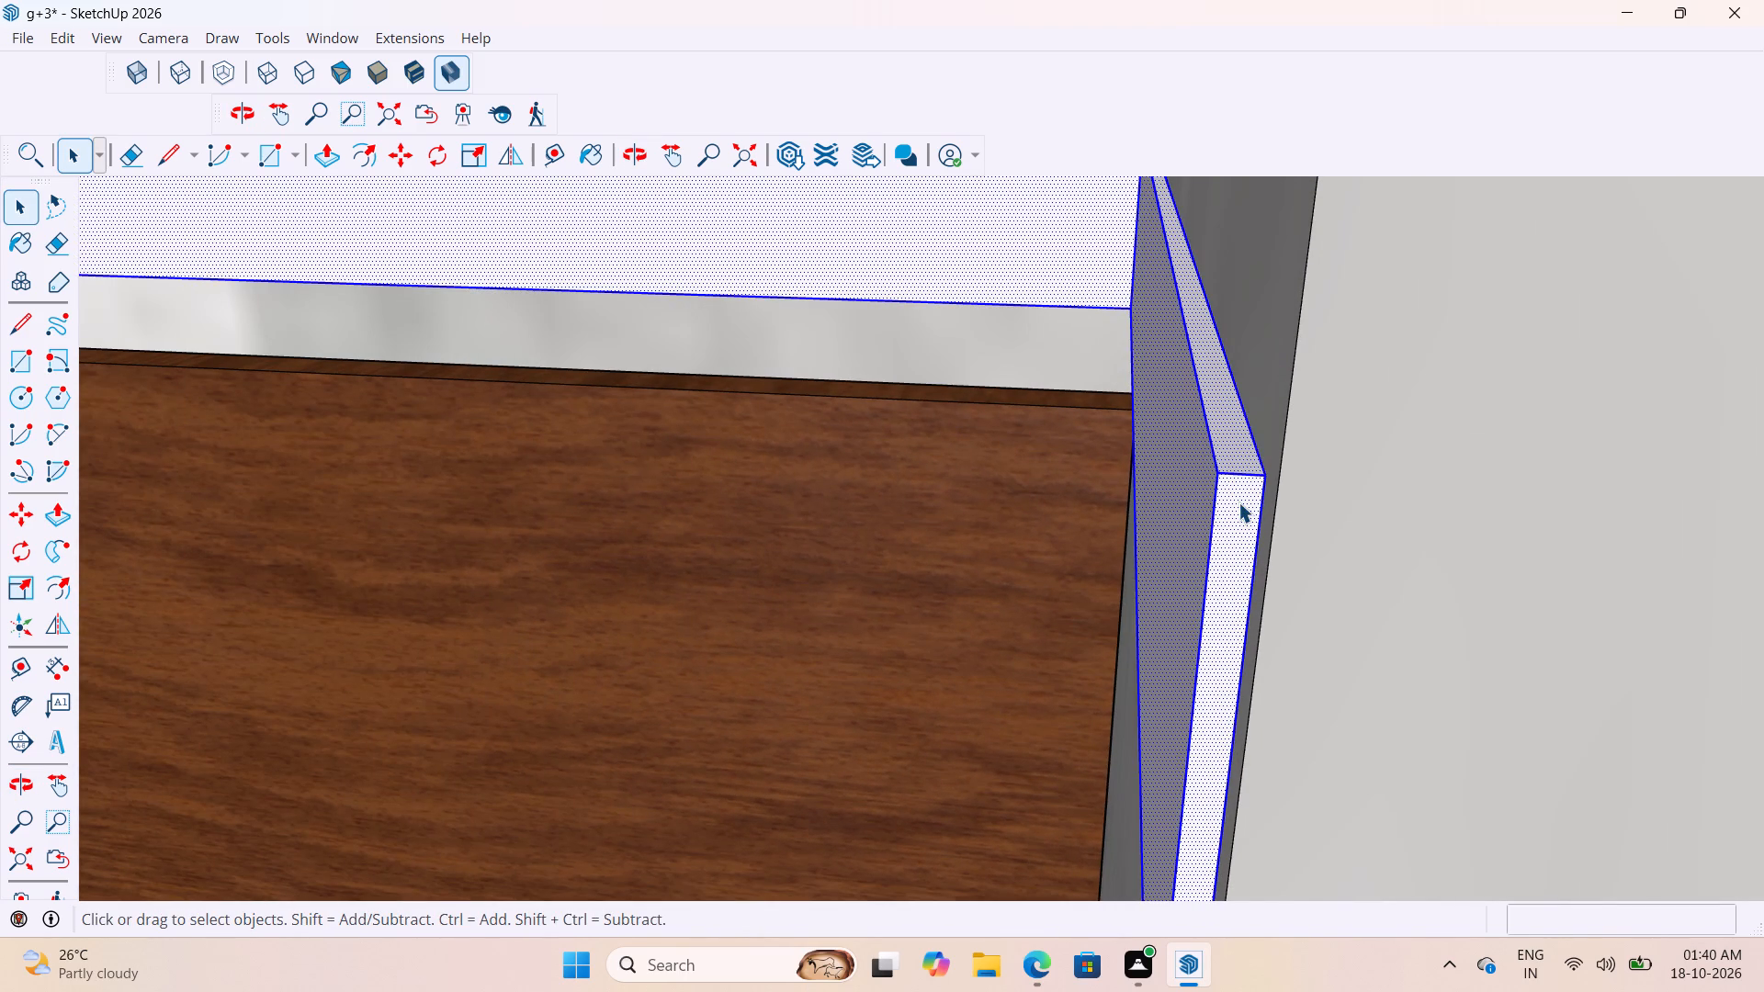
key("m")
left_click(1266, 480)
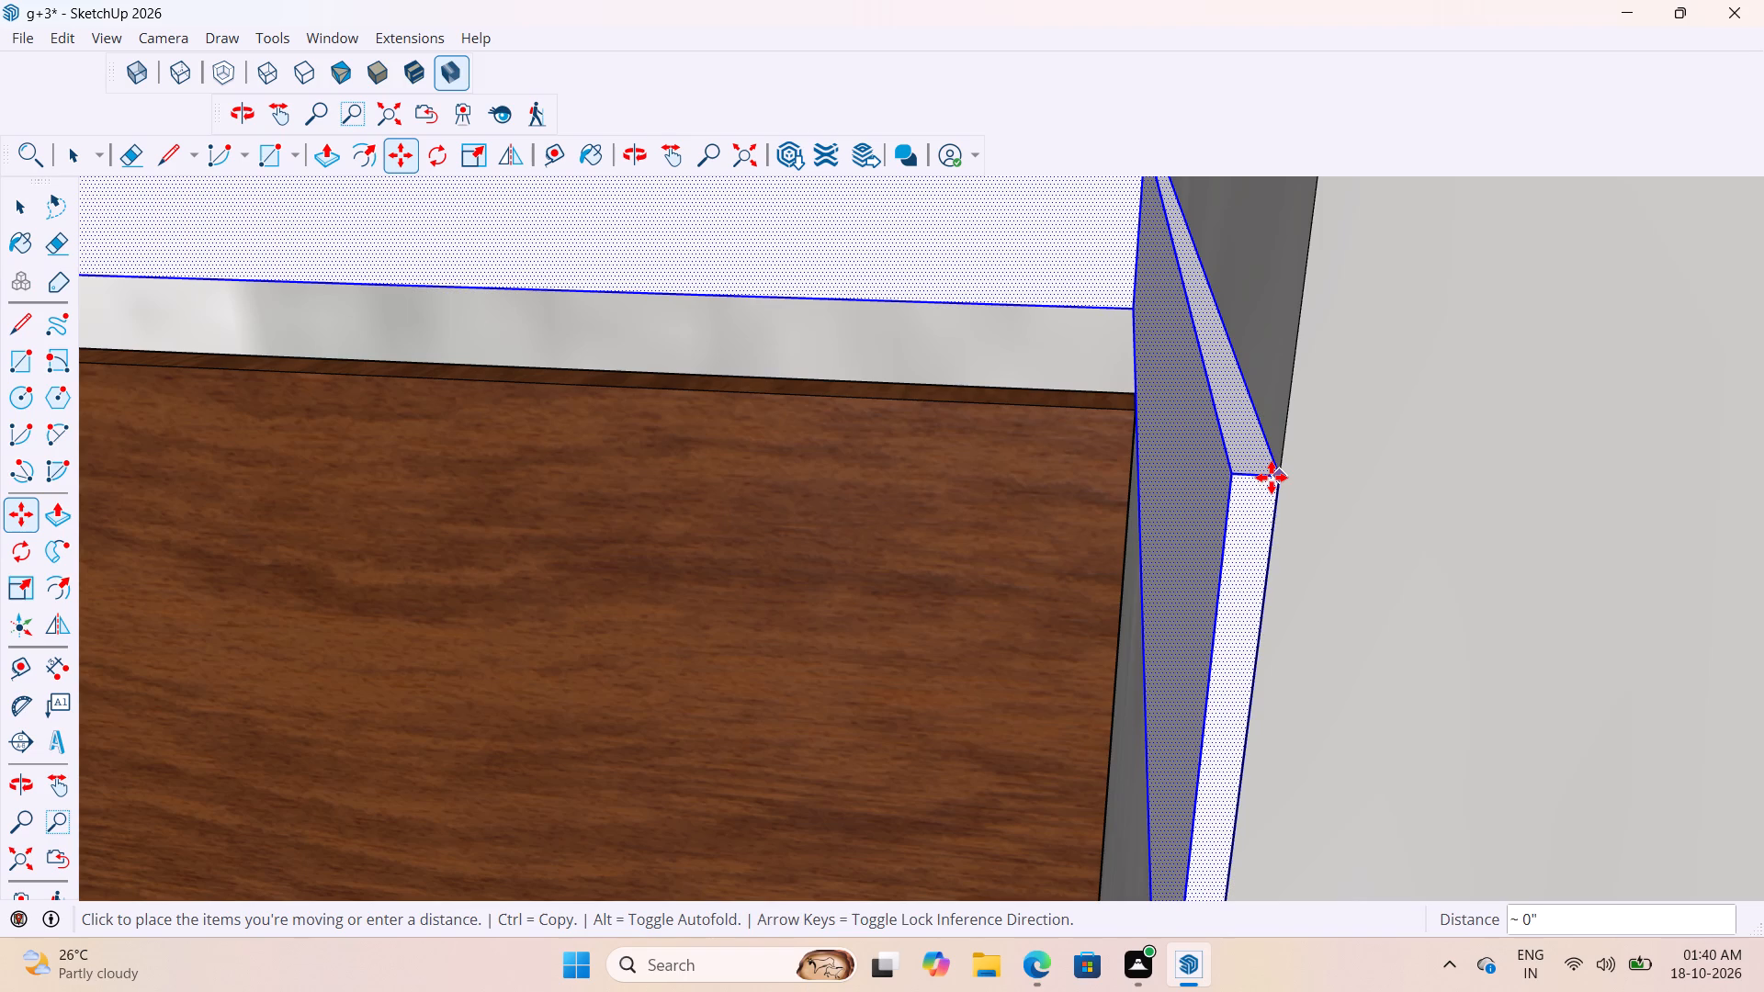
left_click(1272, 478)
scroll(1257, 476, "down", 20)
scroll(1257, 476, "down", 6)
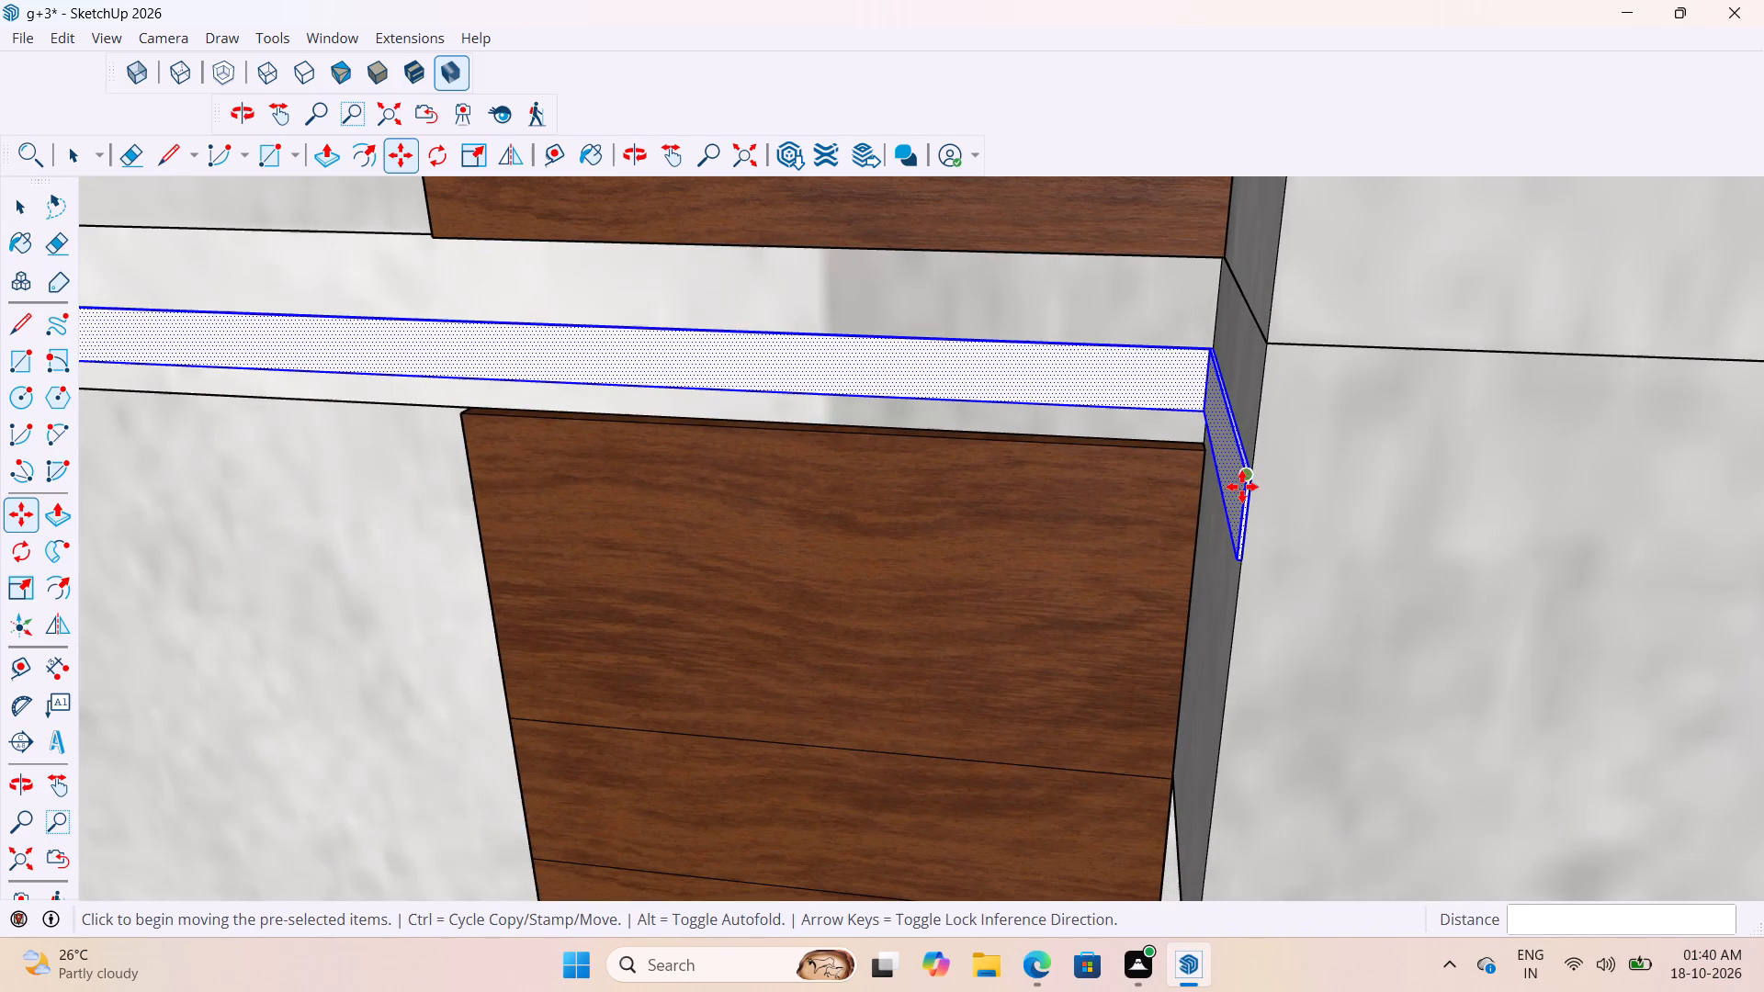
scroll(1049, 520, "down", 5)
key("space")
scroll(940, 549, "down", 20)
scroll(940, 549, "down", 1)
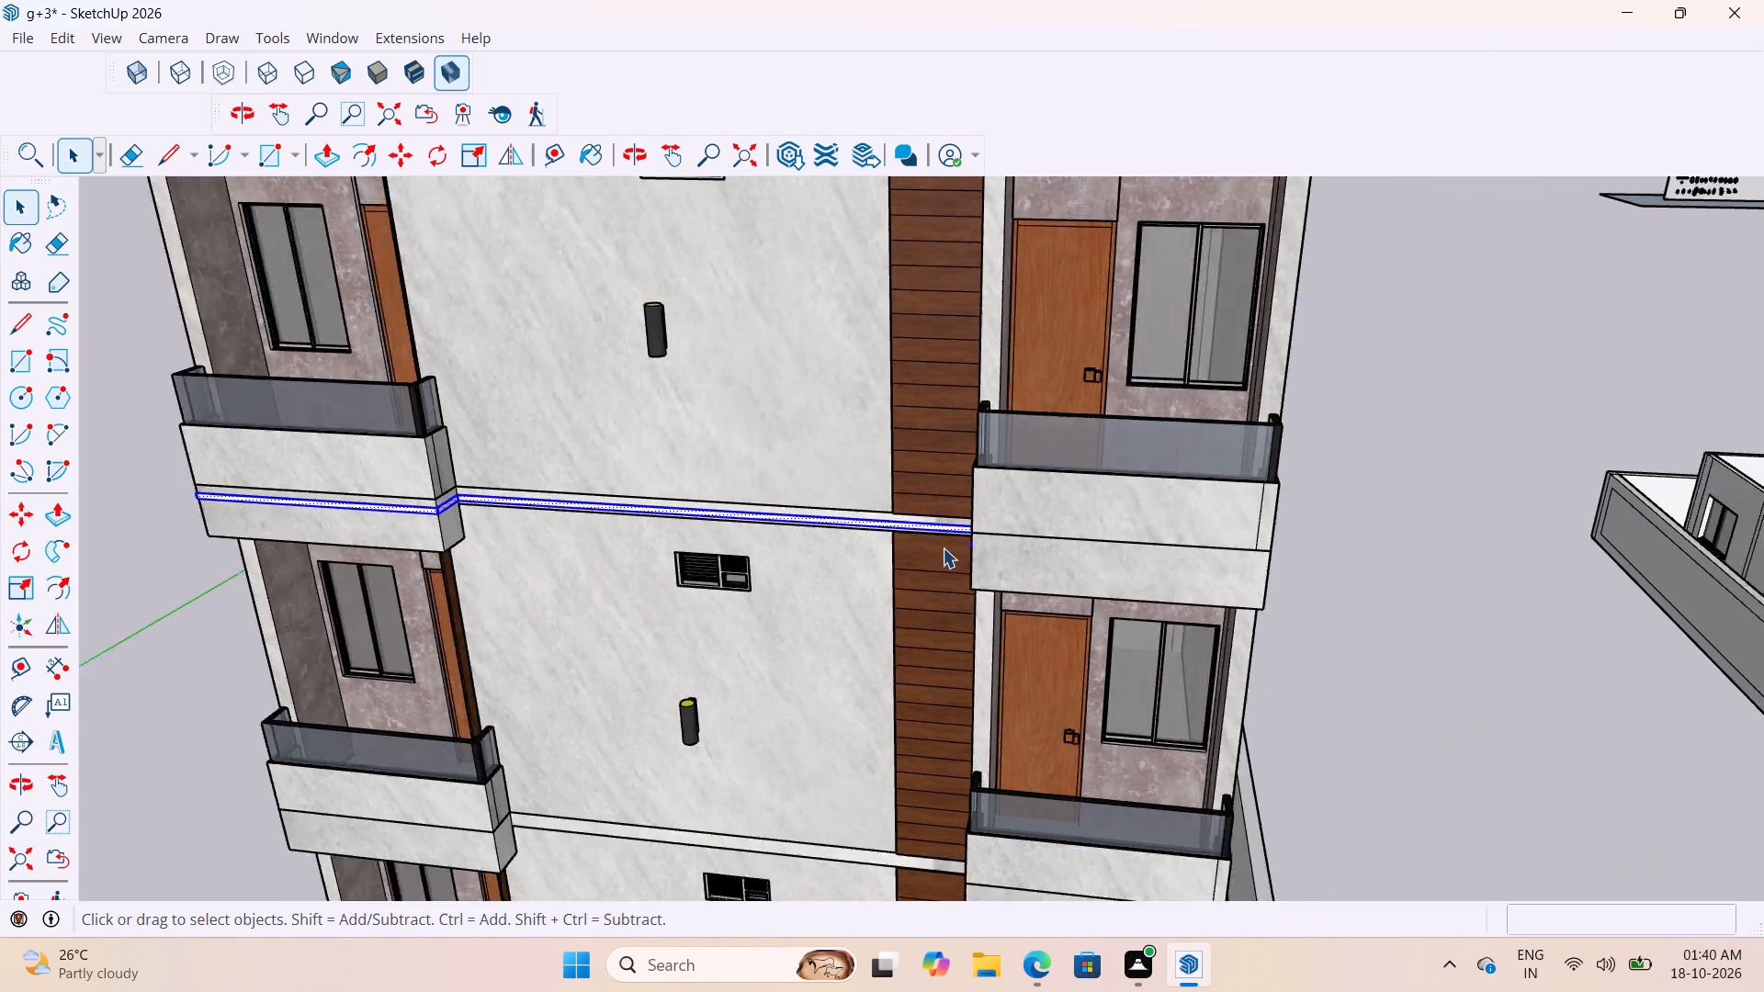
scroll(943, 547, "down", 2)
left_click(1282, 652)
Push/Pull the strip's narrow end face 0.1" out past the balcony's front corner.
scroll(939, 506, "up", 20)
scroll(939, 506, "up", 3)
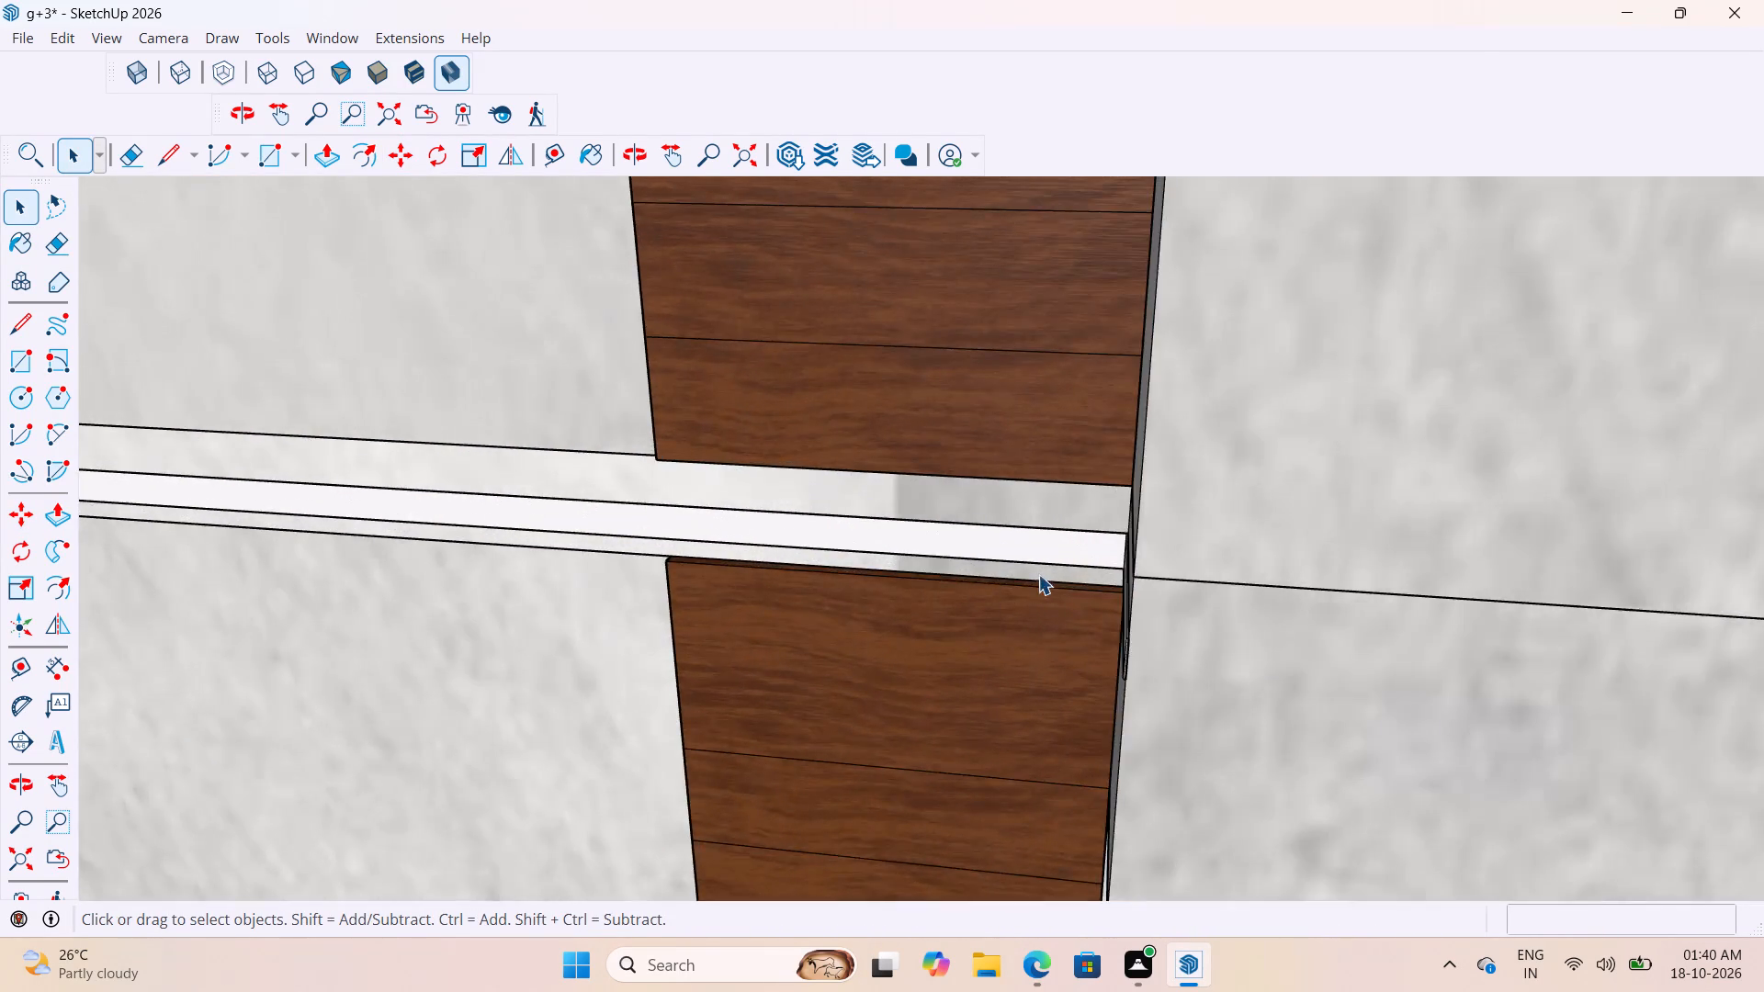
middle_click_drag(1075, 558, 1156, 511)
scroll(1156, 511, "down", 1)
scroll(1208, 664, "up", 20)
scroll(1208, 664, "up", 7)
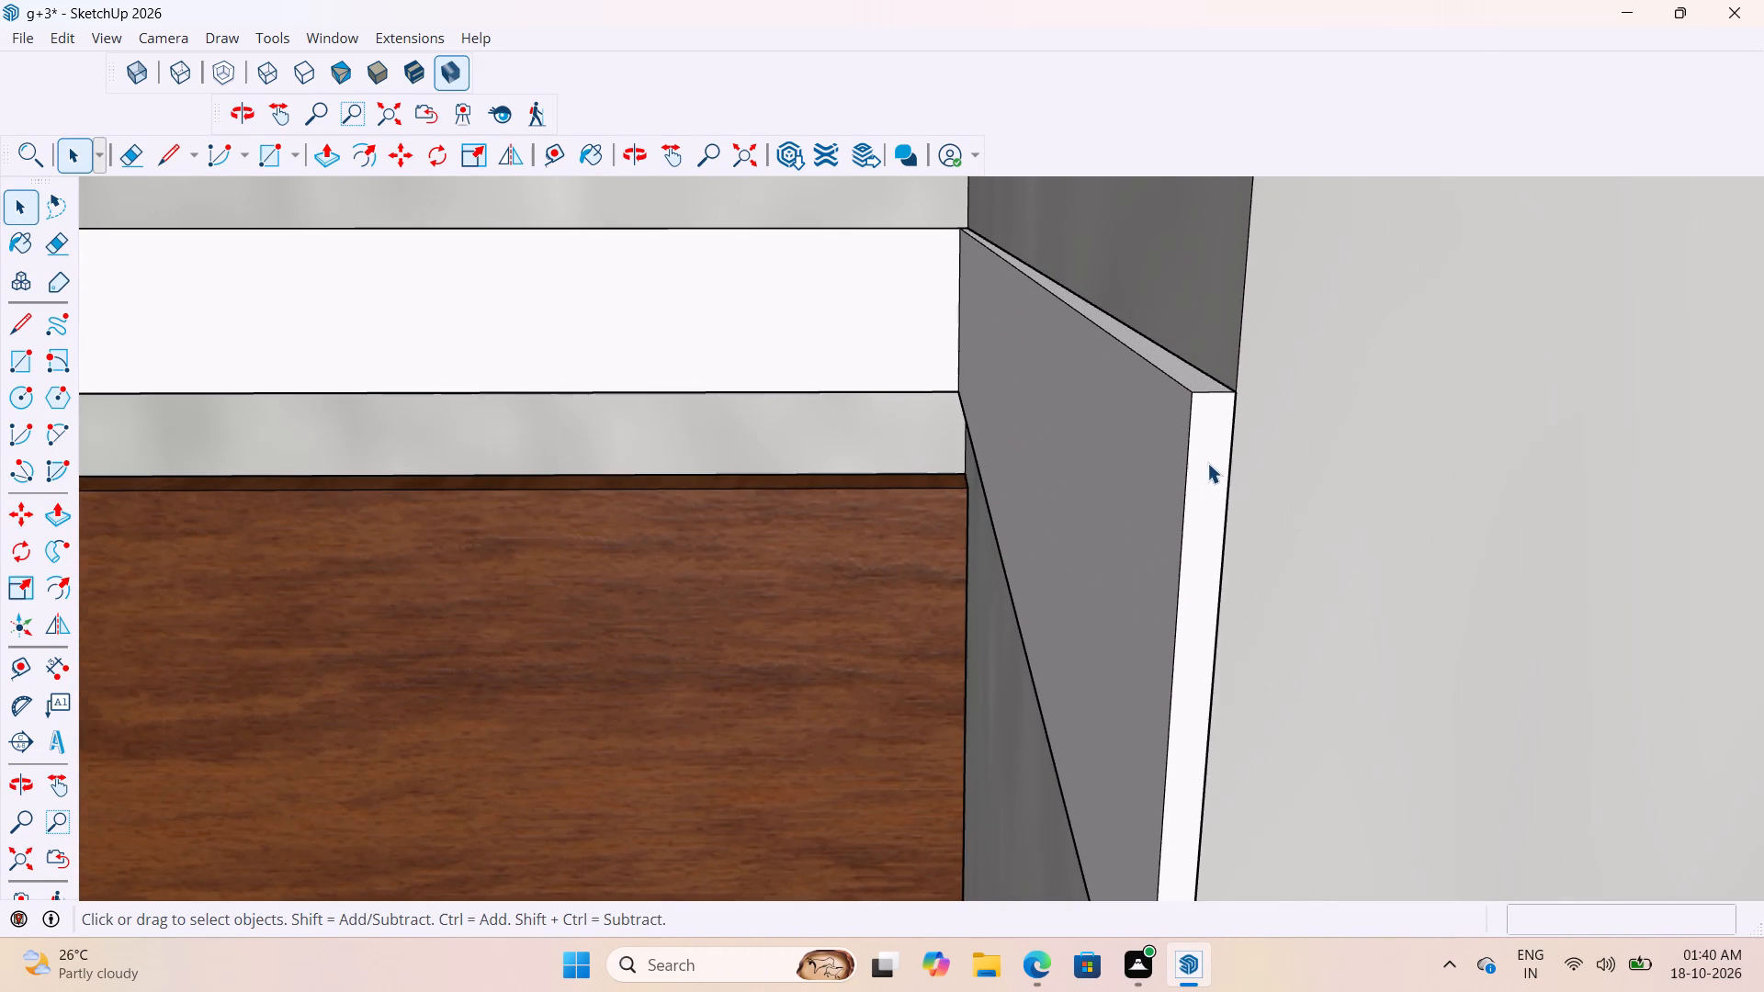
left_click(1207, 448)
key("p")
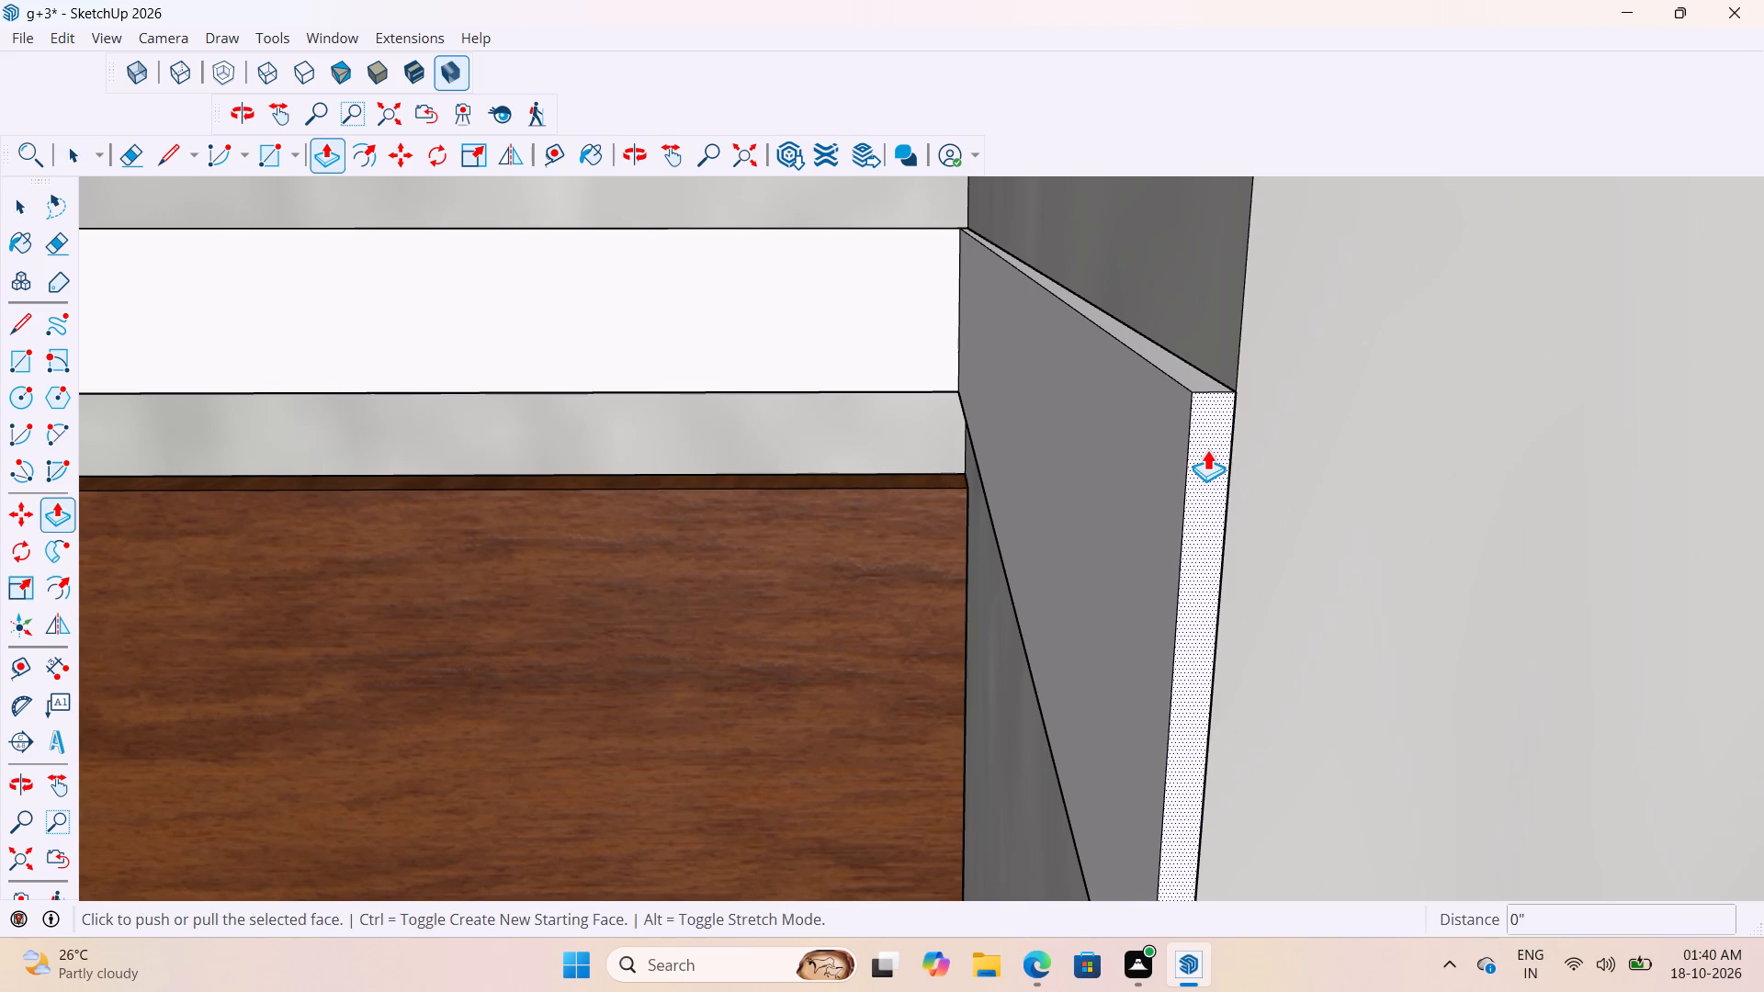
left_click(1207, 449)
type("0.1\"")
key("Return")
right_click(1222, 462)
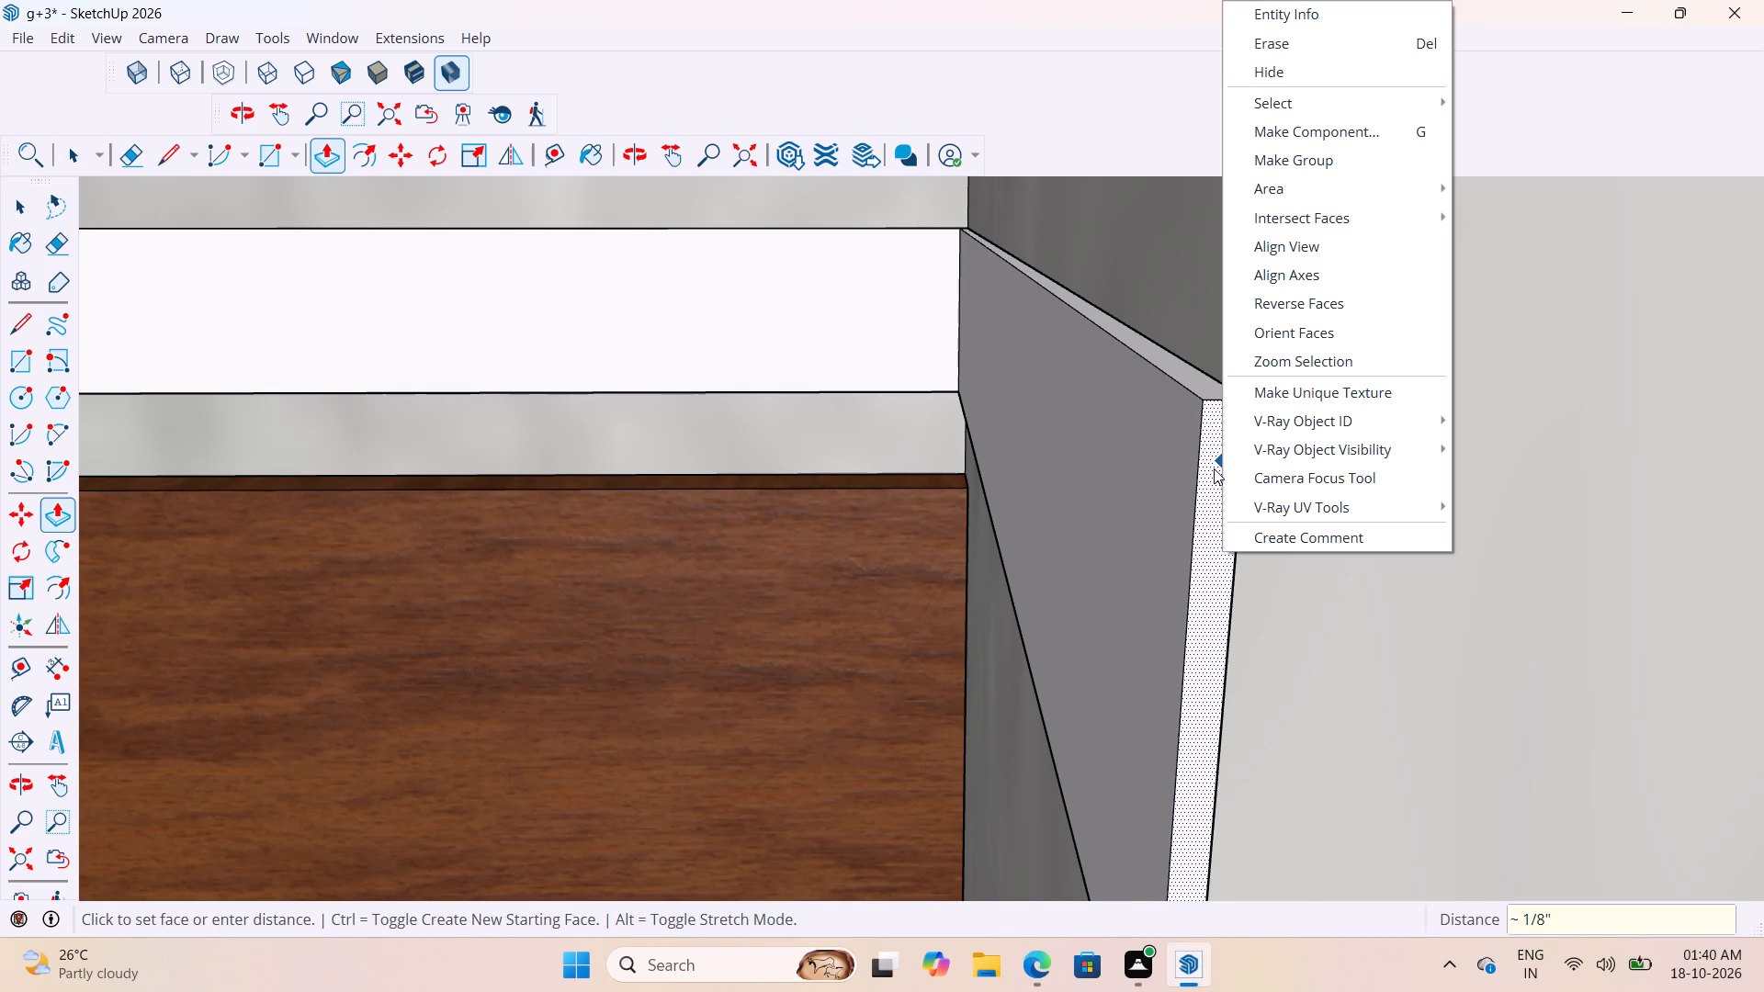
scroll(1206, 464, "down", 20)
scroll(1206, 464, "down", 6)
scroll(1259, 558, "down", 1)
left_click(1050, 590)
scroll(1106, 582, "down", 10)
key("space")
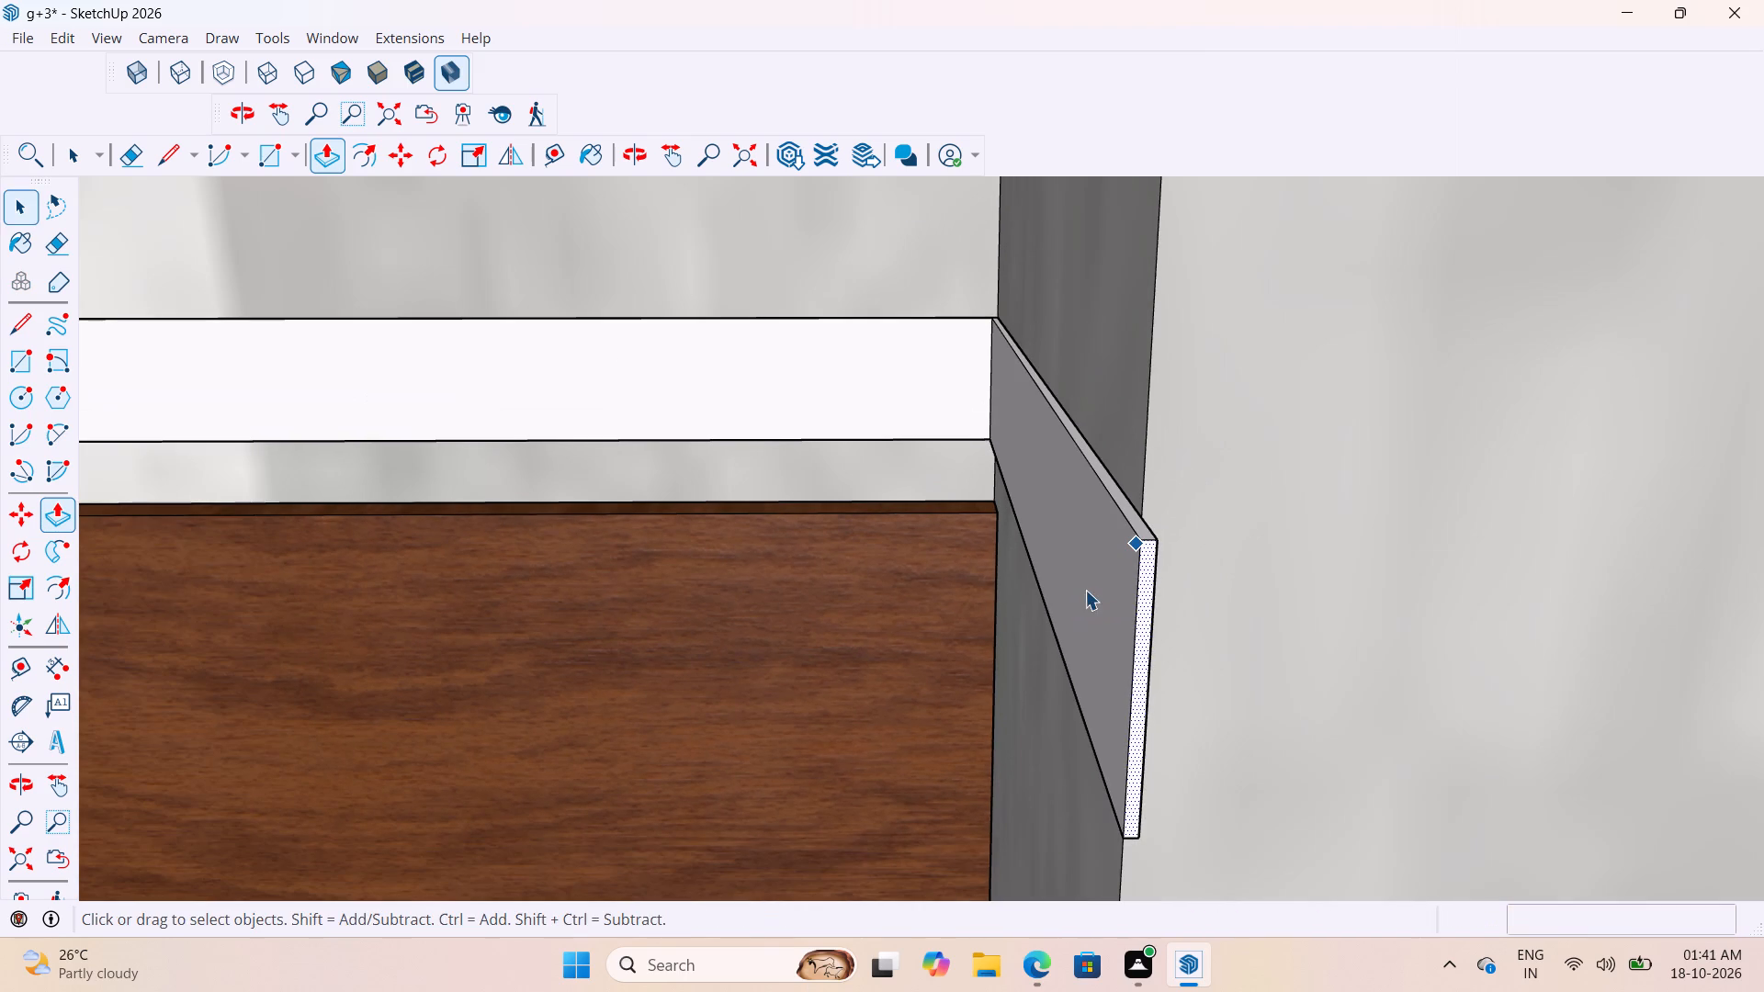
Push/Pull the thin side face of the projecting strip end about 7' across the balcony front to its far corner.
scroll(1085, 590, "down", 4)
middle_click_drag(1121, 596, 844, 623)
scroll(851, 595, "down", 8)
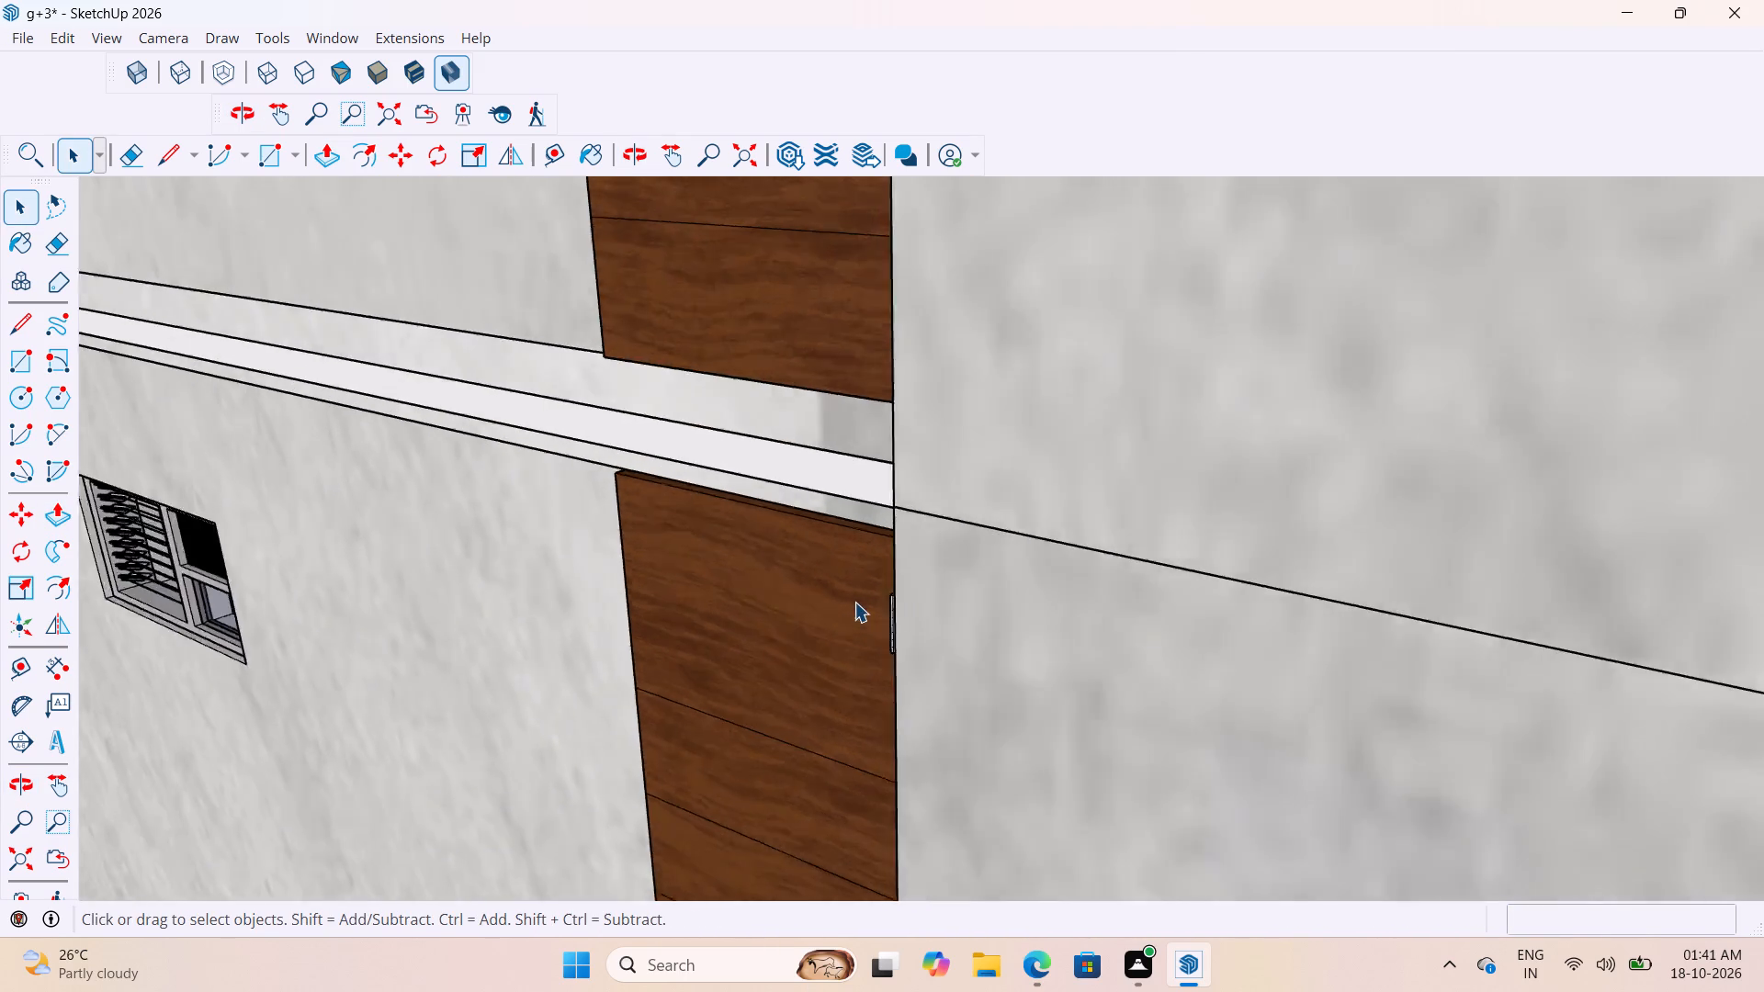
scroll(854, 602, "down", 20)
scroll(854, 602, "down", 2)
middle_click_drag(943, 614, 1109, 584)
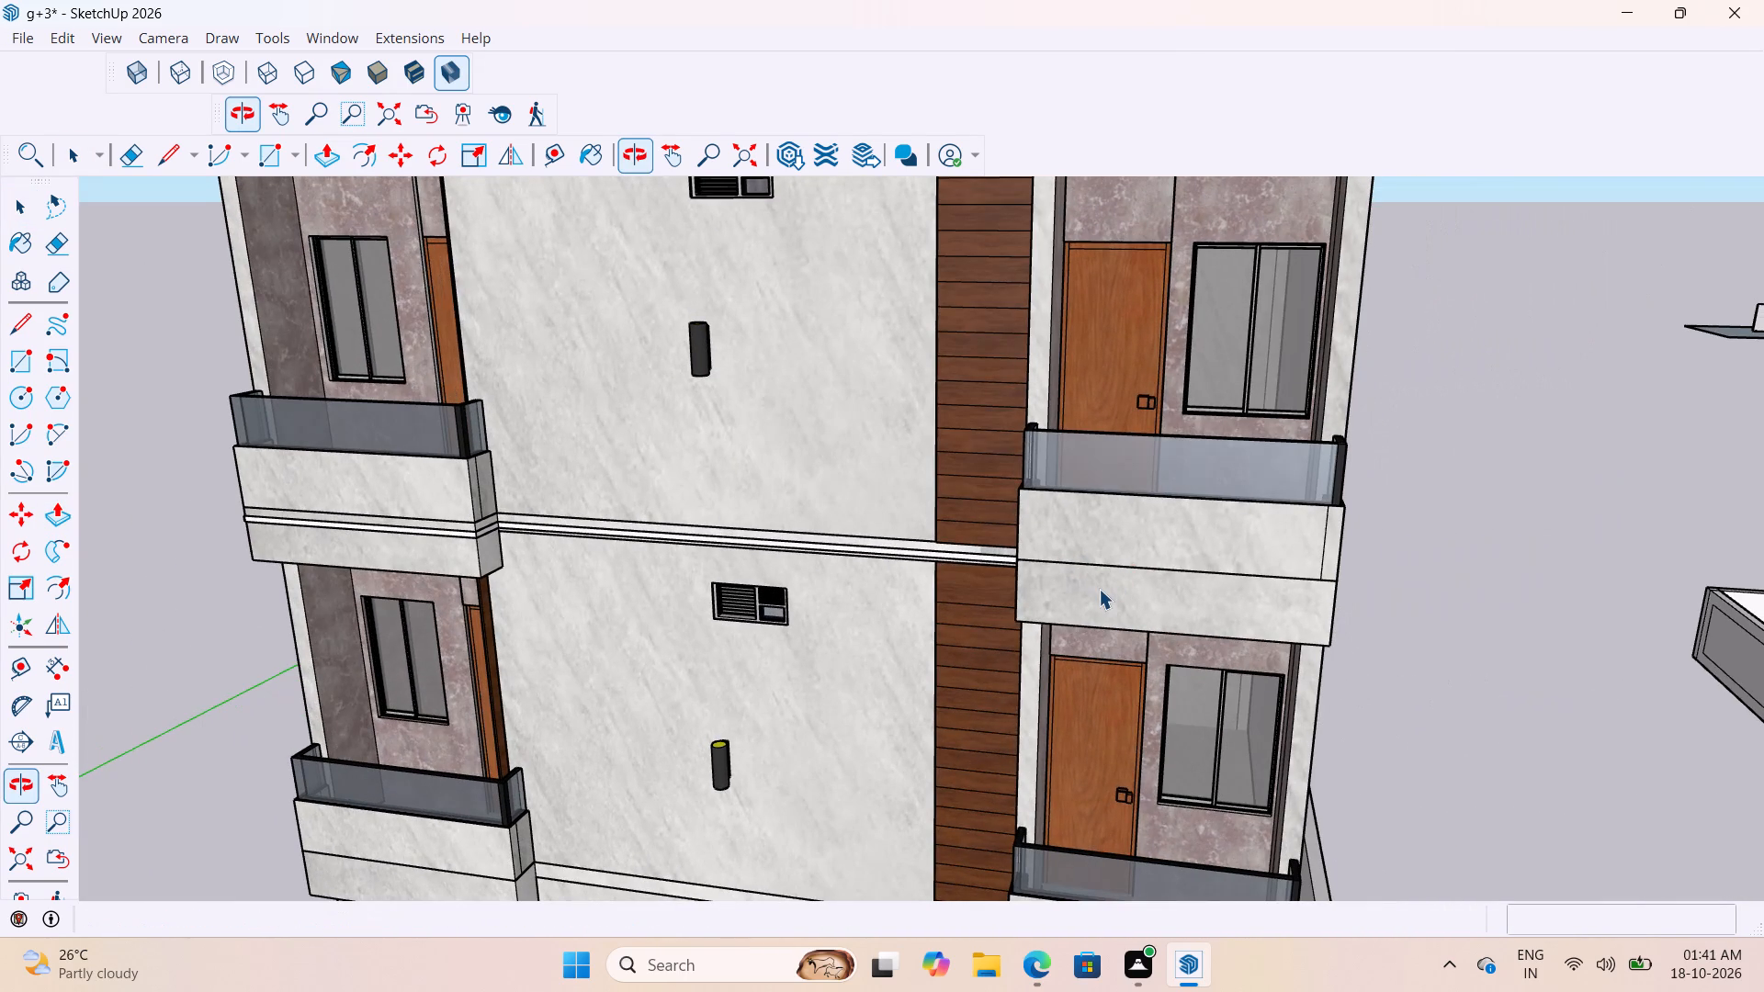
scroll(1078, 557, "up", 11)
middle_click_drag(993, 570, 997, 570)
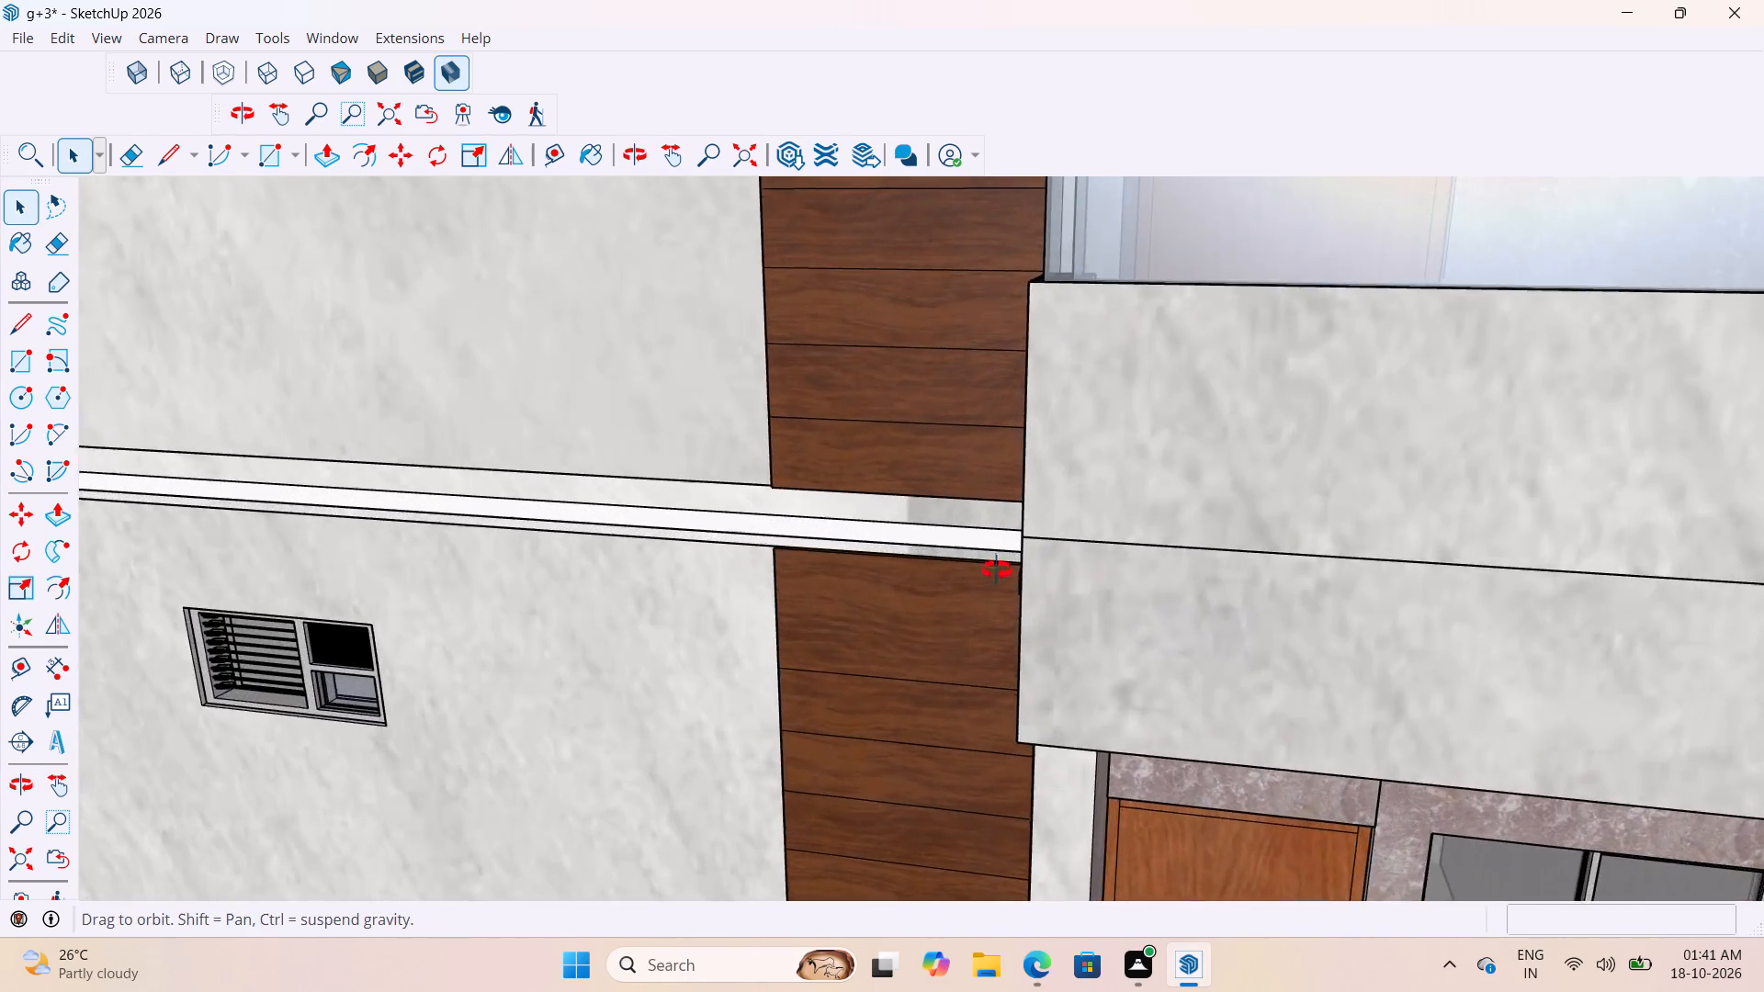
middle_click_drag(997, 570, 1092, 533)
scroll(1065, 540, "up", 20)
scroll(1065, 540, "up", 2)
middle_click_drag(1046, 594, 1020, 589)
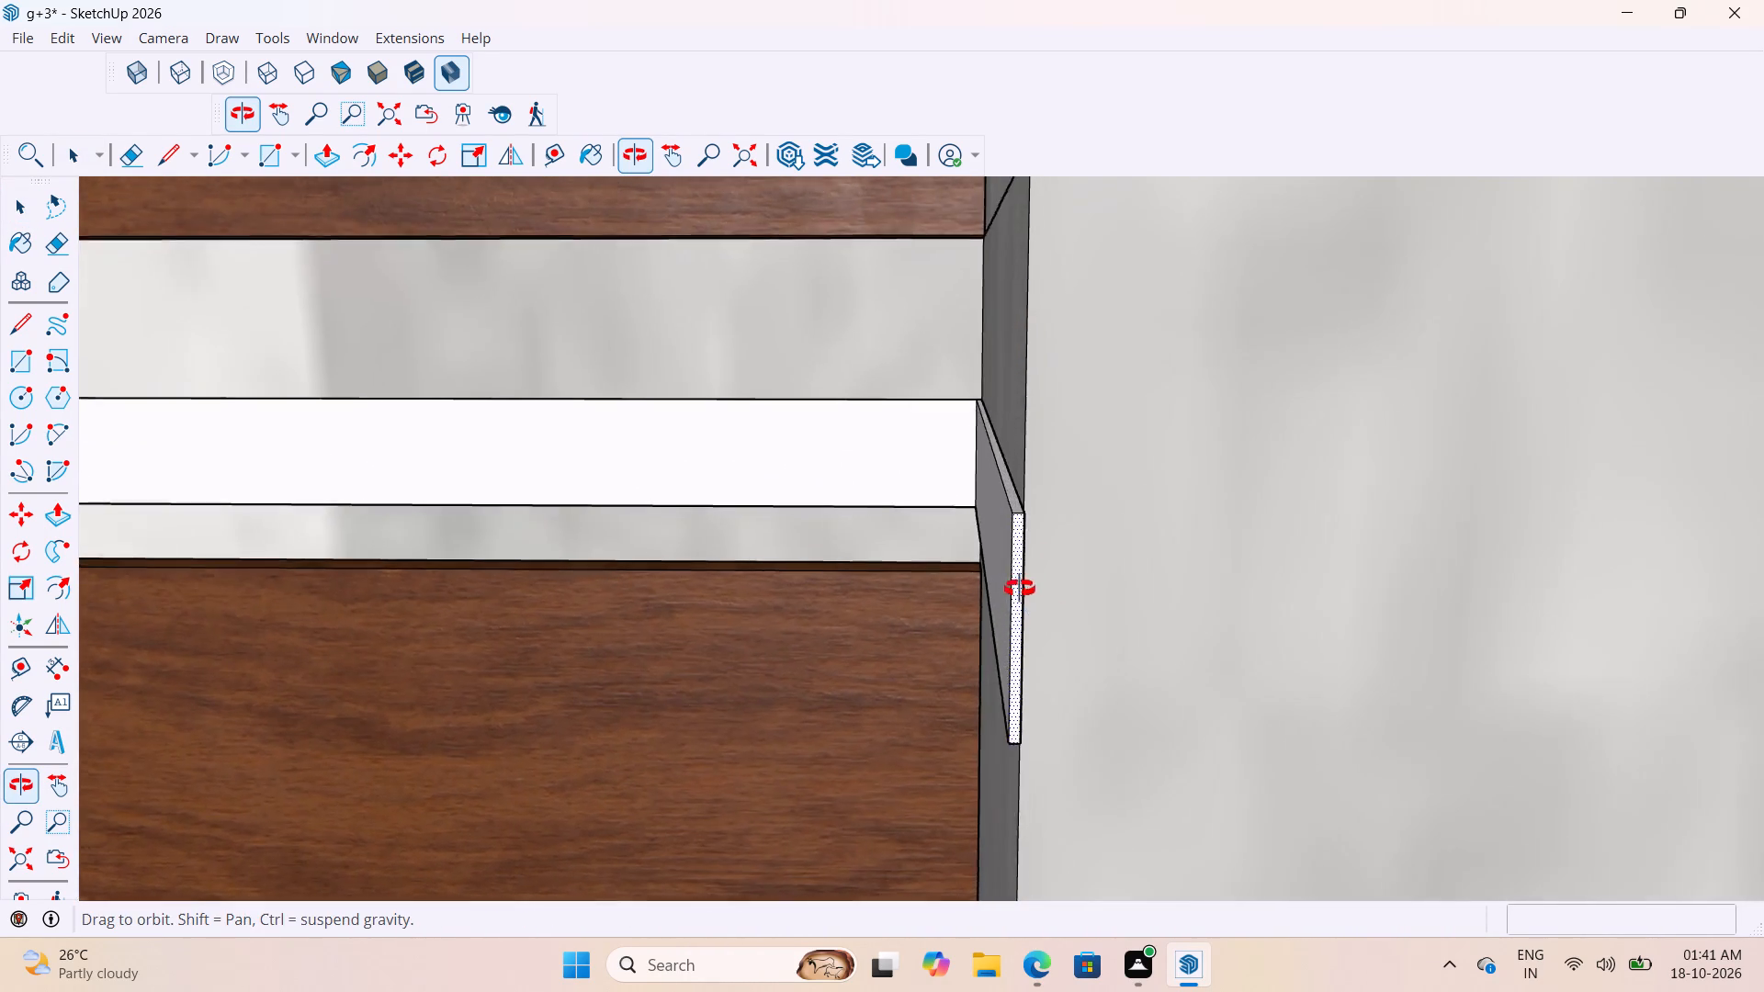
middle_click_drag(1020, 589, 800, 627)
scroll(1042, 598, "up", 6)
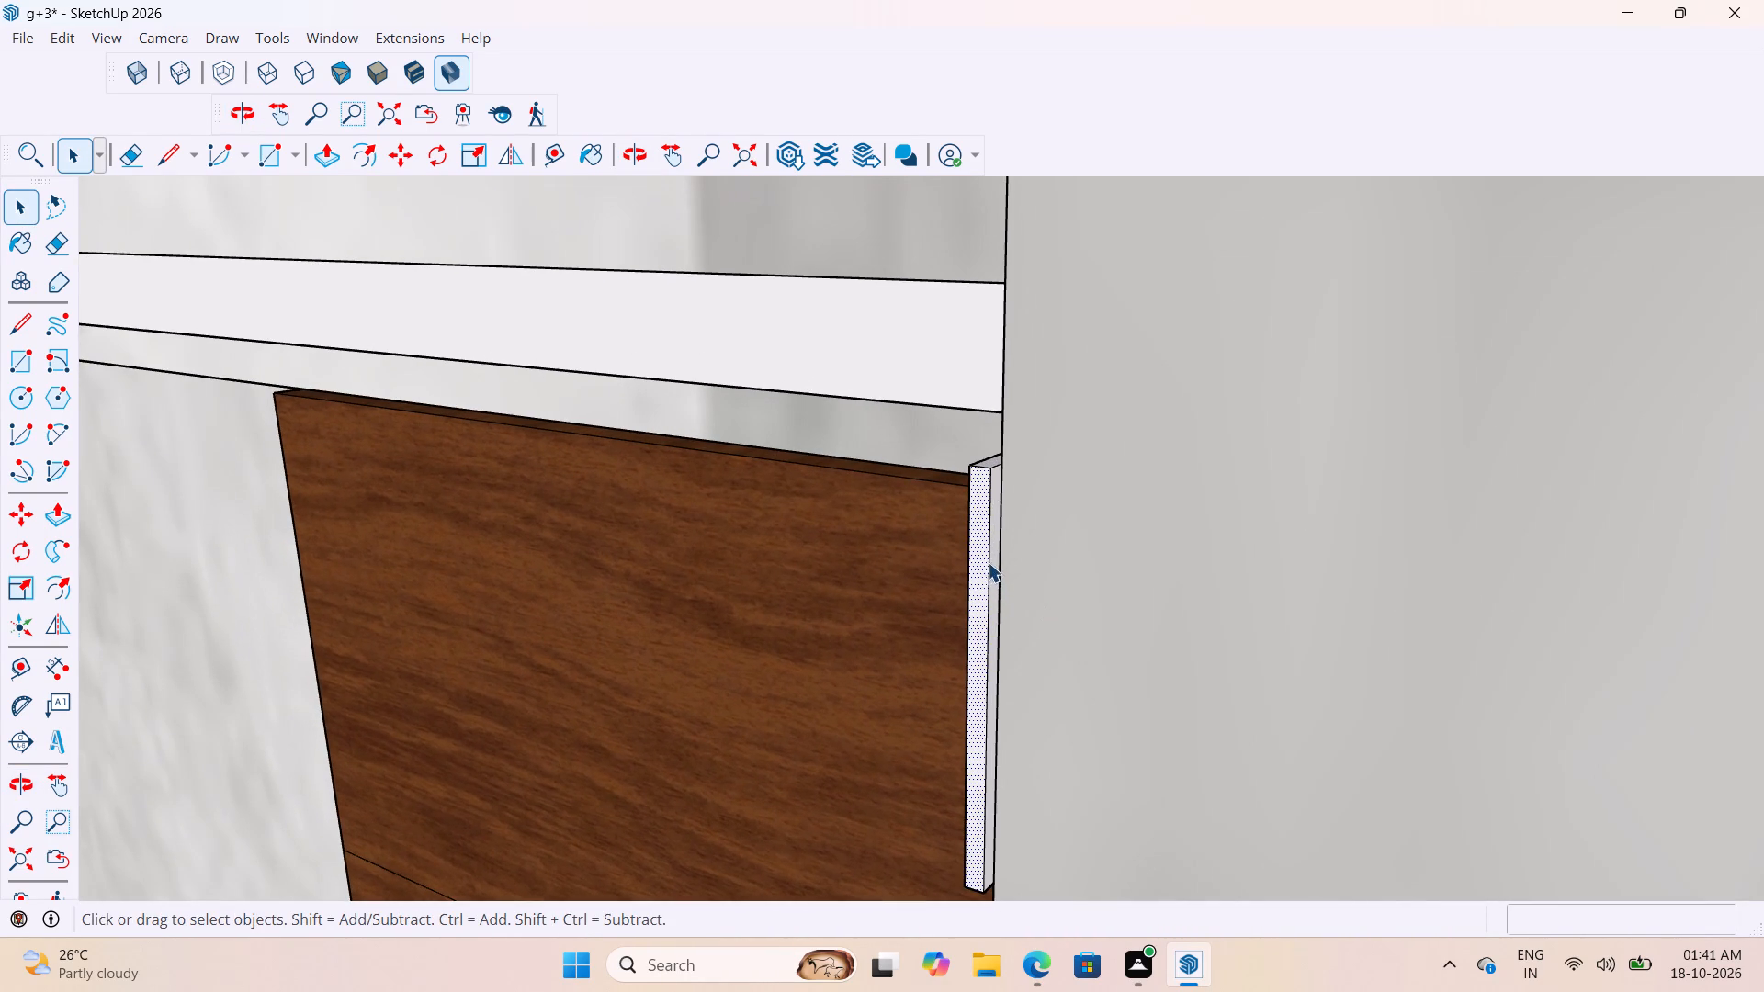
key("p")
scroll(989, 566, "up", 8)
key("space")
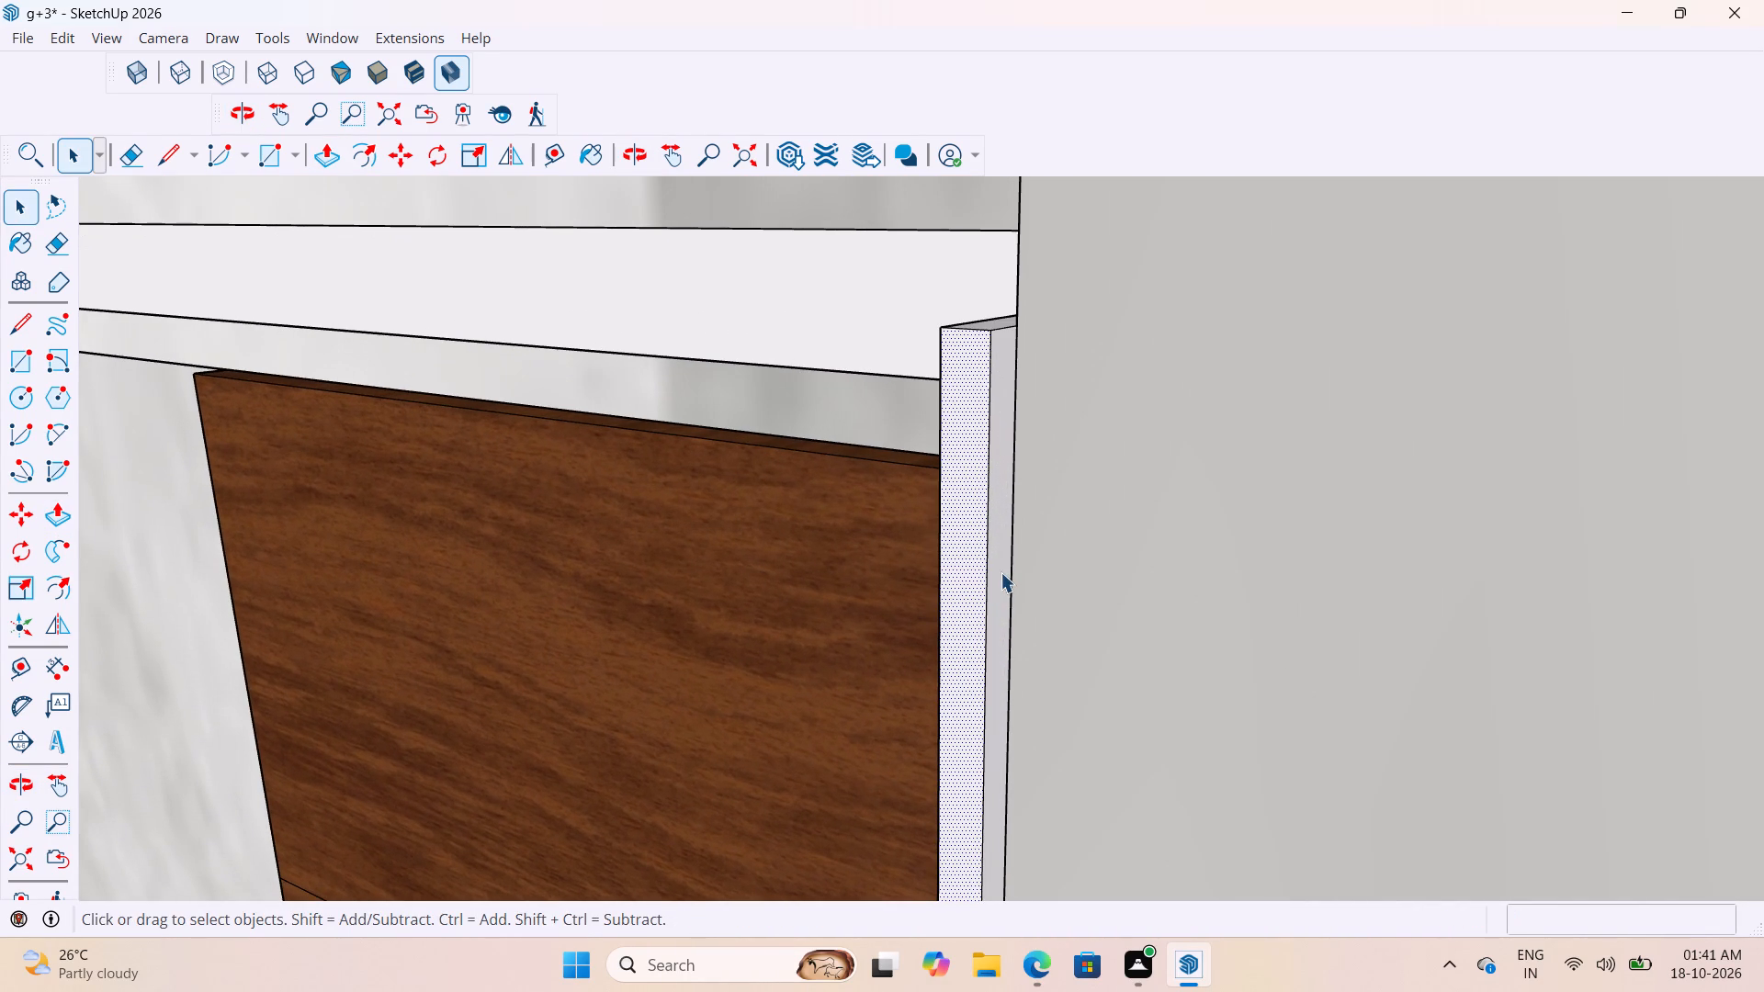
left_click(1001, 571)
key("p")
left_click(999, 570)
scroll(1151, 564, "down", 5)
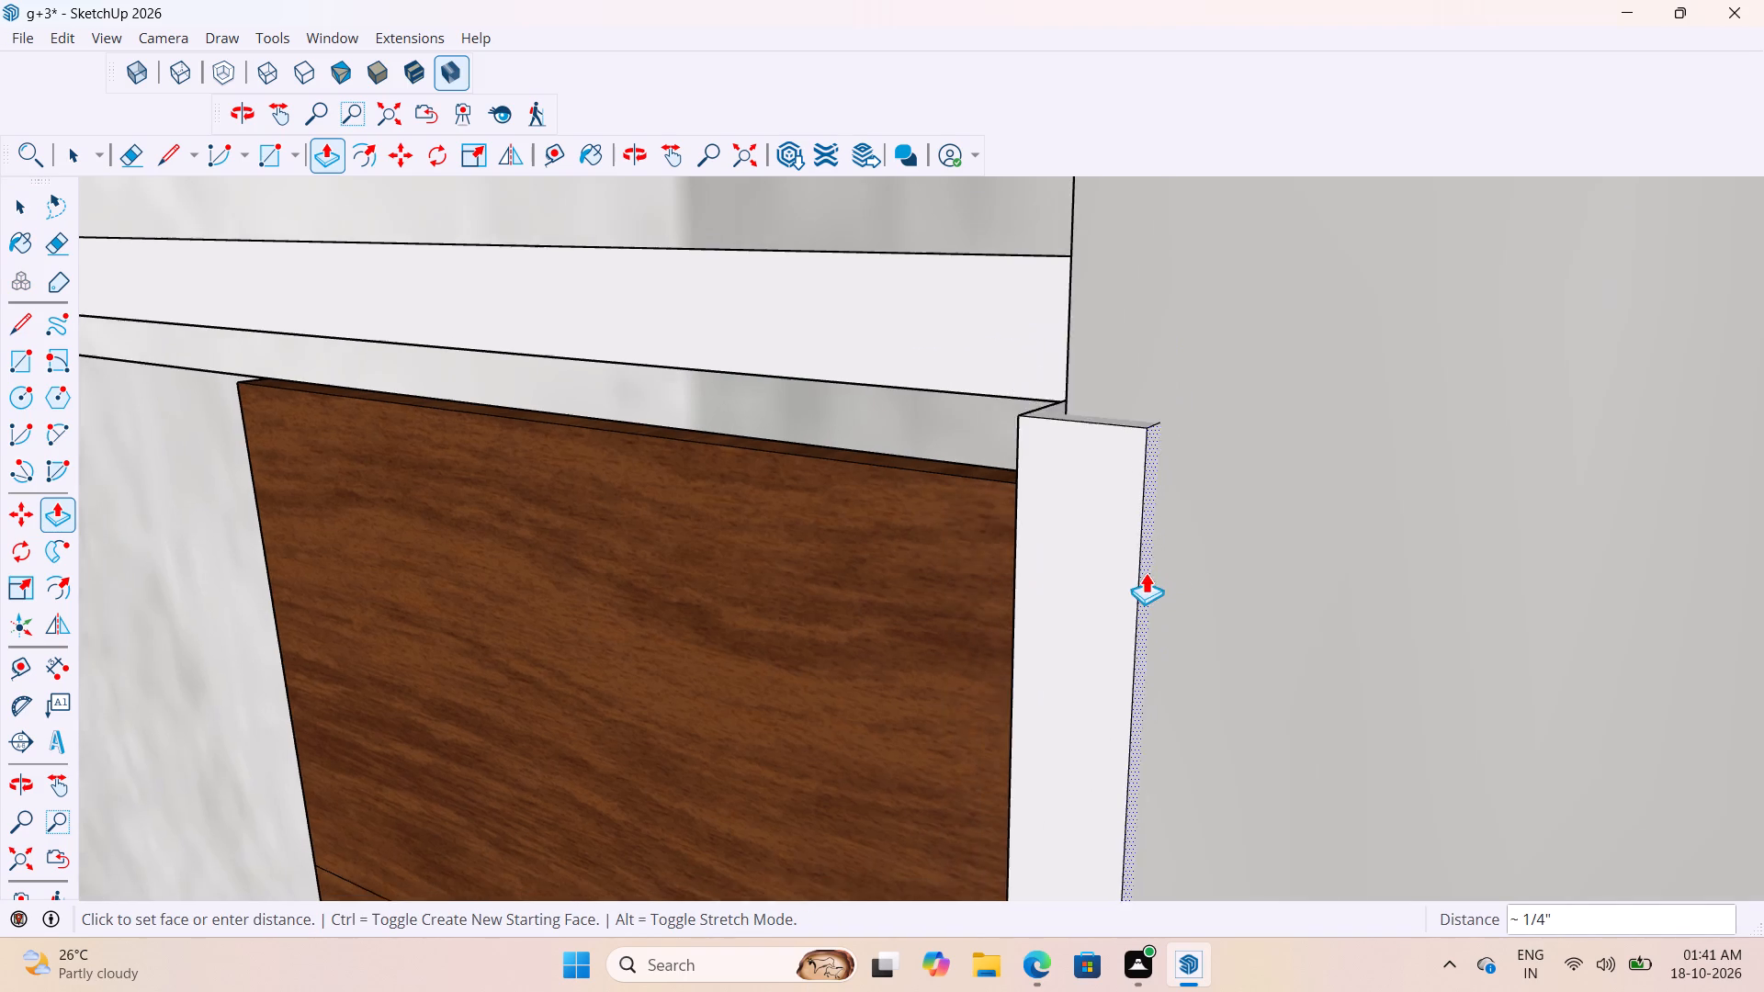
scroll(1146, 572, "down", 20)
scroll(1146, 572, "down", 20)
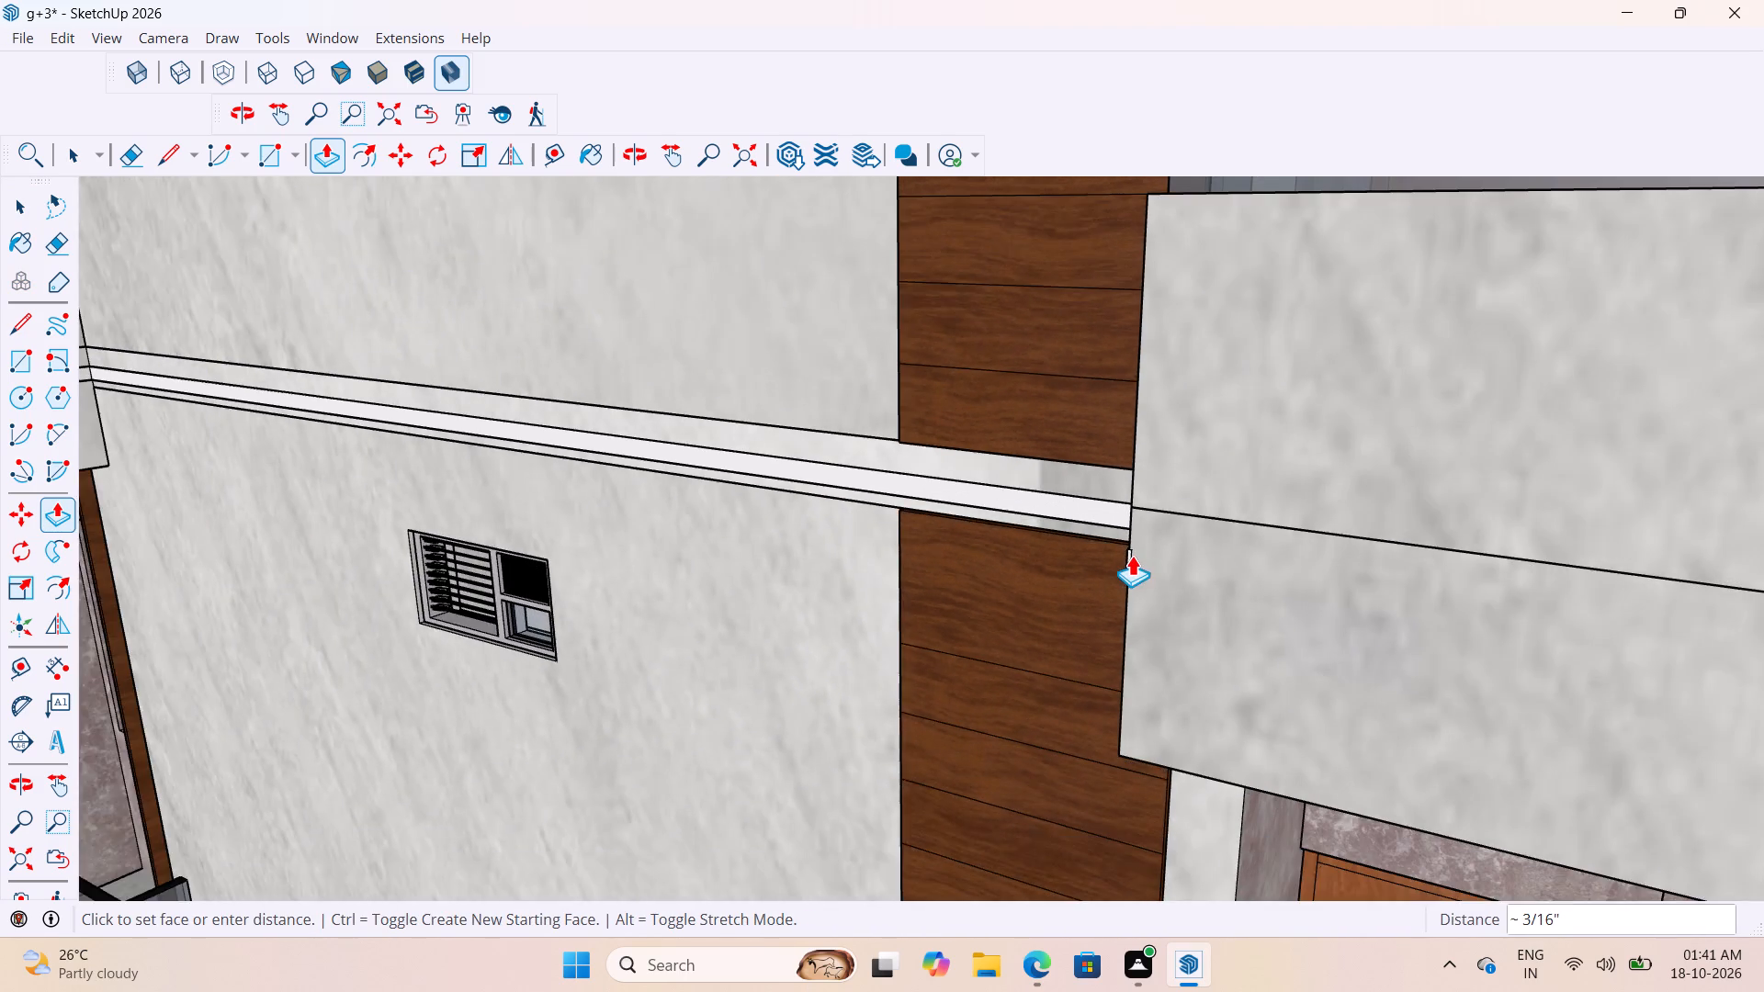
scroll(1132, 555, "down", 5)
scroll(1132, 554, "down", 19)
scroll(1250, 581, "up", 8)
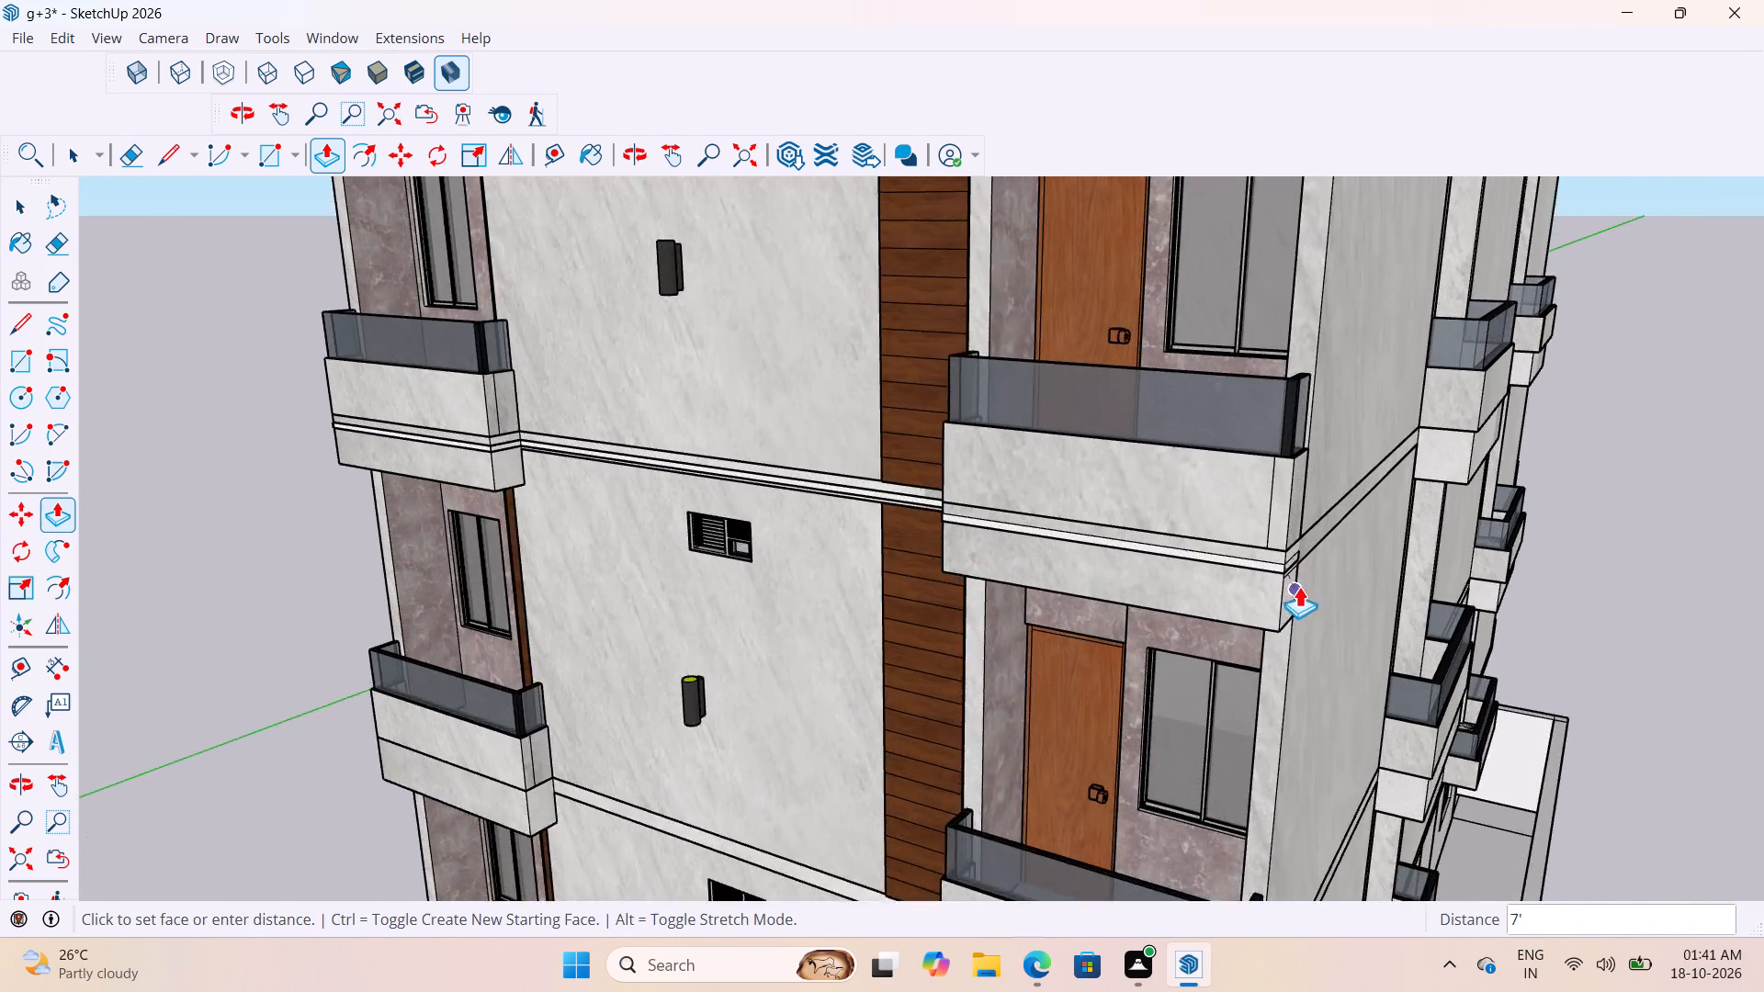
scroll(1299, 586, "up", 13)
scroll(1283, 534, "up", 9)
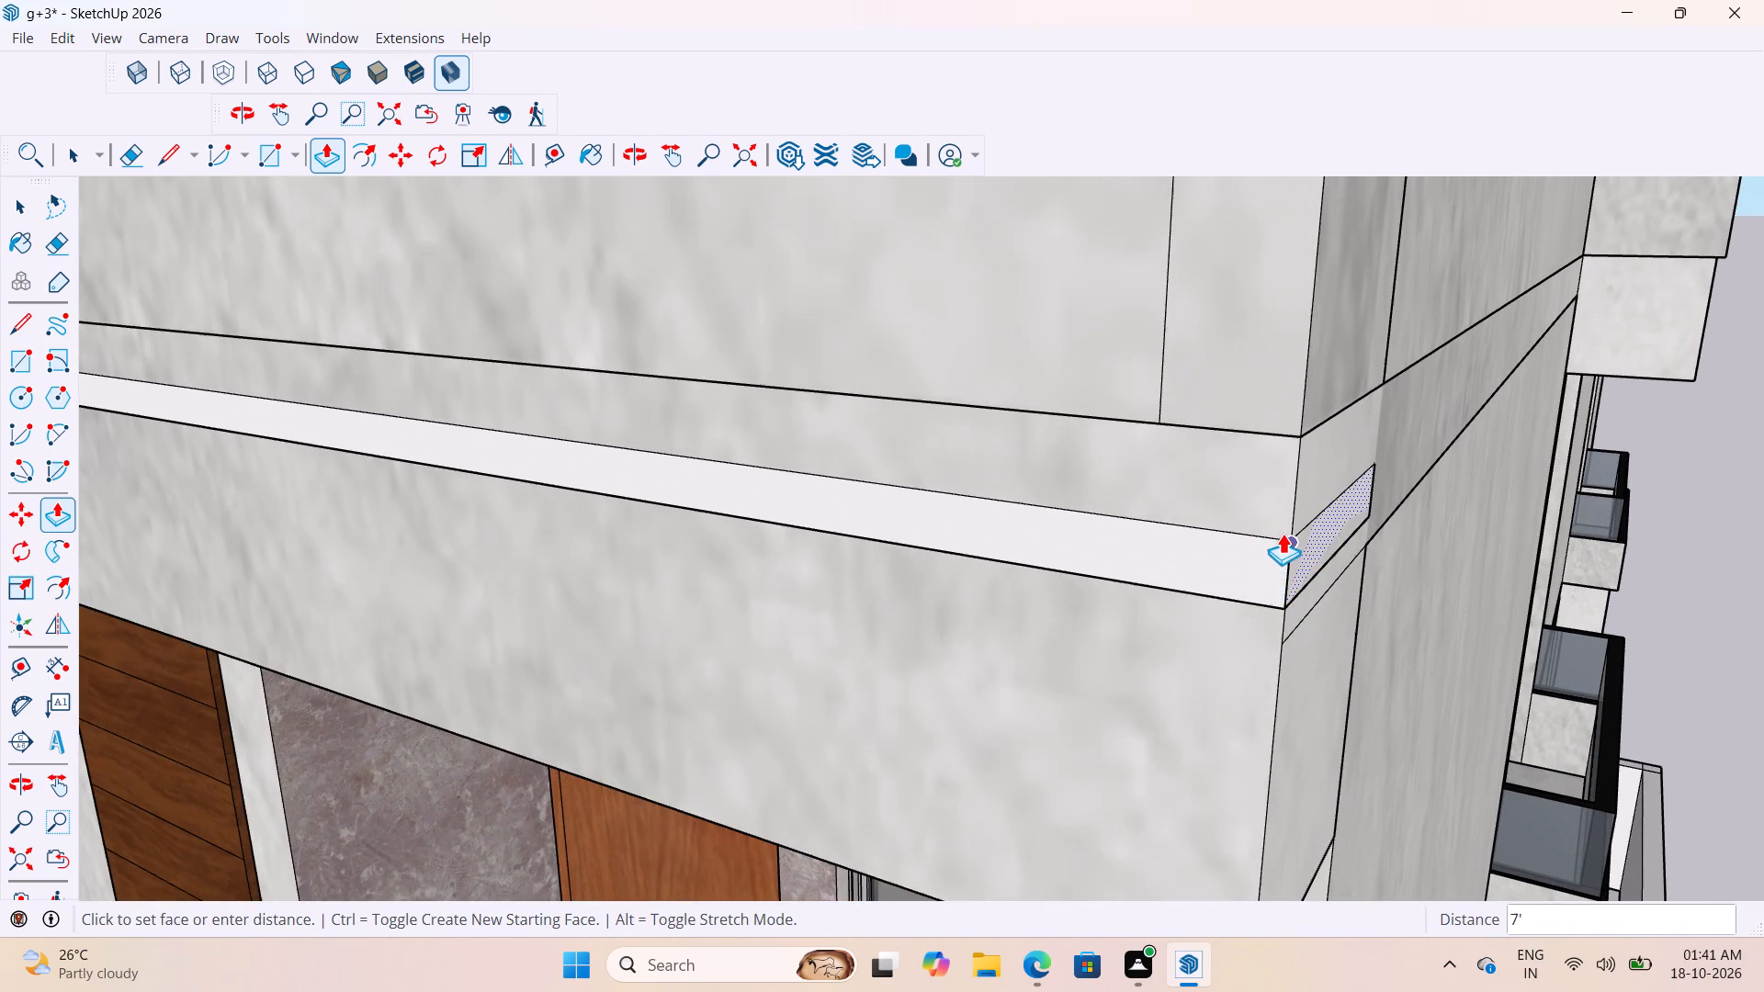
scroll(1283, 532, "up", 6)
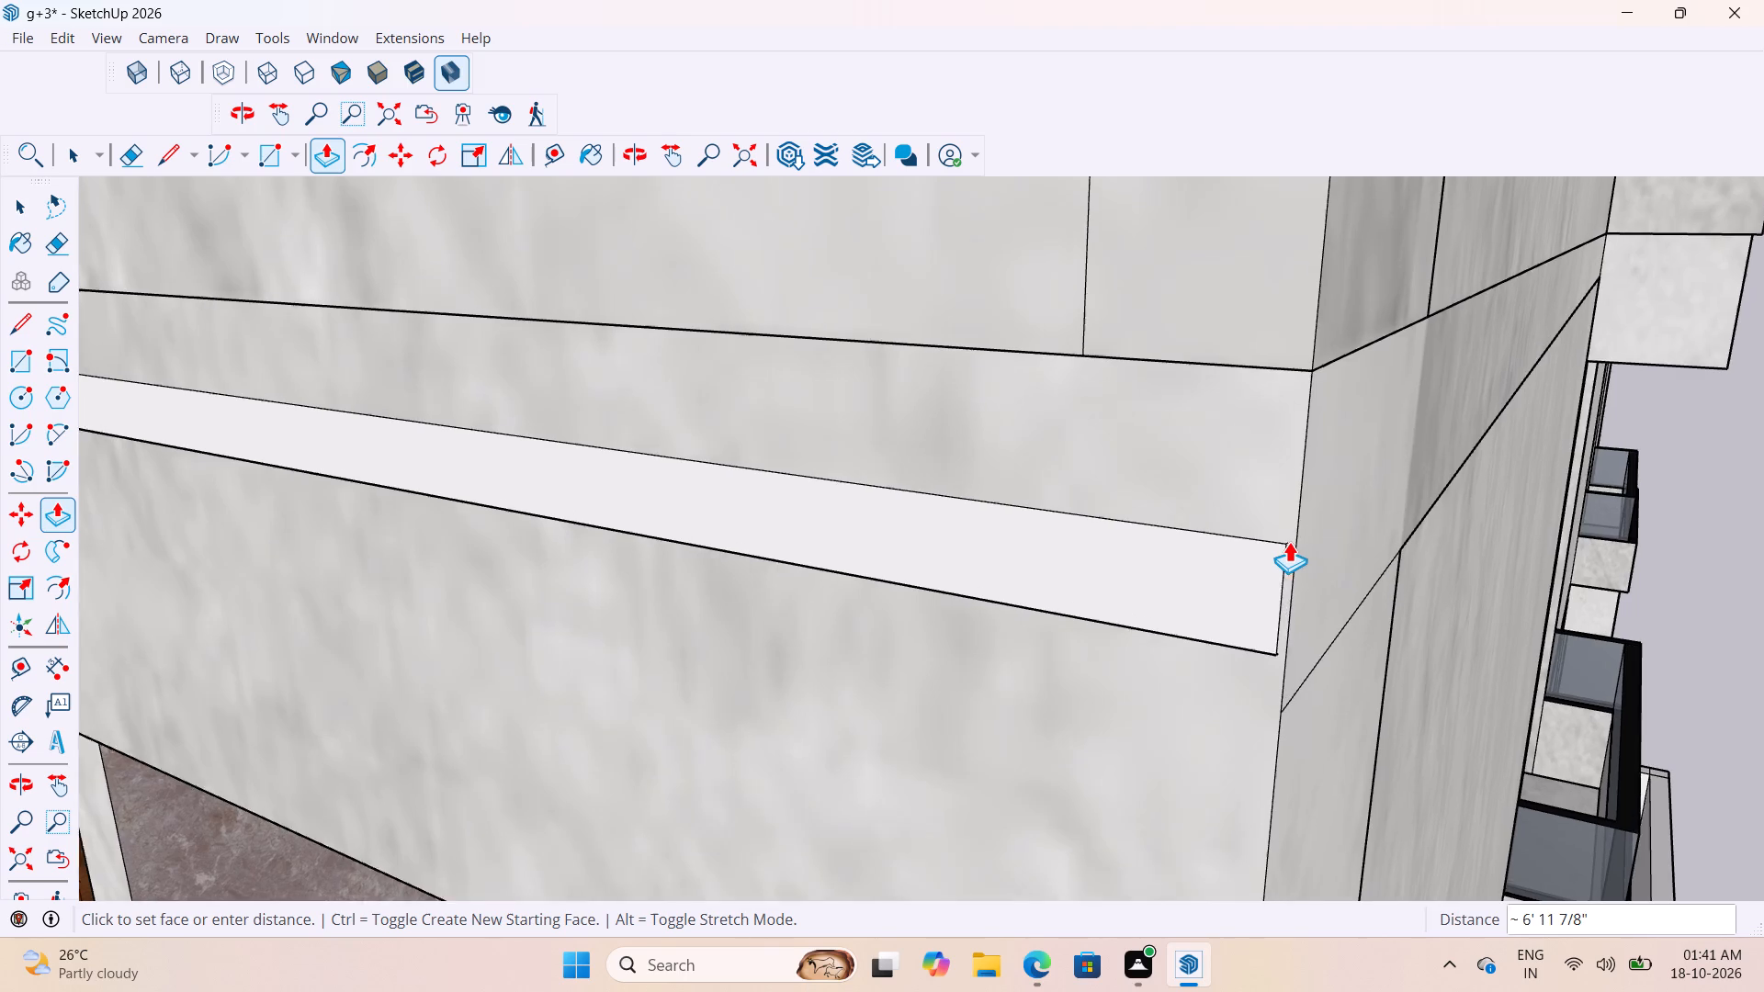
scroll(1289, 541, "up", 13)
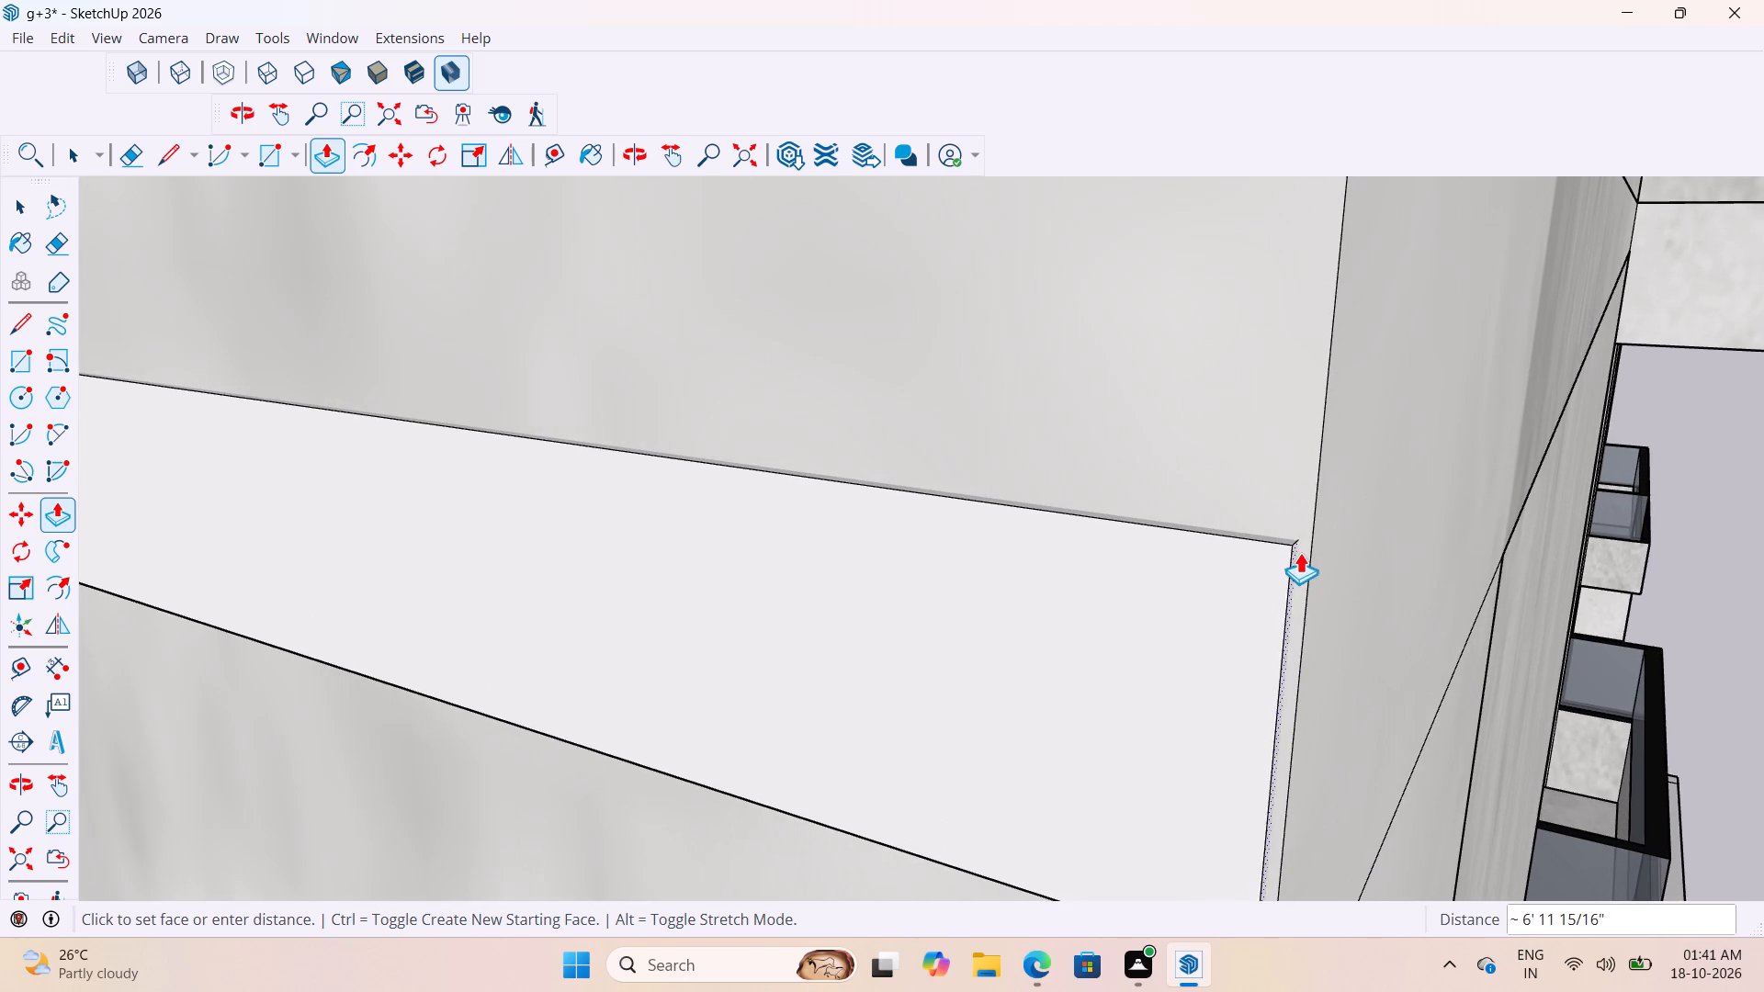
left_click(1307, 552)
scroll(1297, 563, "up", 3)
middle_click_drag(1302, 561, 1102, 630)
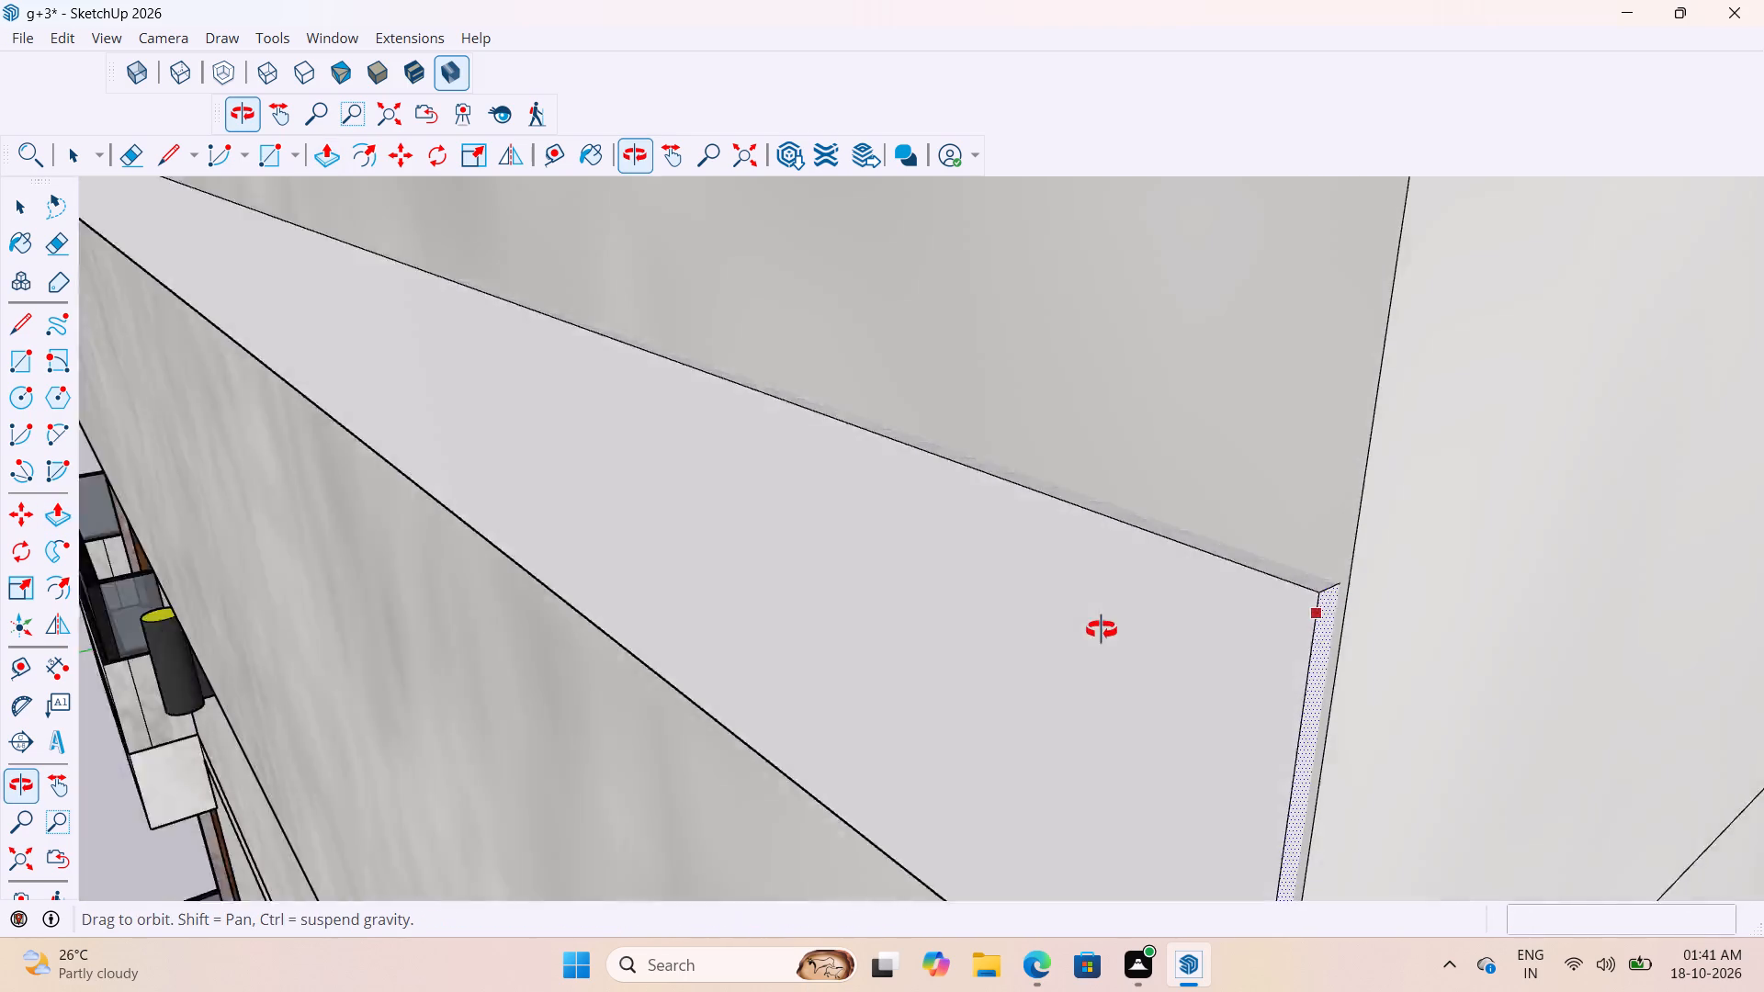
middle_click_drag(1102, 630, 1043, 674)
scroll(1121, 672, "down", 5)
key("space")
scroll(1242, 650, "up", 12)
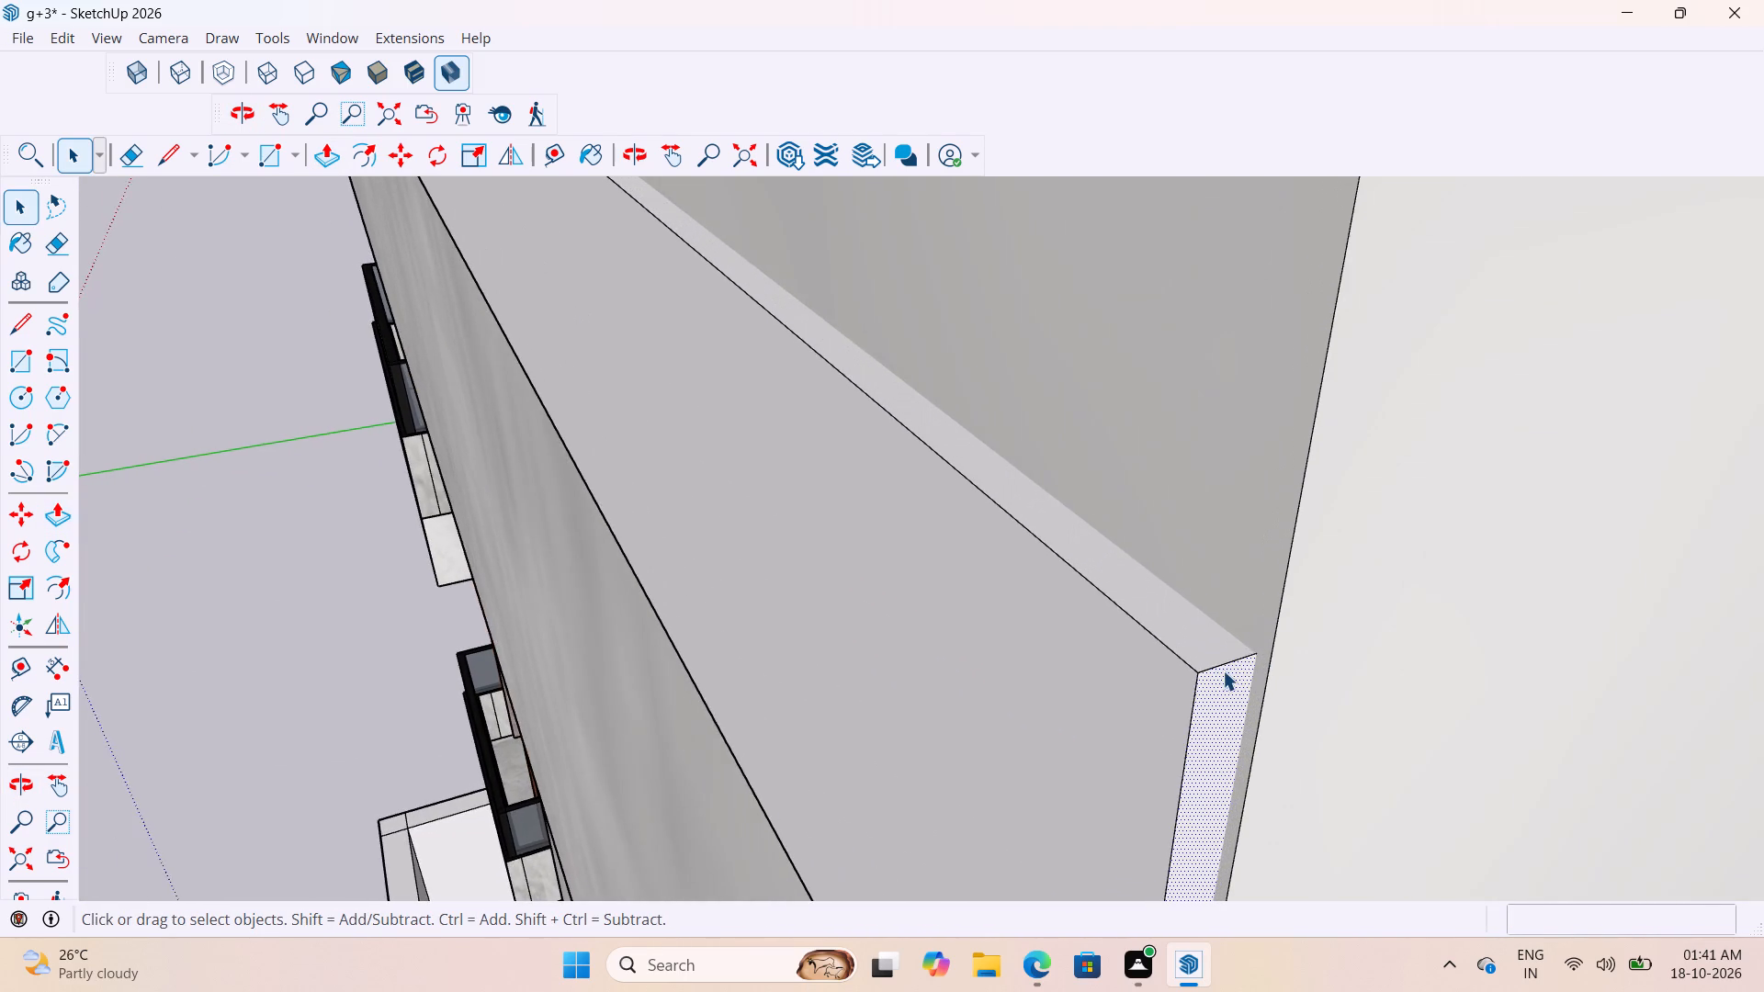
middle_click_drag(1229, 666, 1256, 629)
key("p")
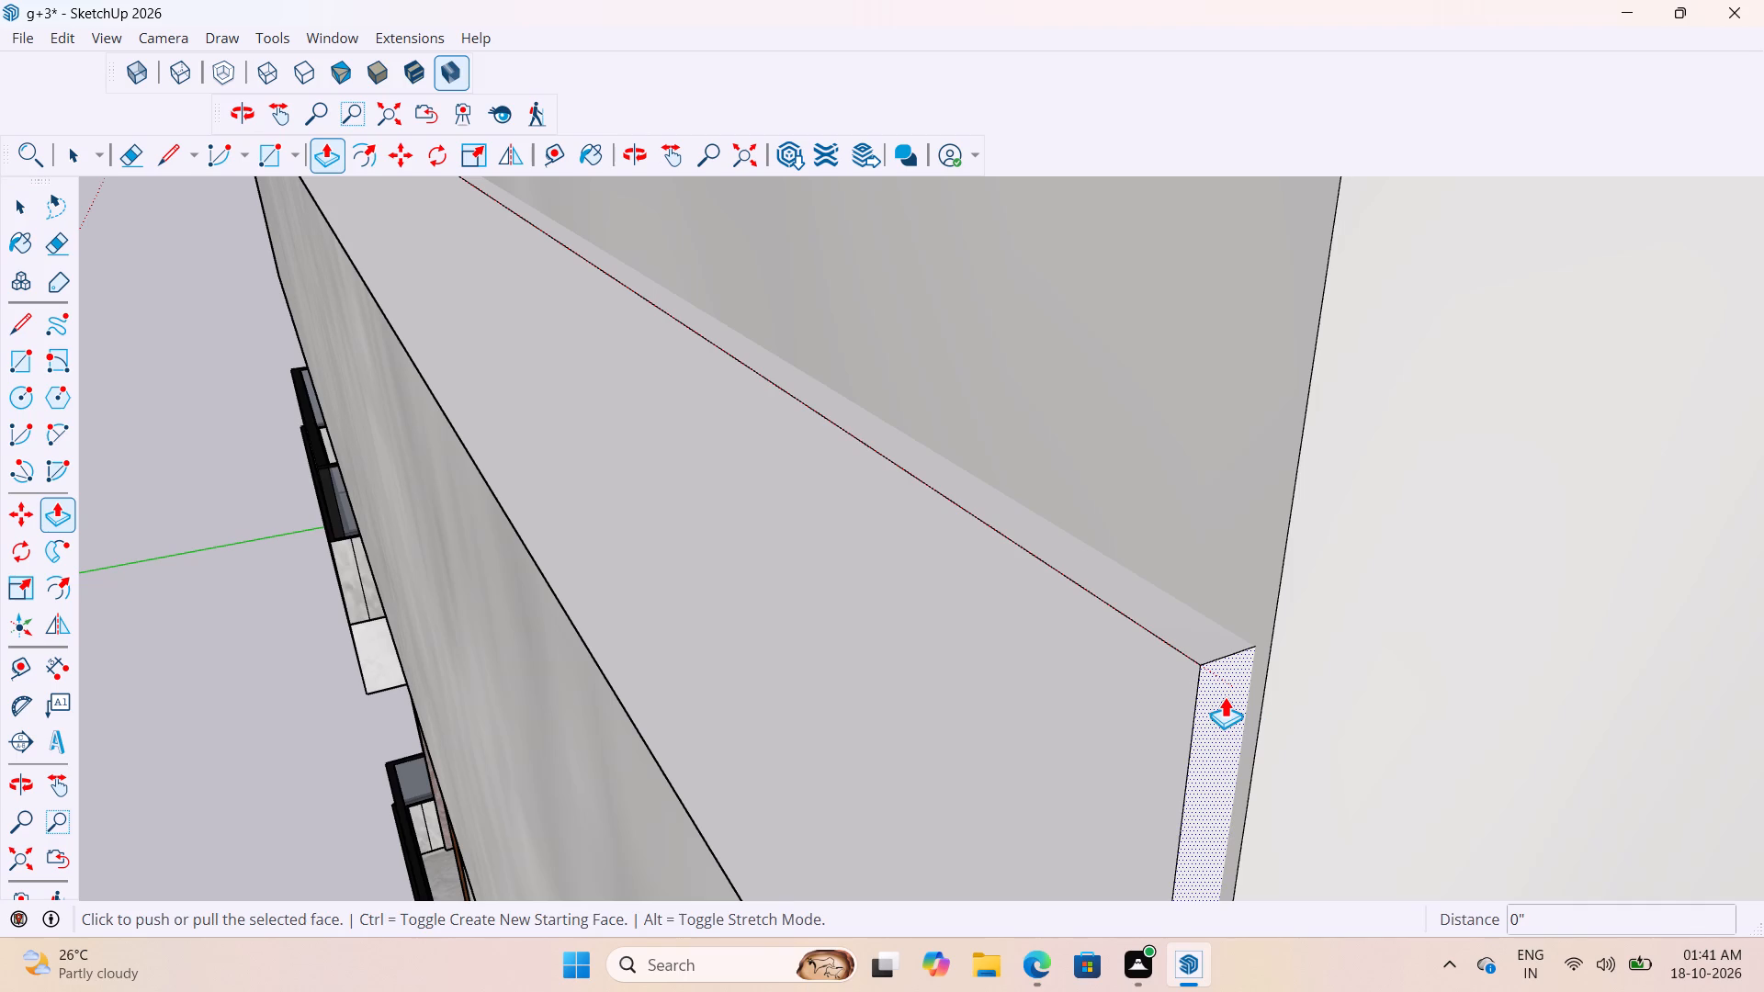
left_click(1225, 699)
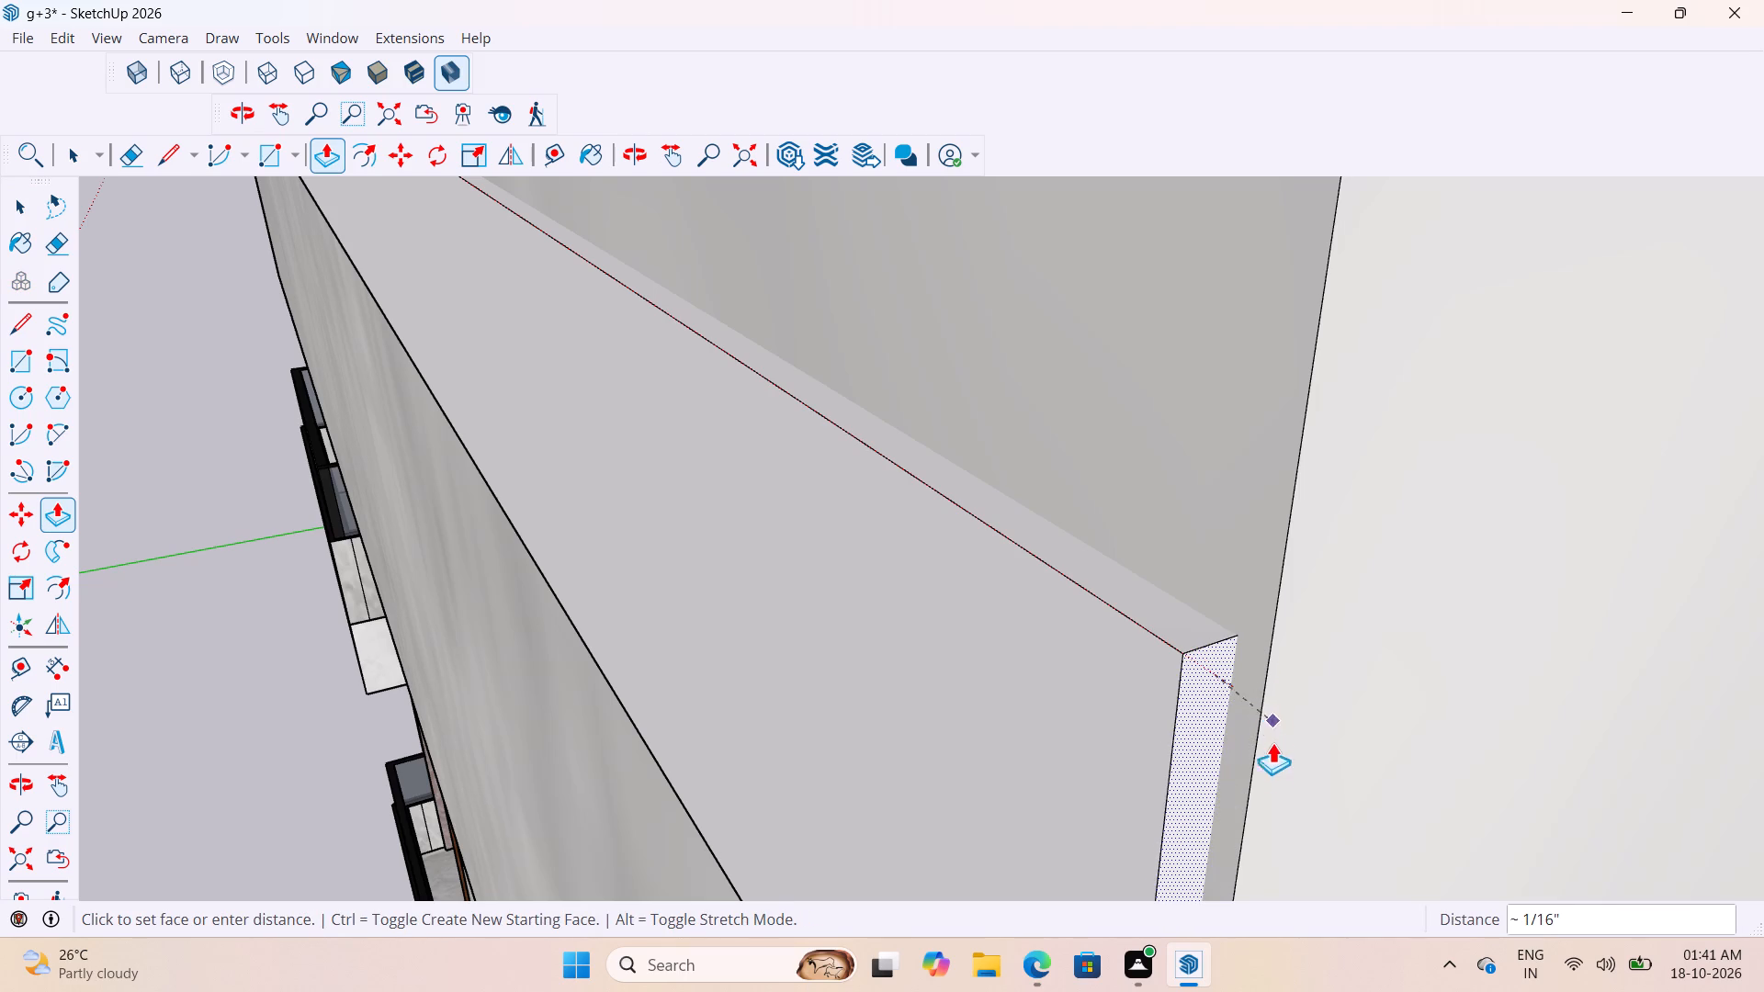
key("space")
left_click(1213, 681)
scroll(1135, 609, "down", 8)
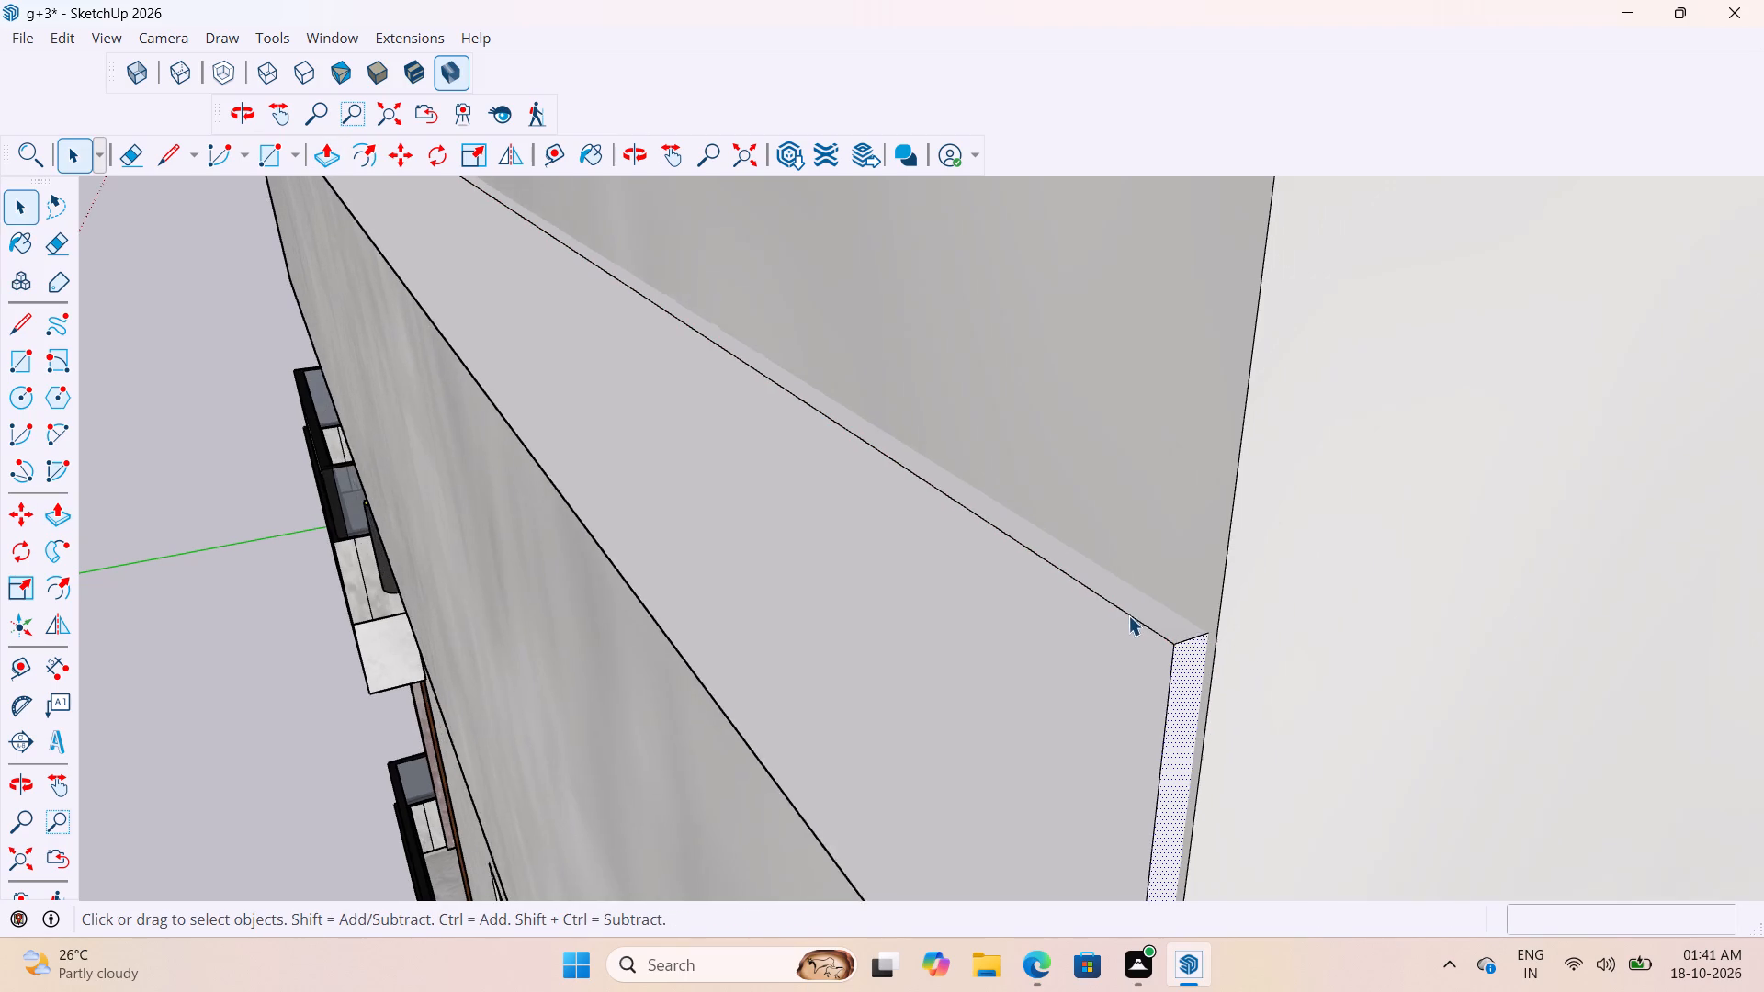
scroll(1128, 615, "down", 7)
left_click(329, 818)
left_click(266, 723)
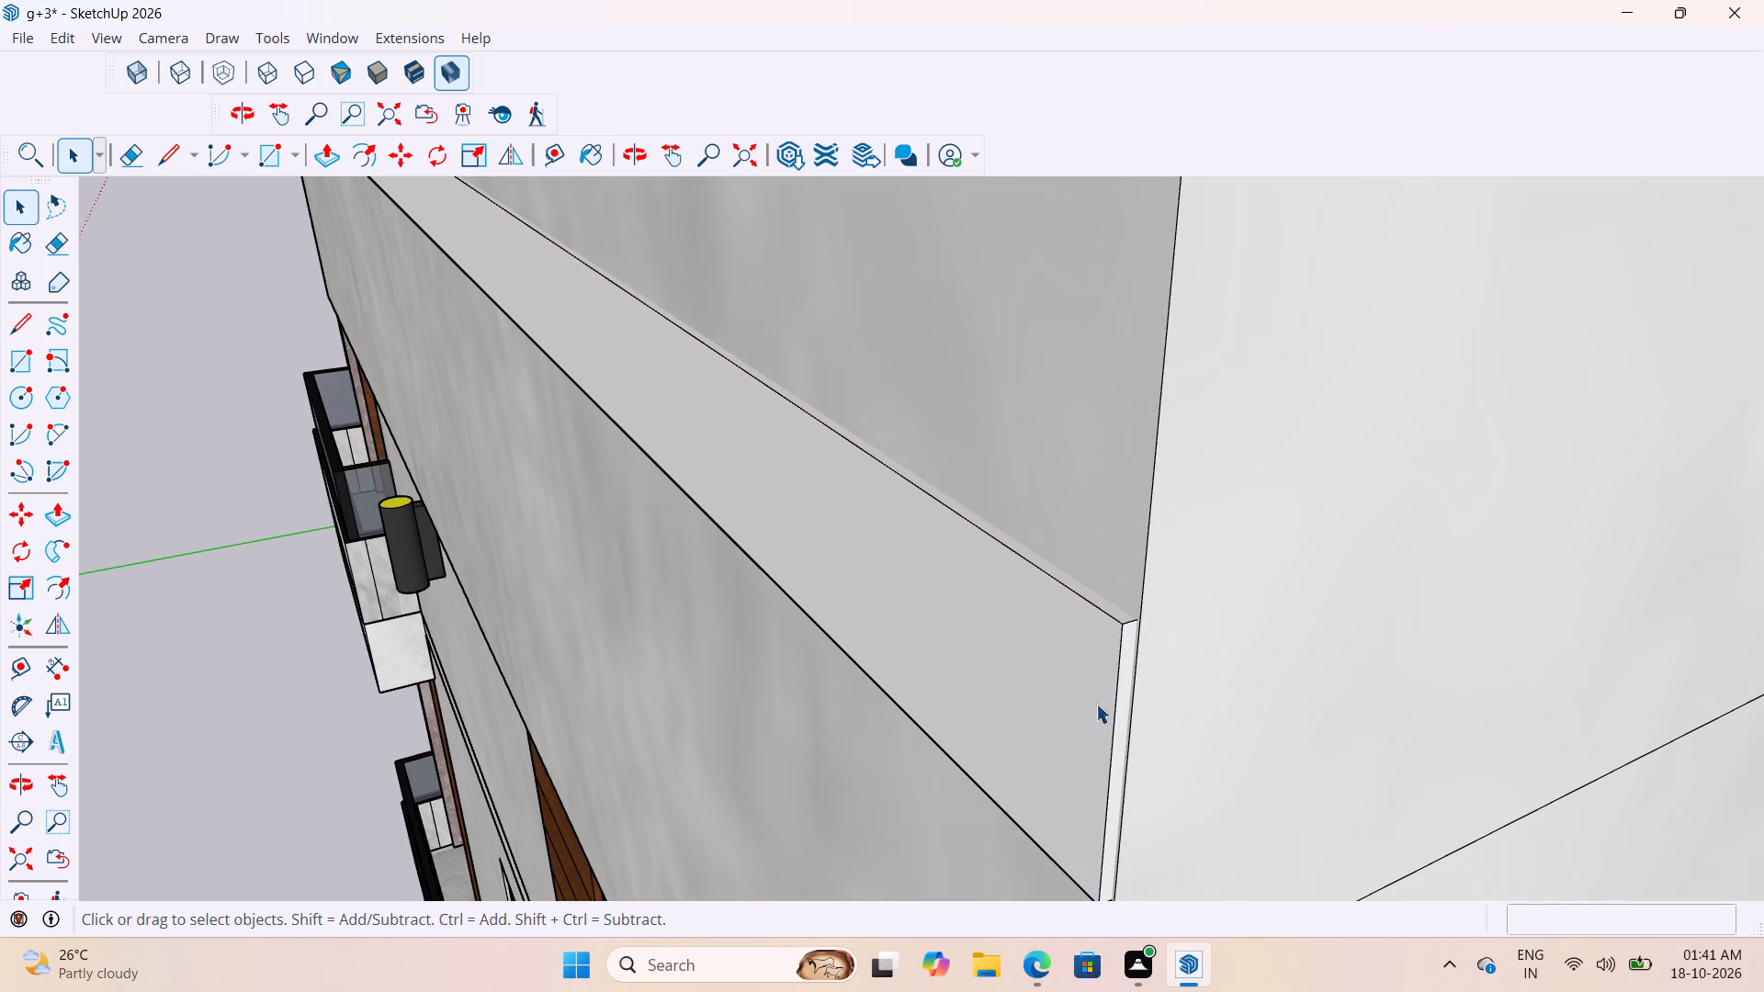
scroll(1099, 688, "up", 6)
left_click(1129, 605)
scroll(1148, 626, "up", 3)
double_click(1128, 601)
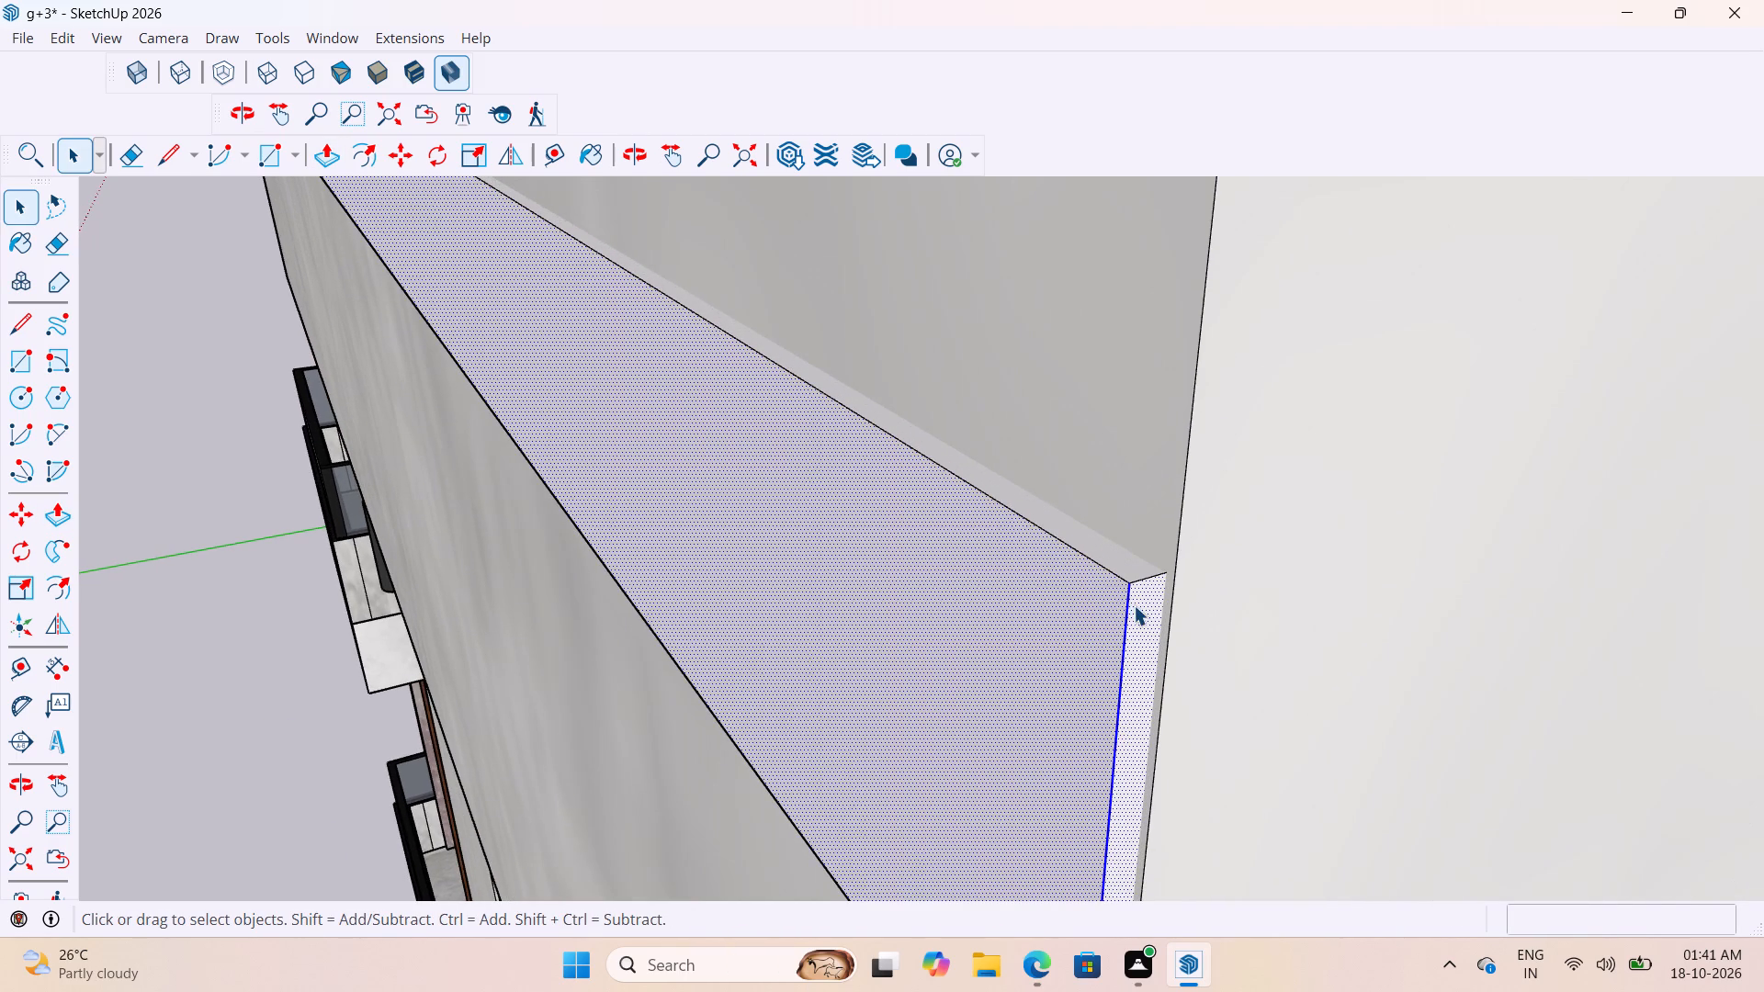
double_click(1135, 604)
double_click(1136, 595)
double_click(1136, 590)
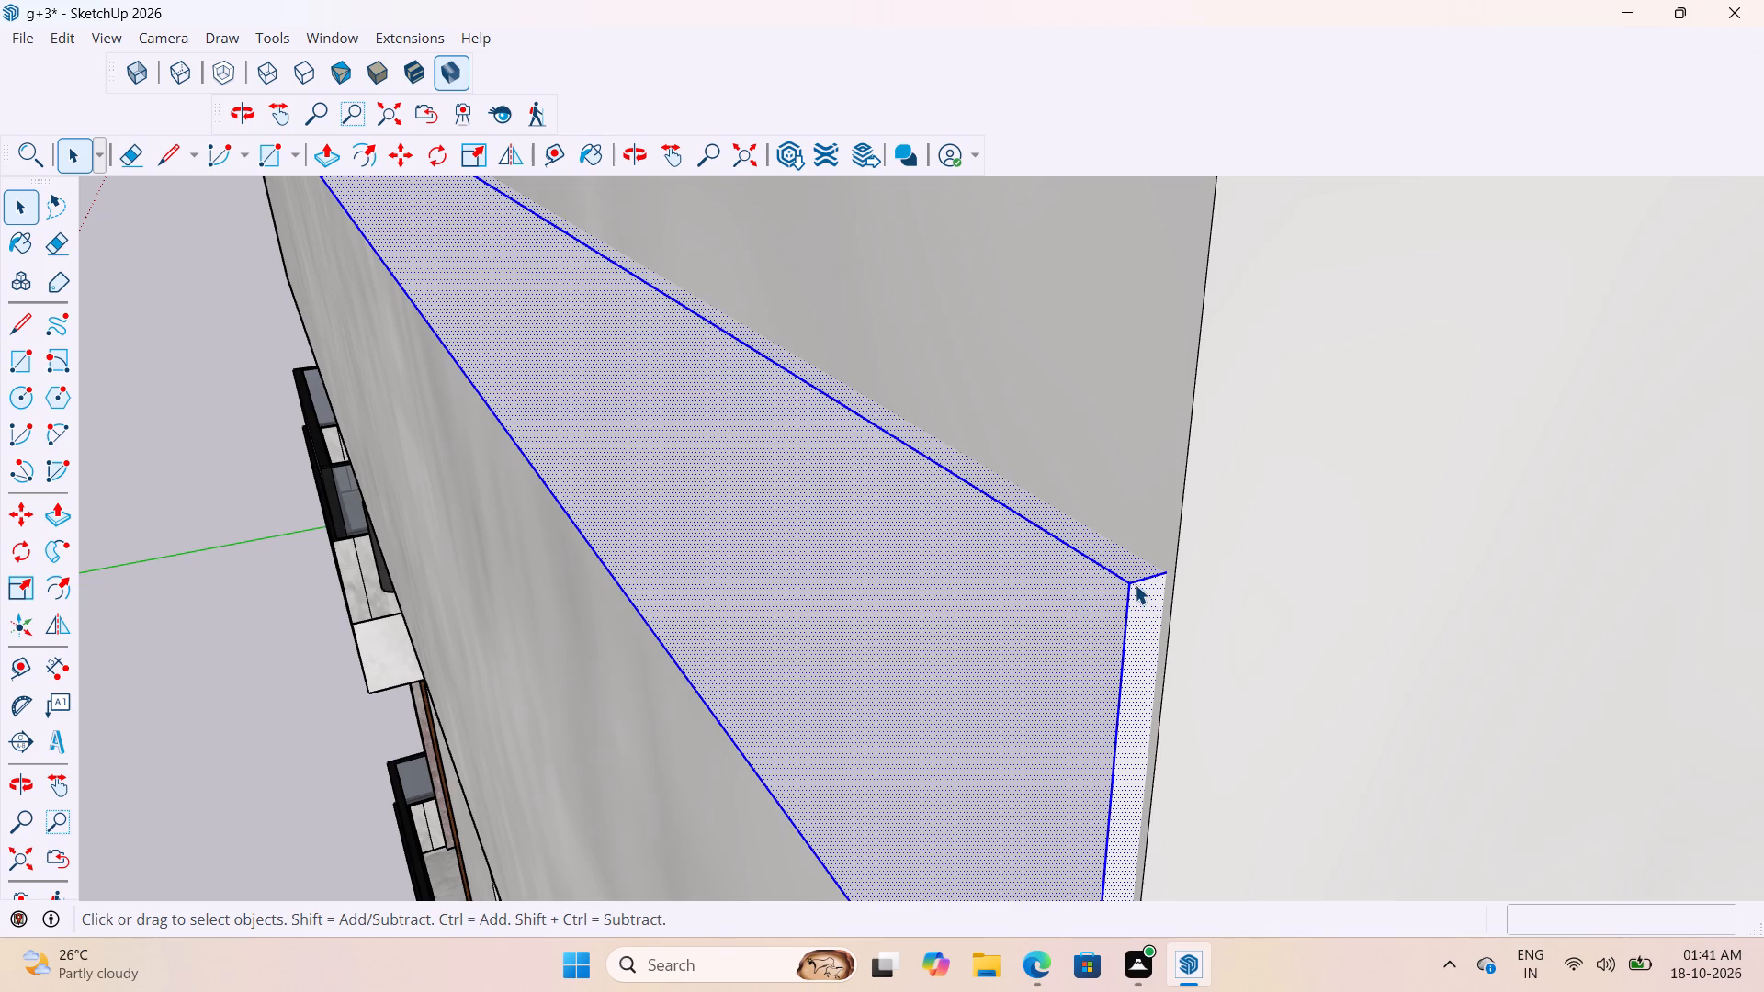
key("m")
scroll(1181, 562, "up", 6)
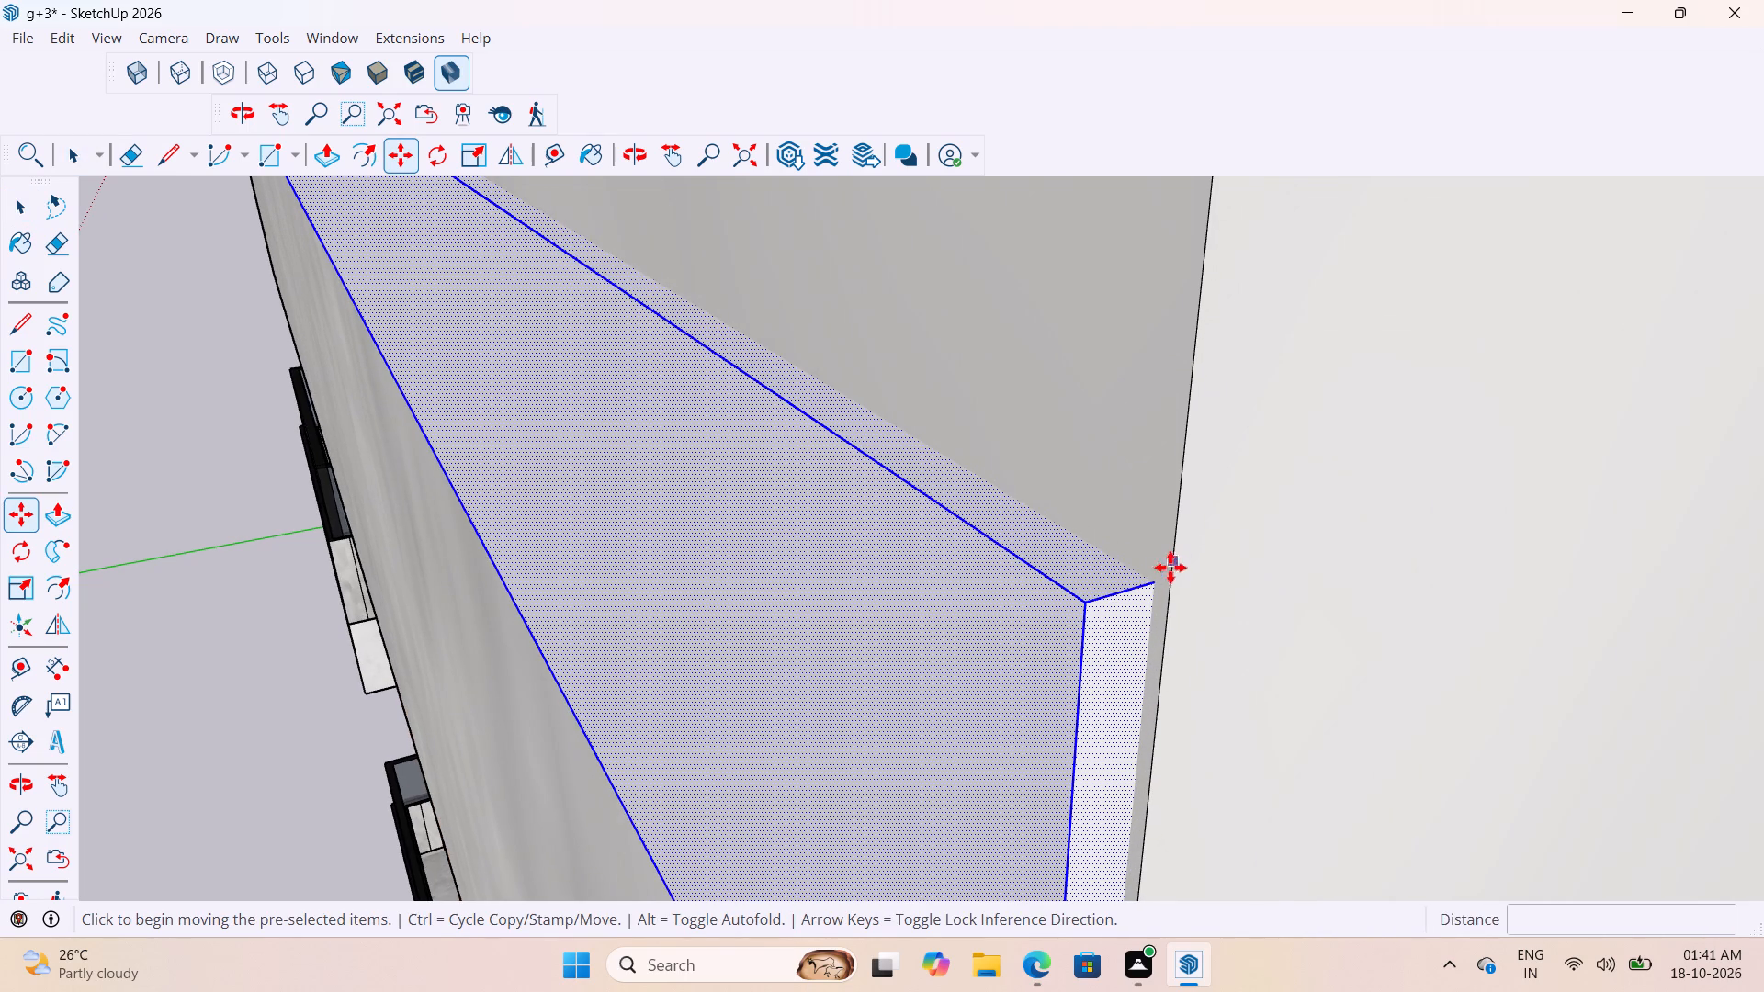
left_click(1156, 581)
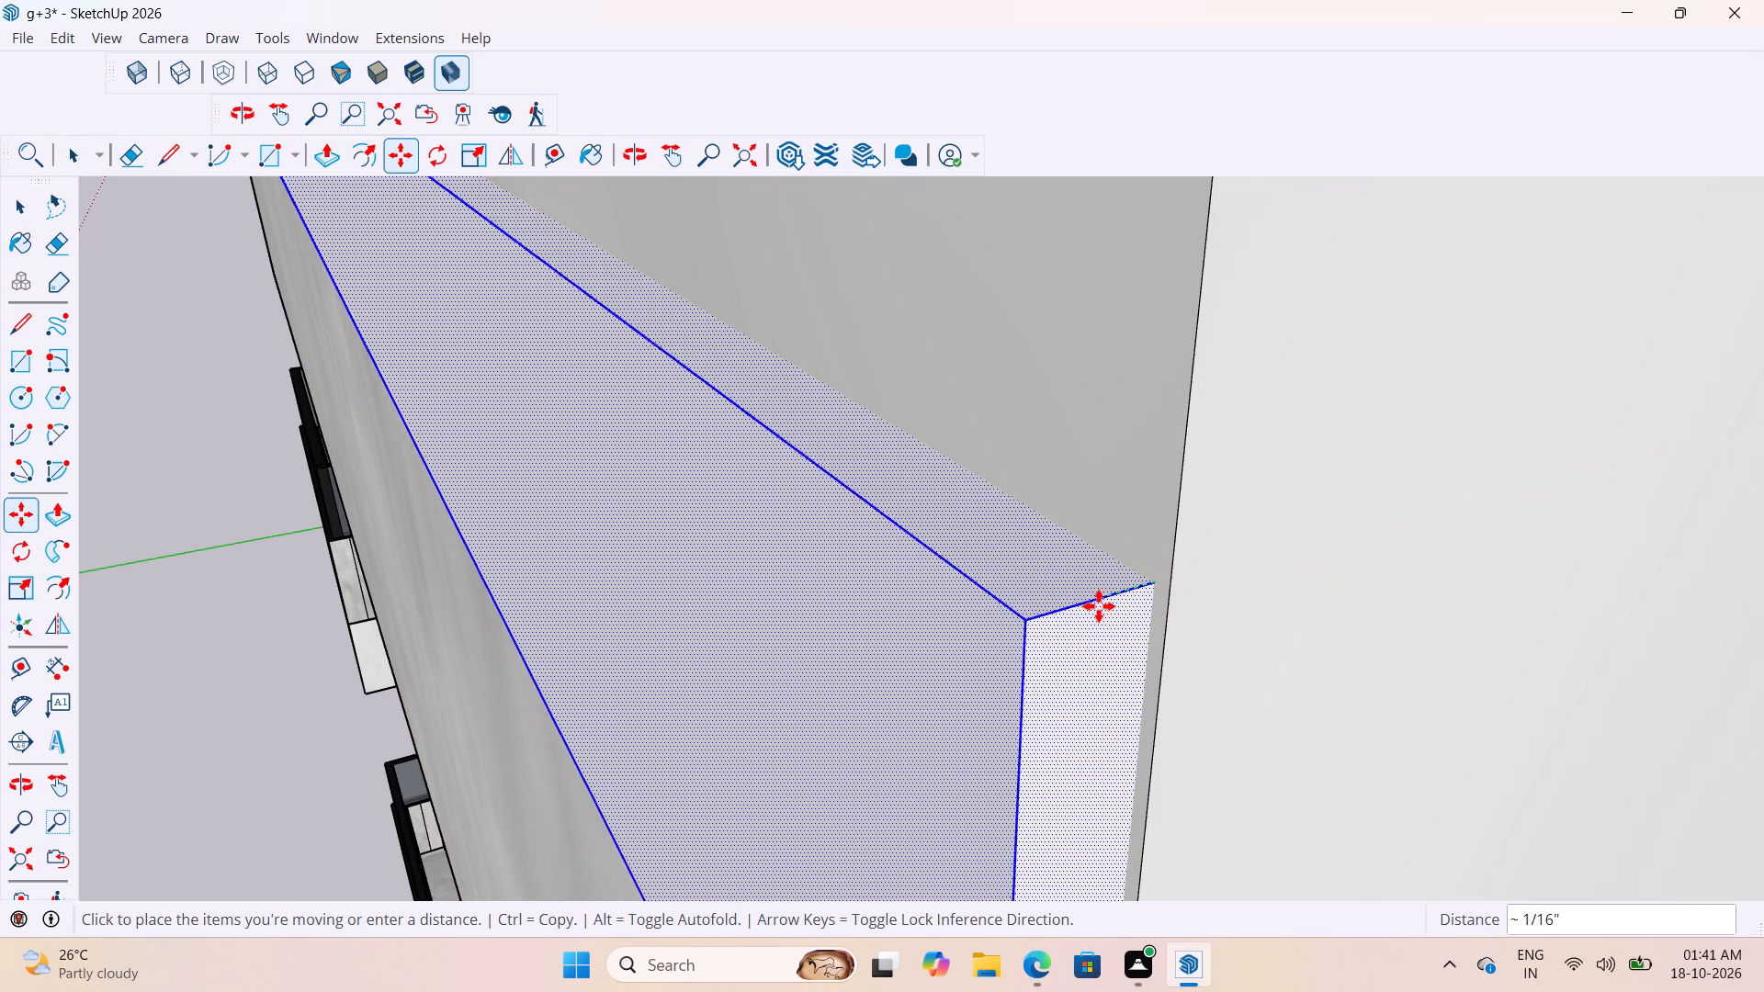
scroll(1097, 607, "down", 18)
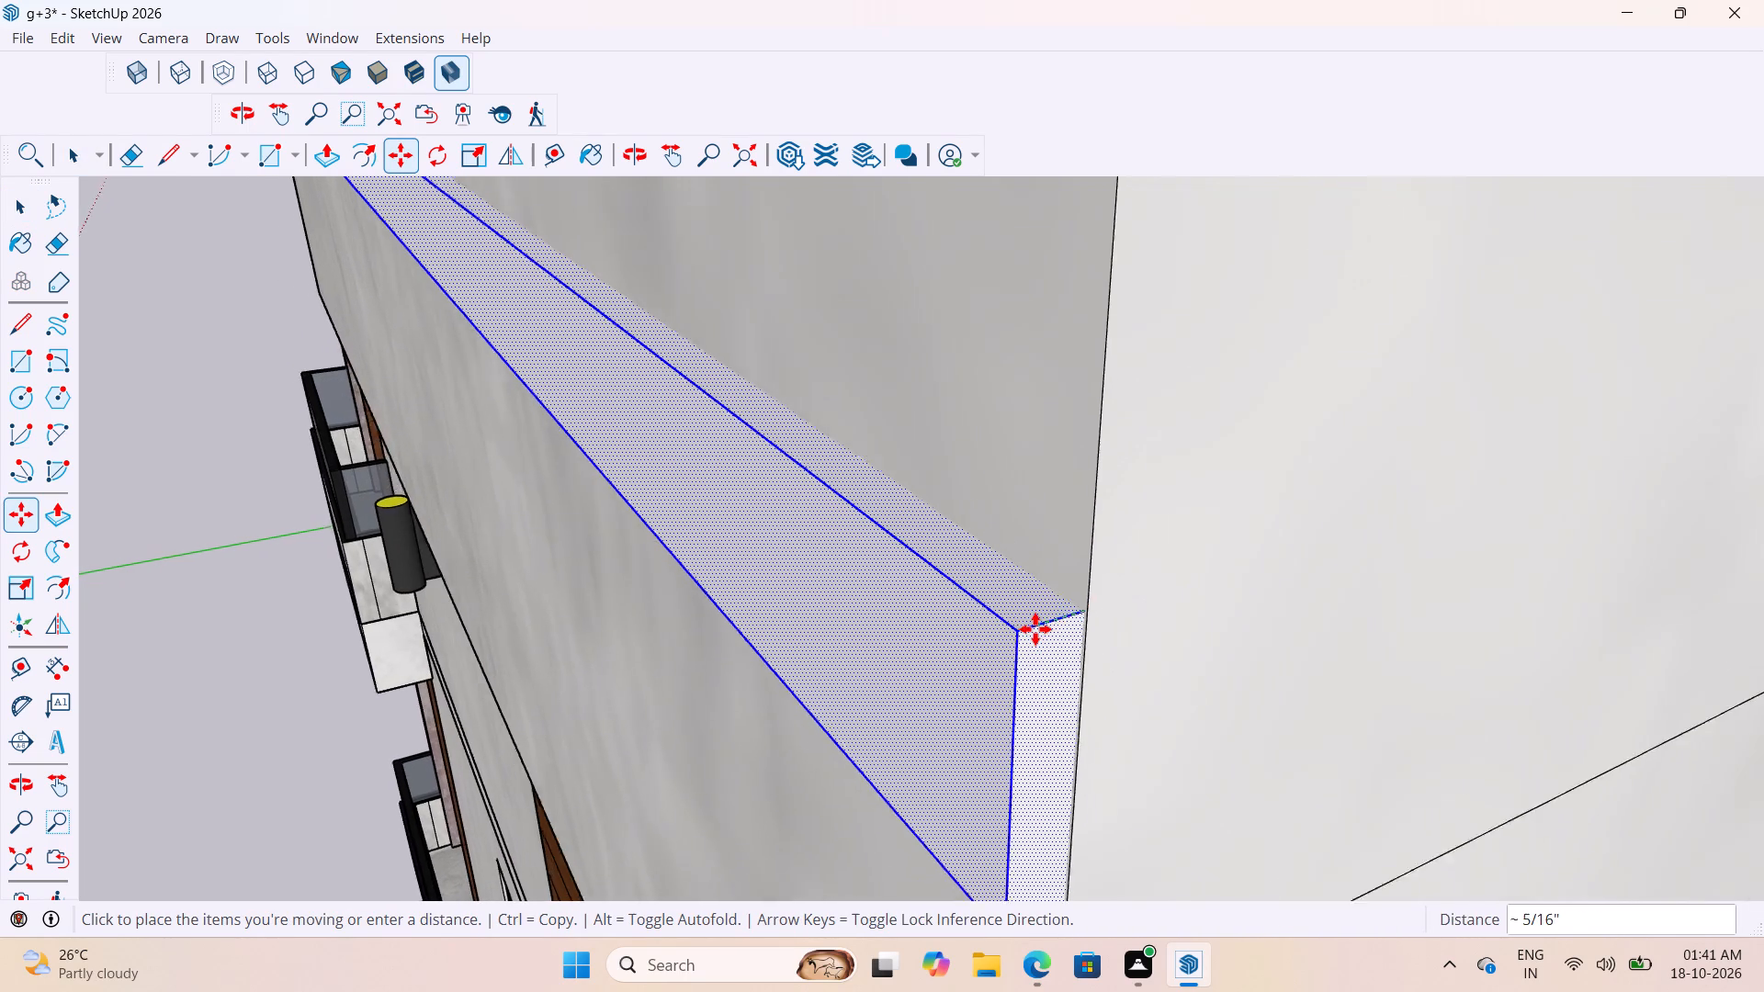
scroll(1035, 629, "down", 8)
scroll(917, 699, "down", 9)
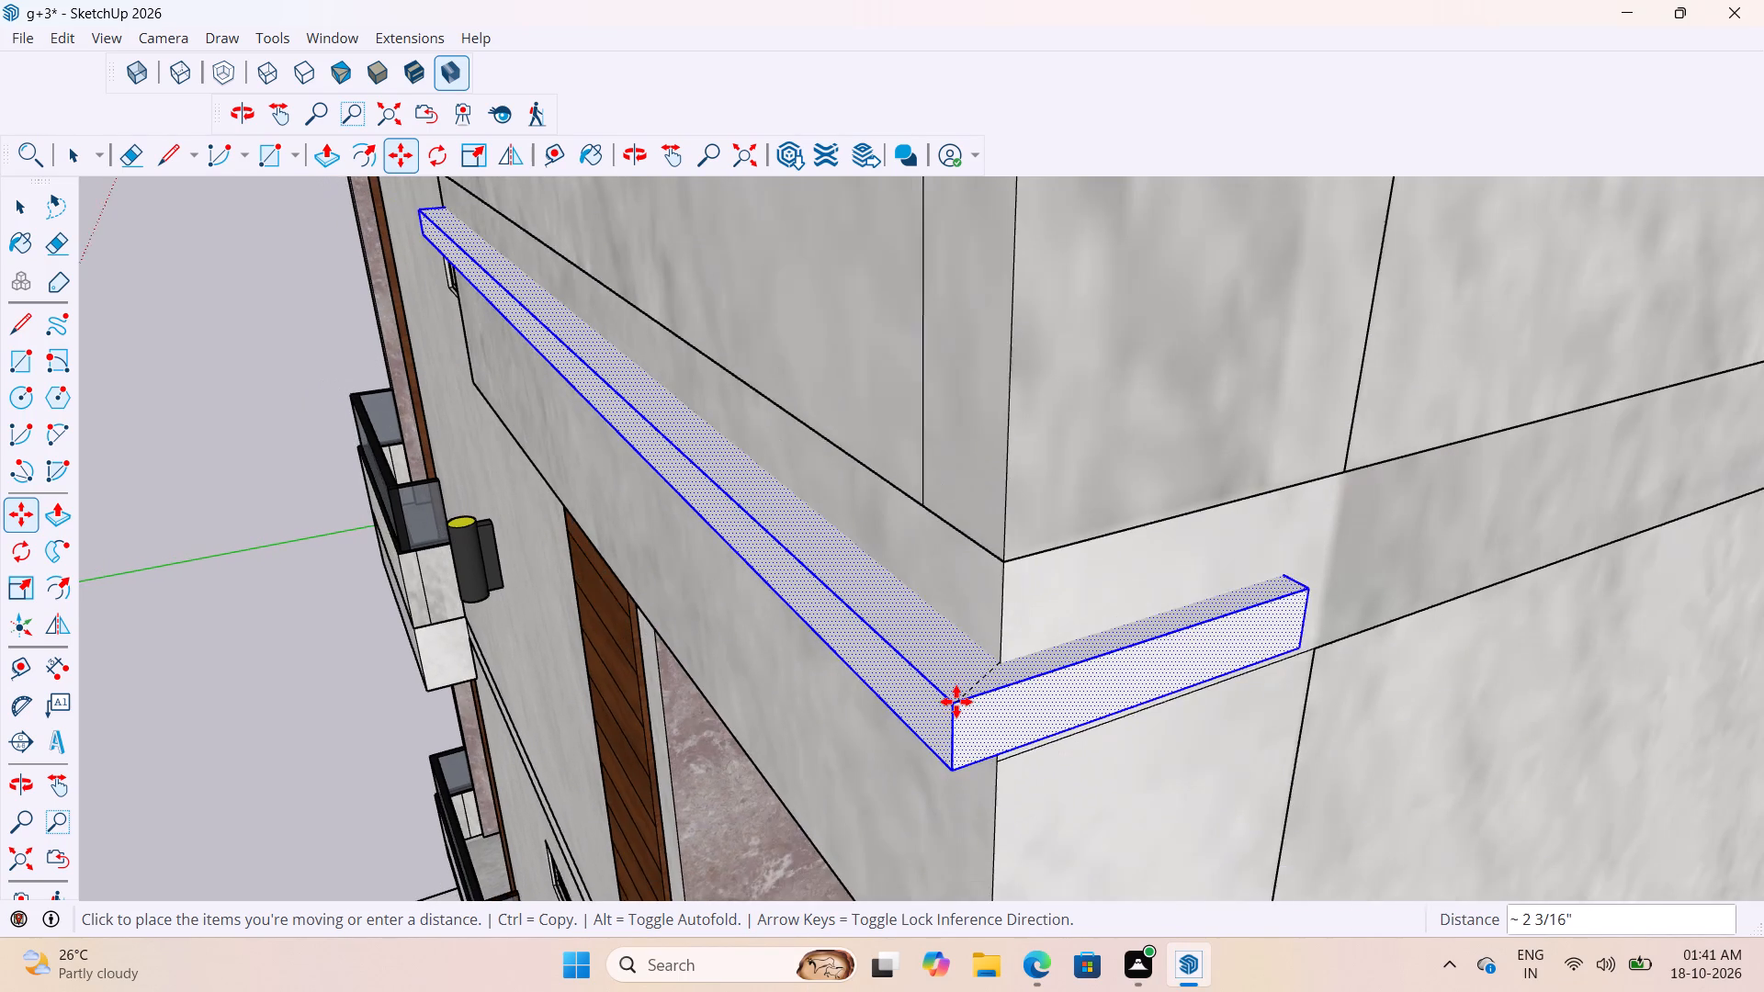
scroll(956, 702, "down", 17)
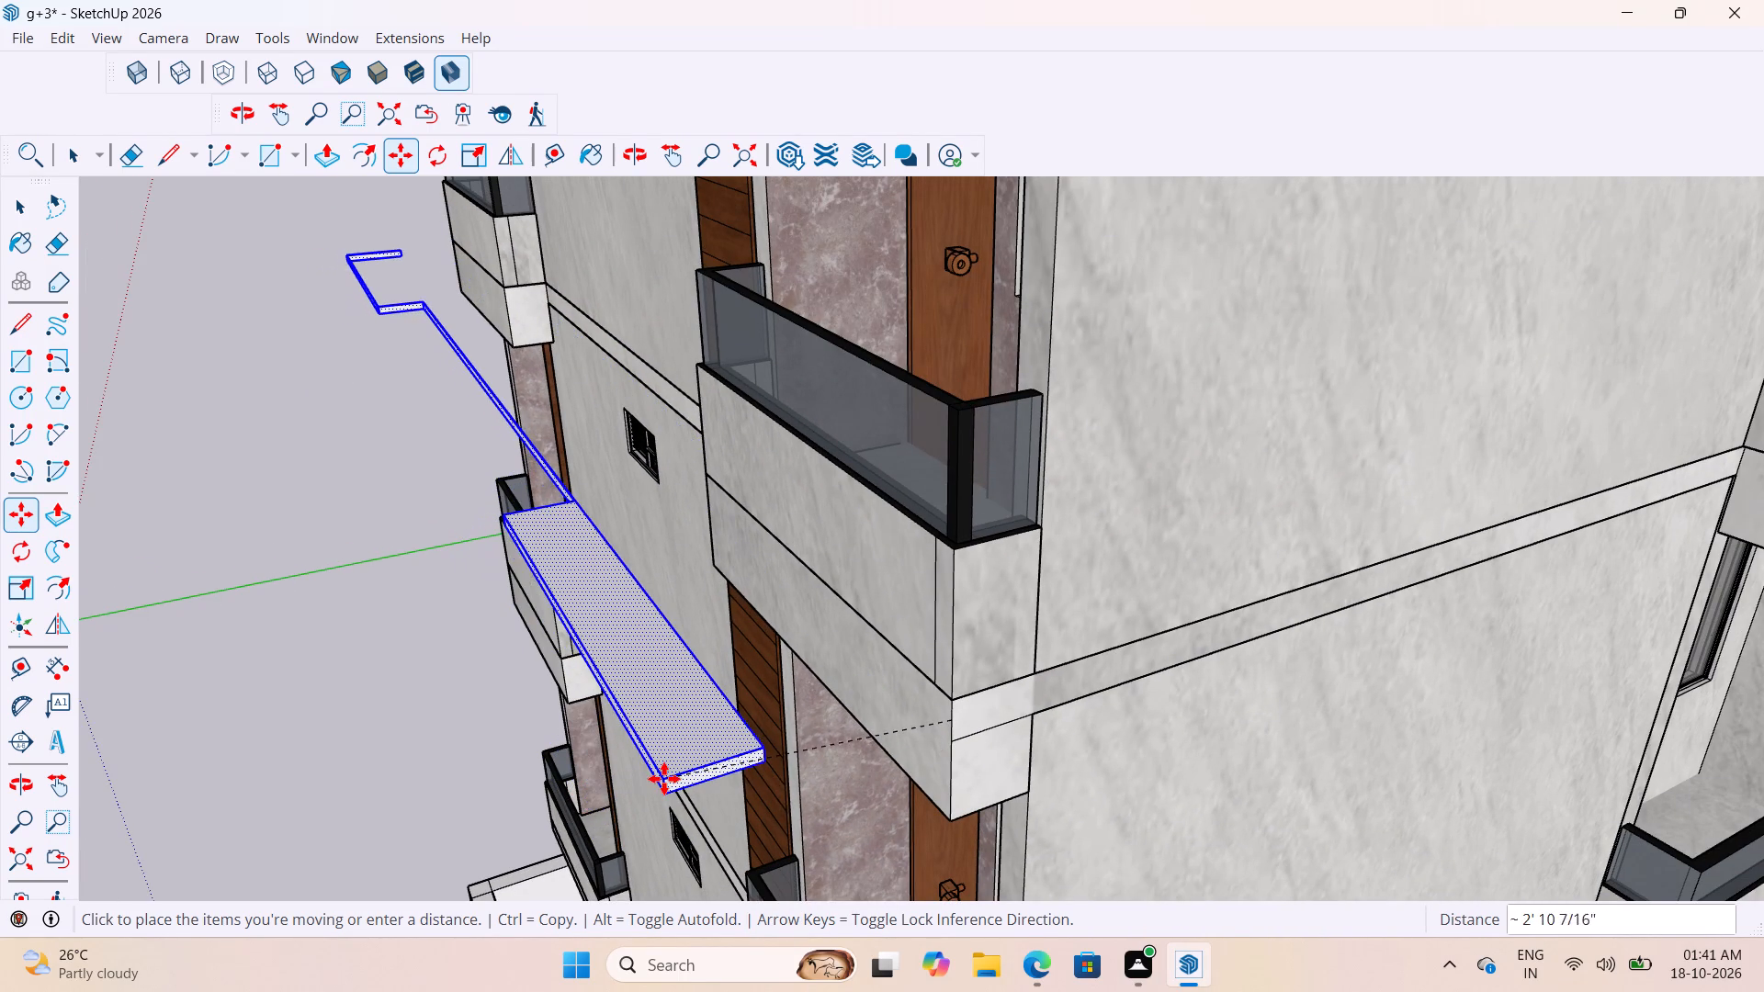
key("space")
Examine the strip along the balcony front and how its thin end face meets the balcony's front corner.
scroll(877, 693, "up", 3)
middle_click_drag(927, 659, 1068, 589)
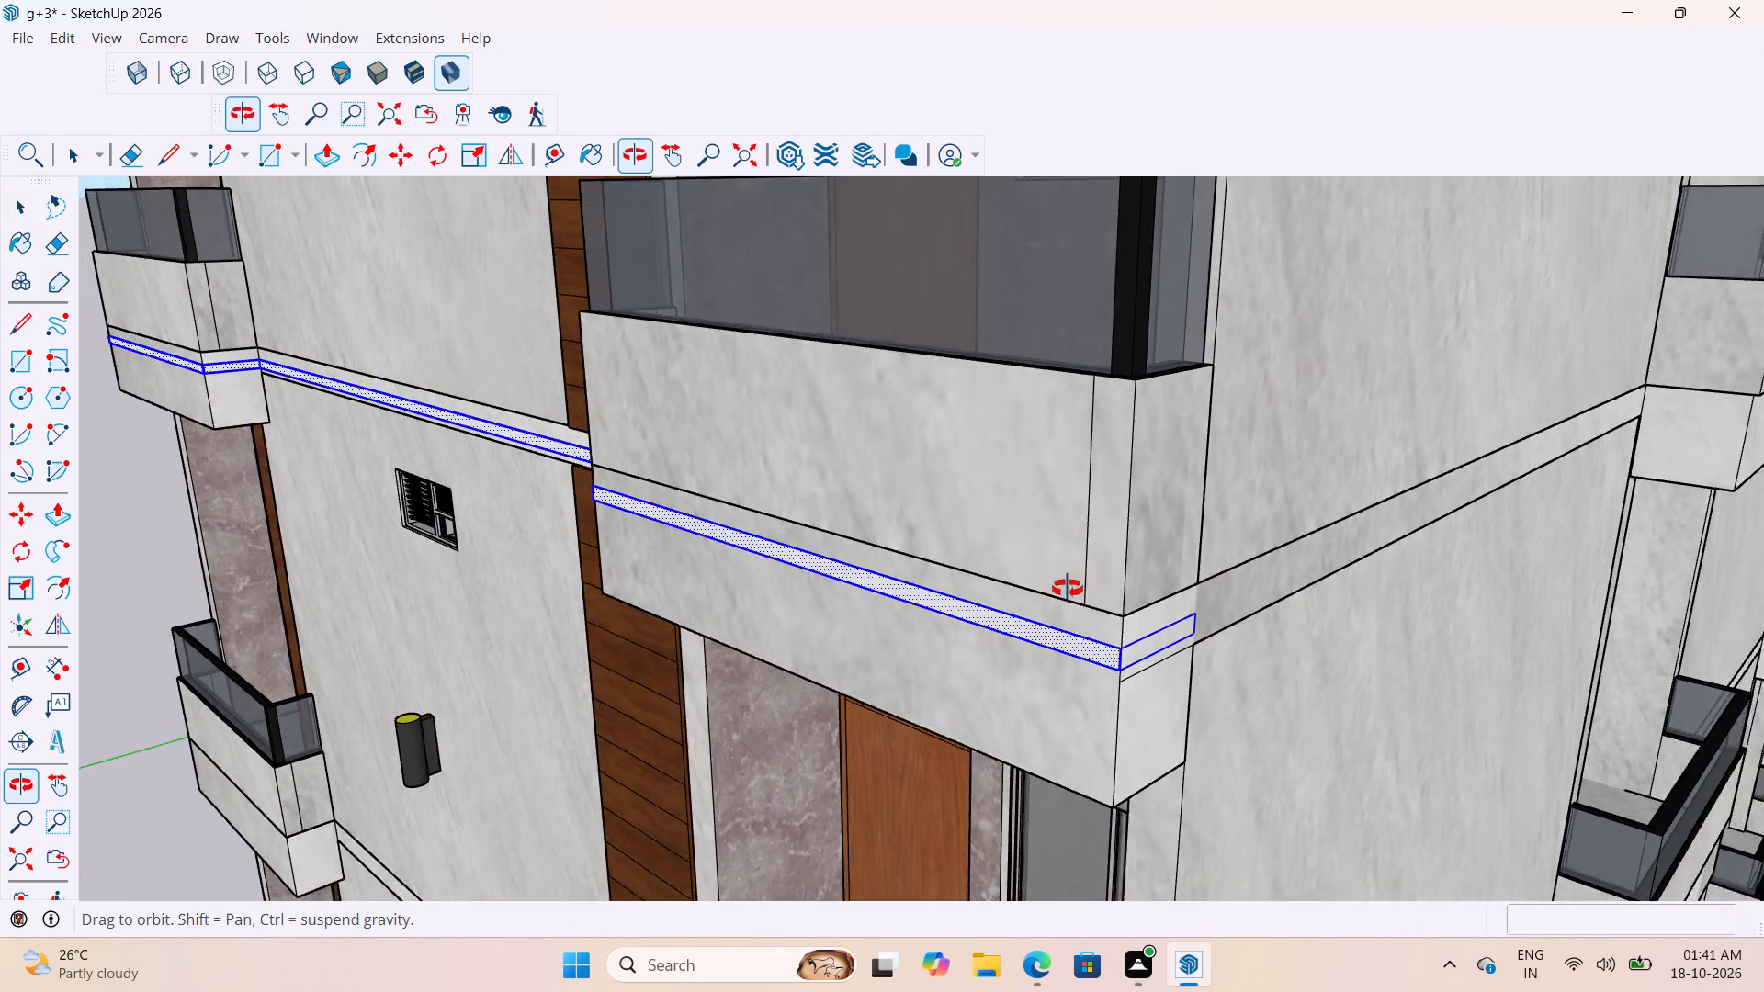
middle_click_drag(1068, 589, 1351, 567)
scroll(1343, 568, "up", 1)
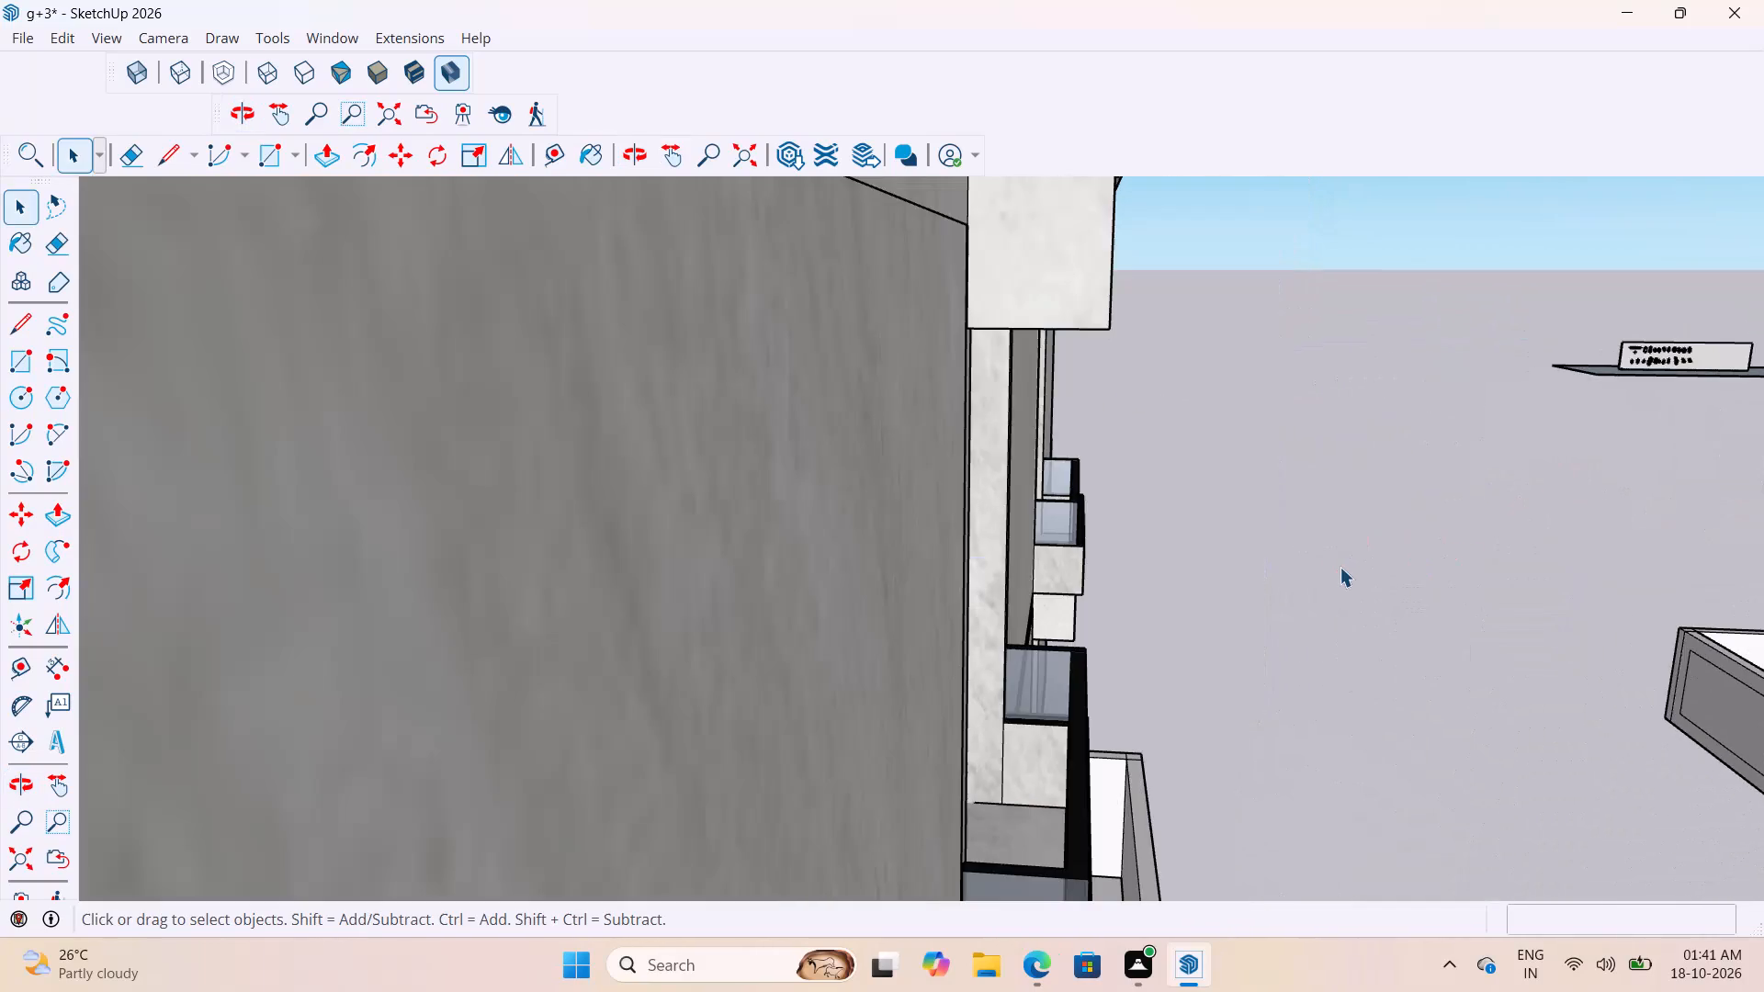
scroll(1340, 565, "down", 5)
left_click(1405, 576)
scroll(1373, 586, "up", 7)
scroll(1385, 543, "down", 5)
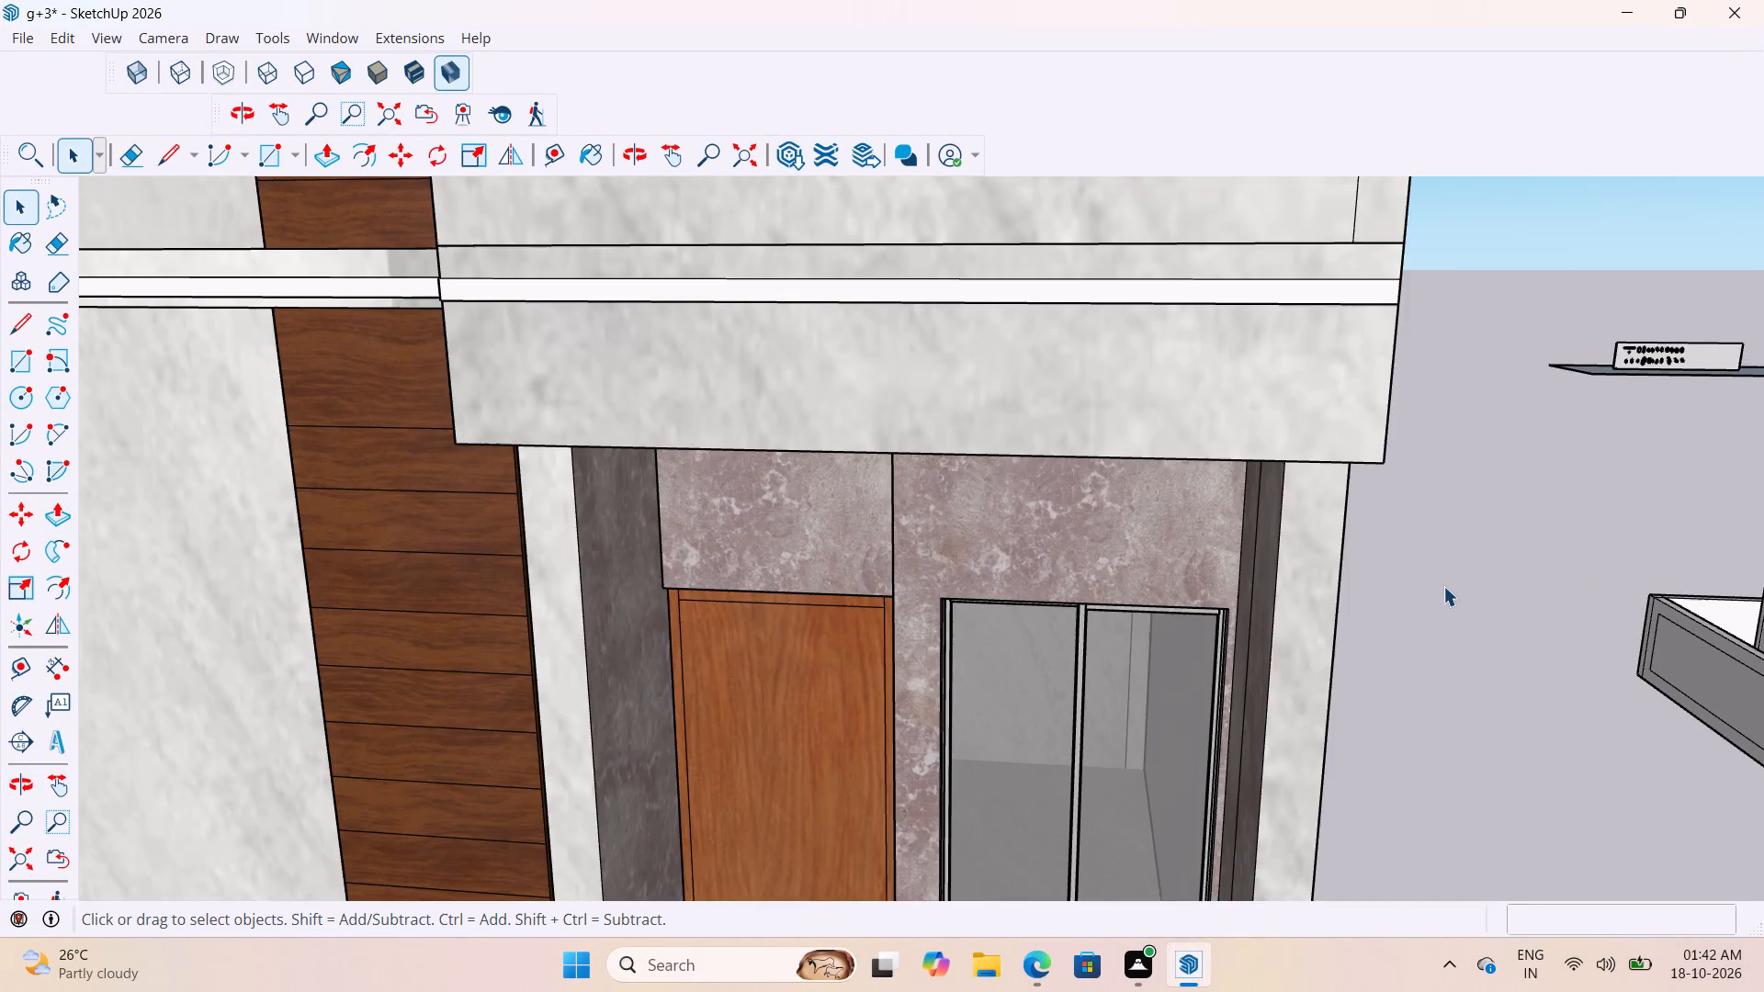
scroll(1346, 528, "up", 11)
middle_click_drag(1493, 487, 1216, 508)
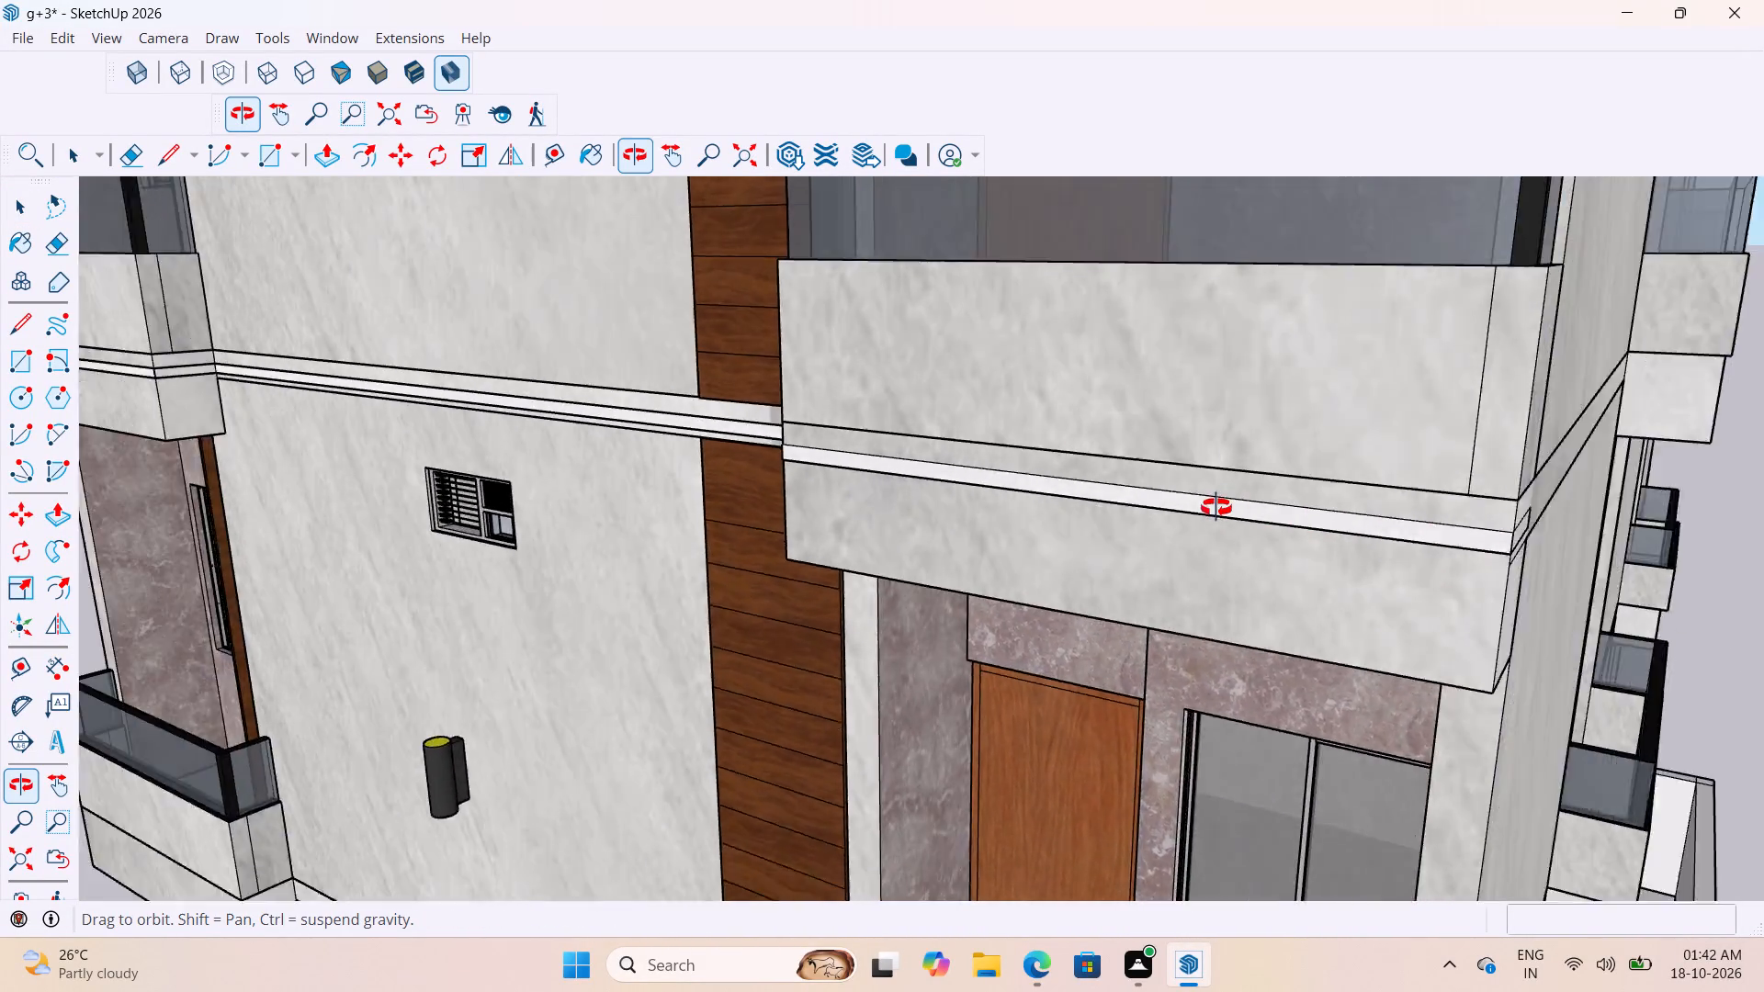
middle_click_drag(1216, 508, 1091, 545)
scroll(1295, 662, "up", 3)
scroll(1427, 659, "up", 11)
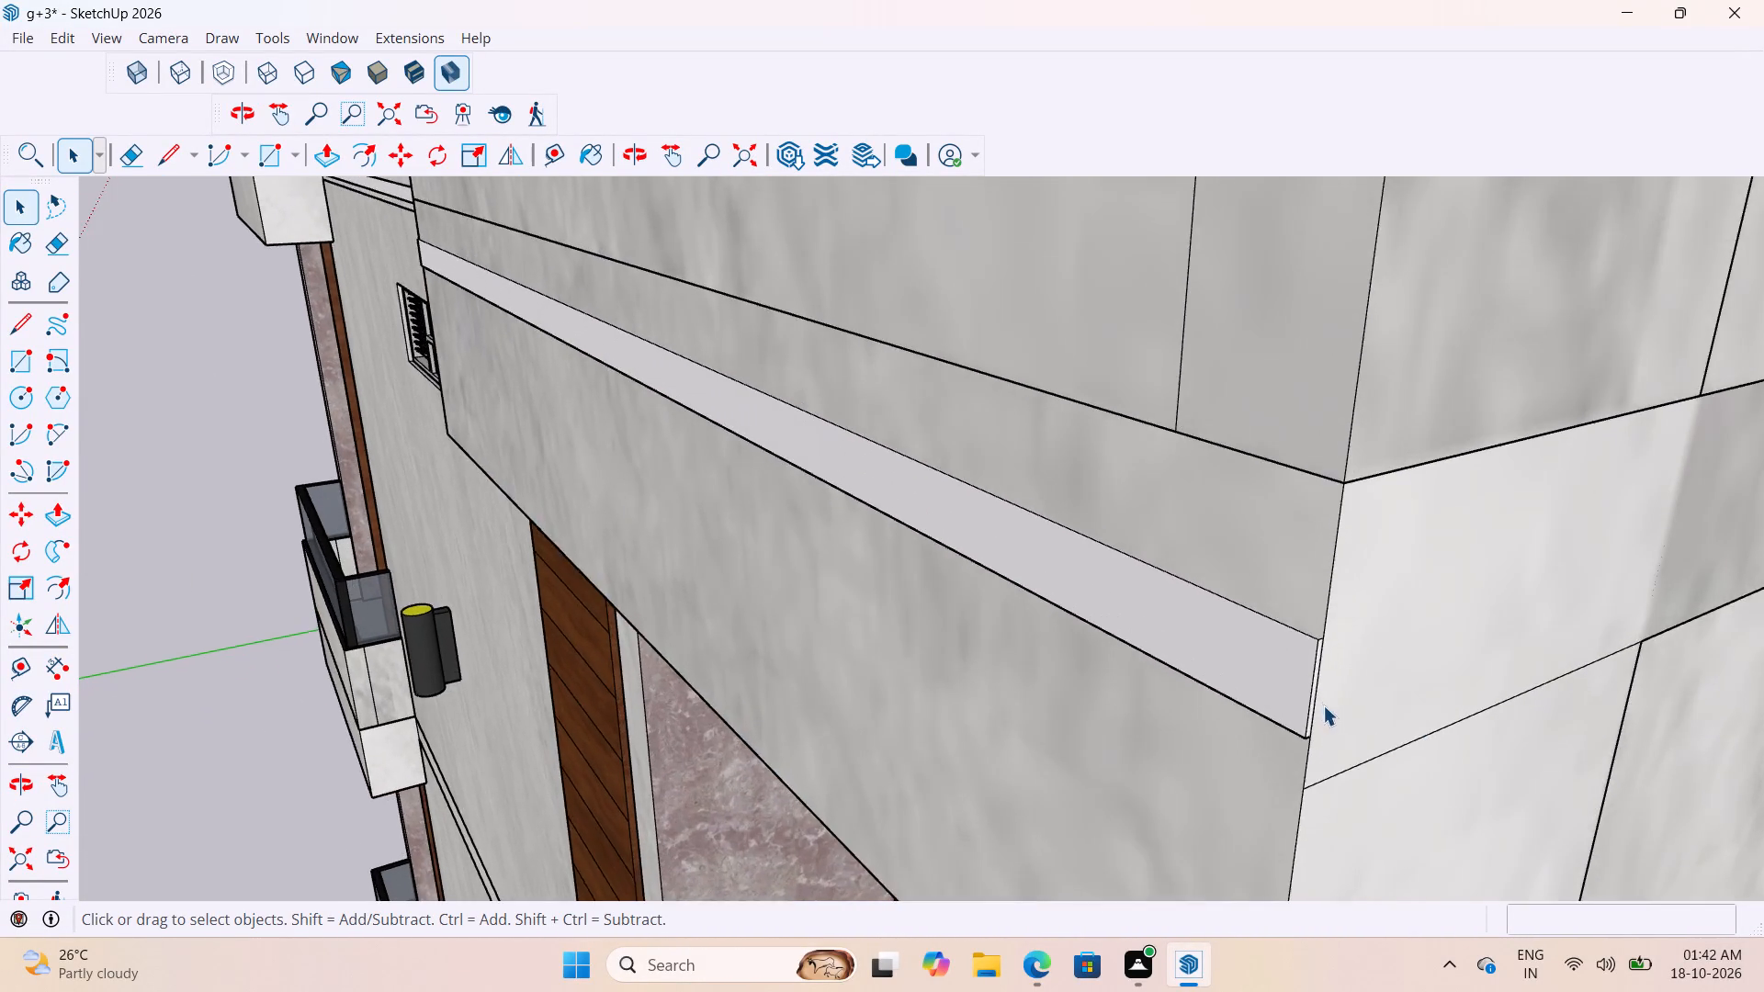
scroll(1323, 705, "up", 12)
scroll(1435, 580, "down", 5)
scroll(1375, 602, "up", 8)
left_click(1370, 591)
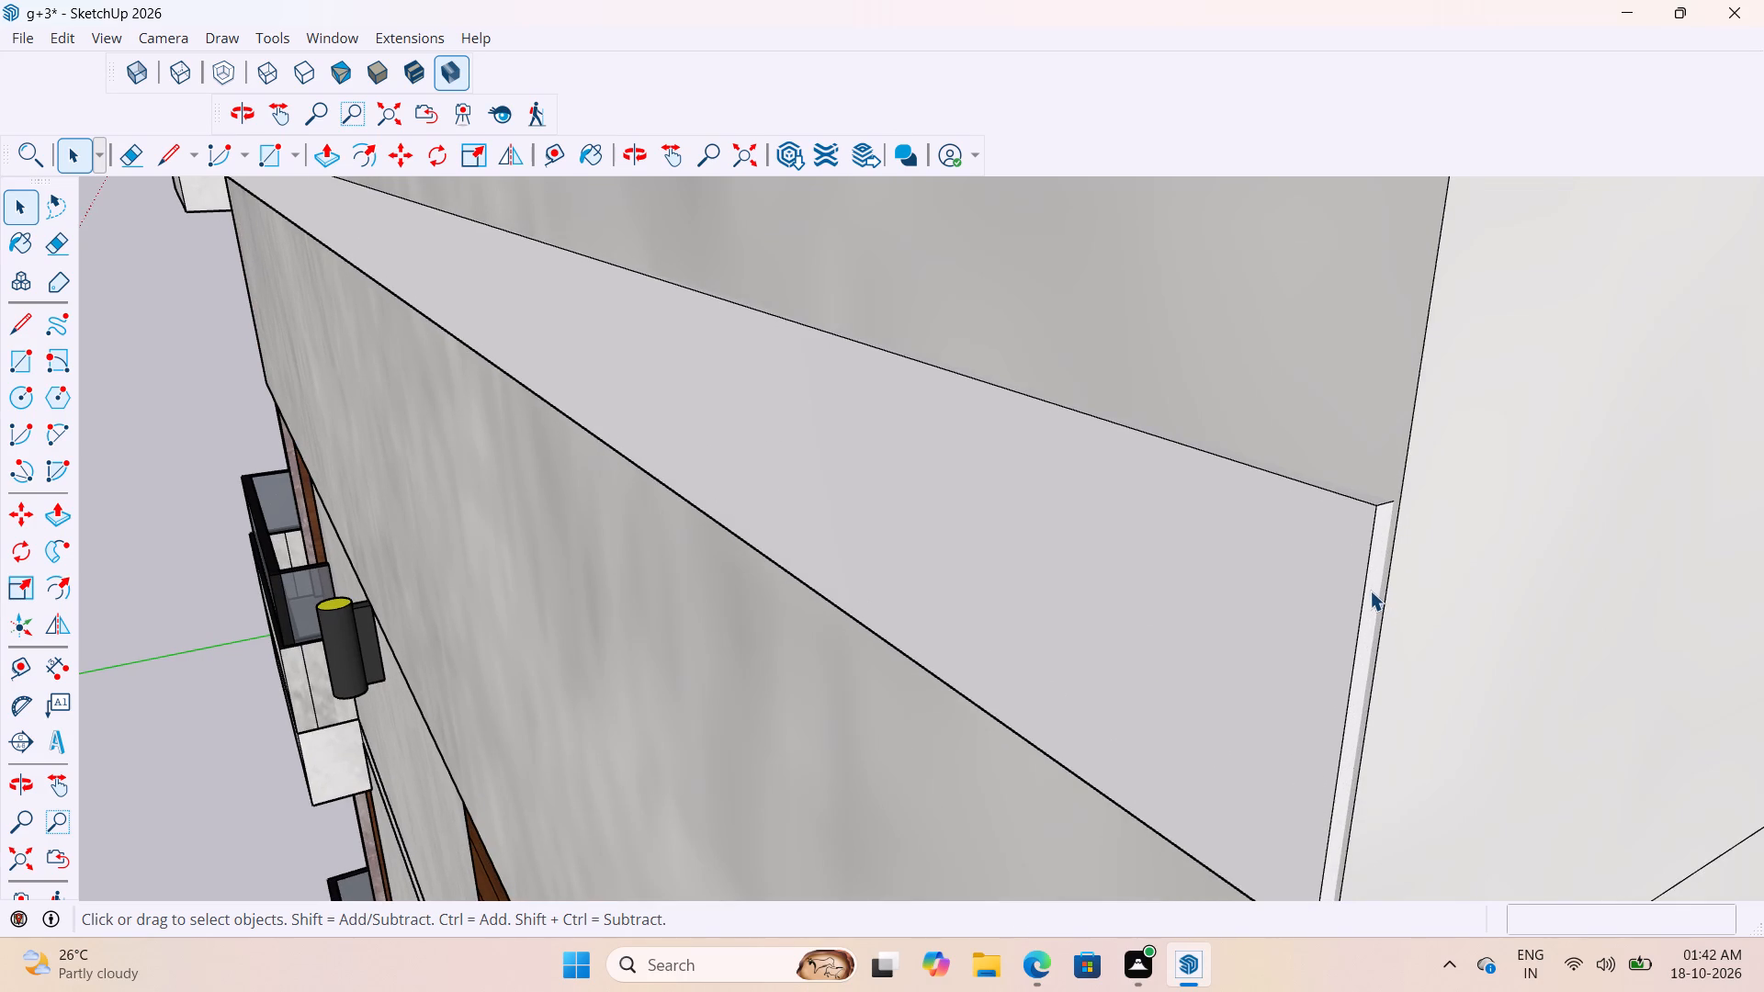
left_click(1370, 591)
scroll(1430, 603, "down", 11)
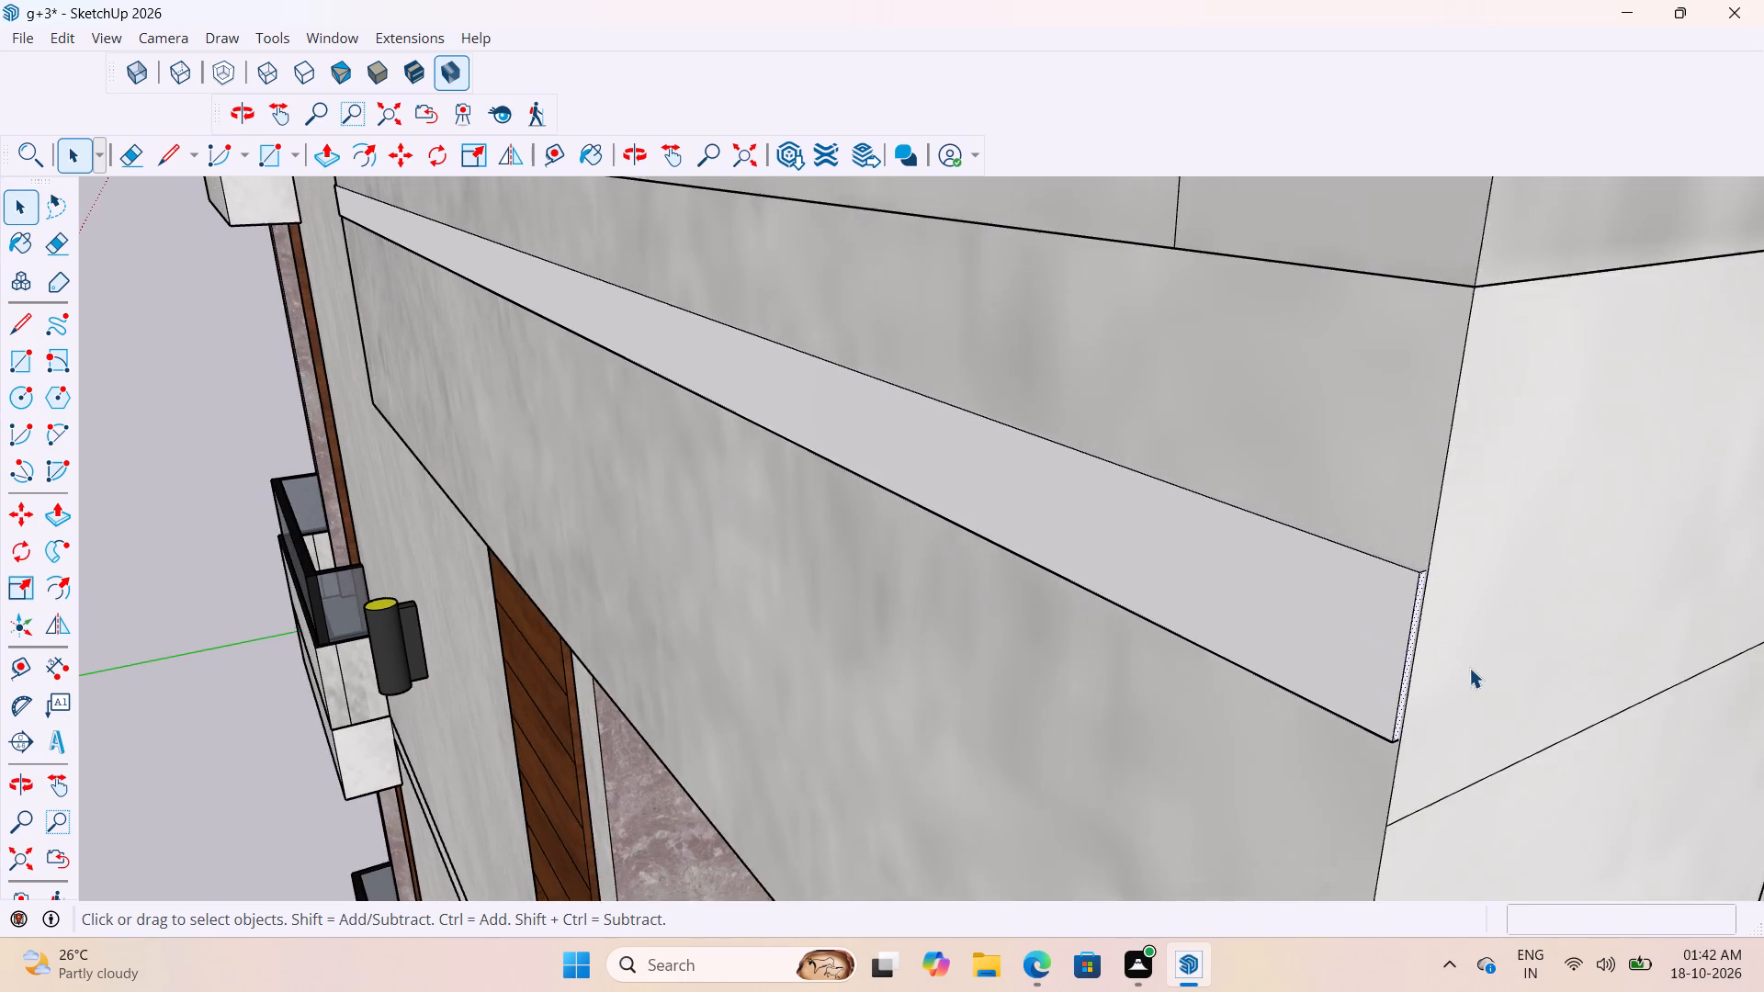
scroll(1469, 668, "down", 20)
scroll(1469, 668, "down", 13)
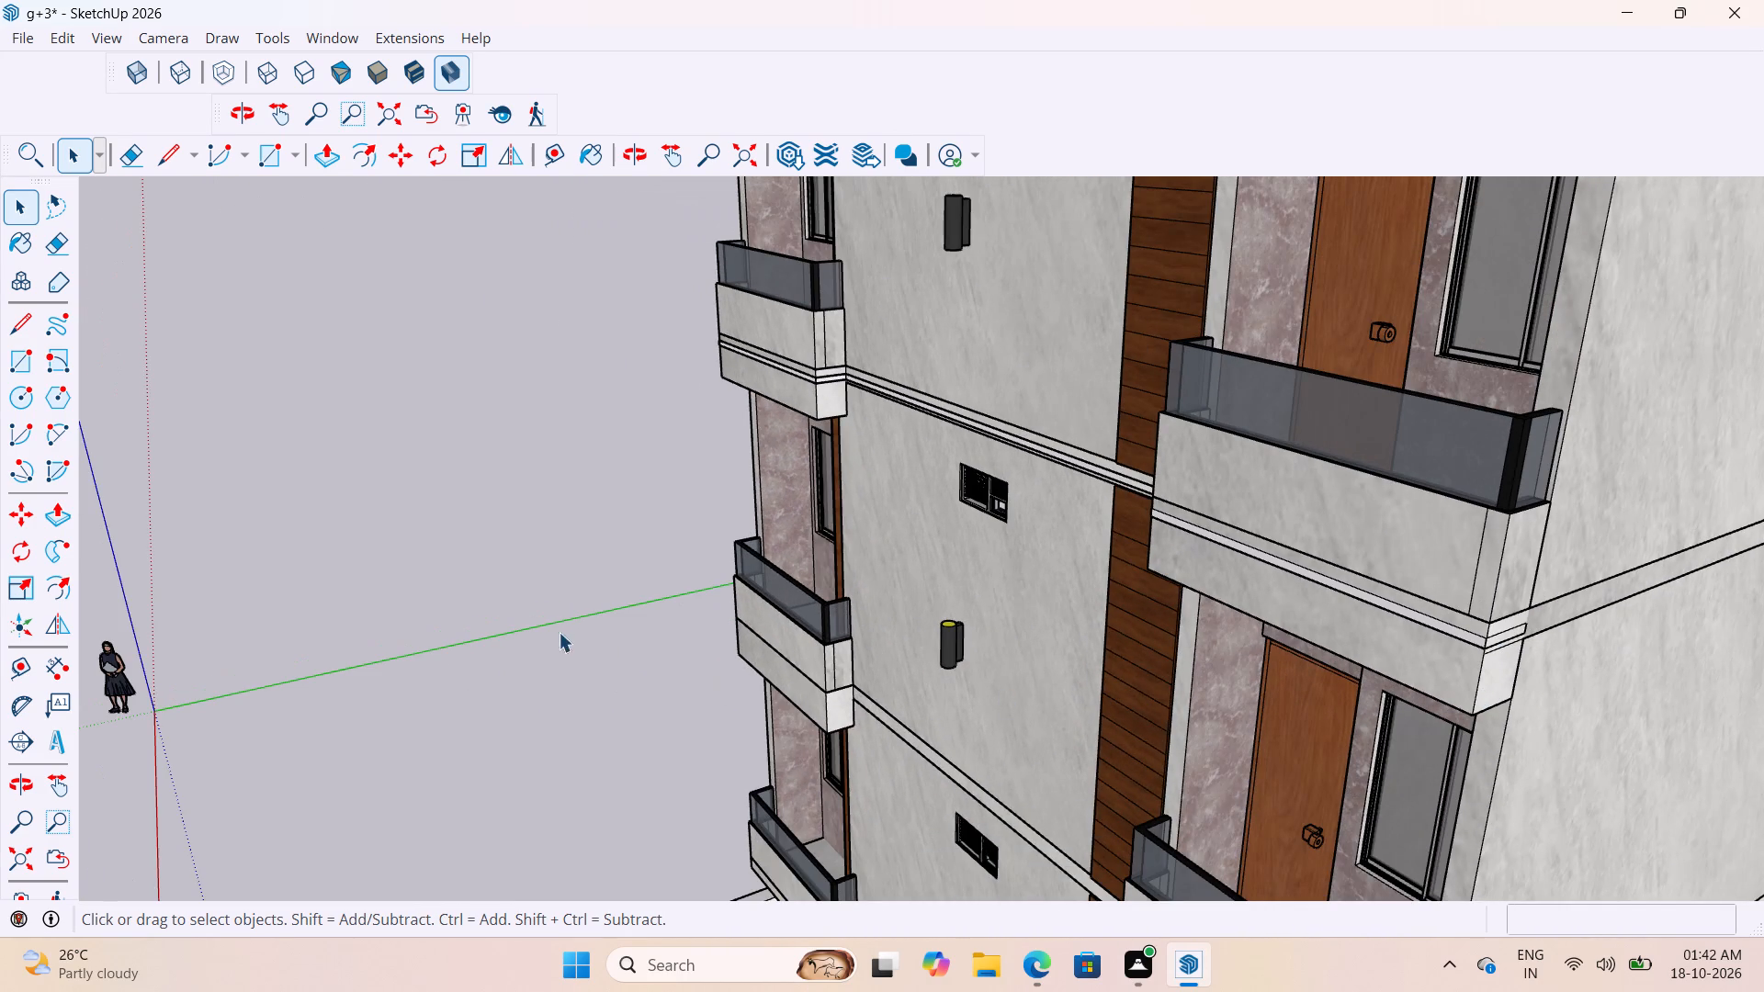
Examine the strip's run between the balconies and around the building's corner, then the whole building's facades.
left_click(543, 597)
scroll(1291, 372, "up", 4)
middle_click_drag(1058, 612, 1518, 628)
scroll(1405, 426, "up", 8)
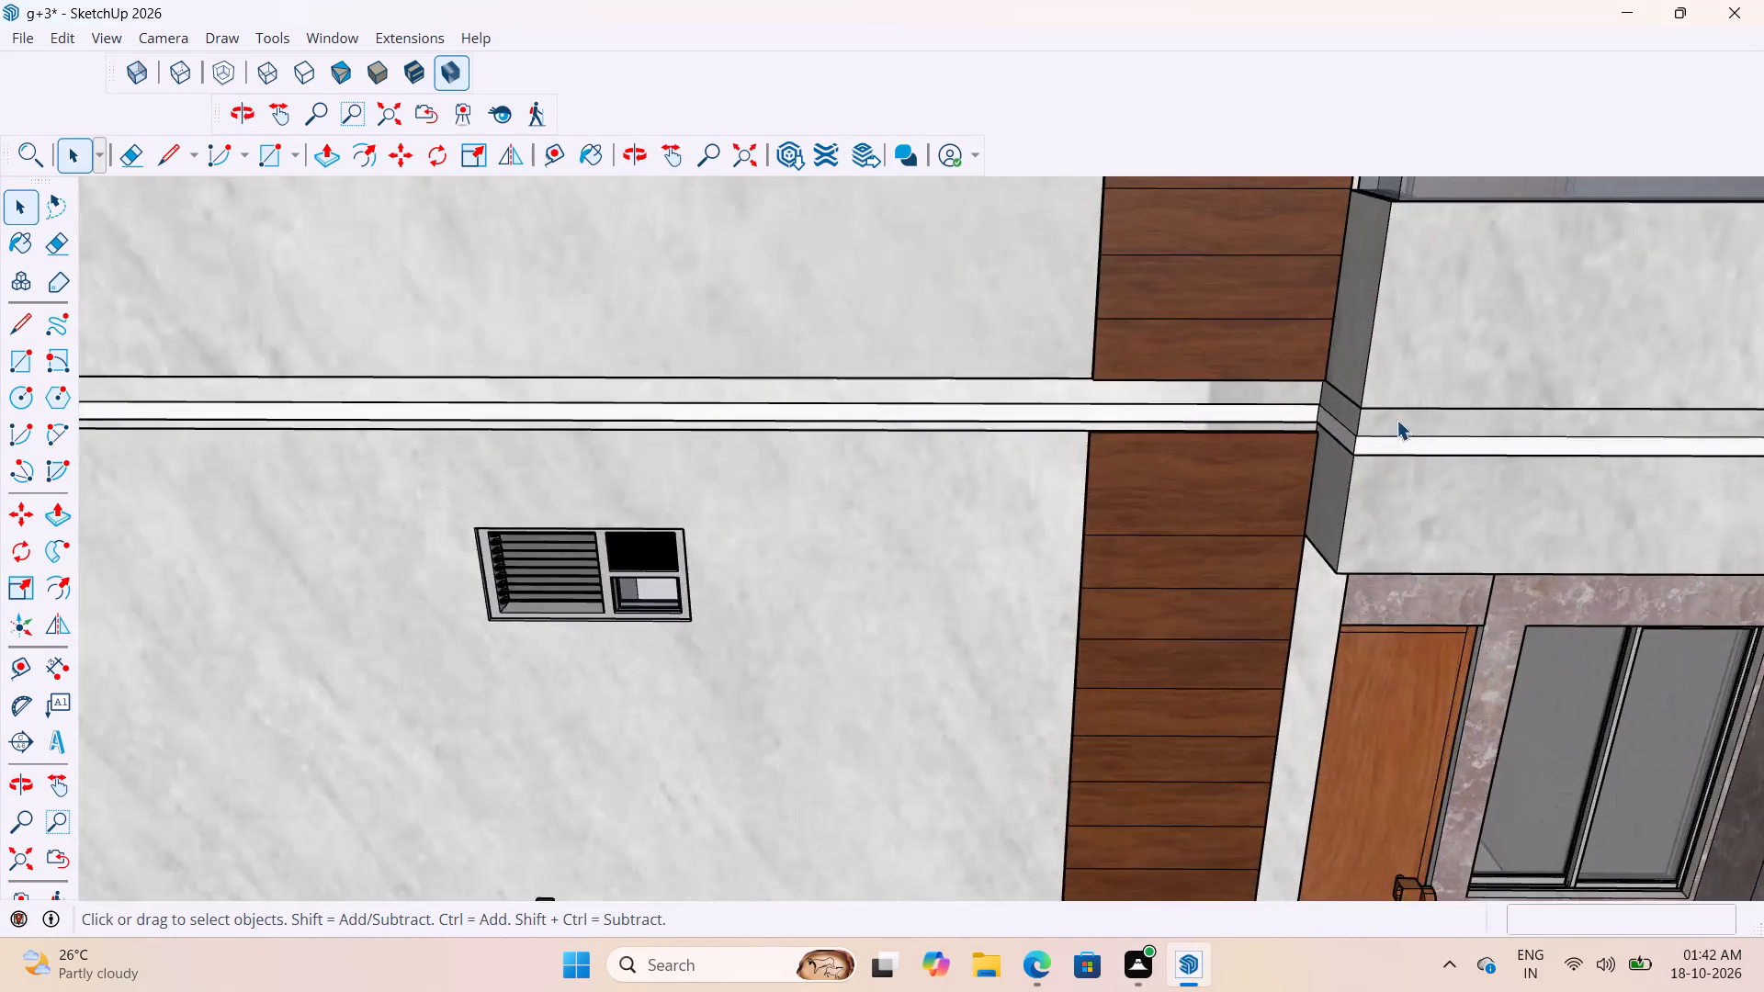
scroll(1396, 420, "up", 5)
scroll(1367, 438, "down", 1)
double_click(1360, 458)
scroll(1152, 504, "down", 12)
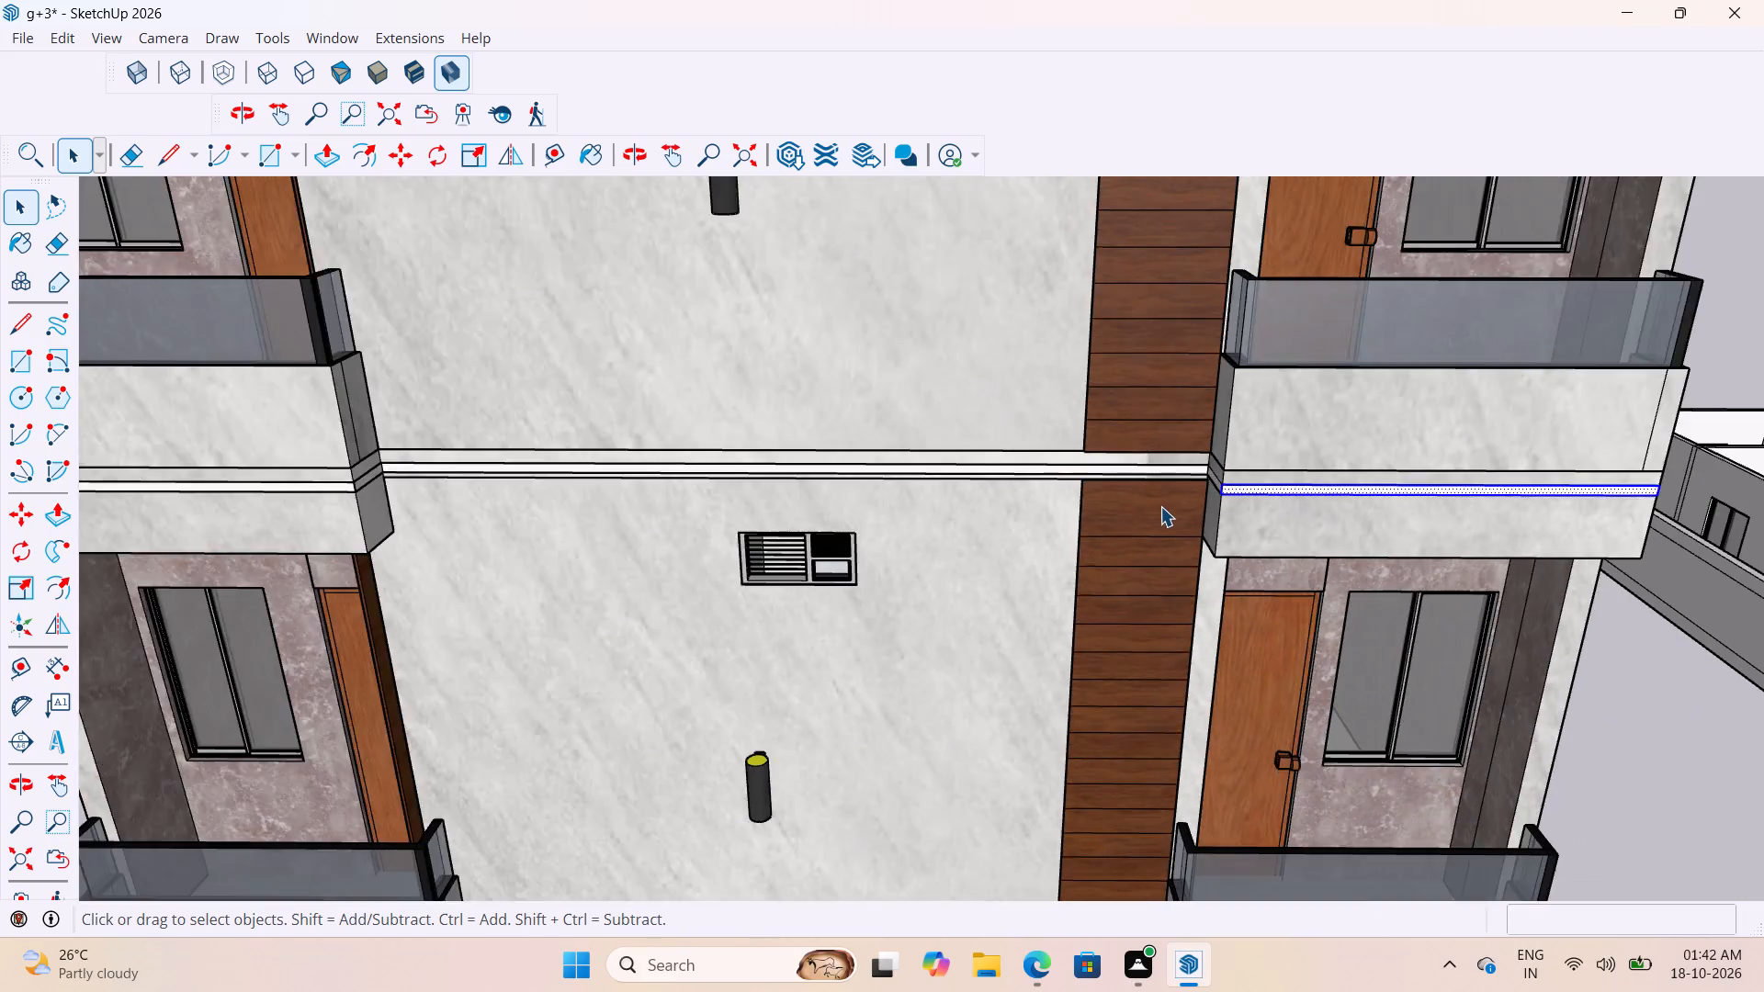
scroll(1160, 506, "down", 9)
left_click(605, 779)
scroll(804, 470, "up", 6)
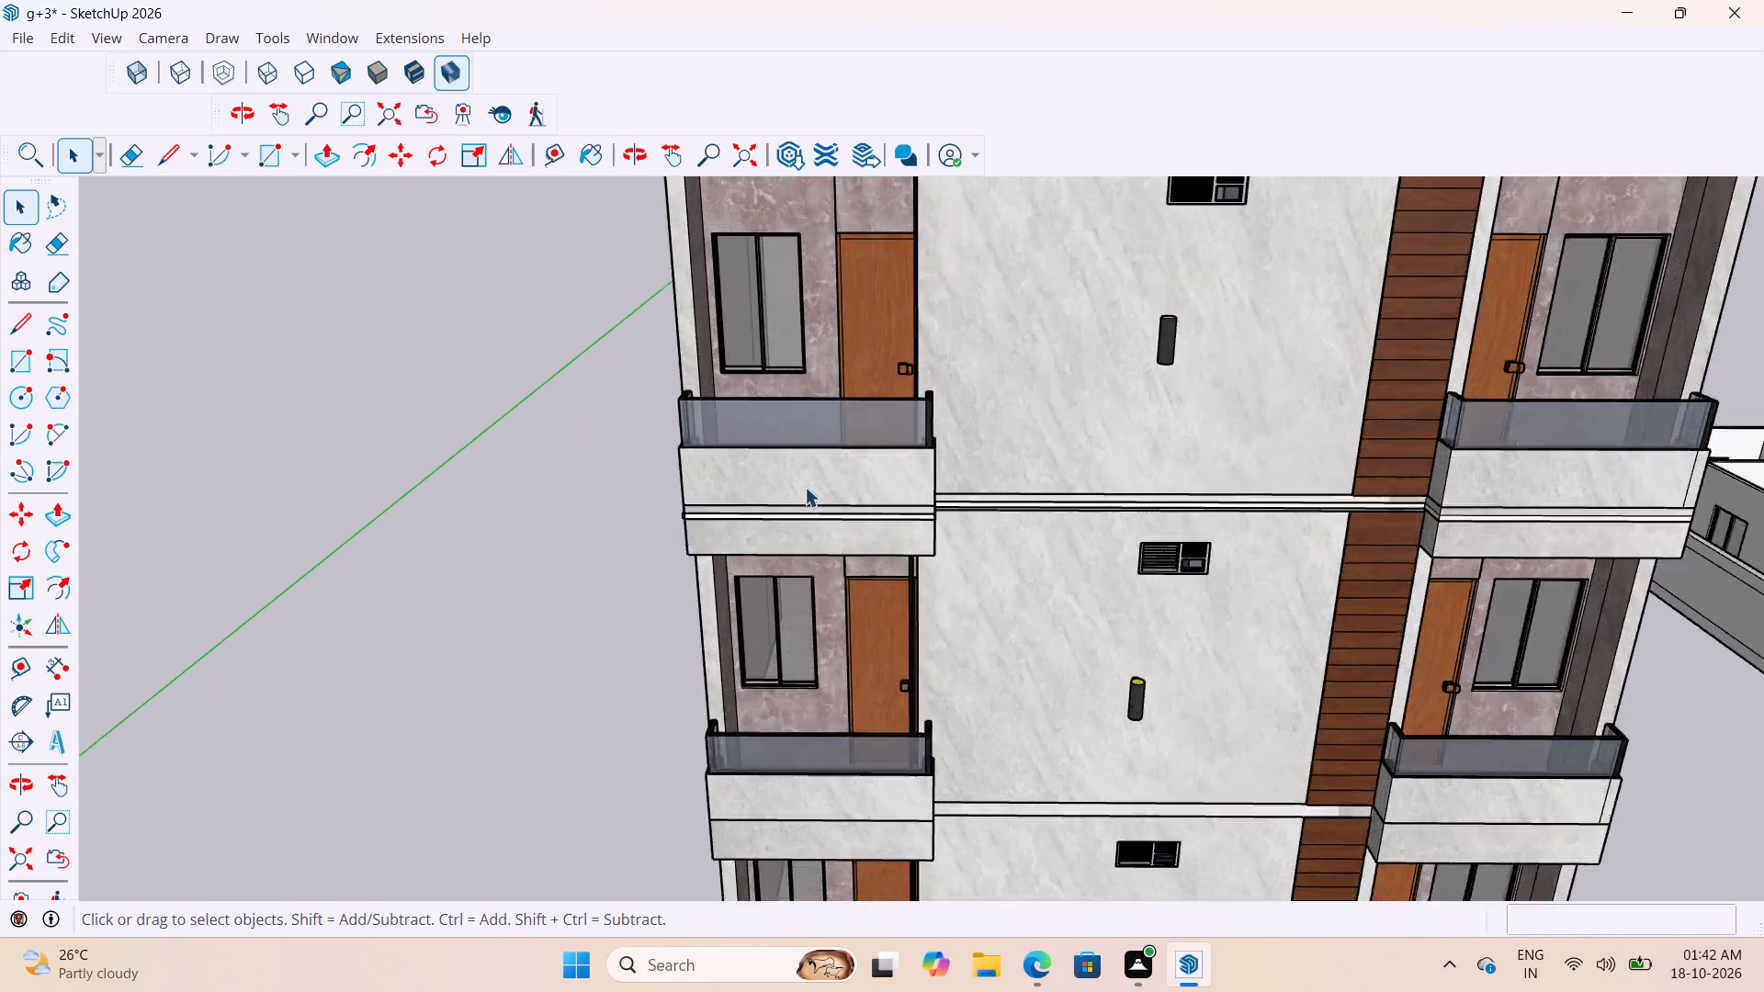
scroll(805, 487, "up", 10)
middle_click_drag(844, 511, 1202, 446)
scroll(1432, 325, "down", 1)
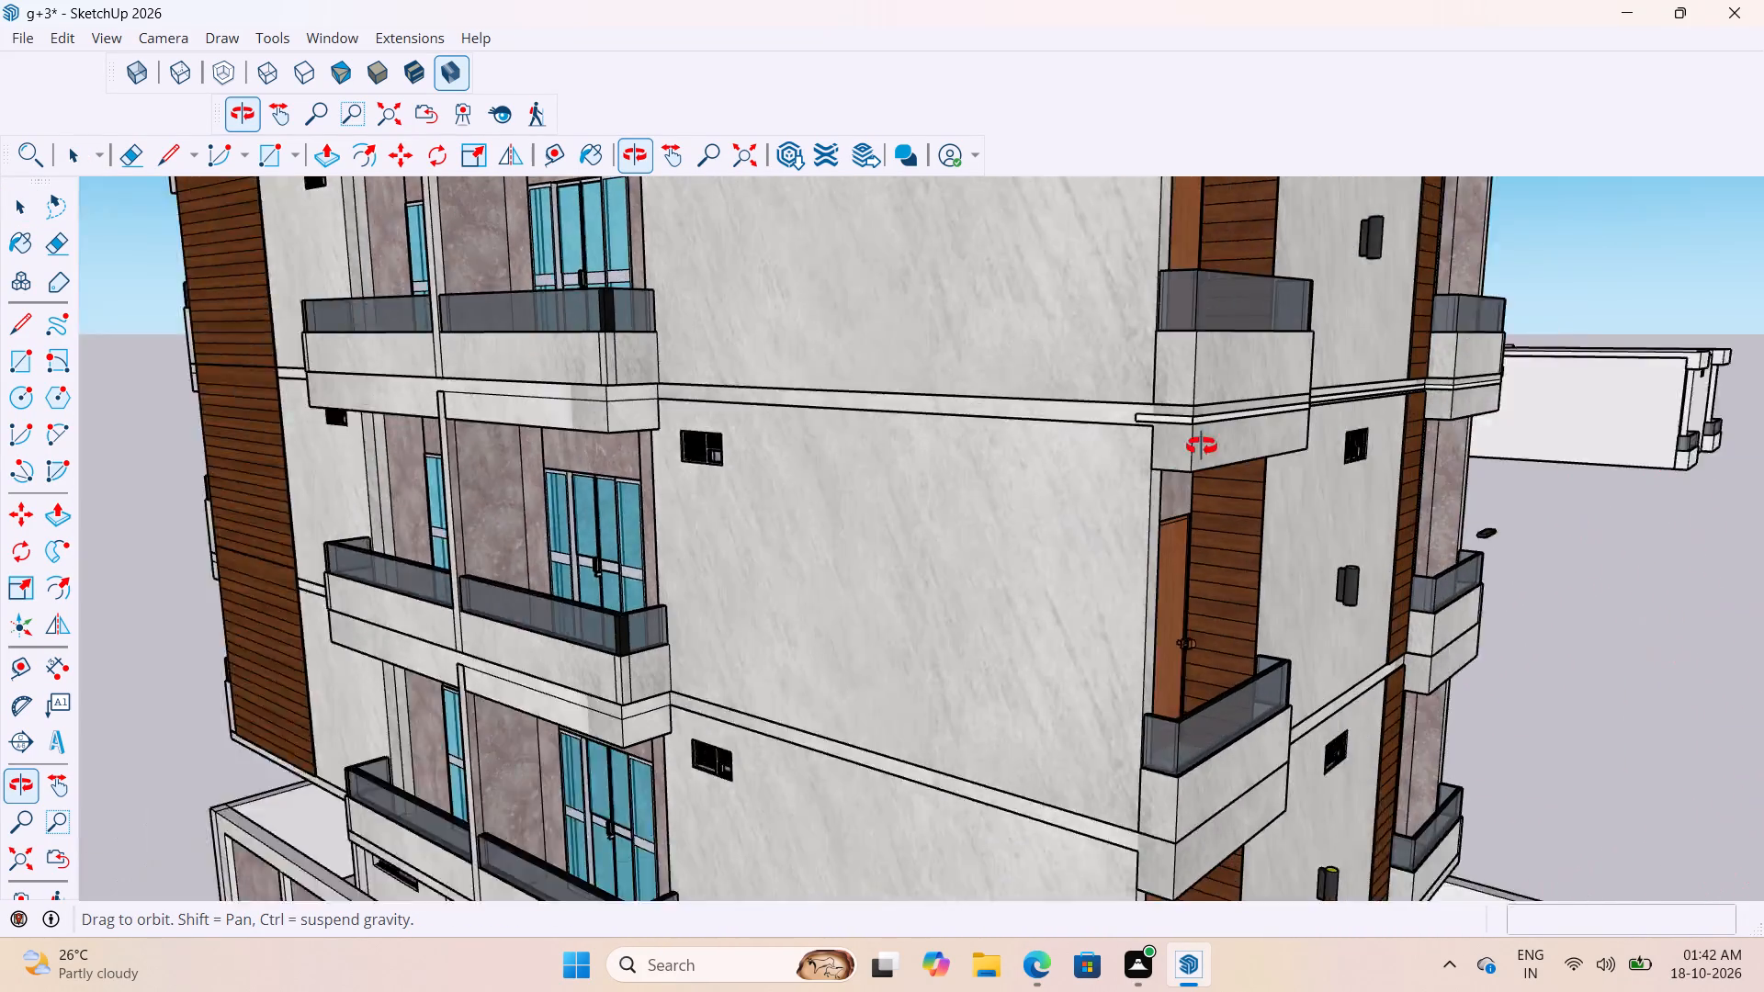
middle_click_drag(1202, 446, 1183, 459)
scroll(1174, 459, "up", 3)
scroll(1173, 451, "down", 10)
middle_click_drag(1214, 554, 930, 533)
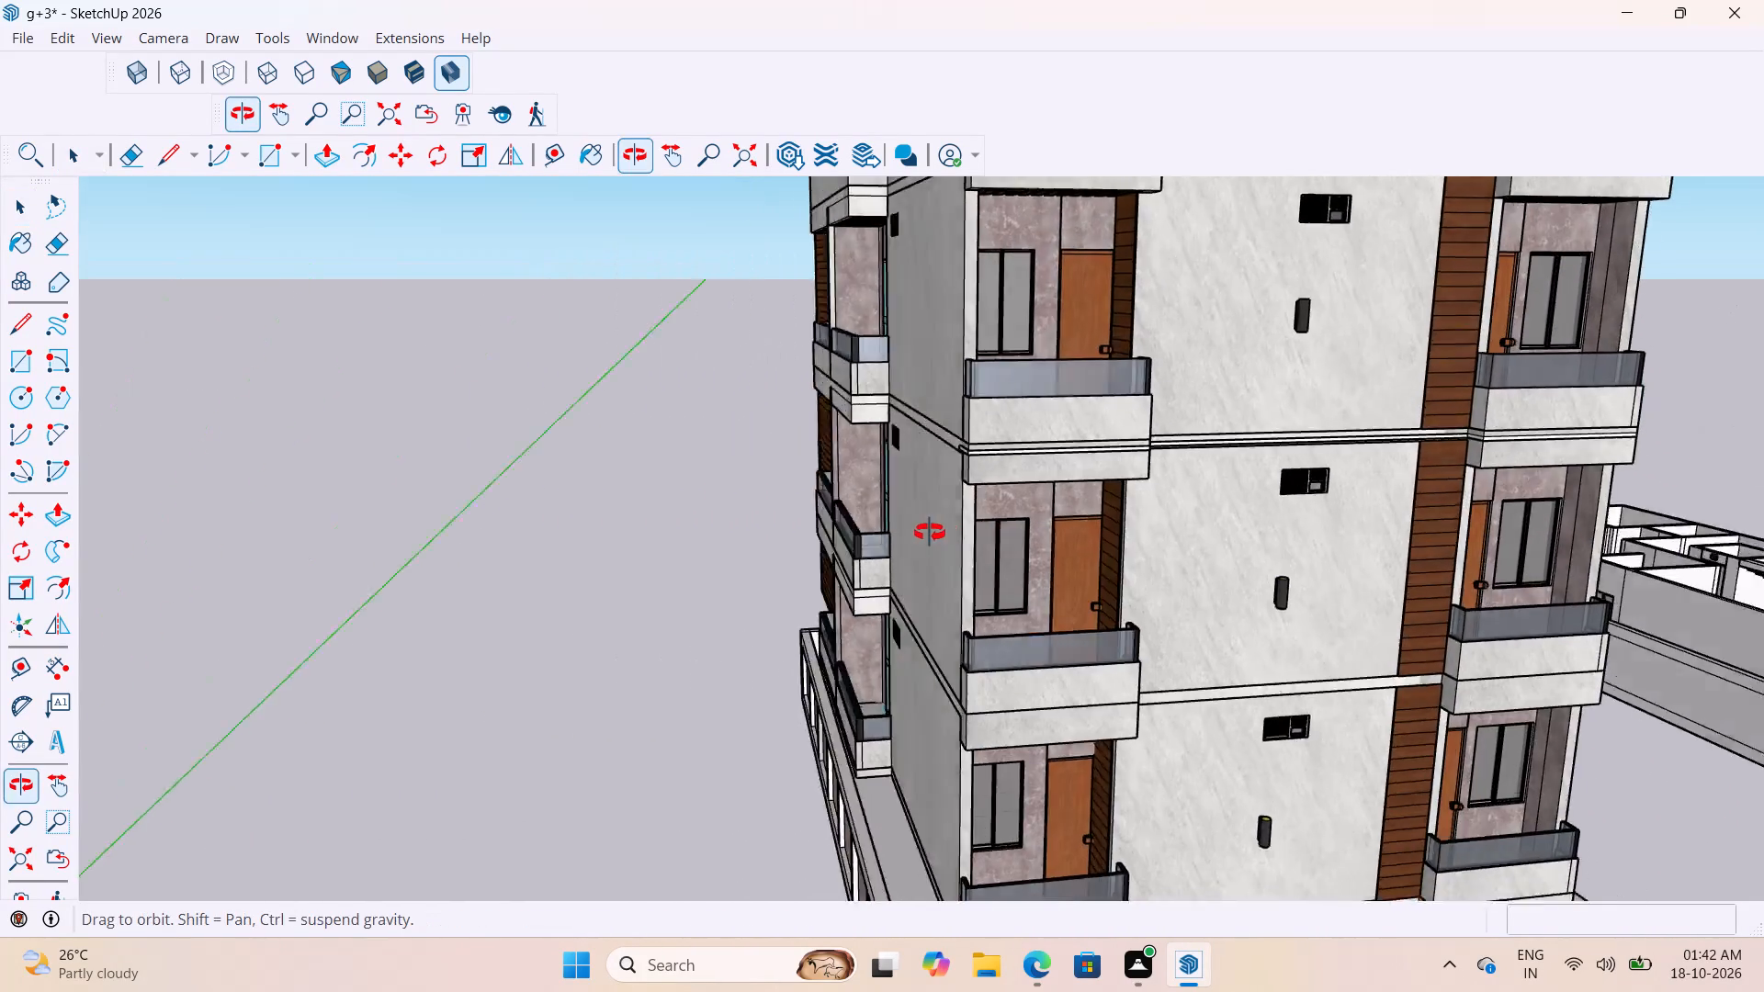
middle_click_drag(930, 533, 910, 533)
scroll(928, 558, "down", 9)
middle_click_drag(1038, 640, 1306, 578)
scroll(1283, 560, "down", 1)
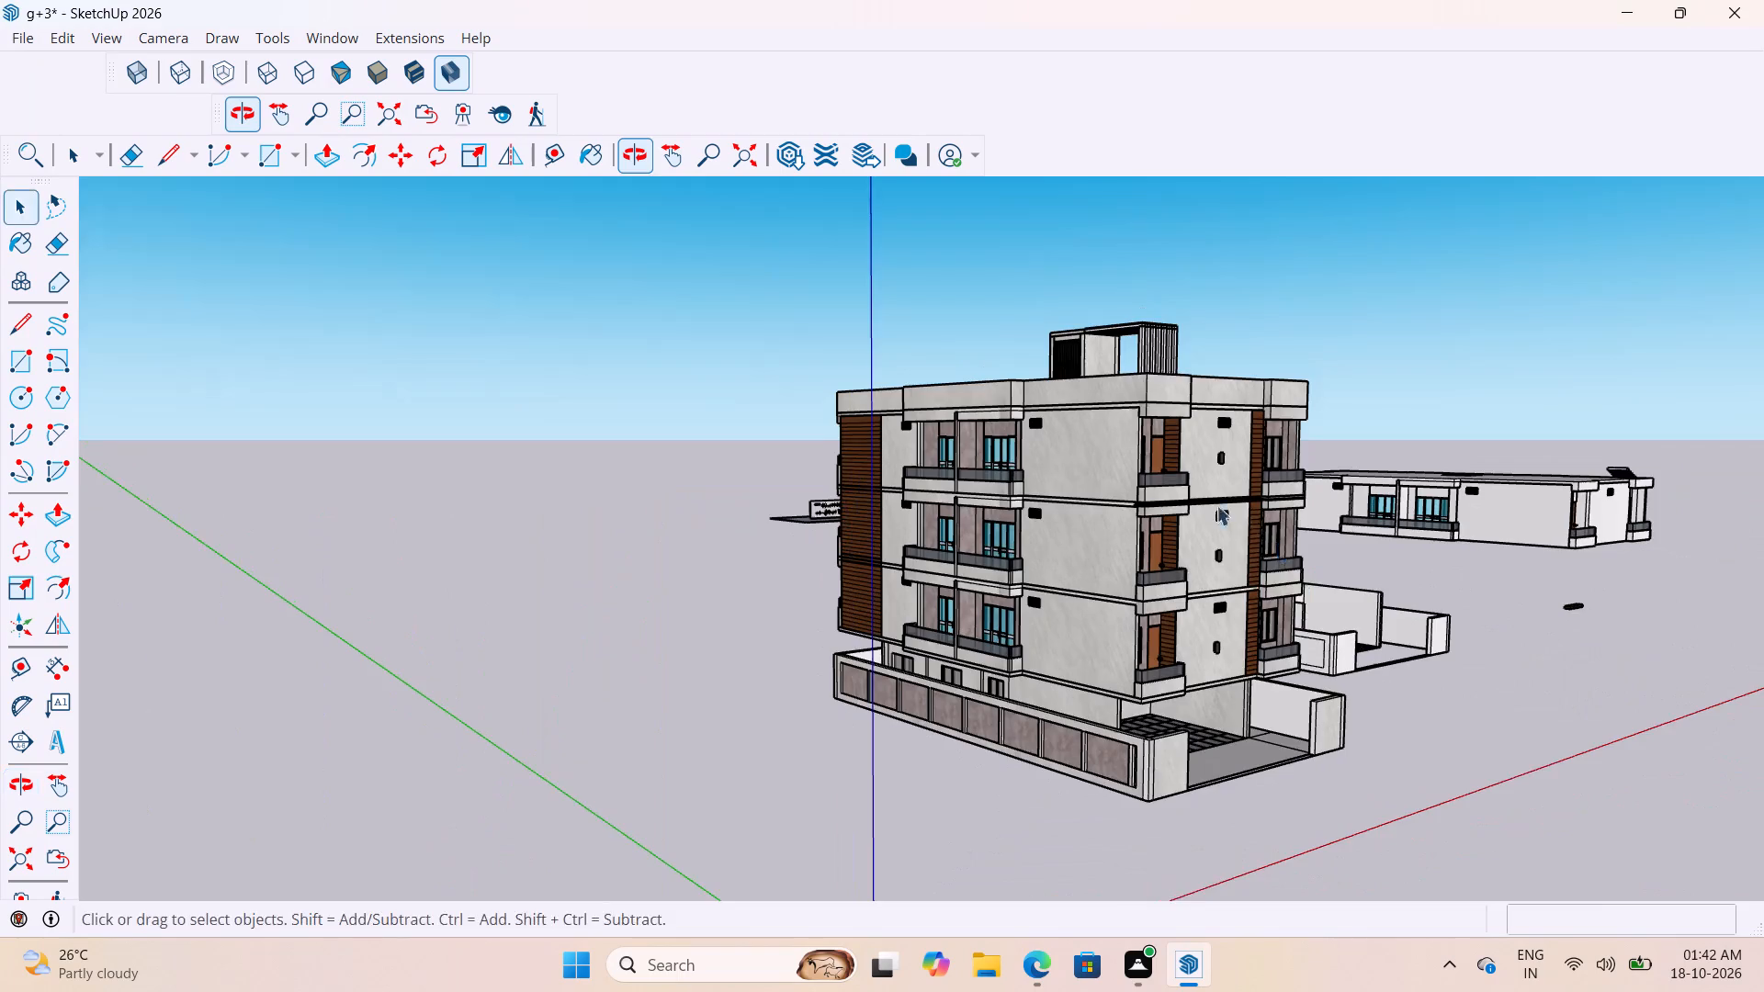
scroll(1121, 490, "up", 6)
middle_click_drag(1102, 483, 1220, 502)
scroll(1220, 501, "down", 1)
scroll(1220, 513, "up", 4)
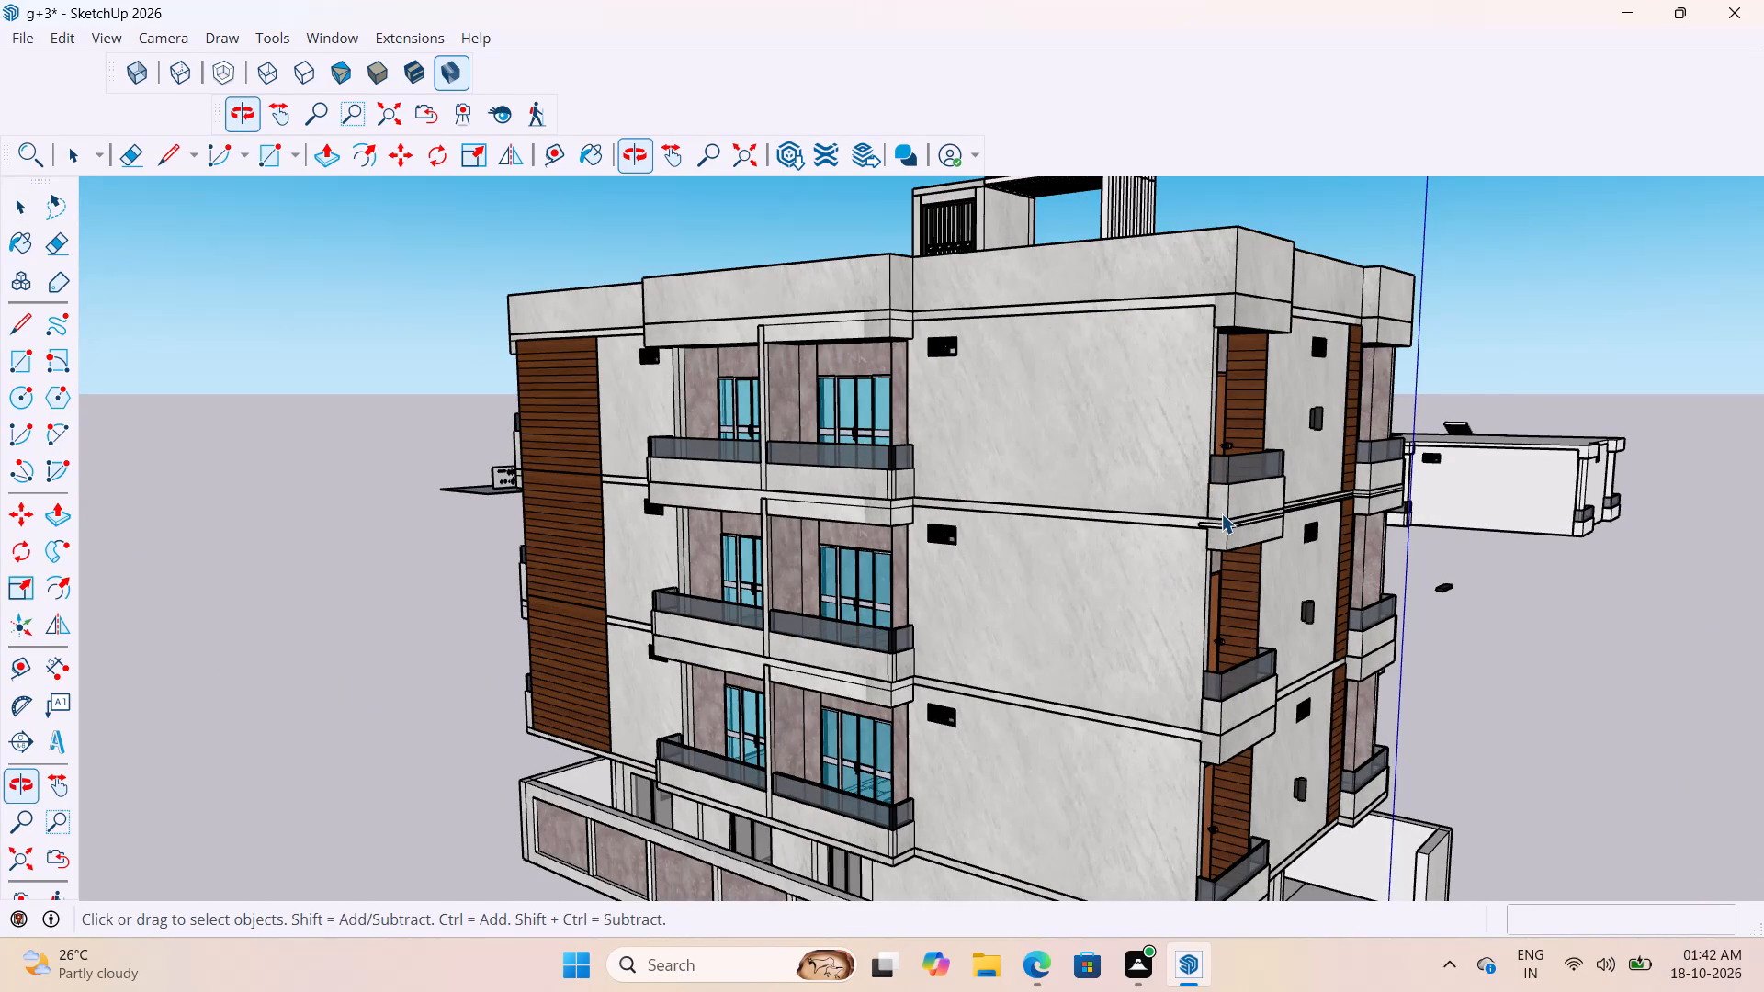
Choose the yellow 2106 AP X212 Fresh Mosambi-I from the Asian Paints Colours of India materials for painting.
key("b")
scroll(1453, 659, "down", 5)
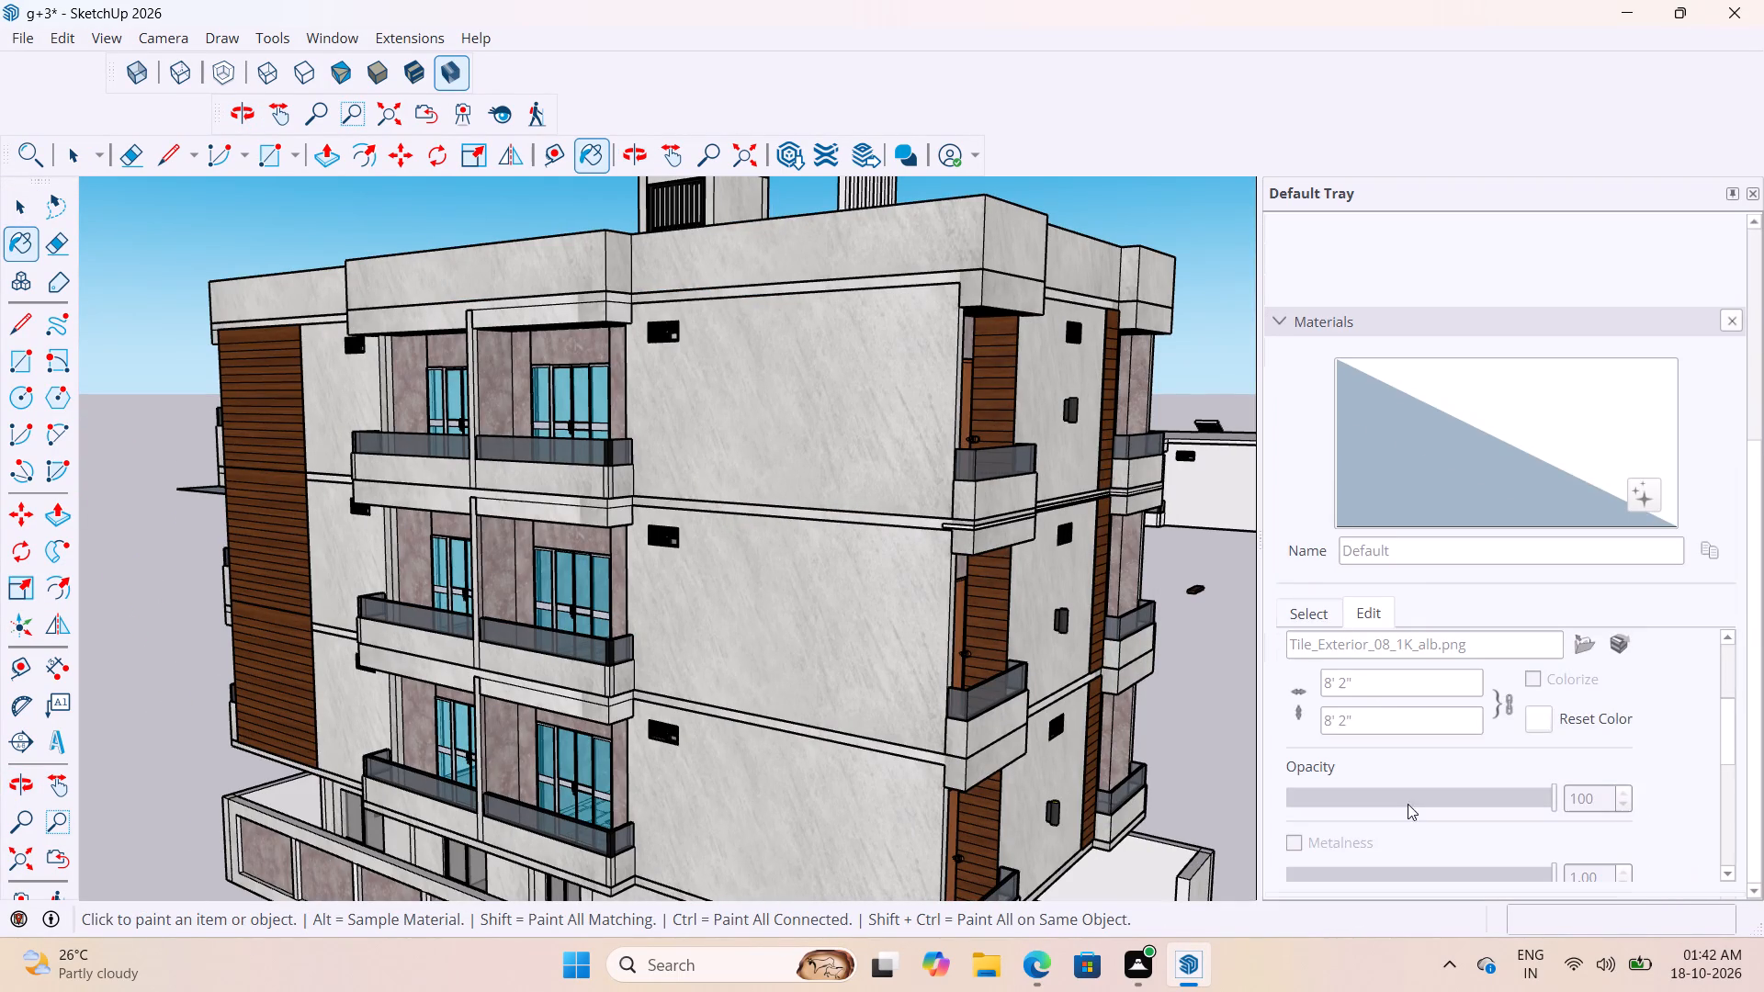
left_click(1311, 610)
left_click(1467, 638)
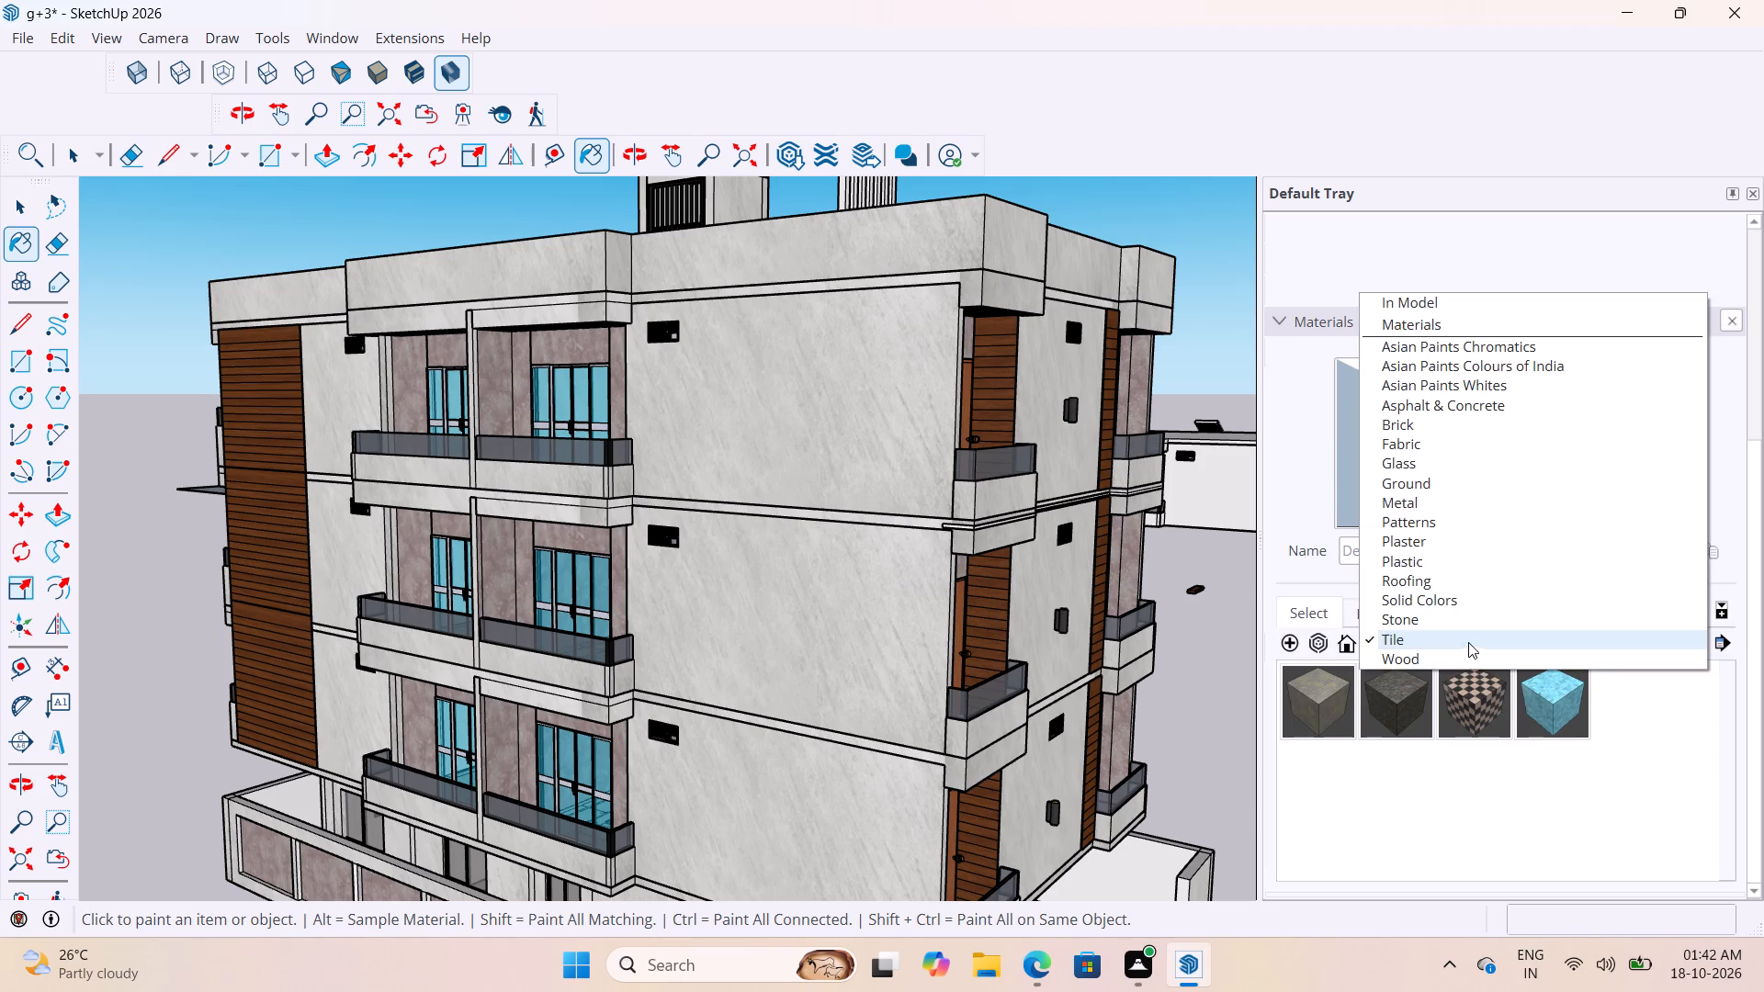
left_click(1500, 370)
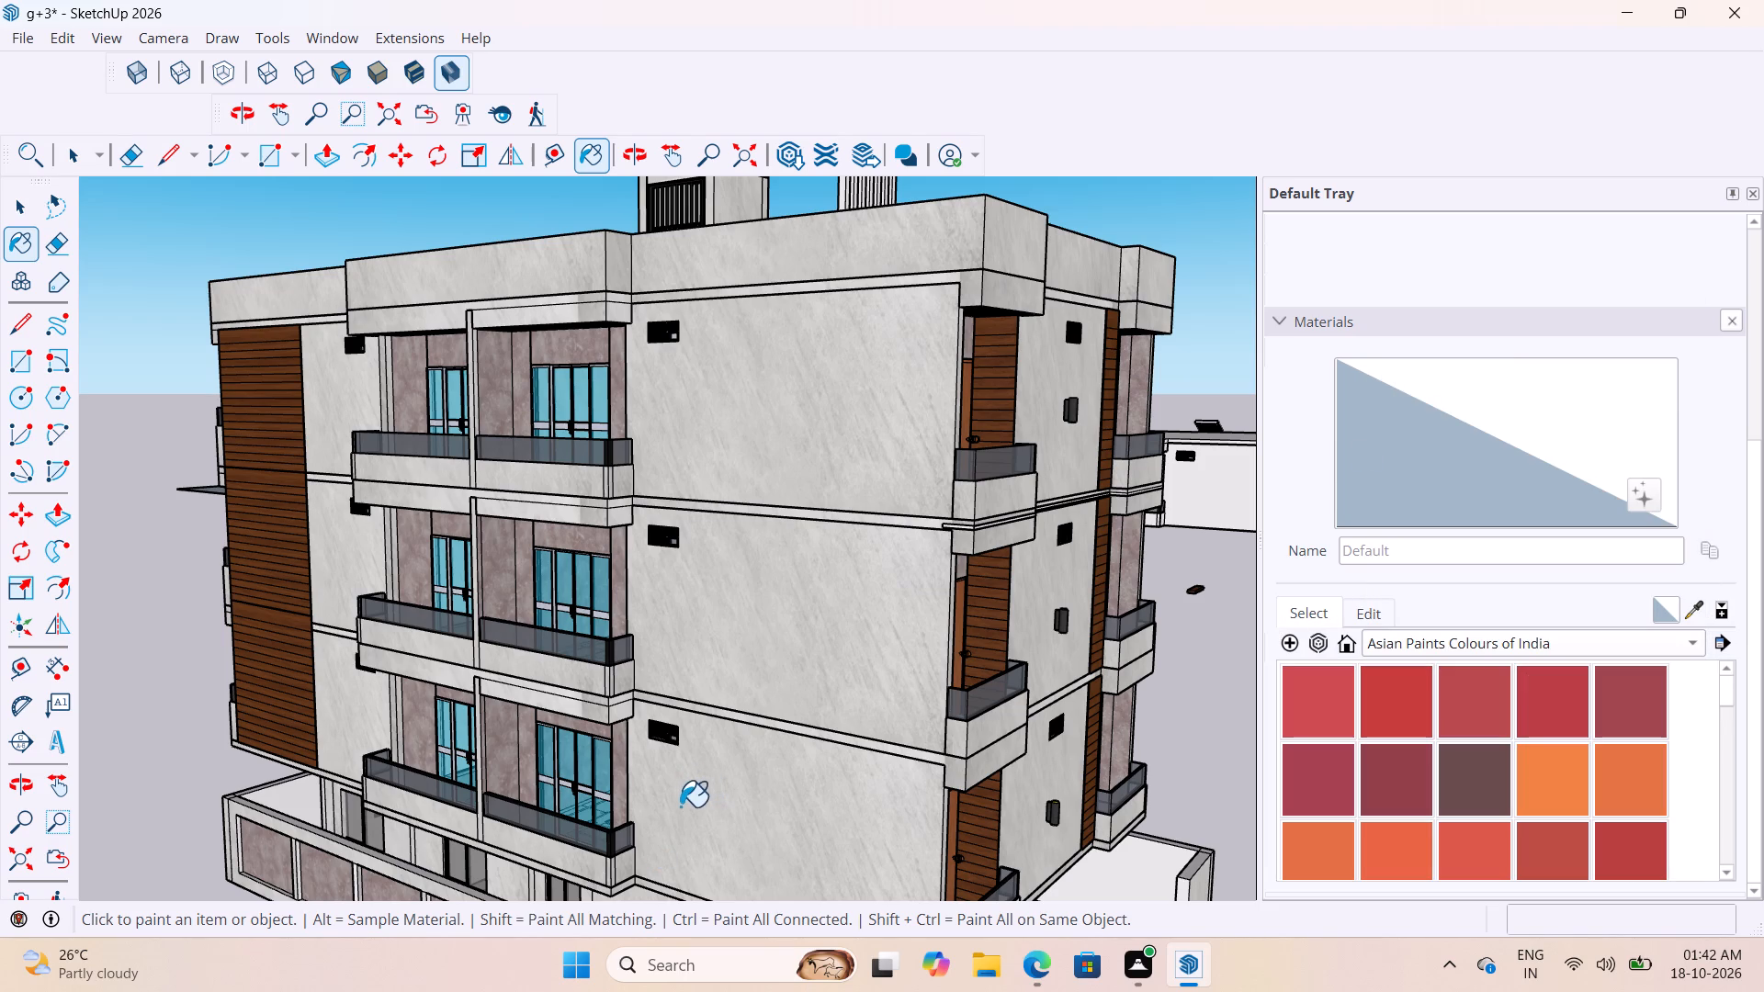
scroll(1591, 982, "down", 4)
scroll(1763, 991, "down", 2)
scroll(1582, 804, "down", 9)
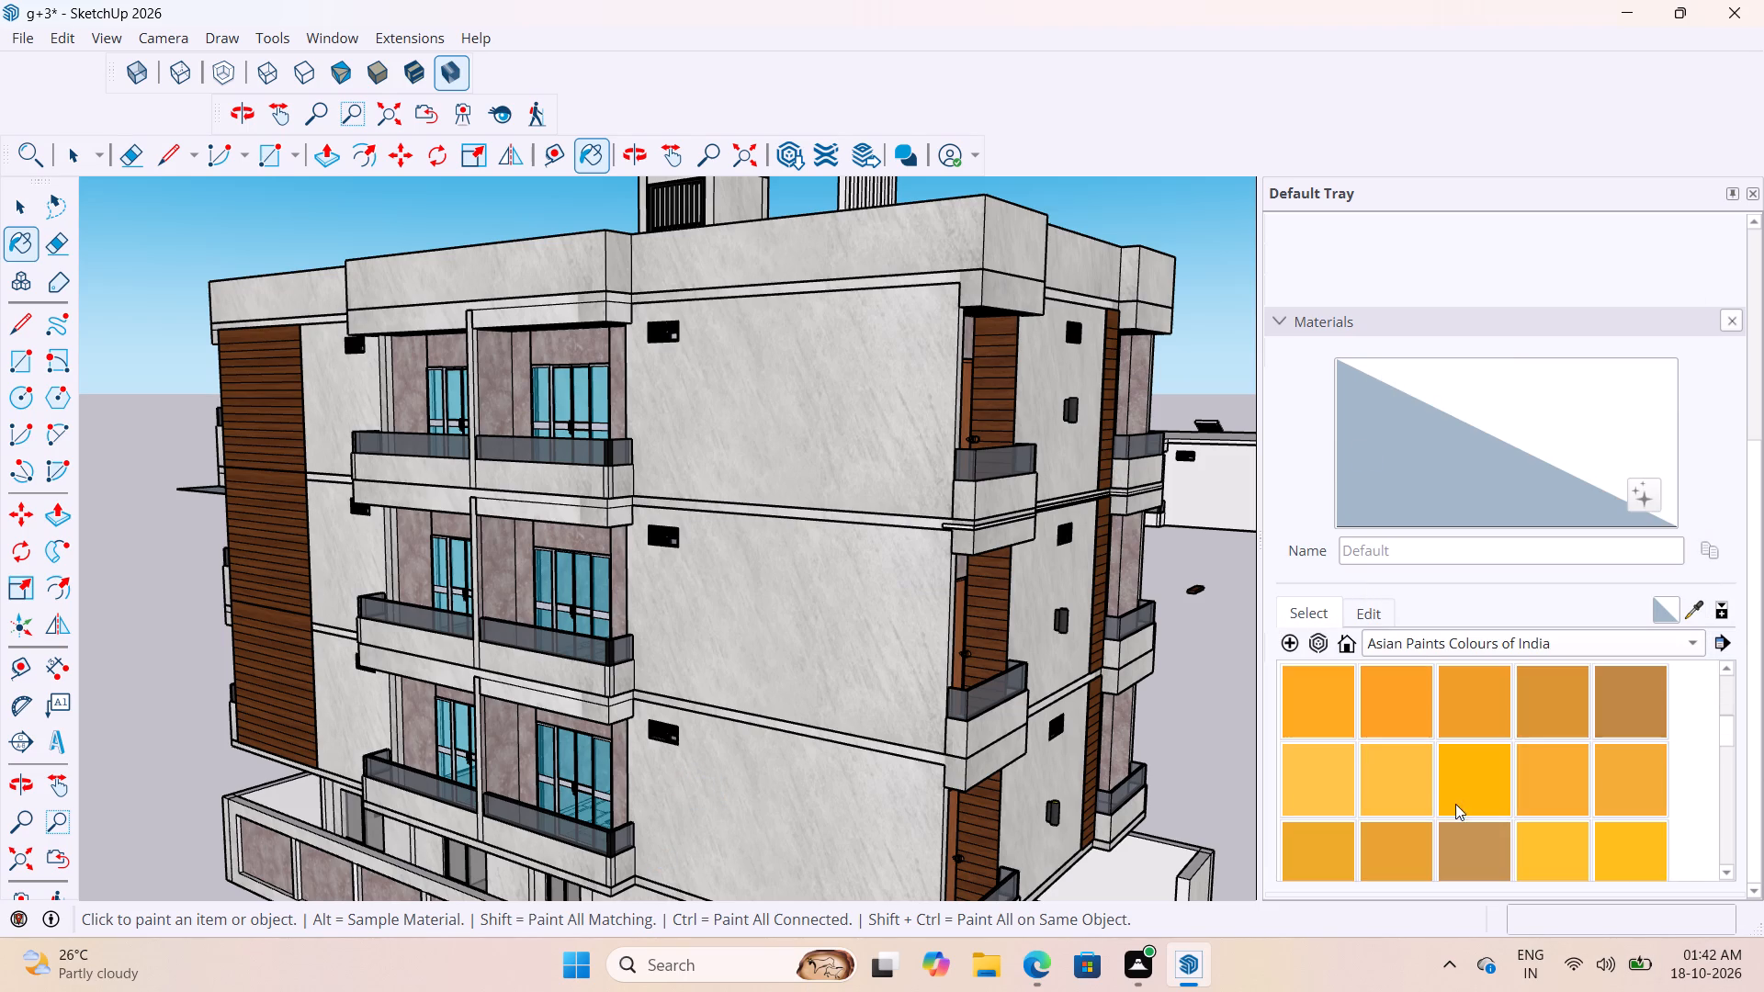
left_click(1396, 714)
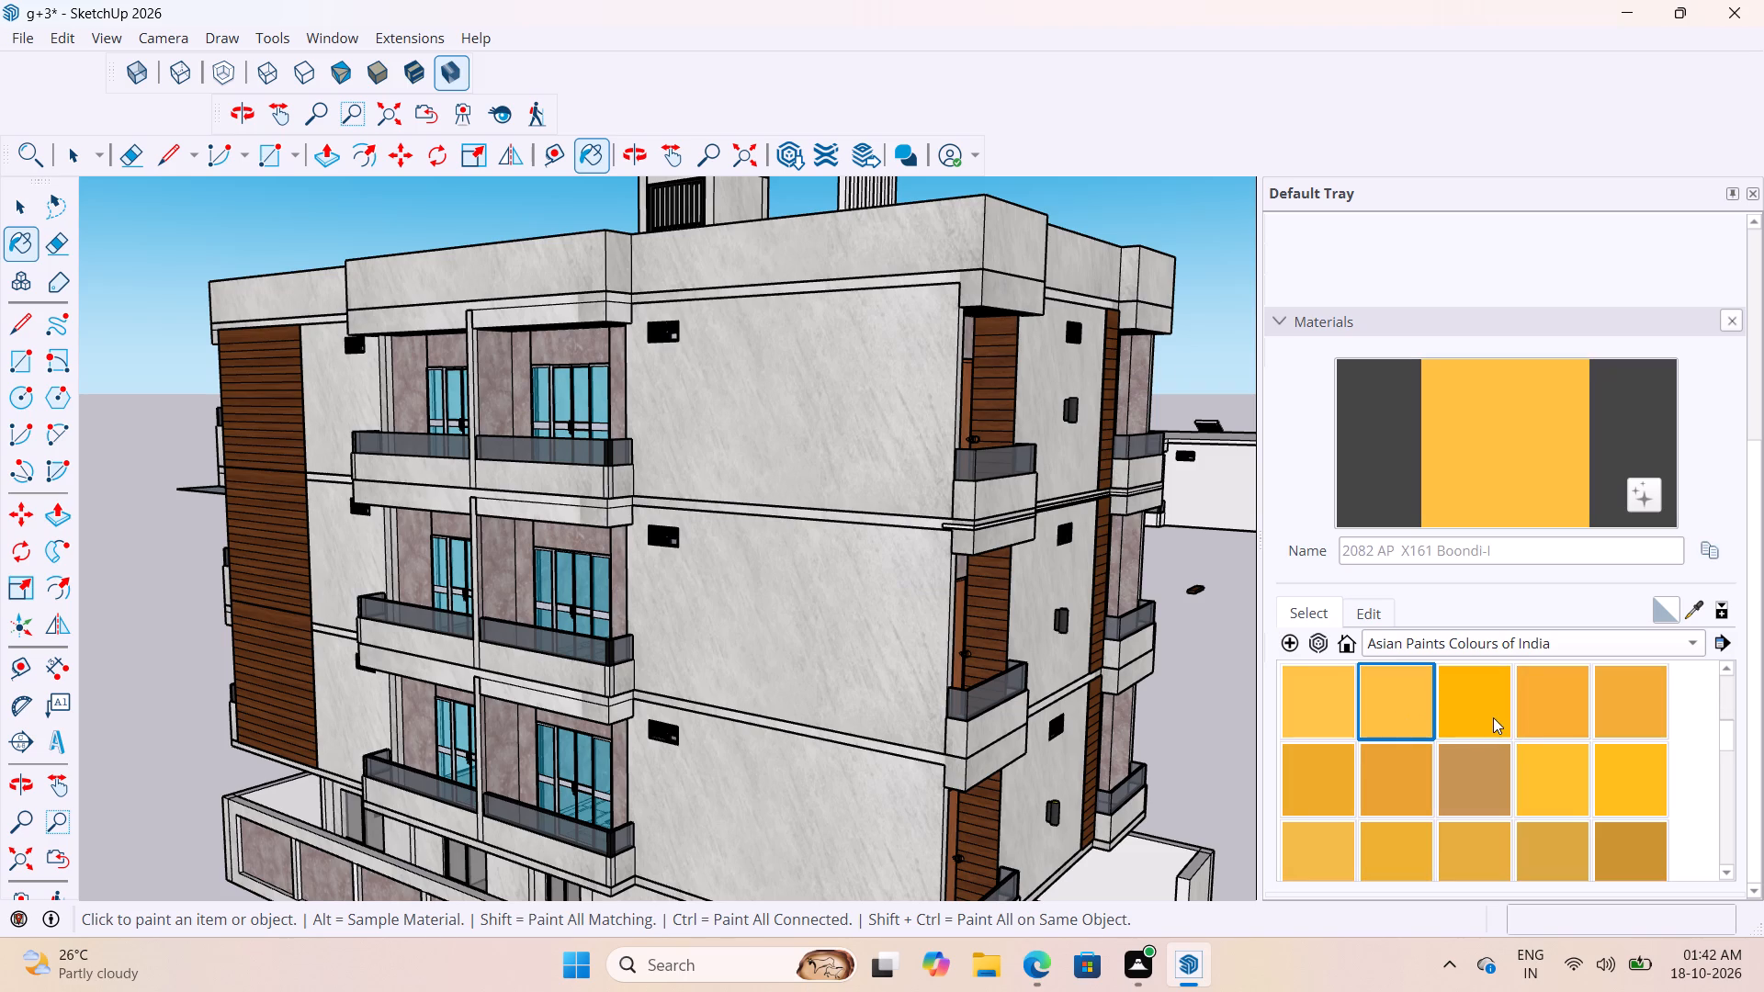
left_click(1493, 717)
scroll(1380, 788, "down", 3)
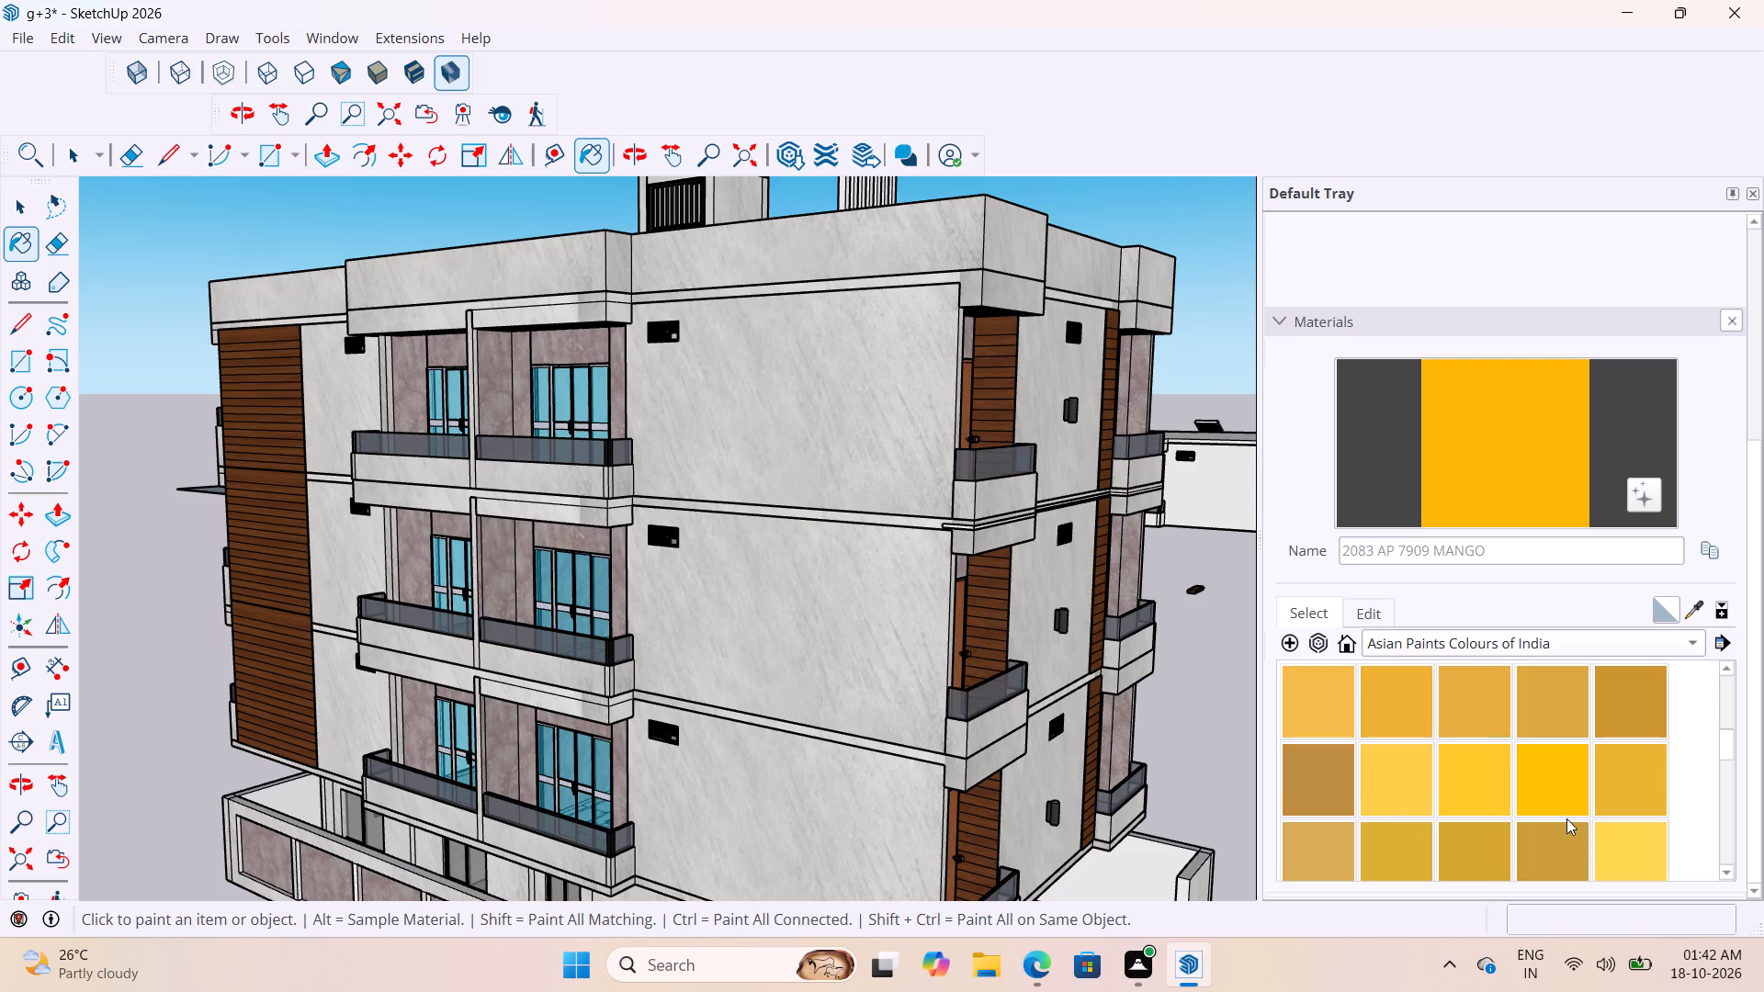
left_click(1651, 781)
scroll(1431, 829, "down", 4)
left_click(1304, 786)
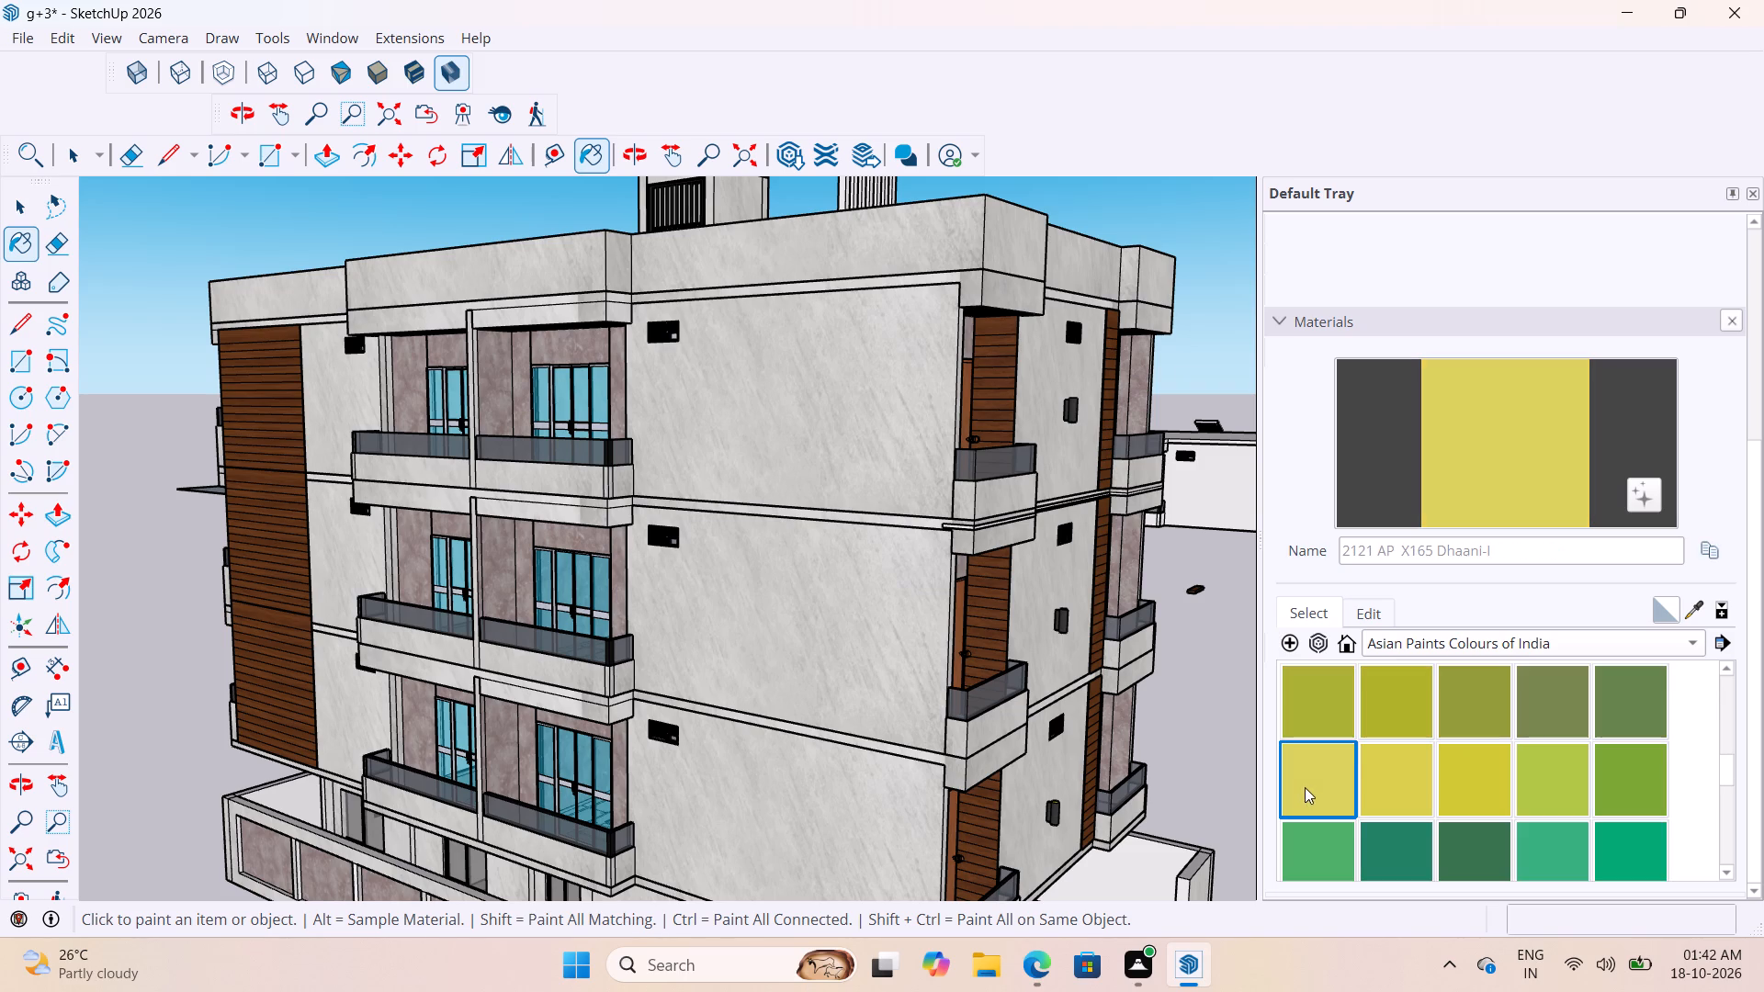
scroll(1440, 726, "up", 3)
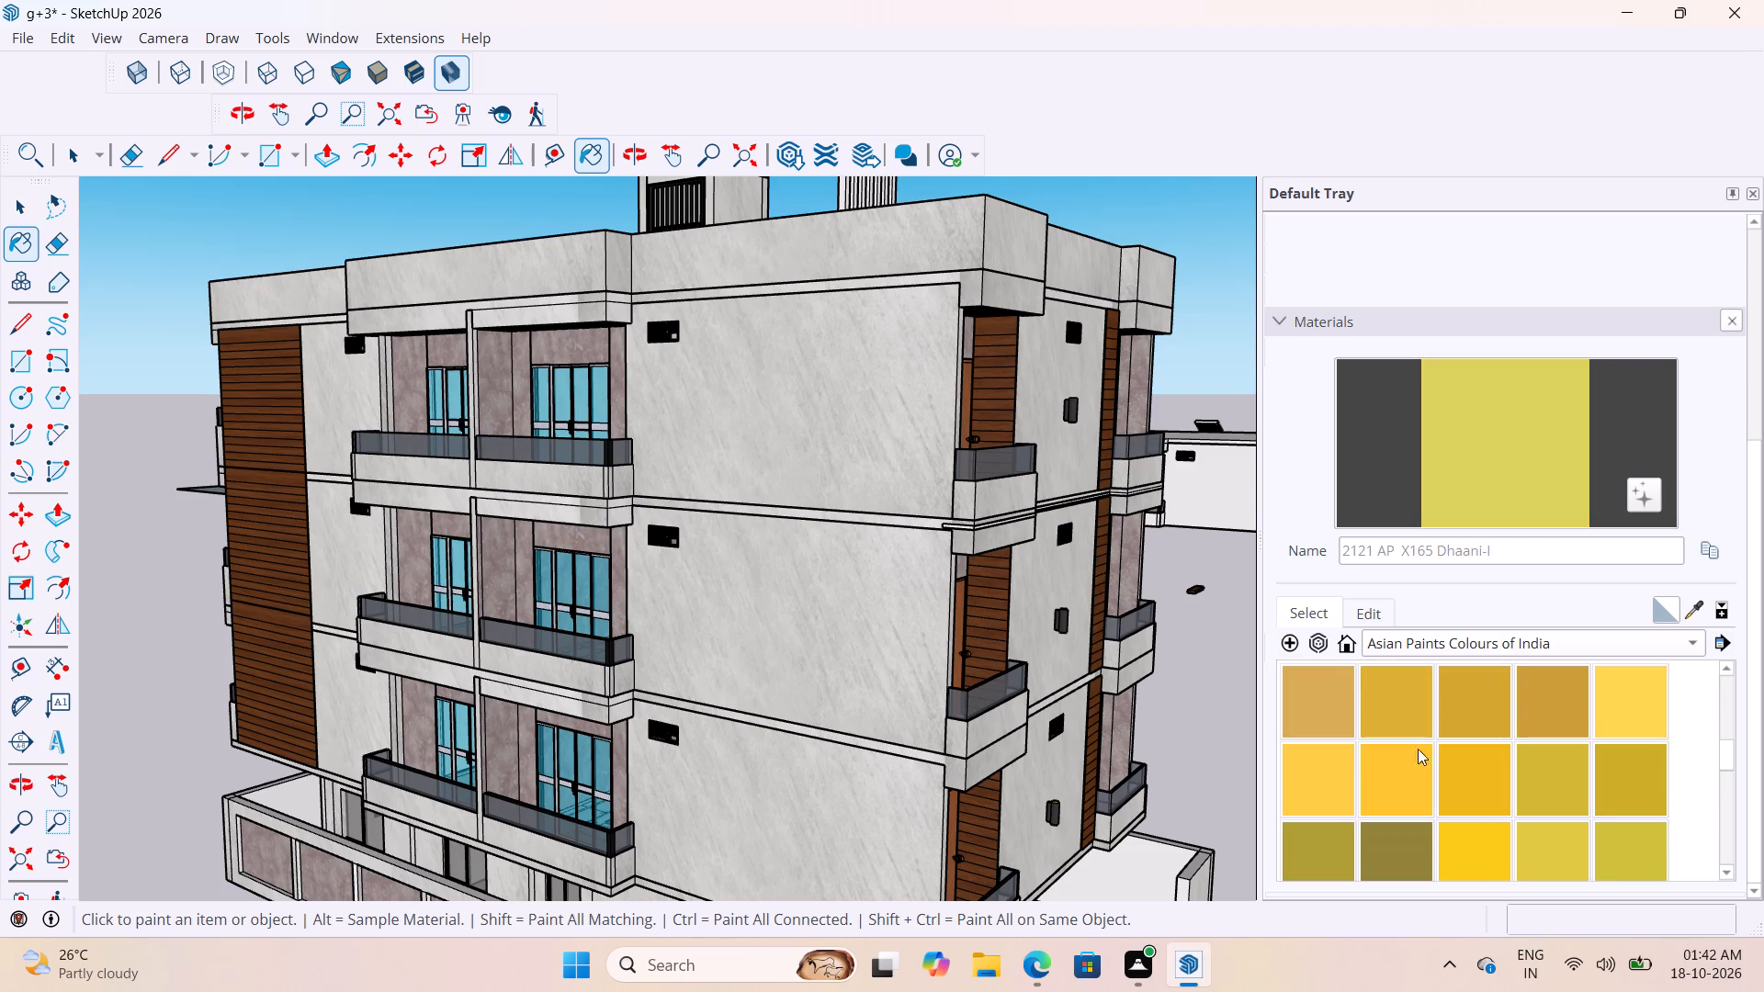
left_click(1333, 804)
scroll(1420, 804, "down", 5)
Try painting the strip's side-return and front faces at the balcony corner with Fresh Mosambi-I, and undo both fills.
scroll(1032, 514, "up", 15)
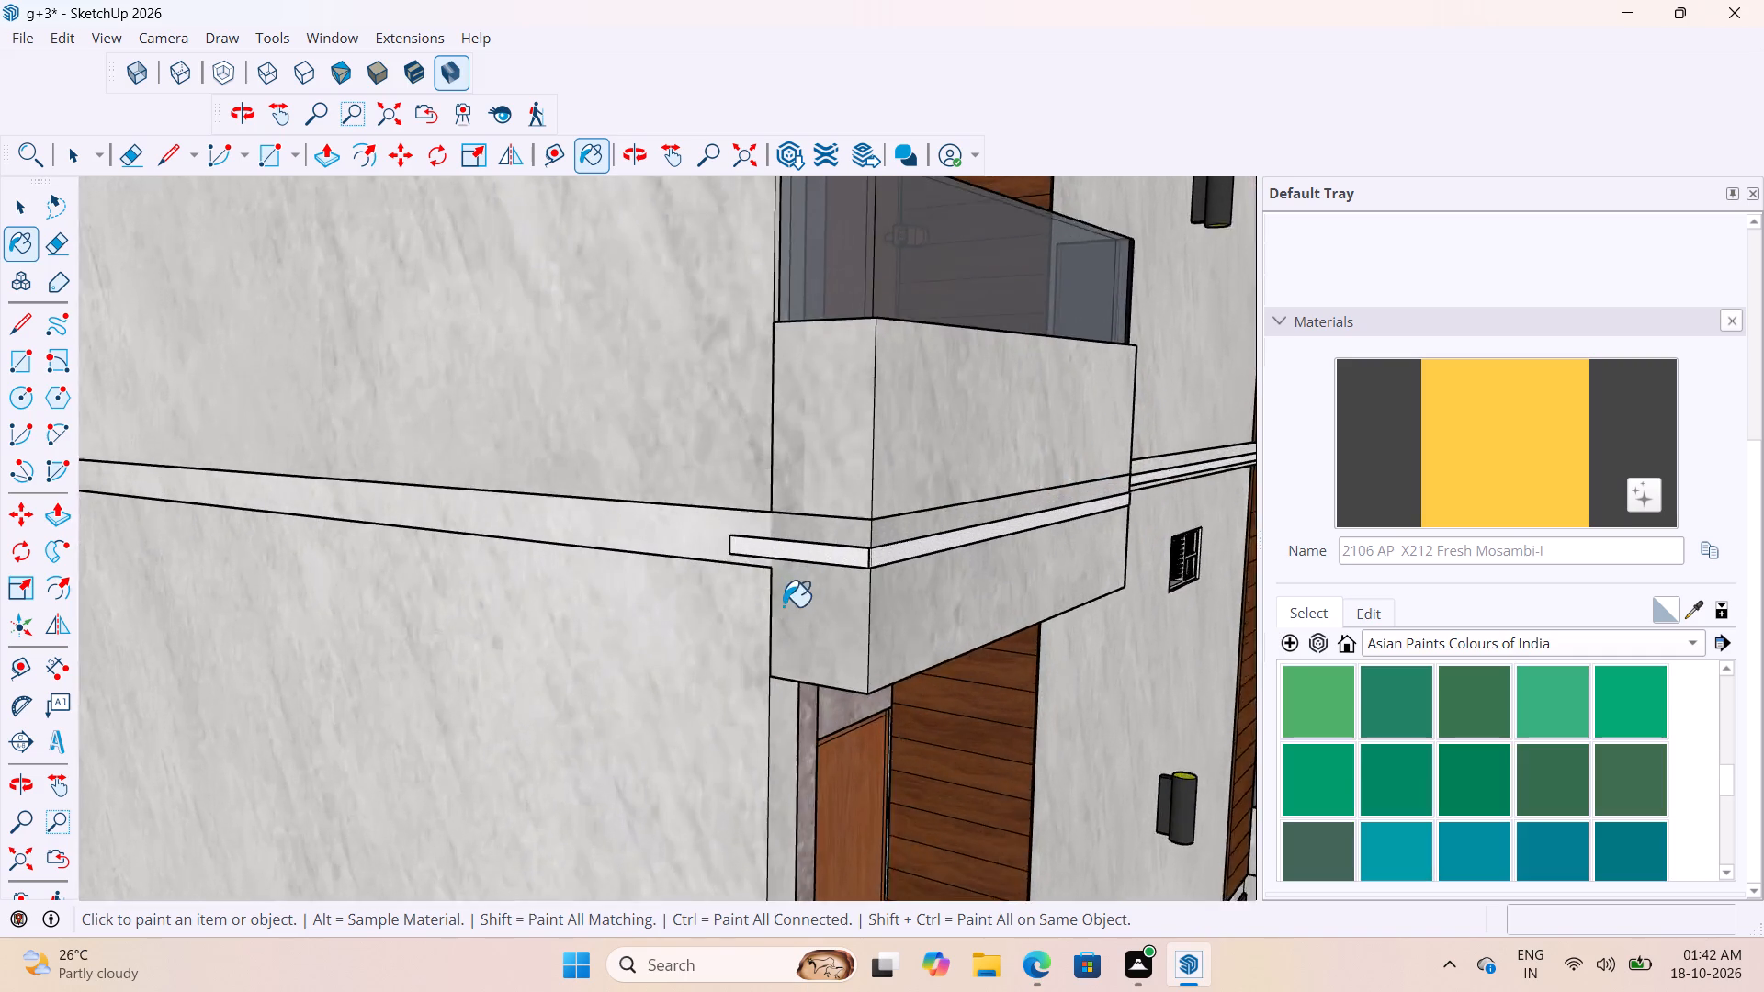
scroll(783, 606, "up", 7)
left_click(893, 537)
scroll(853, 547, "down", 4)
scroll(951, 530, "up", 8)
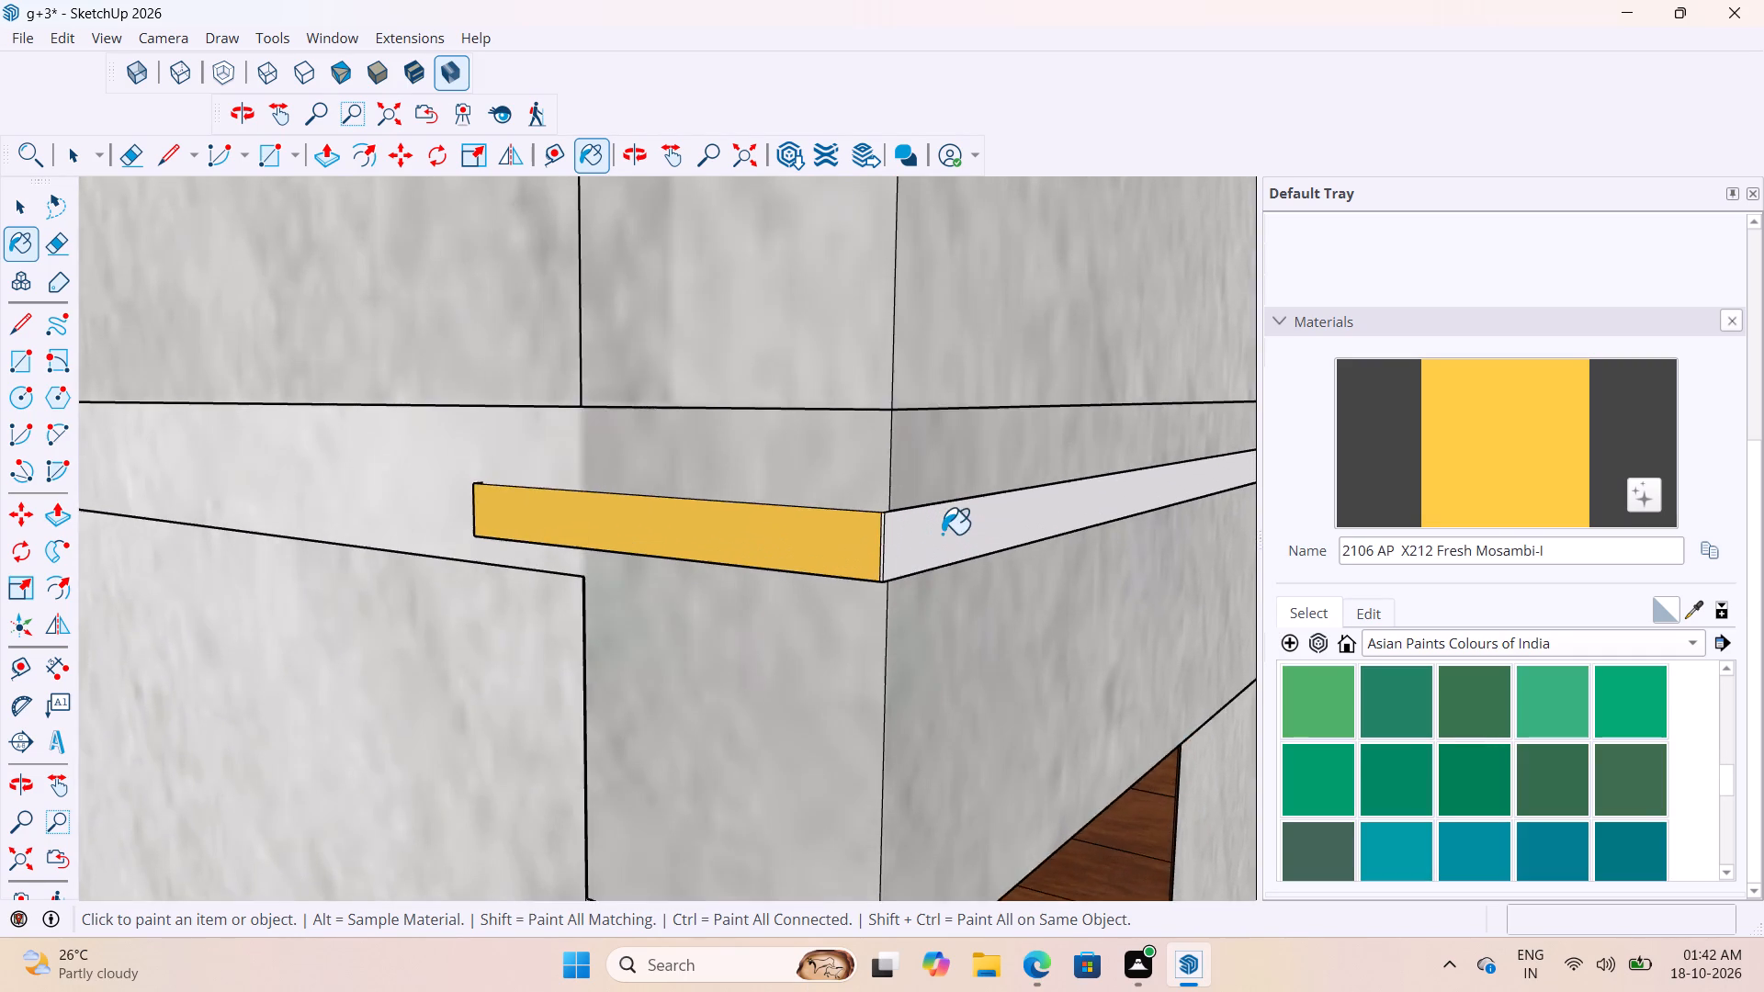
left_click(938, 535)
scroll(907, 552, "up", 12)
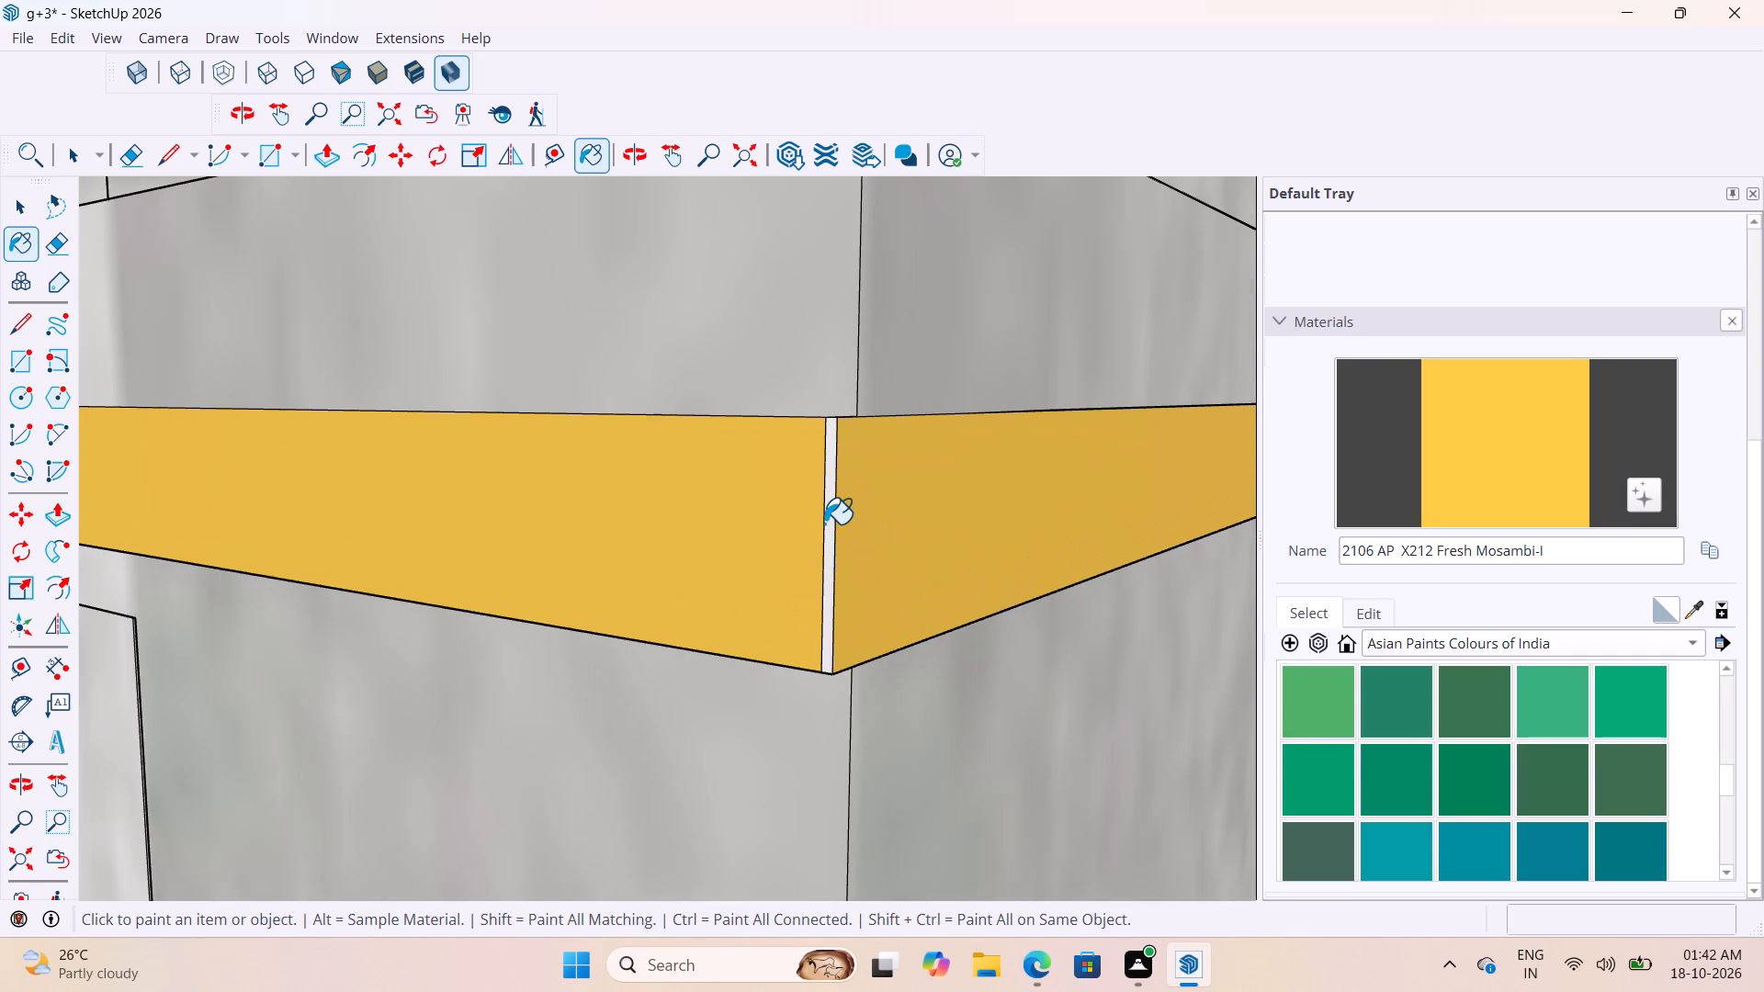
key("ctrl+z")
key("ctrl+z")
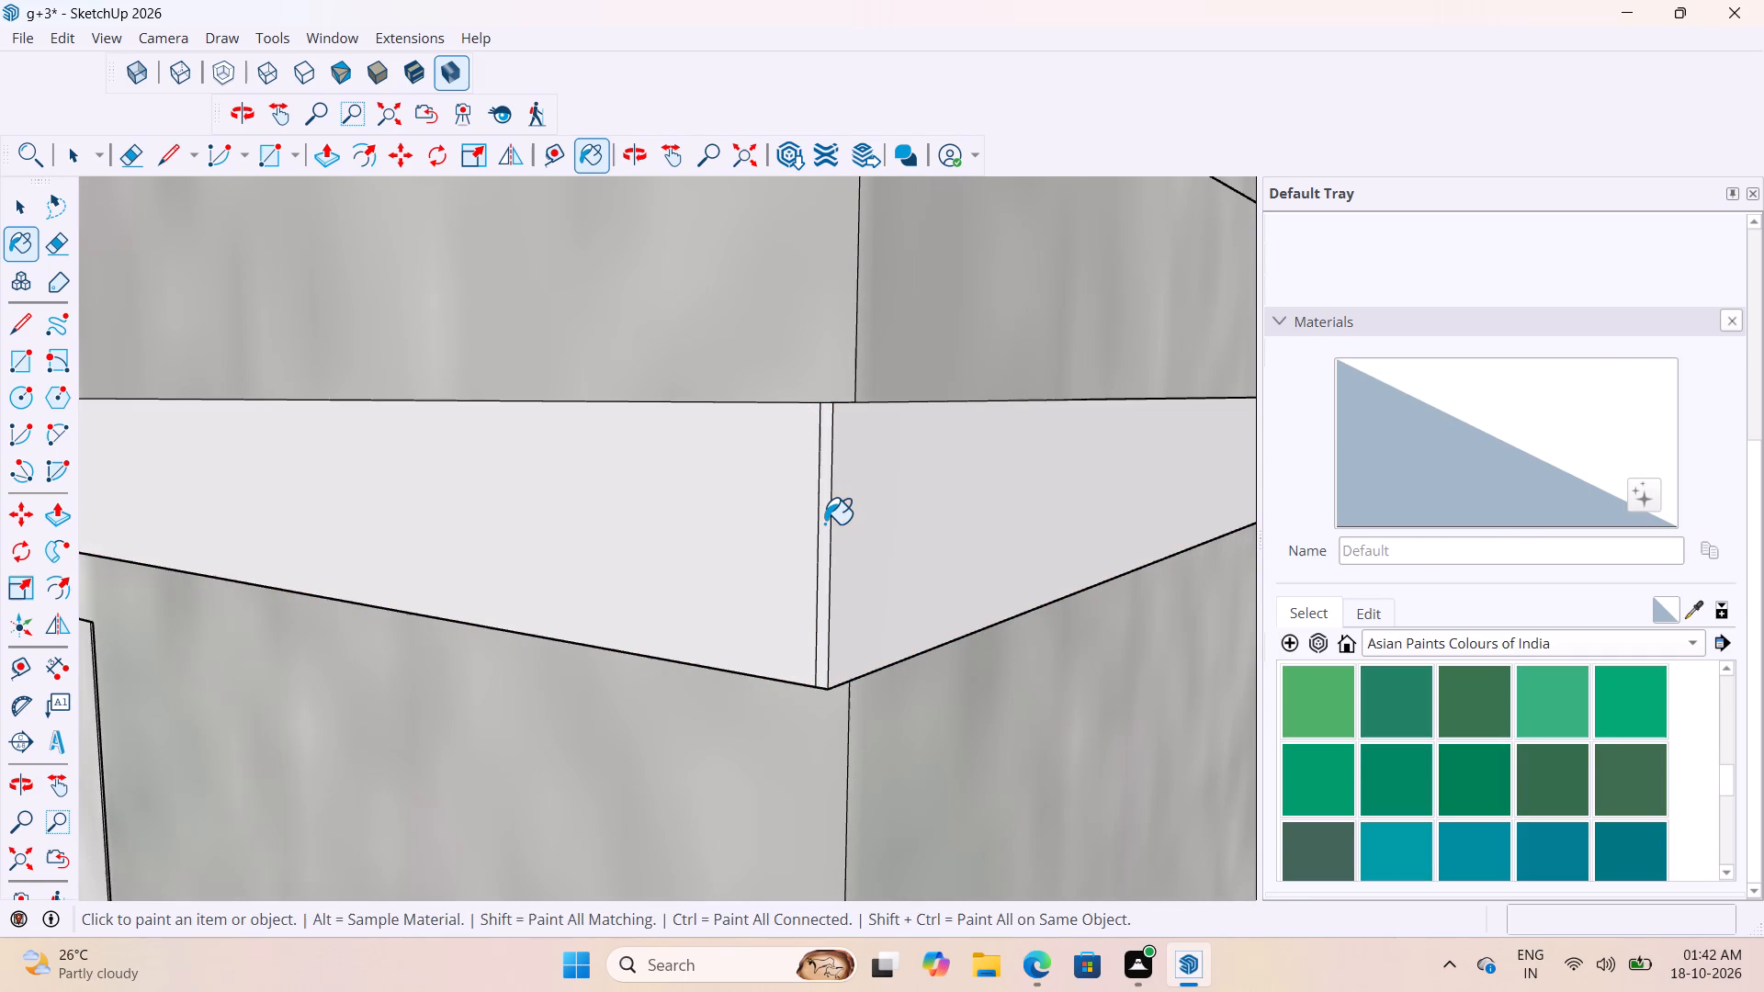
Copy the whole raised strip from the balcony corner and place the copy on open ground outside the building, about 43' 5 3/8" away.
key("space")
scroll(820, 538, "down", 1)
double_click(814, 545)
double_click(889, 584)
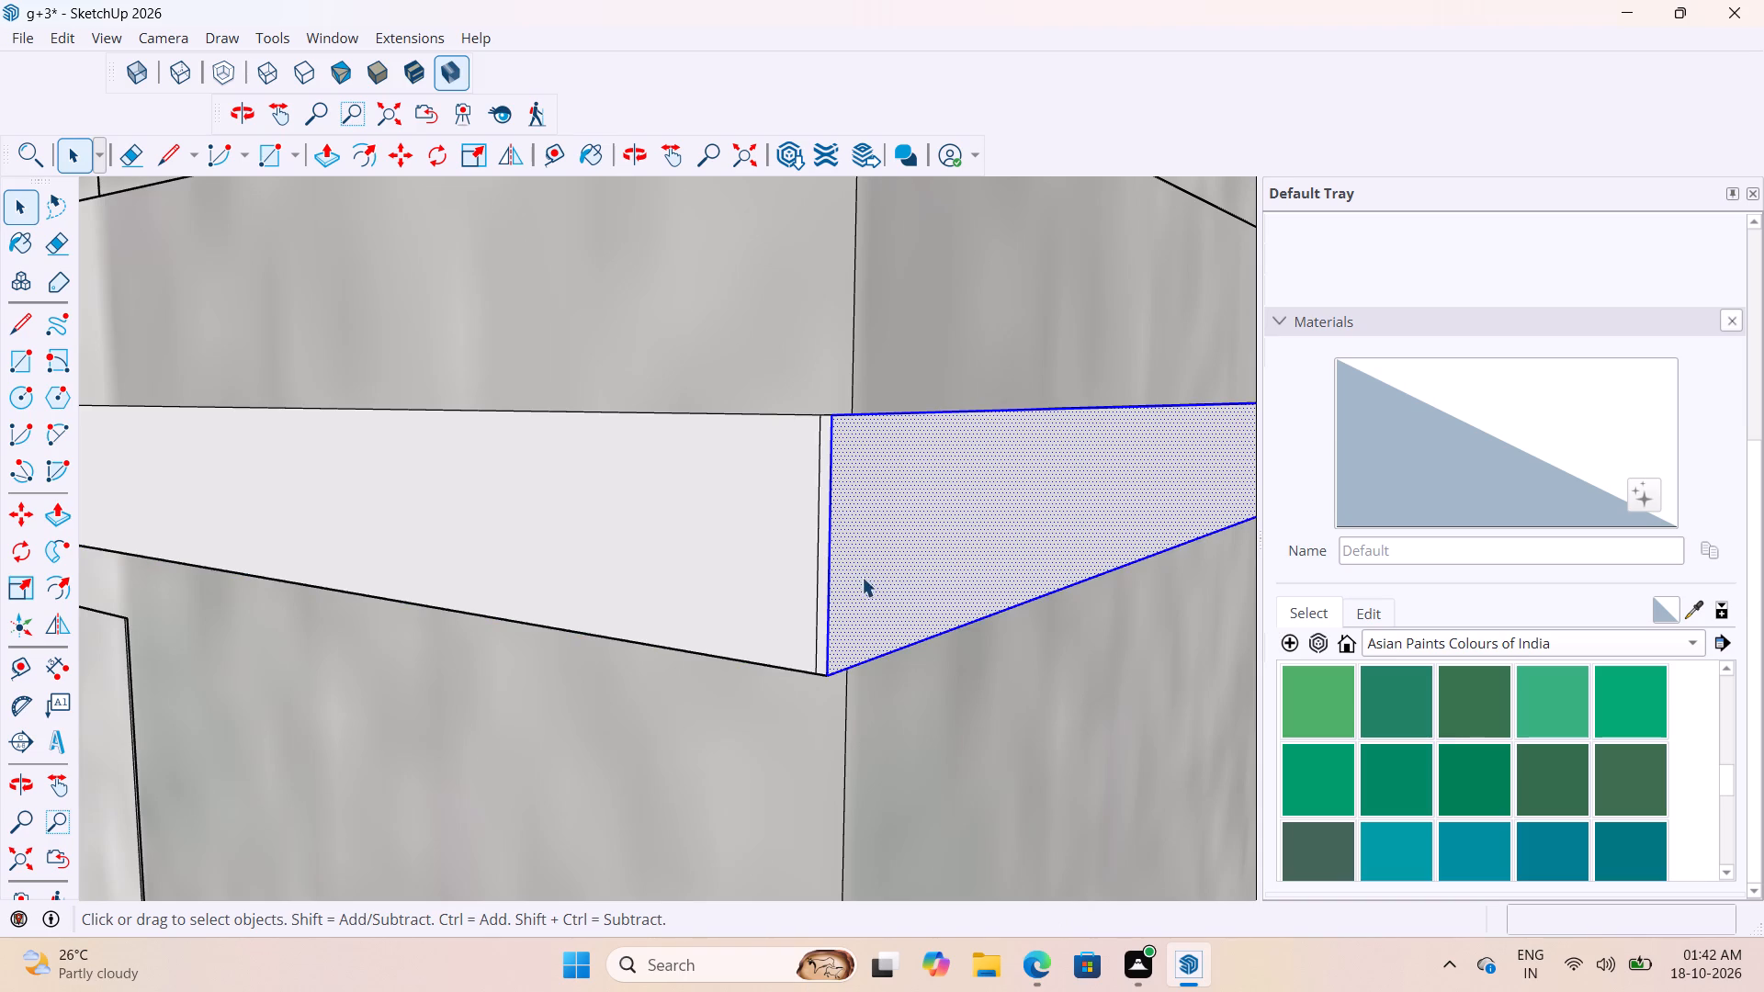
triple_click(798, 564)
scroll(780, 598, "down", 14)
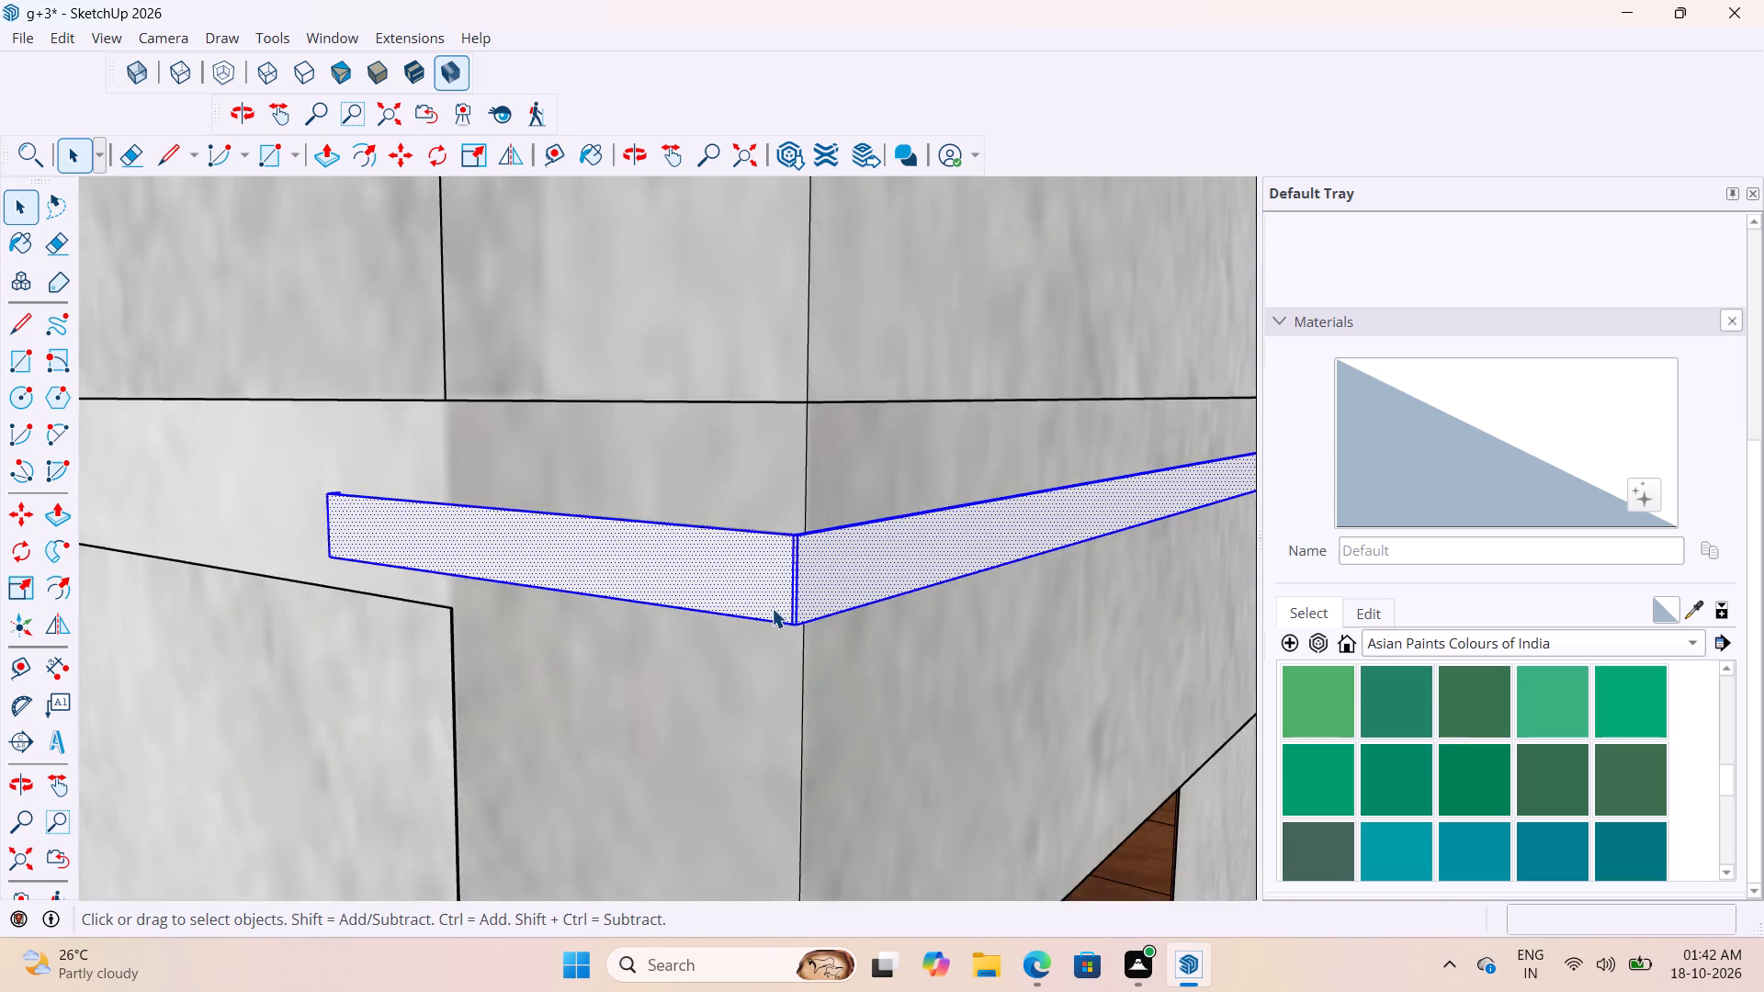
scroll(772, 608, "down", 14)
scroll(665, 622, "up", 7)
middle_click_drag(616, 554, 579, 719)
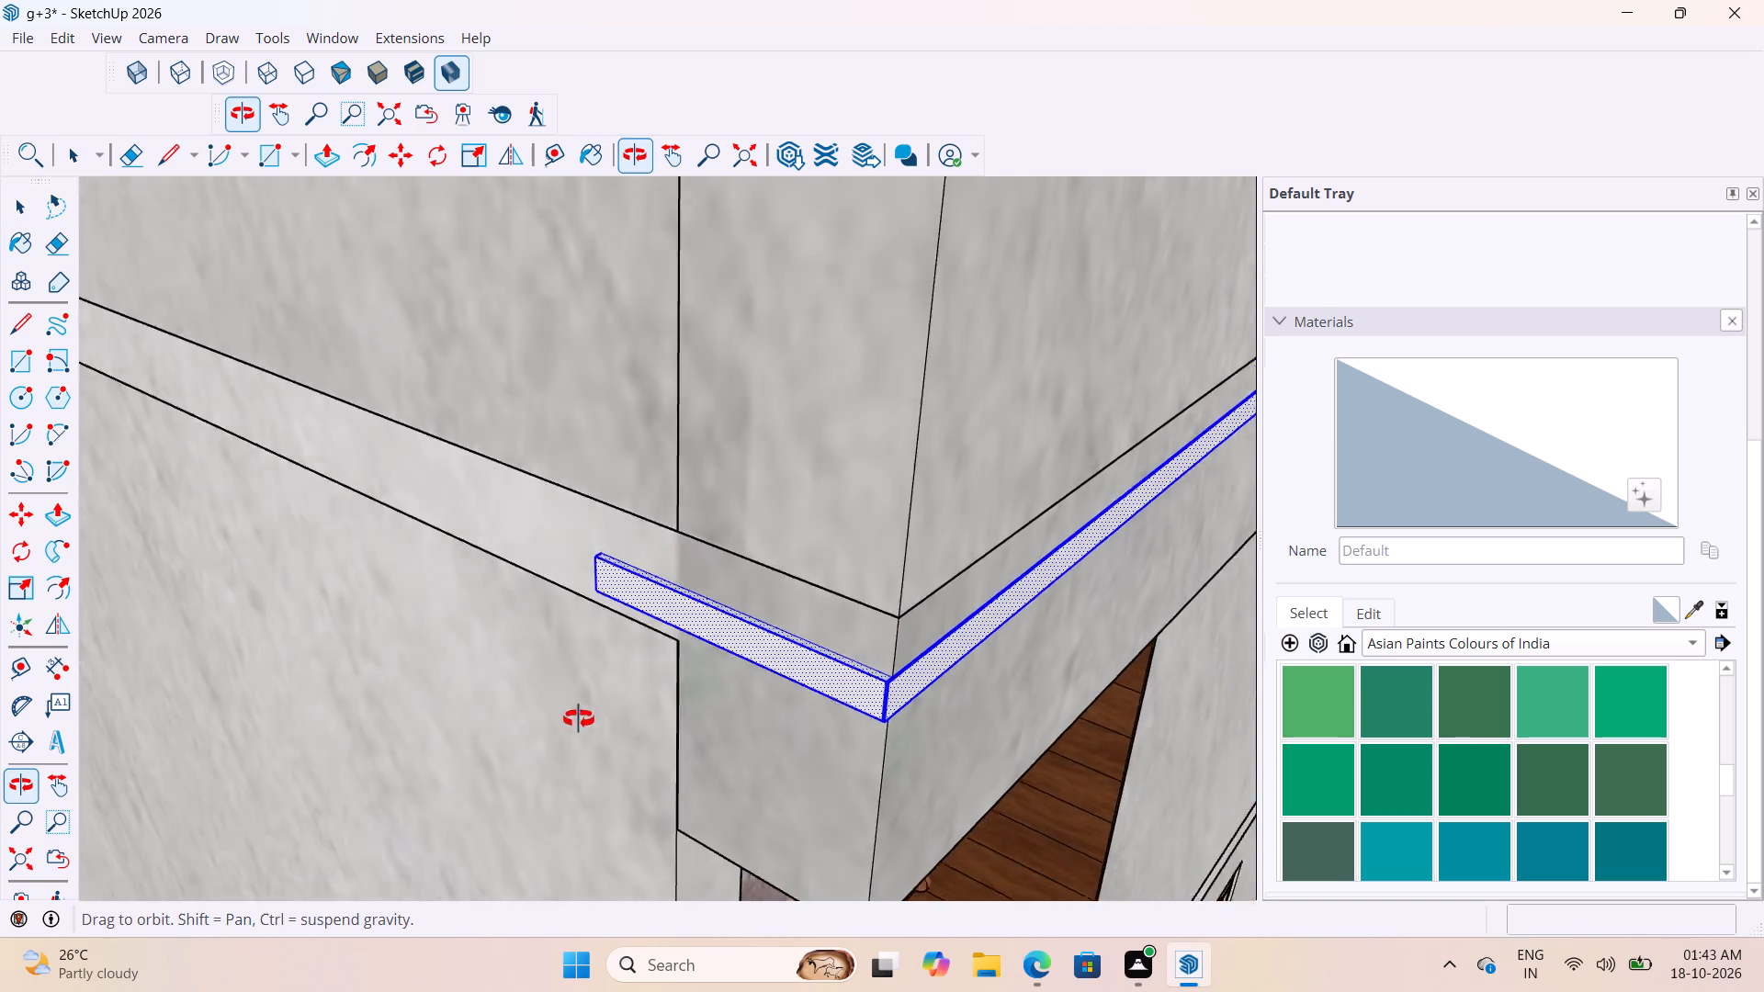
middle_click_drag(579, 719, 513, 745)
key("m")
scroll(603, 577, "up", 7)
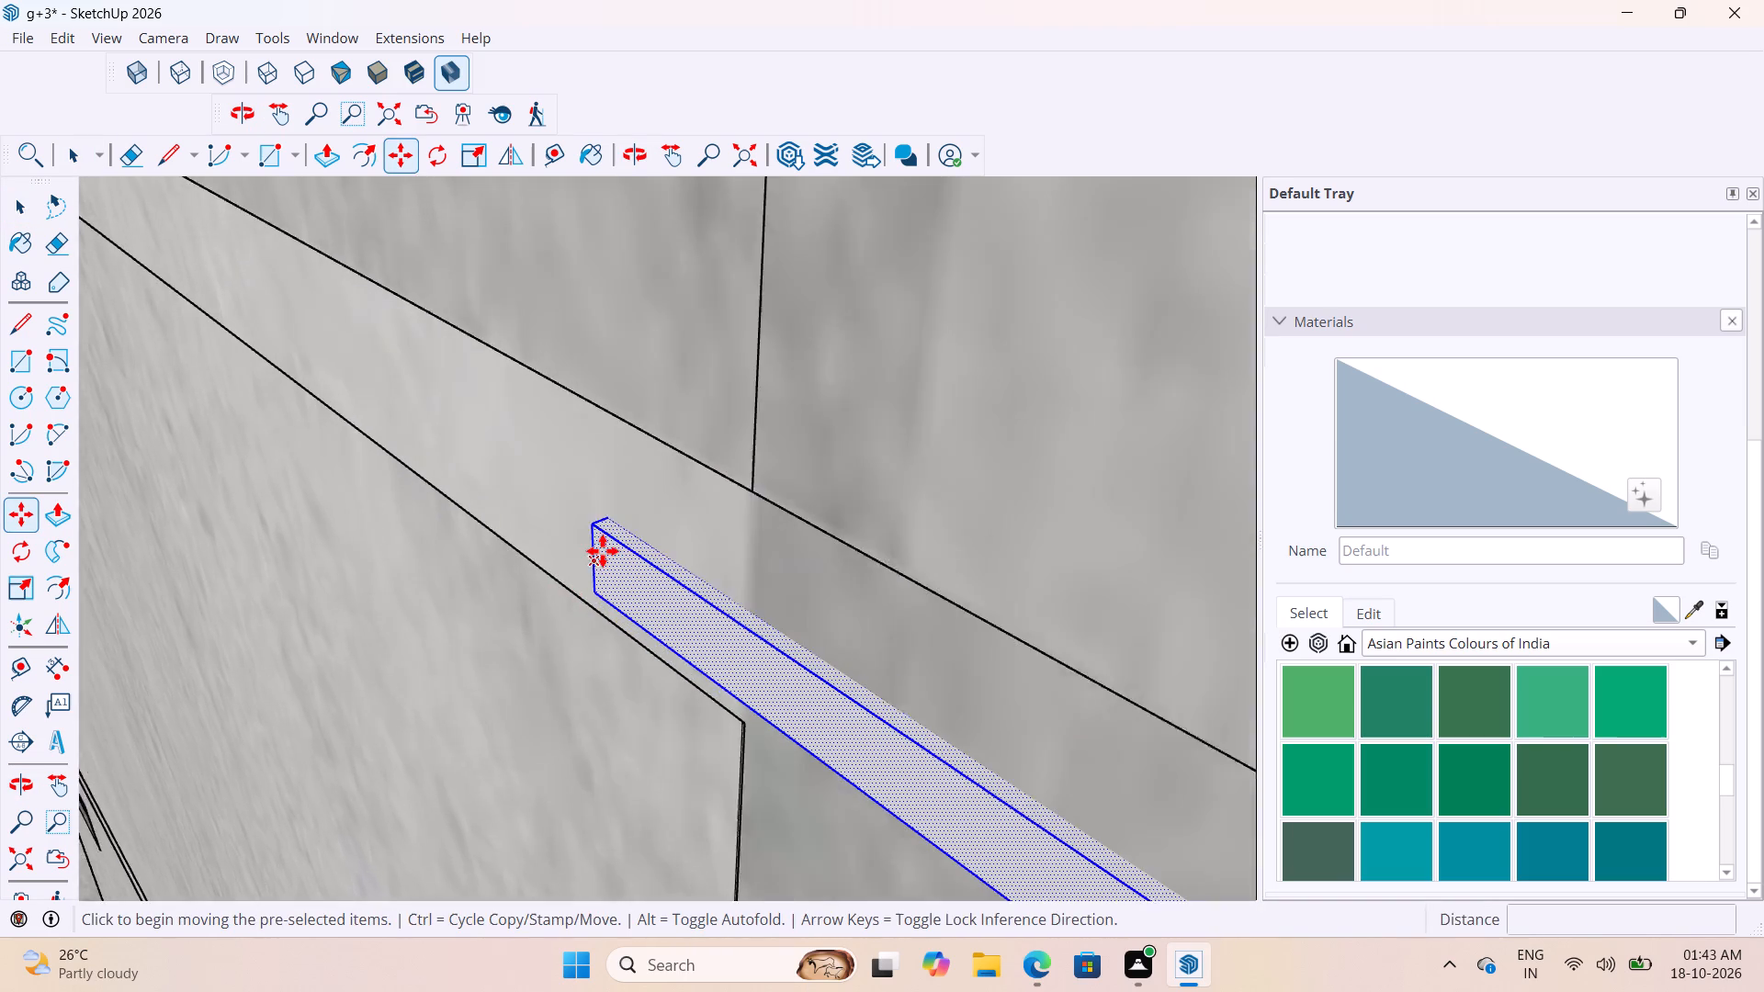
scroll(603, 551, "up", 4)
left_click(607, 496)
scroll(599, 587, "down", 8)
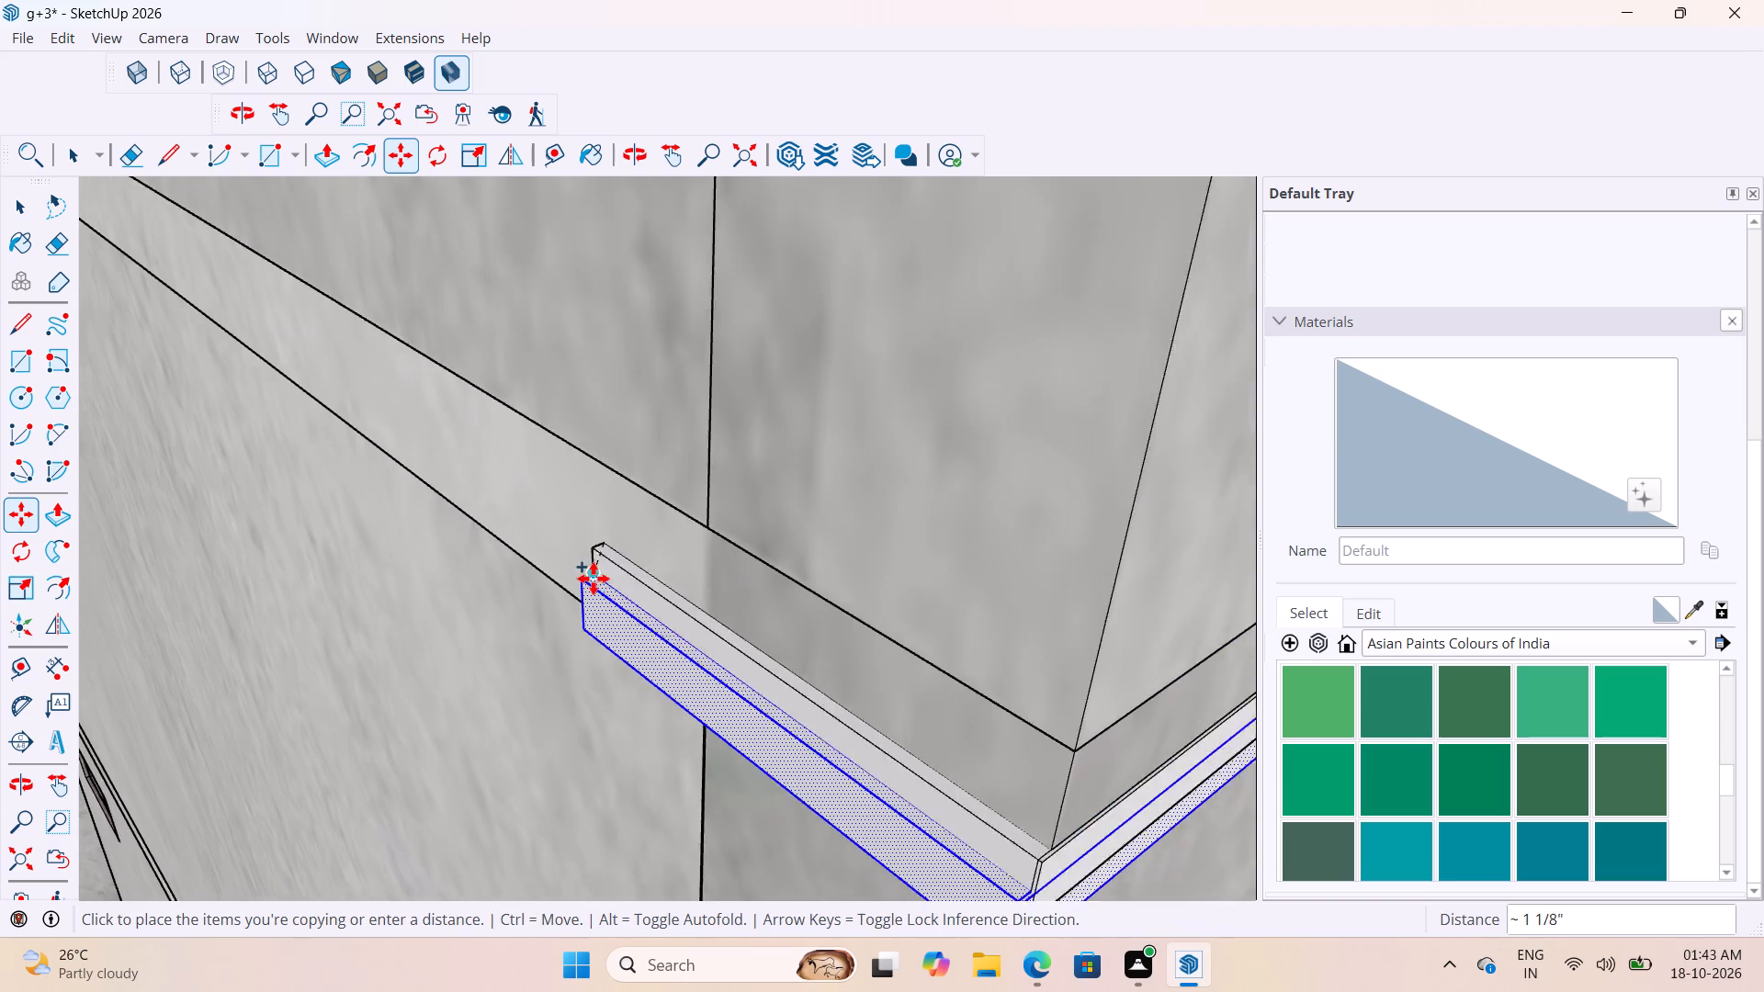
scroll(594, 579, "down", 20)
scroll(594, 579, "down", 3)
scroll(631, 669, "down", 11)
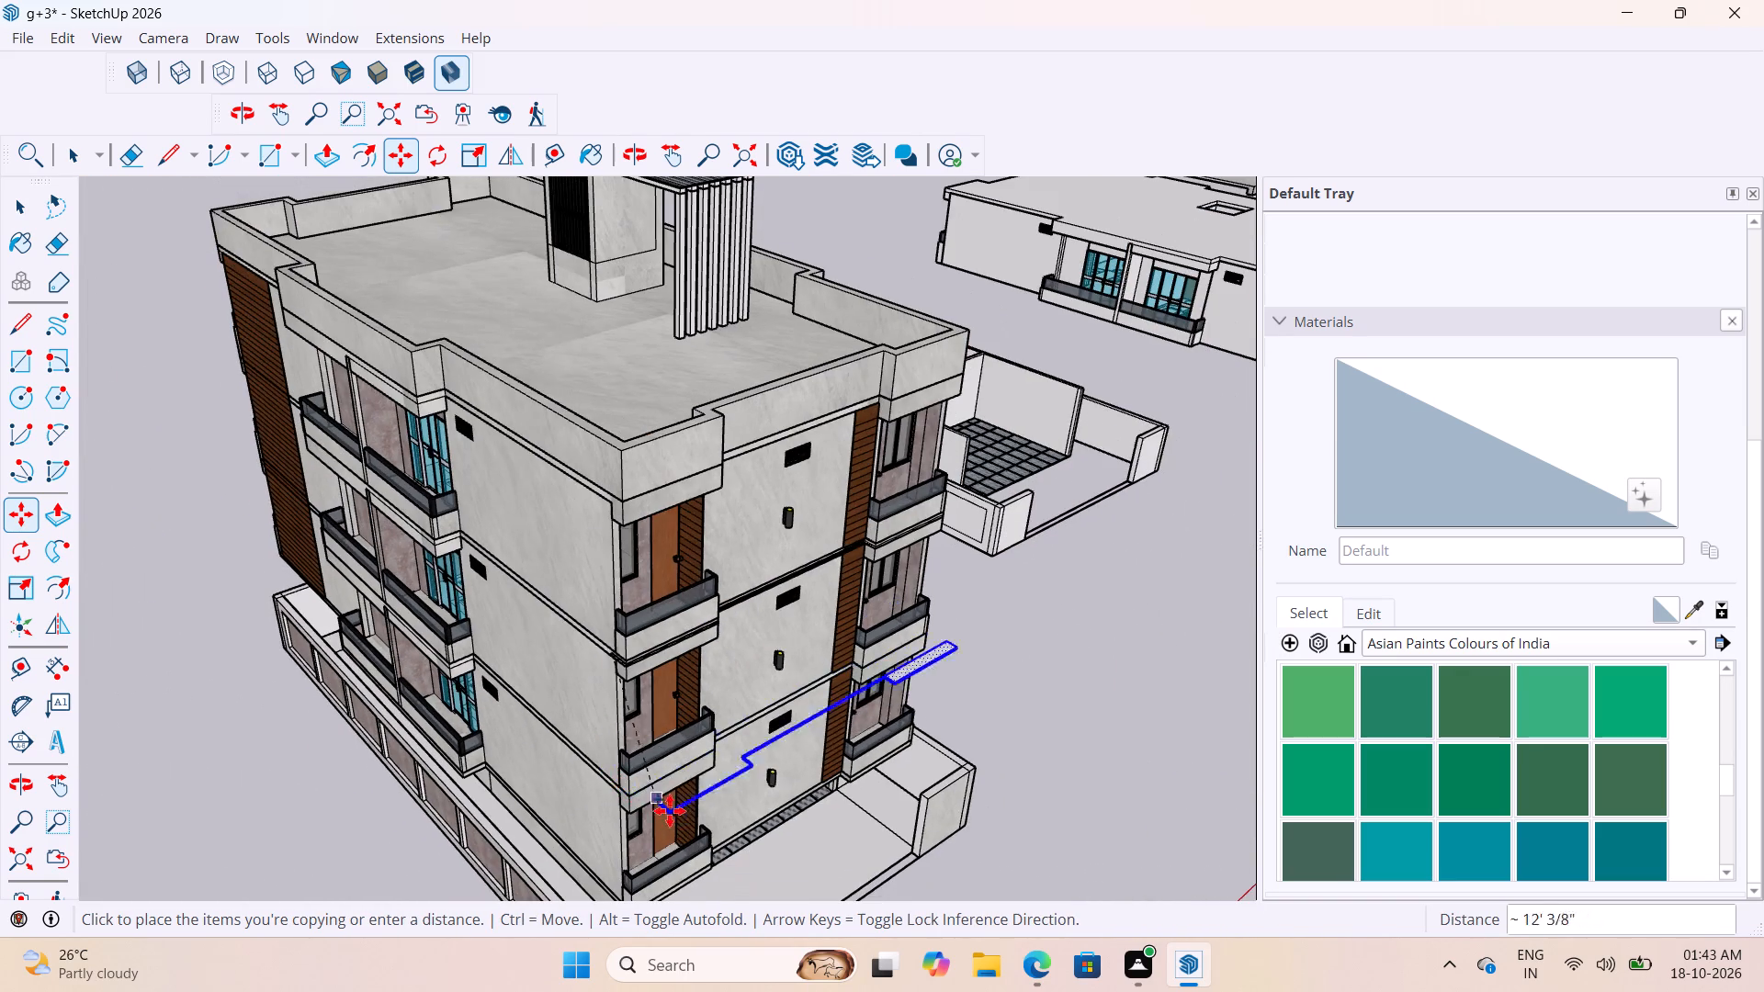
scroll(836, 702, "down", 4)
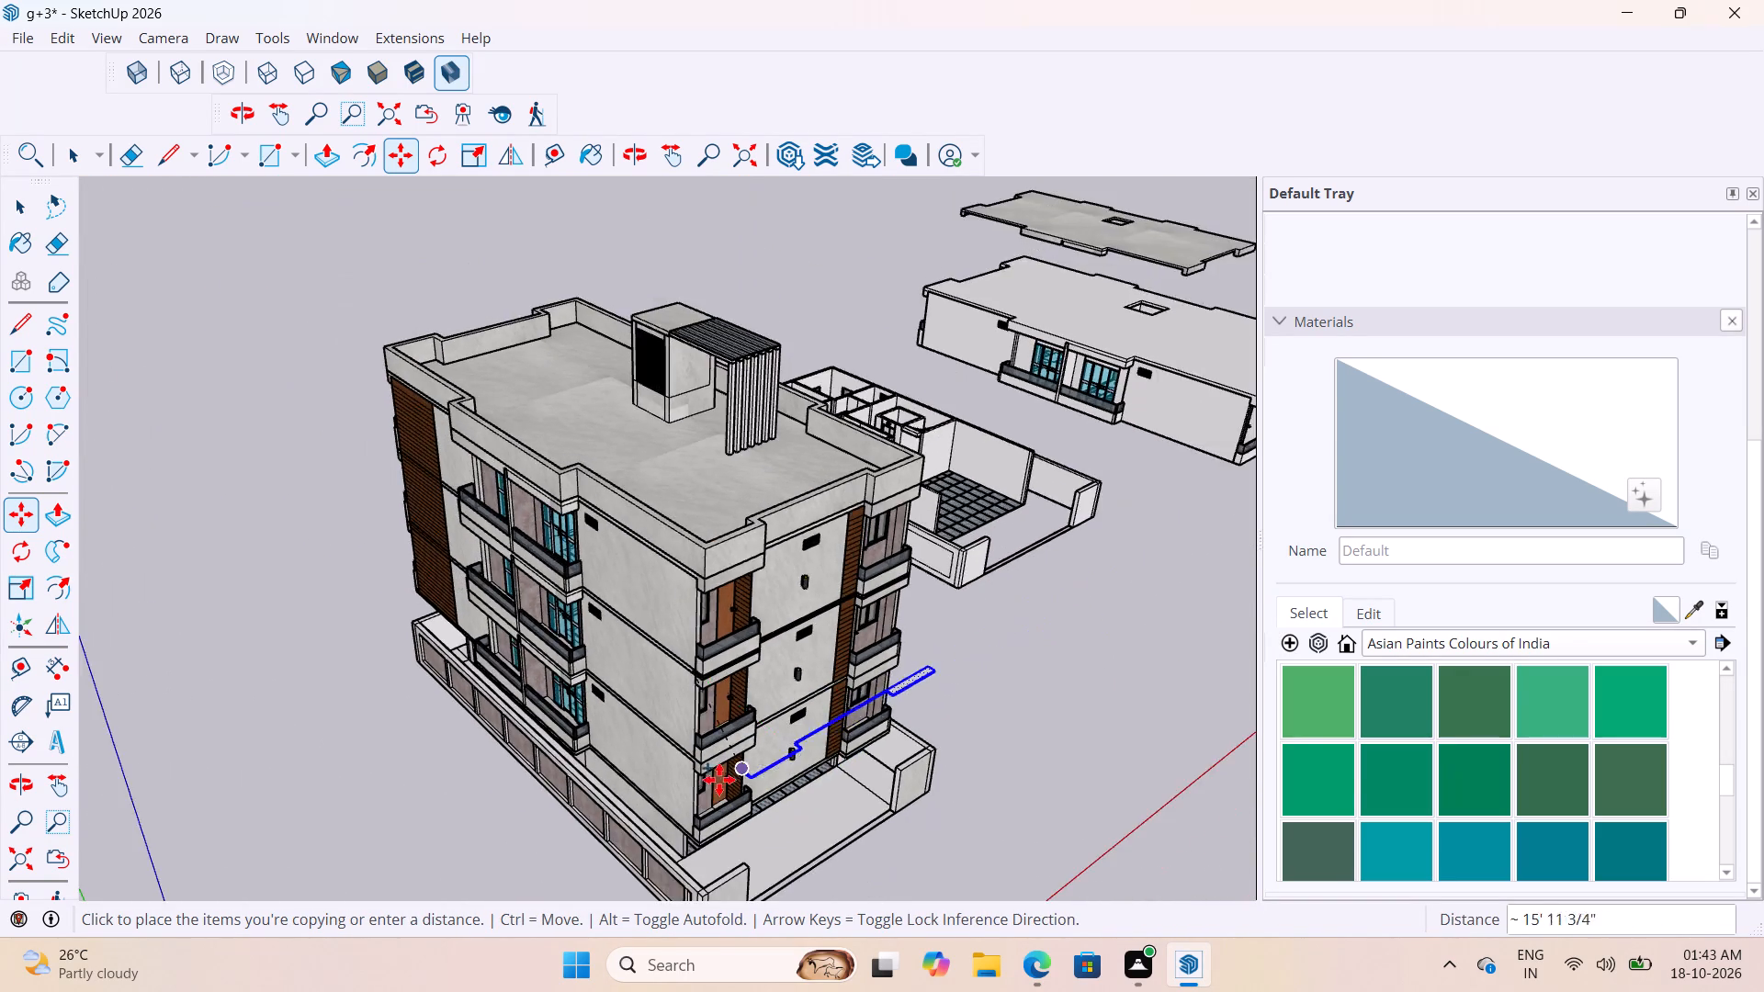
scroll(712, 783, "up", 18)
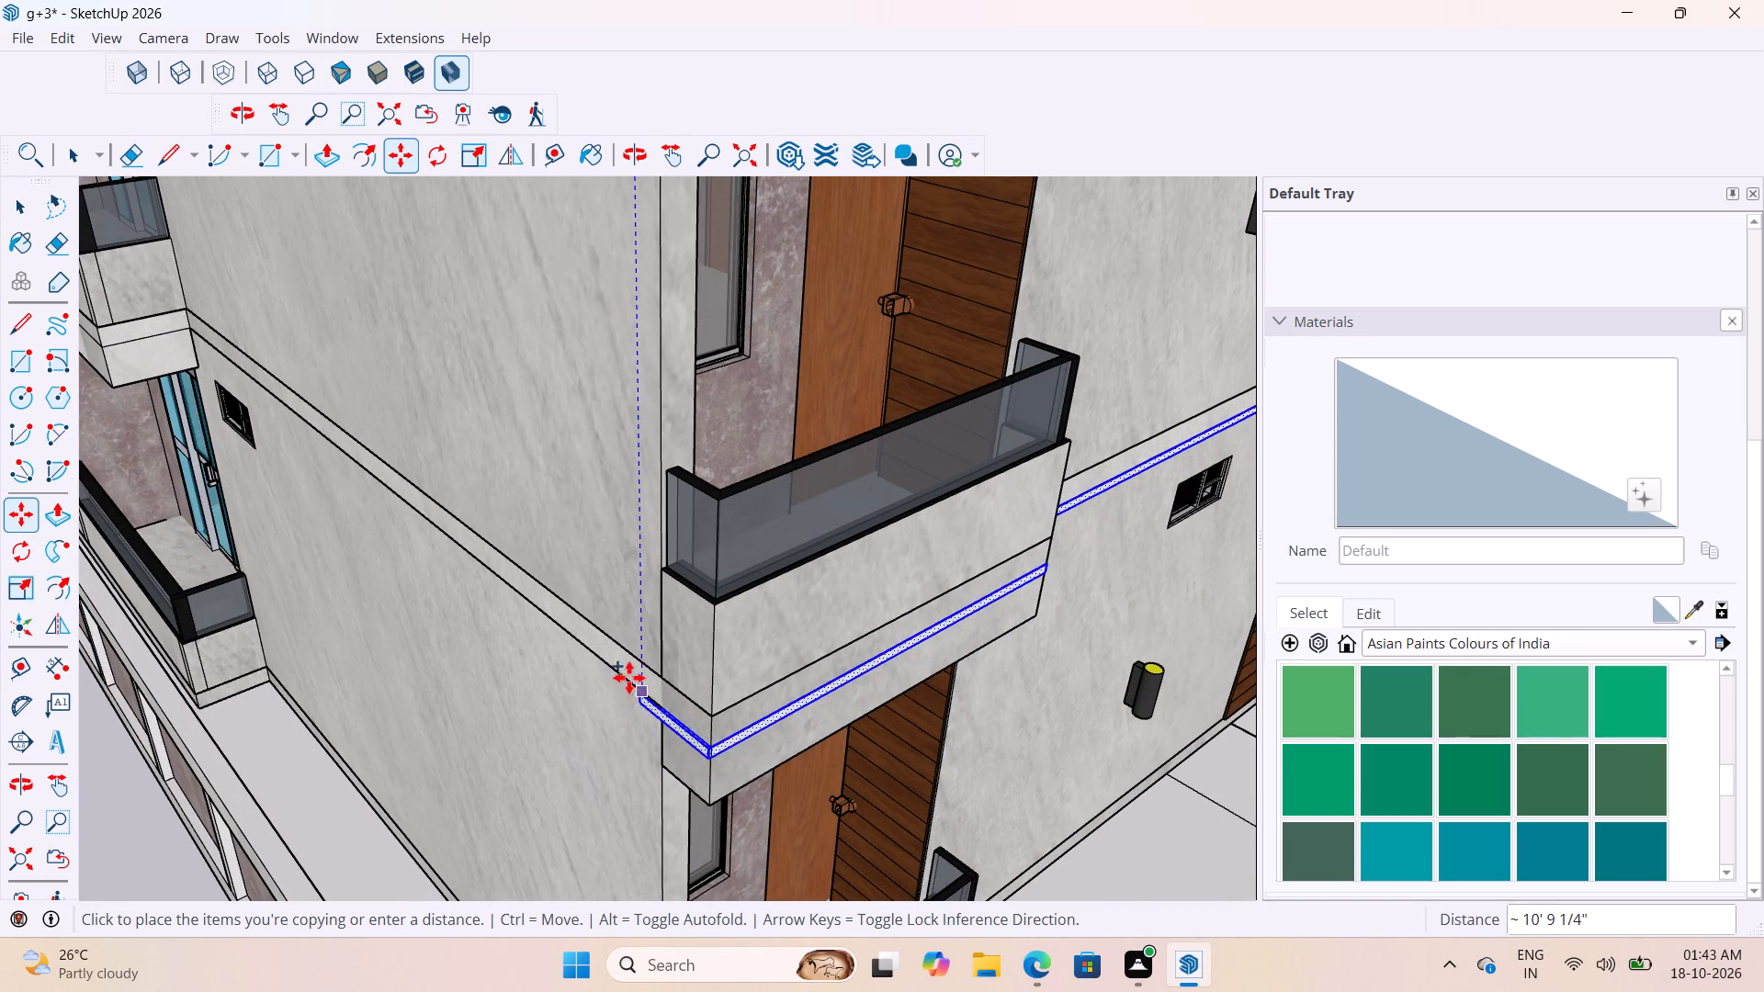
middle_click_drag(620, 657, 776, 533)
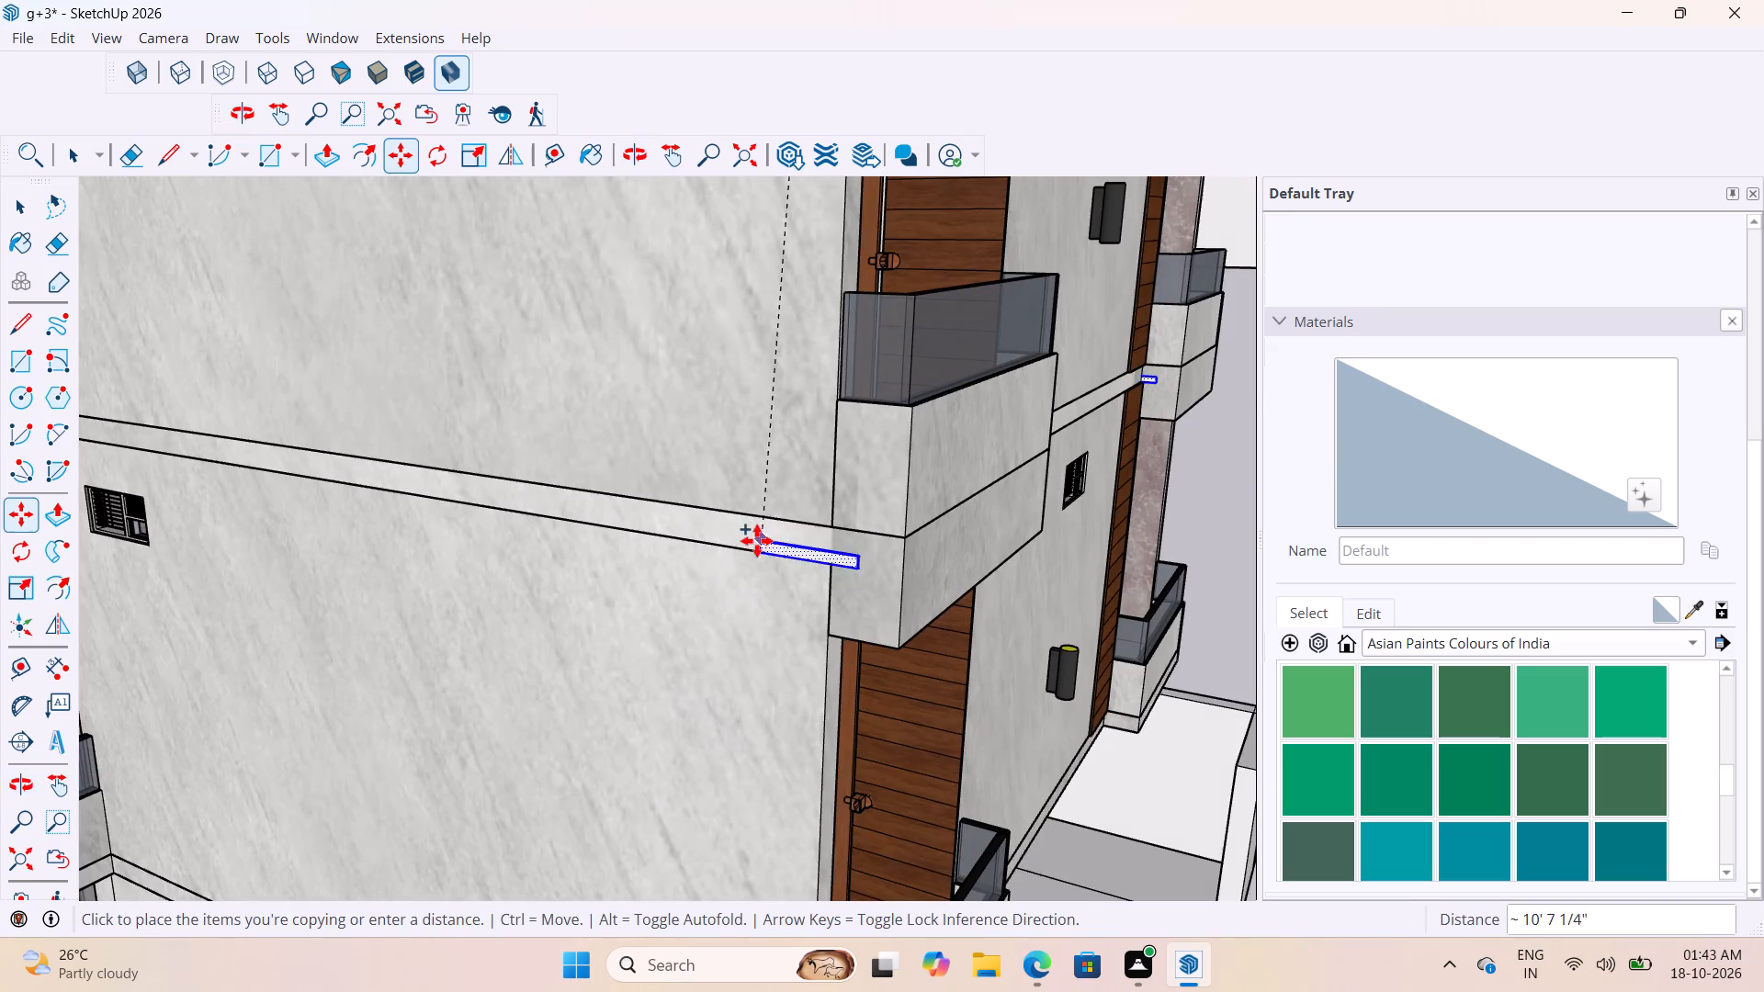
scroll(750, 540, "up", 4)
scroll(736, 522, "down", 17)
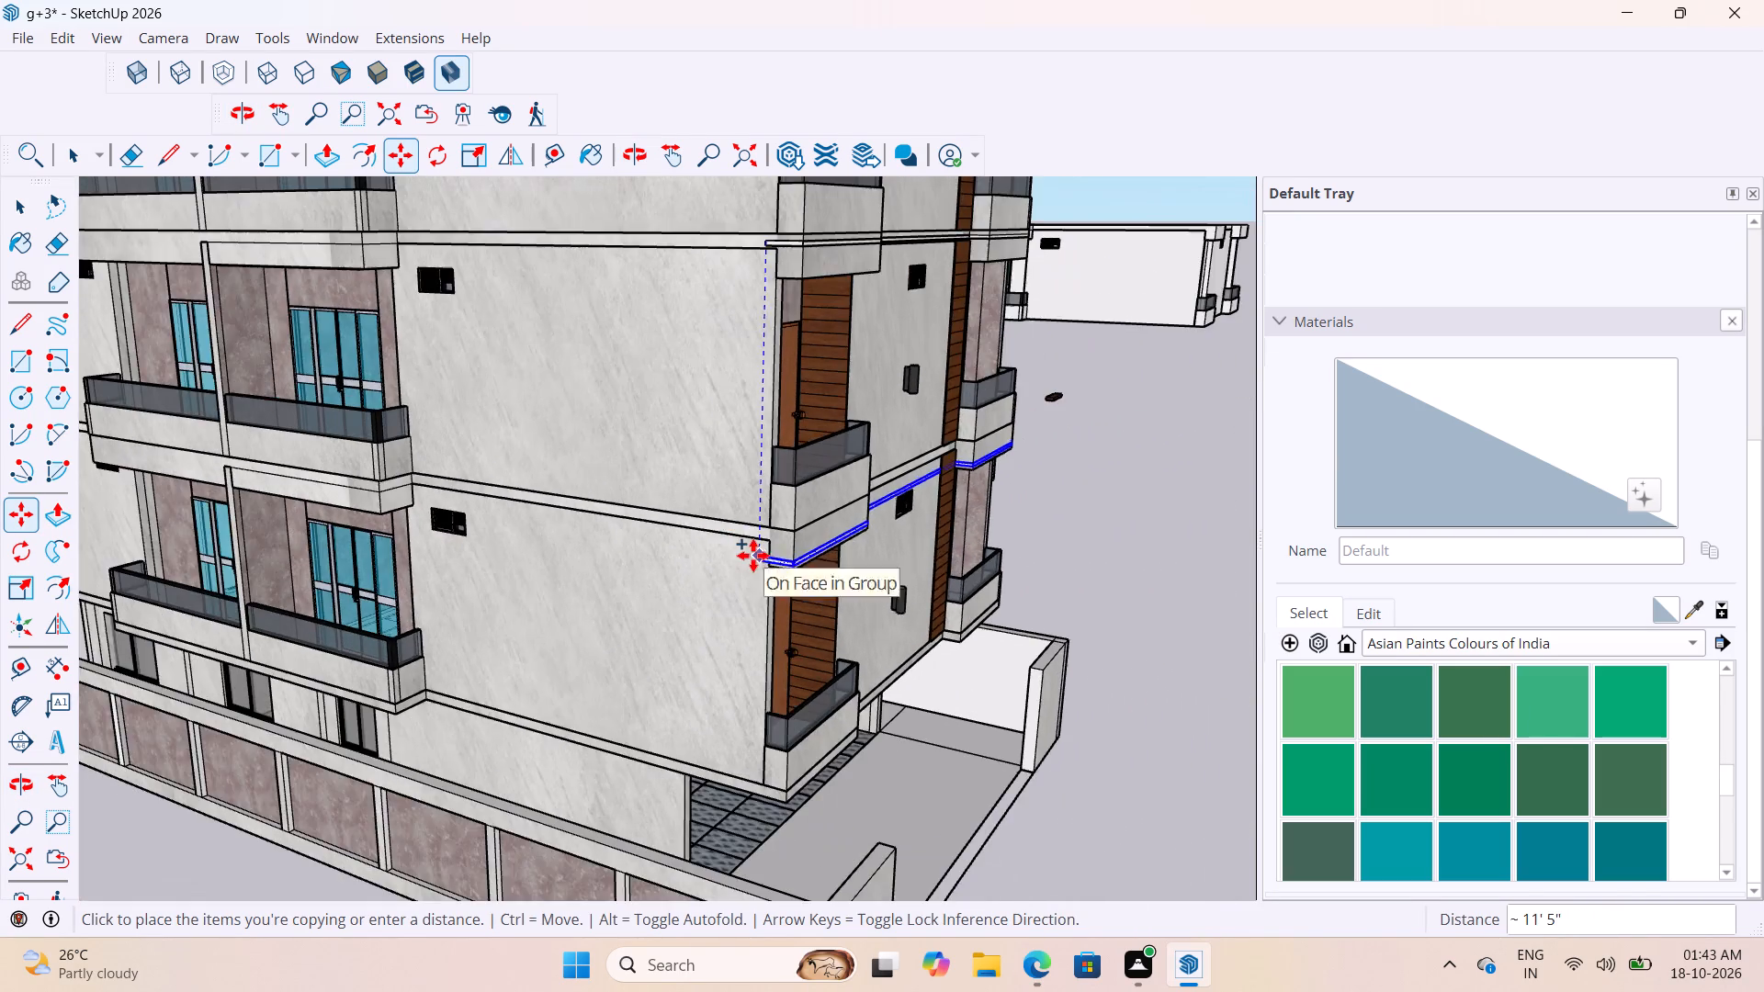
scroll(753, 556, "down", 2)
scroll(750, 552, "up", 4)
scroll(749, 549, "down", 5)
scroll(749, 550, "up", 7)
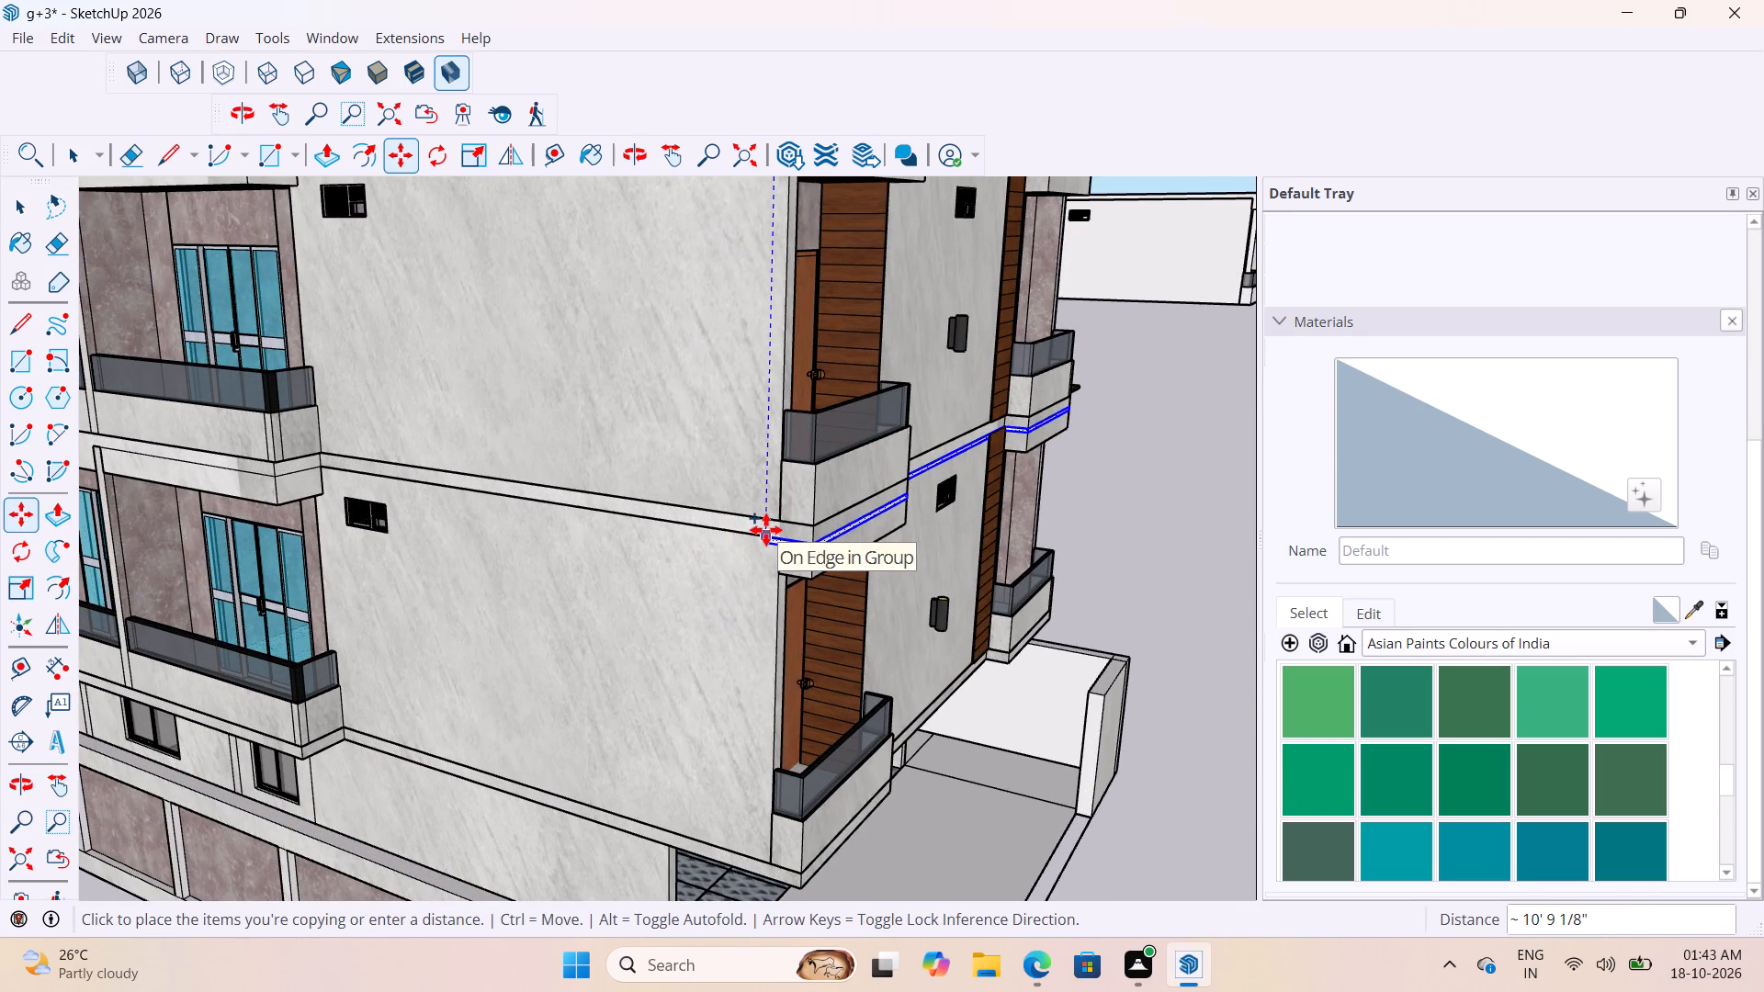
scroll(766, 530, "up", 2)
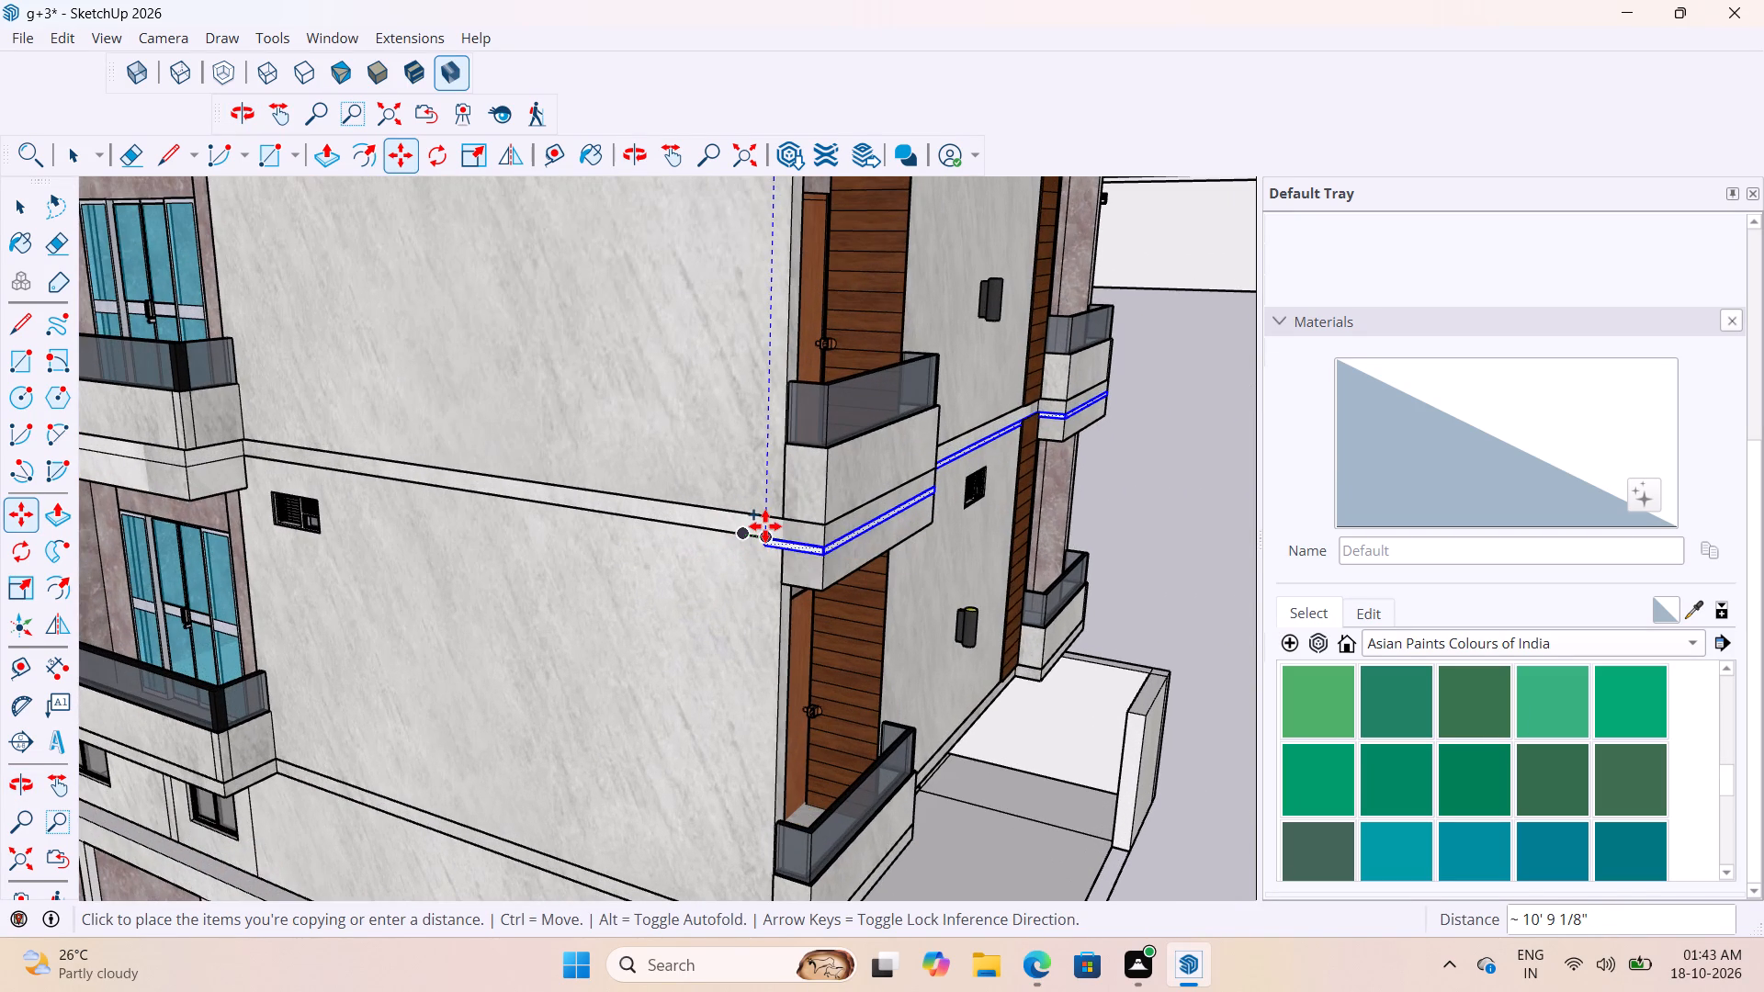
scroll(765, 523, "up", 6)
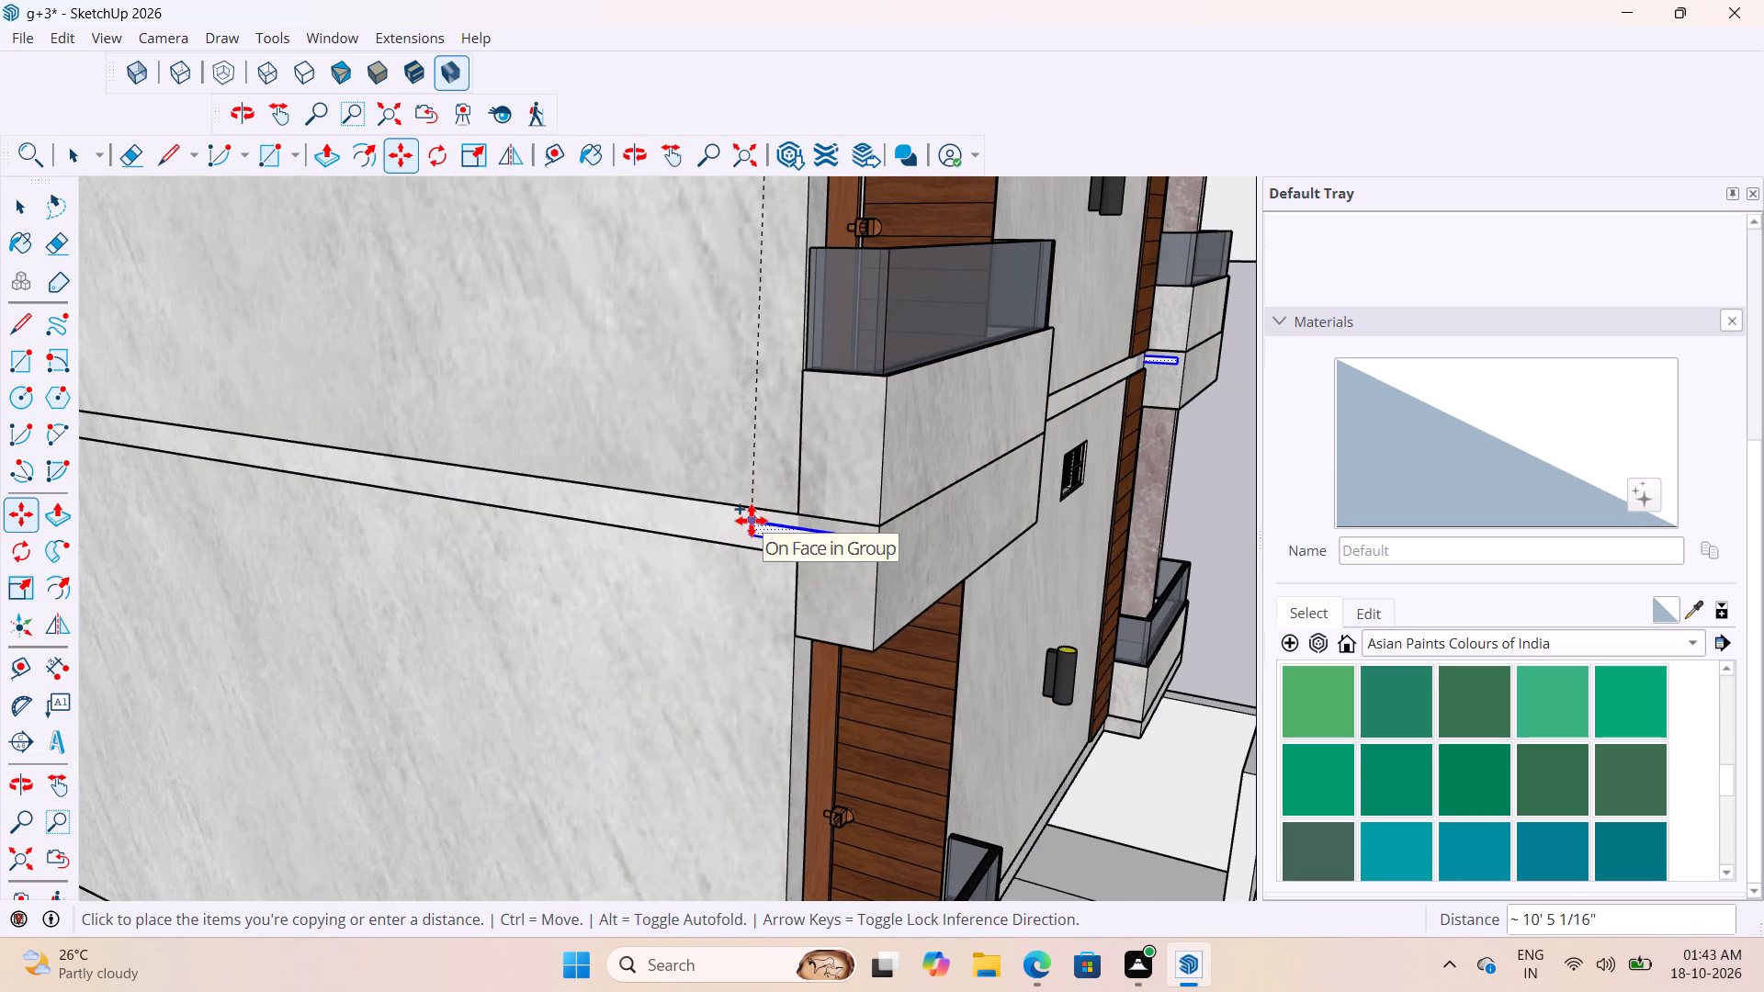
scroll(752, 521, "down", 11)
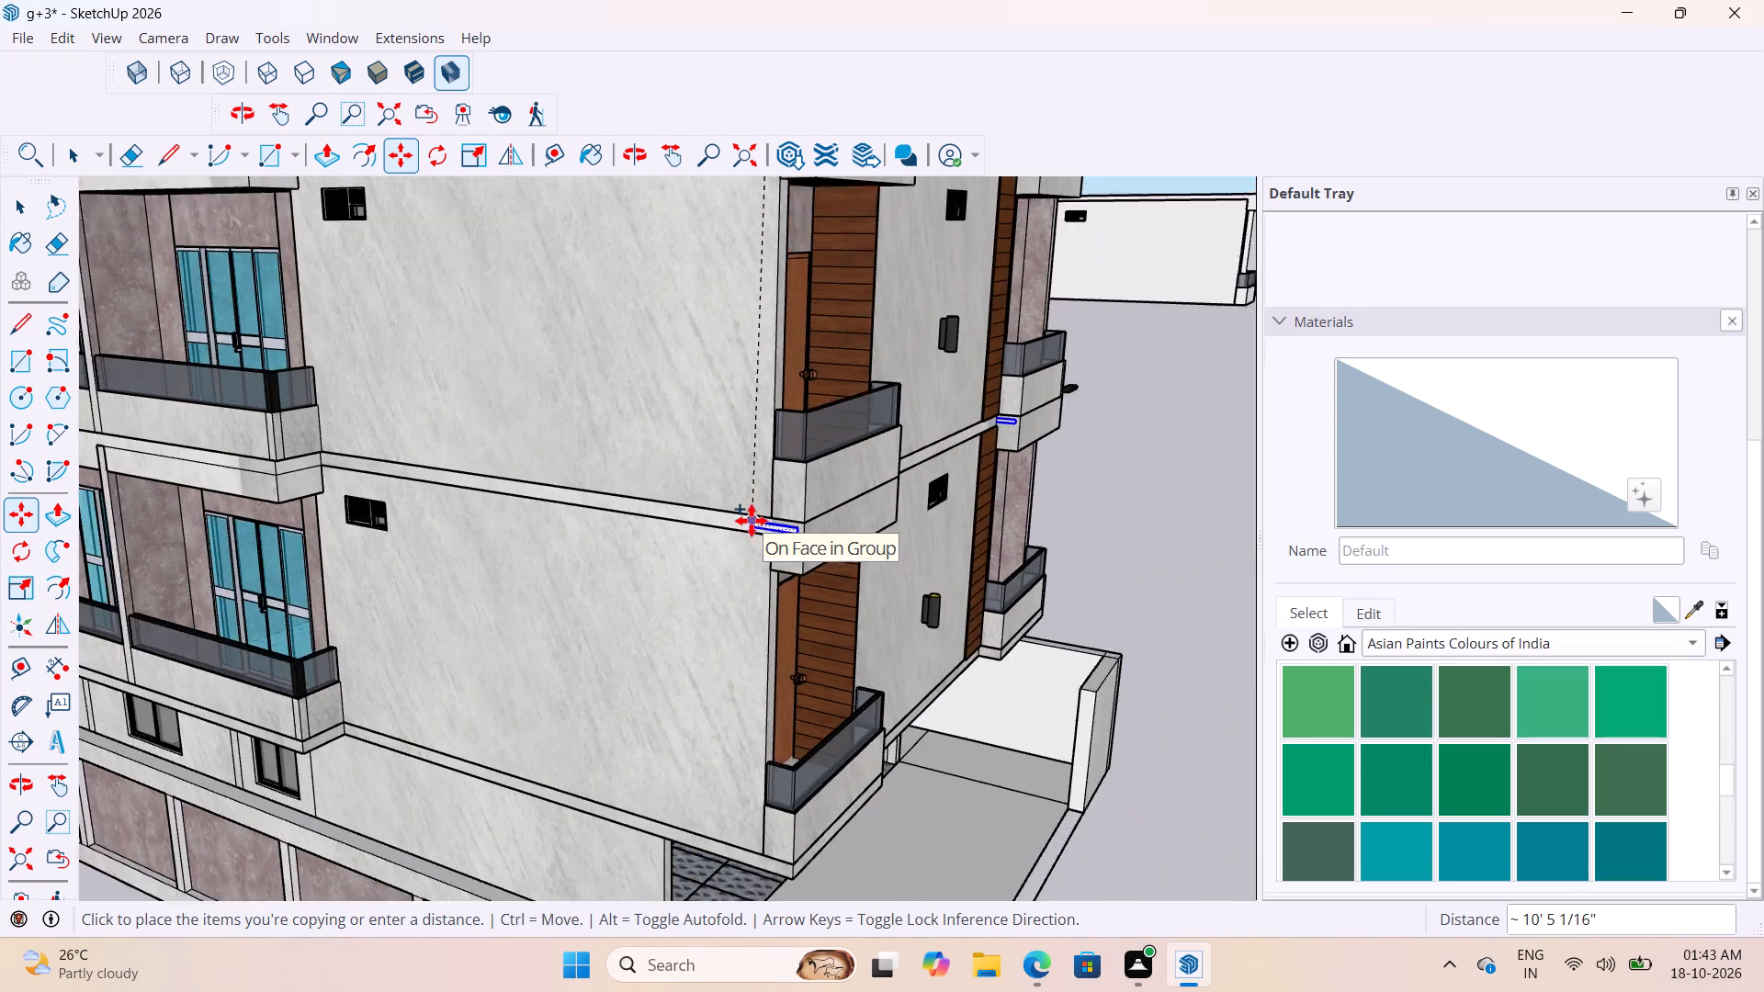
scroll(752, 521, "down", 7)
scroll(951, 676, "down", 5)
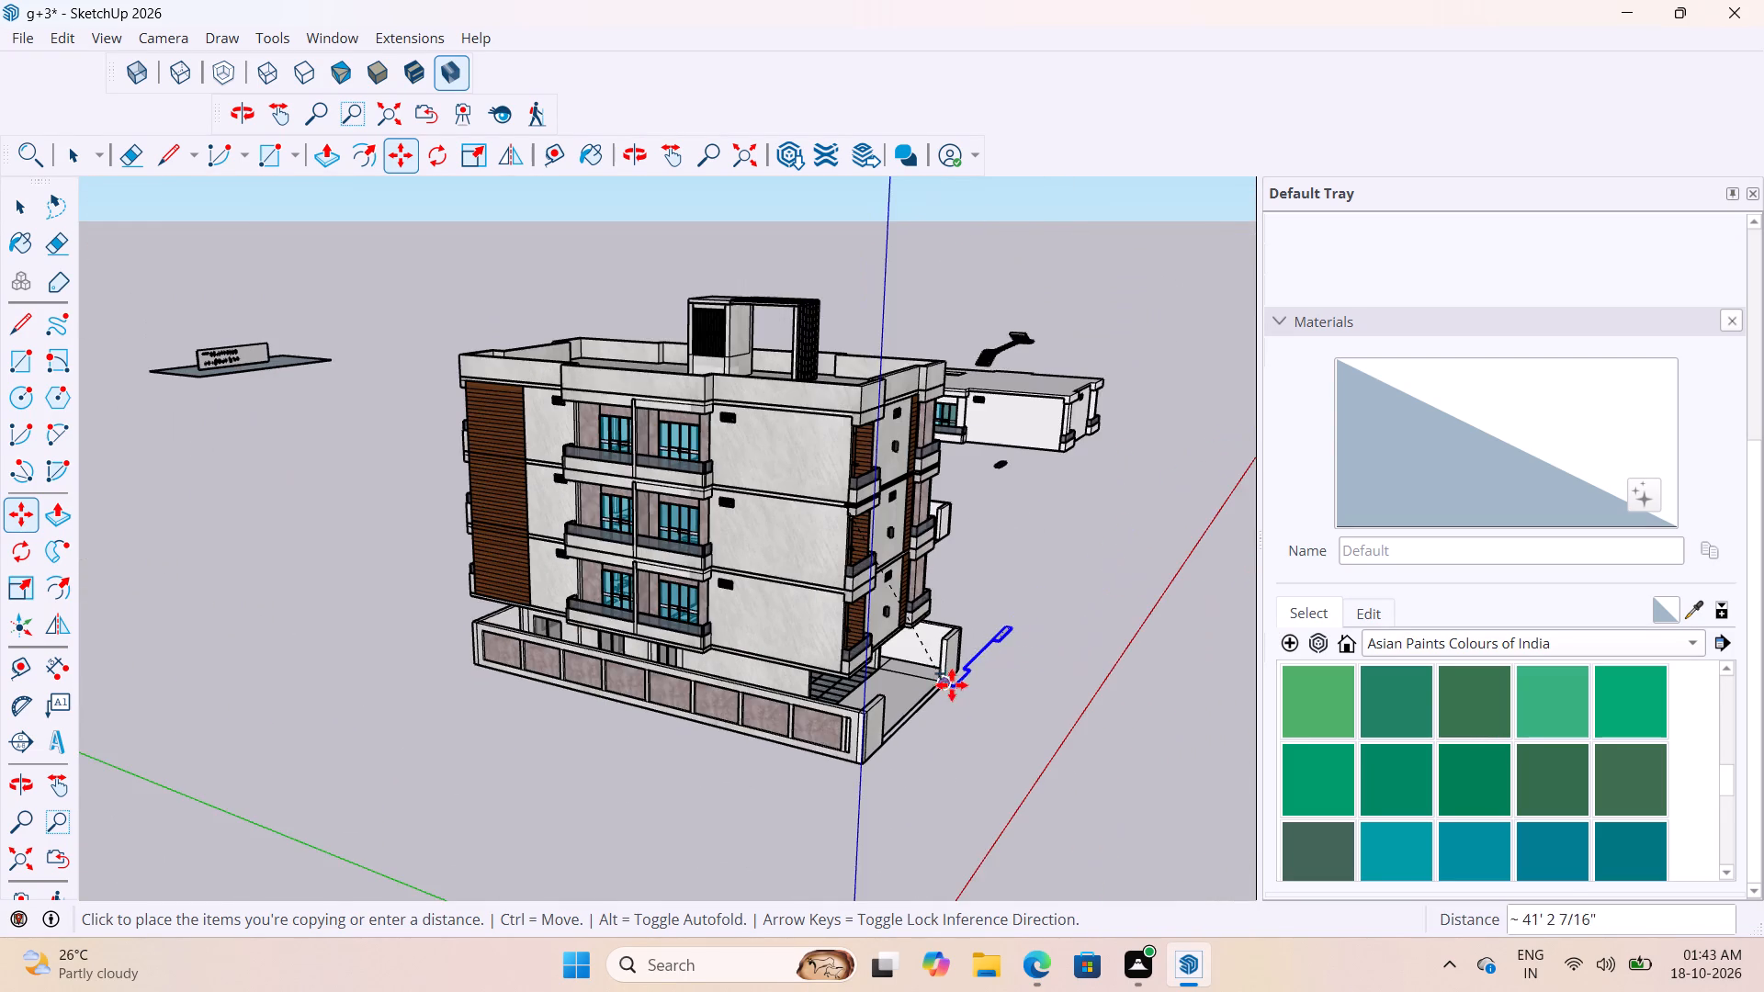
scroll(979, 682, "up", 2)
middle_click_drag(973, 682, 855, 682)
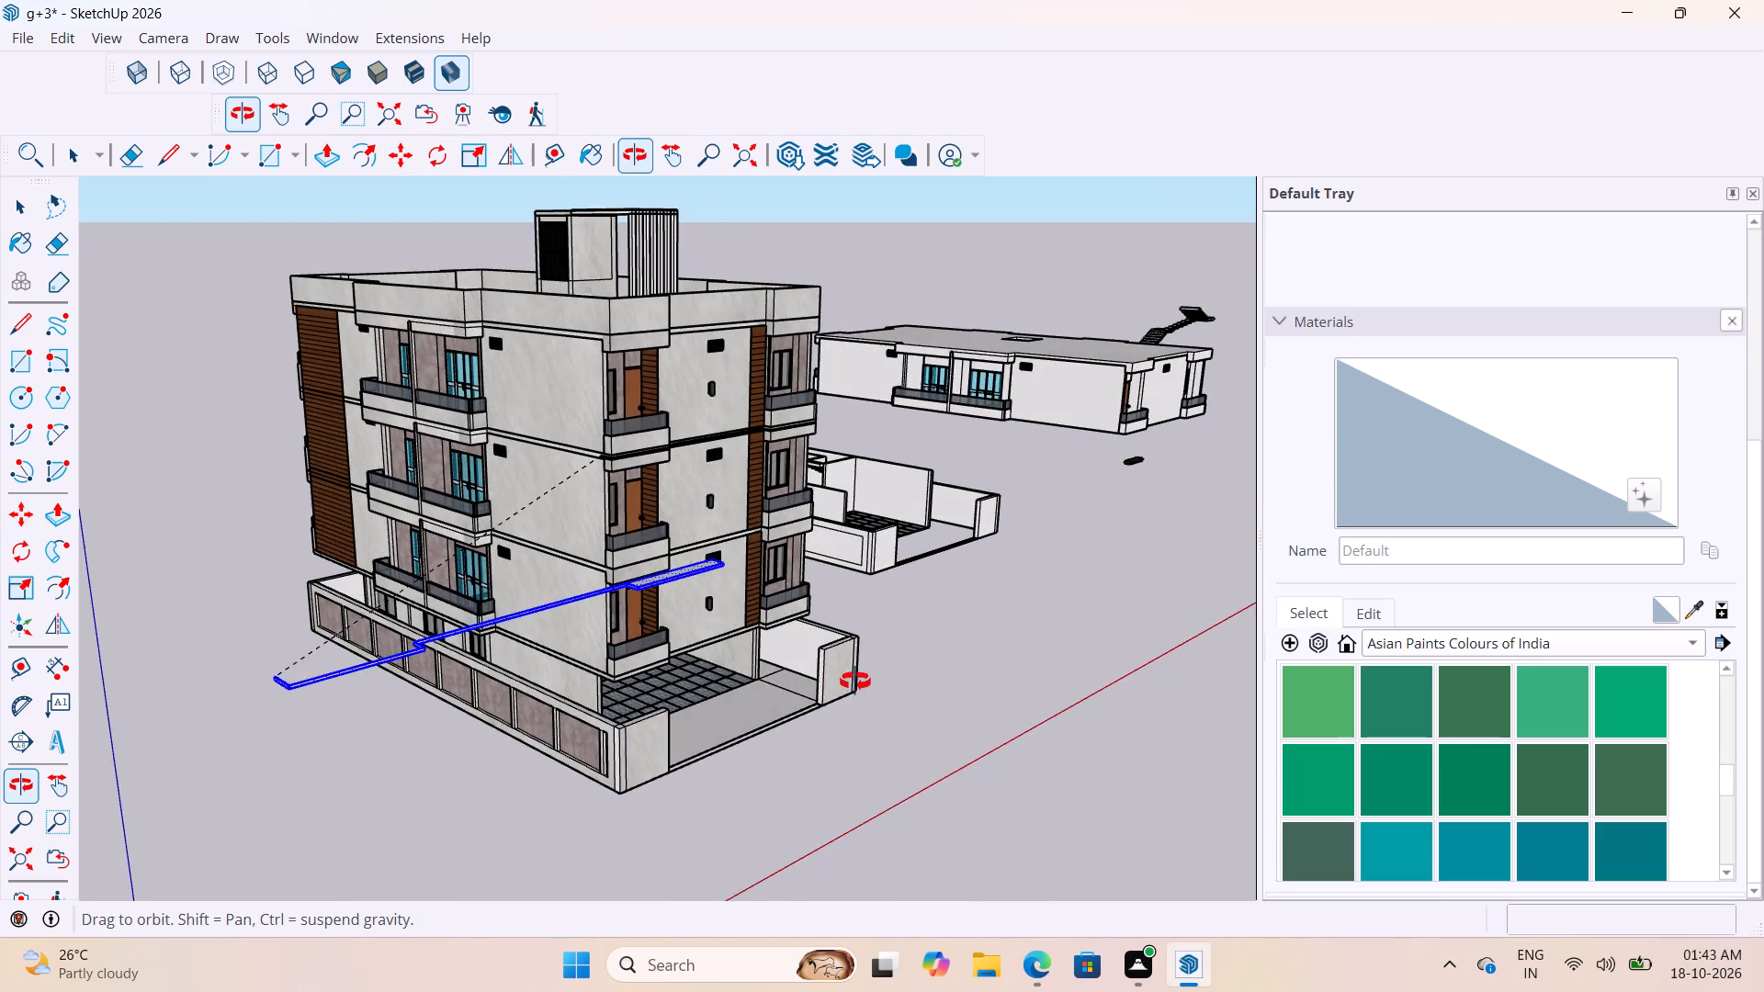
middle_click_drag(855, 682, 898, 709)
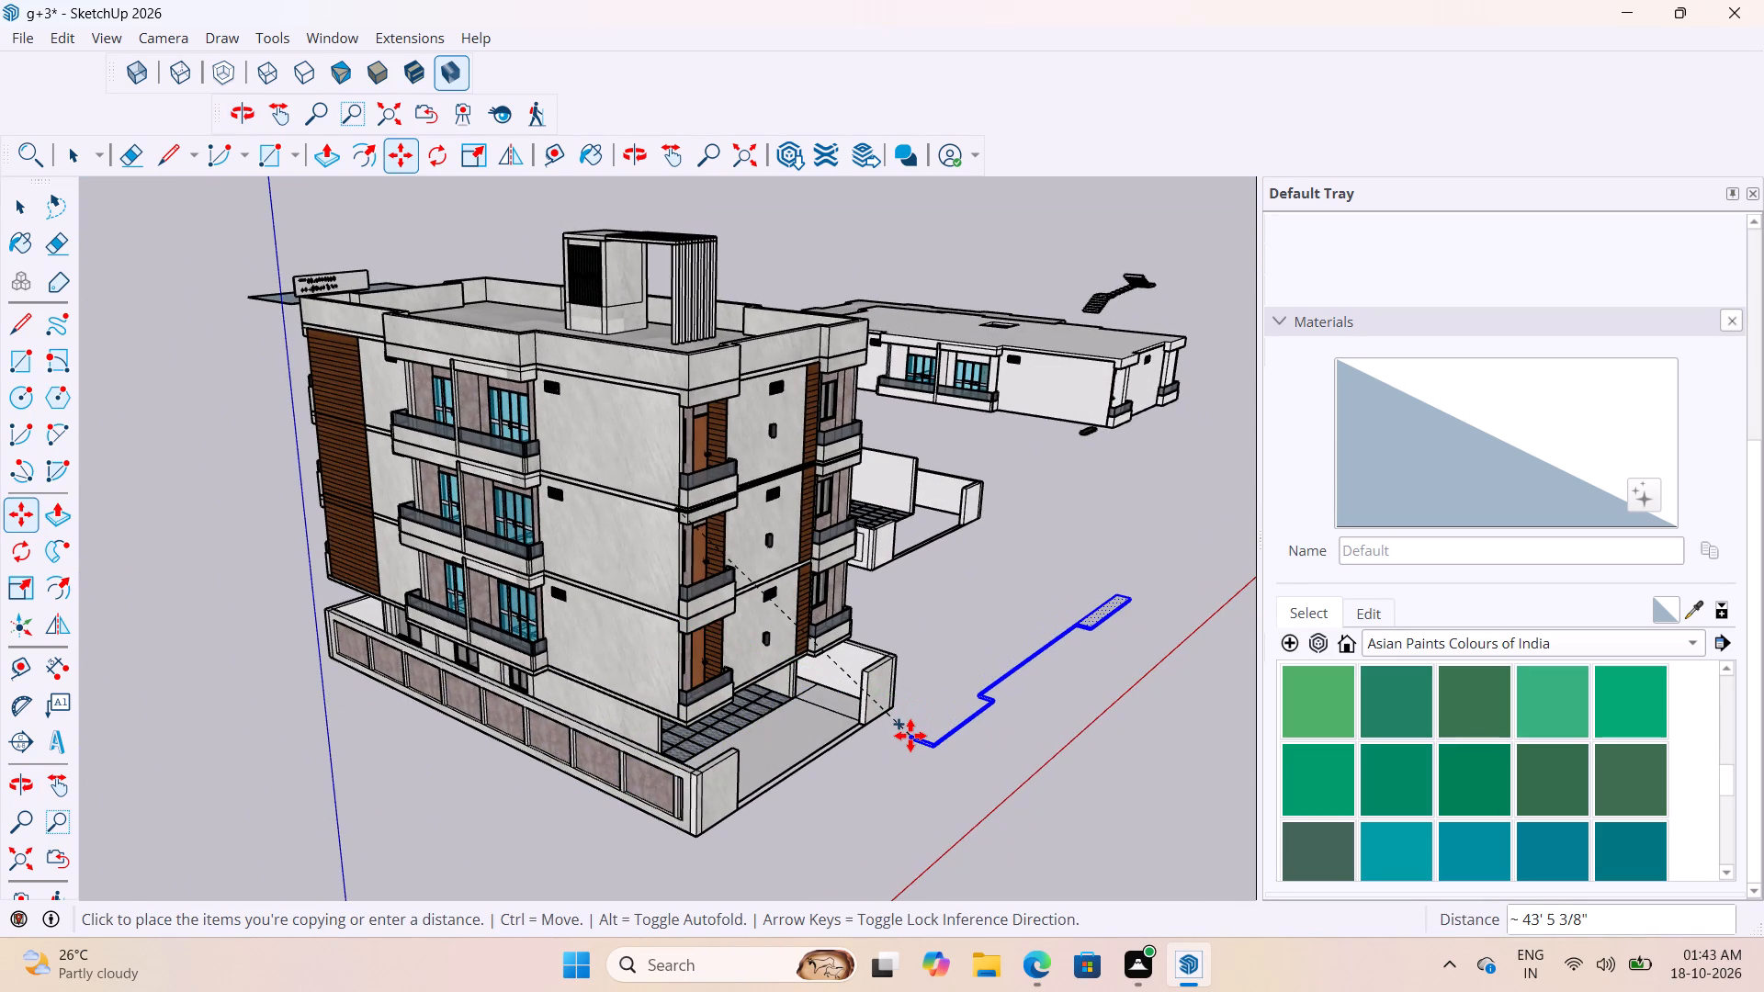
left_click(910, 736)
key("space")
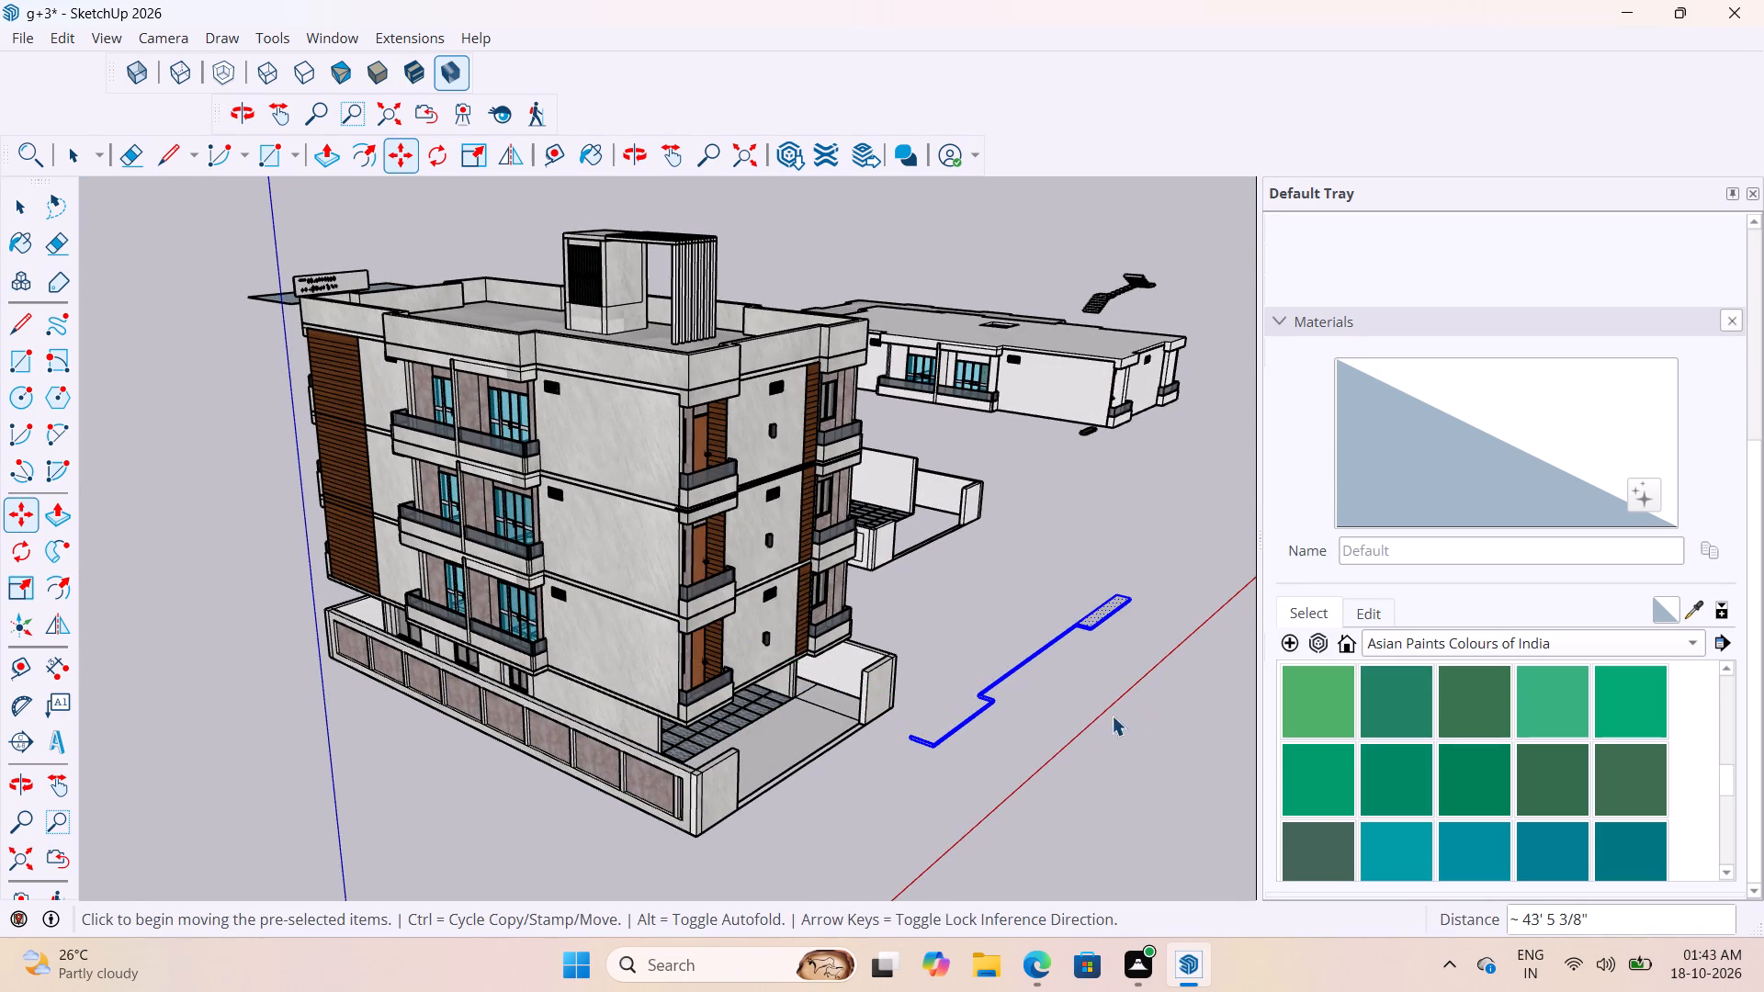
left_click(1083, 663)
Push the front face of the copied strip's wide far-end balcony segment back about 11 7/16" towards the long straight run.
scroll(1128, 619, "up", 7)
scroll(1055, 604, "down", 3)
scroll(1035, 629, "up", 3)
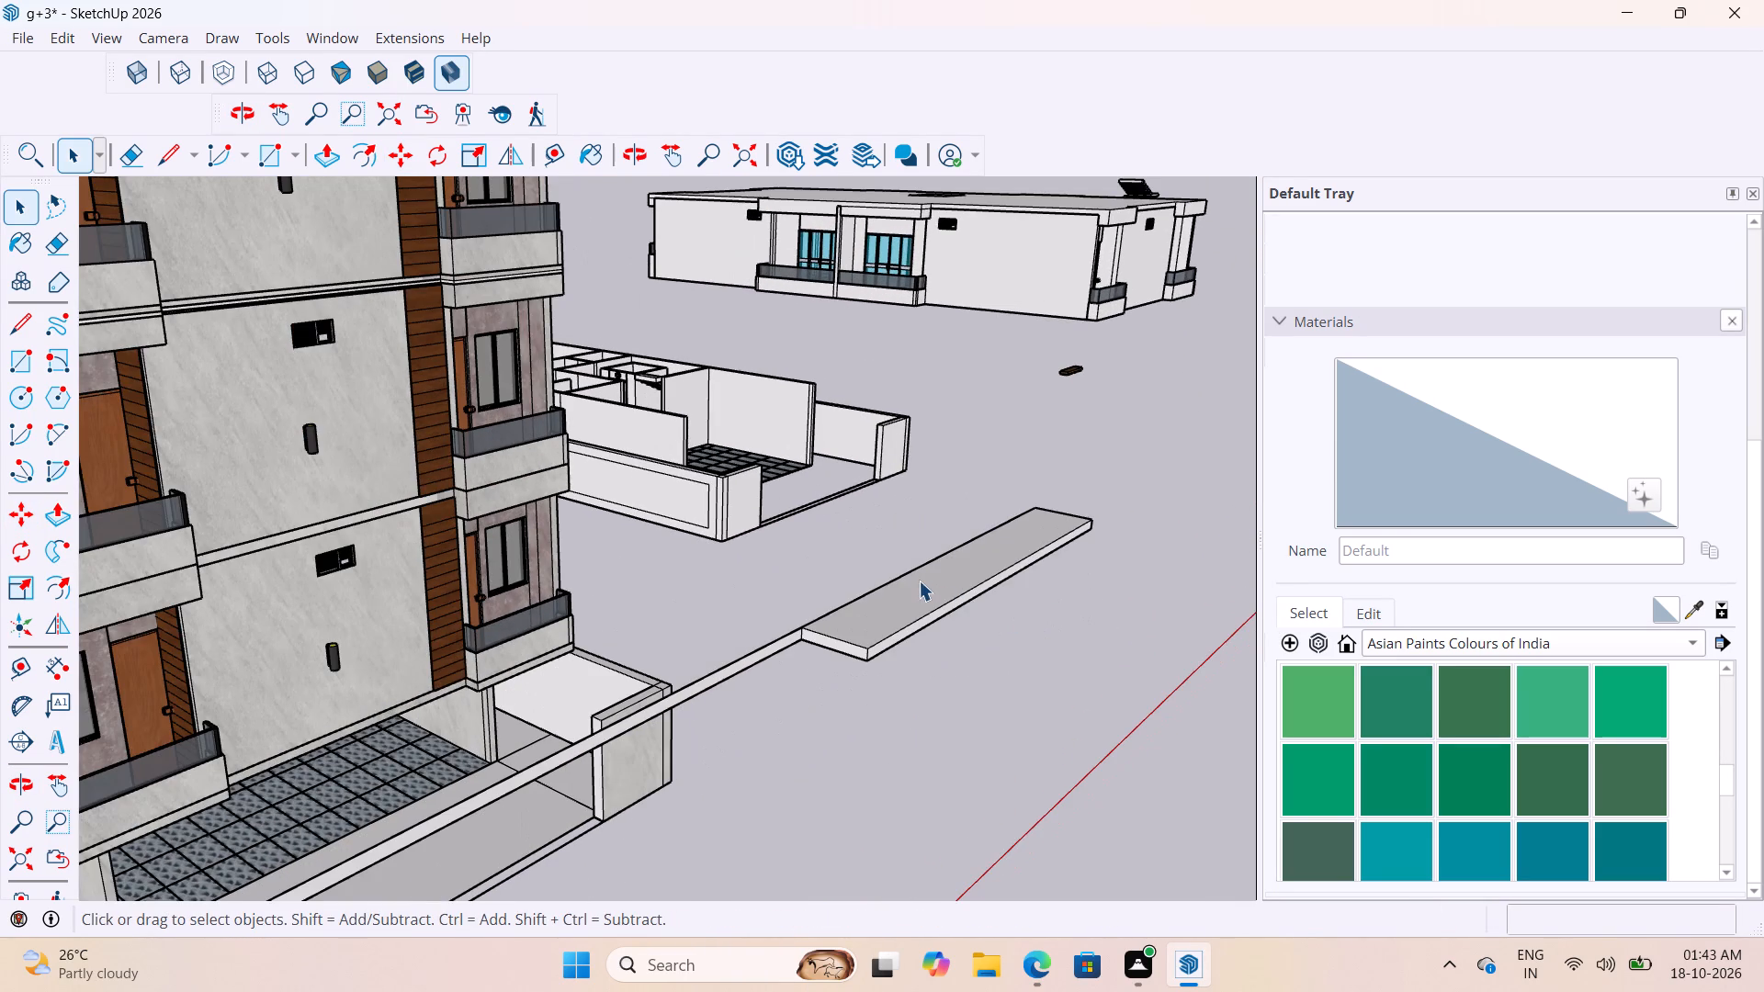
scroll(924, 584, "down", 2)
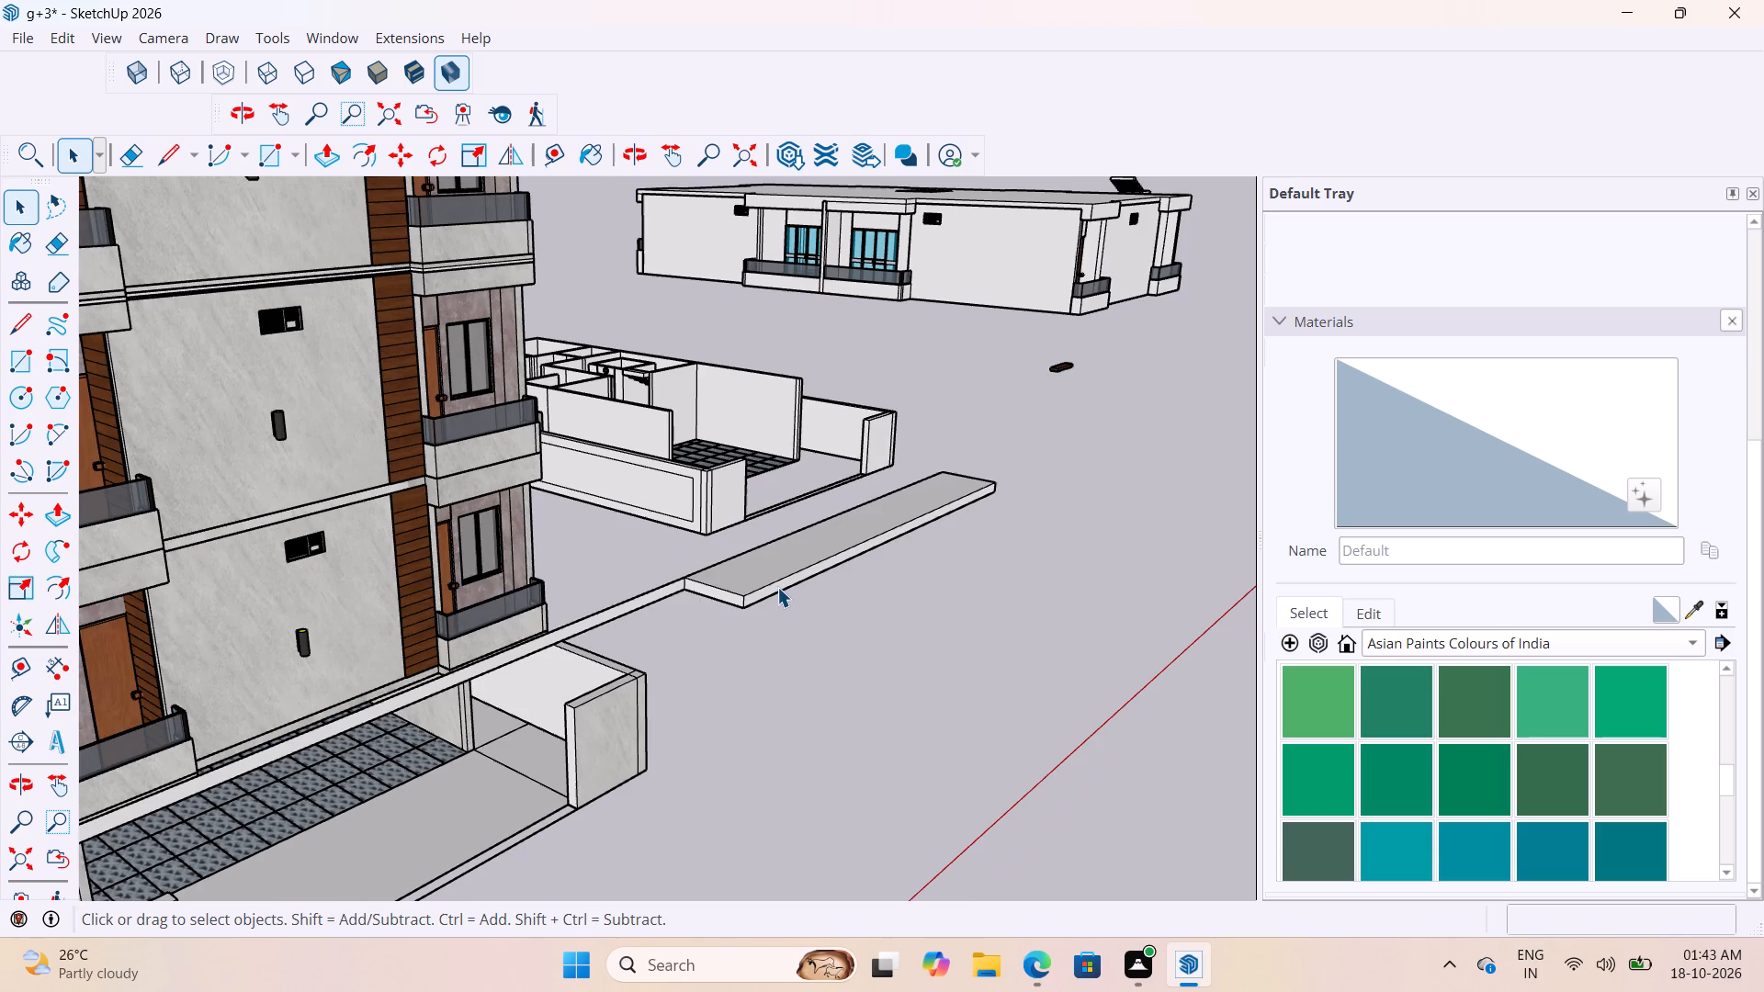
double_click(777, 588)
key("p")
scroll(775, 589, "up", 3)
left_click(775, 588)
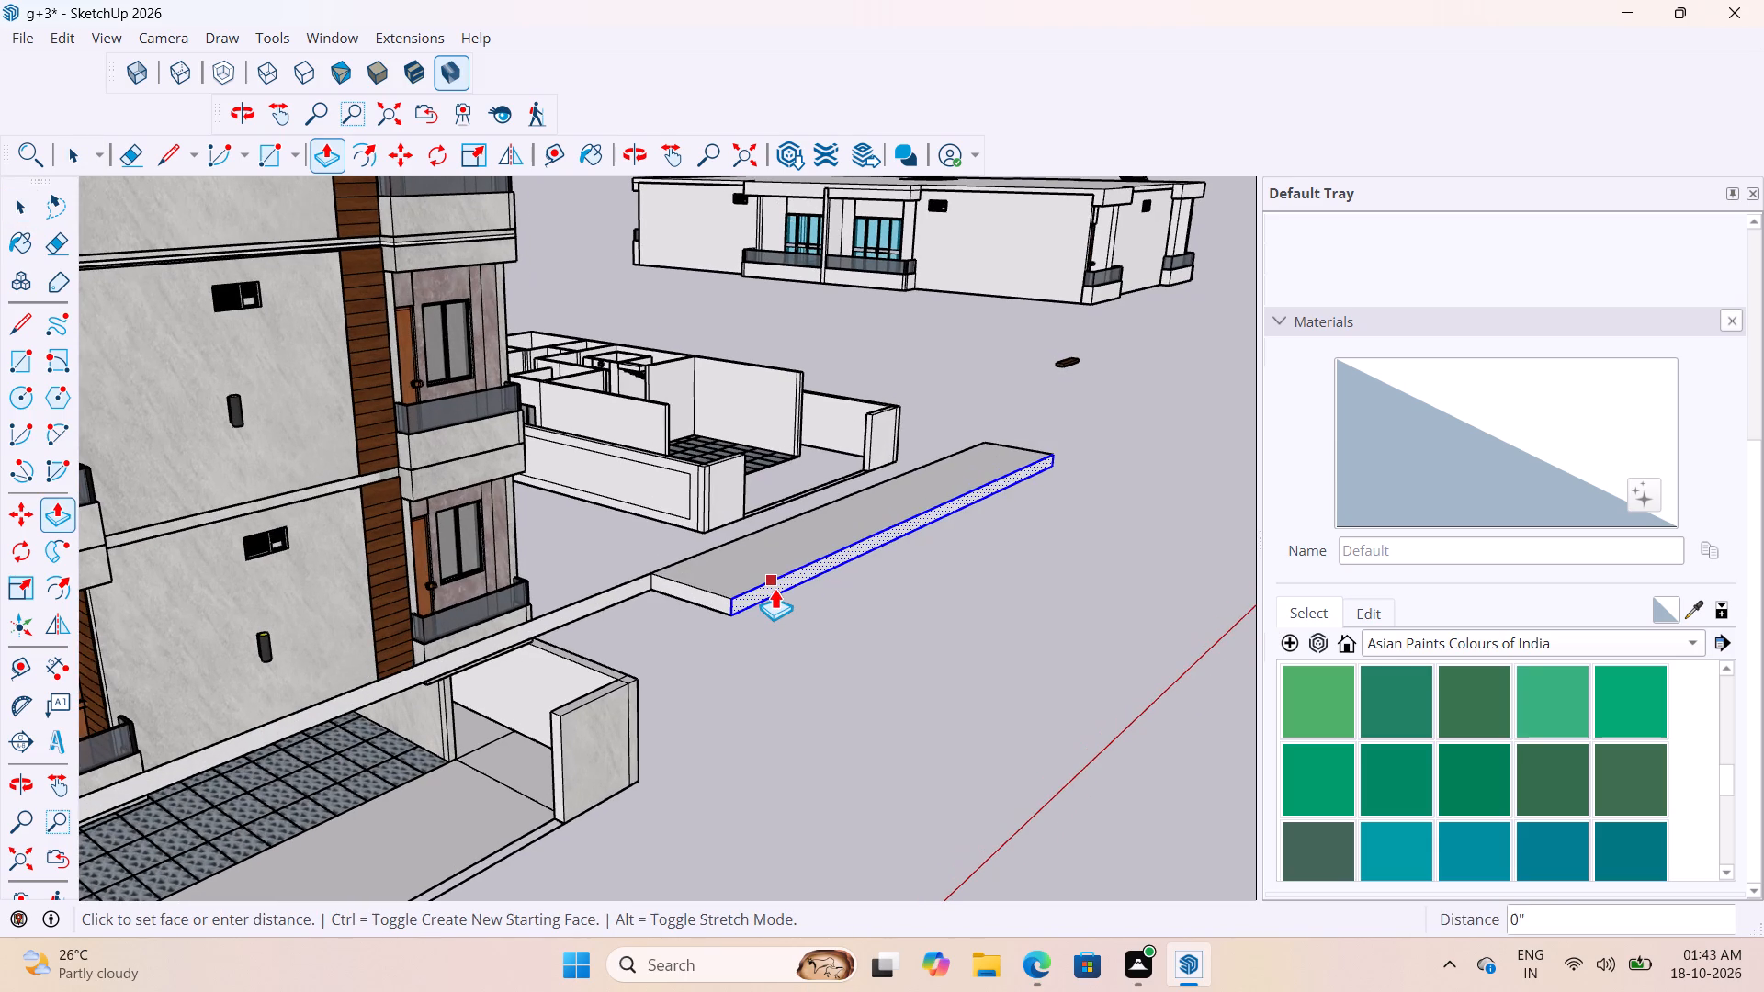
scroll(689, 580, "up", 4)
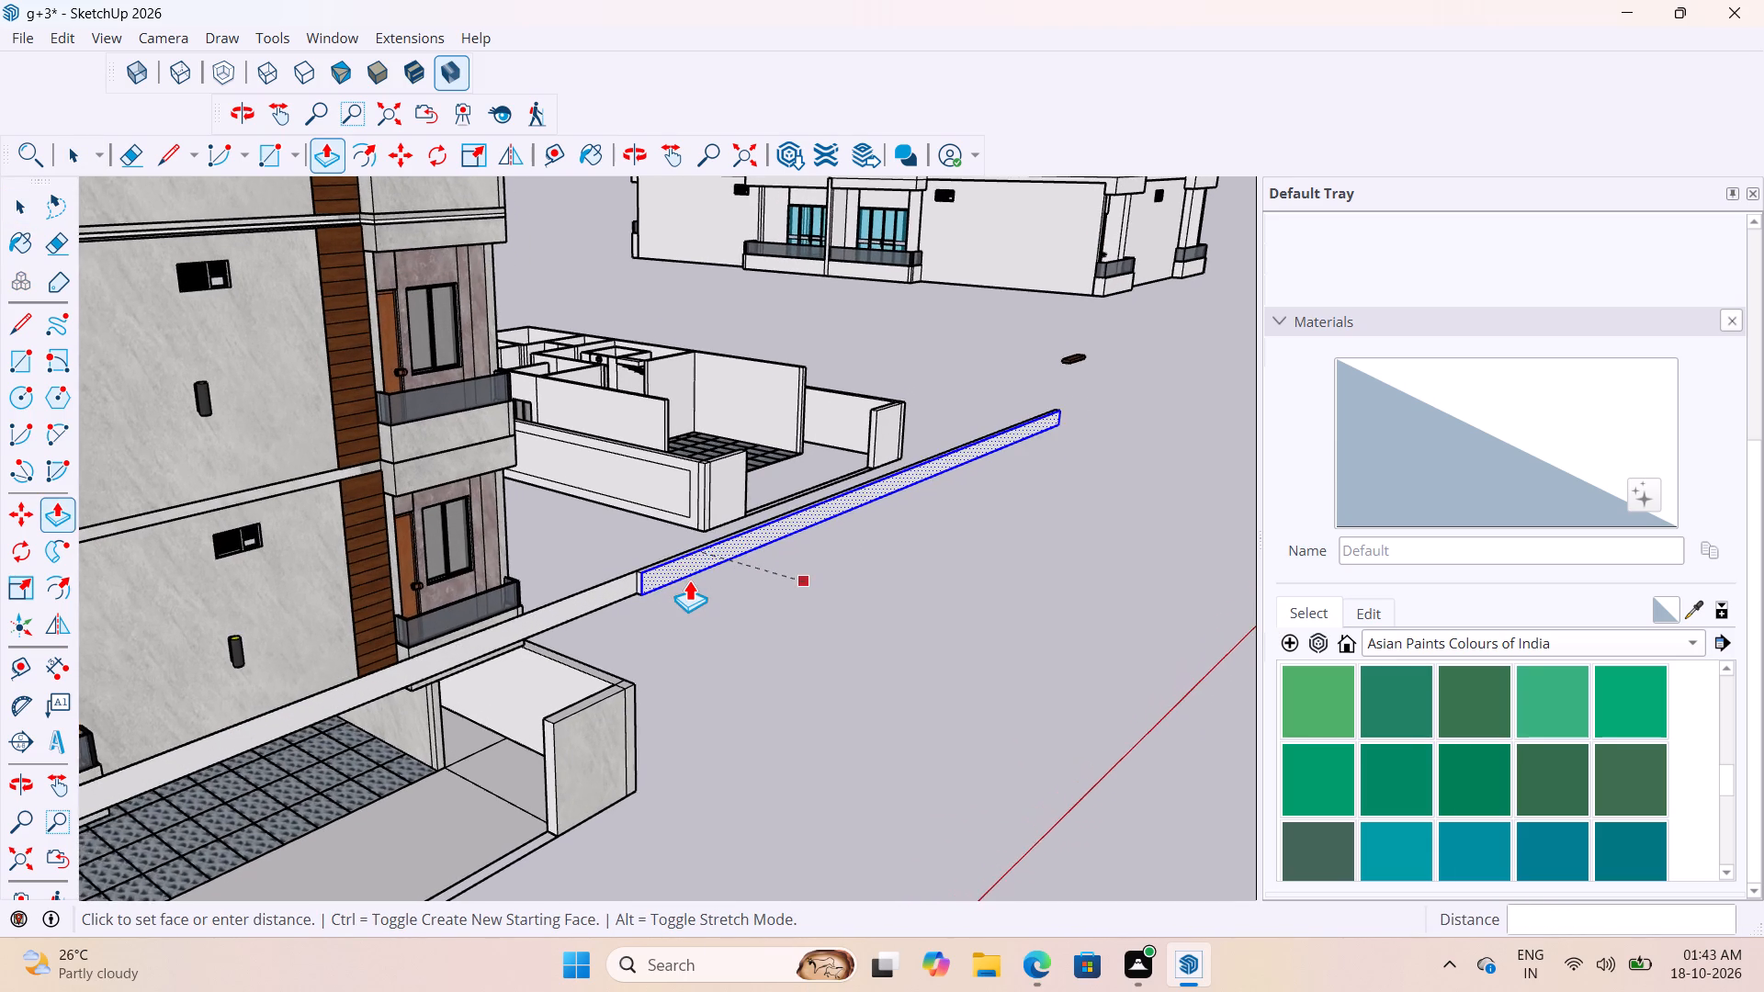
scroll(689, 580, "up", 1)
left_click(689, 580)
scroll(925, 603, "down", 8)
scroll(857, 633, "up", 3)
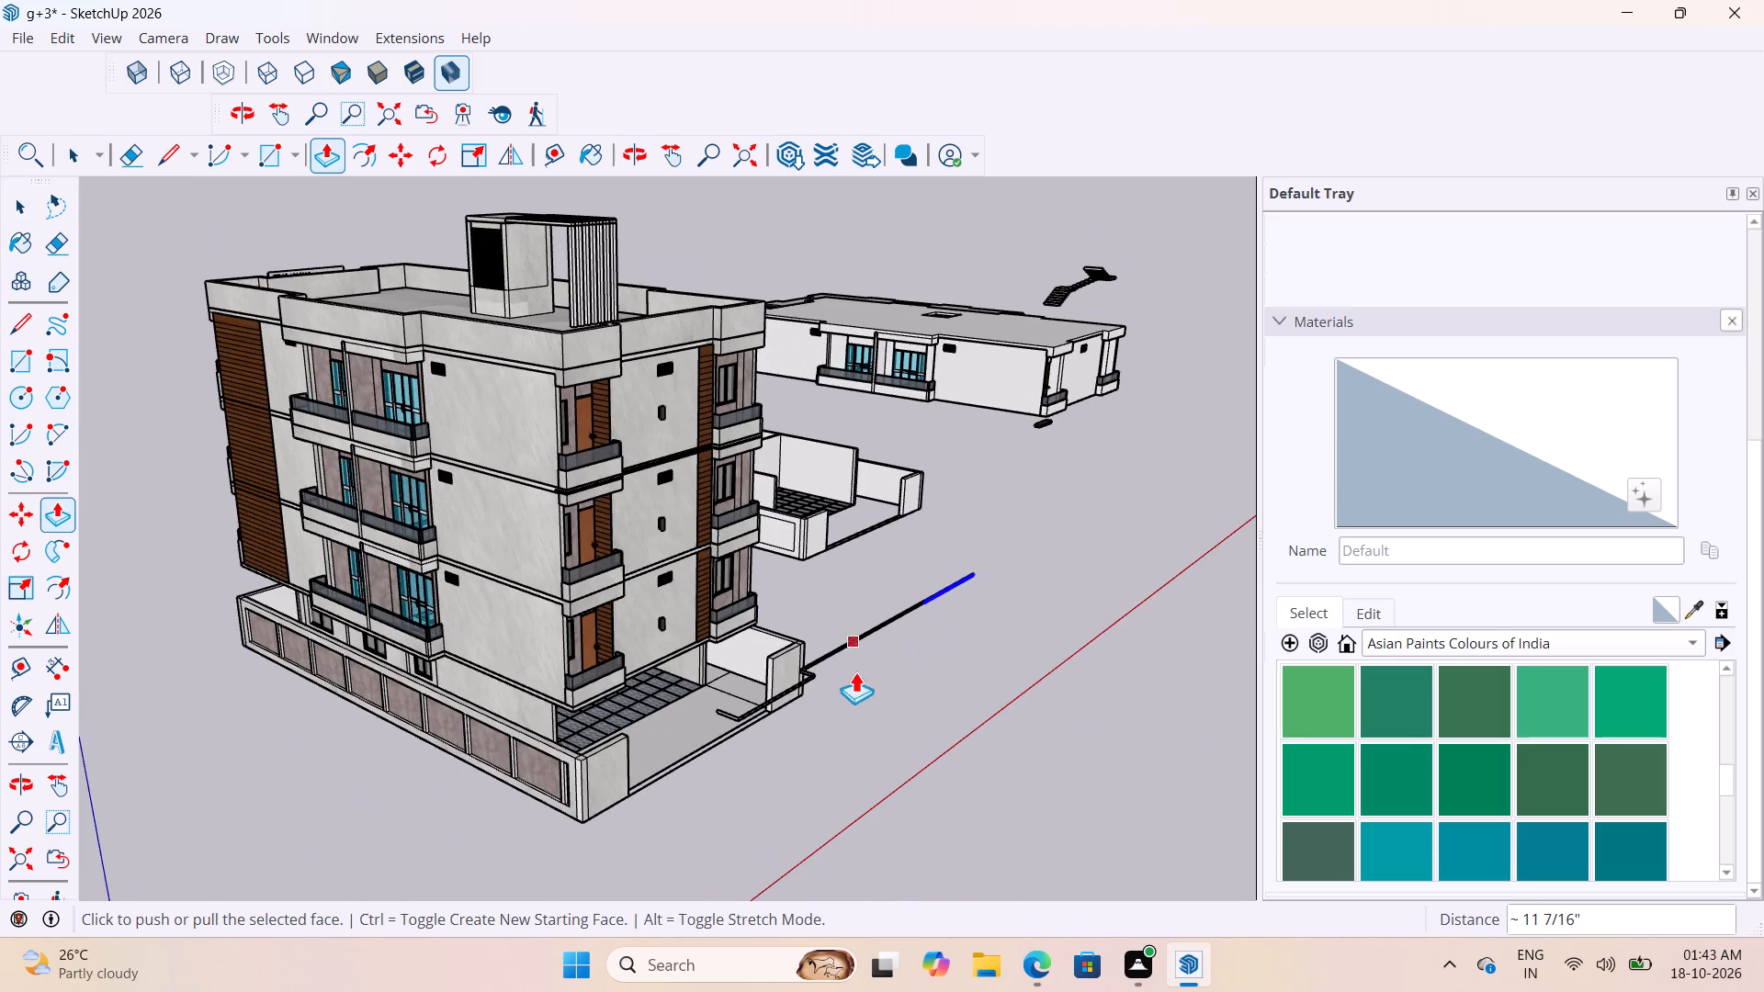
key("space")
left_click(862, 677)
Push the far-end segment's remaining projection back about 9/16", flush with the adjoining face of the copied strip's long run.
scroll(862, 671, "up", 8)
scroll(874, 587, "down", 5)
scroll(873, 595, "up", 3)
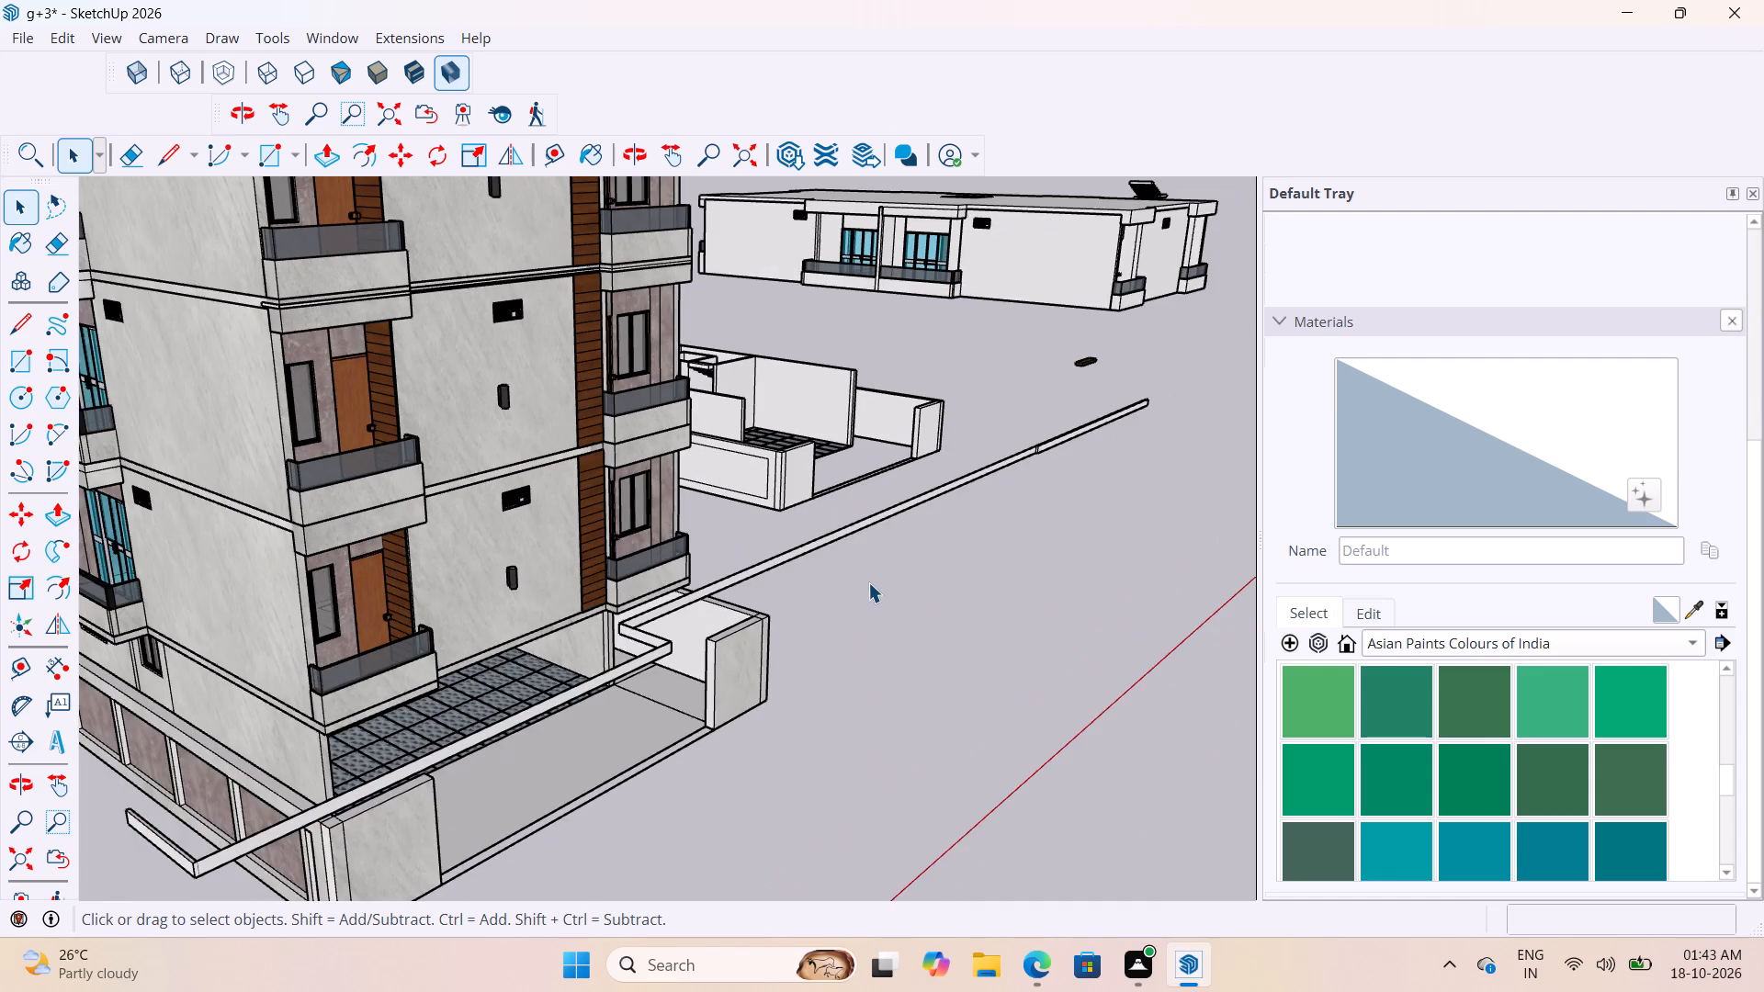
scroll(868, 581, "down", 4)
scroll(975, 492, "up", 11)
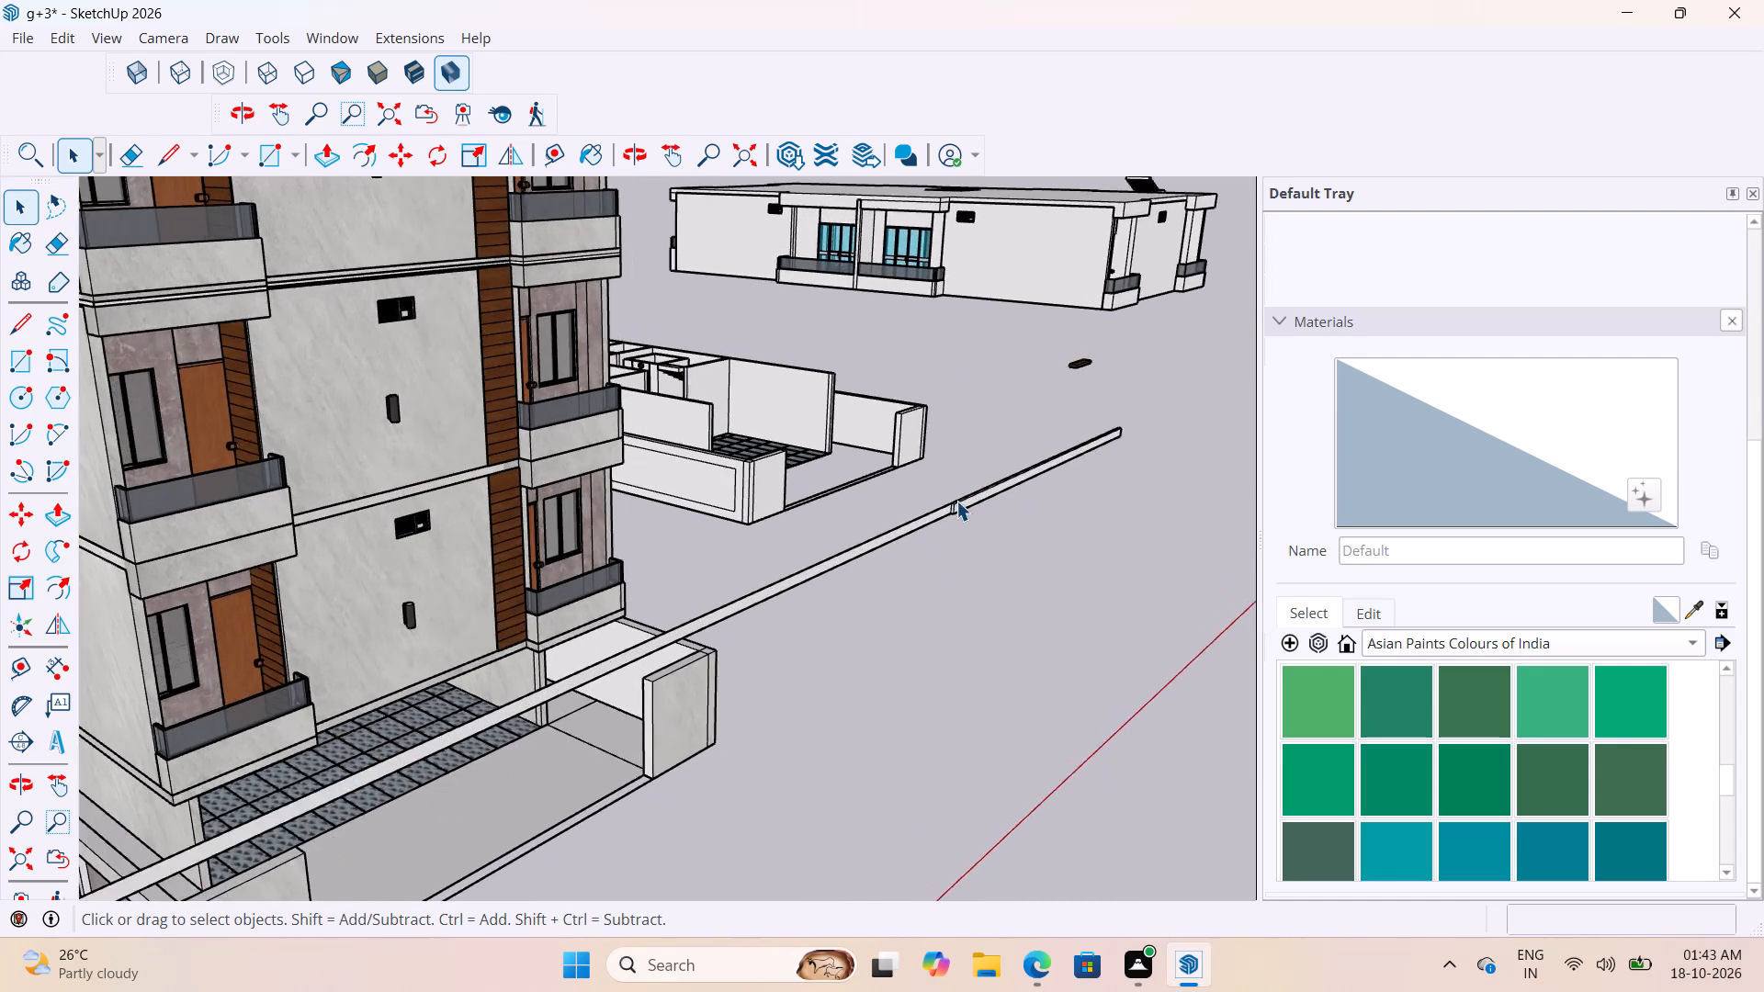
scroll(956, 501, "up", 15)
middle_click_drag(956, 501, 1154, 508)
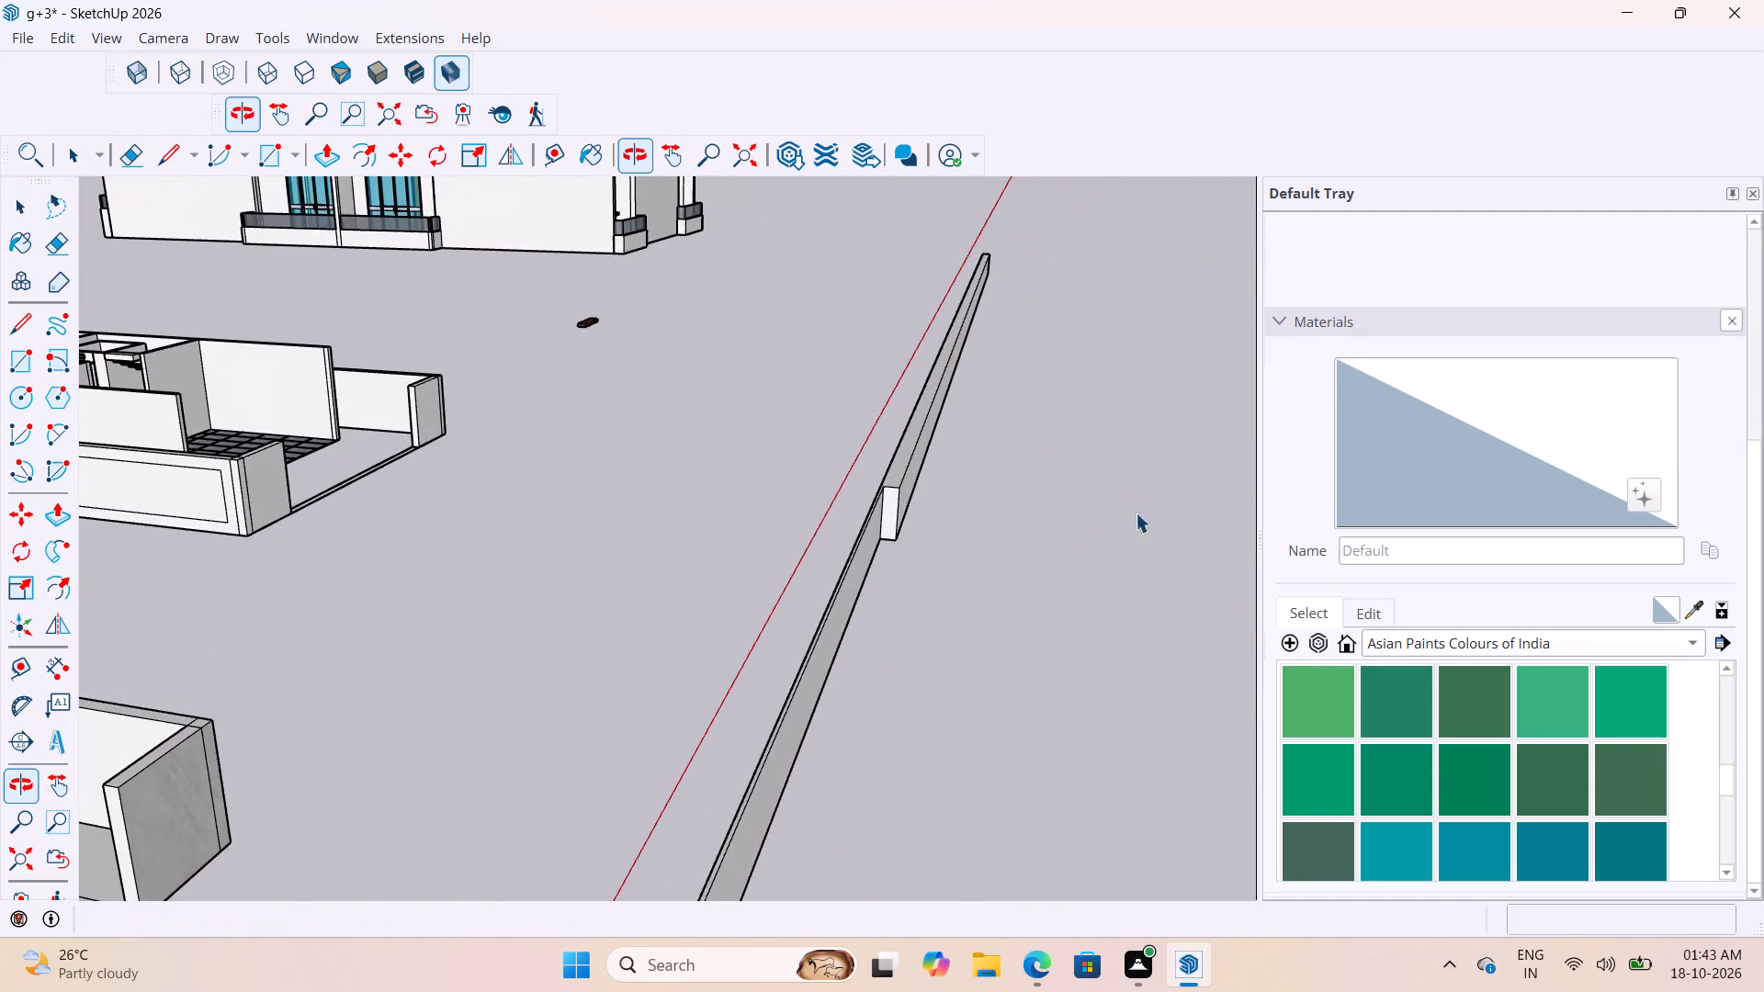
scroll(835, 537, "up", 3)
scroll(869, 513, "down", 7)
scroll(885, 543, "up", 4)
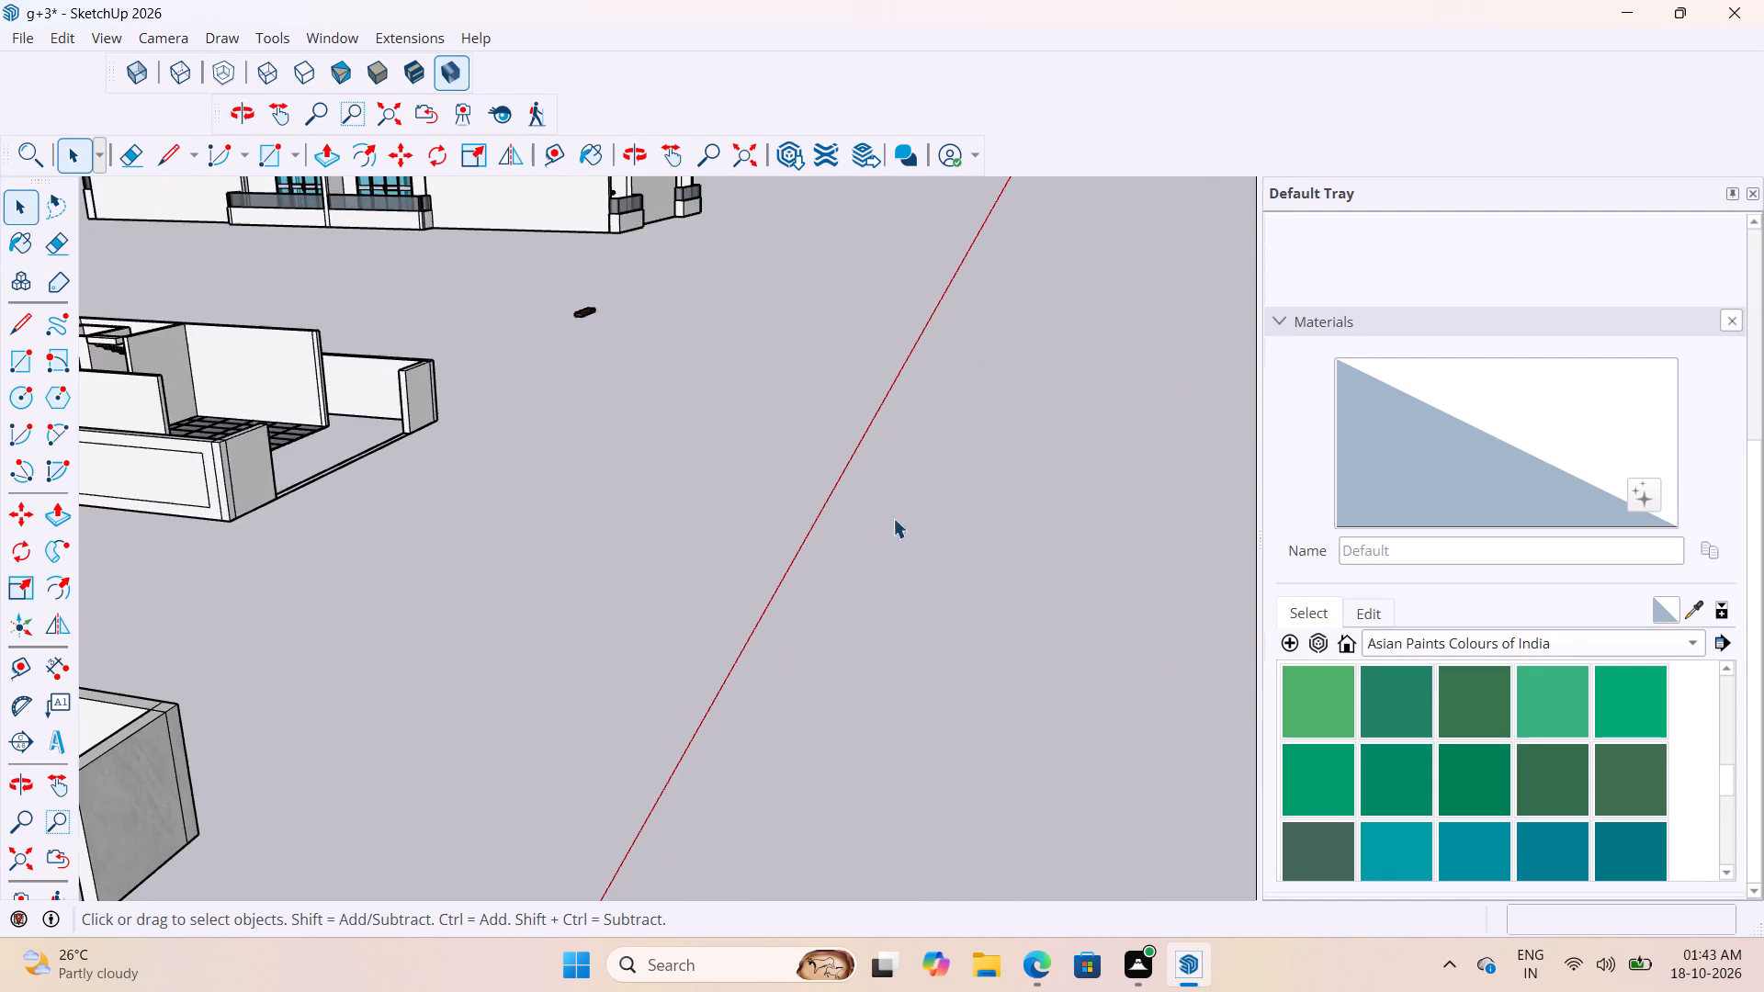
scroll(909, 372, "down", 4)
middle_click_drag(895, 442, 463, 559)
scroll(661, 516, "up", 3)
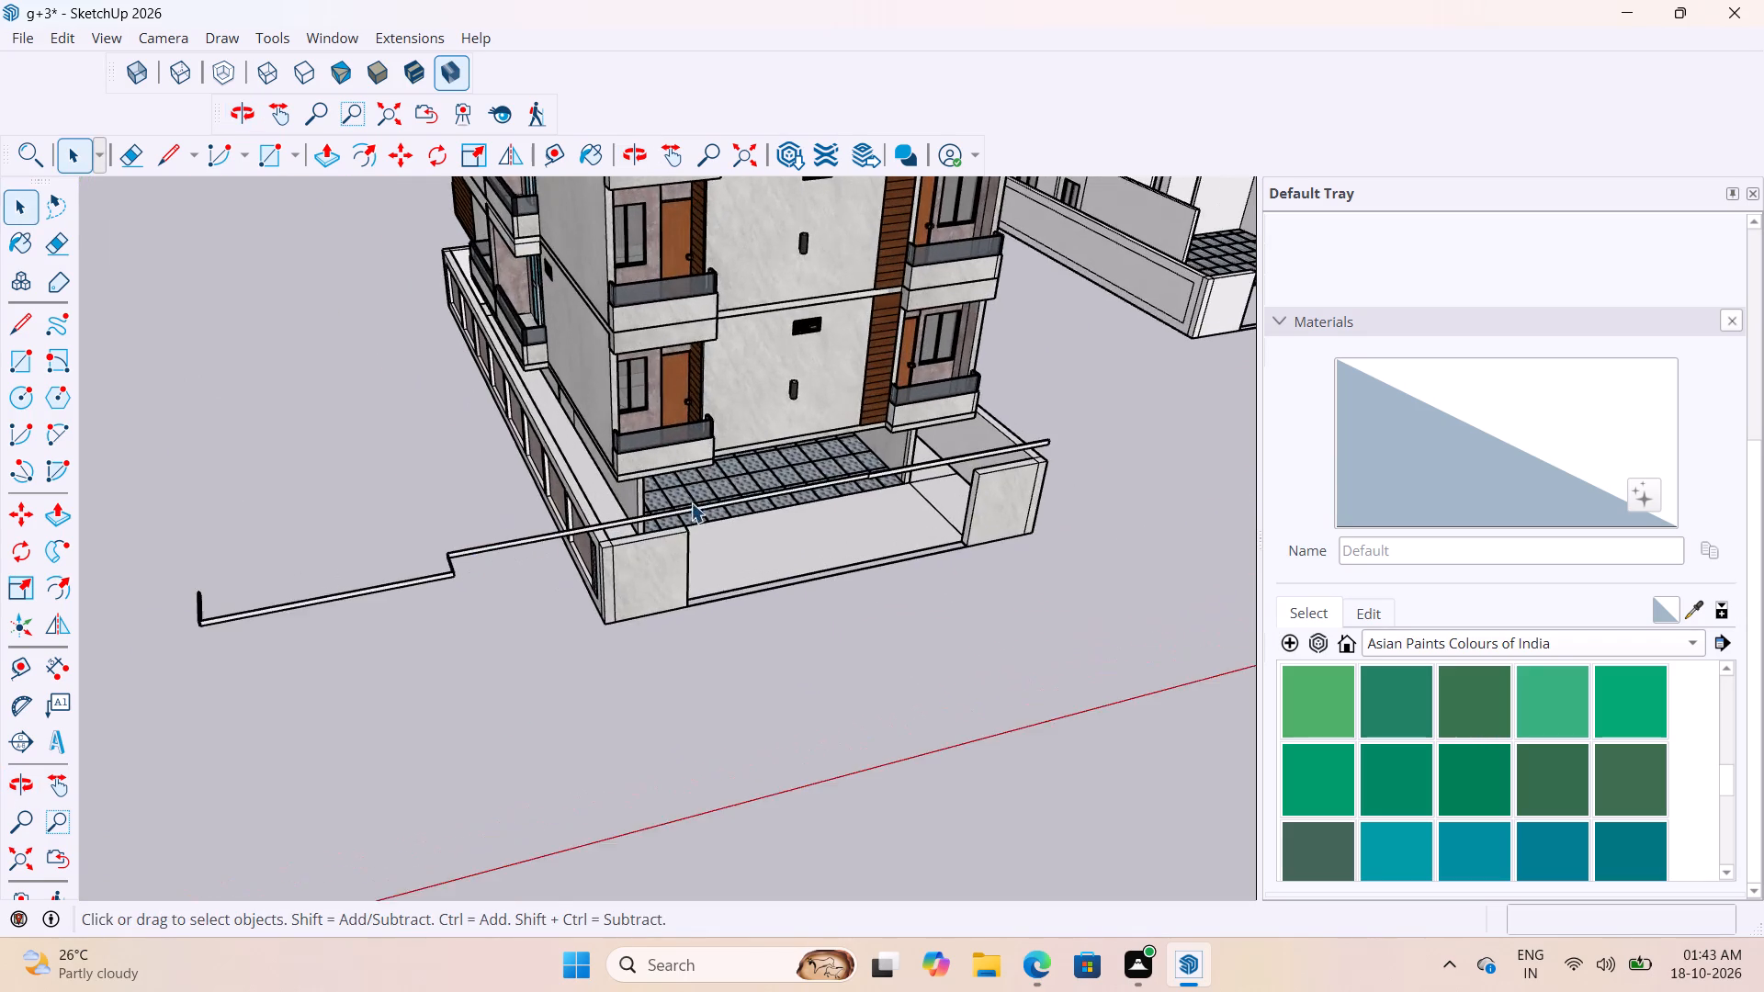
scroll(913, 490, "up", 6)
scroll(873, 479, "down", 4)
middle_click_drag(890, 520, 773, 515)
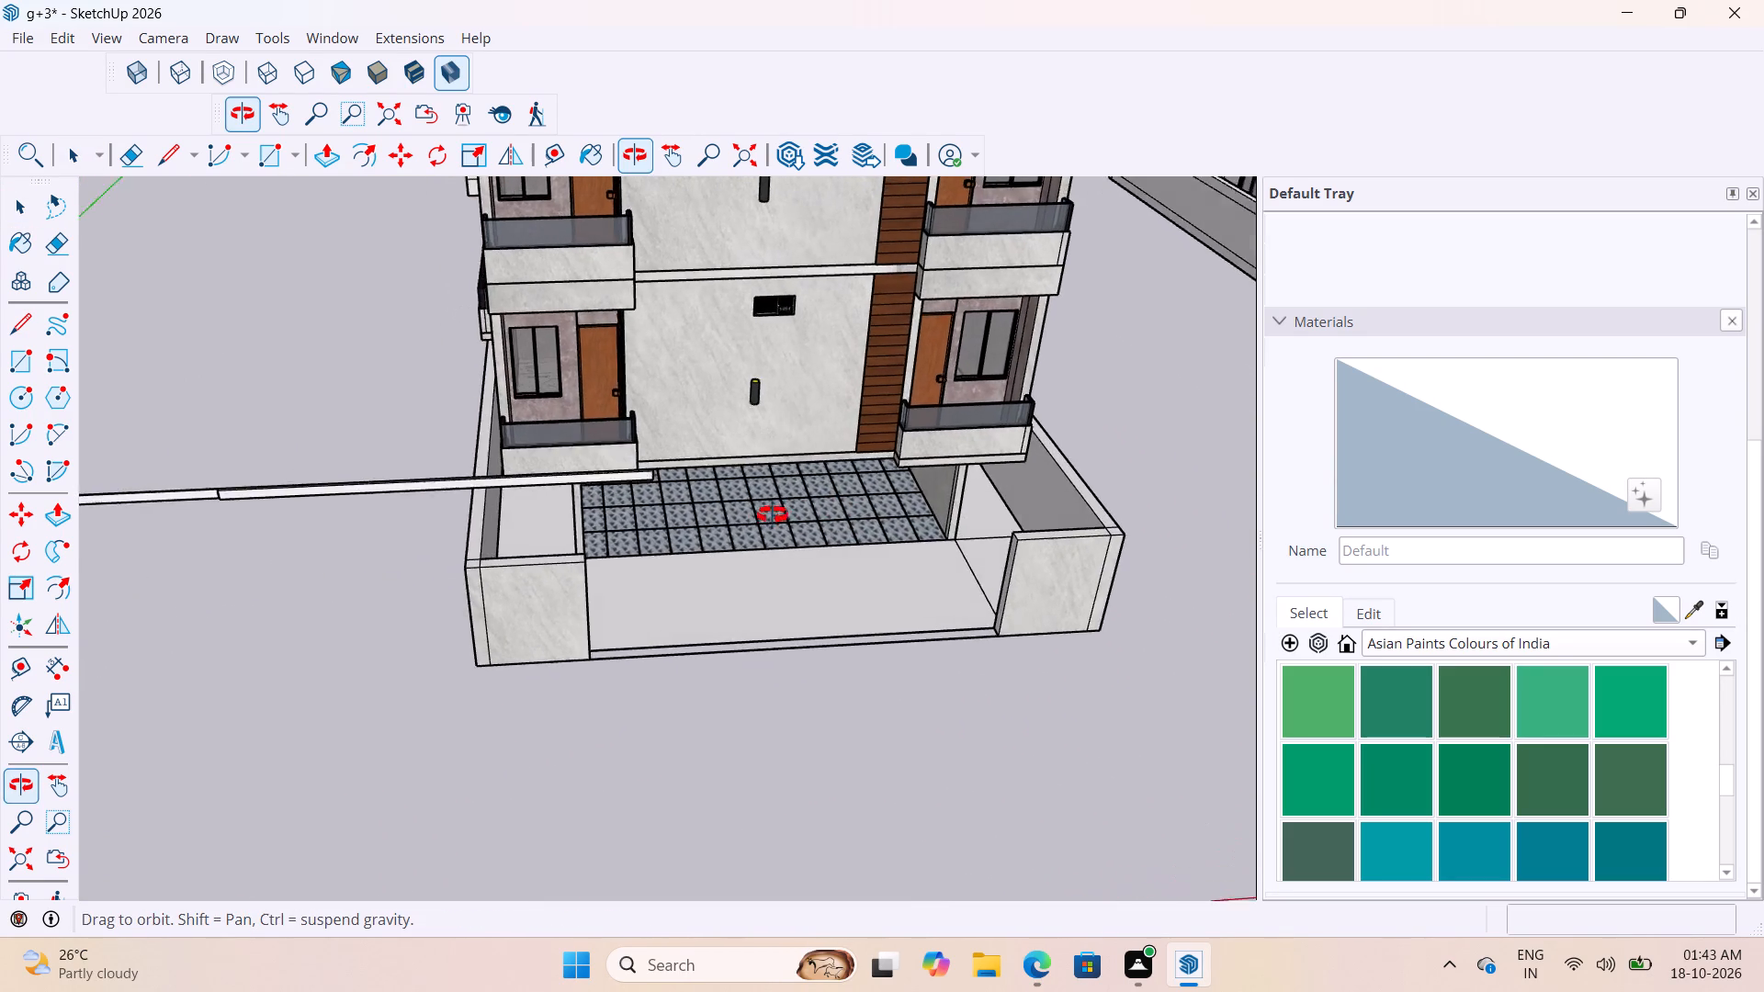
middle_click_drag(773, 515, 767, 519)
scroll(542, 488, "up", 3)
scroll(760, 468, "down", 4)
middle_click_drag(596, 540, 748, 541)
scroll(1069, 494, "up", 3)
scroll(1042, 484, "down", 3)
scroll(1003, 484, "up", 2)
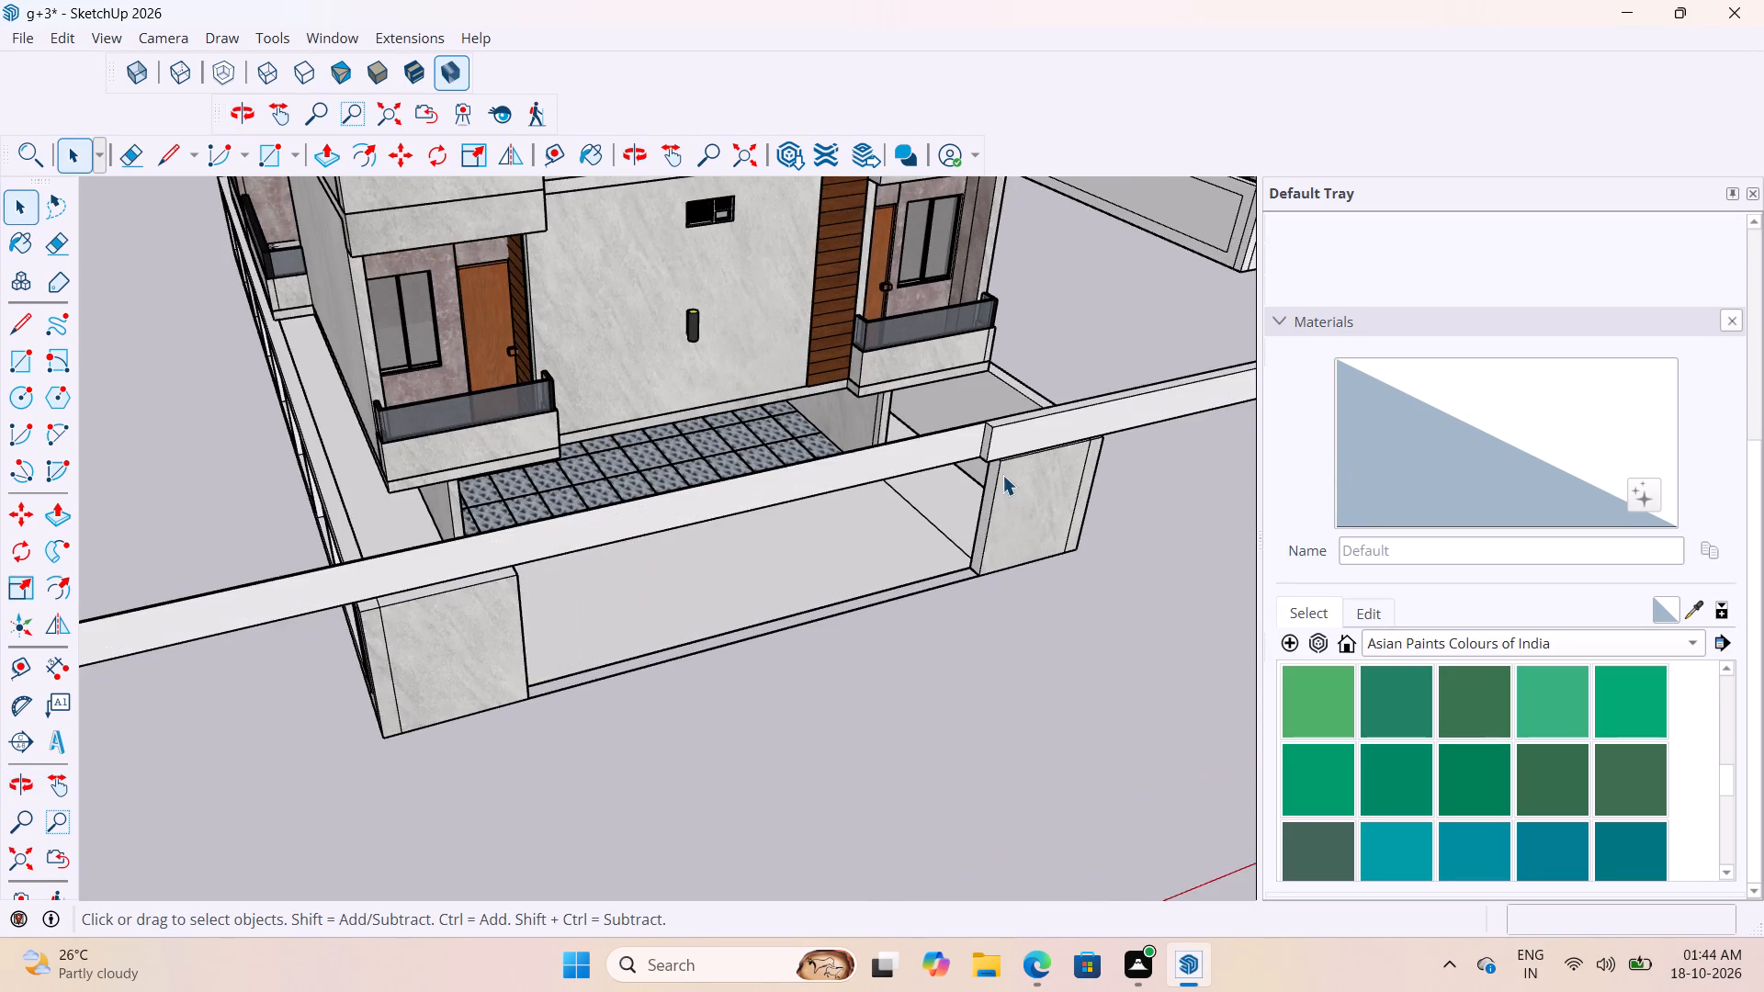
scroll(996, 457, "up", 3)
middle_click_drag(1001, 448, 1190, 534)
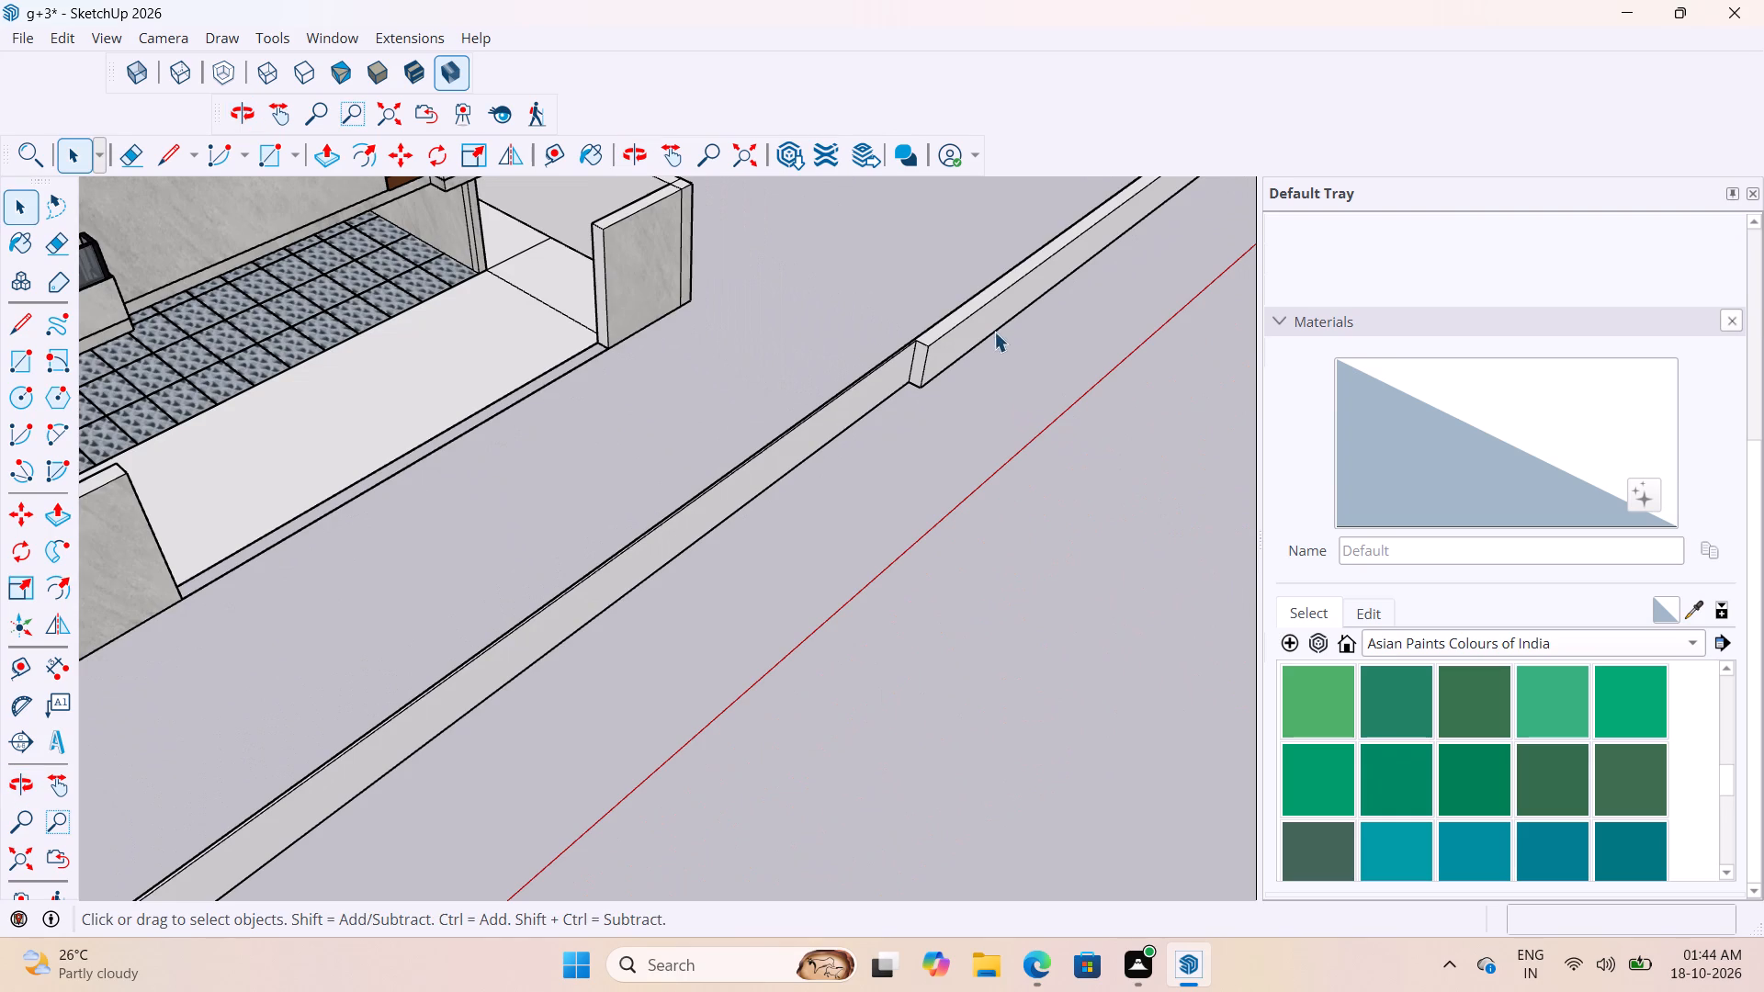
scroll(993, 332, "up", 4)
type("p[")
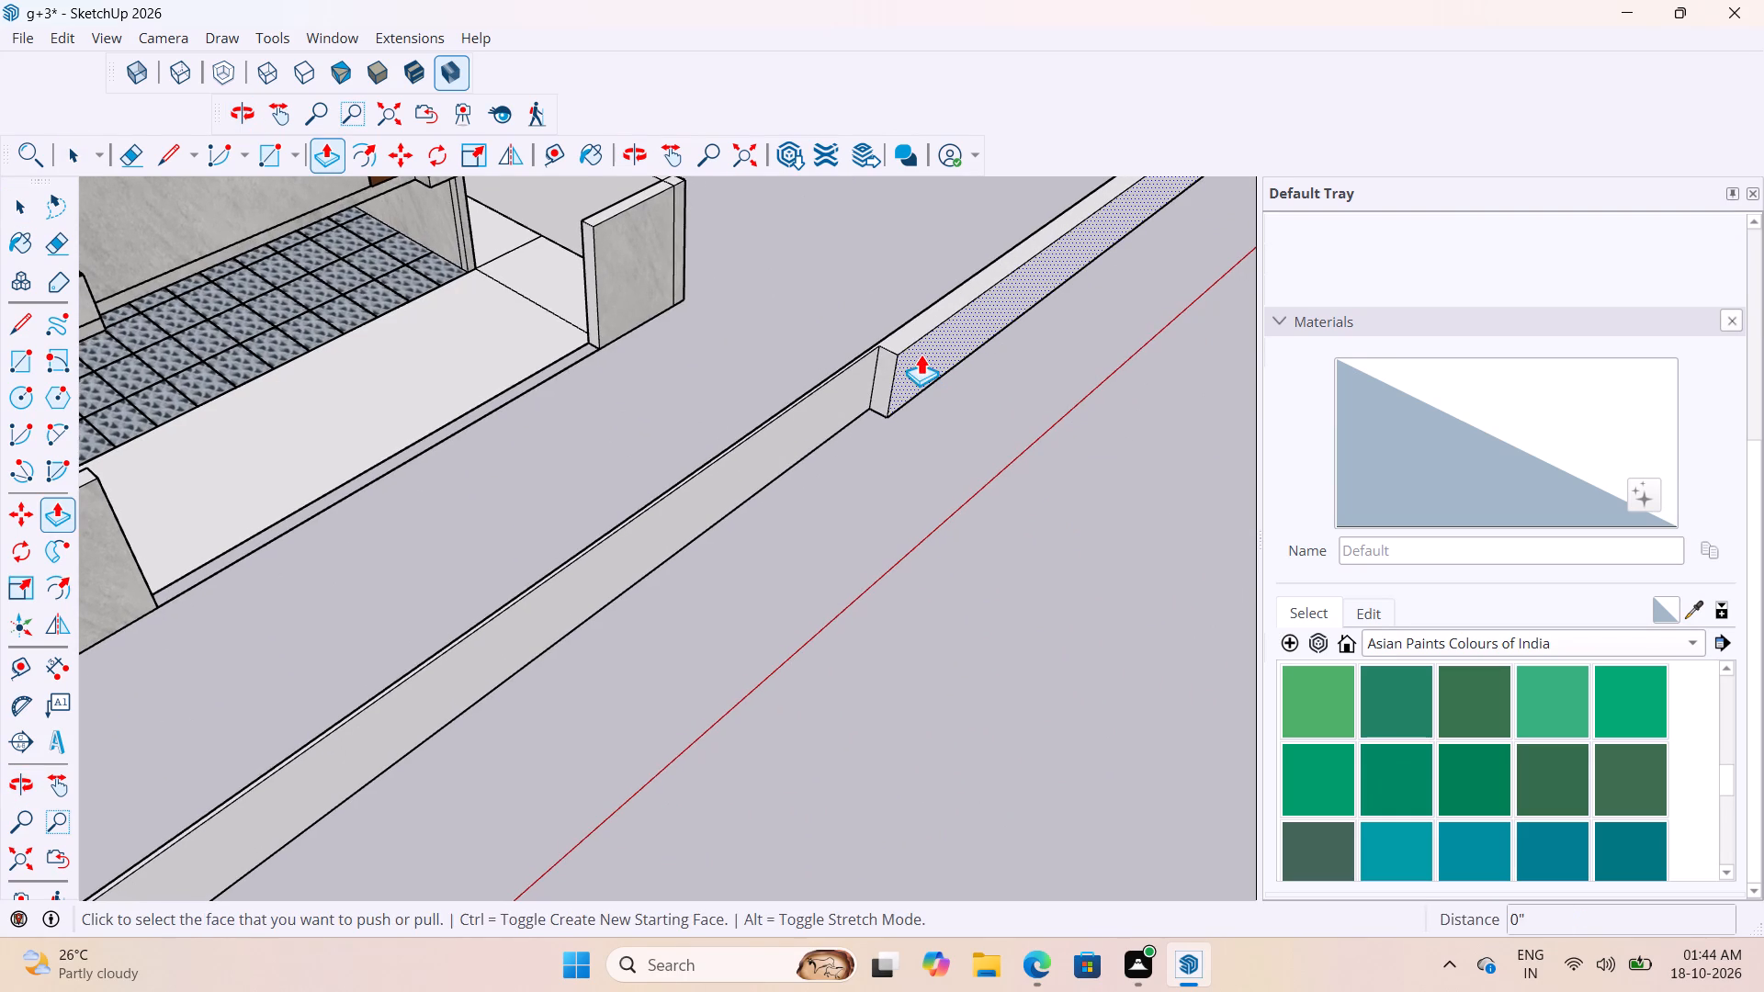
left_click(921, 352)
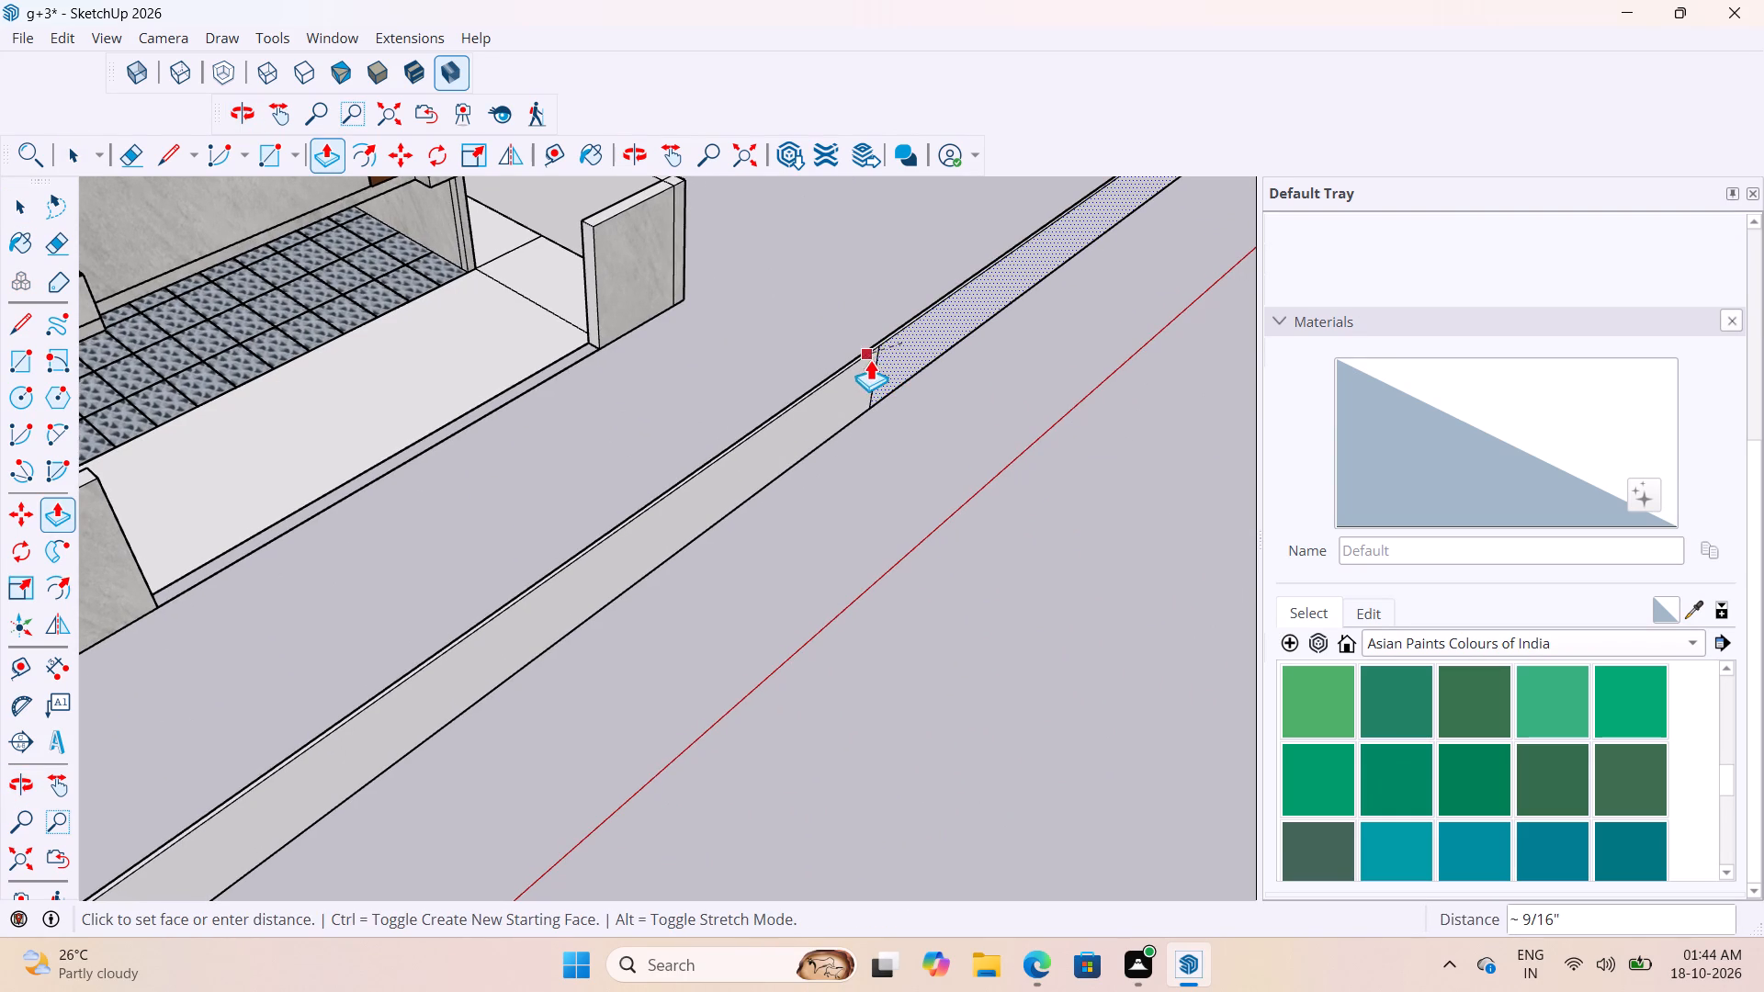
scroll(806, 416, "up", 4)
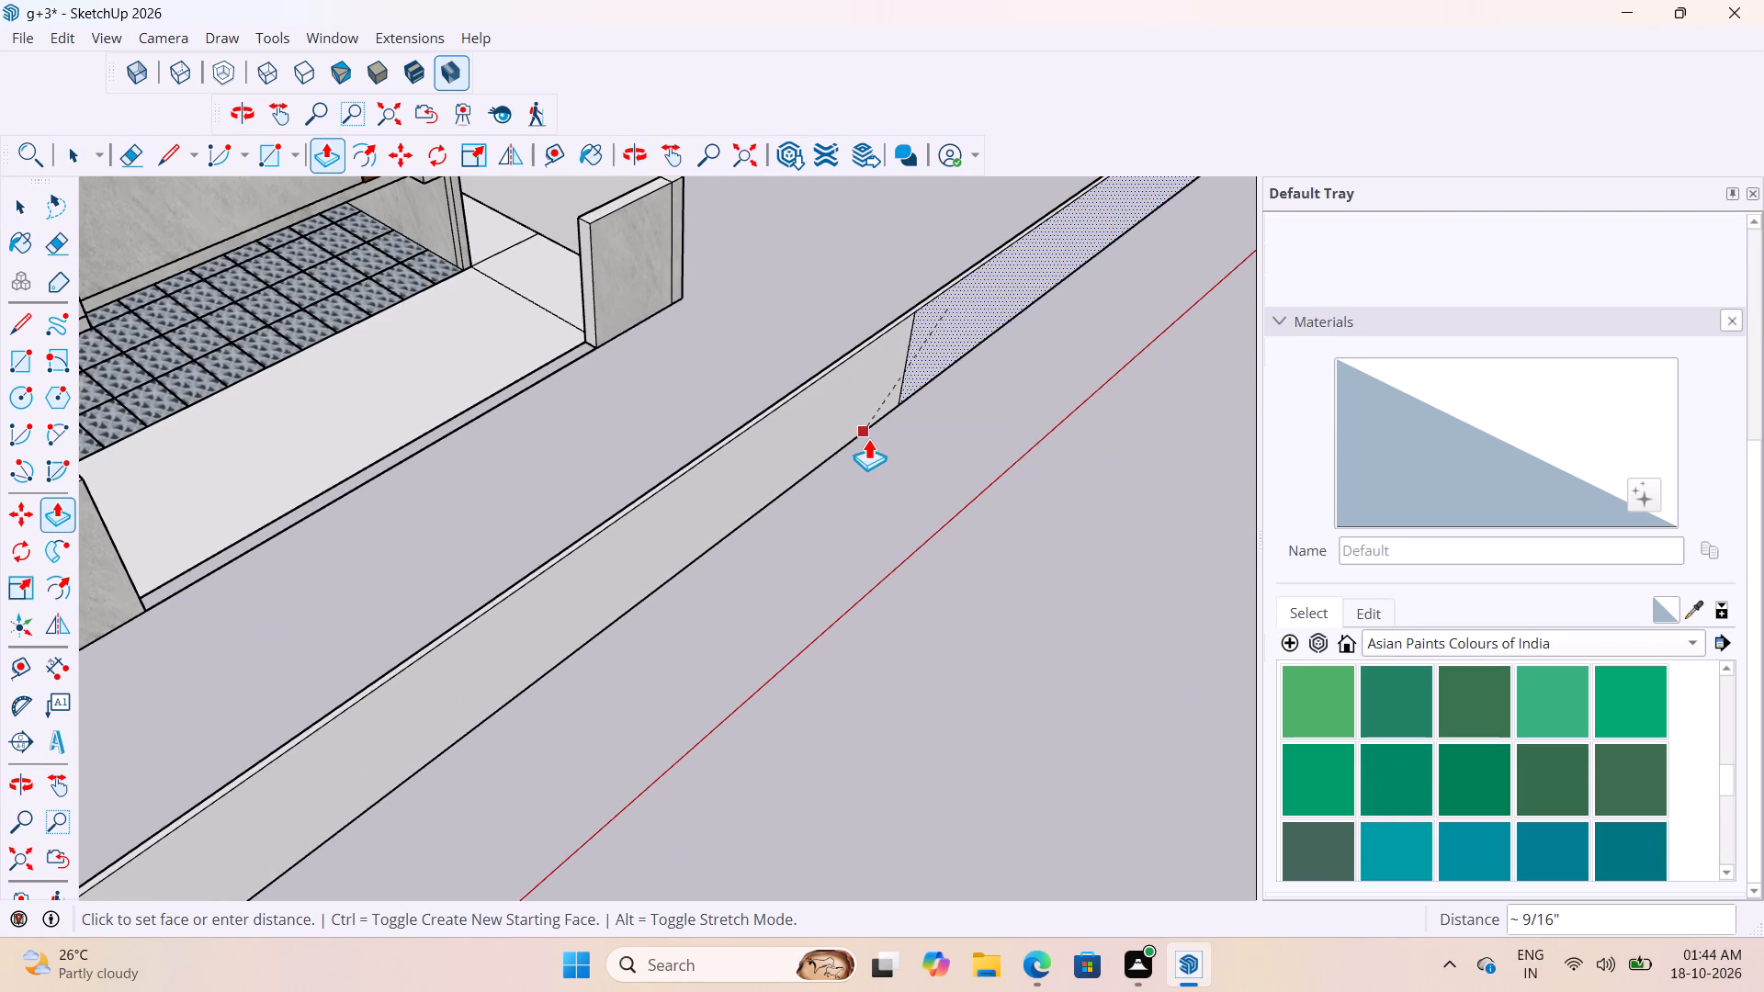
left_click(868, 437)
scroll(868, 437, "down", 4)
key("space")
scroll(865, 437, "down", 8)
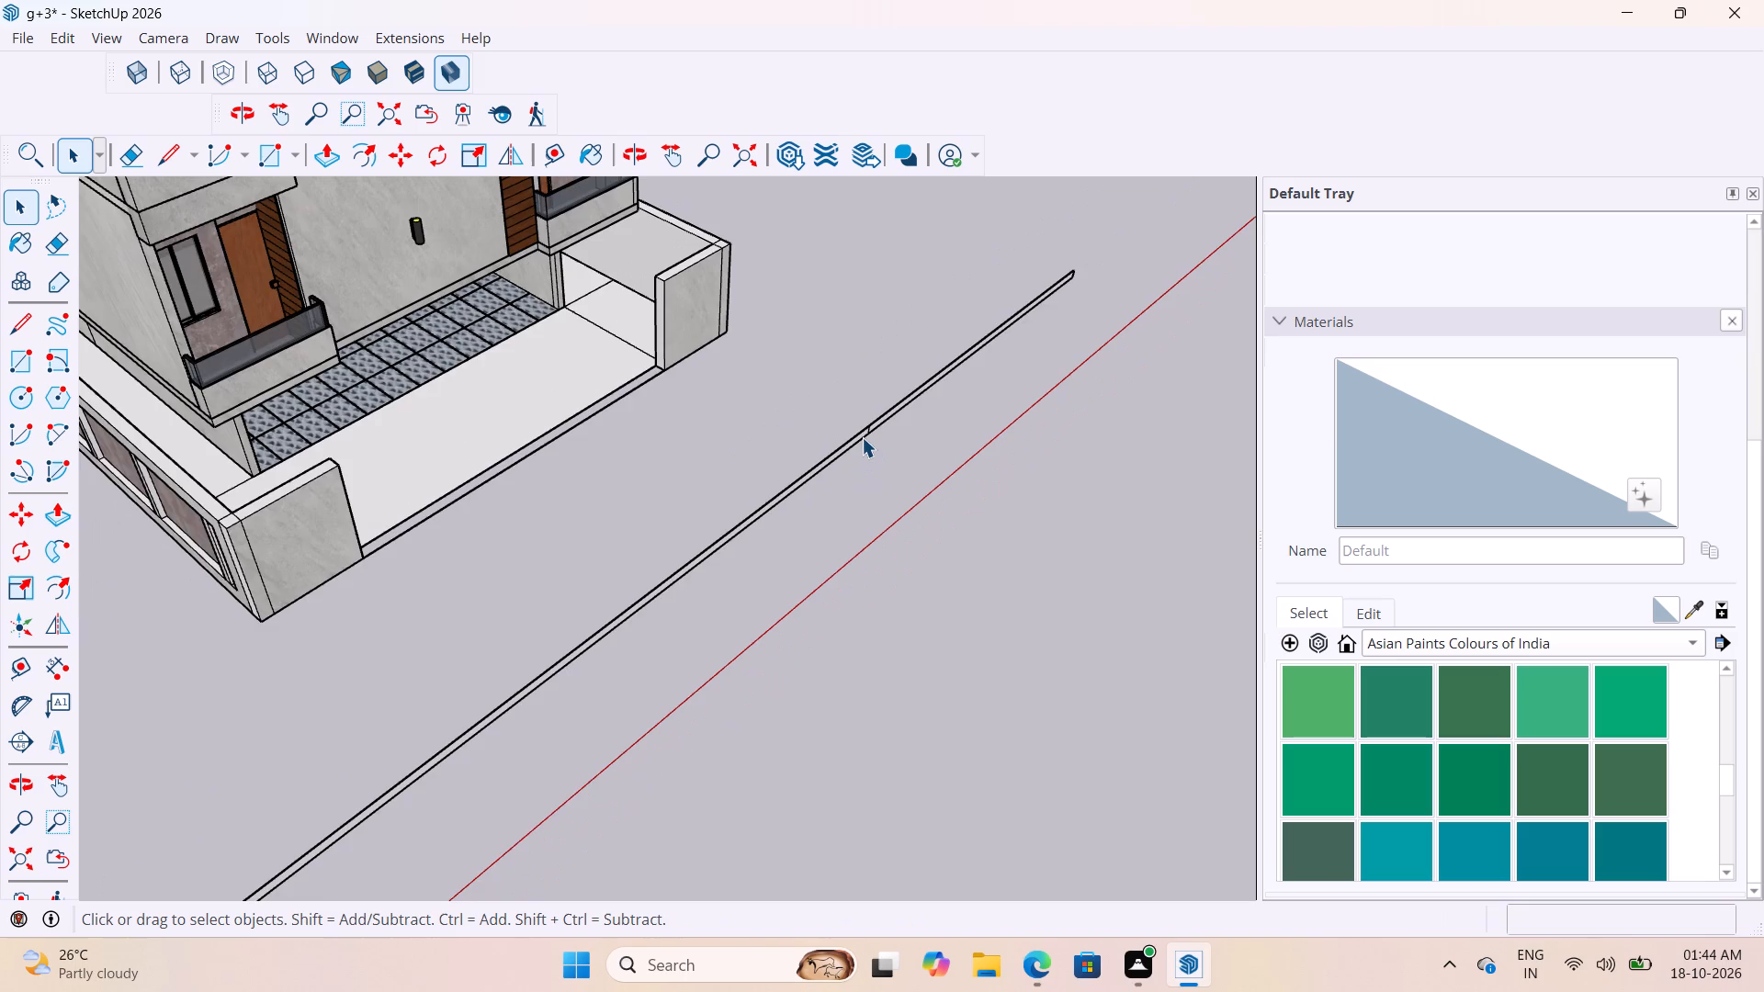
Measure the height from the upper corner balcony's bottom edge up to the raised strip on its front face.
scroll(862, 437, "down", 13)
scroll(566, 631, "up", 2)
scroll(598, 608, "down", 3)
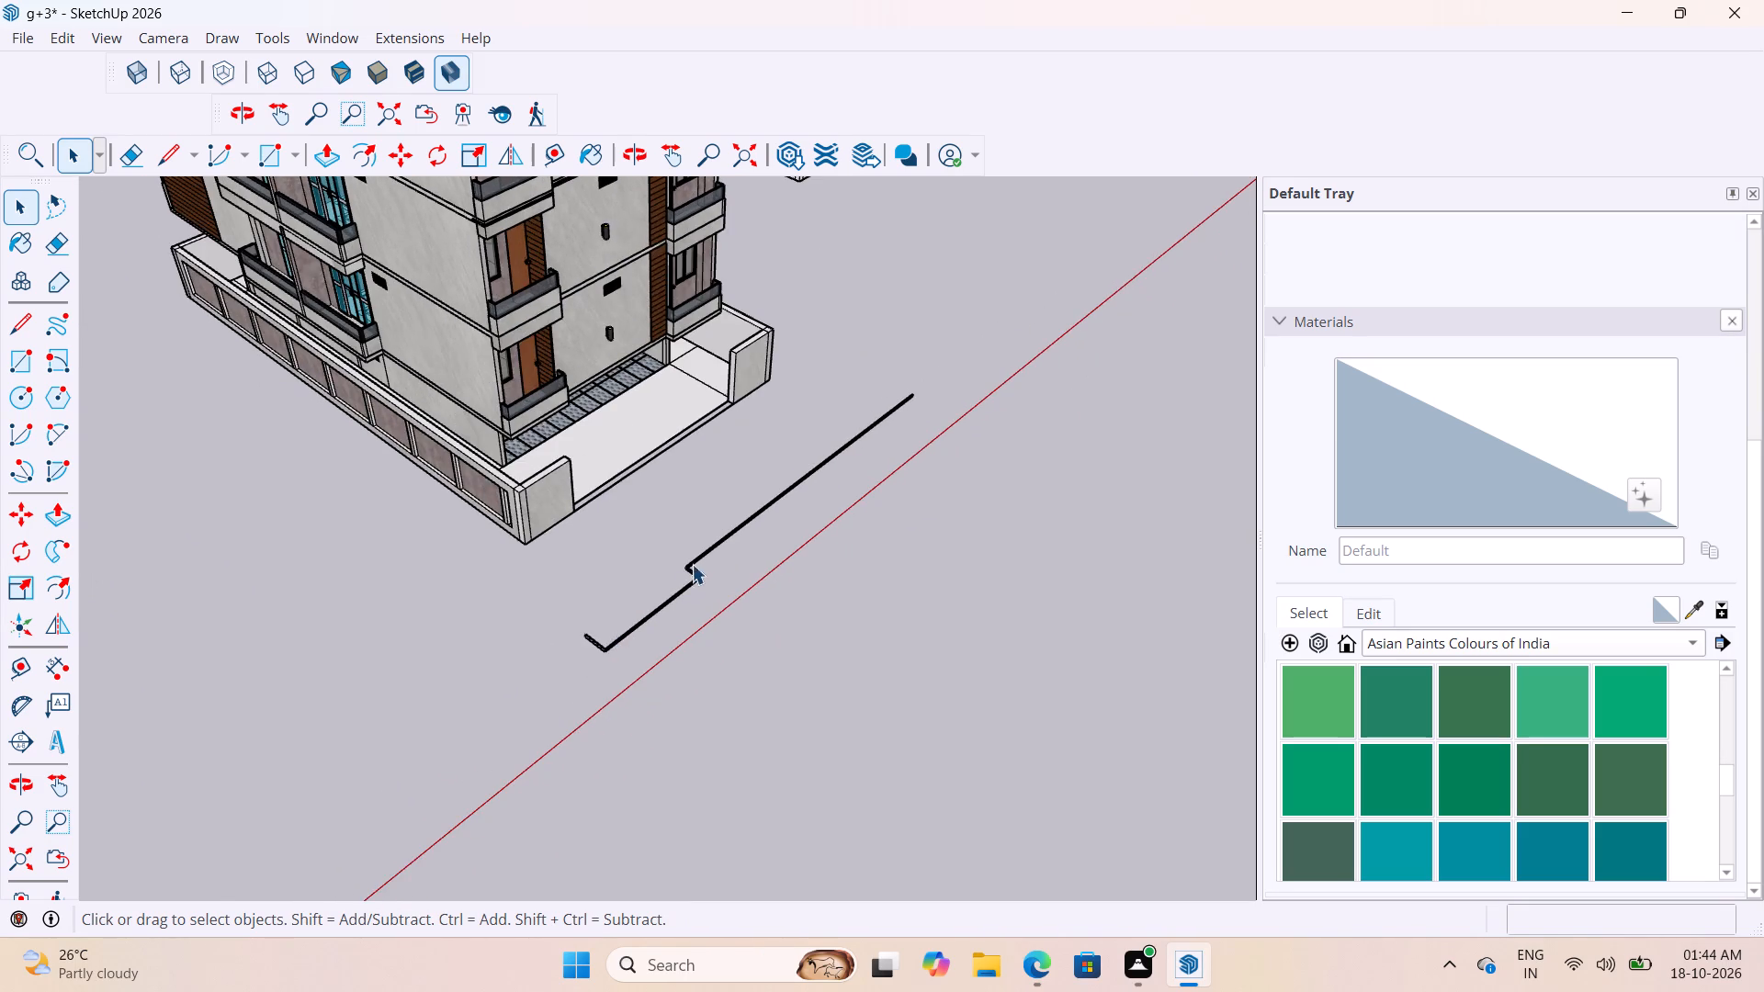
scroll(697, 571, "down", 4)
scroll(688, 596, "up", 3)
scroll(605, 612, "up", 3)
scroll(605, 628, "down", 8)
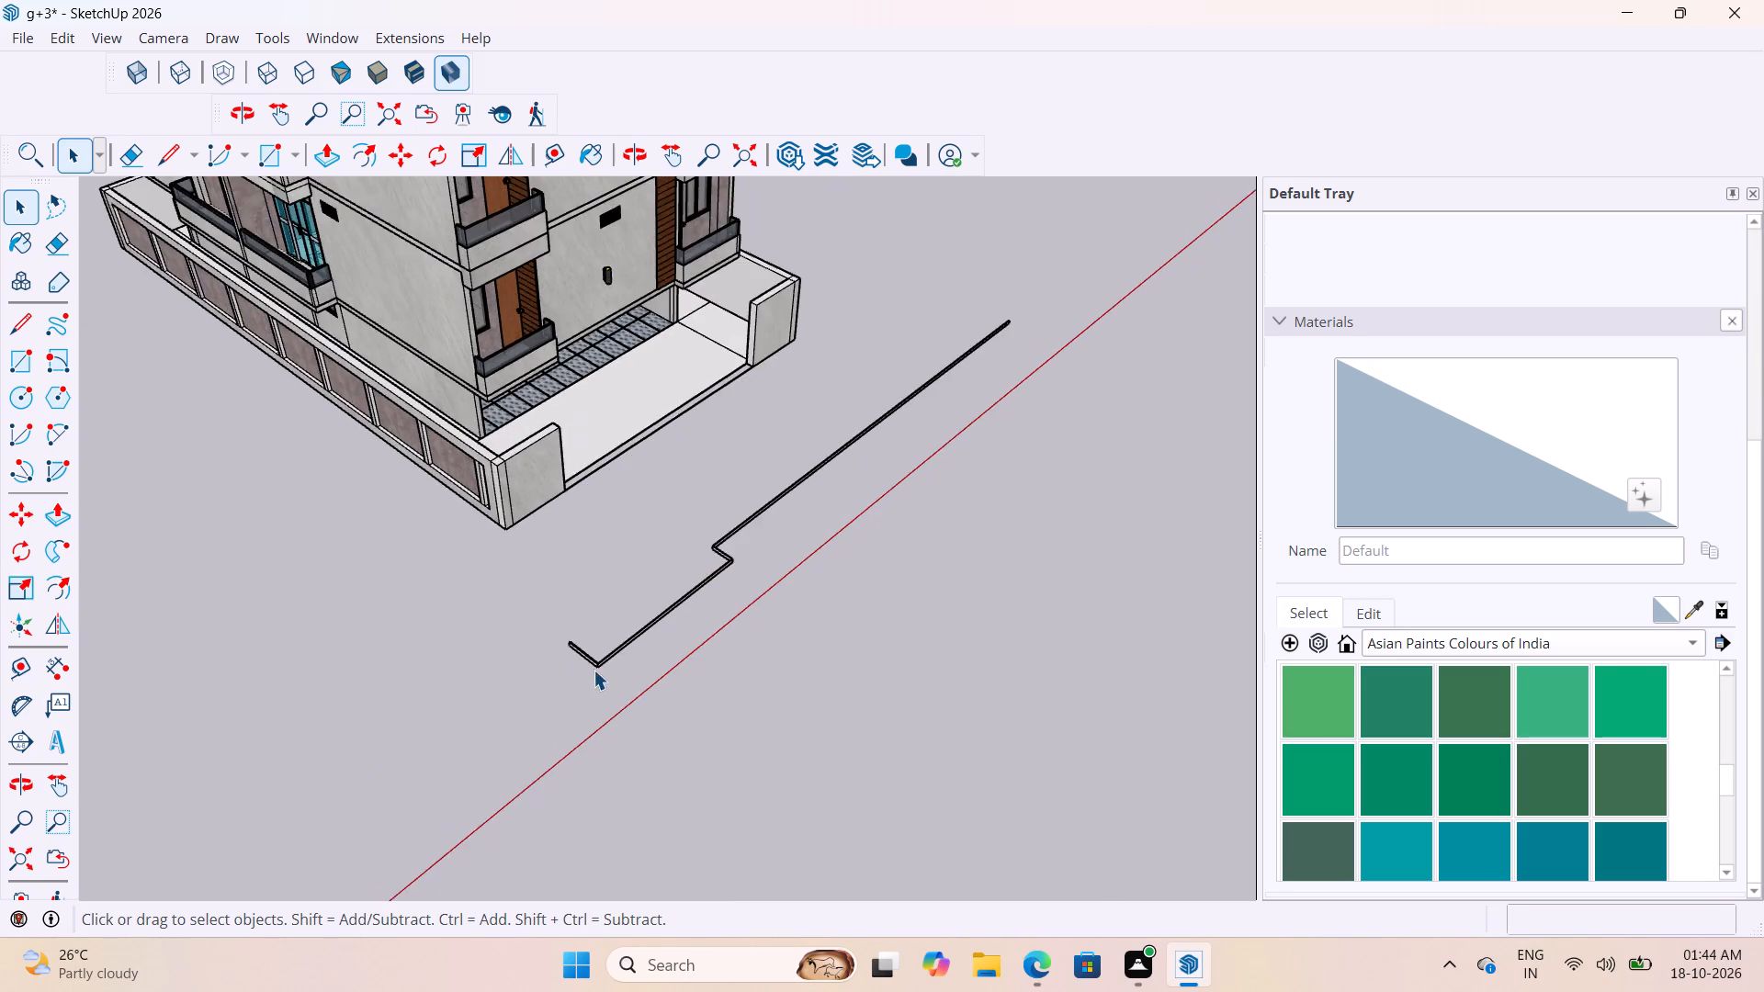
scroll(594, 670, "down", 2)
scroll(596, 315, "up", 8)
middle_click_drag(578, 383, 362, 289)
scroll(443, 414, "up", 5)
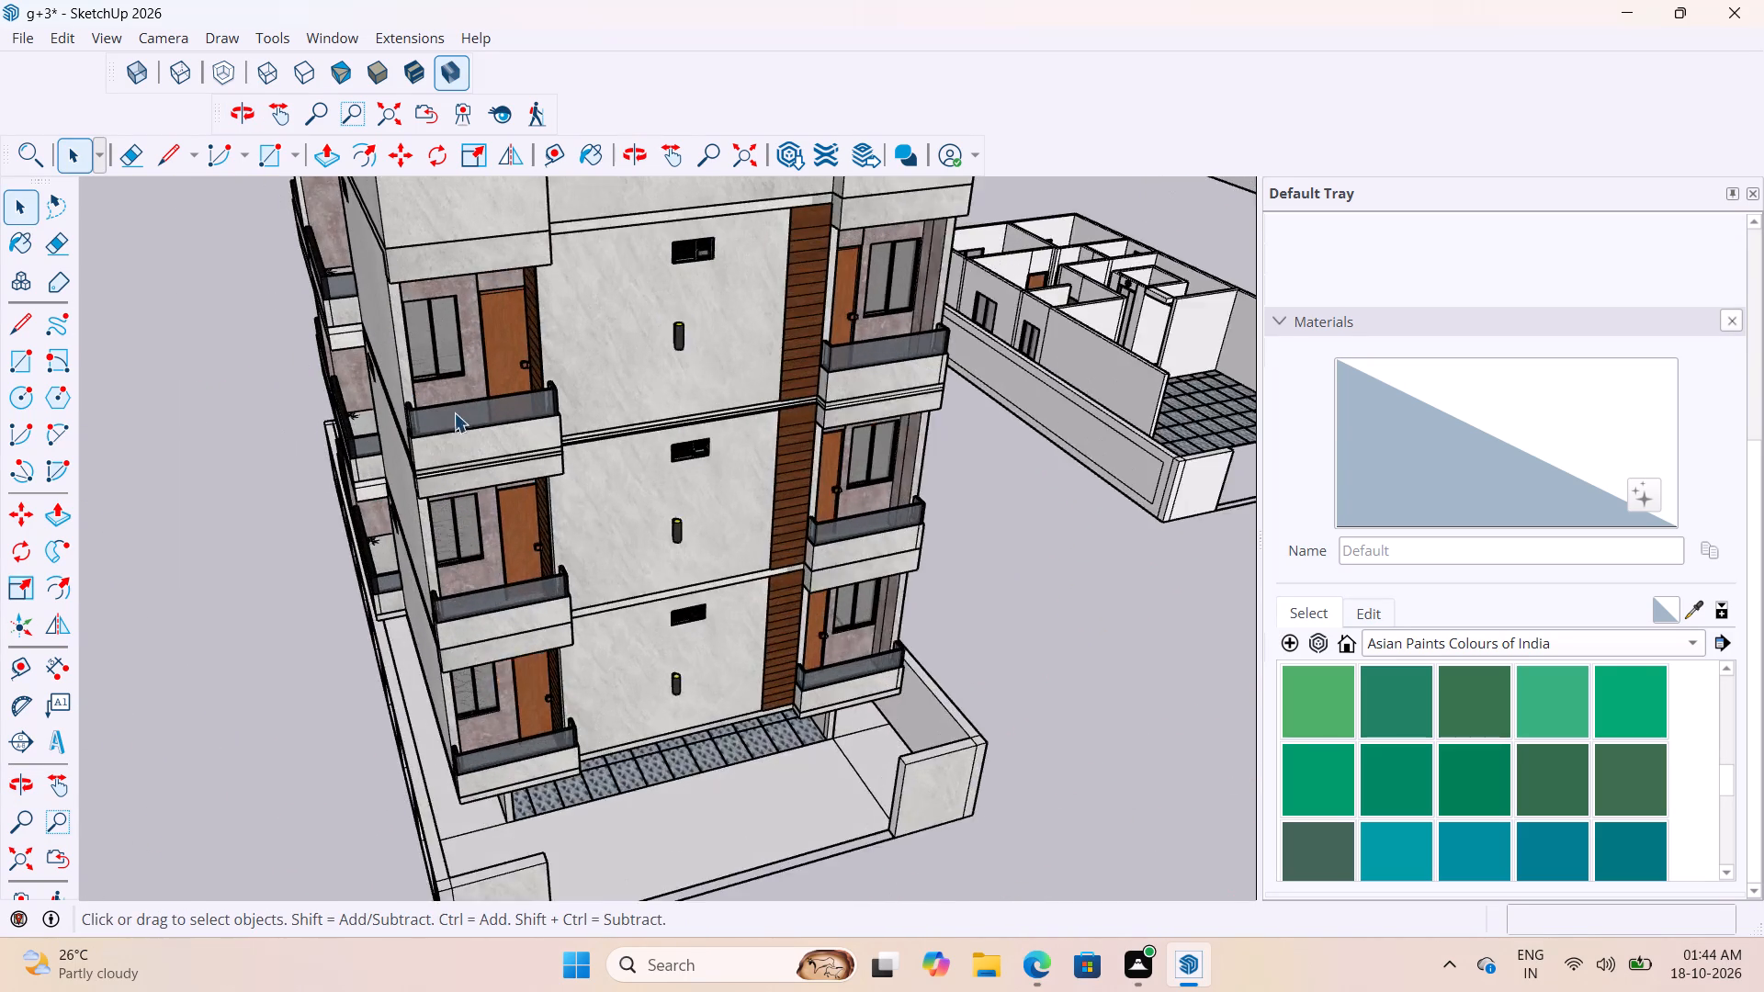
scroll(454, 412, "up", 17)
middle_click_drag(484, 368, 490, 288)
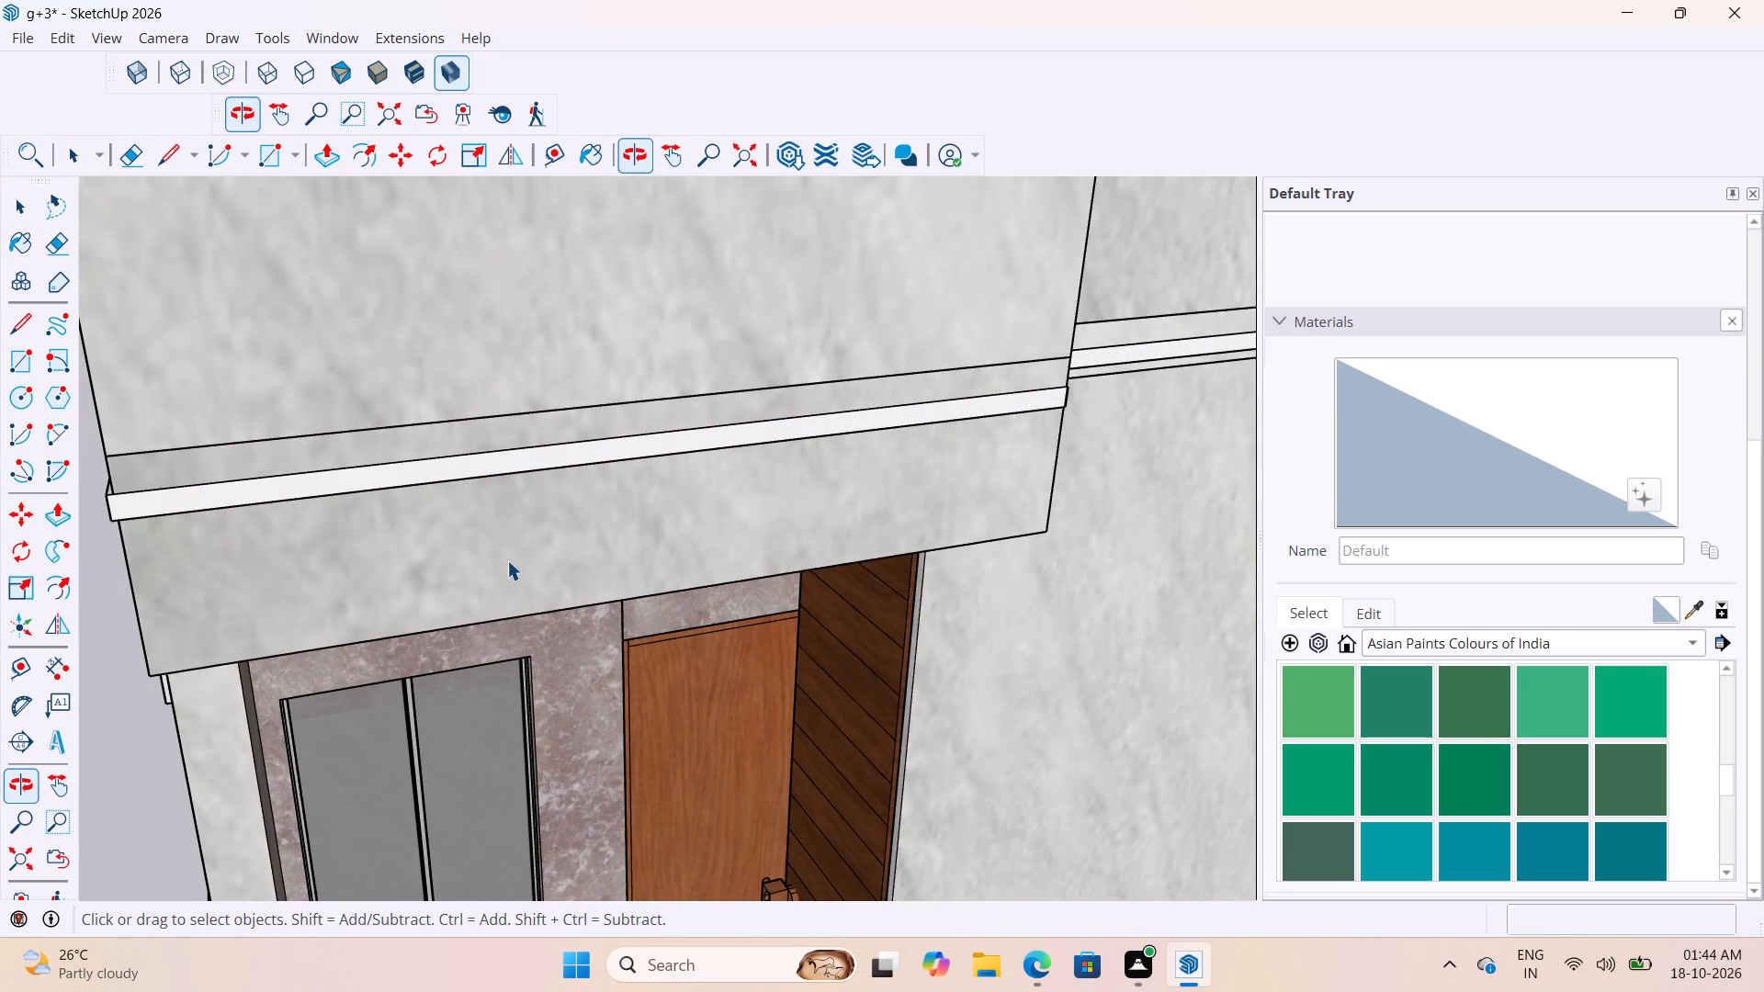
key("t")
left_click(566, 614)
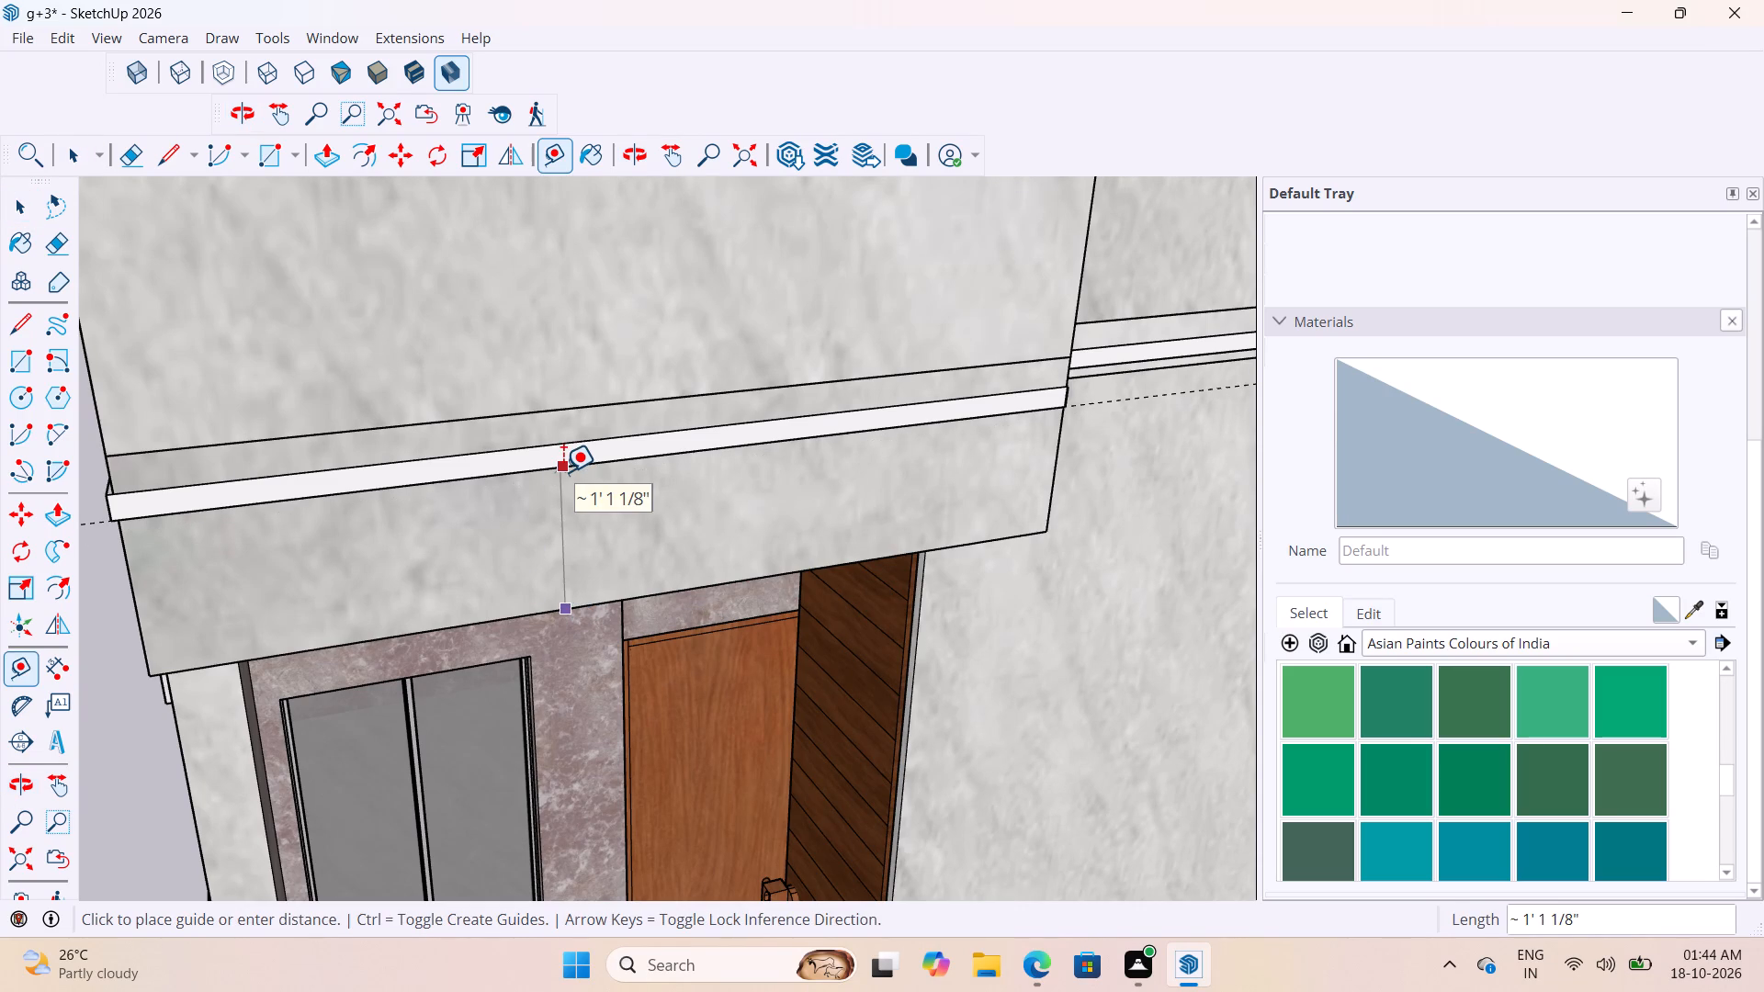
key("space")
Place a guide 1'8" above the bottom edge of the side face on the corner balcony one floor below.
scroll(563, 472, "down", 20)
scroll(563, 472, "down", 3)
scroll(572, 614, "up", 8)
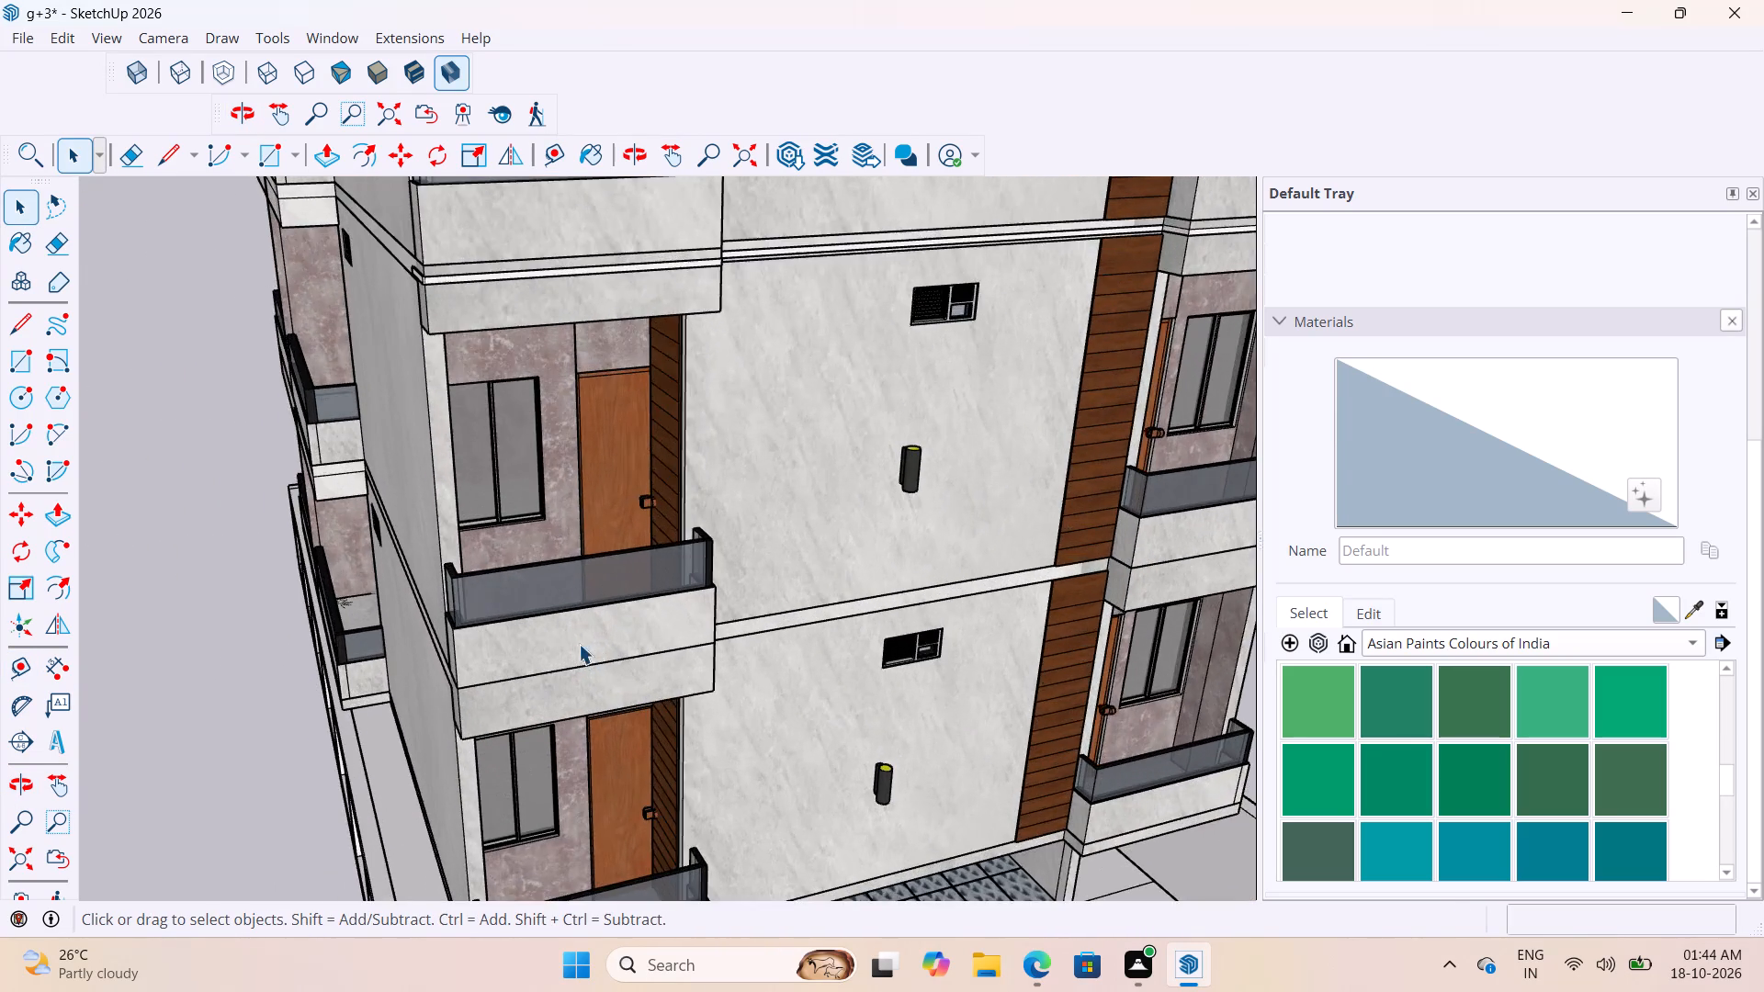
scroll(596, 616, "down", 5)
scroll(612, 709, "up", 10)
middle_click_drag(615, 625, 681, 559)
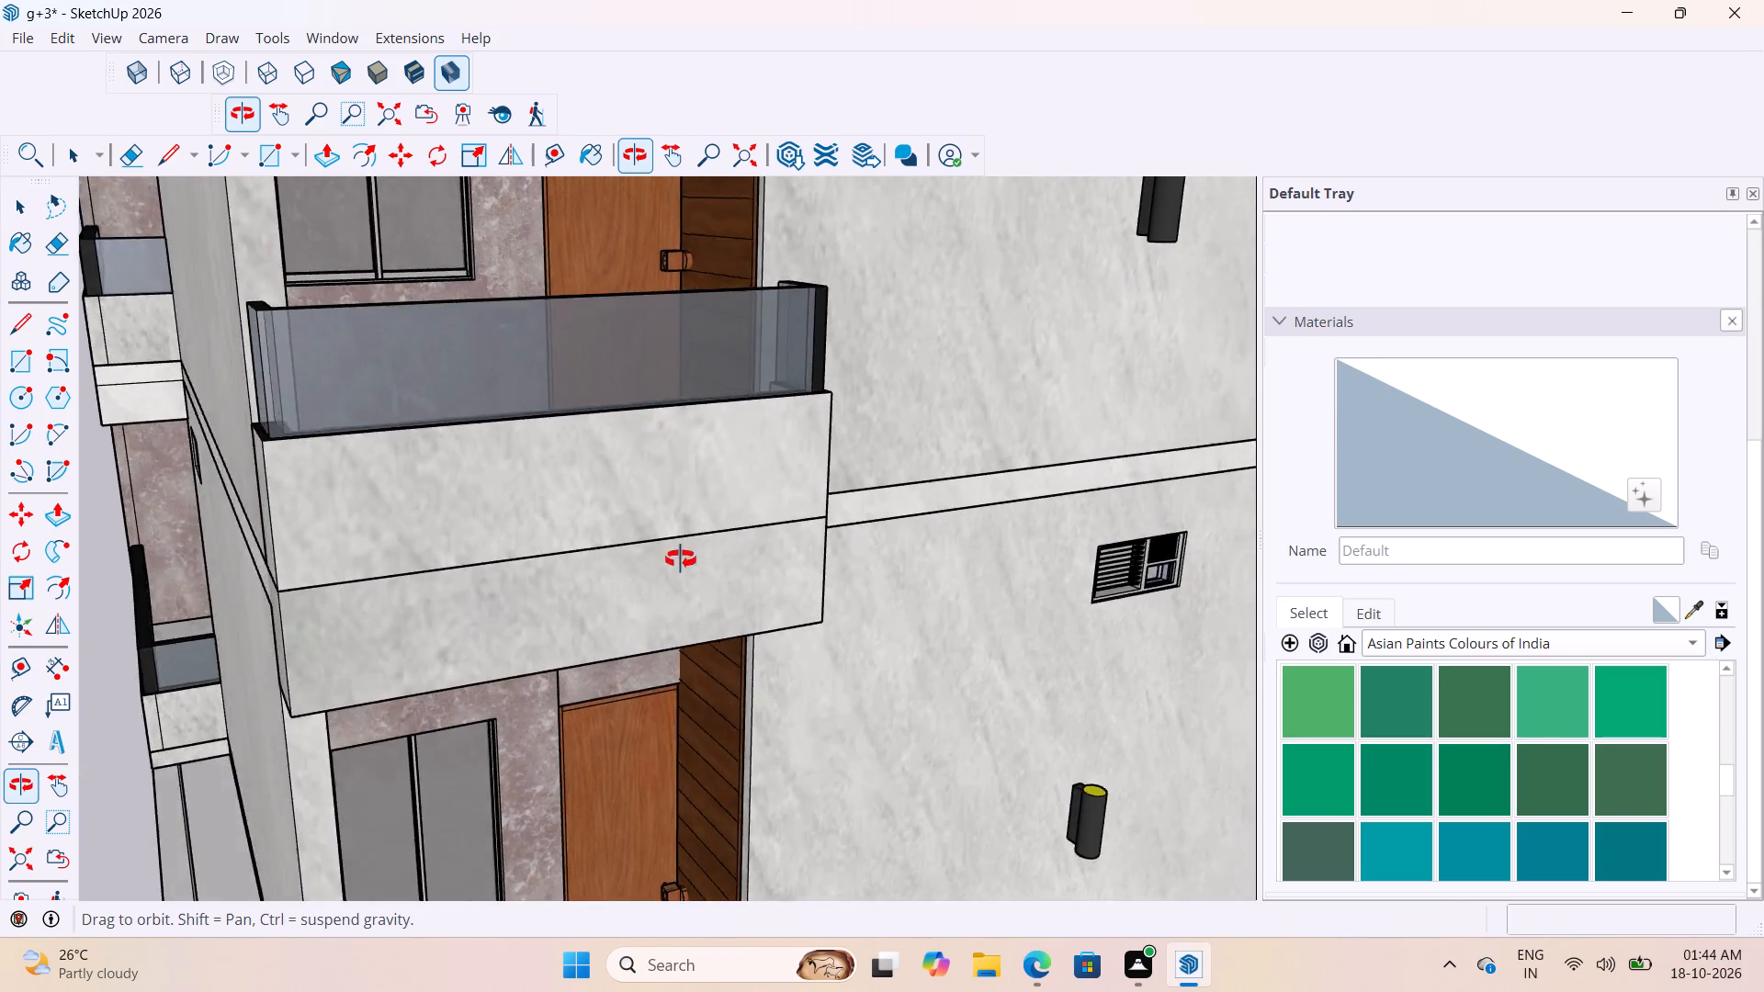
middle_click_drag(681, 559, 963, 533)
scroll(649, 626, "down", 4)
key("t")
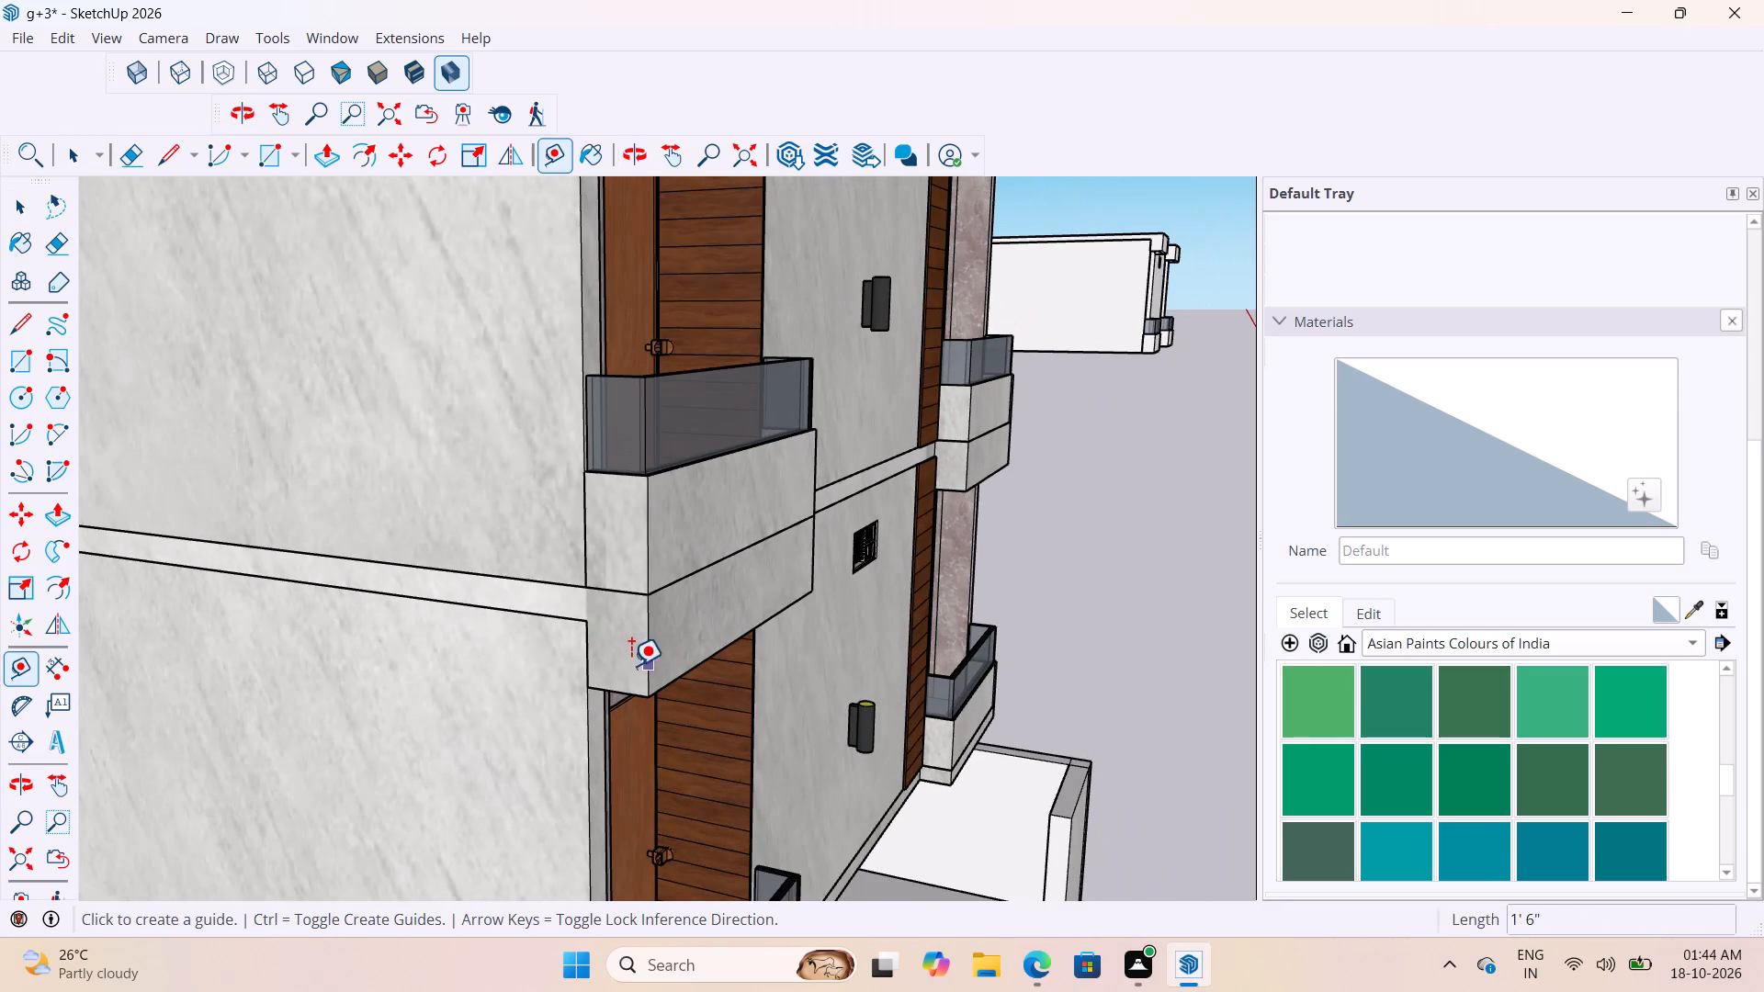
scroll(627, 668, "up", 3)
left_click(622, 701)
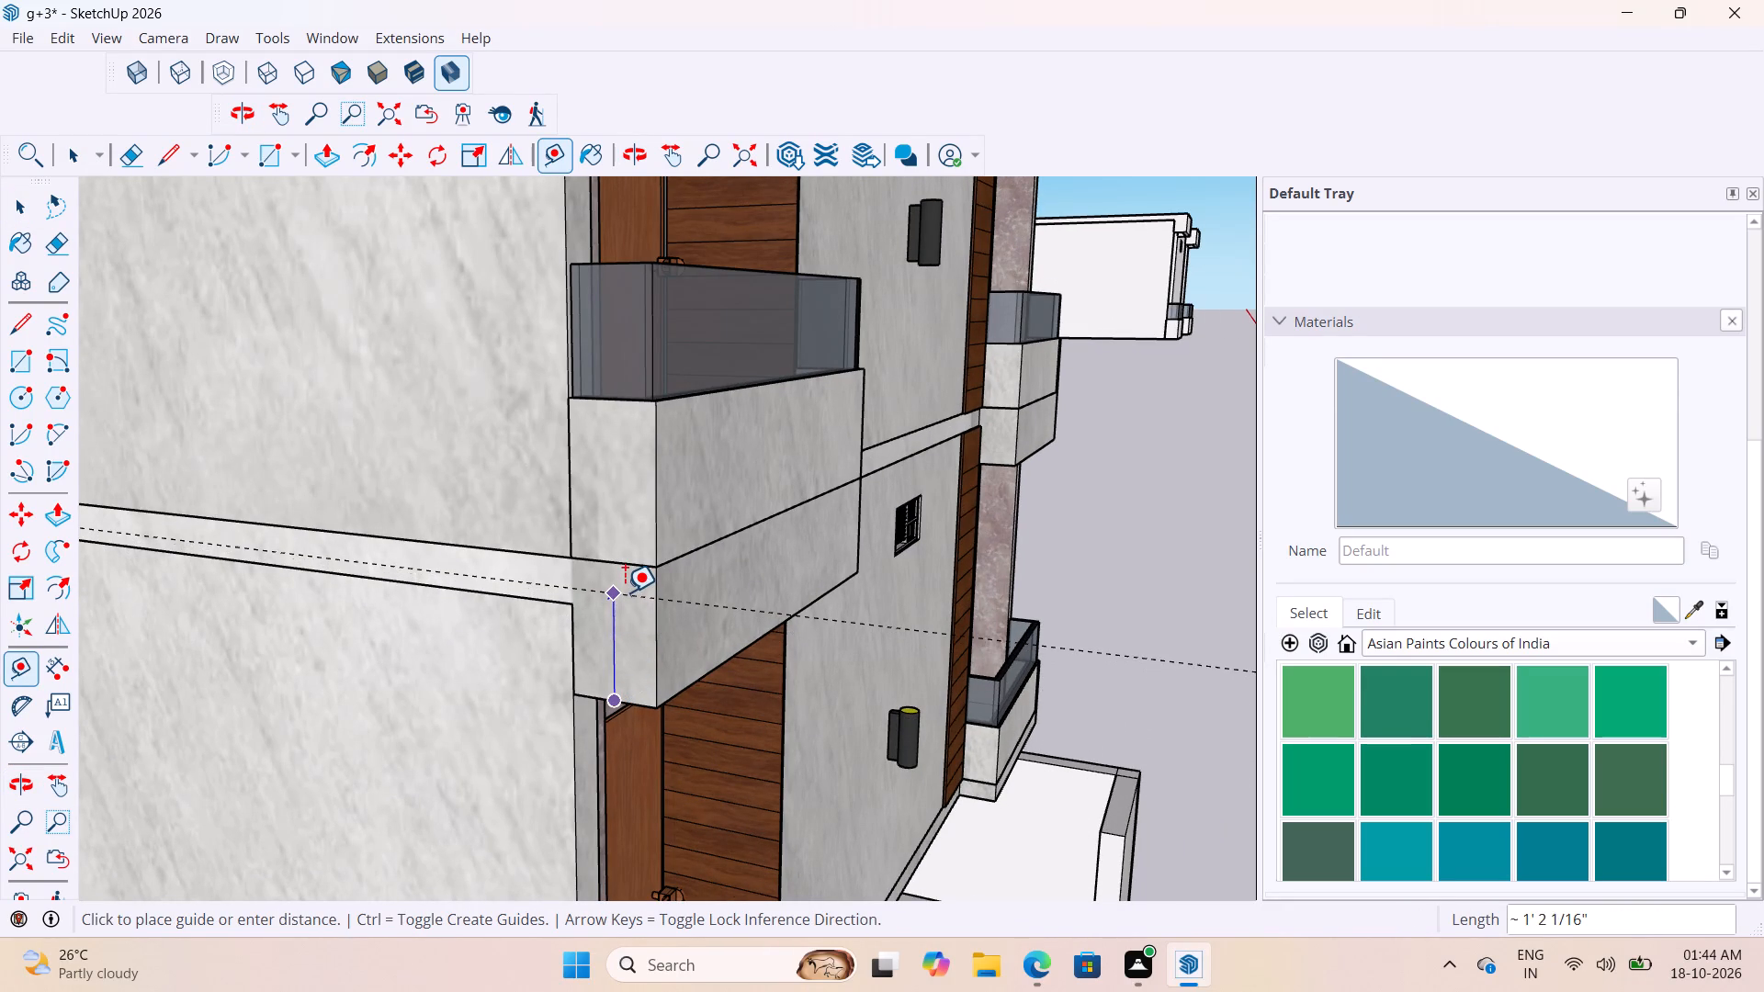
type("1'8")
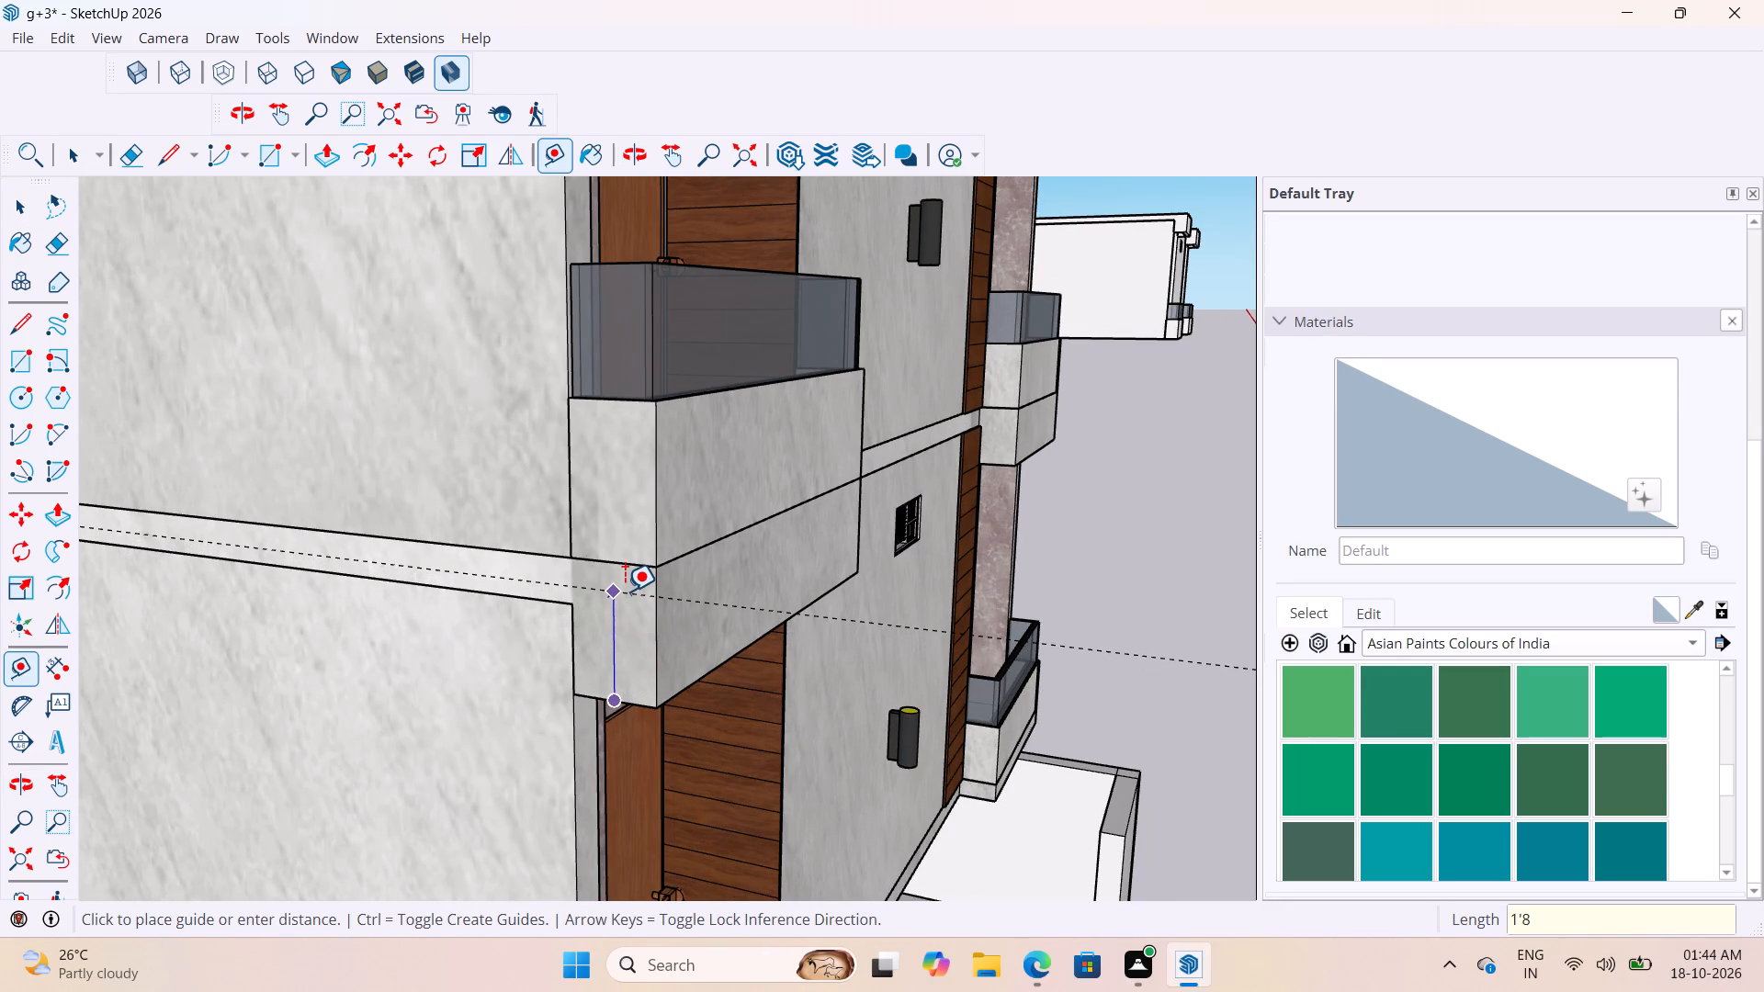
key("shift+quotedbl")
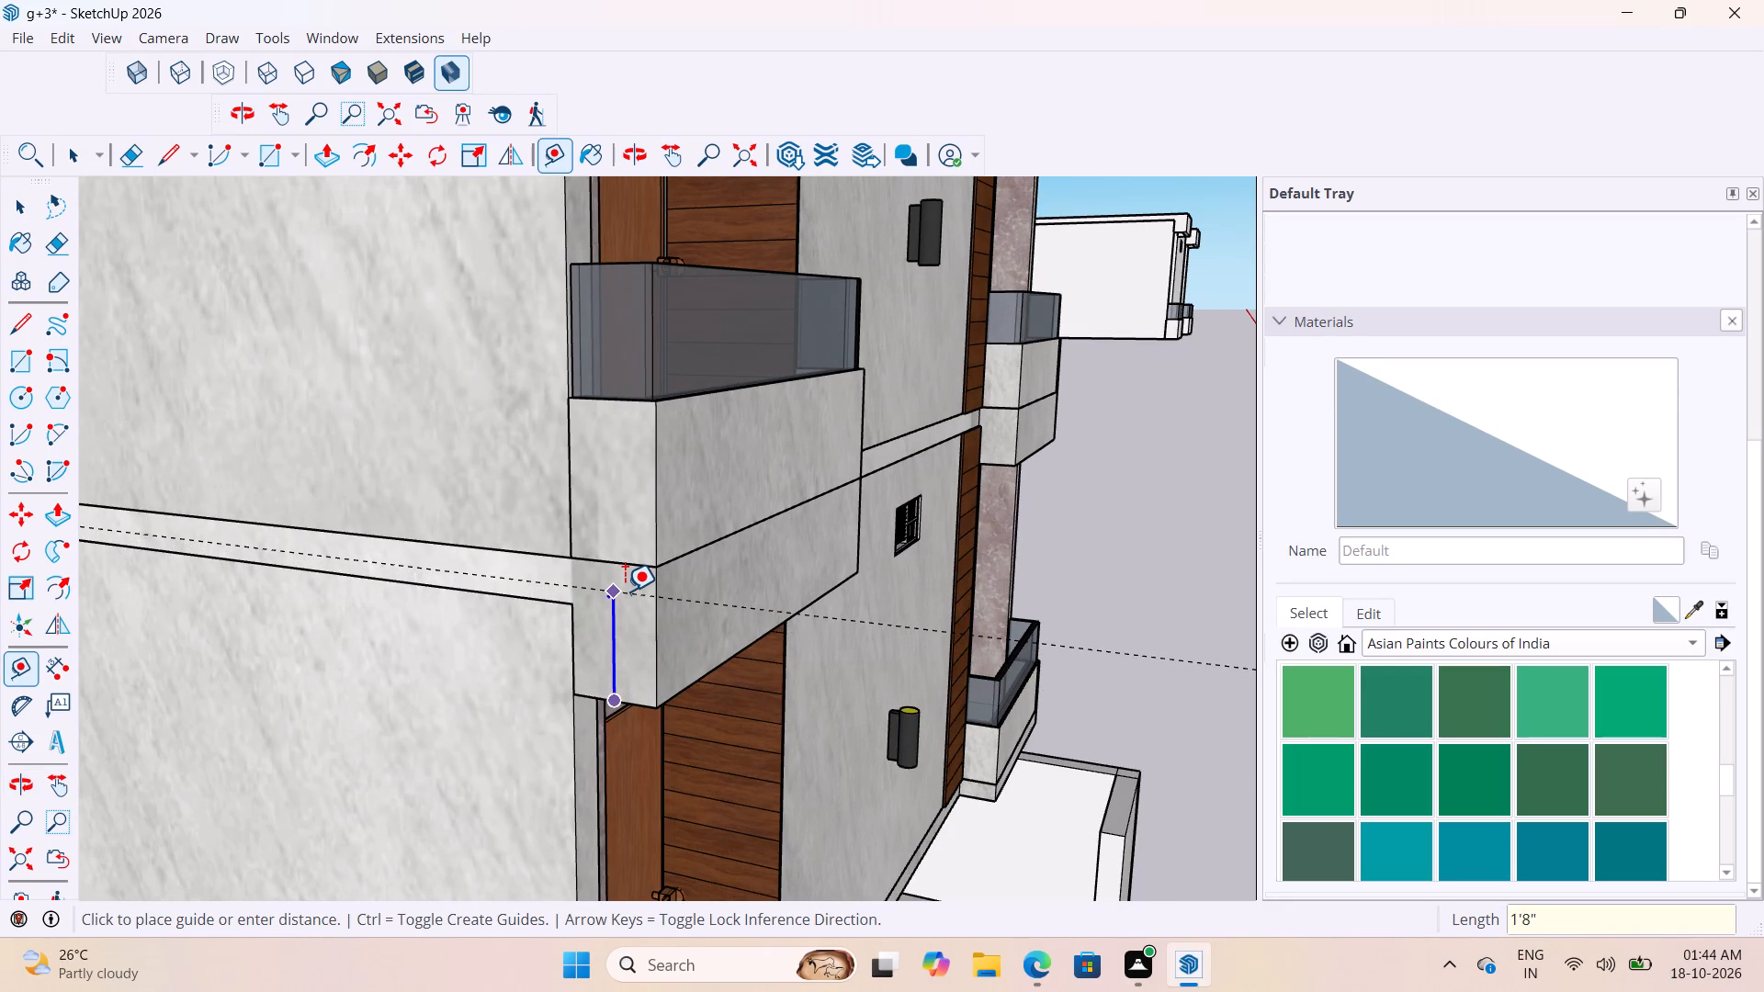
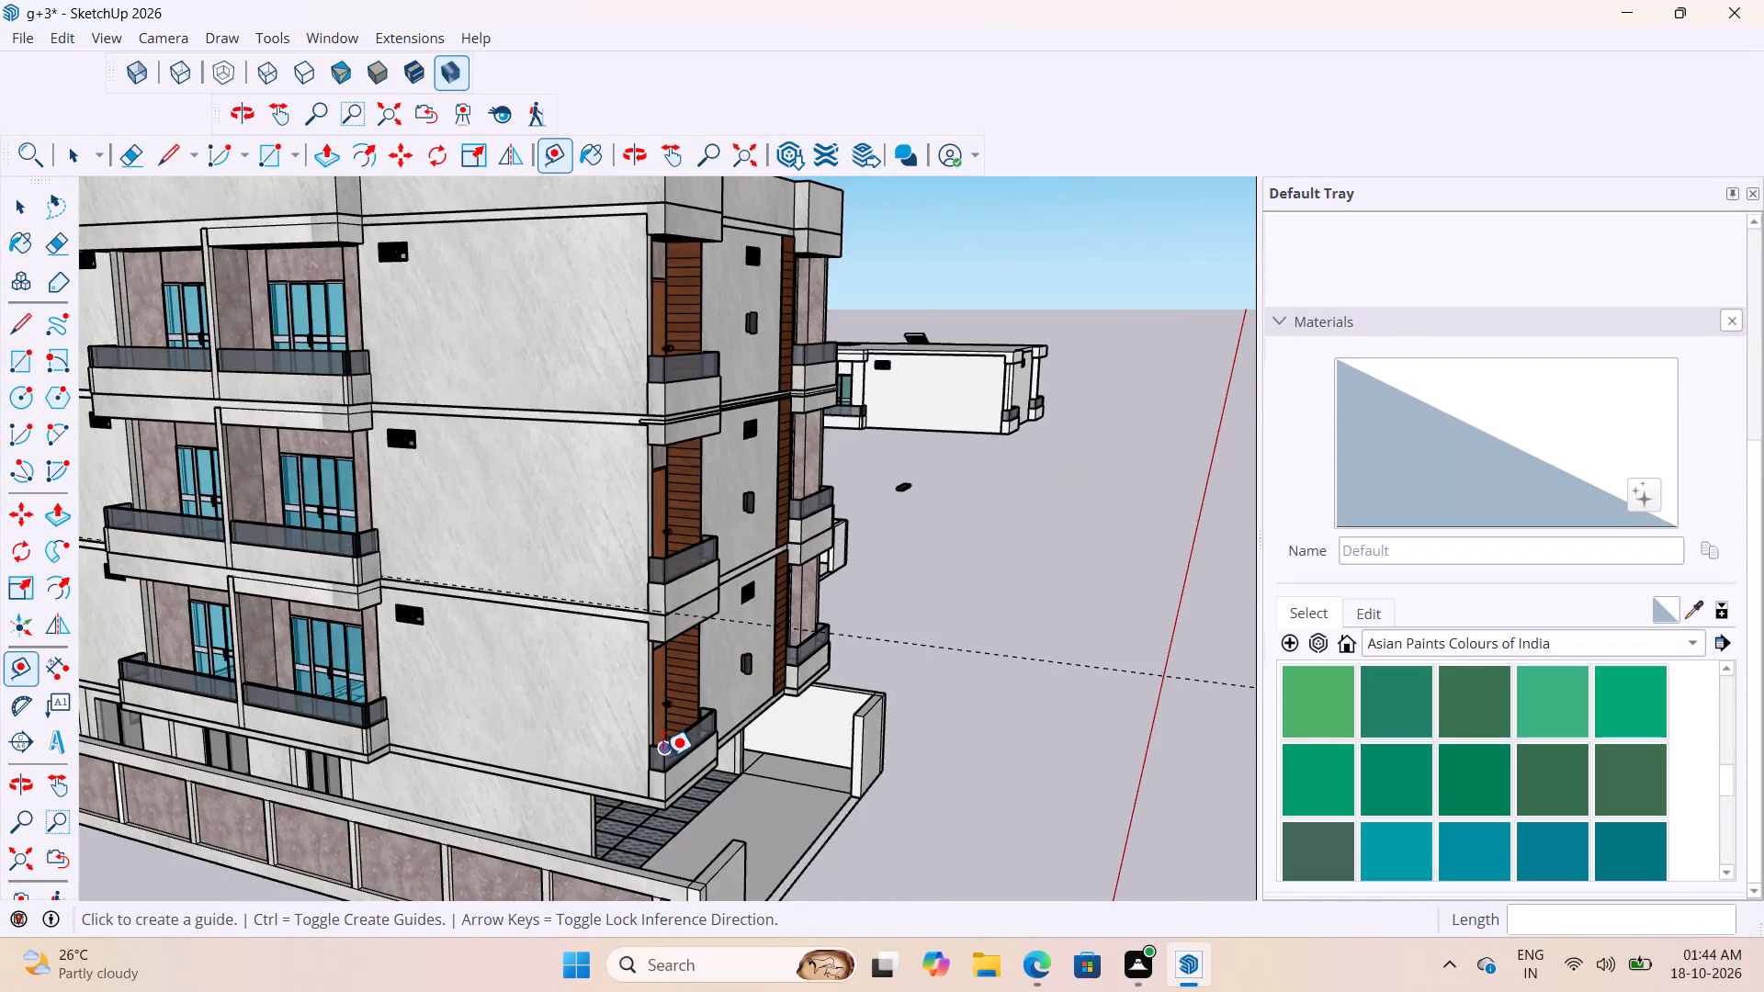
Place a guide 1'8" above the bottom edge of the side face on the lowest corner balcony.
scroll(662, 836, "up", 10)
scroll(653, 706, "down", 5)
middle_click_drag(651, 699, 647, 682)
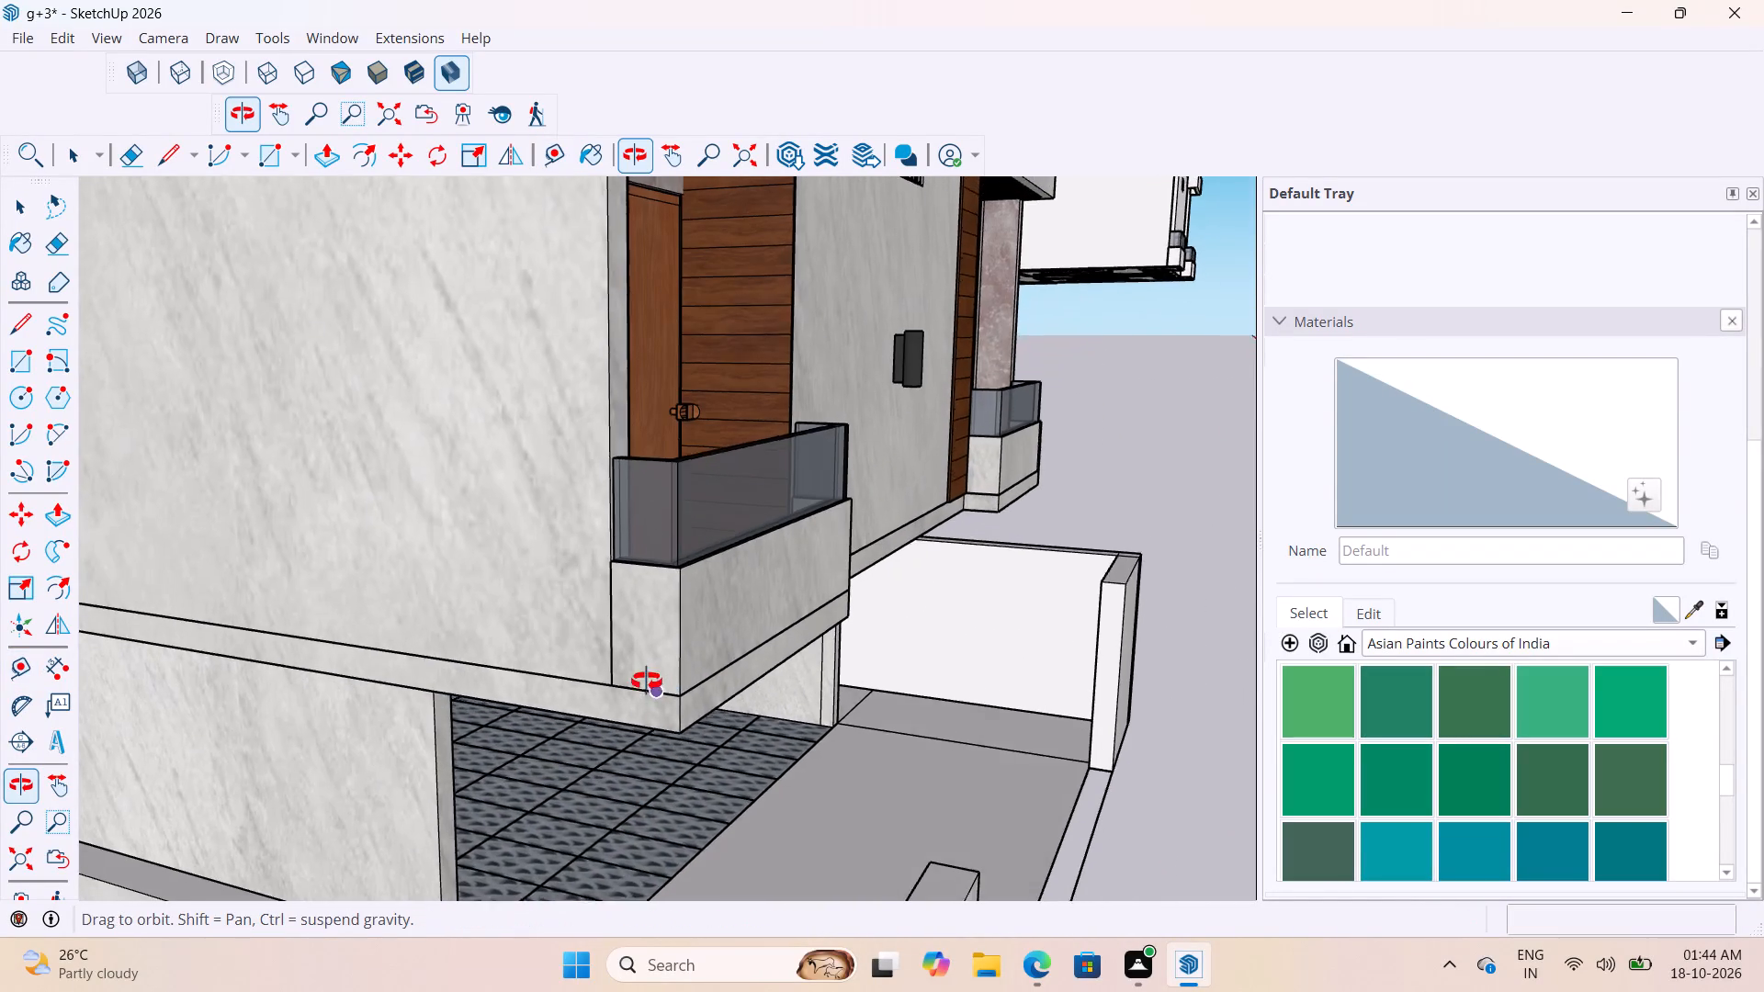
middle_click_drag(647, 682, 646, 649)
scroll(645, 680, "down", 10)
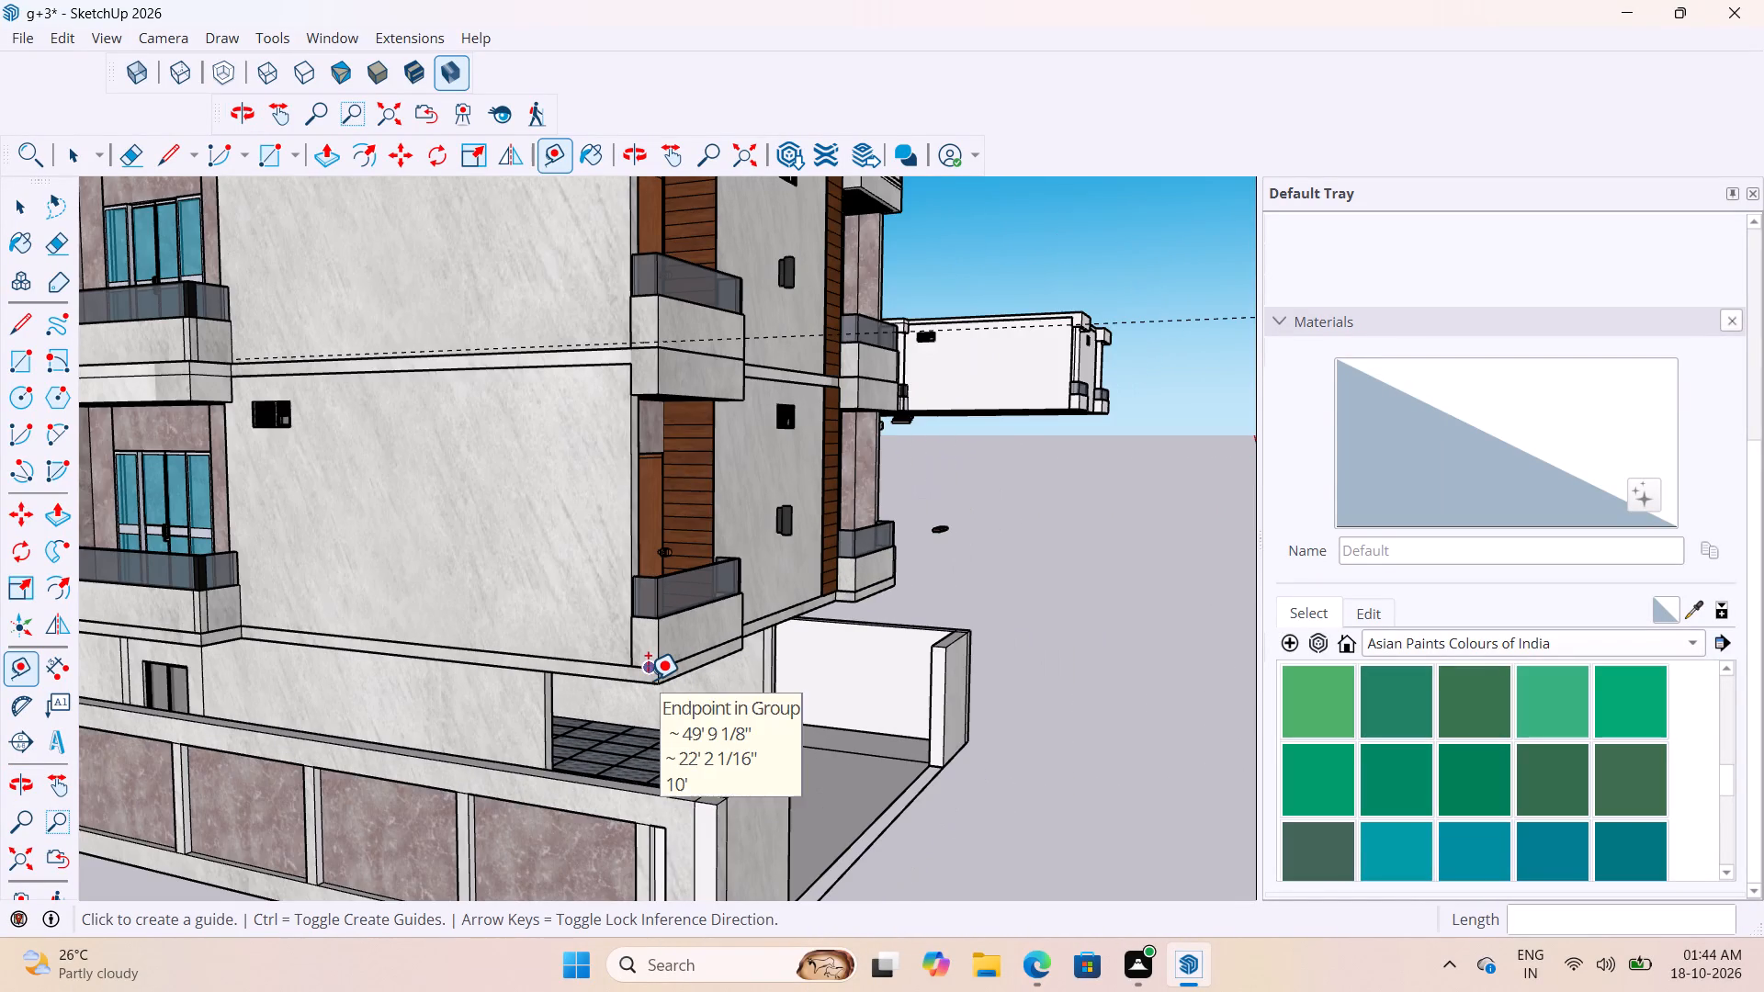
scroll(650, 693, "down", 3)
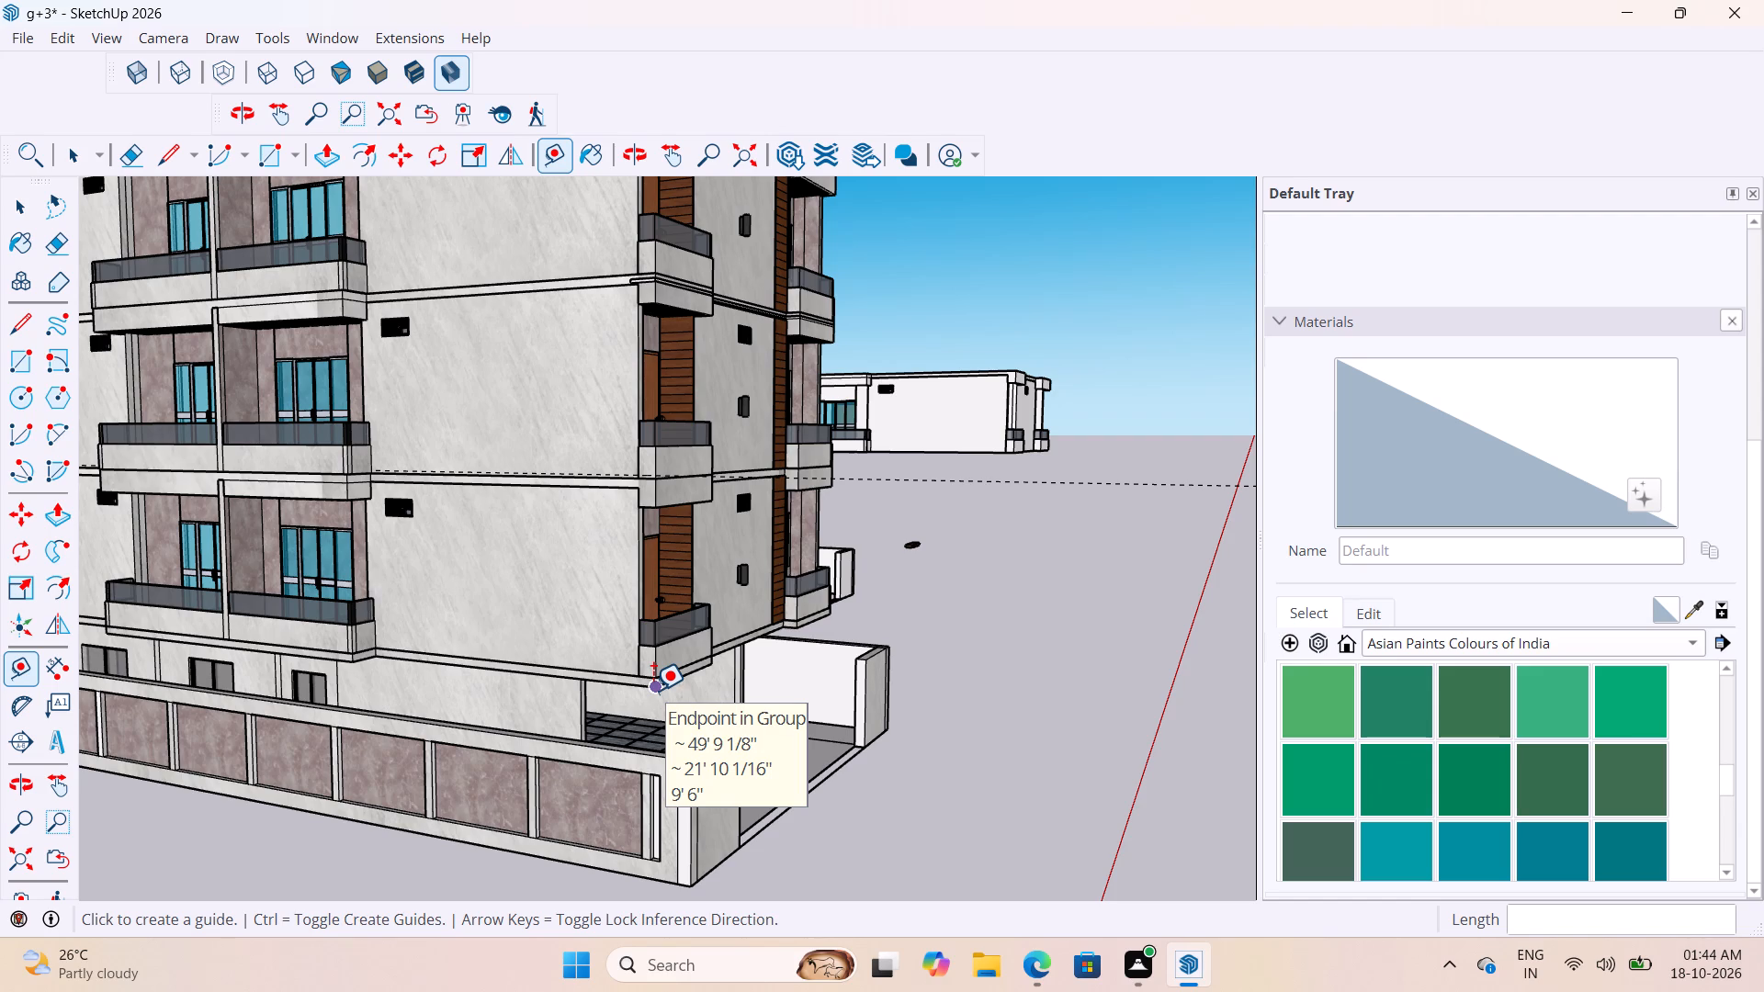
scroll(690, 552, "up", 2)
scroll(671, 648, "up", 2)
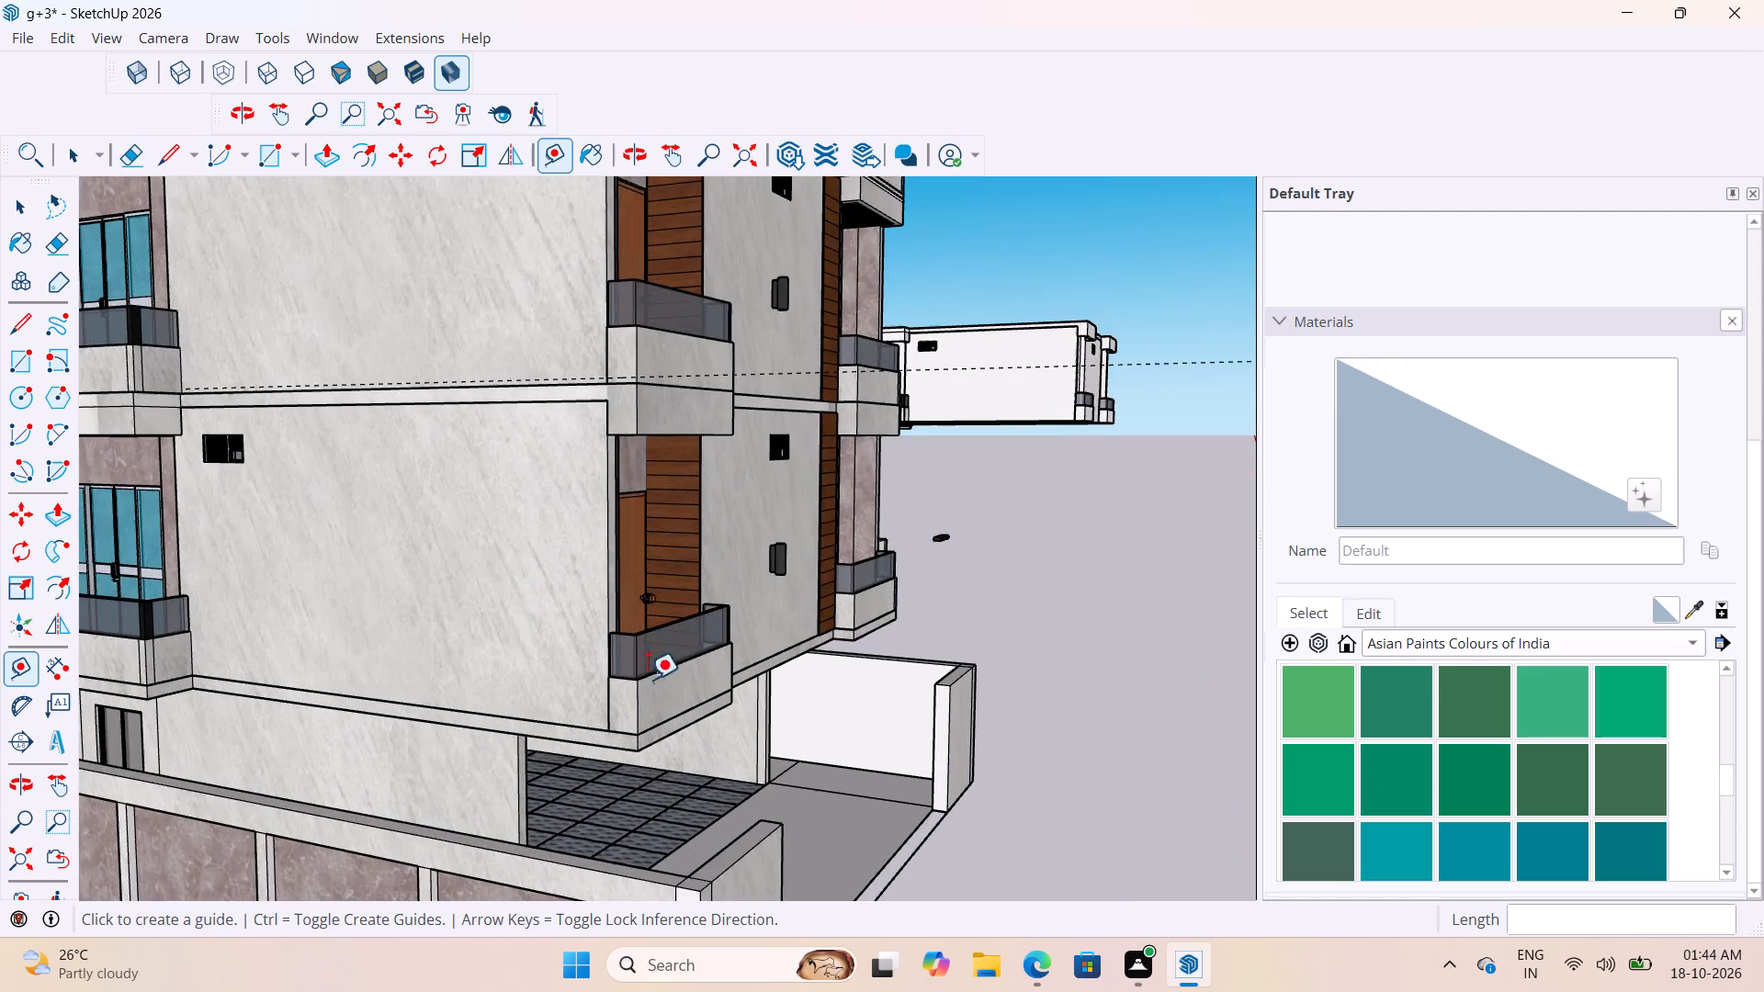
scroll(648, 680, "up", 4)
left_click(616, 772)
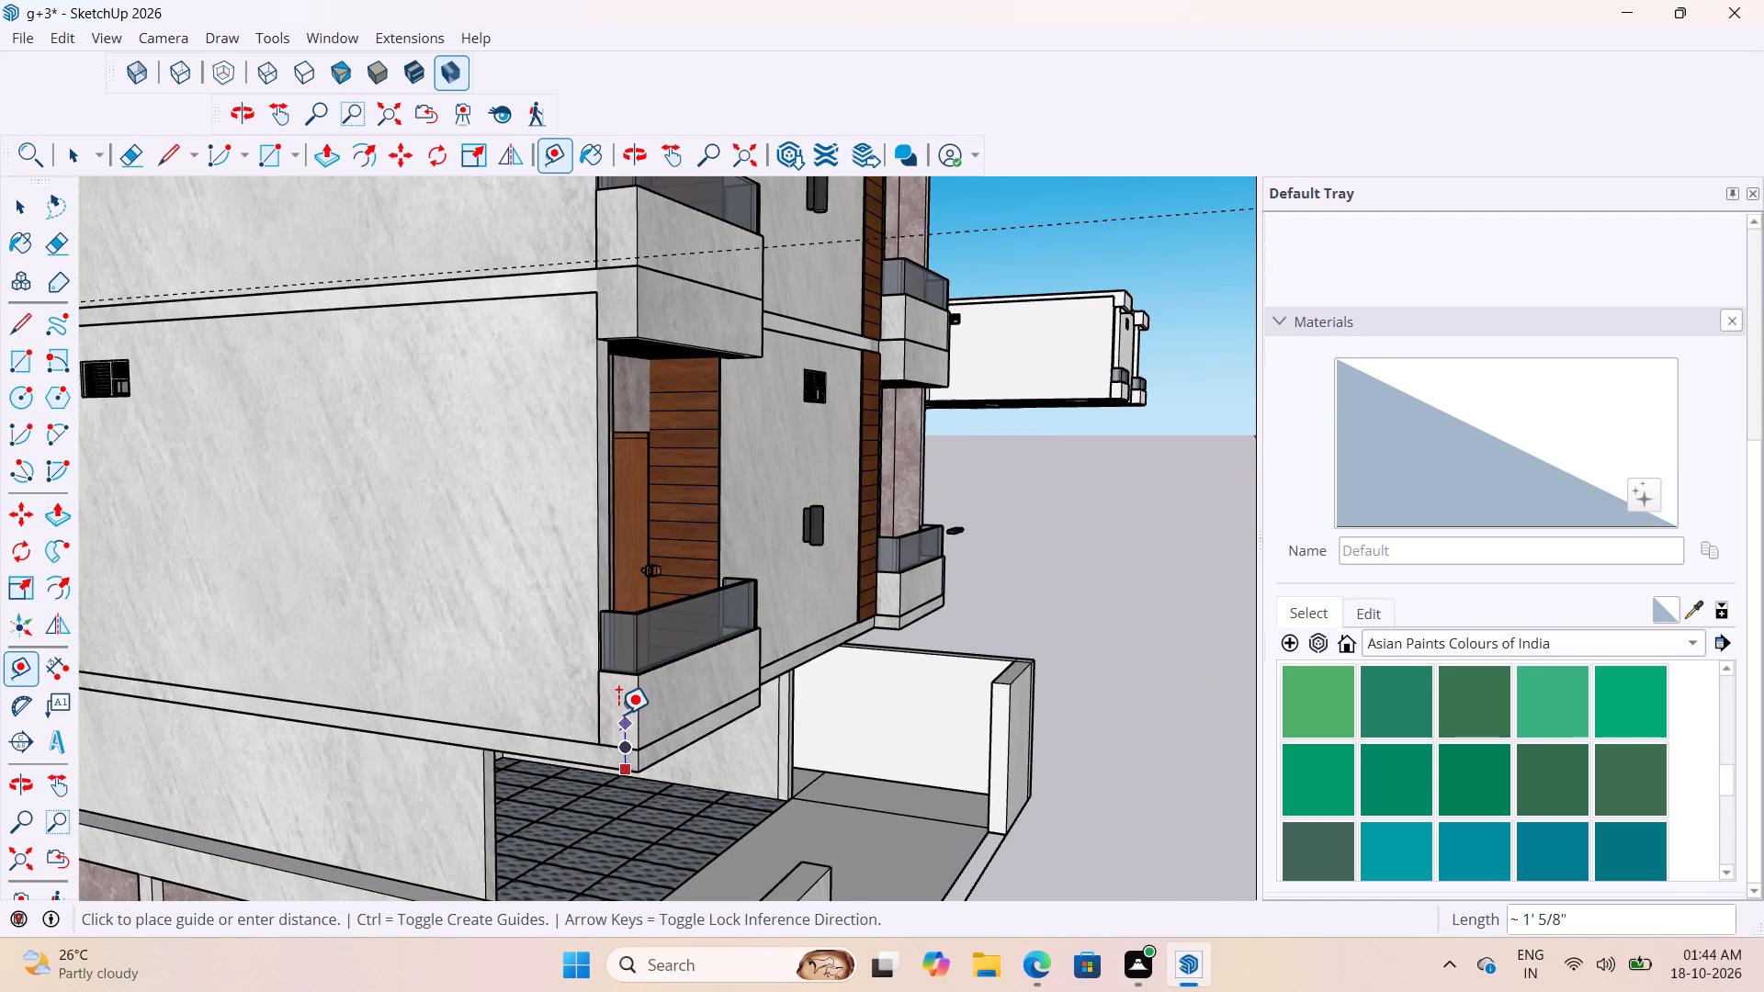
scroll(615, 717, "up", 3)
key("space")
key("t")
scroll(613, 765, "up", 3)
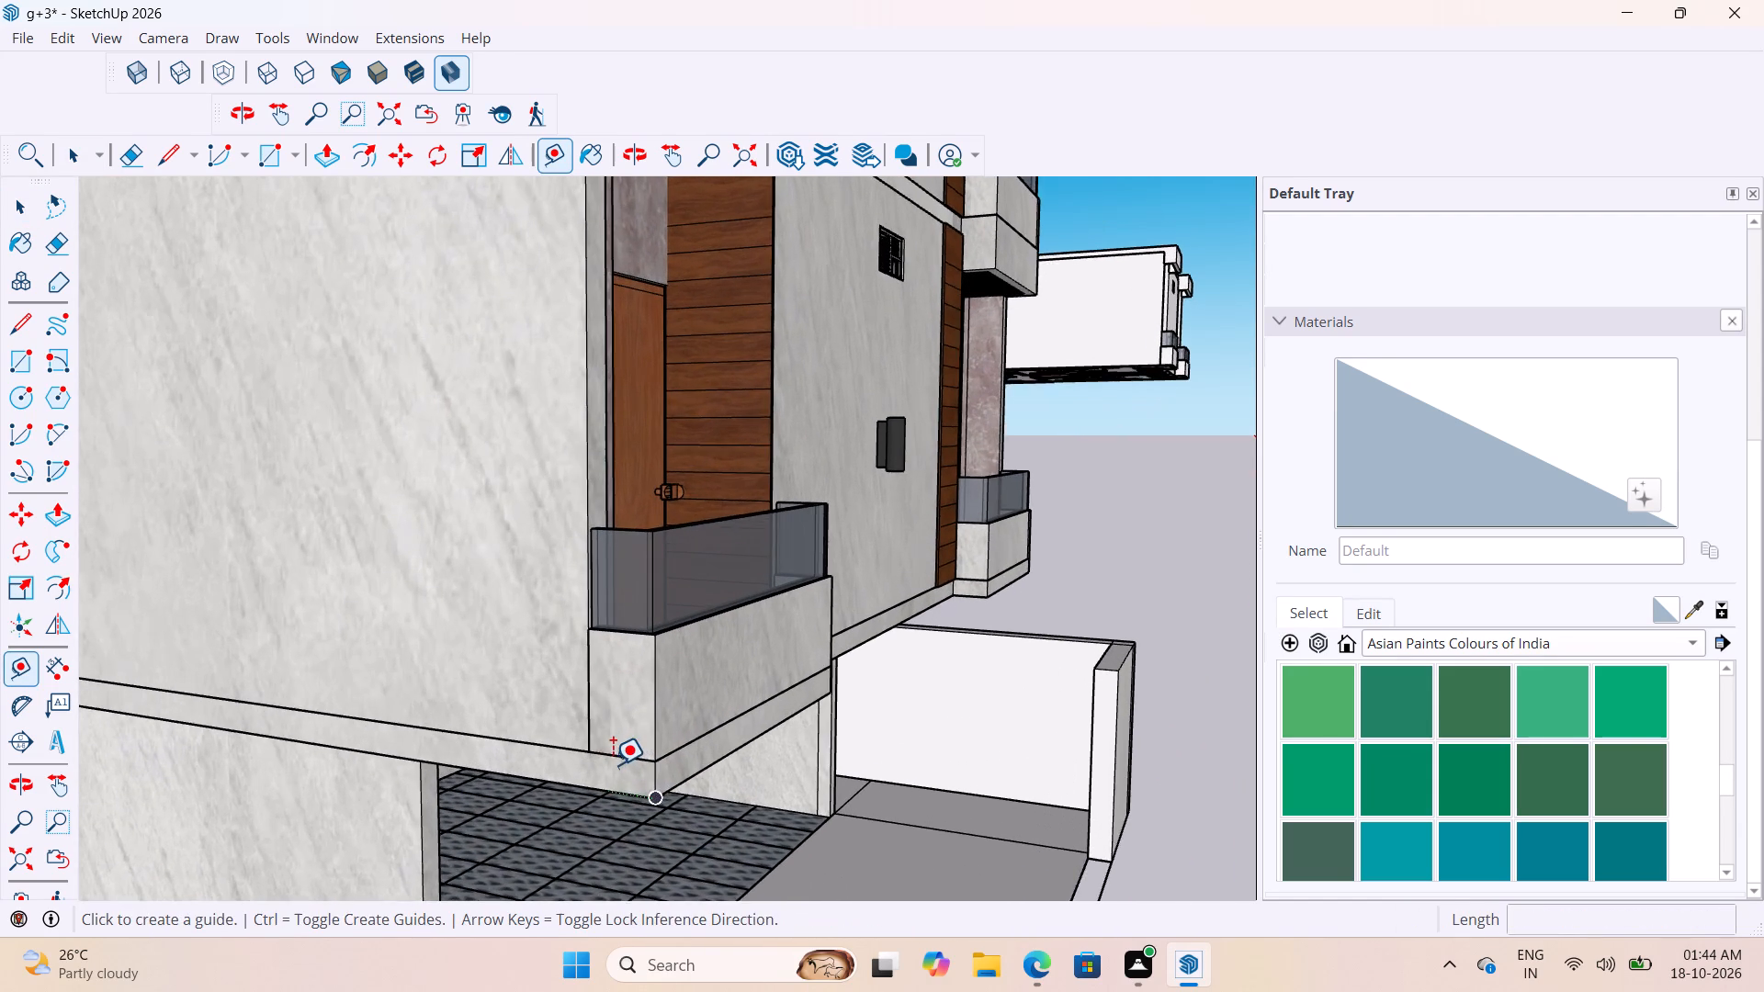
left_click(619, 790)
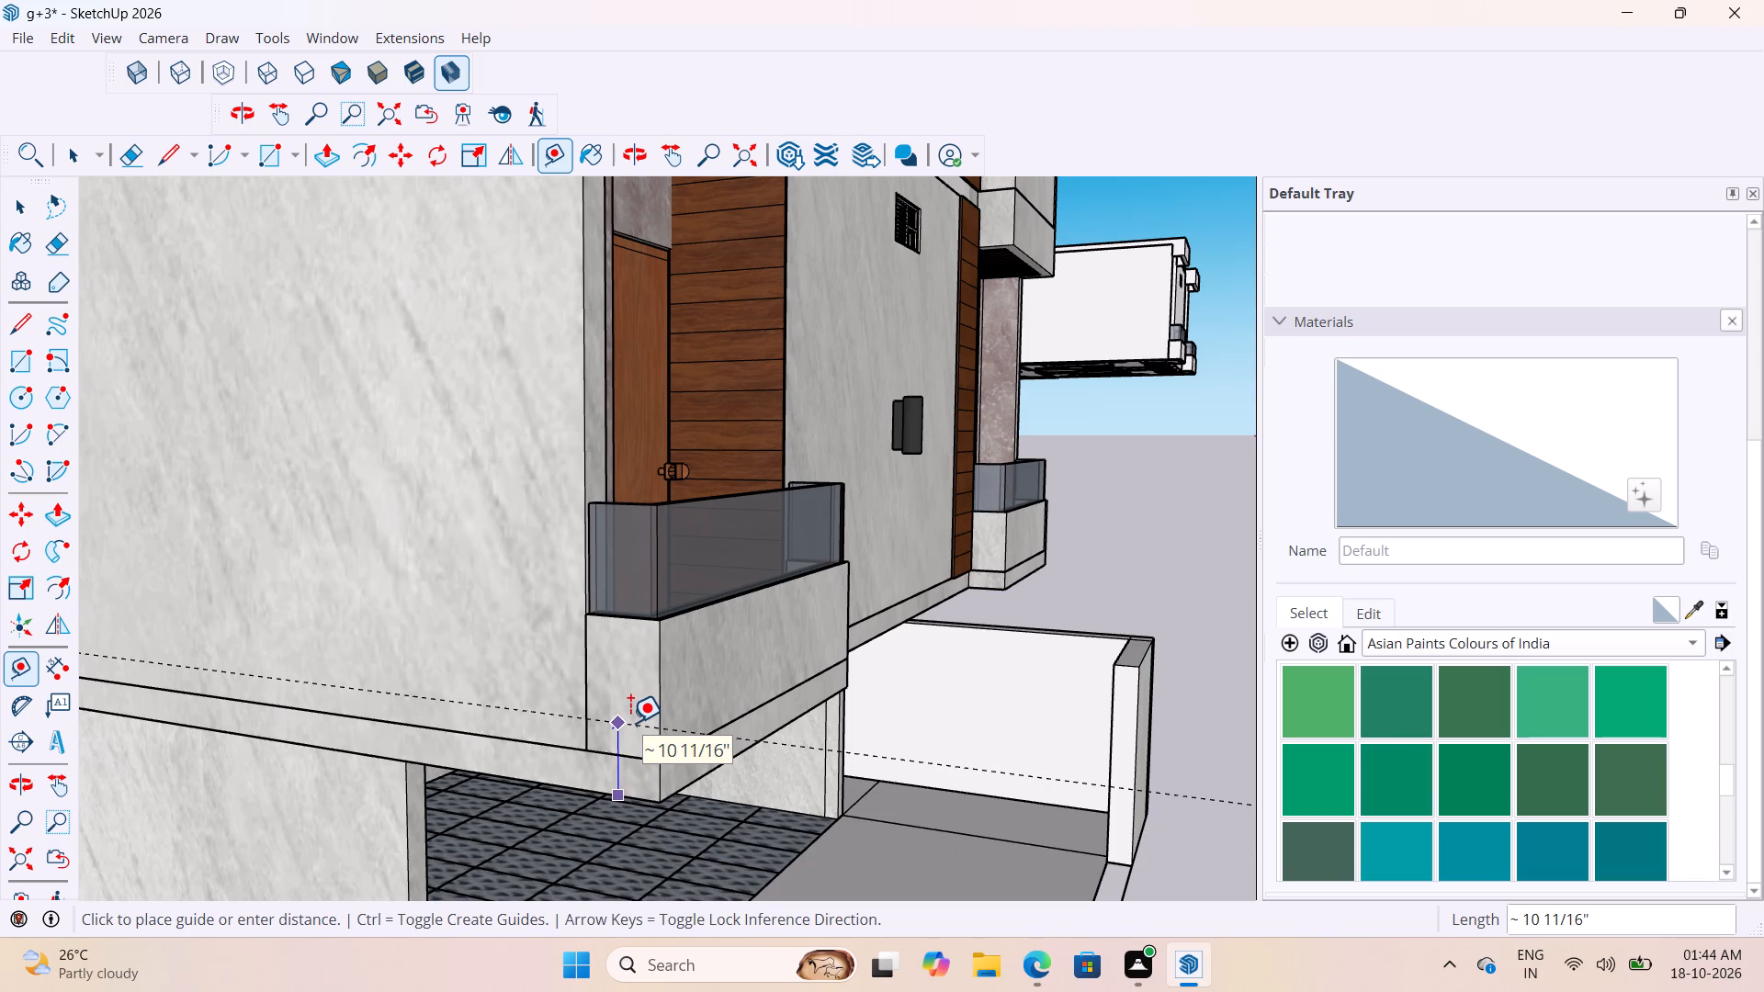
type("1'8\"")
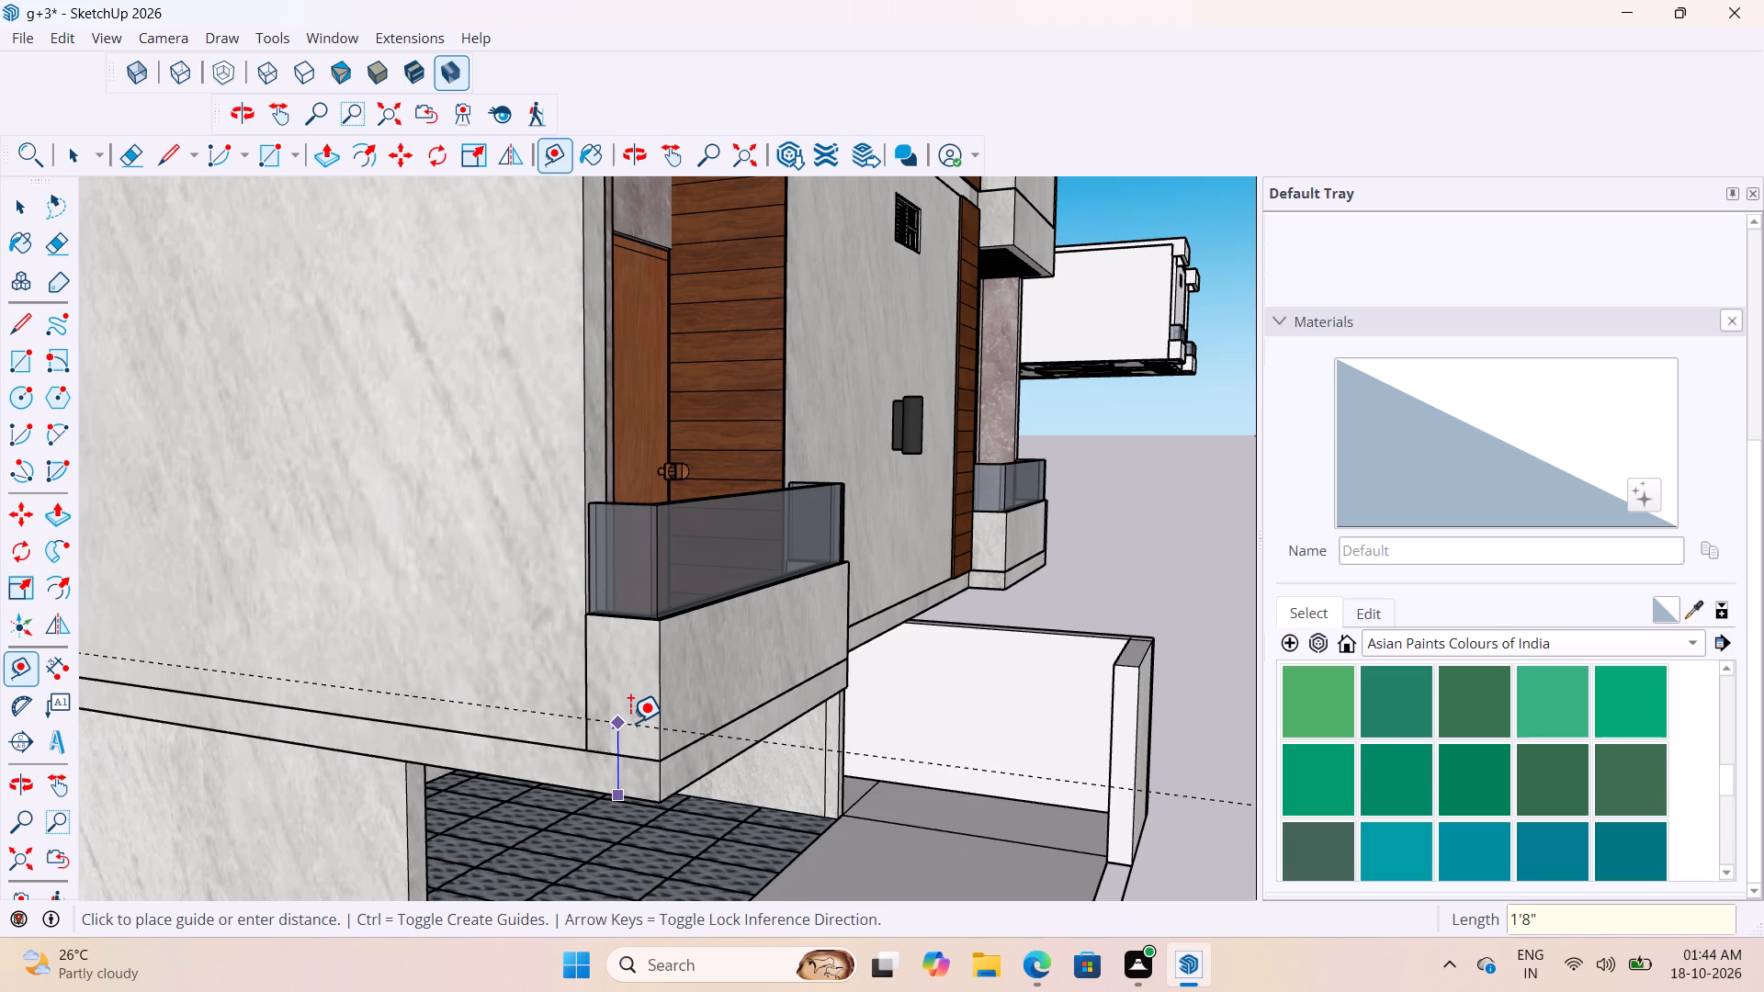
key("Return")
Examine where the guides run across the faces of the two lower corner balconies.
scroll(634, 718, "down", 9)
middle_click_drag(808, 755, 741, 757)
scroll(789, 754, "down", 1)
scroll(807, 678, "down", 10)
middle_click_drag(817, 710, 712, 726)
scroll(596, 741, "up", 11)
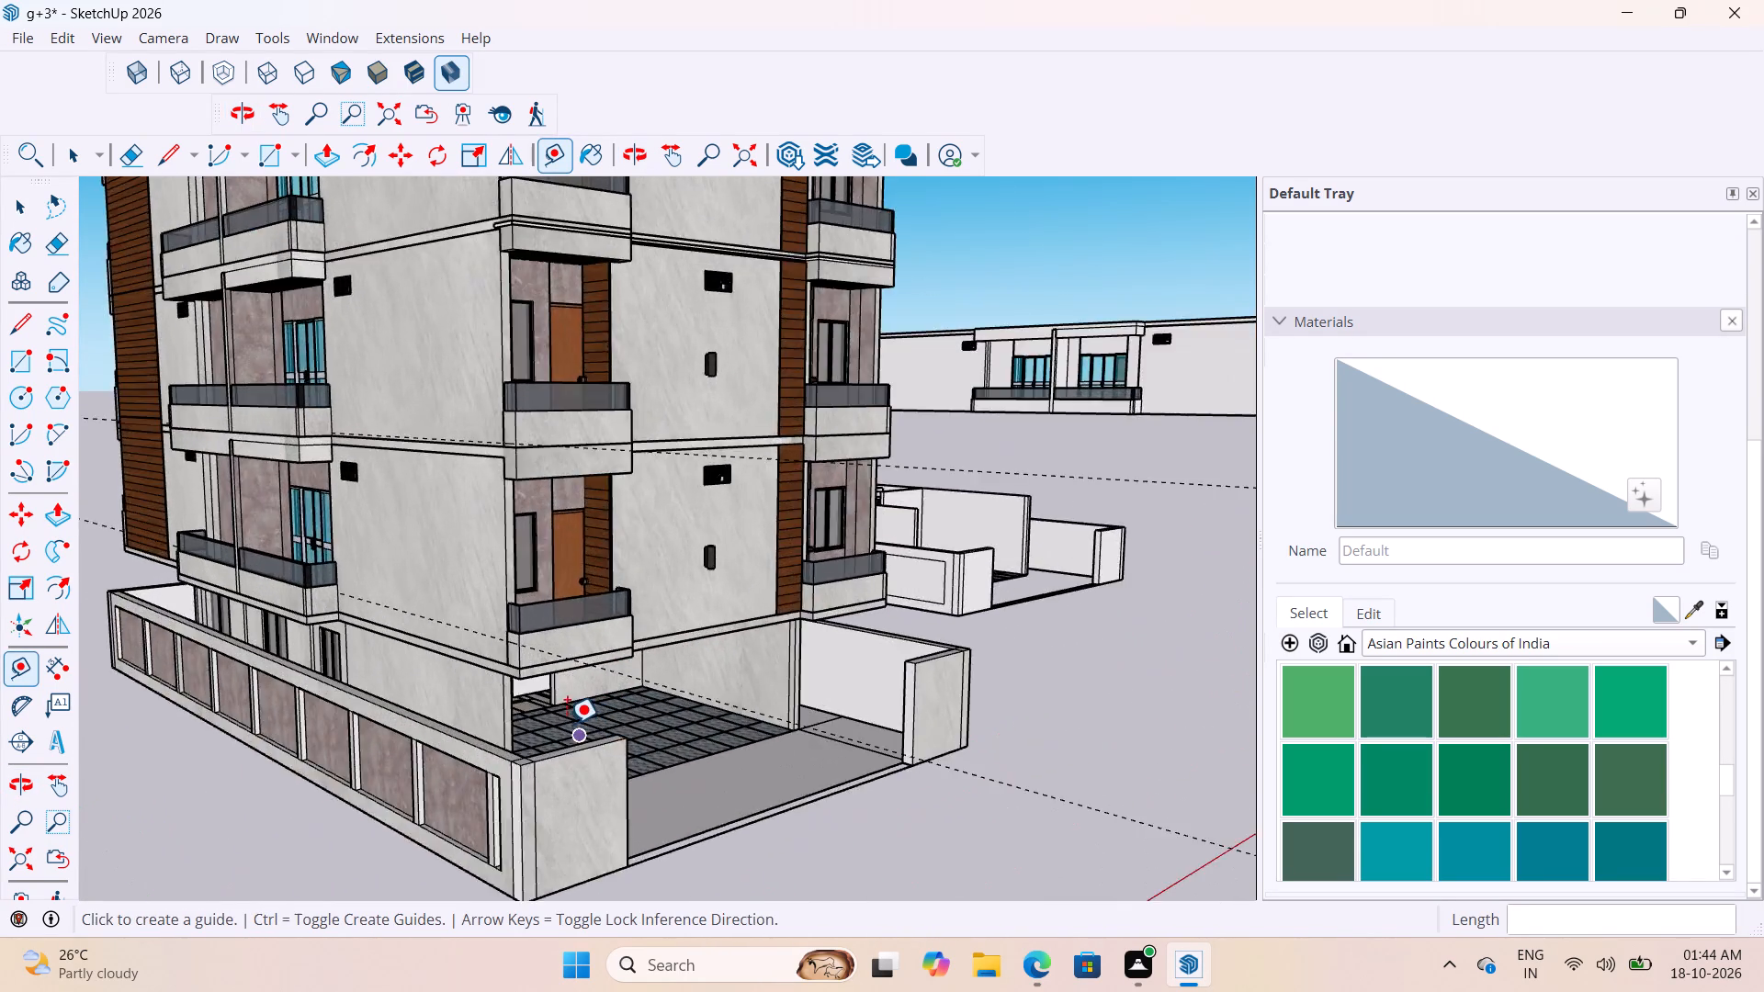
scroll(567, 725, "up", 2)
scroll(567, 725, "down", 4)
scroll(573, 445, "up", 2)
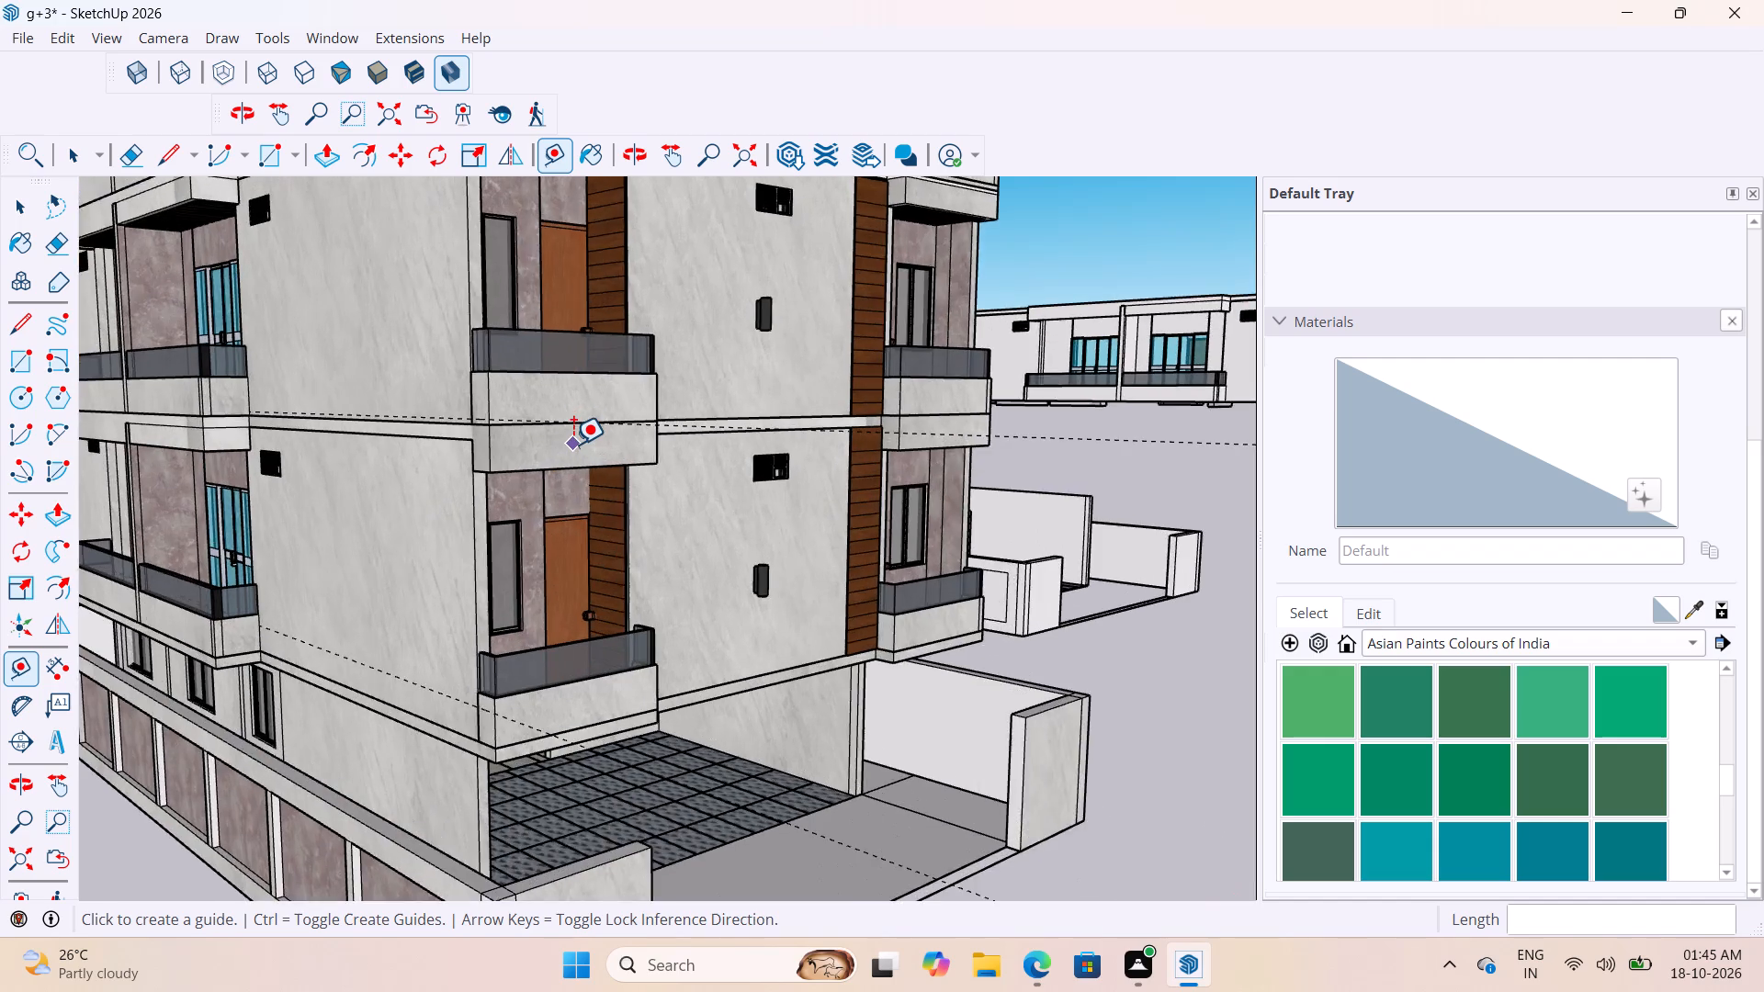
scroll(573, 445, "up", 4)
scroll(754, 439, "down", 5)
scroll(646, 642, "up", 7)
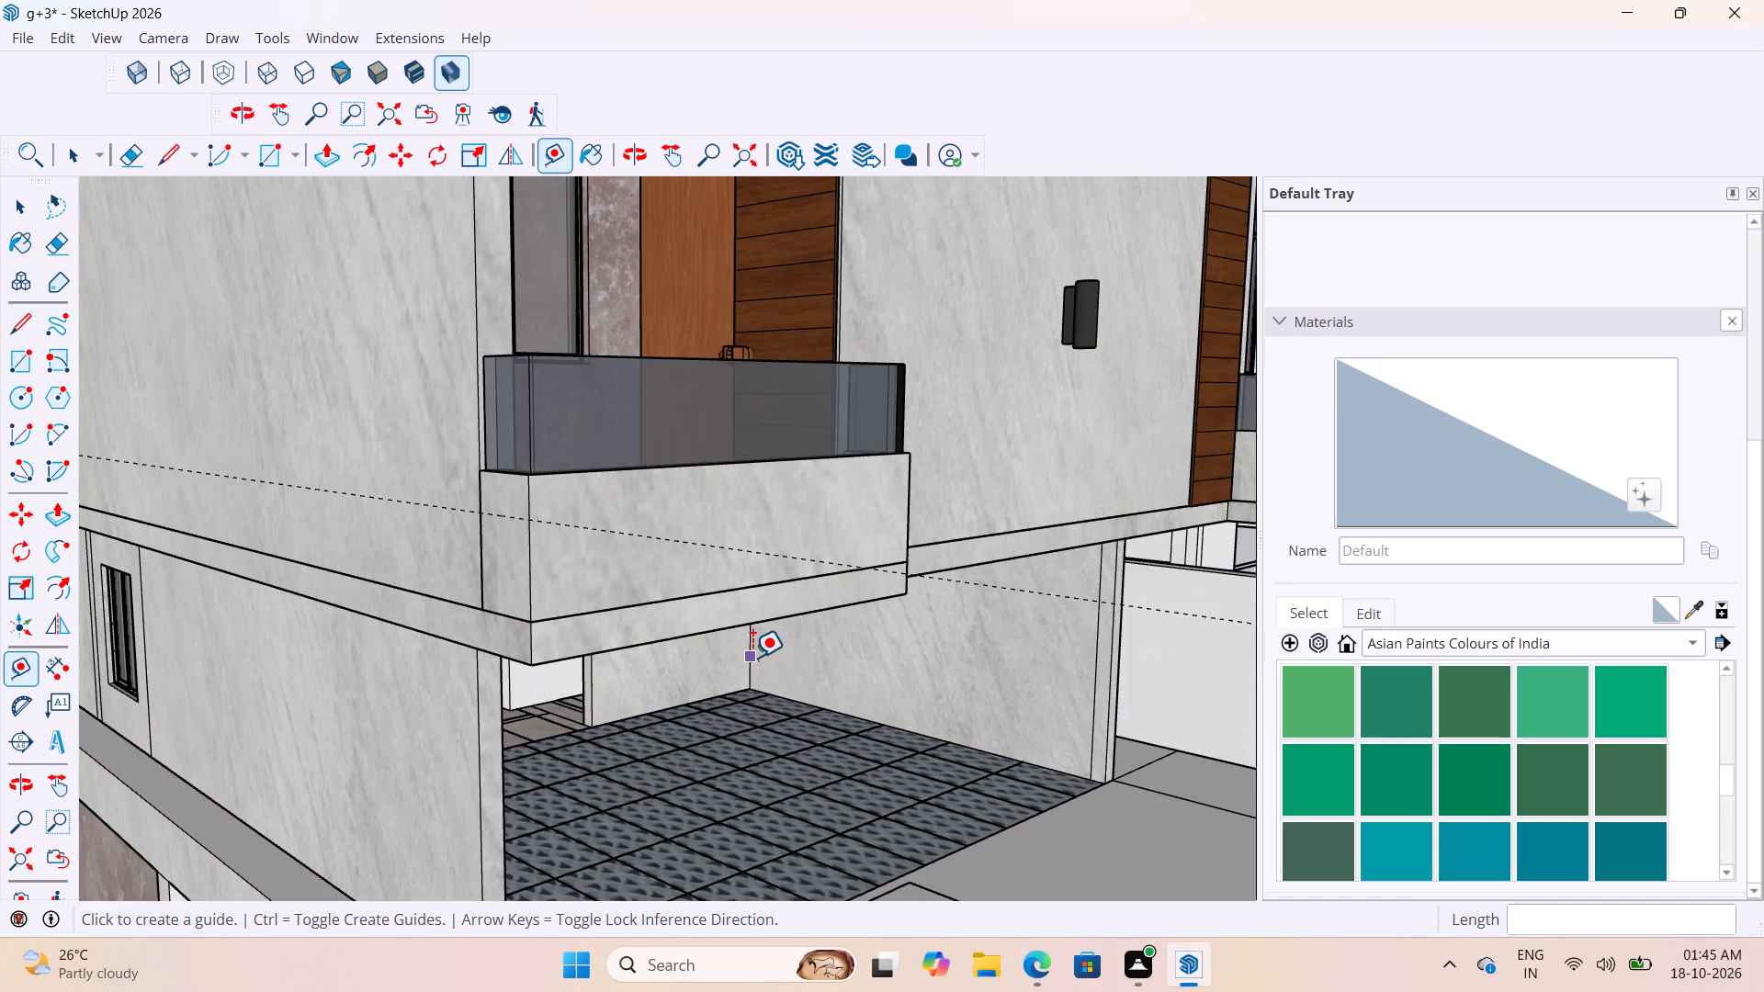
scroll(752, 658, "down", 3)
scroll(650, 710, "up", 2)
scroll(682, 772, "down", 2)
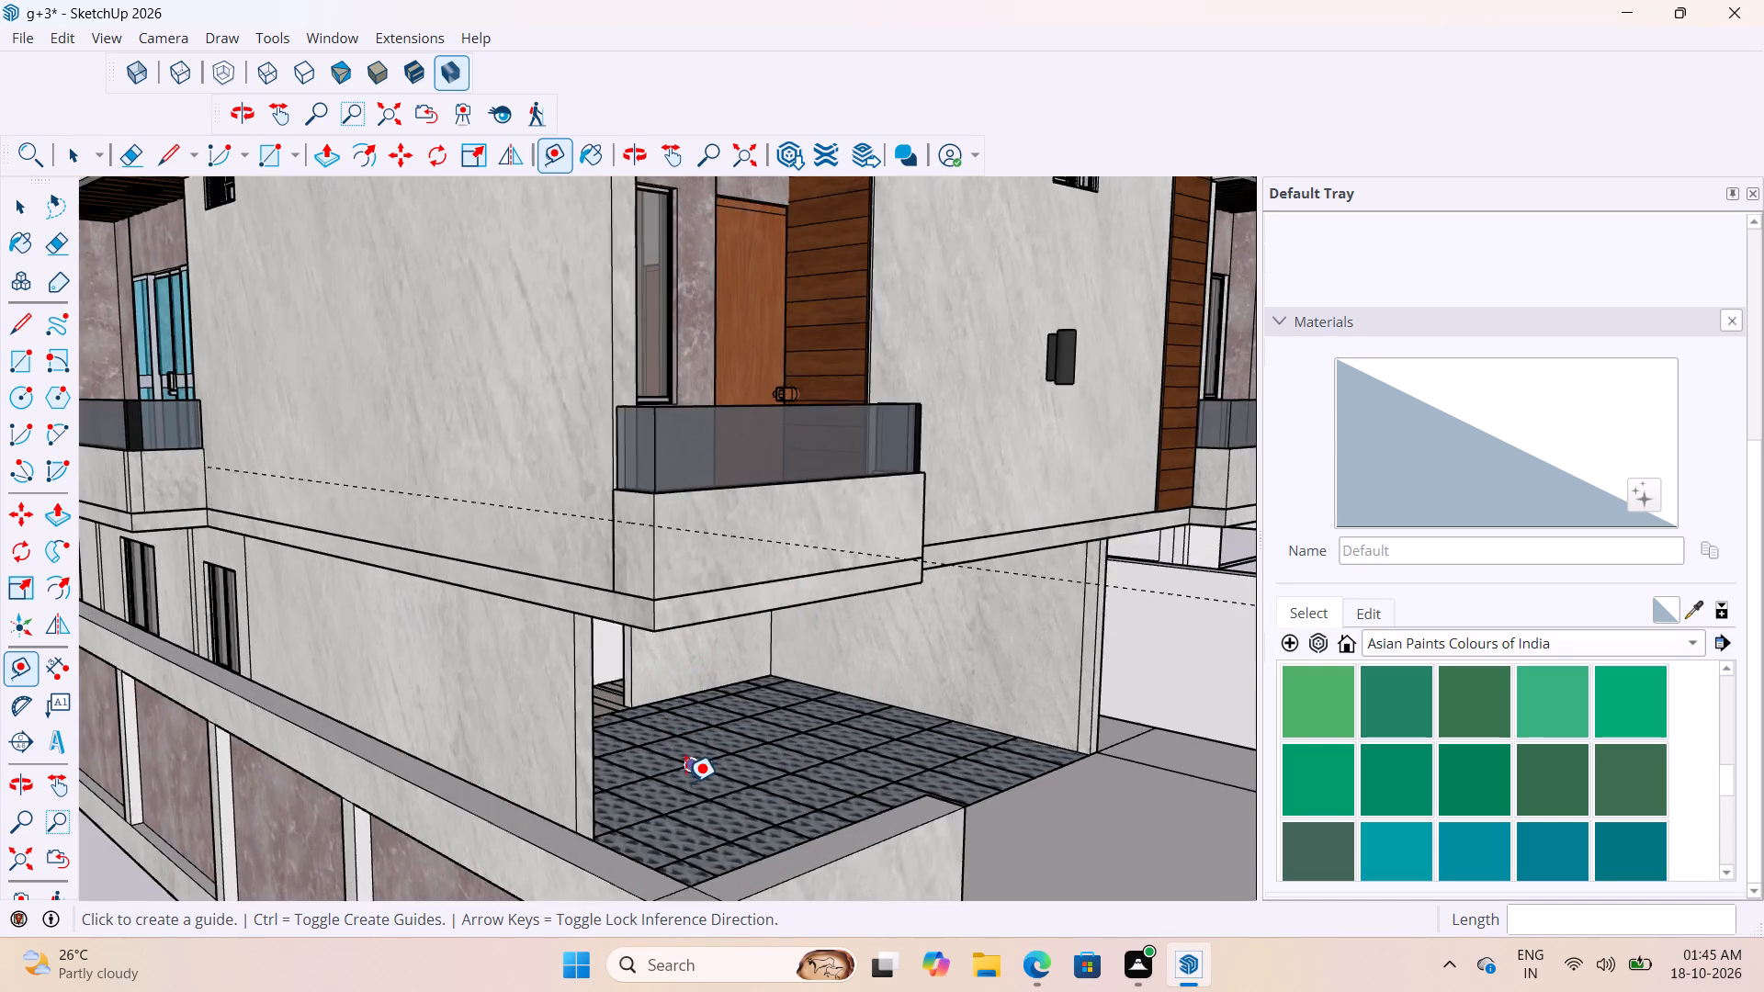
scroll(685, 783, "down", 20)
scroll(685, 783, "down", 4)
Delete all guides from the model.
key("space")
key("space")
left_click(901, 706)
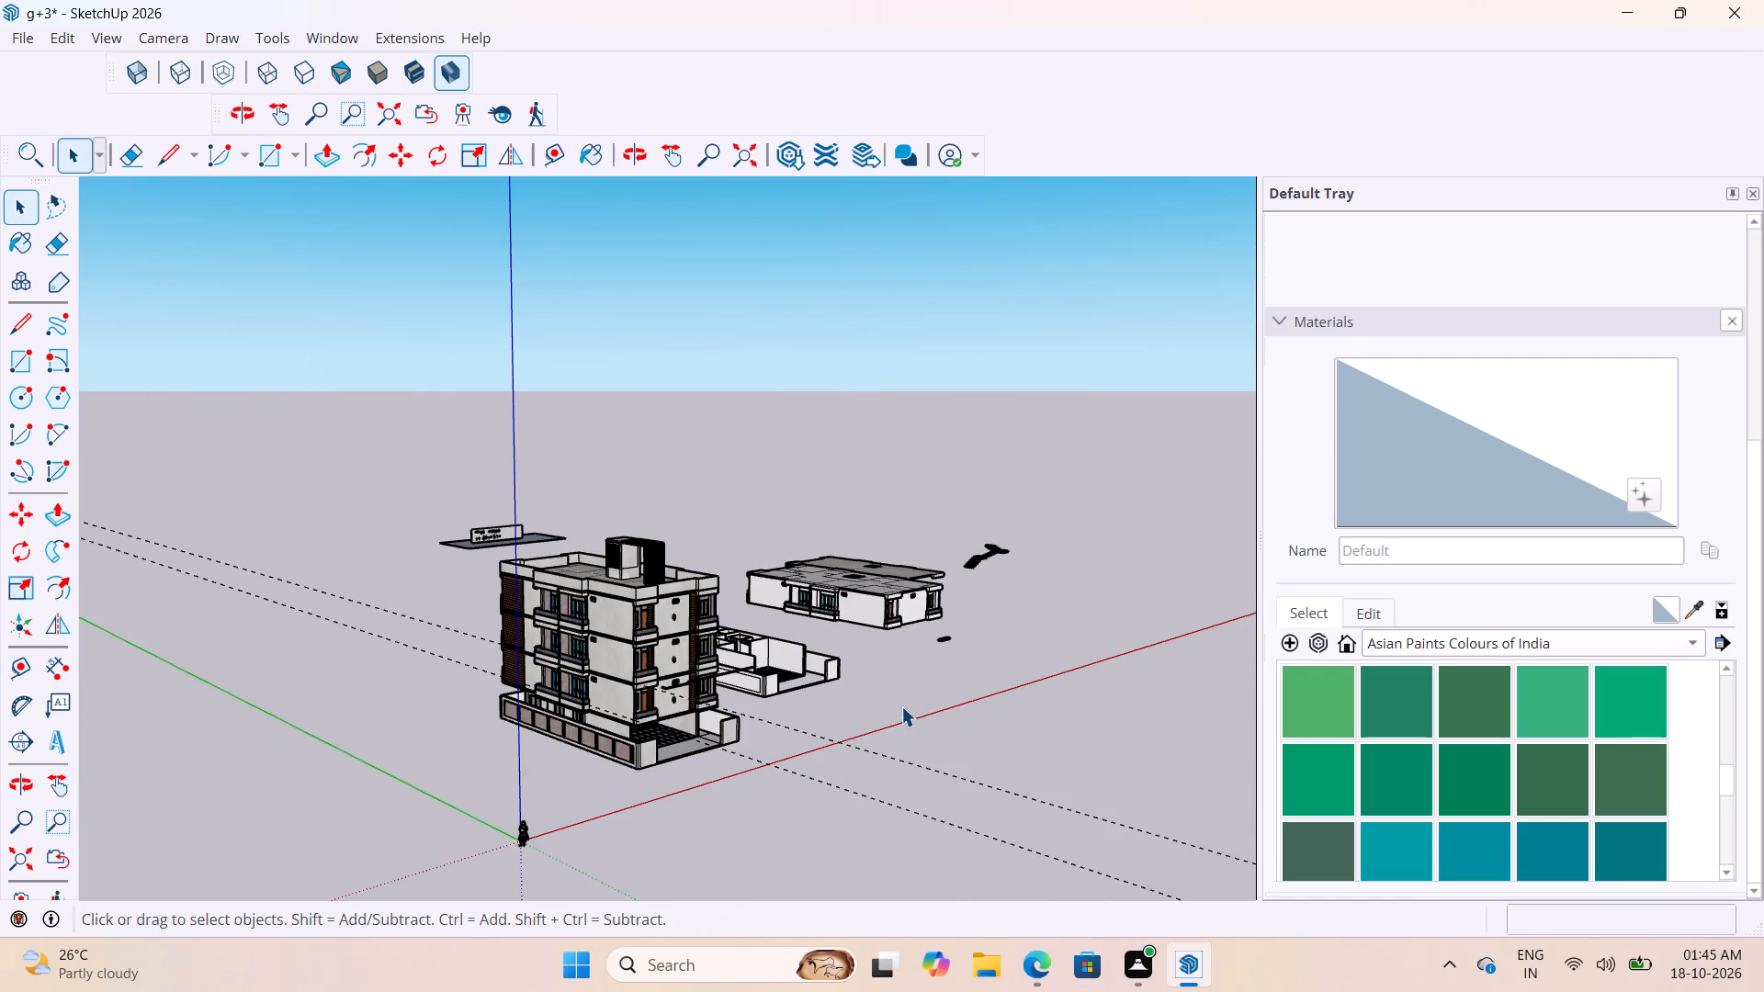
scroll(785, 731, "up", 8)
scroll(957, 573, "up", 3)
scroll(1045, 522, "down", 12)
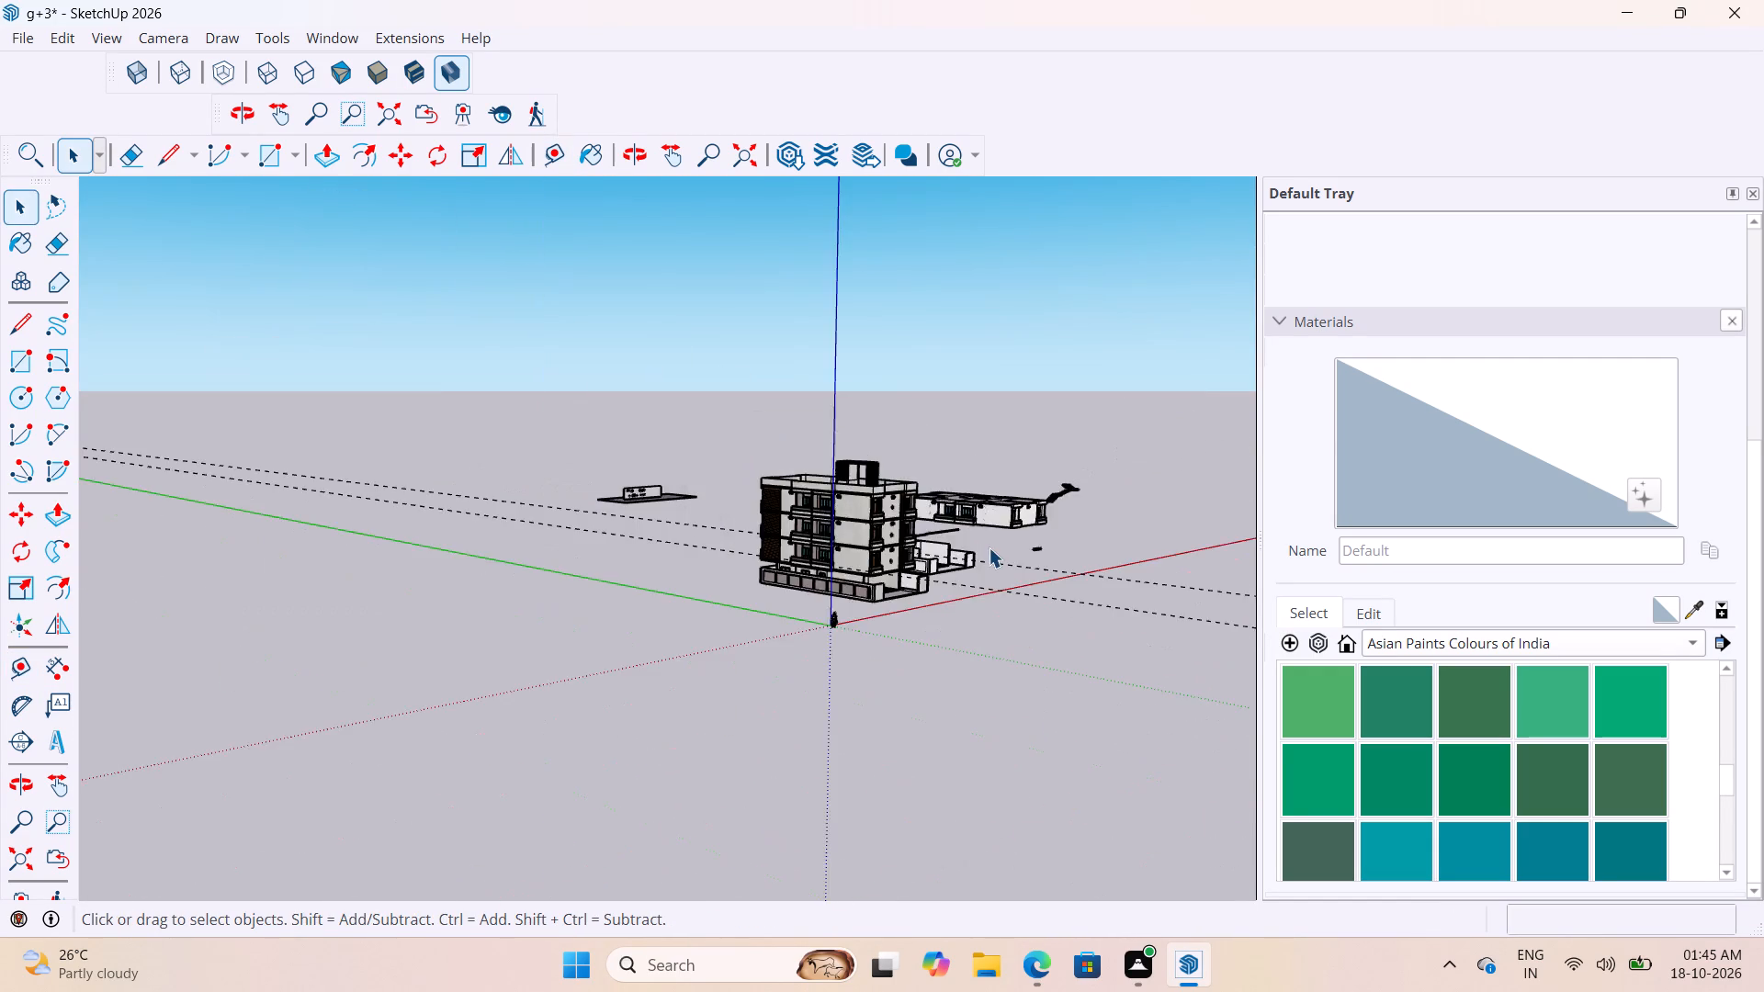
scroll(989, 547, "down", 5)
middle_click_drag(1056, 684, 682, 760)
scroll(642, 669, "up", 7)
middle_click_drag(674, 588, 732, 618)
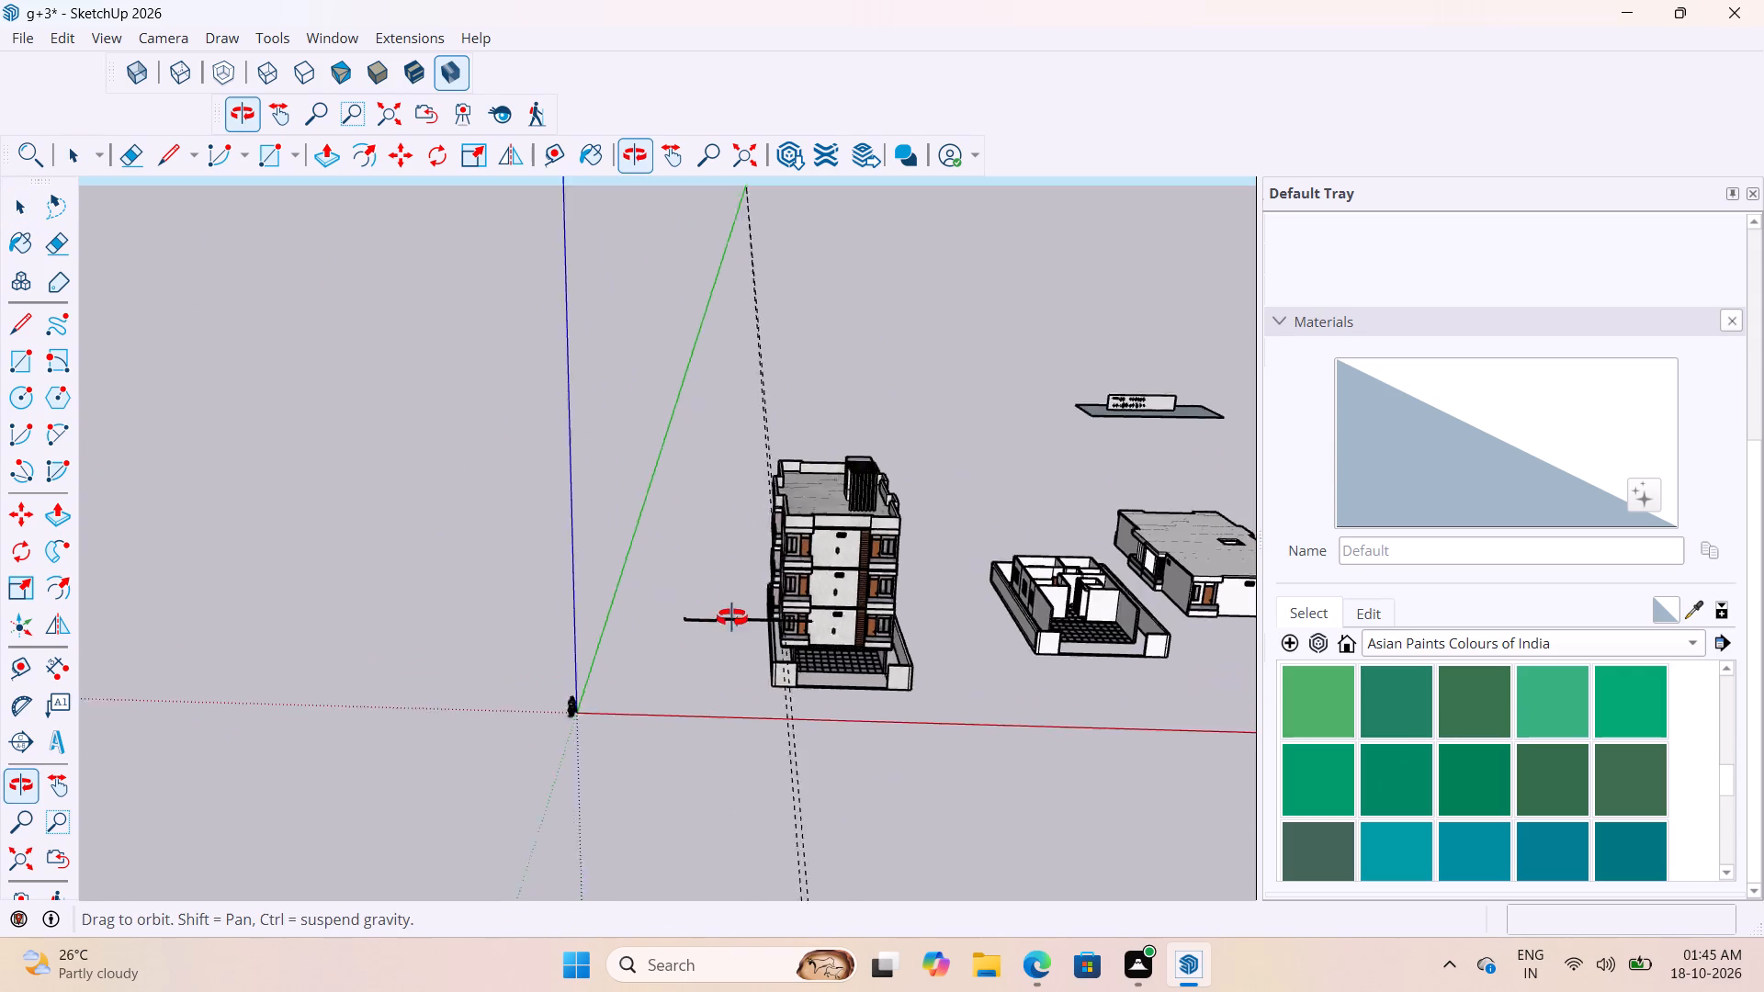
middle_click_drag(732, 618, 891, 664)
scroll(861, 646, "up", 8)
scroll(854, 644, "down", 5)
middle_click_drag(864, 653, 1106, 653)
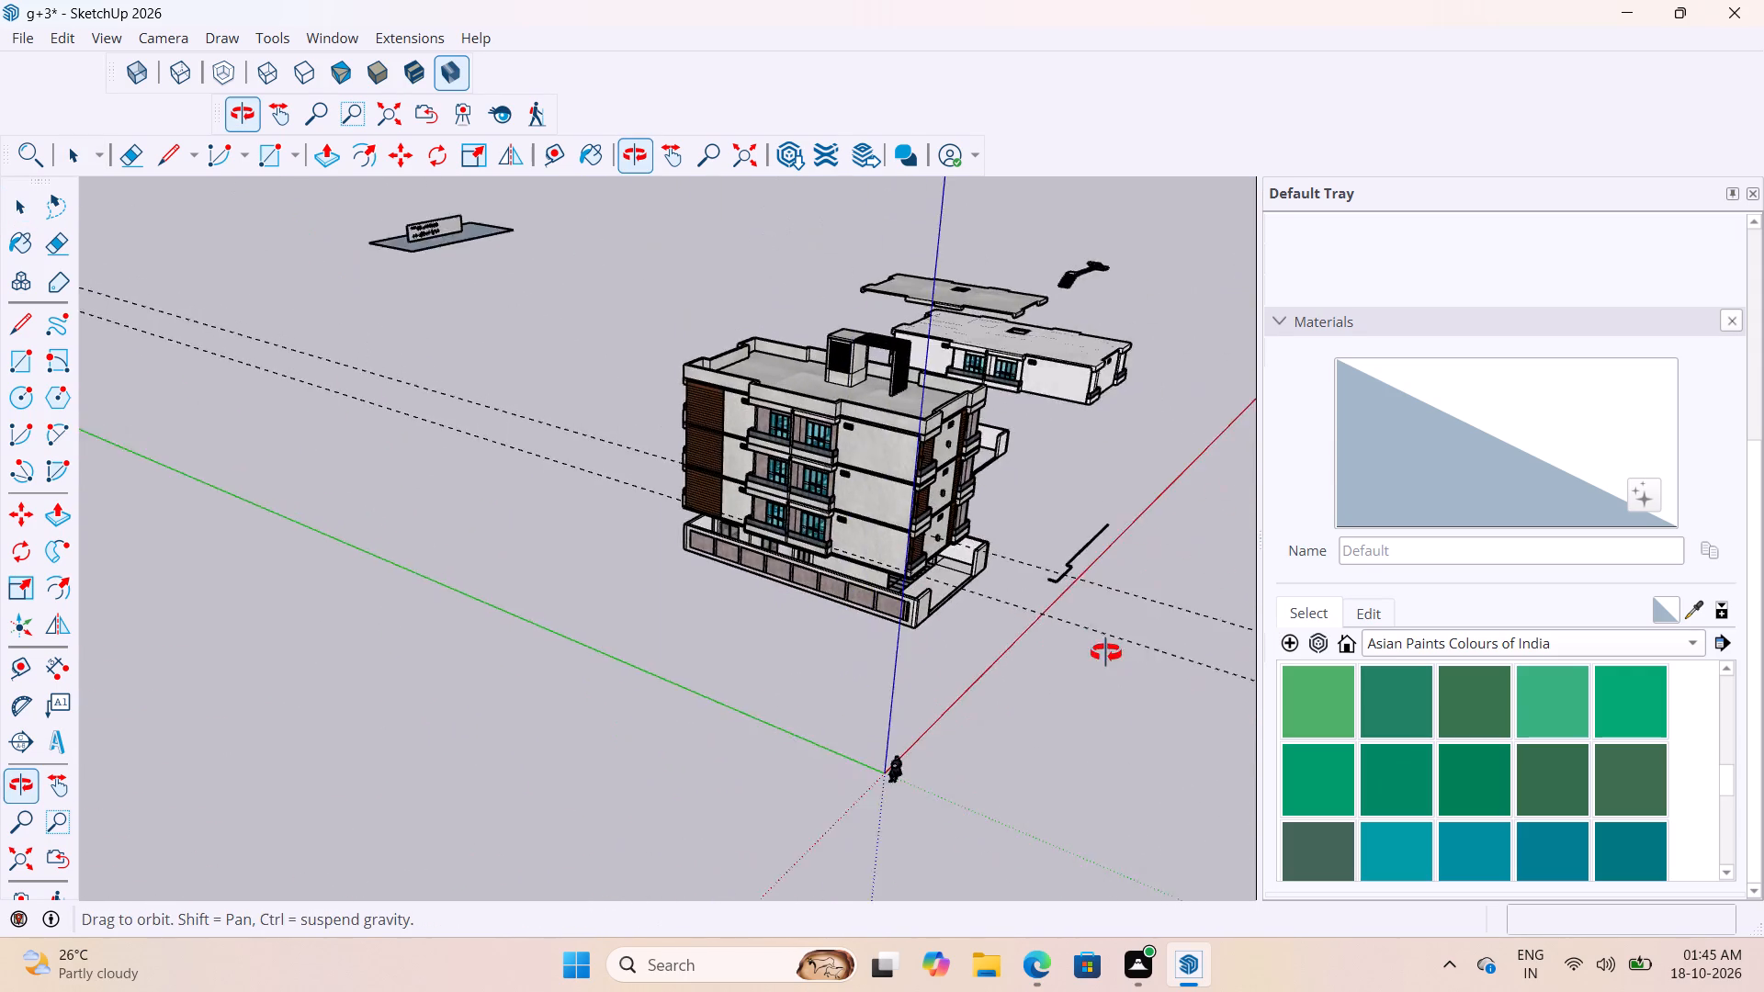
middle_click_drag(1106, 653, 1053, 671)
scroll(1038, 603, "up", 6)
left_click(1050, 608)
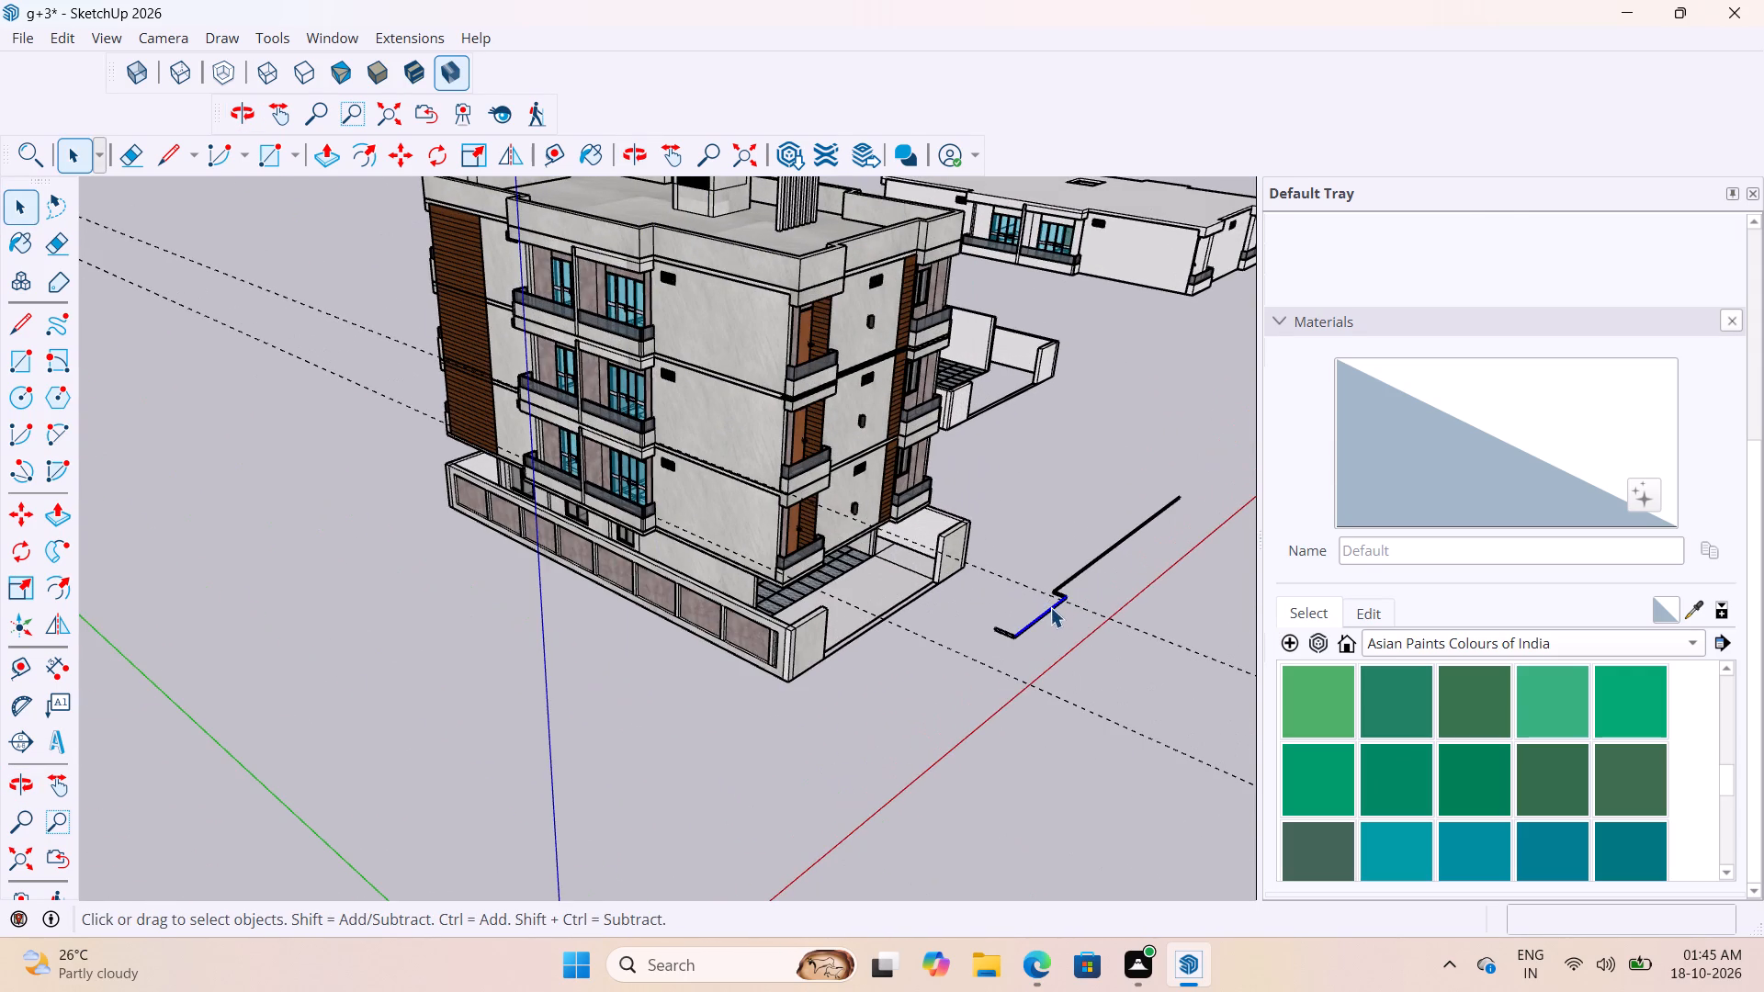
left_click(1125, 558)
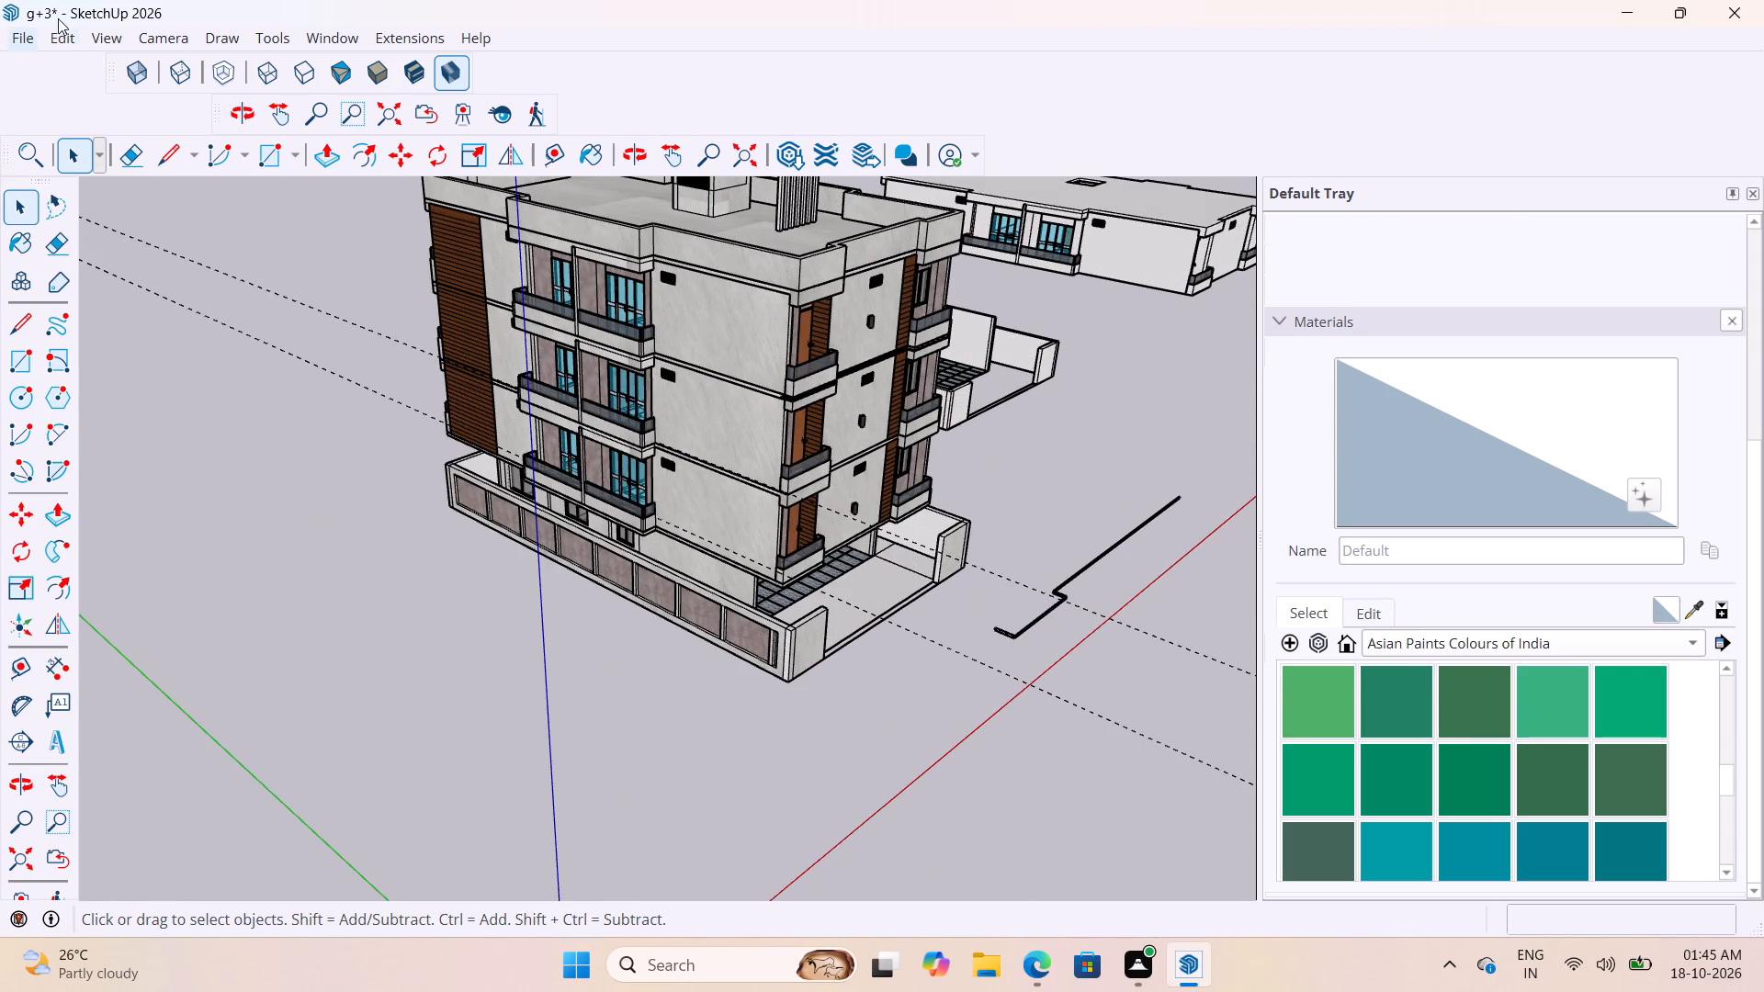
left_click(58, 38)
left_click(132, 268)
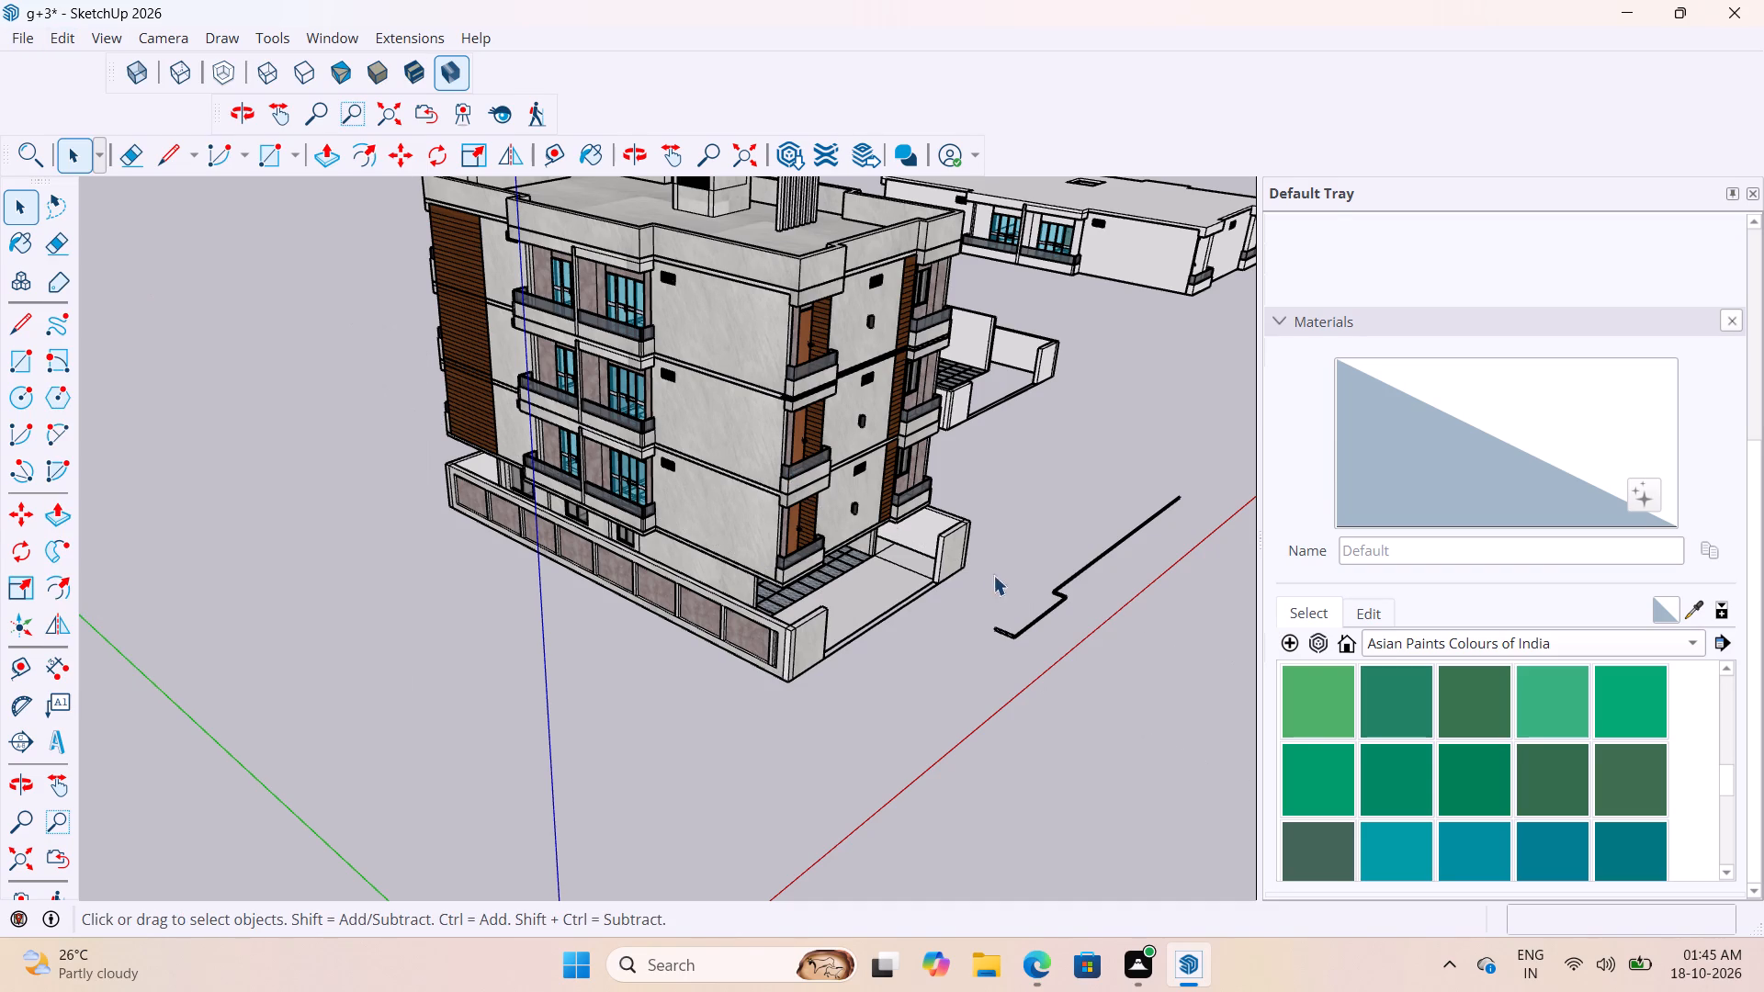
Select all connected geometry of the copied strip lying beside the building and make it a group.
scroll(1078, 594, "up", 6)
double_click(998, 619)
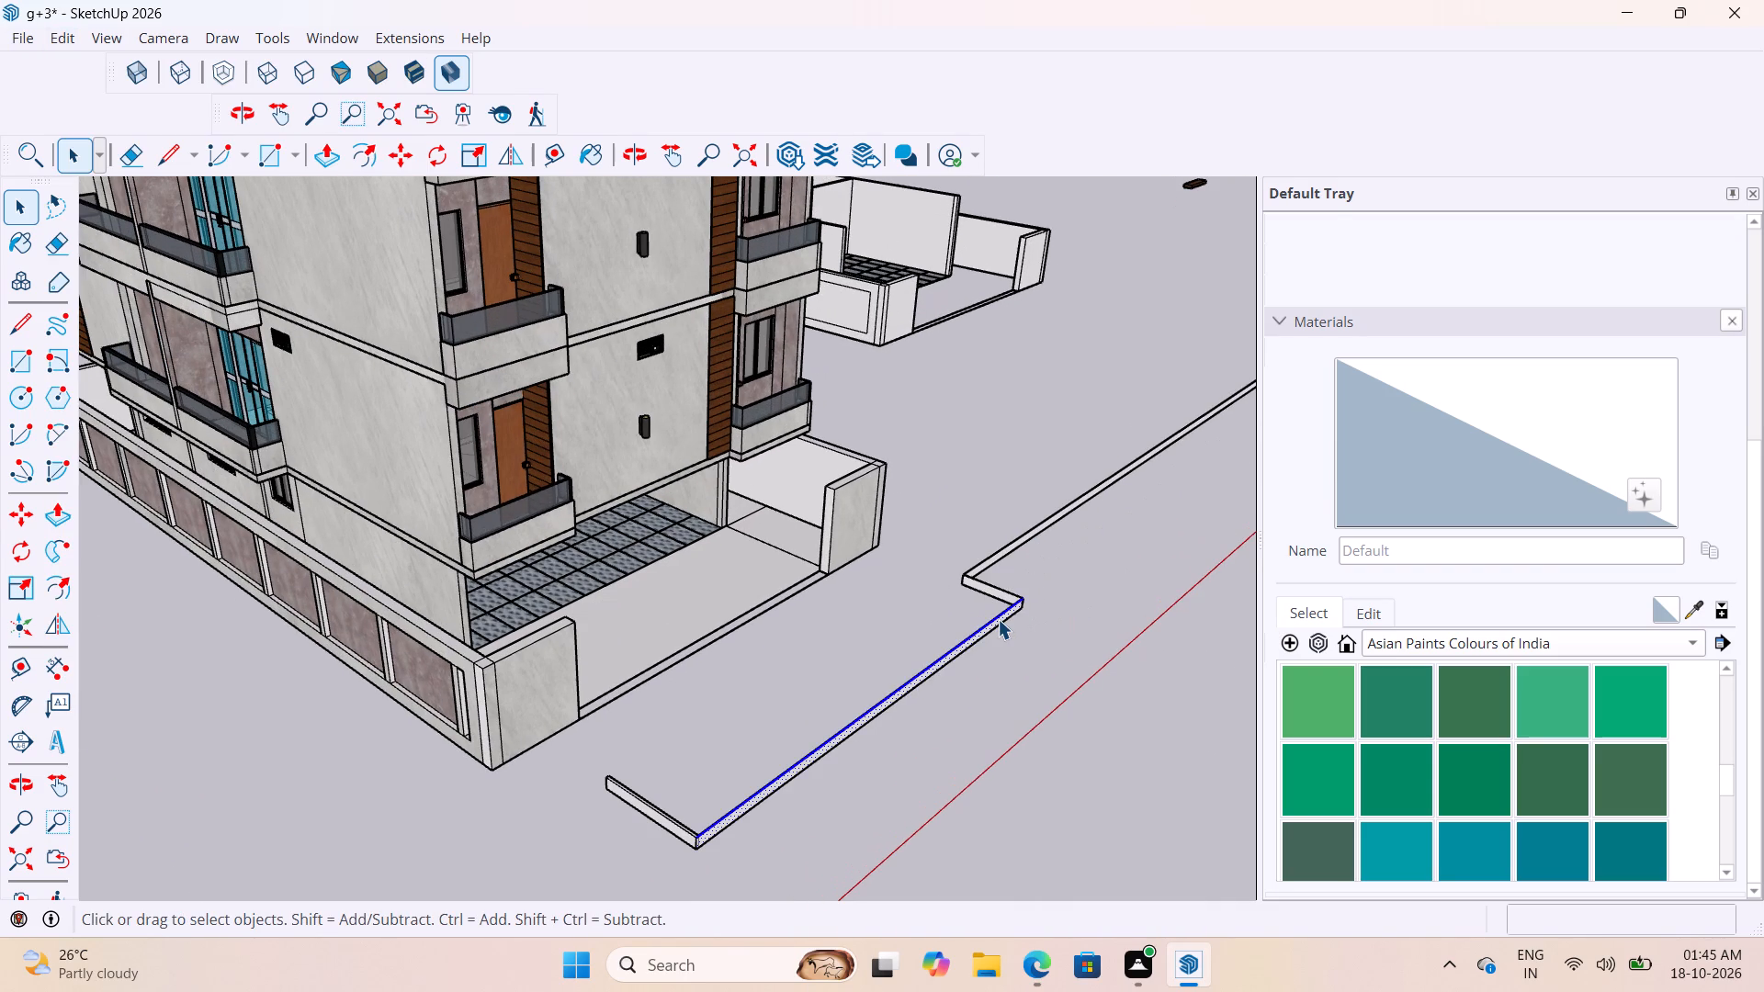
double_click(969, 637)
double_click(969, 637)
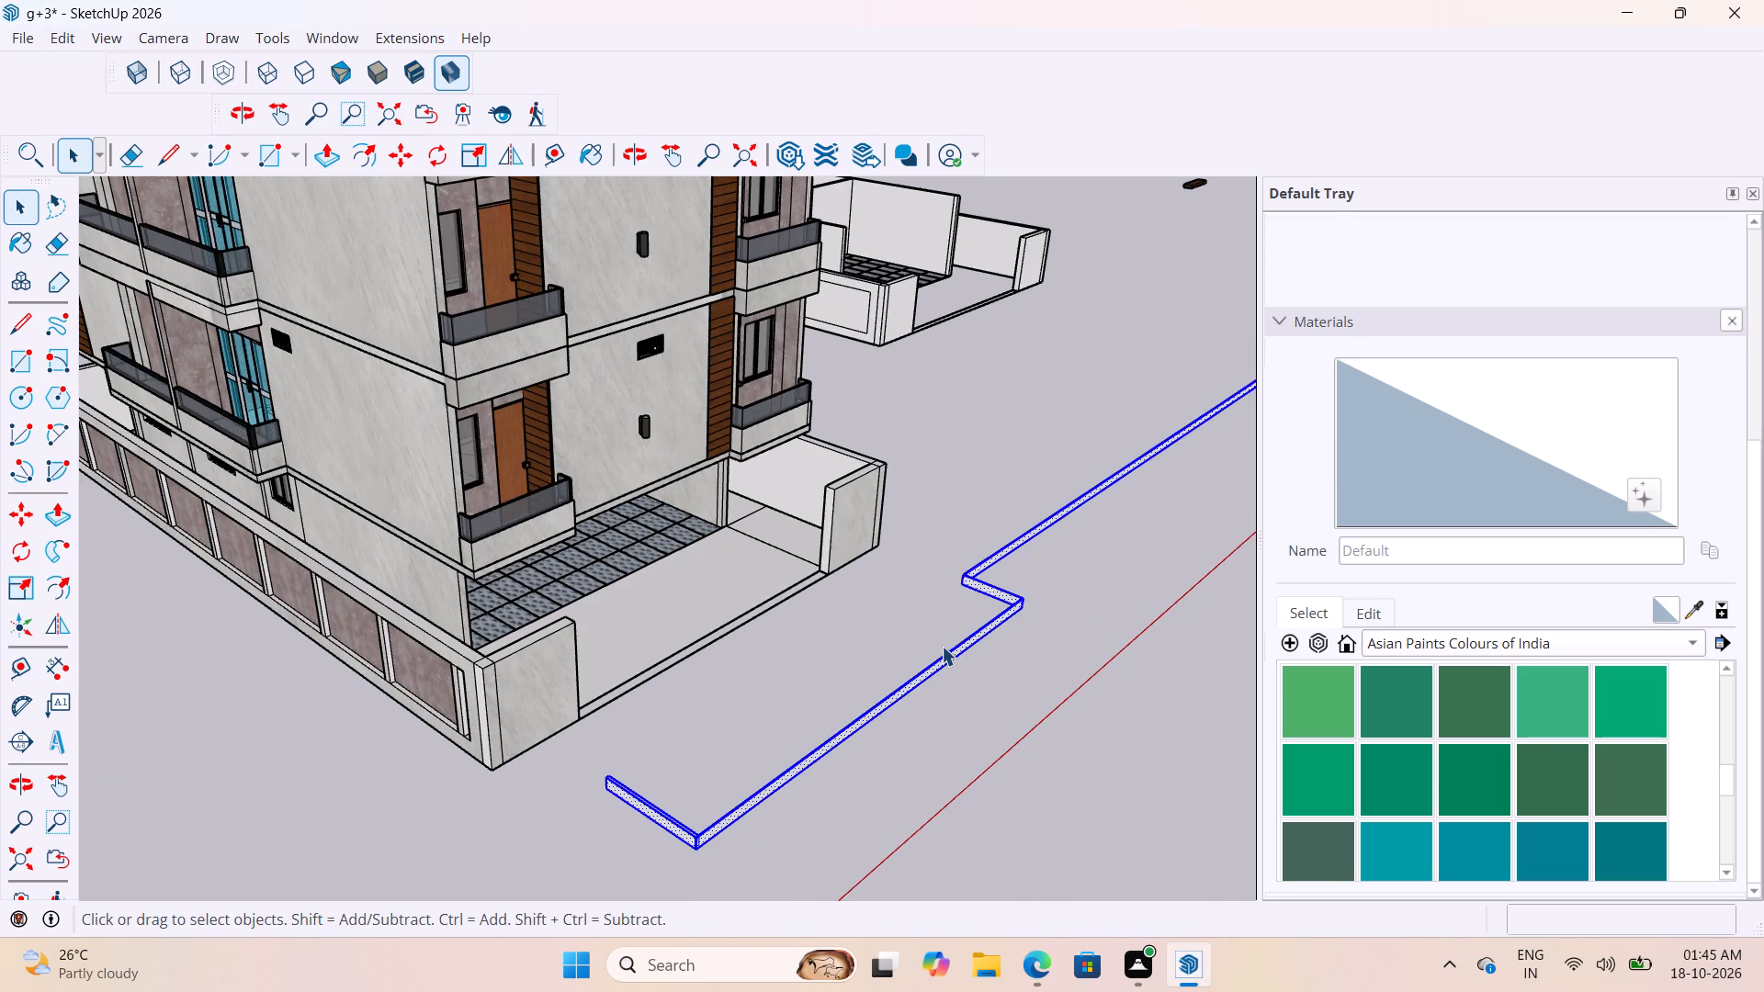
right_click(933, 675)
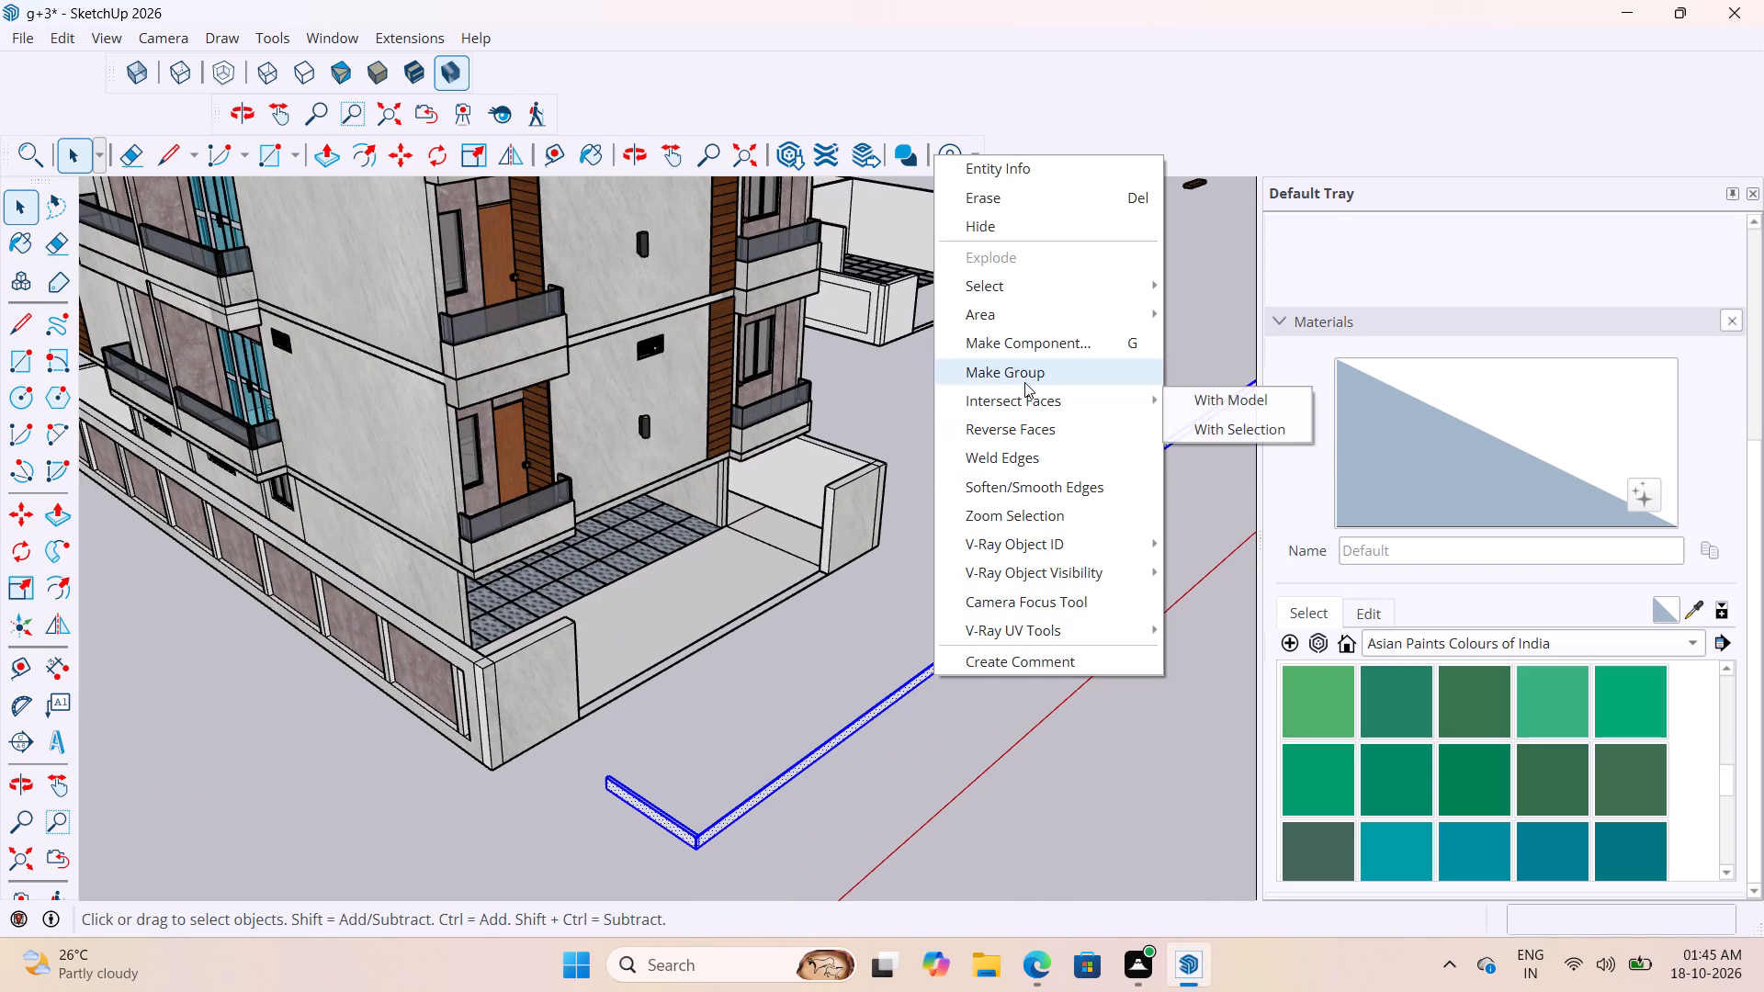
left_click(1024, 381)
left_click(938, 701)
Move the strip group by its lower end corner from beside the building onto the middle corner balcony, at the floor band's lower edge.
scroll(681, 855, "up", 3)
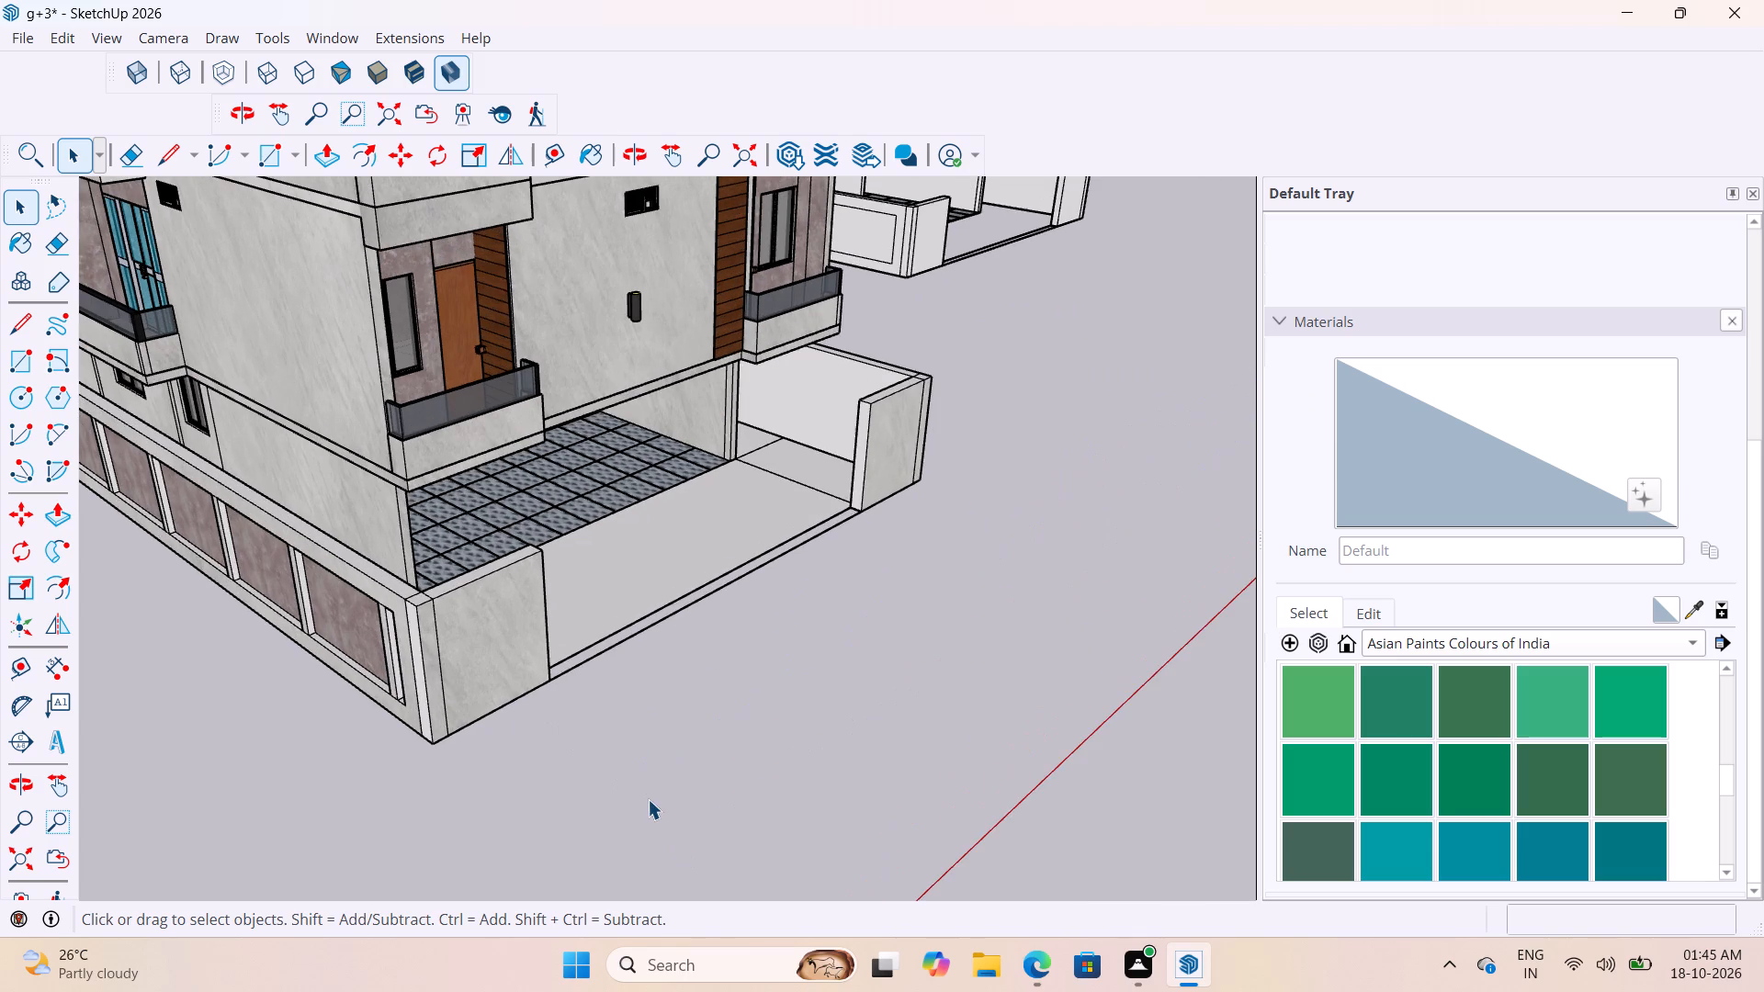
scroll(648, 799, "down", 3)
middle_click_drag(685, 801, 739, 802)
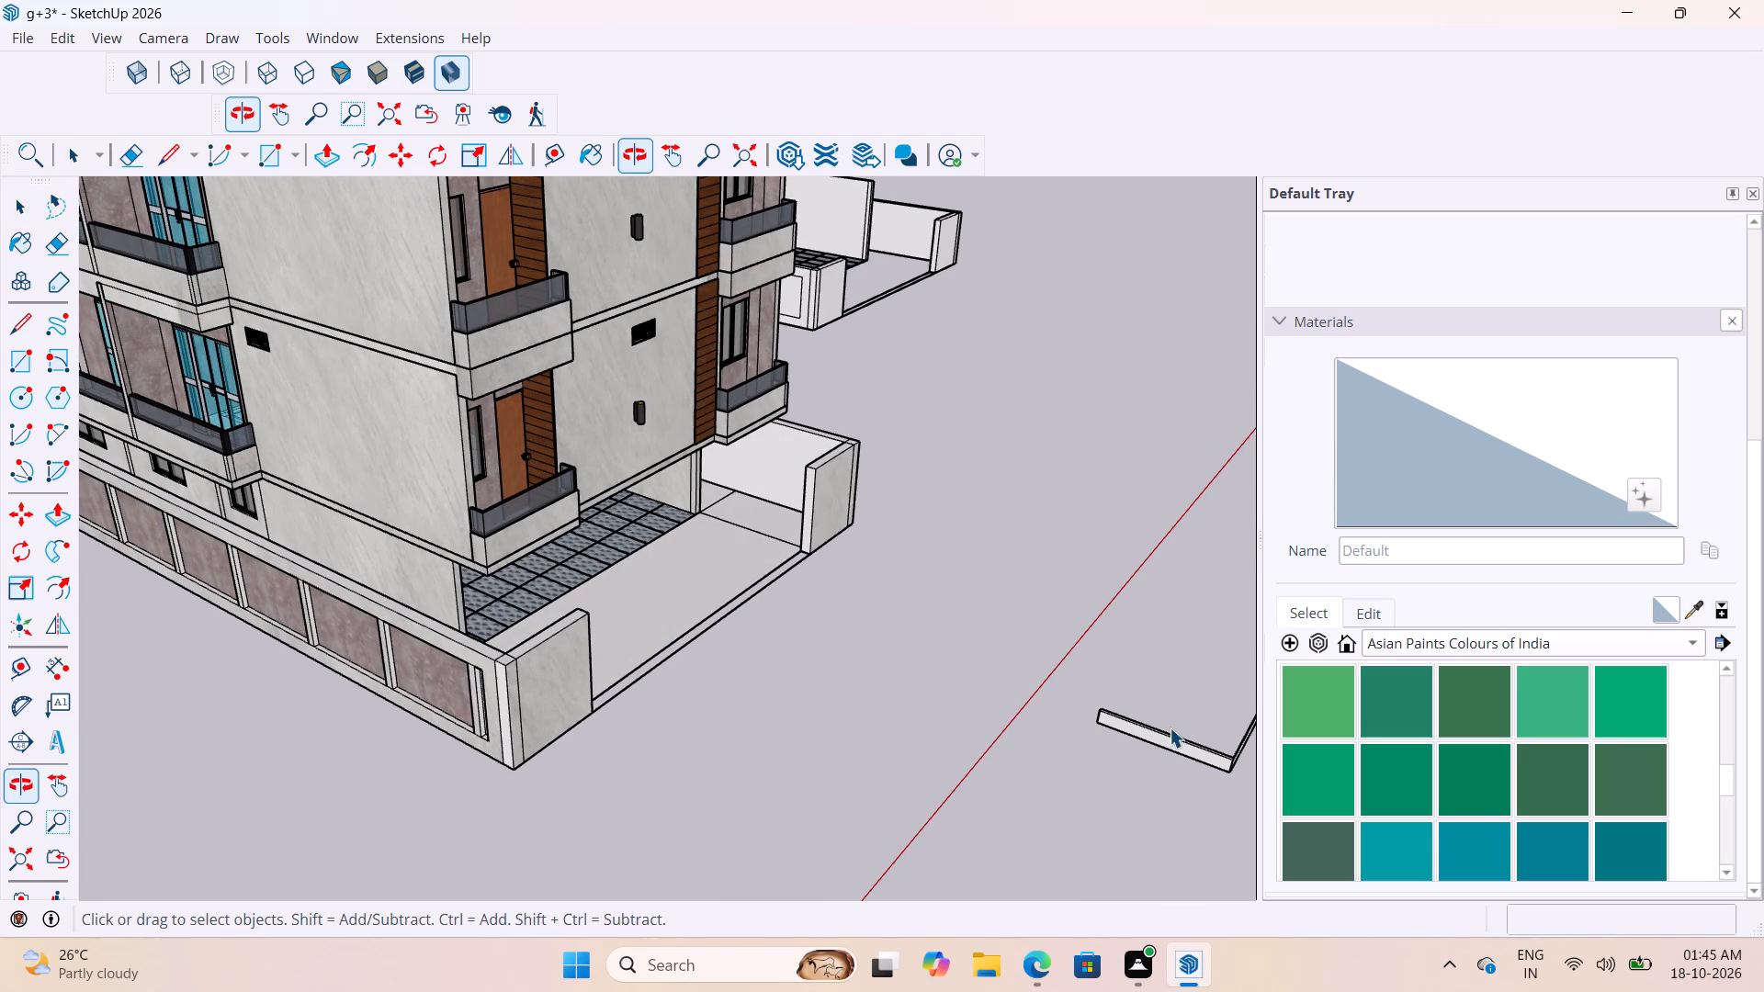
left_click(1170, 727)
left_click(1162, 740)
key("m")
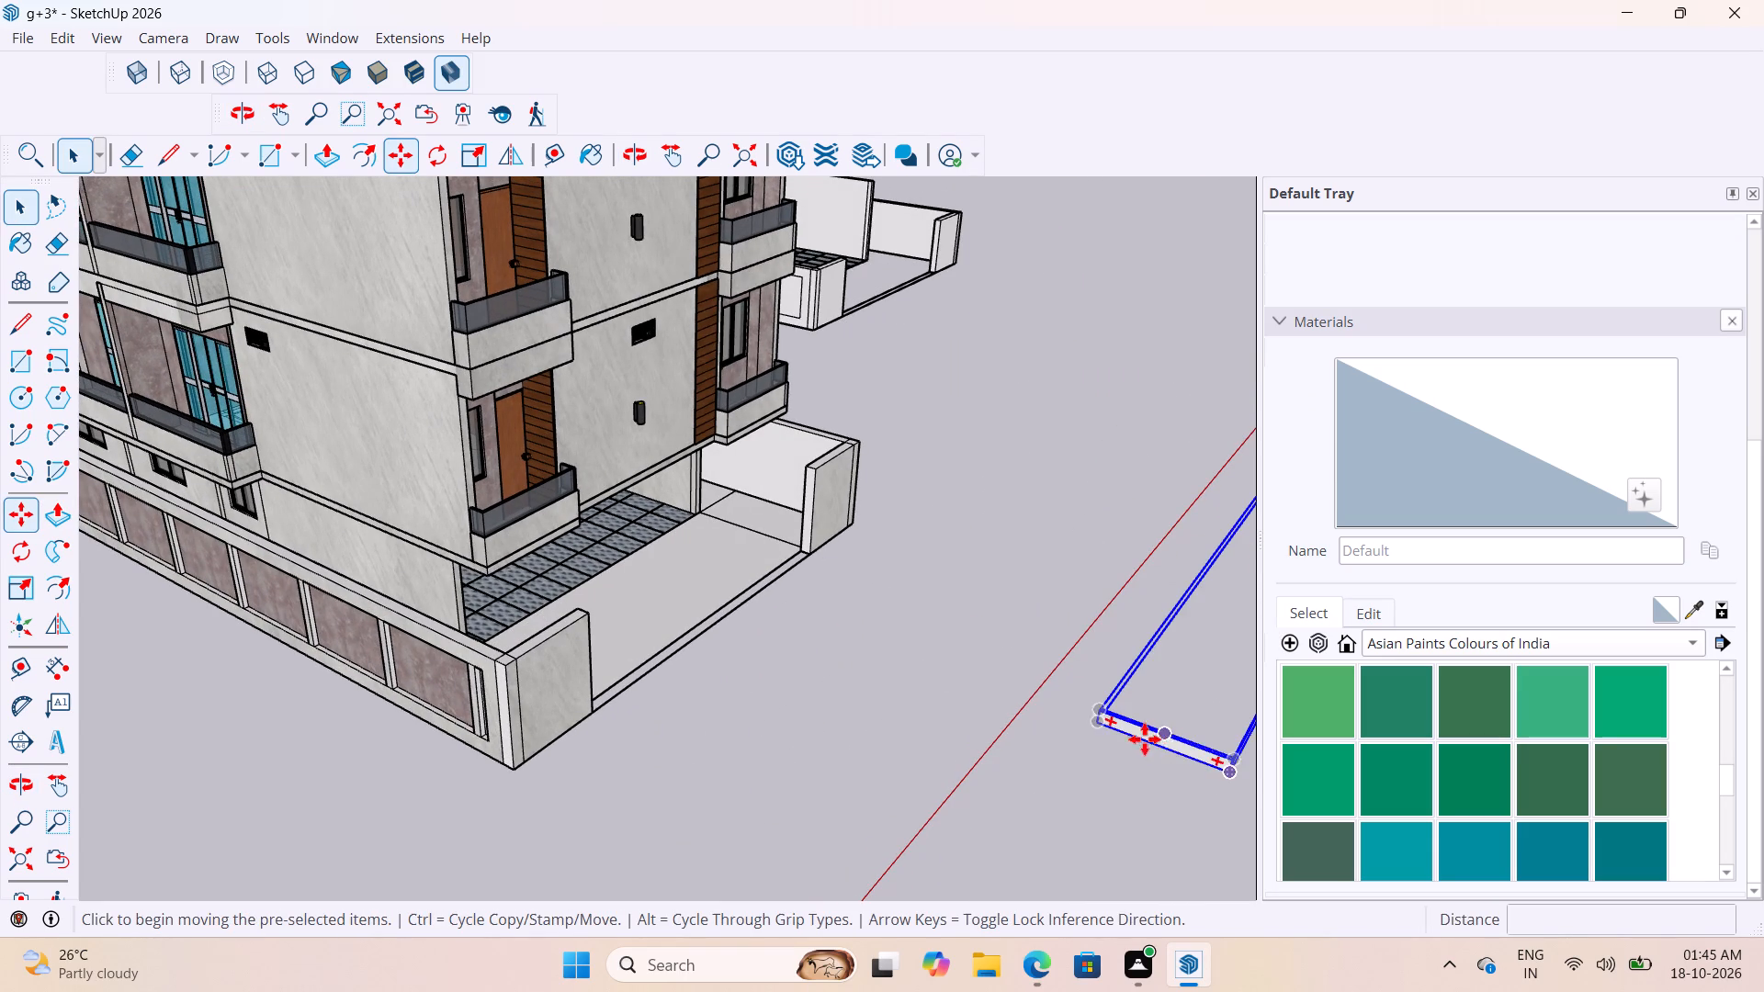
scroll(1128, 737, "up", 9)
scroll(974, 721, "down", 4)
middle_click_drag(976, 723, 1092, 731)
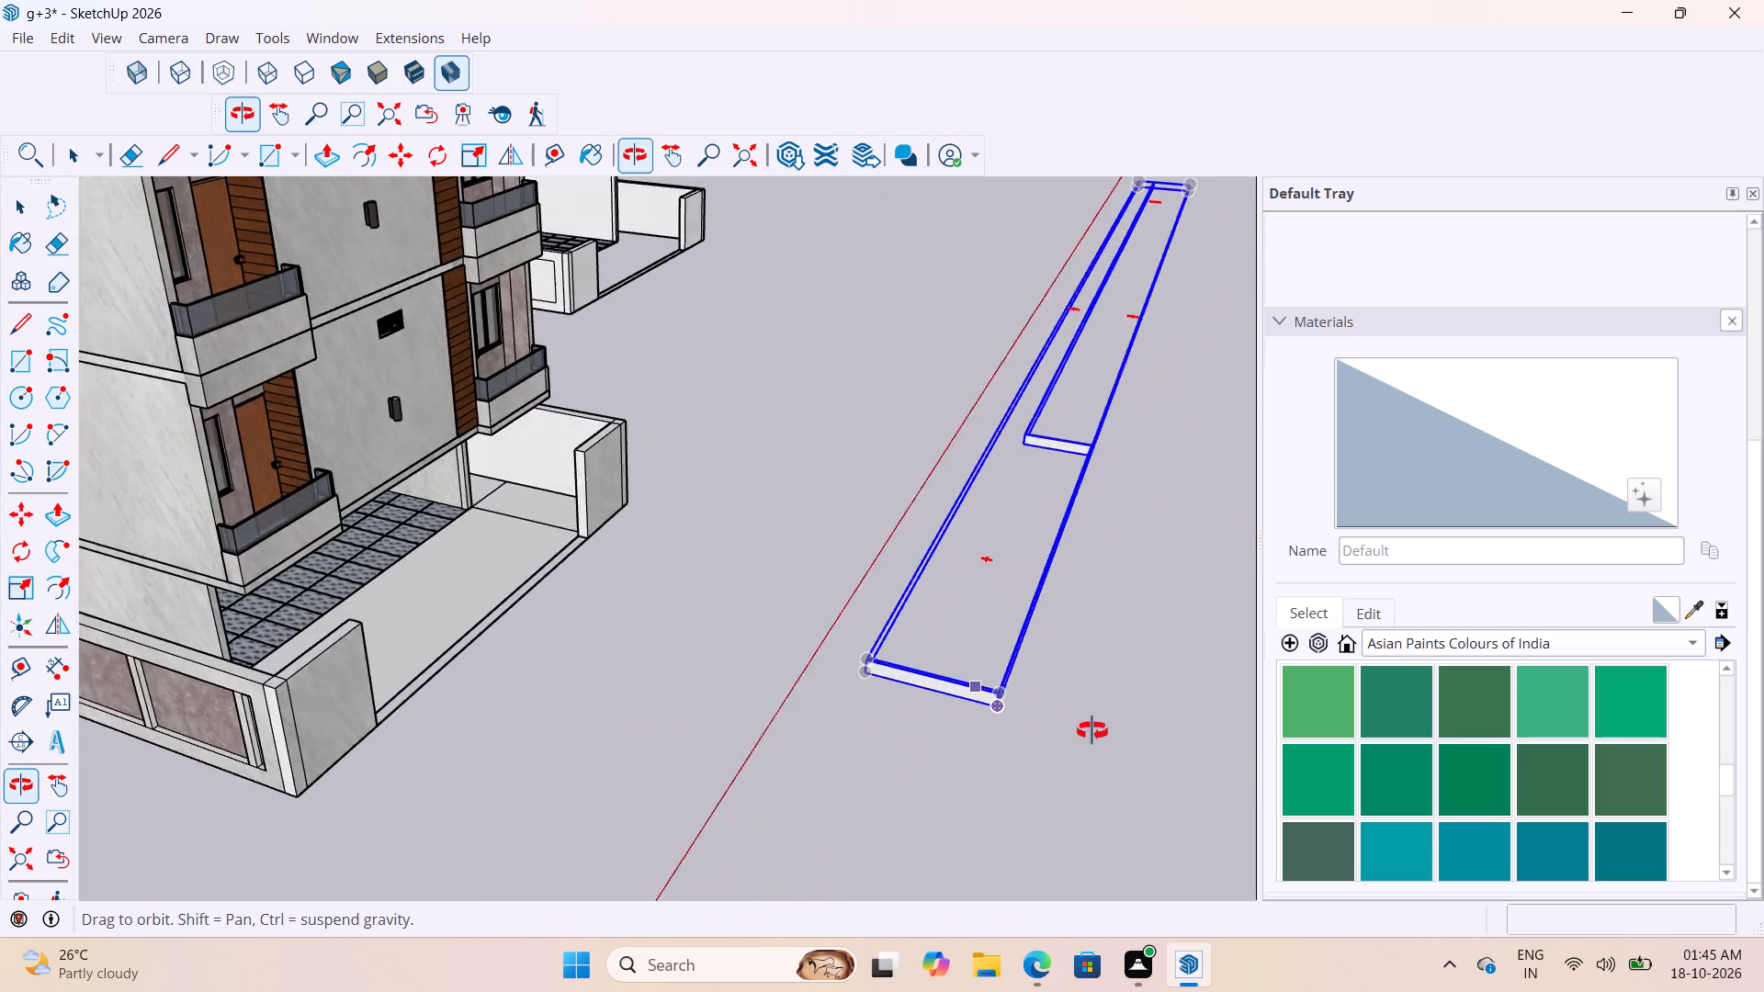
middle_click_drag(1092, 731, 1102, 733)
scroll(850, 671, "up", 3)
scroll(856, 643, "down", 4)
scroll(861, 640, "up", 3)
scroll(805, 611, "down", 4)
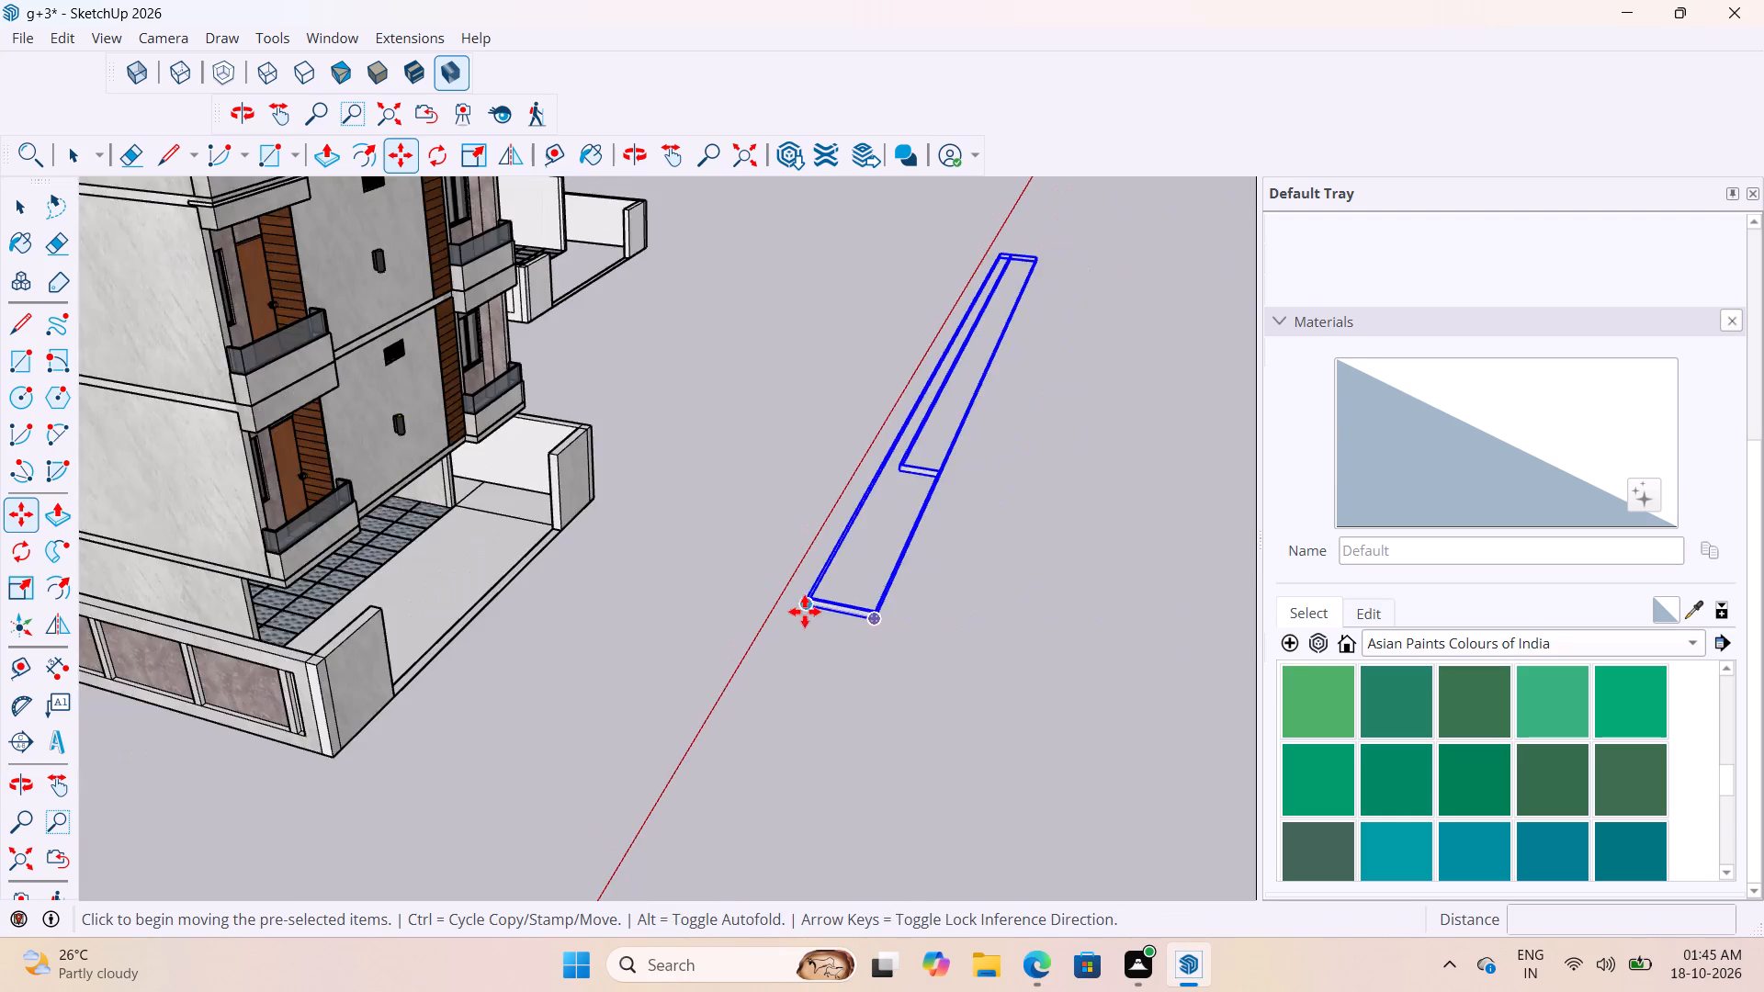
scroll(814, 613, "up", 3)
middle_click_drag(739, 539, 1291, 504)
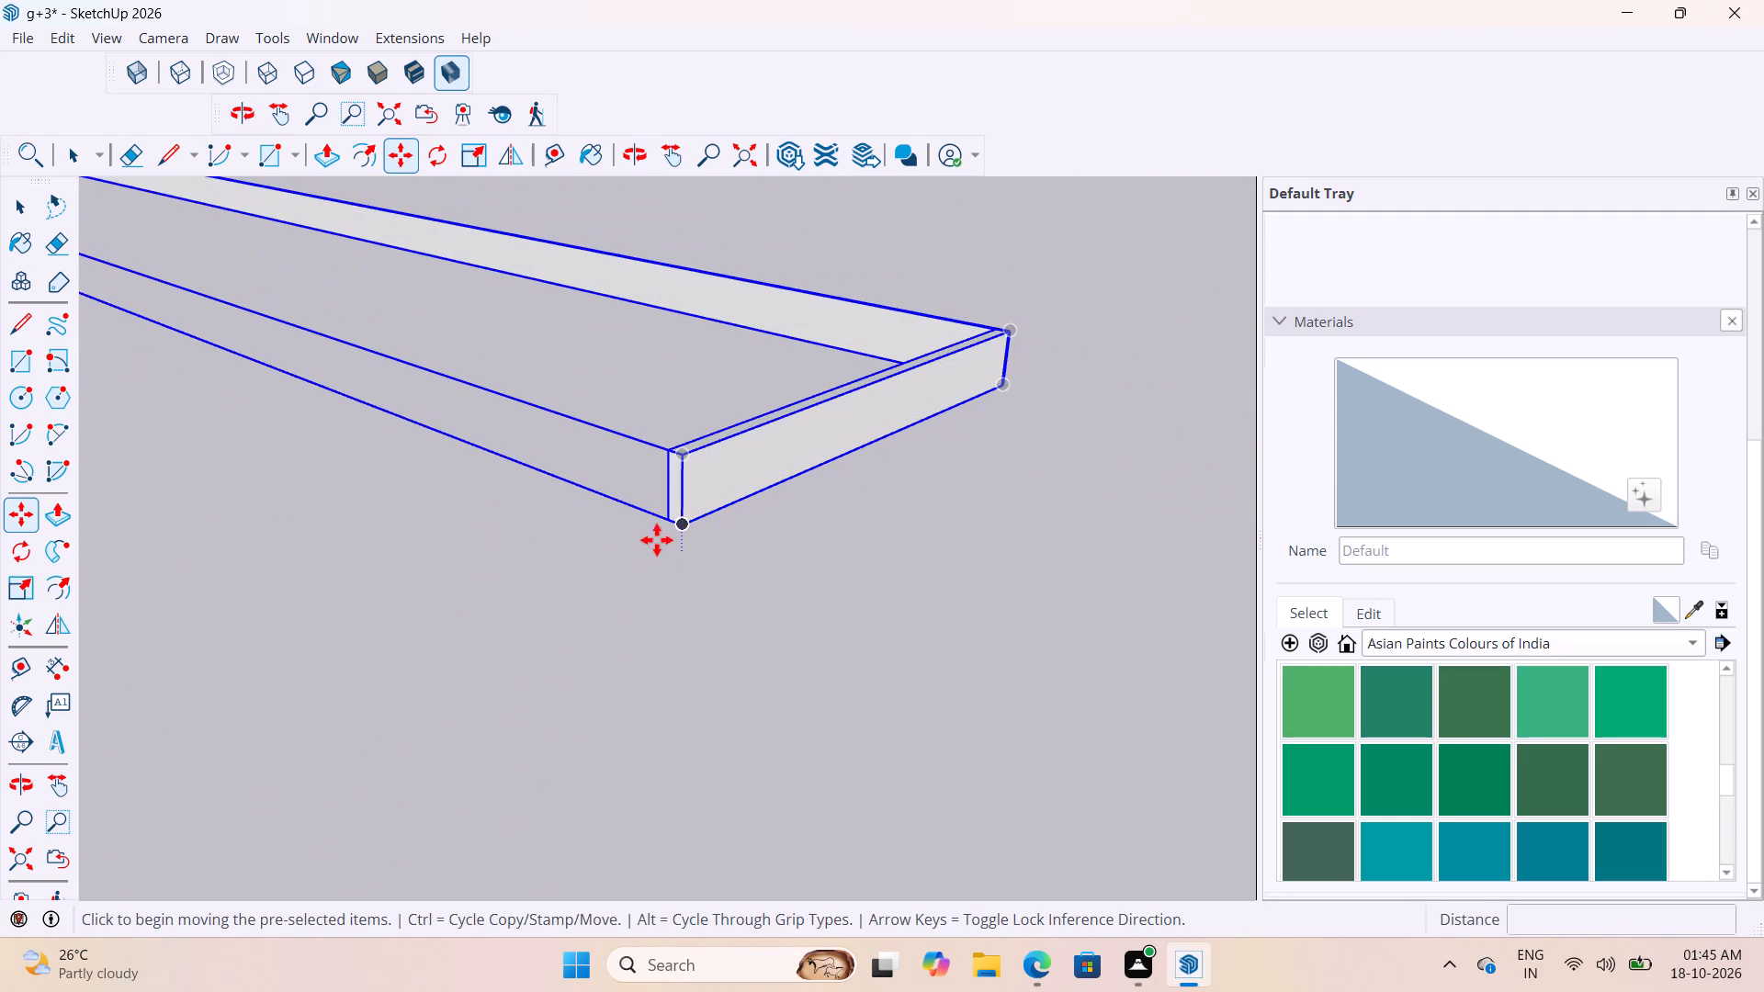
left_click(665, 518)
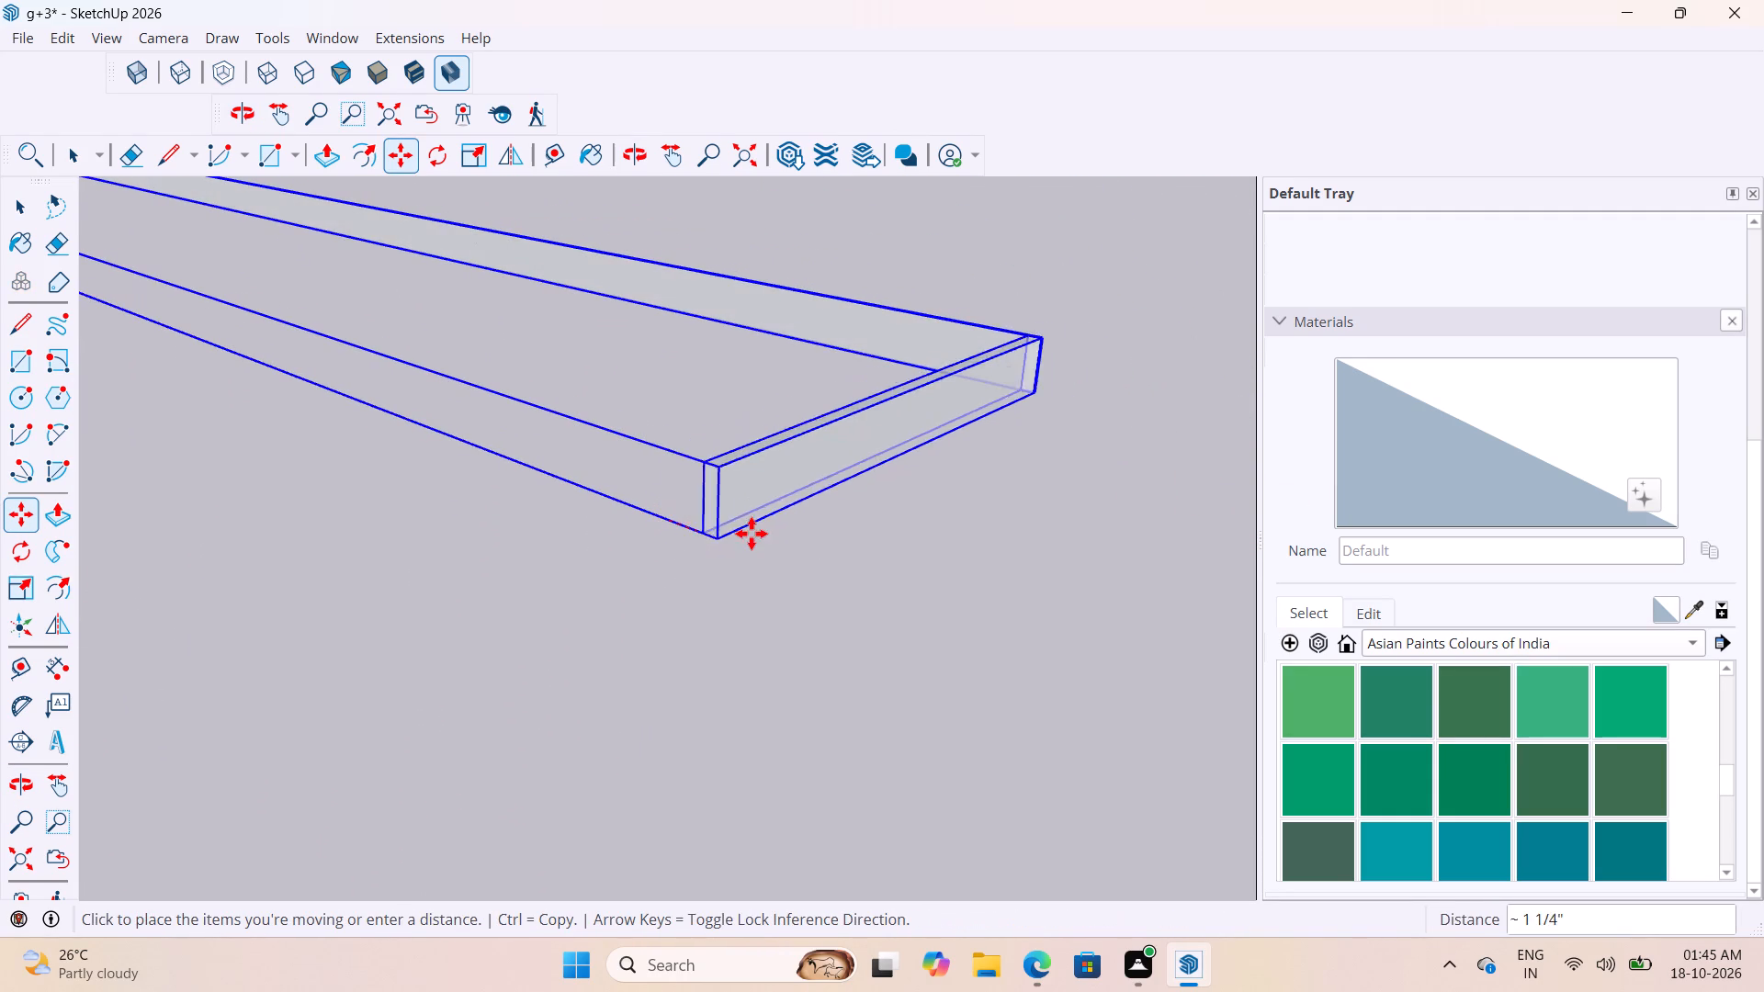
scroll(752, 534, "down", 20)
scroll(752, 534, "down", 18)
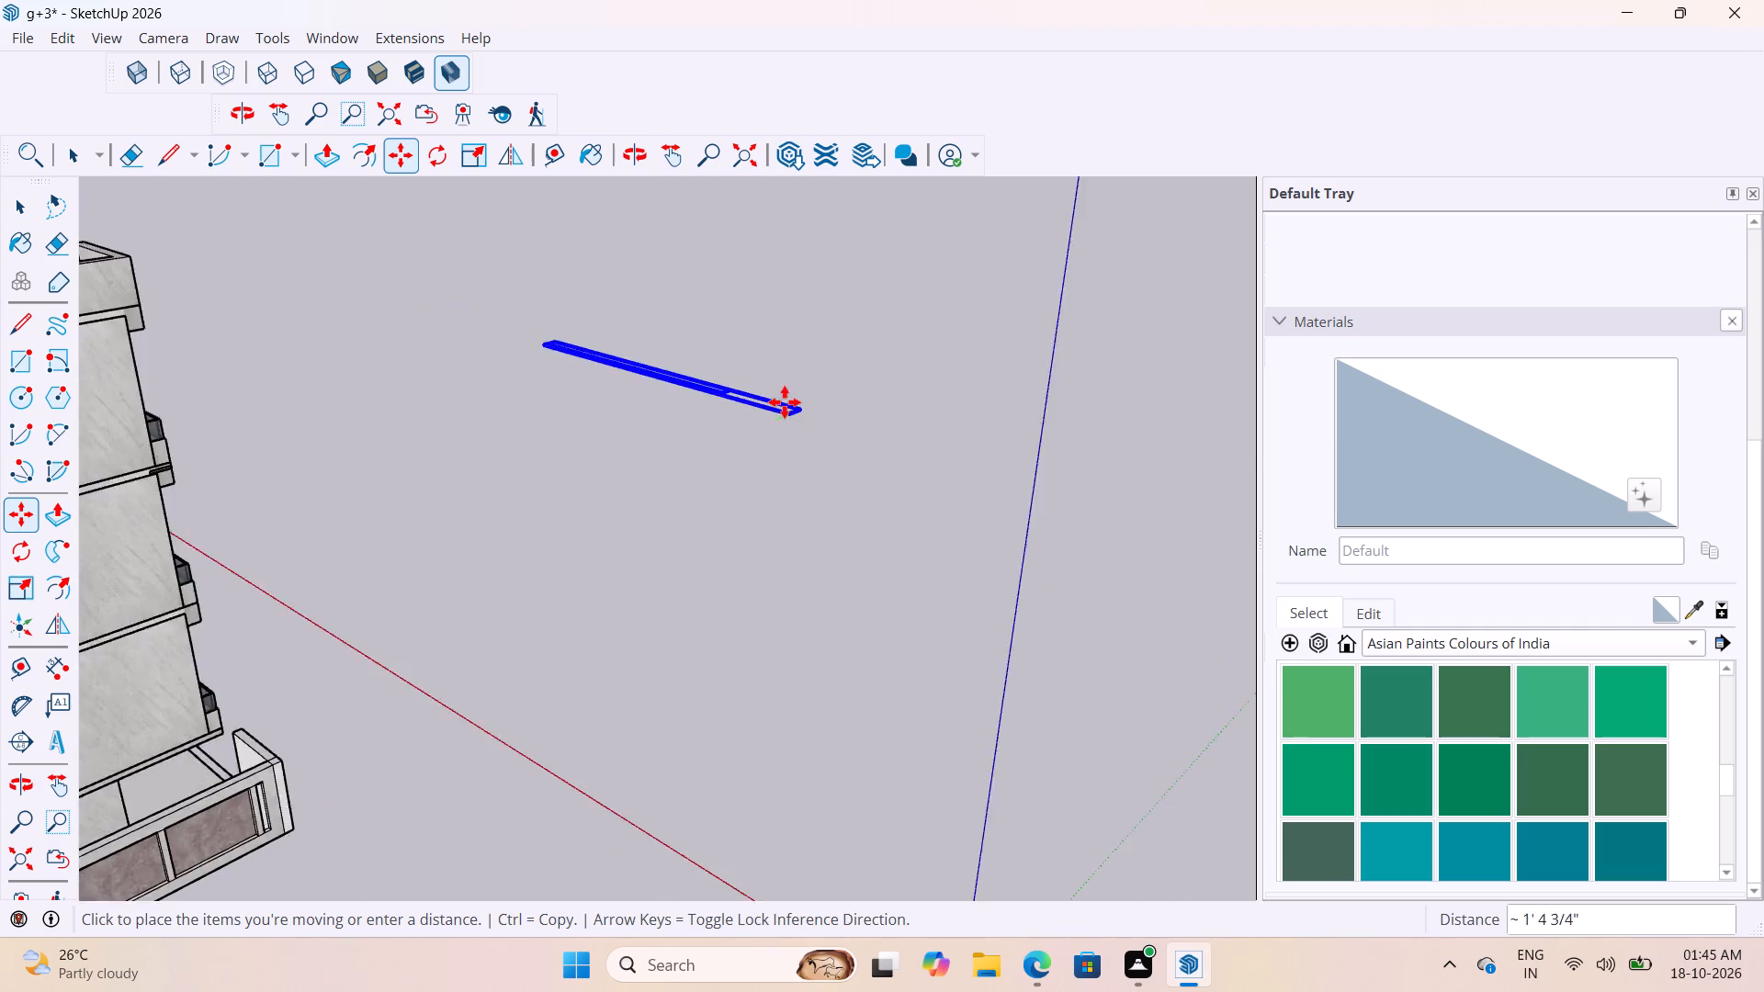
scroll(785, 402, "down", 4)
scroll(653, 458, "up", 7)
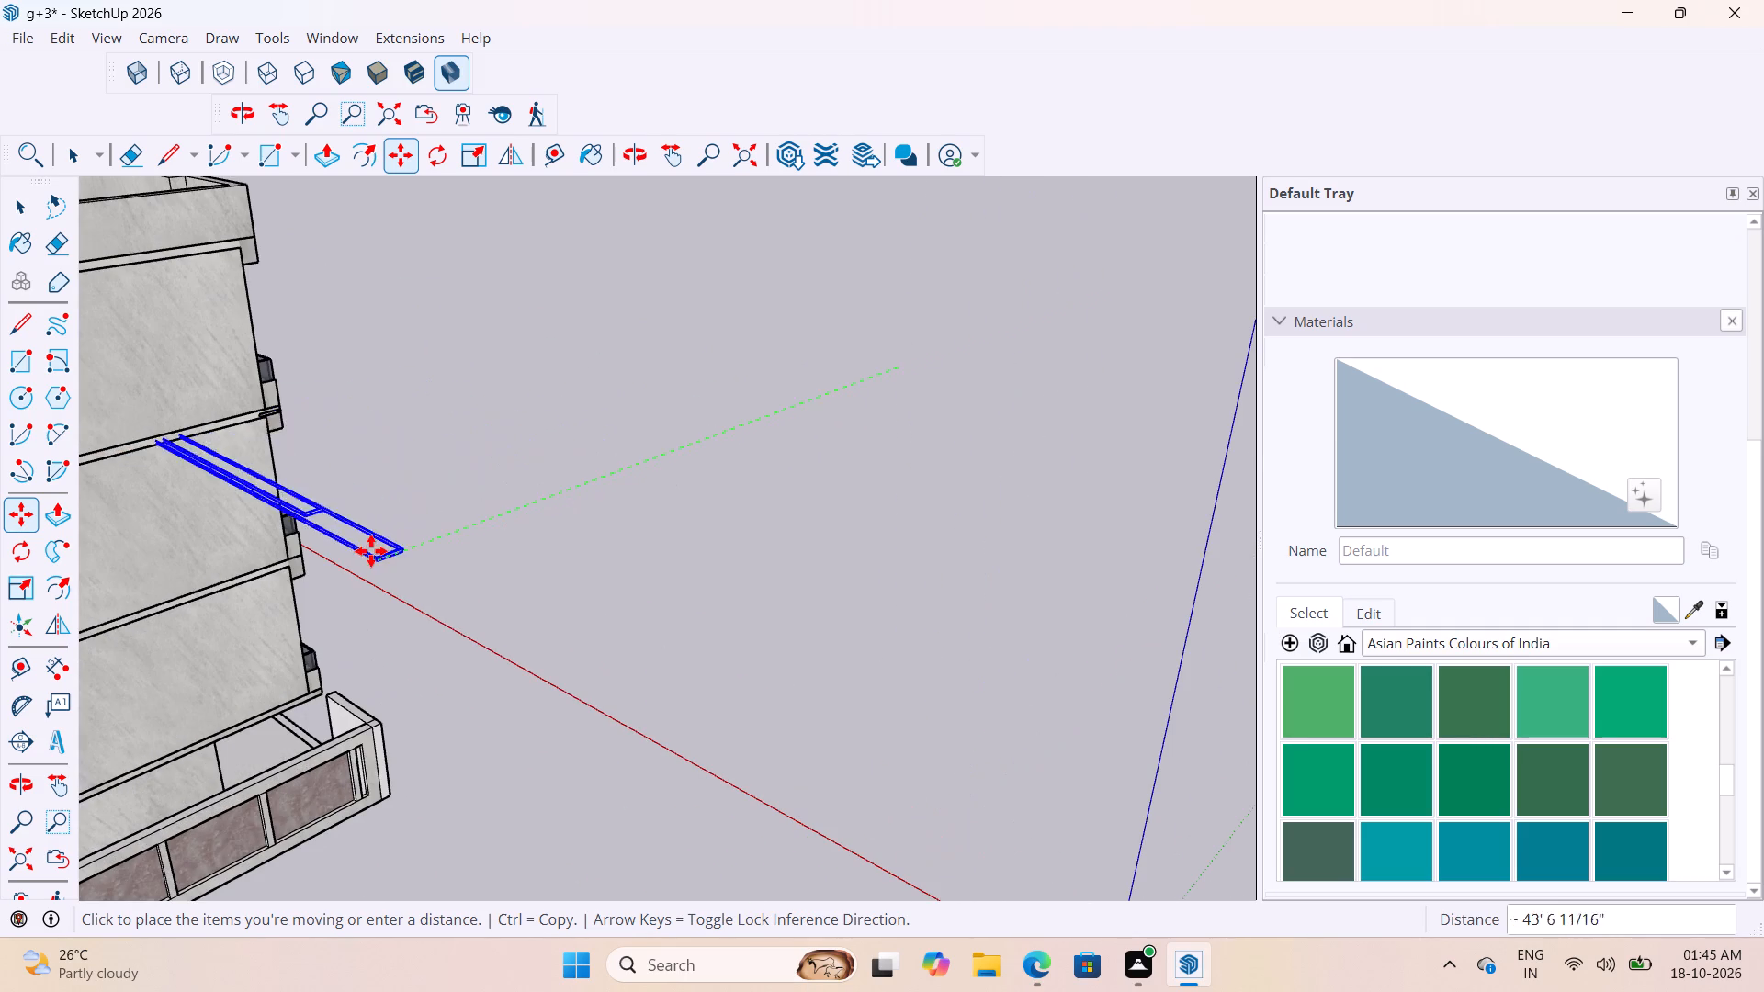
scroll(371, 551, "up", 7)
scroll(356, 516, "down", 4)
middle_click_drag(459, 598, 0, 601)
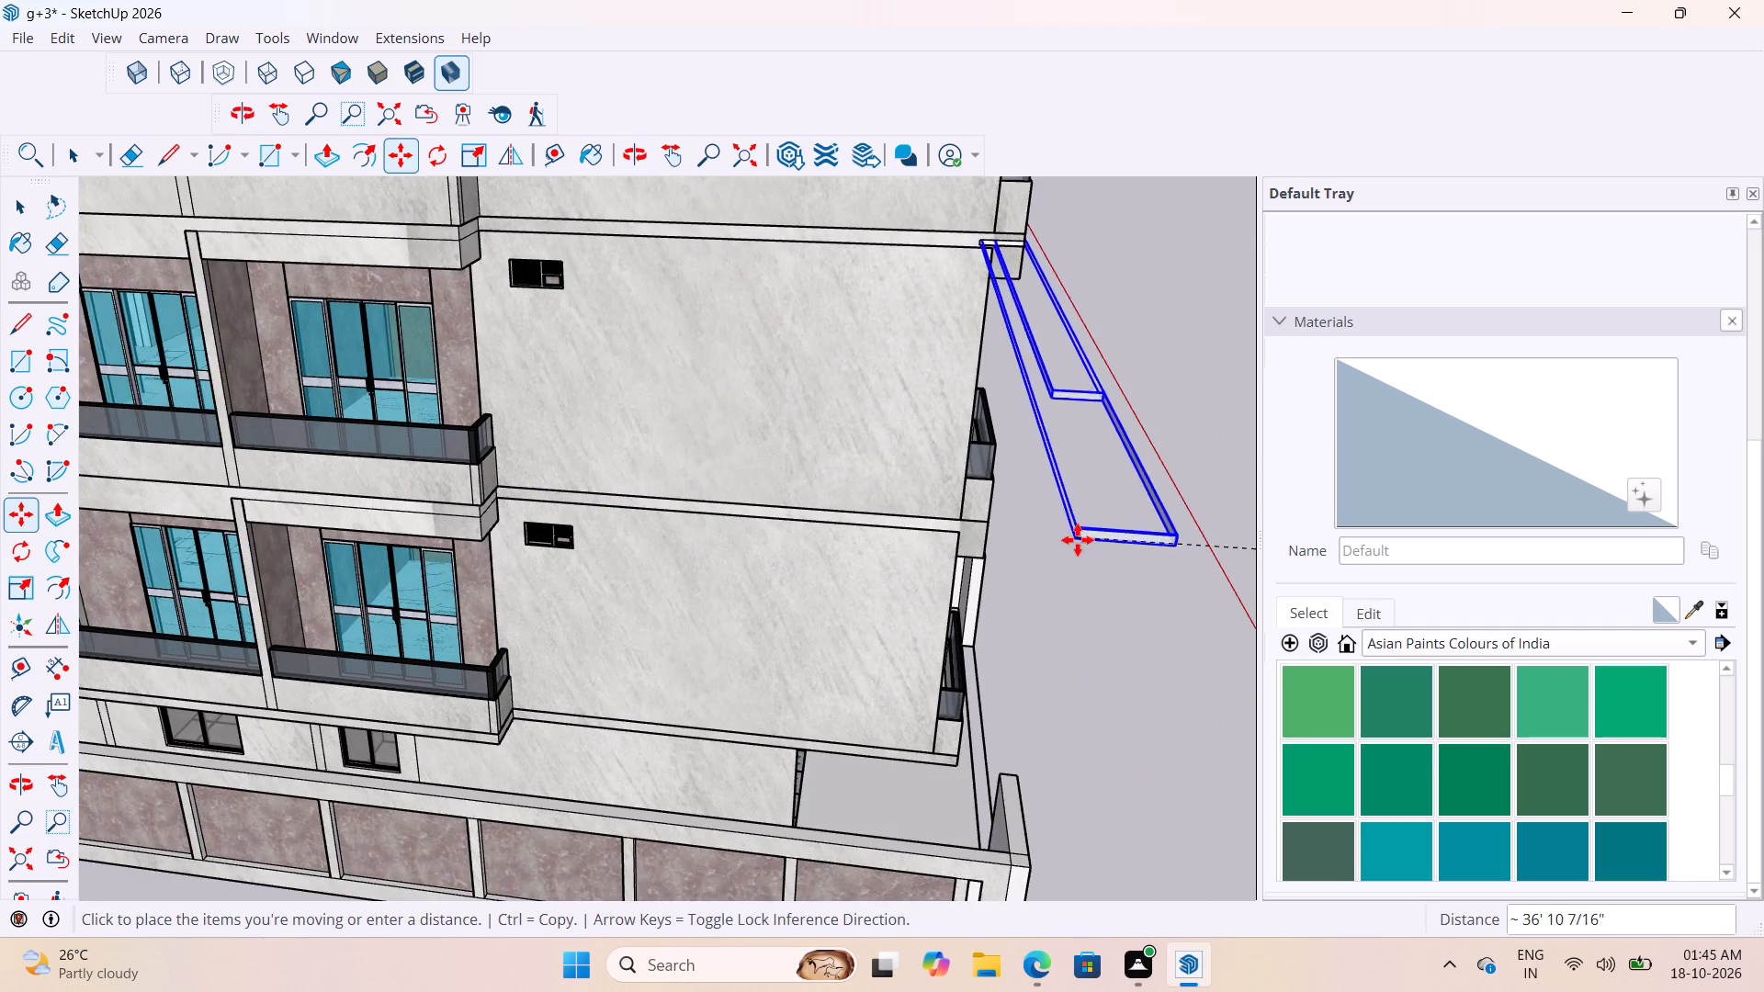
scroll(1067, 533, "up", 4)
middle_click_drag(1055, 557, 774, 411)
scroll(663, 414, "down", 16)
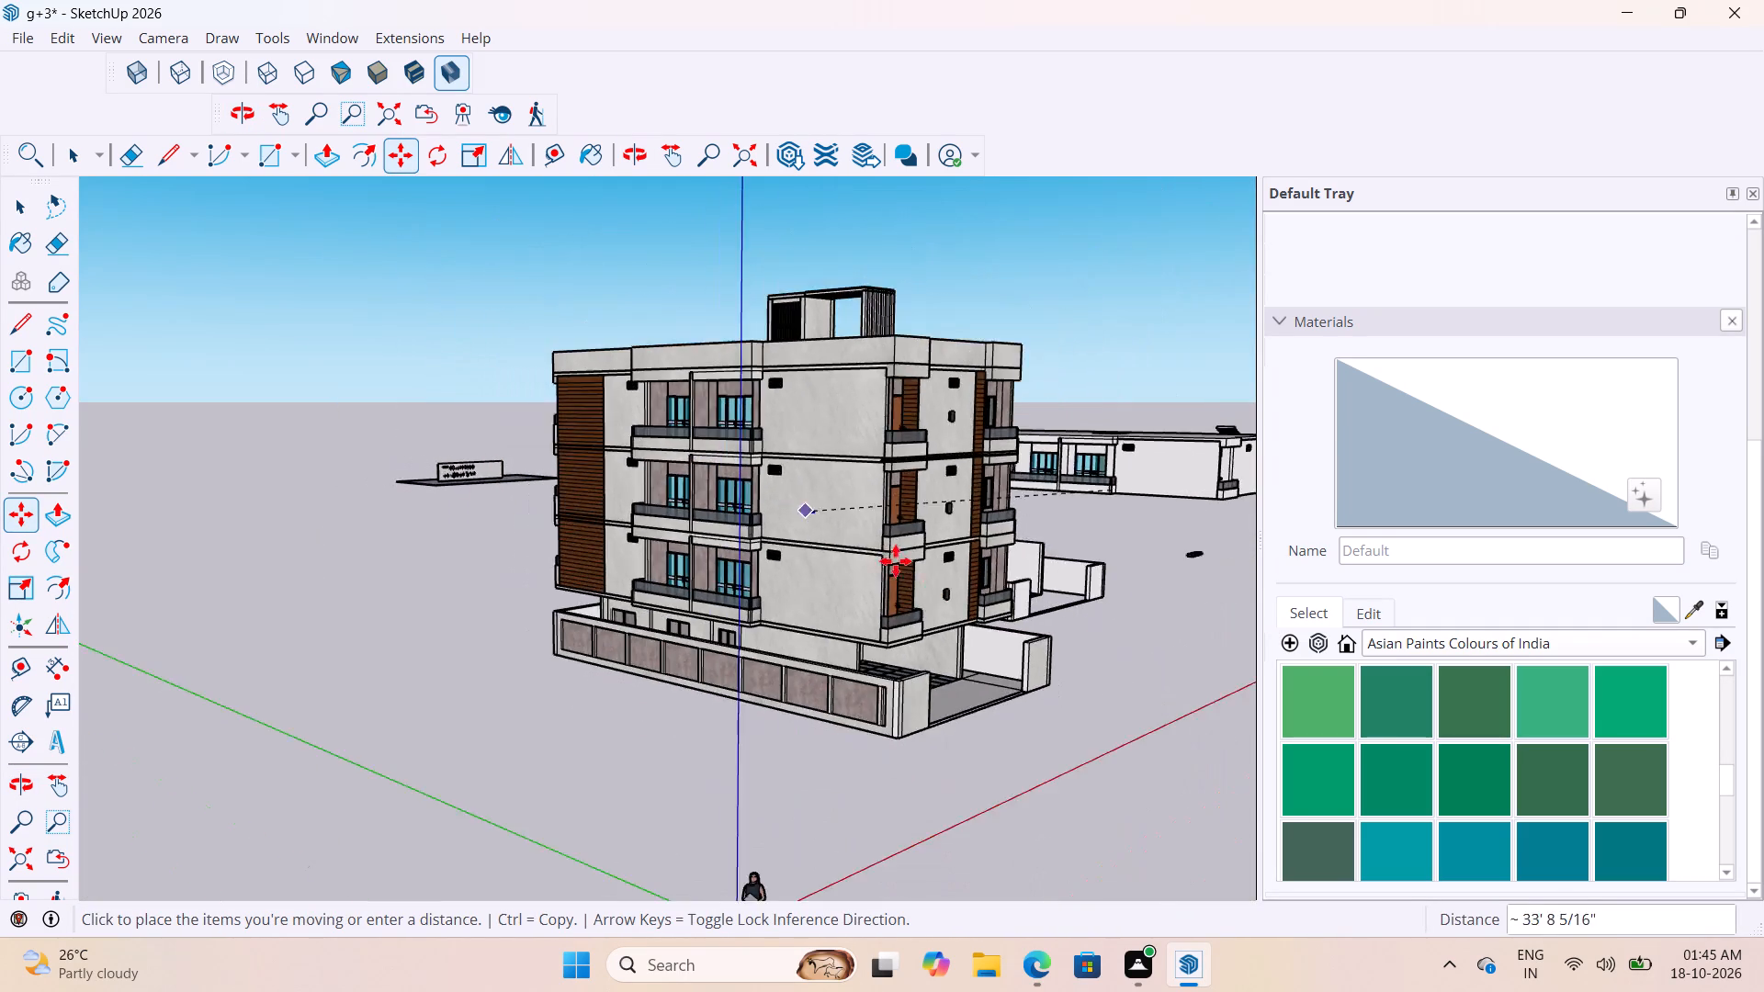
scroll(931, 598, "up", 18)
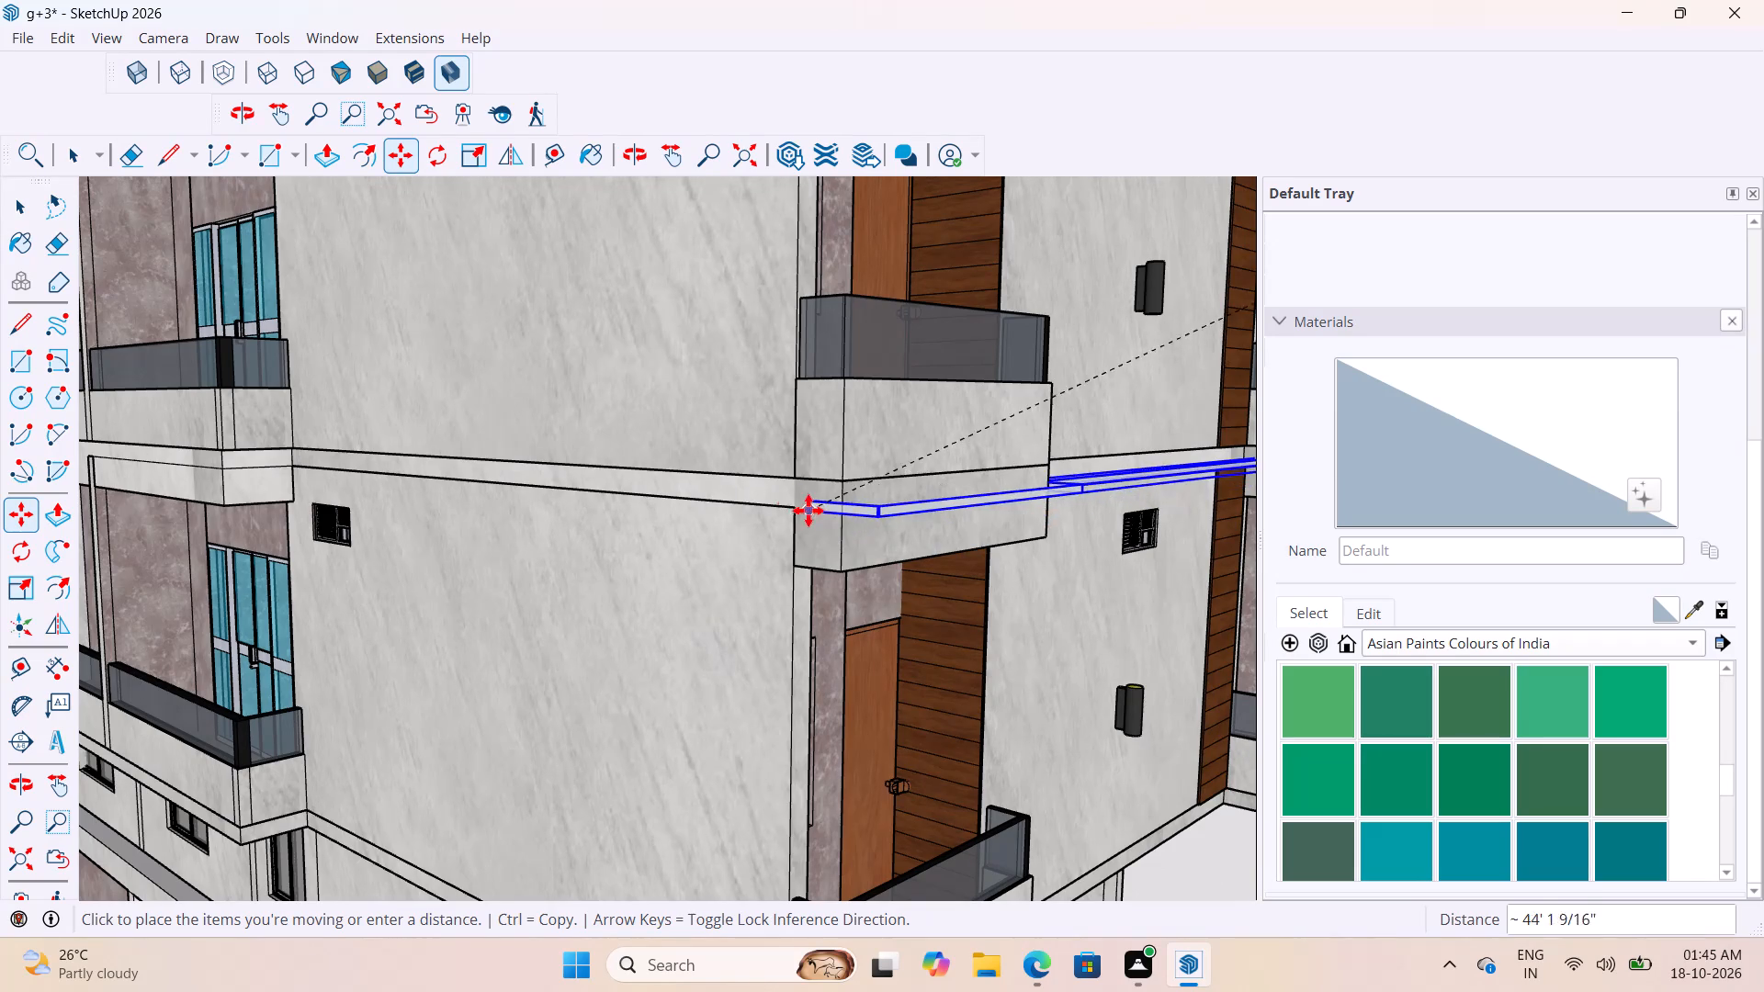
scroll(773, 498, "up", 6)
middle_click_drag(813, 530, 964, 581)
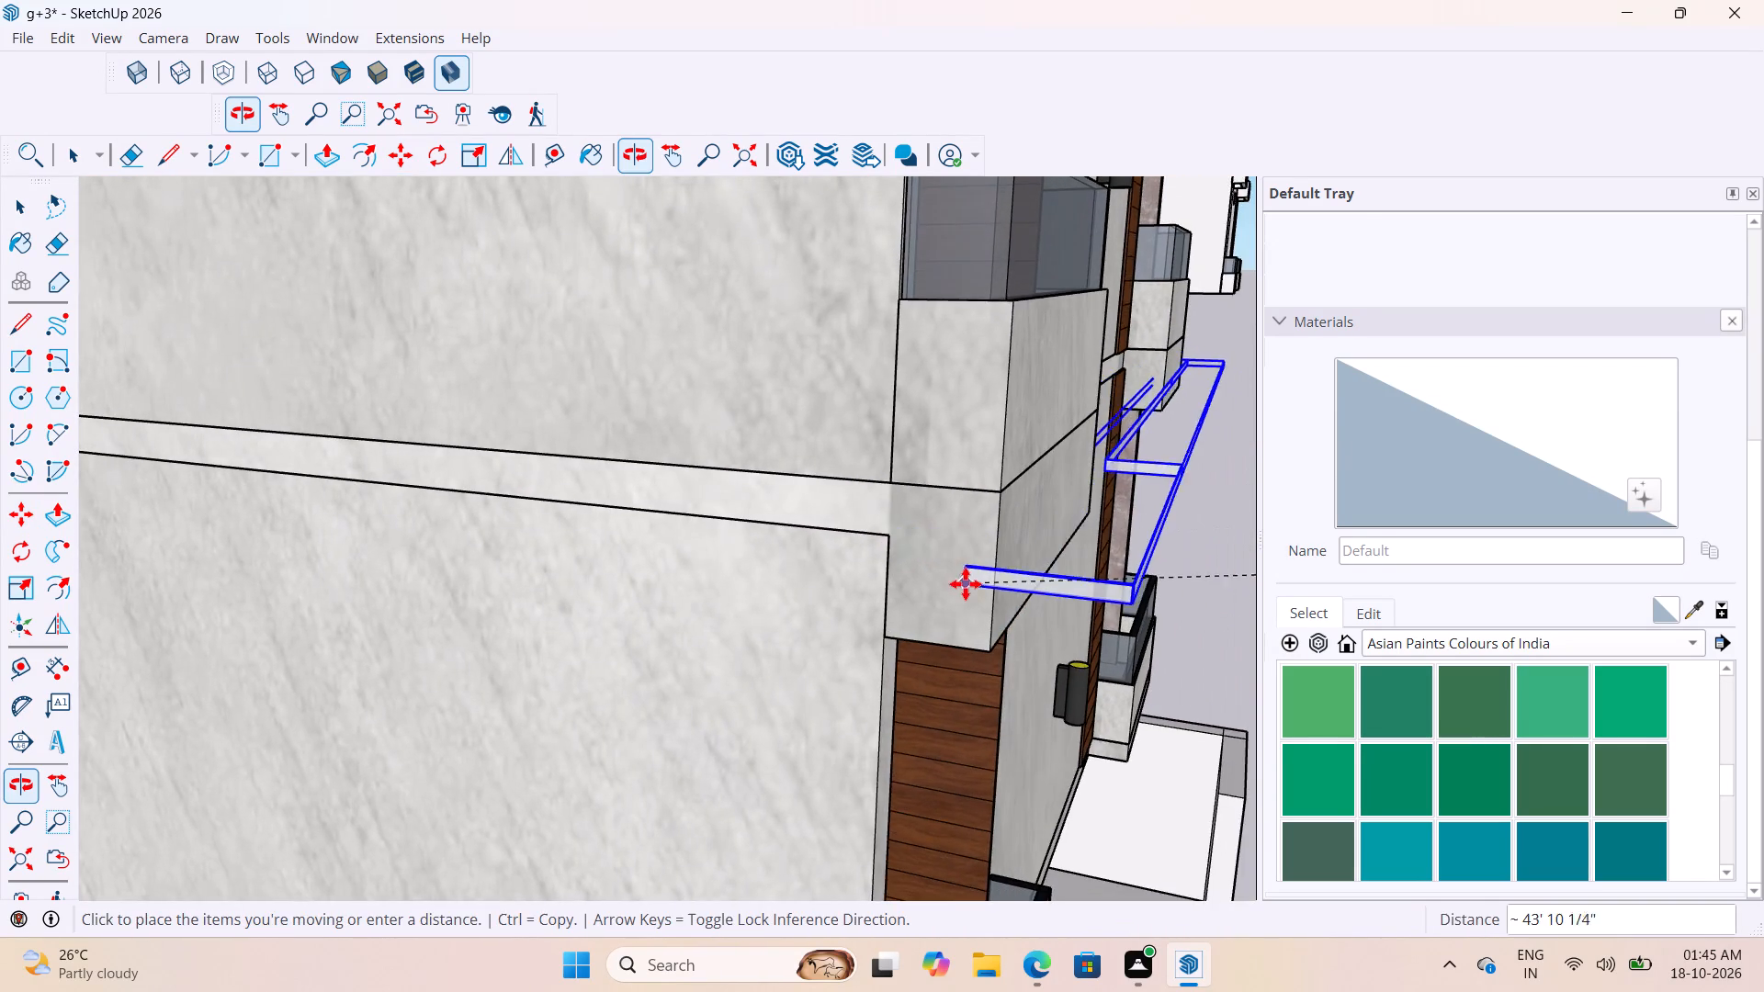
scroll(967, 585, "down", 17)
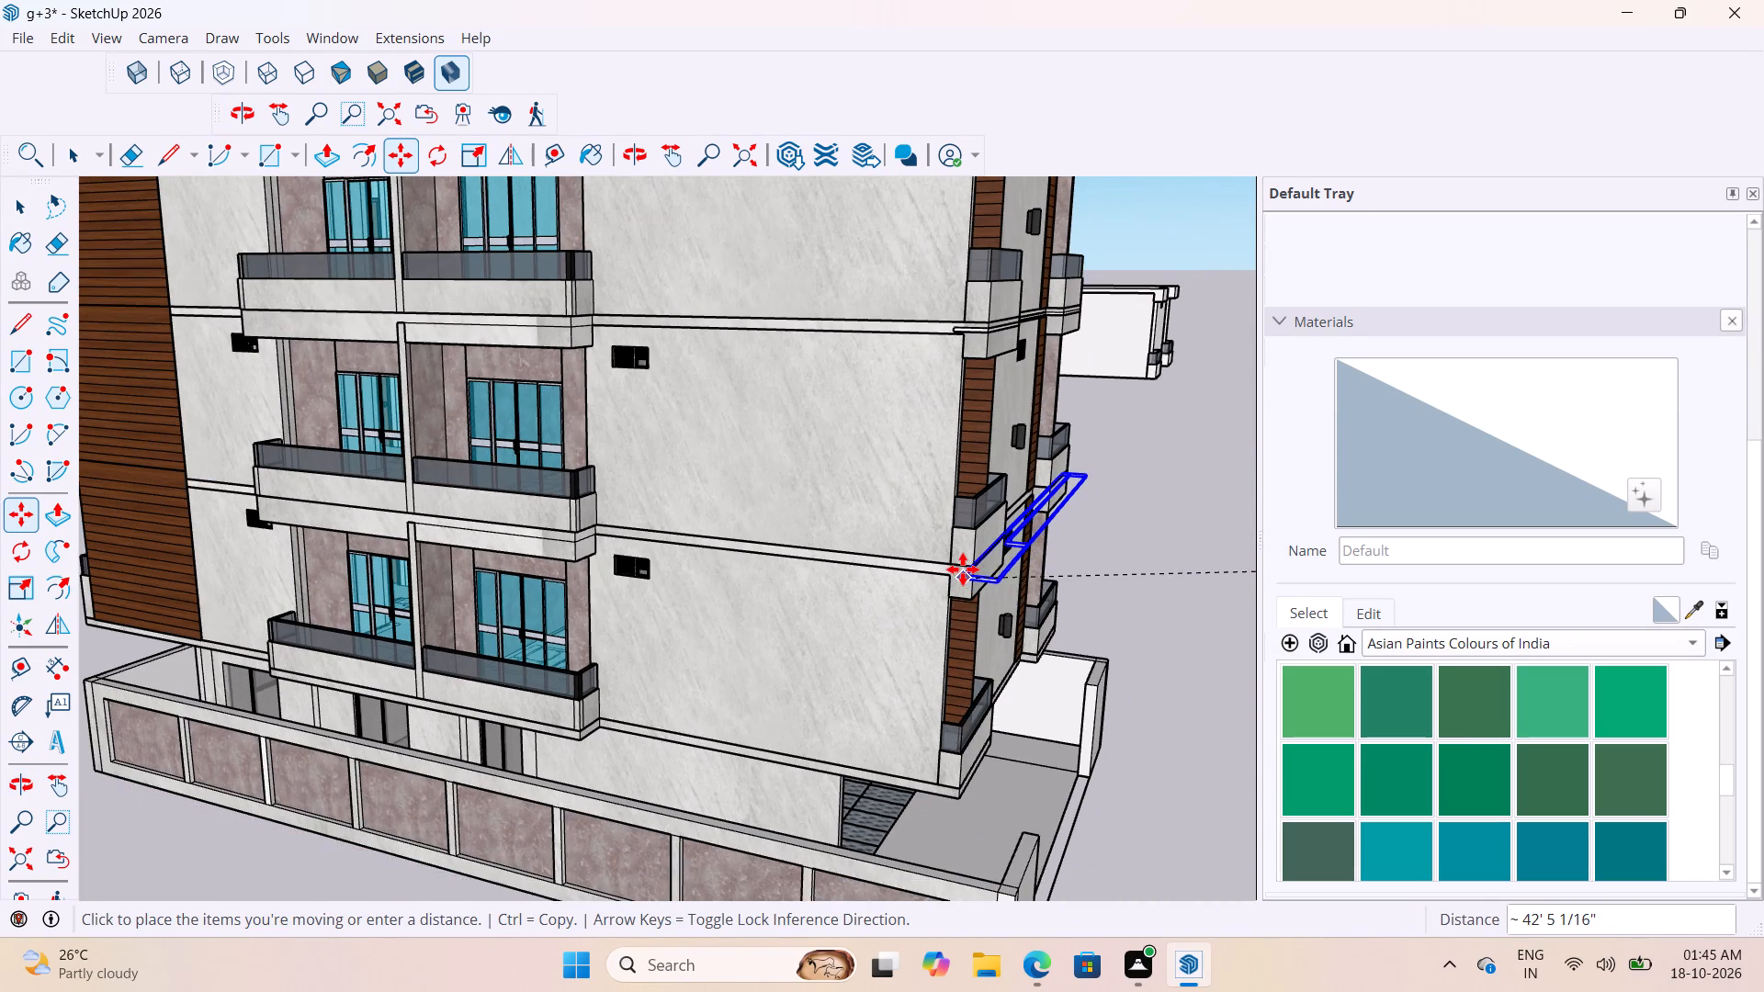
scroll(963, 569, "up", 10)
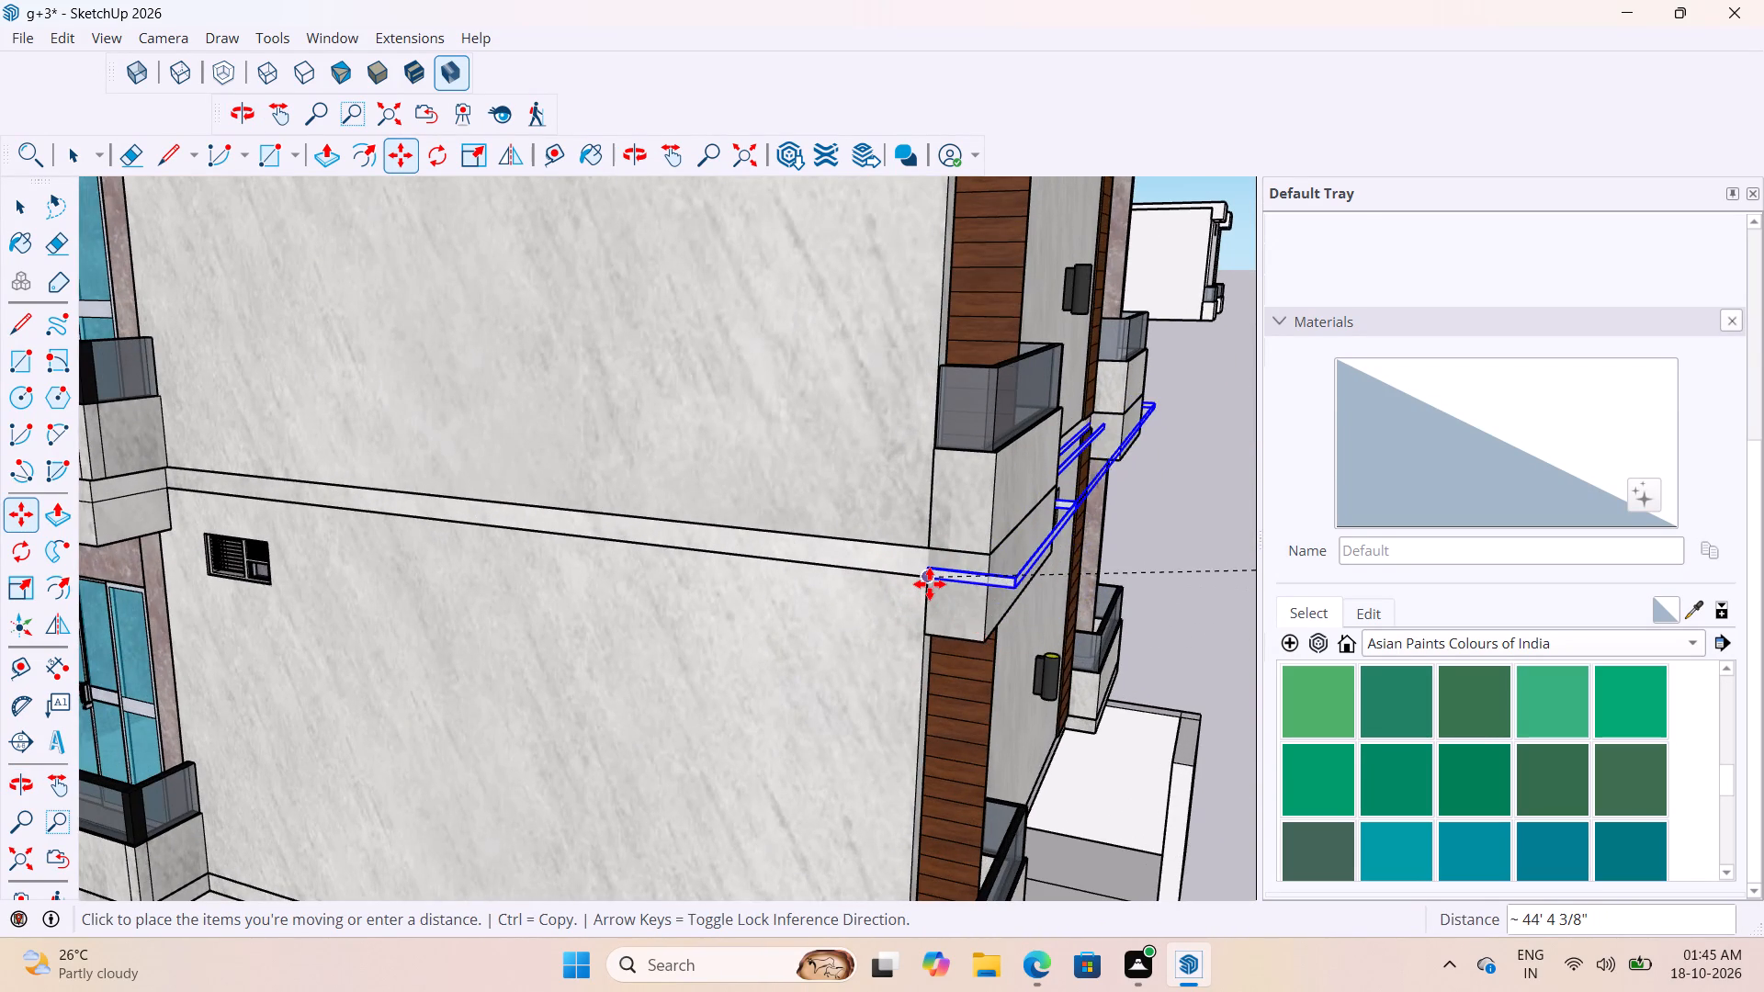
scroll(930, 584, "up", 6)
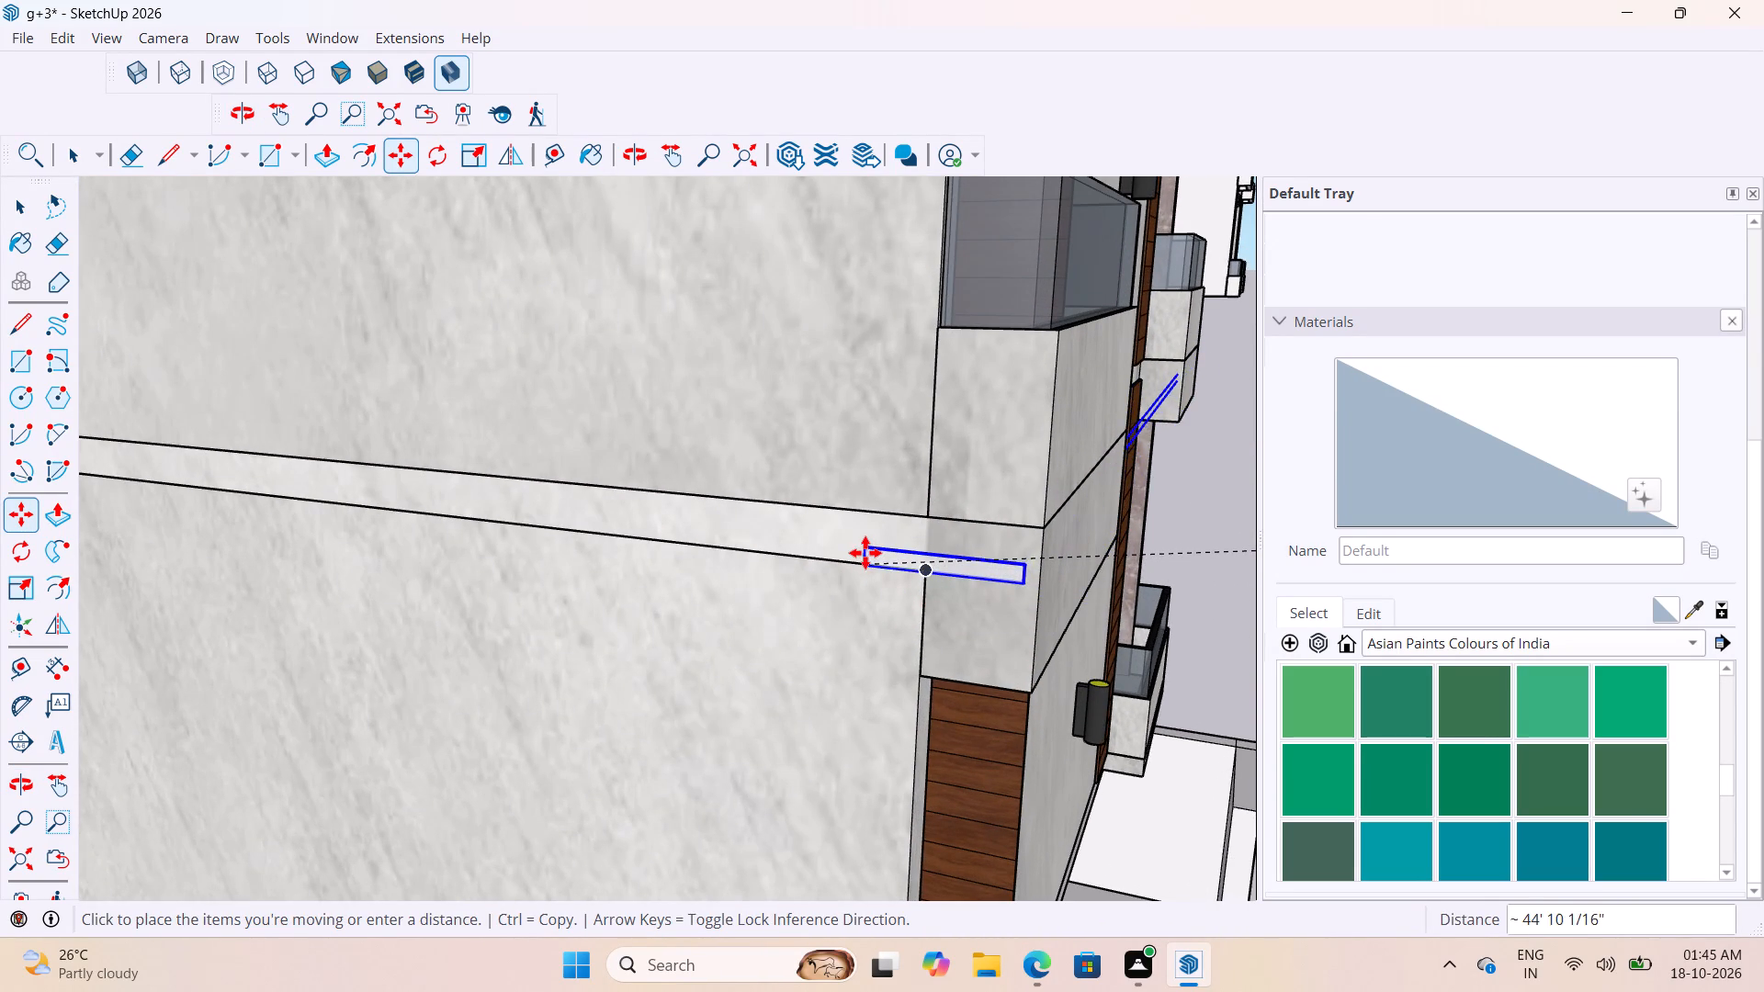
left_click(878, 554)
scroll(941, 604, "down", 9)
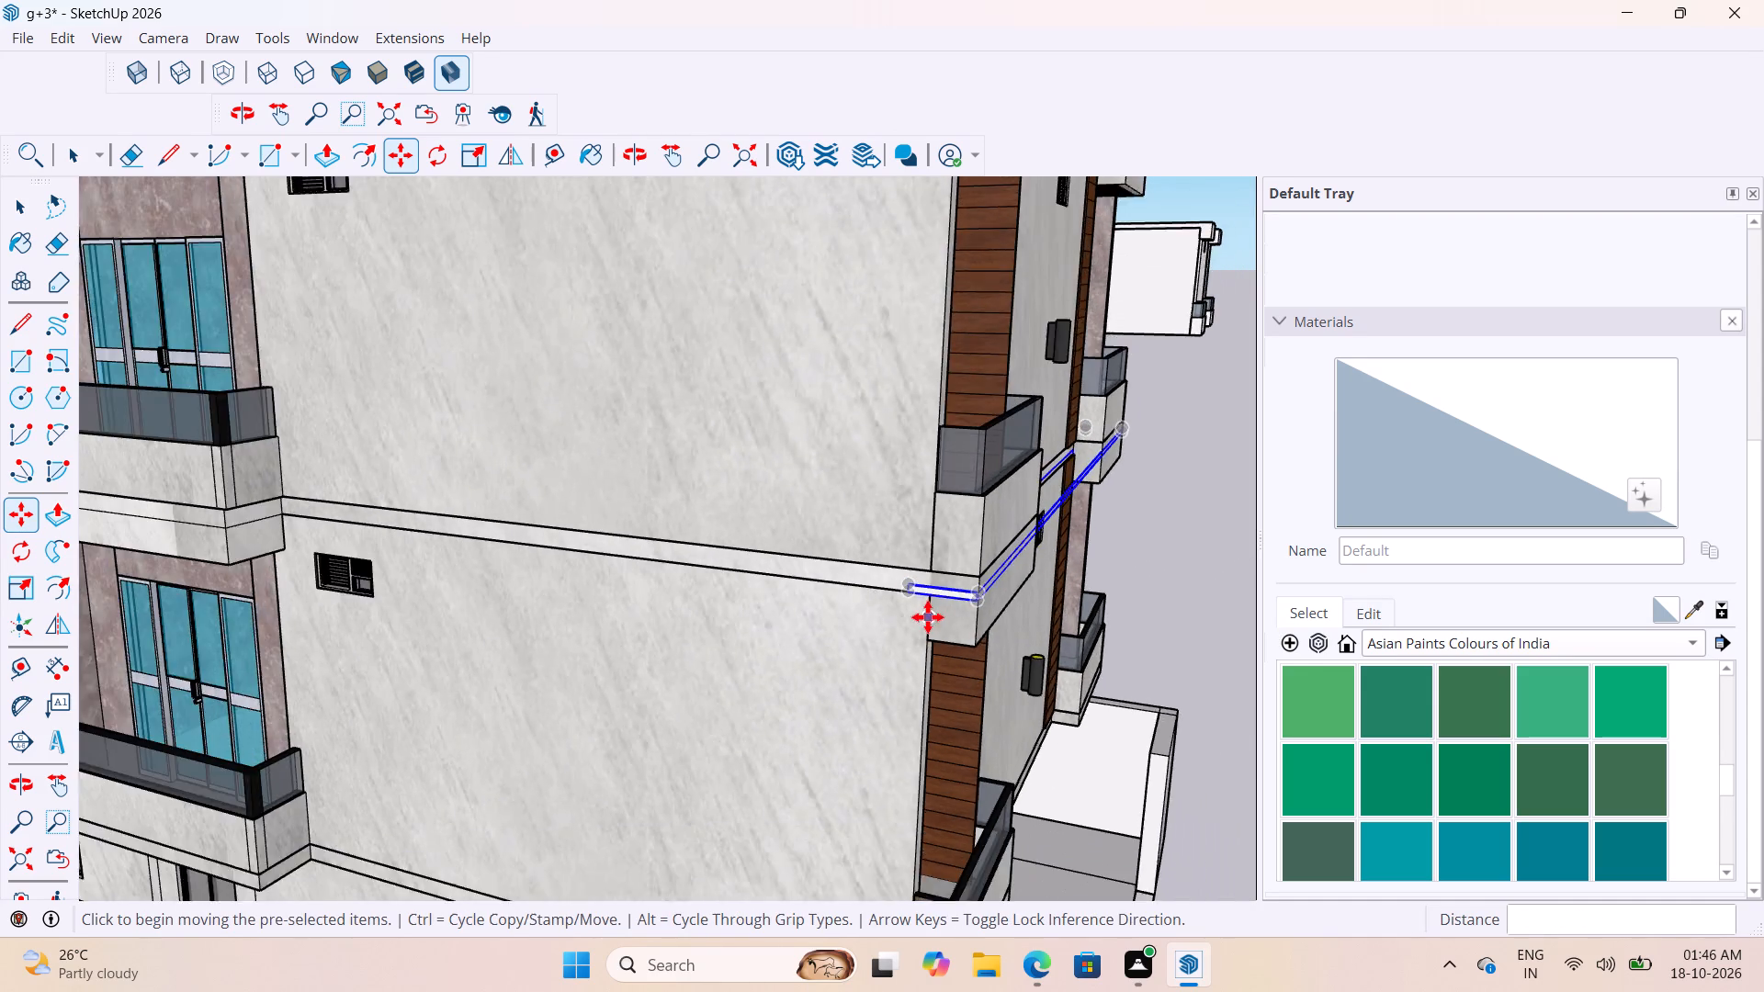
scroll(928, 617, "down", 6)
key("space")
left_click(1119, 557)
Move the strip group by its upper corner about 4 1/4" towards the vertical corner edge of the middle corner balcony.
scroll(1102, 552, "up", 4)
scroll(1095, 550, "down", 5)
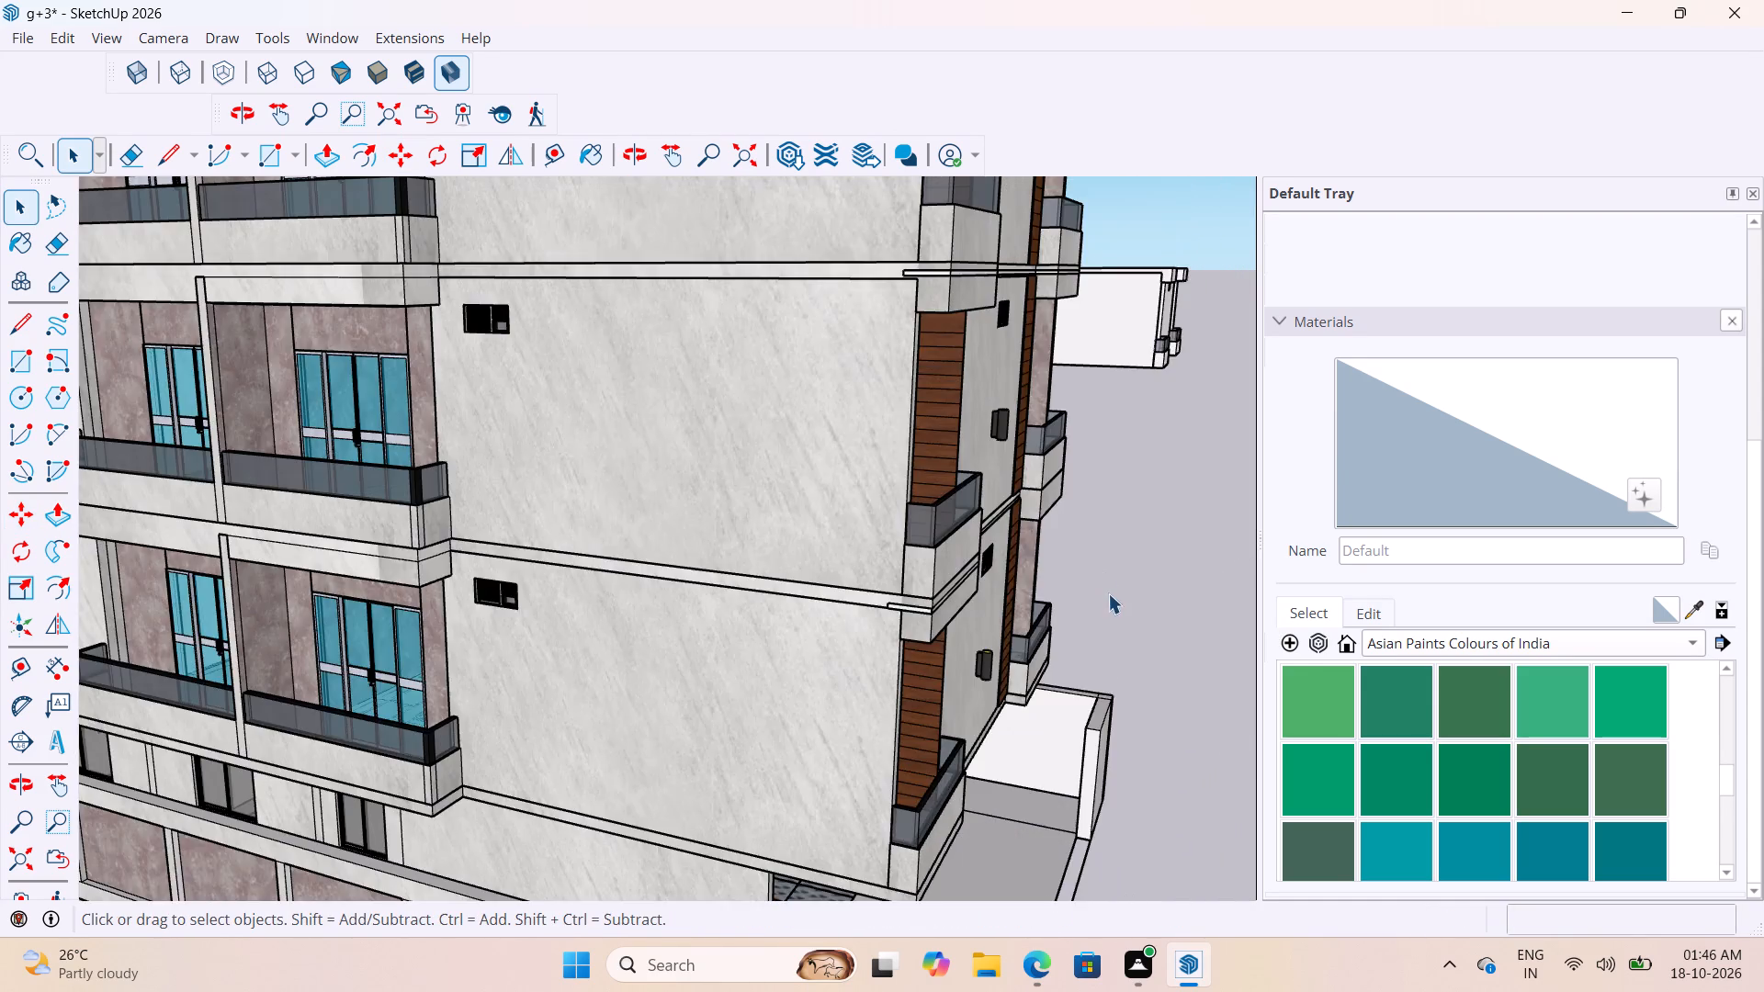
middle_click_drag(1104, 591, 944, 586)
scroll(927, 594, "up", 7)
middle_click_drag(978, 603, 911, 558)
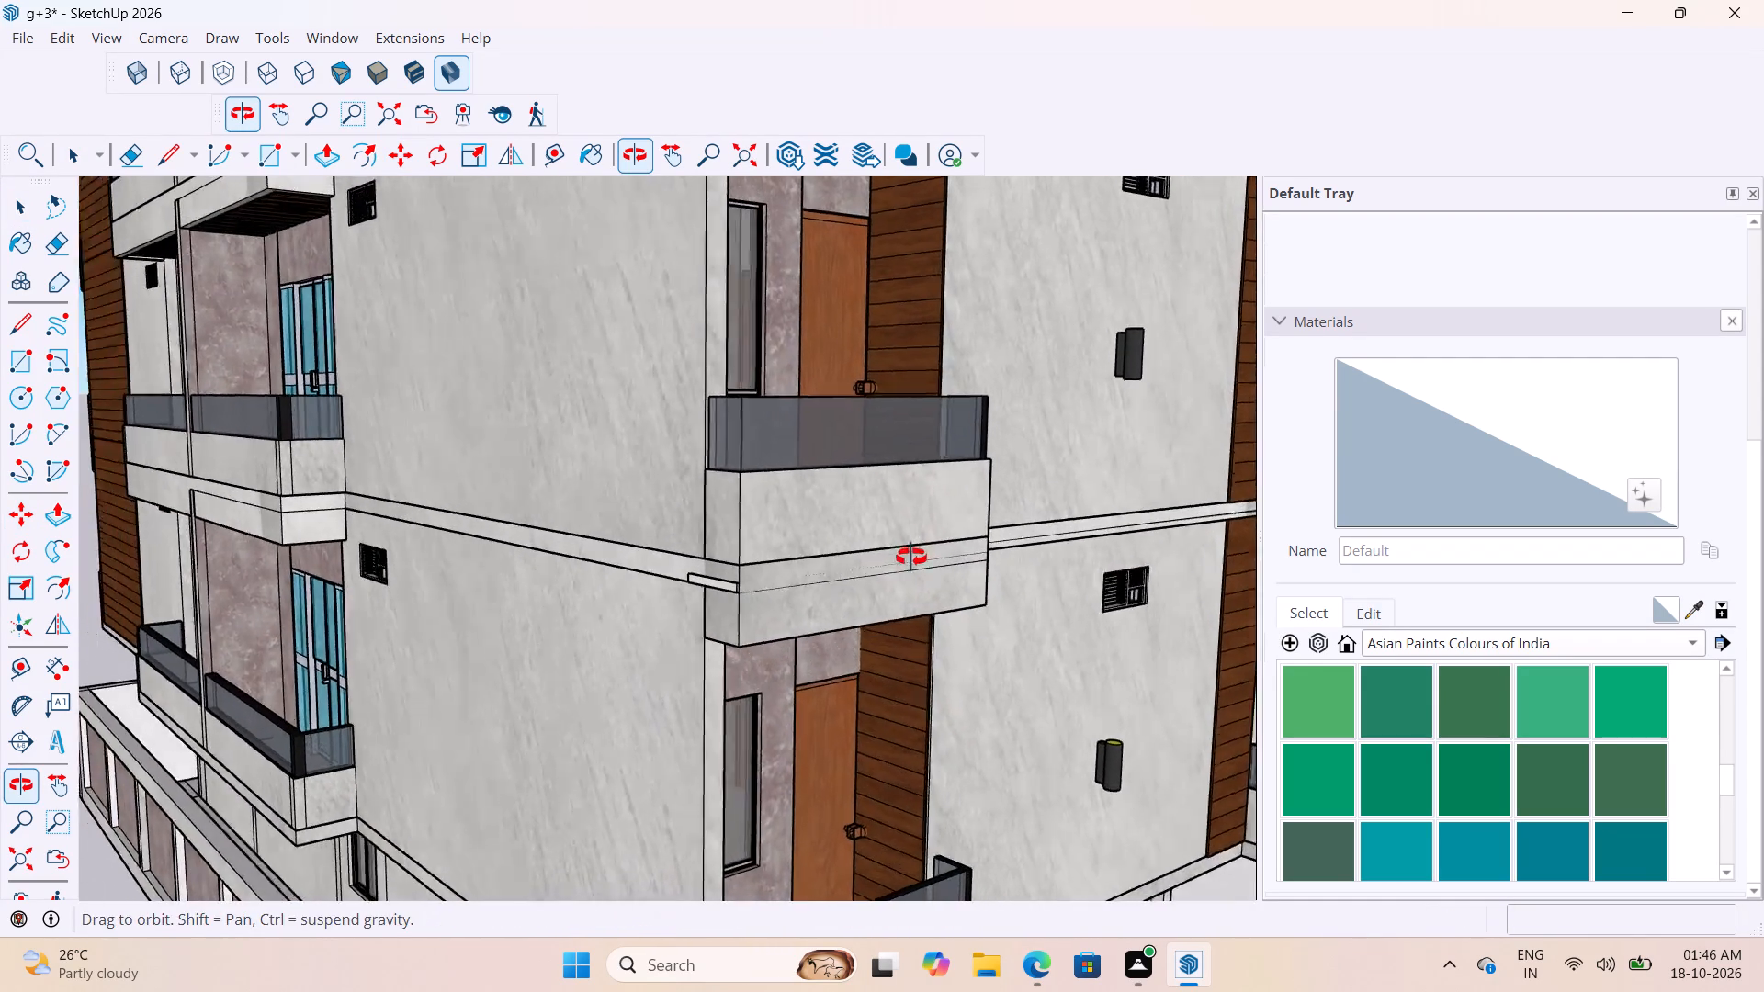
middle_click_drag(911, 558, 895, 558)
scroll(603, 564, "up", 6)
scroll(734, 591, "up", 7)
left_click(741, 585)
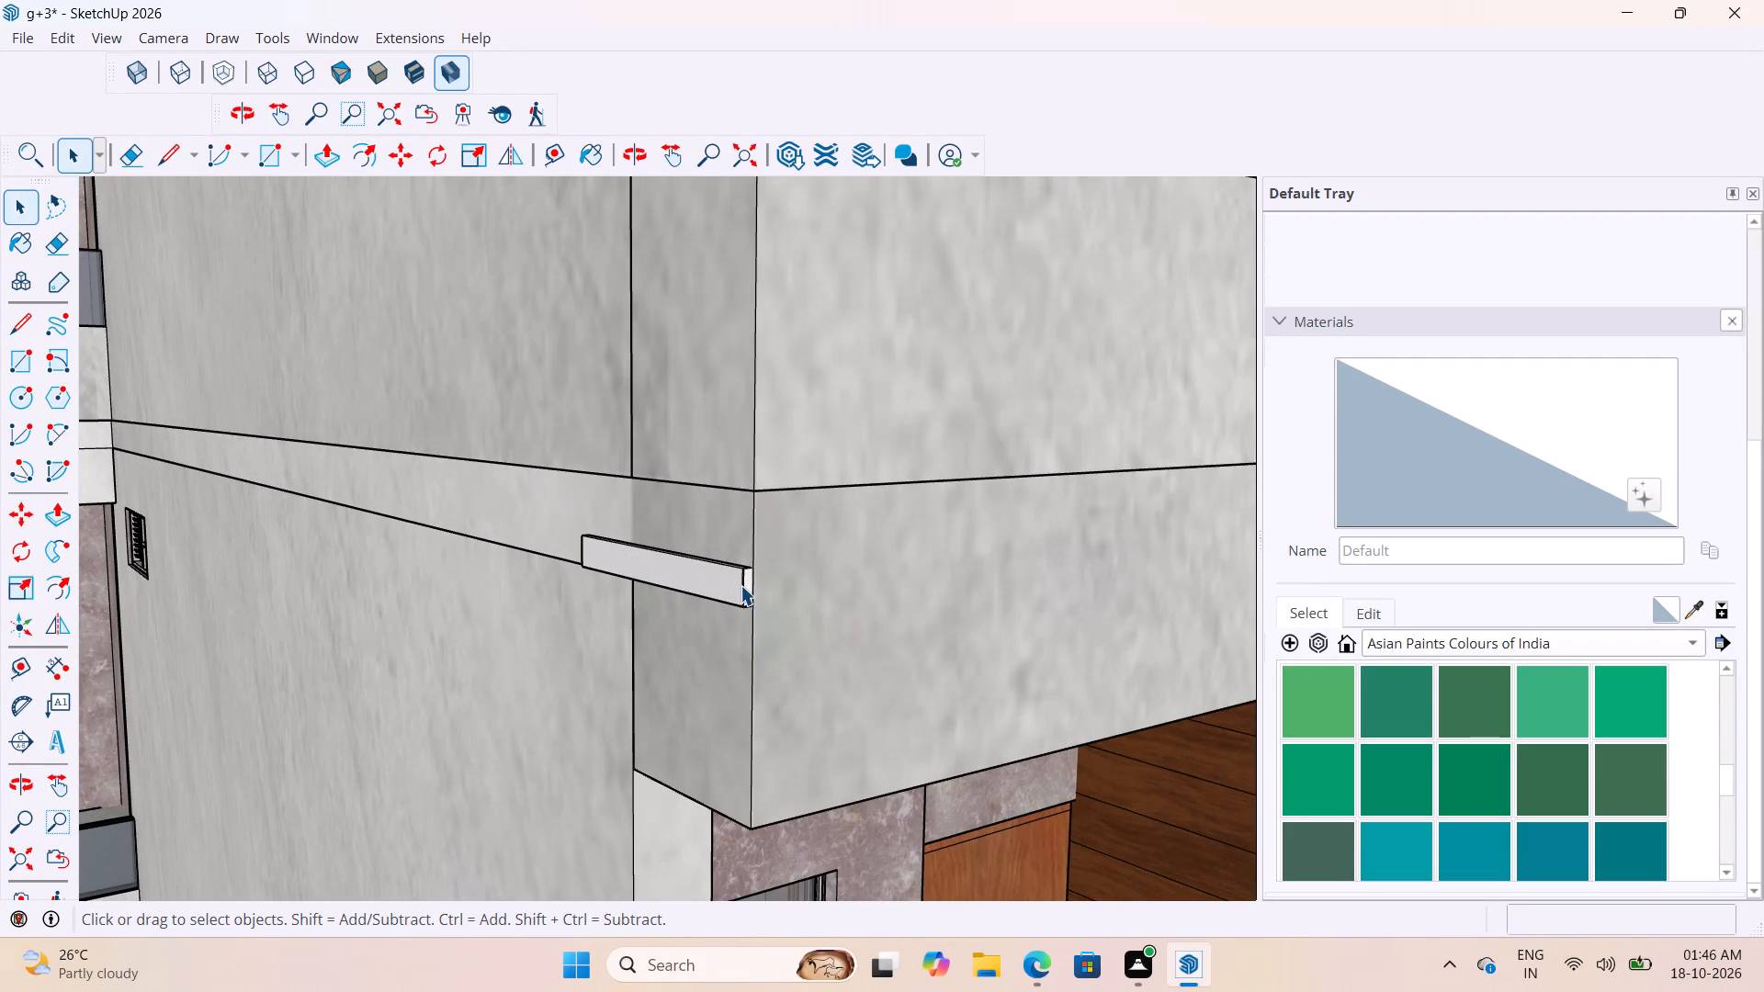
key("m")
scroll(741, 587, "up", 6)
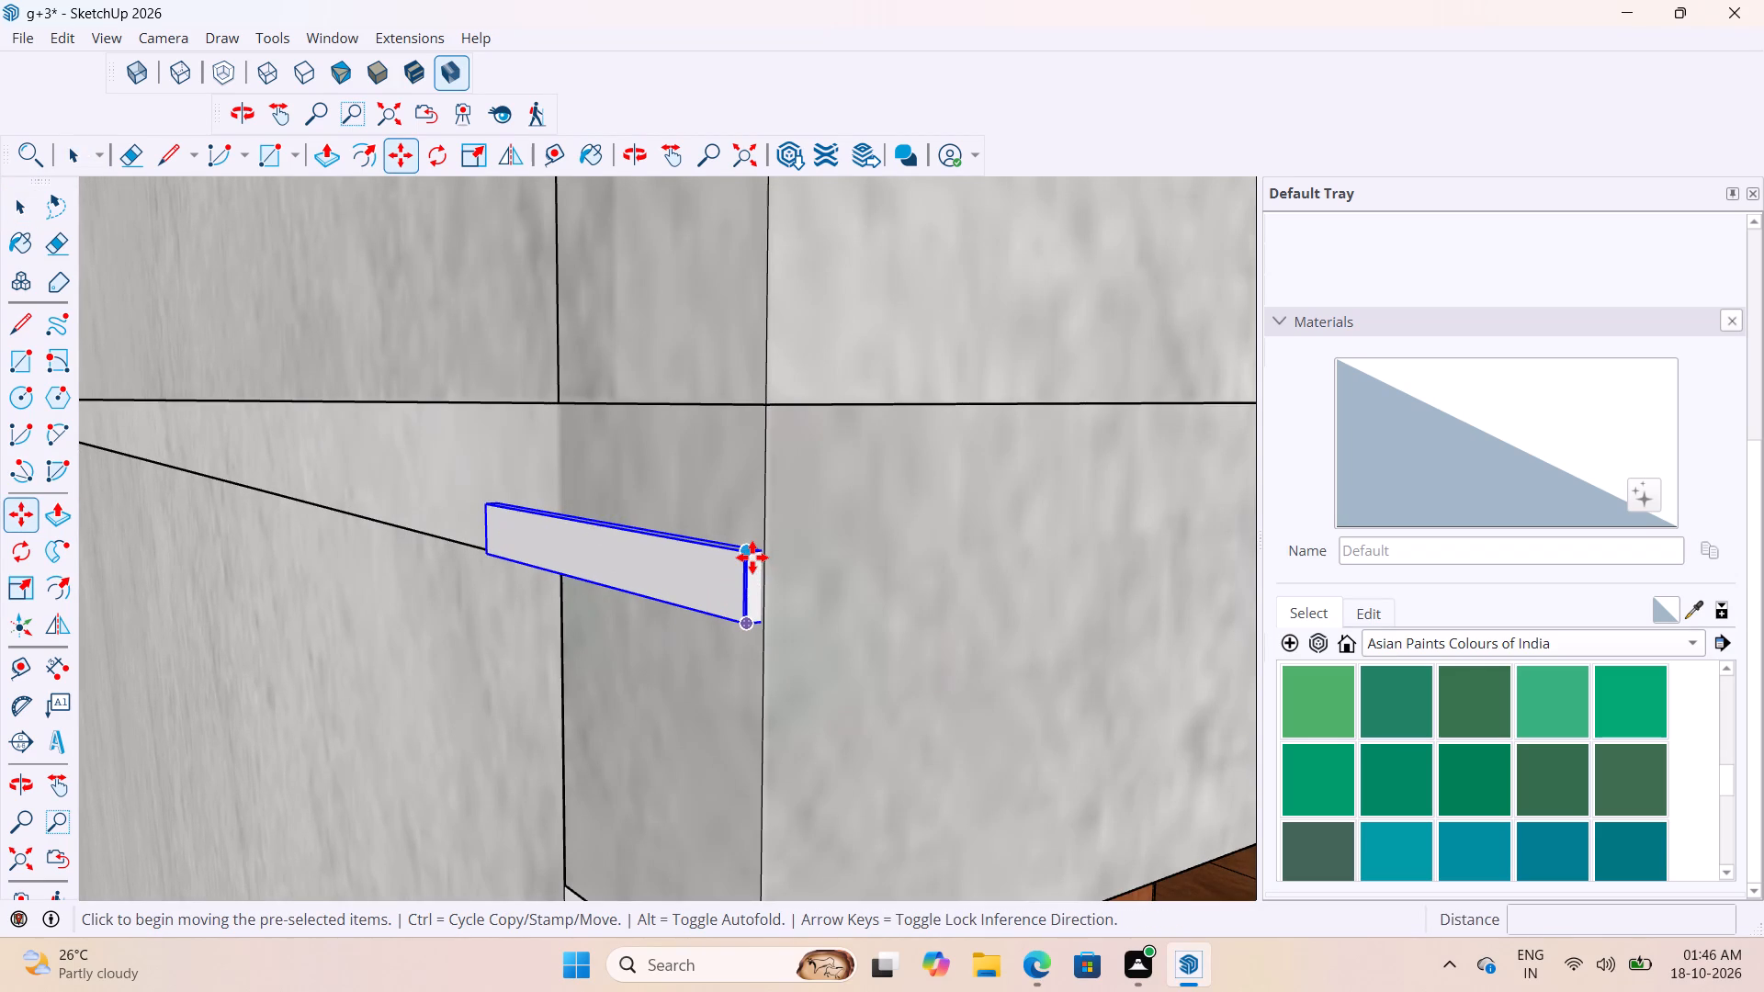
left_click(752, 558)
scroll(765, 584, "up", 2)
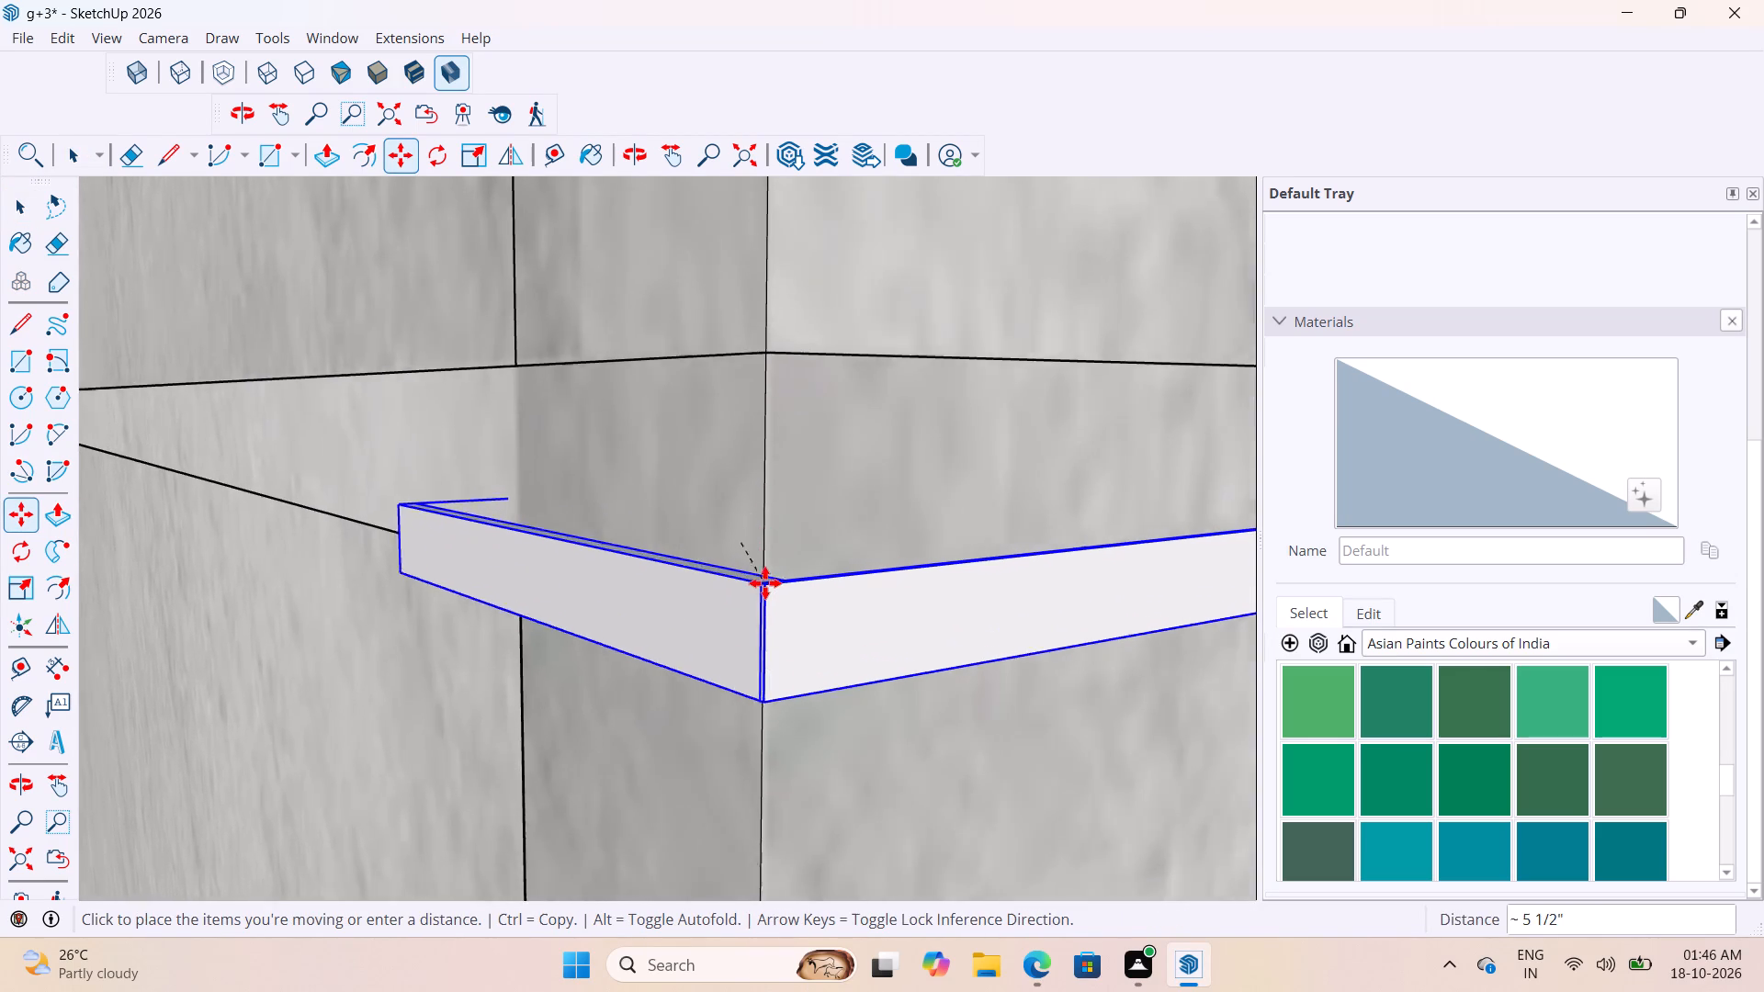
scroll(765, 583, "up", 5)
middle_click_drag(765, 583, 830, 696)
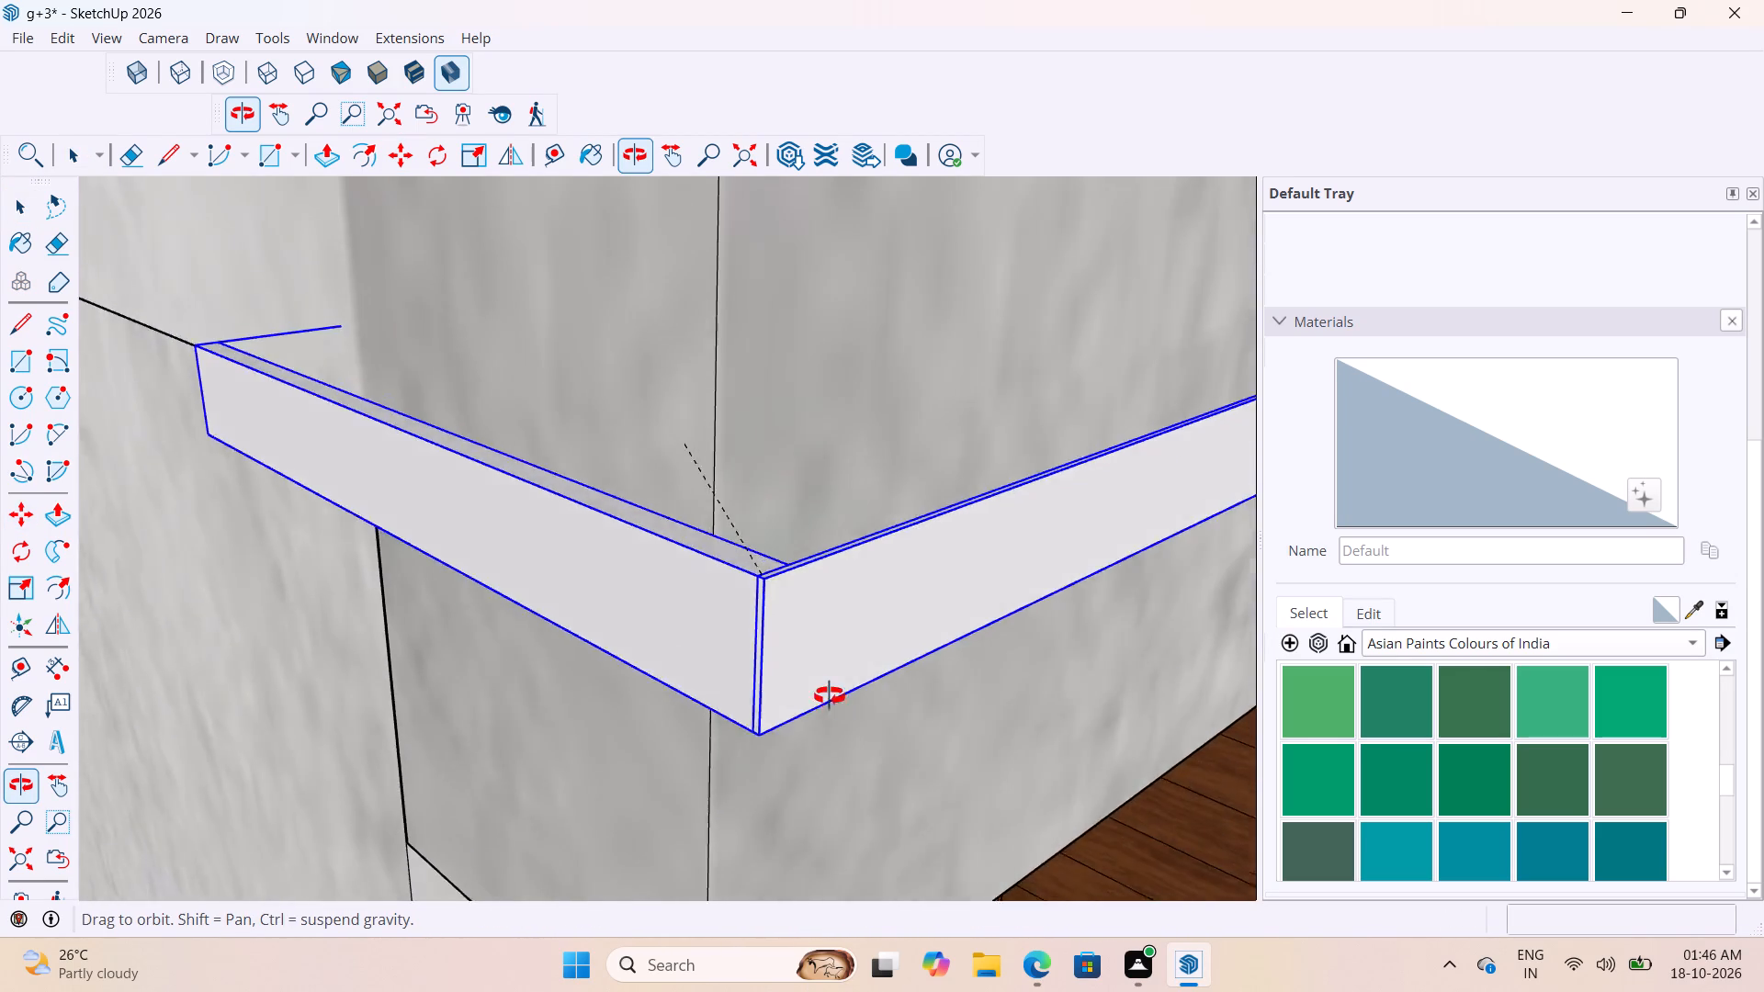
middle_click_drag(830, 696, 907, 783)
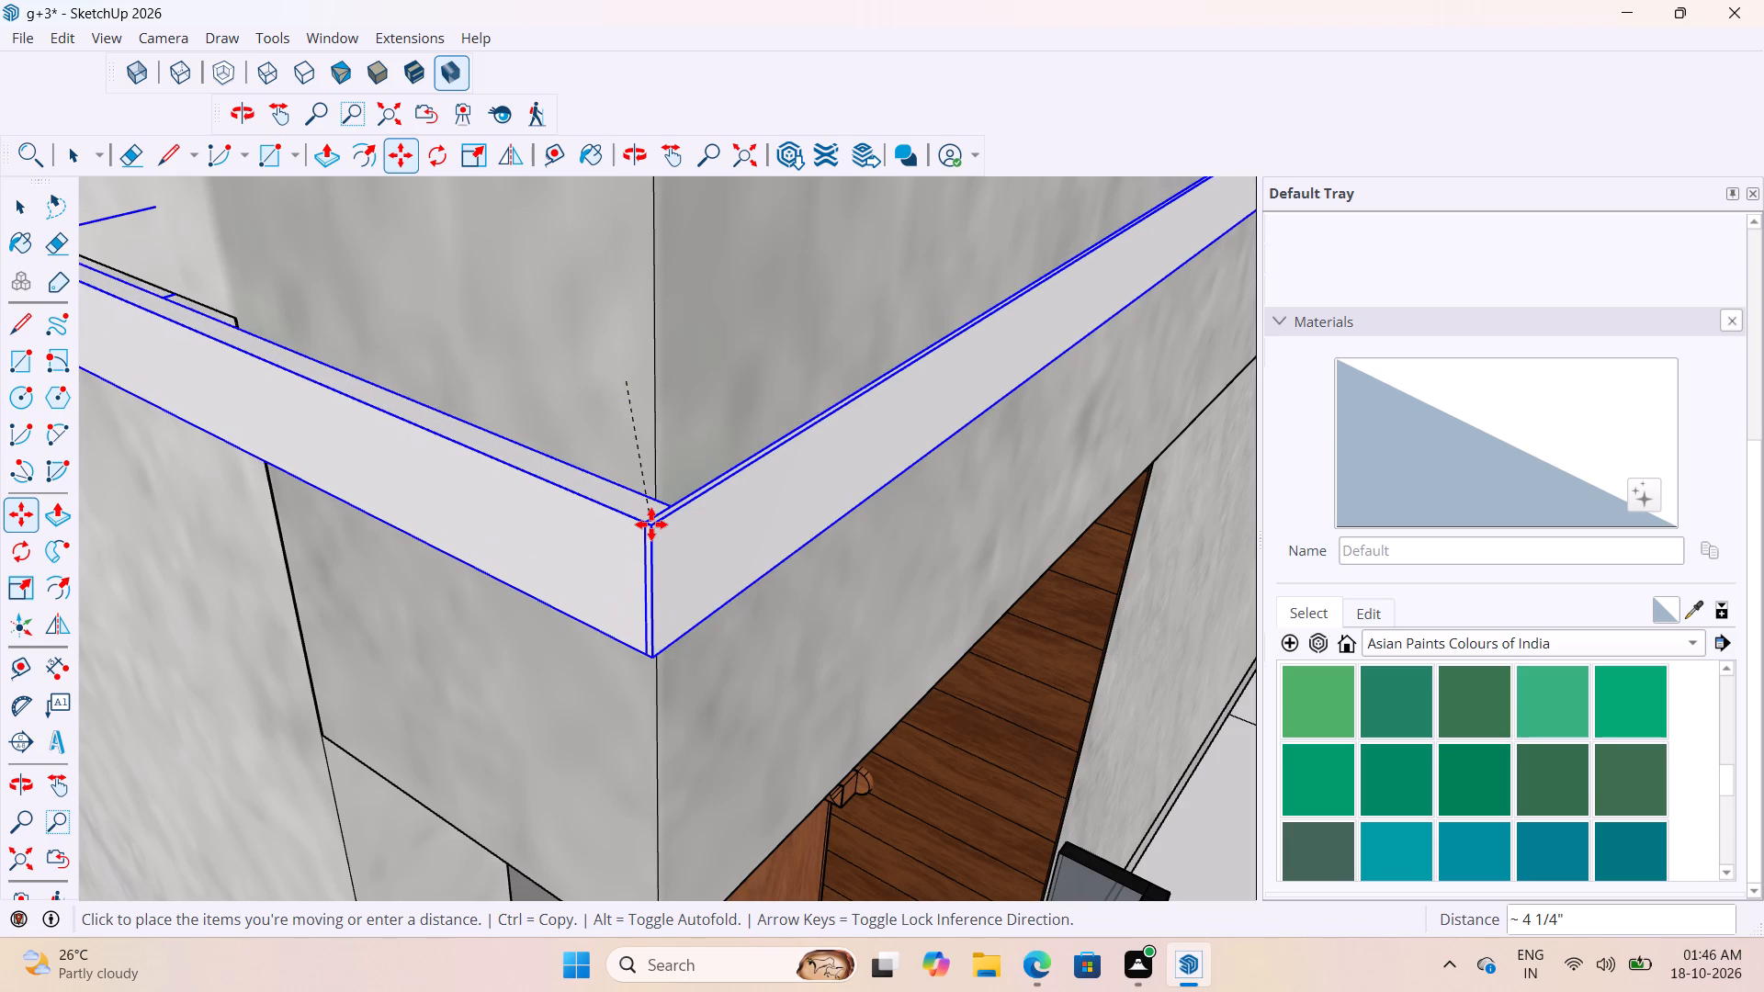
left_click(651, 524)
scroll(653, 524, "down", 4)
middle_click_drag(657, 526, 800, 606)
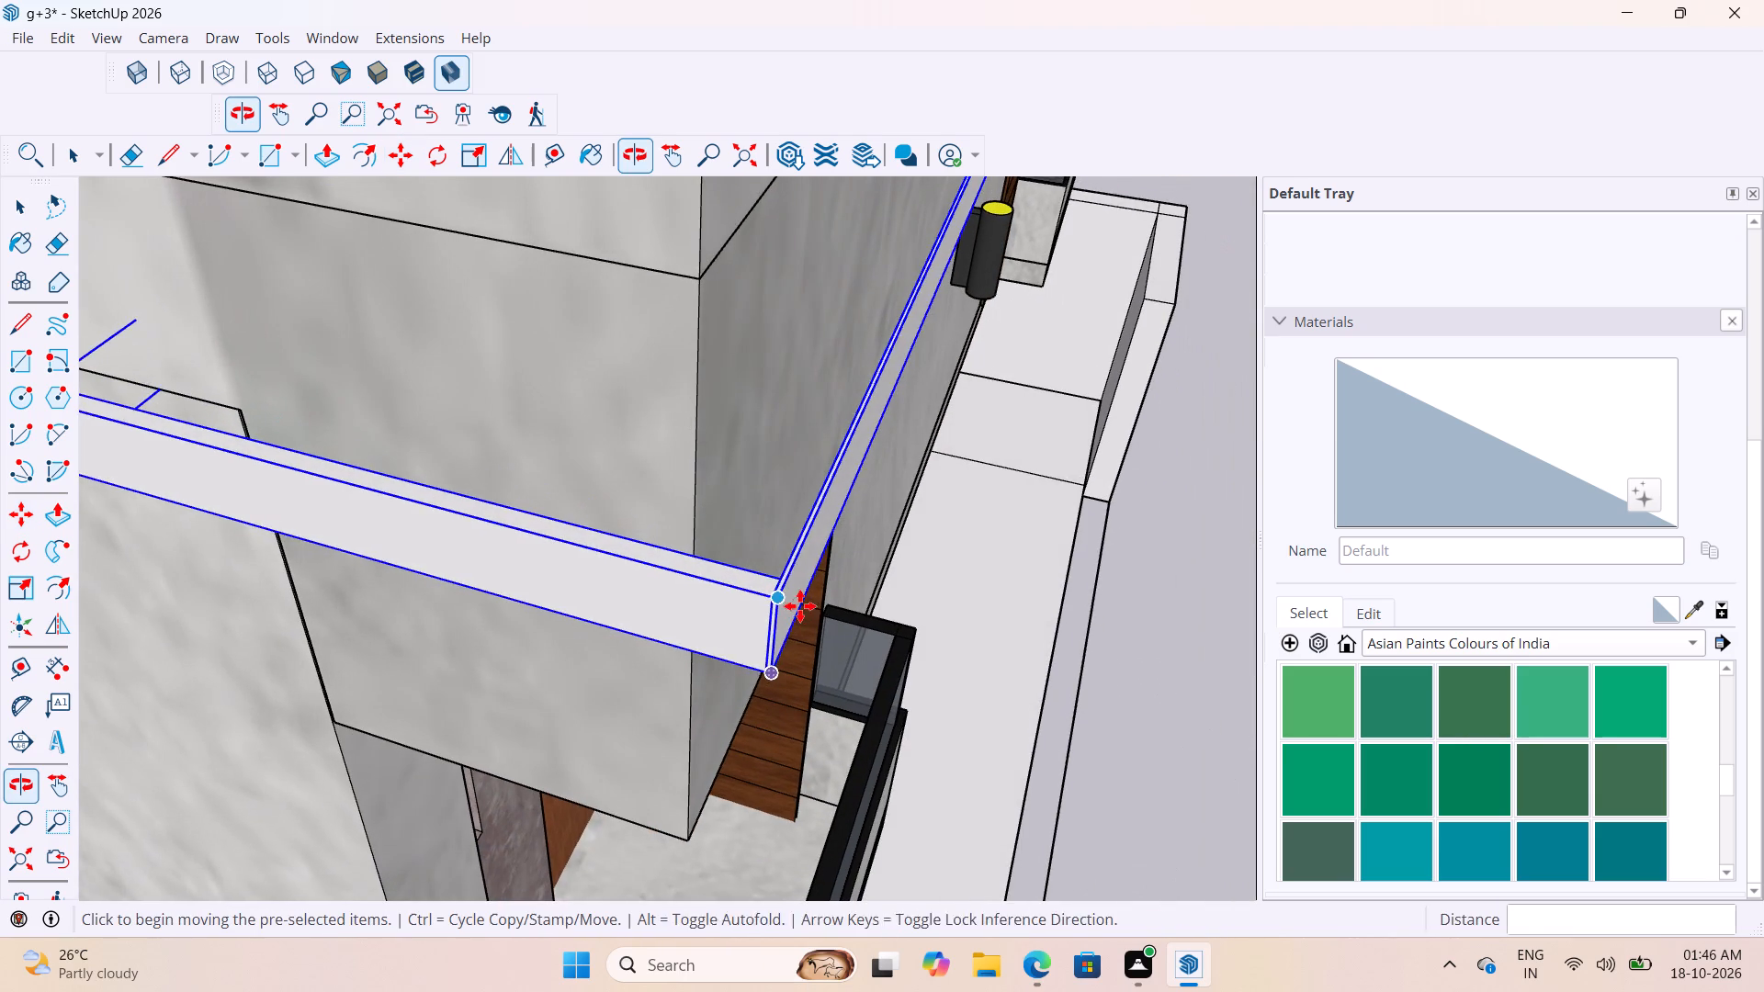
Move the strip group by its upper inner corner about 5 3/8" onto the middle corner balcony's vertical corner edge.
scroll(786, 605, "up", 2)
key("m")
scroll(775, 569, "up", 3)
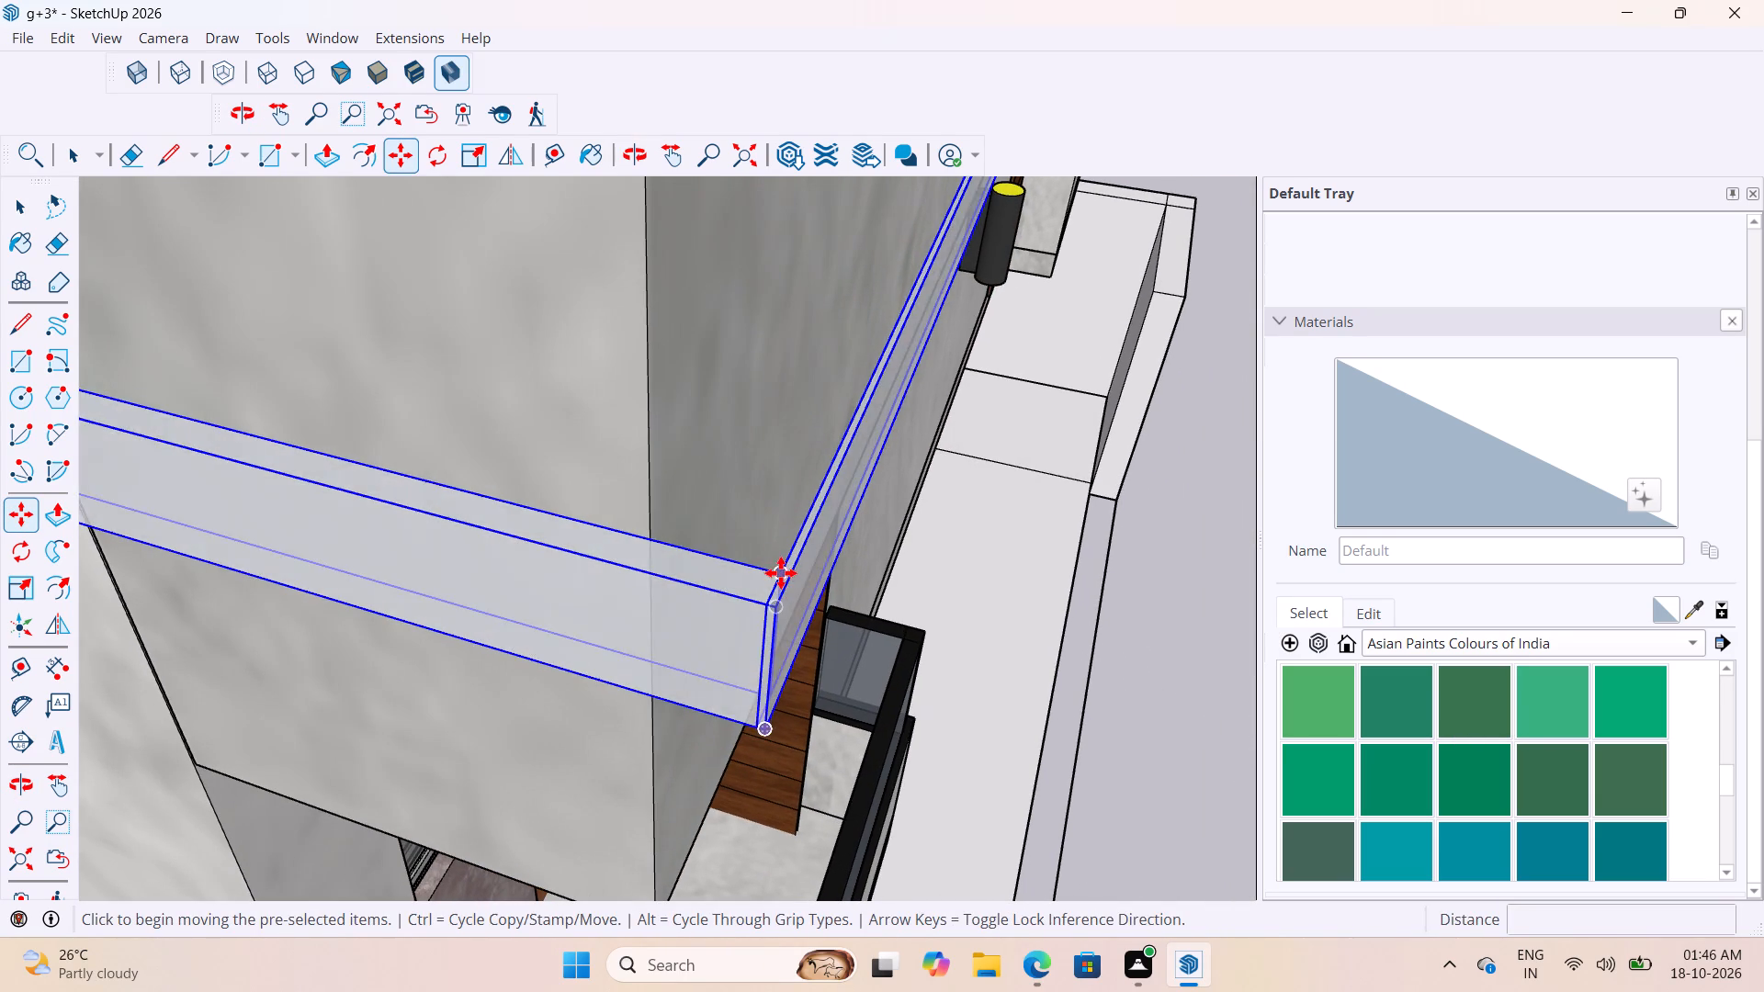
left_click(781, 572)
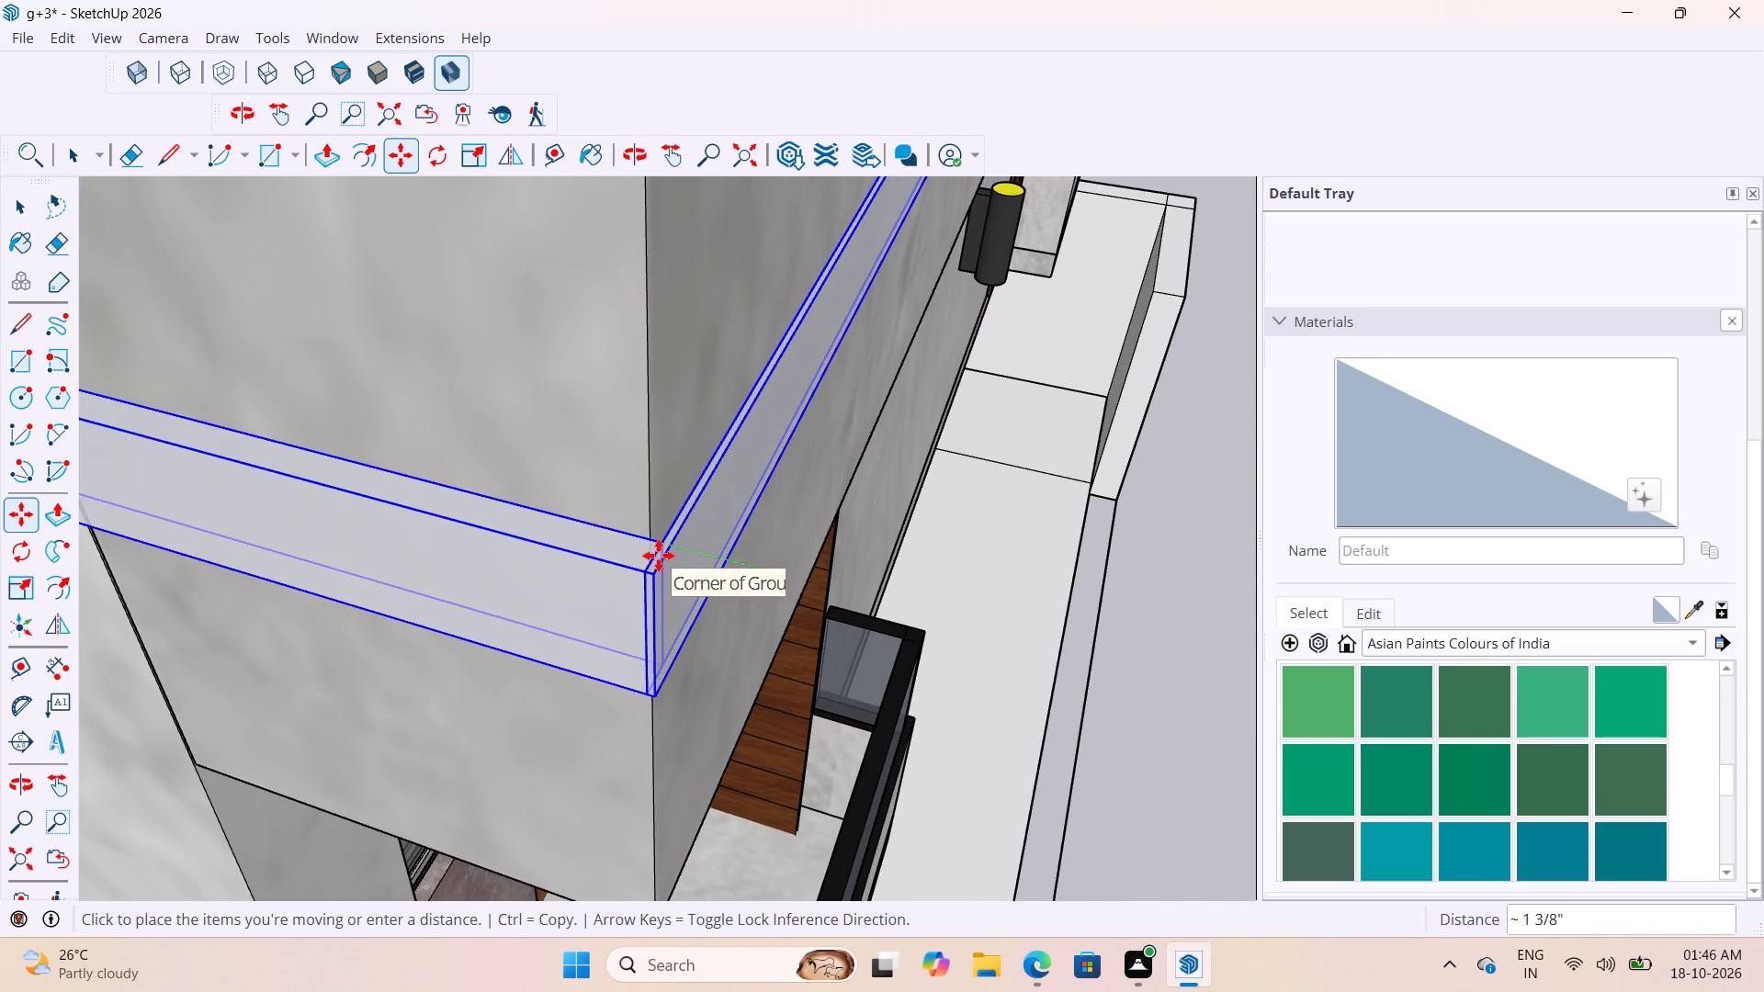
scroll(654, 559, "up", 5)
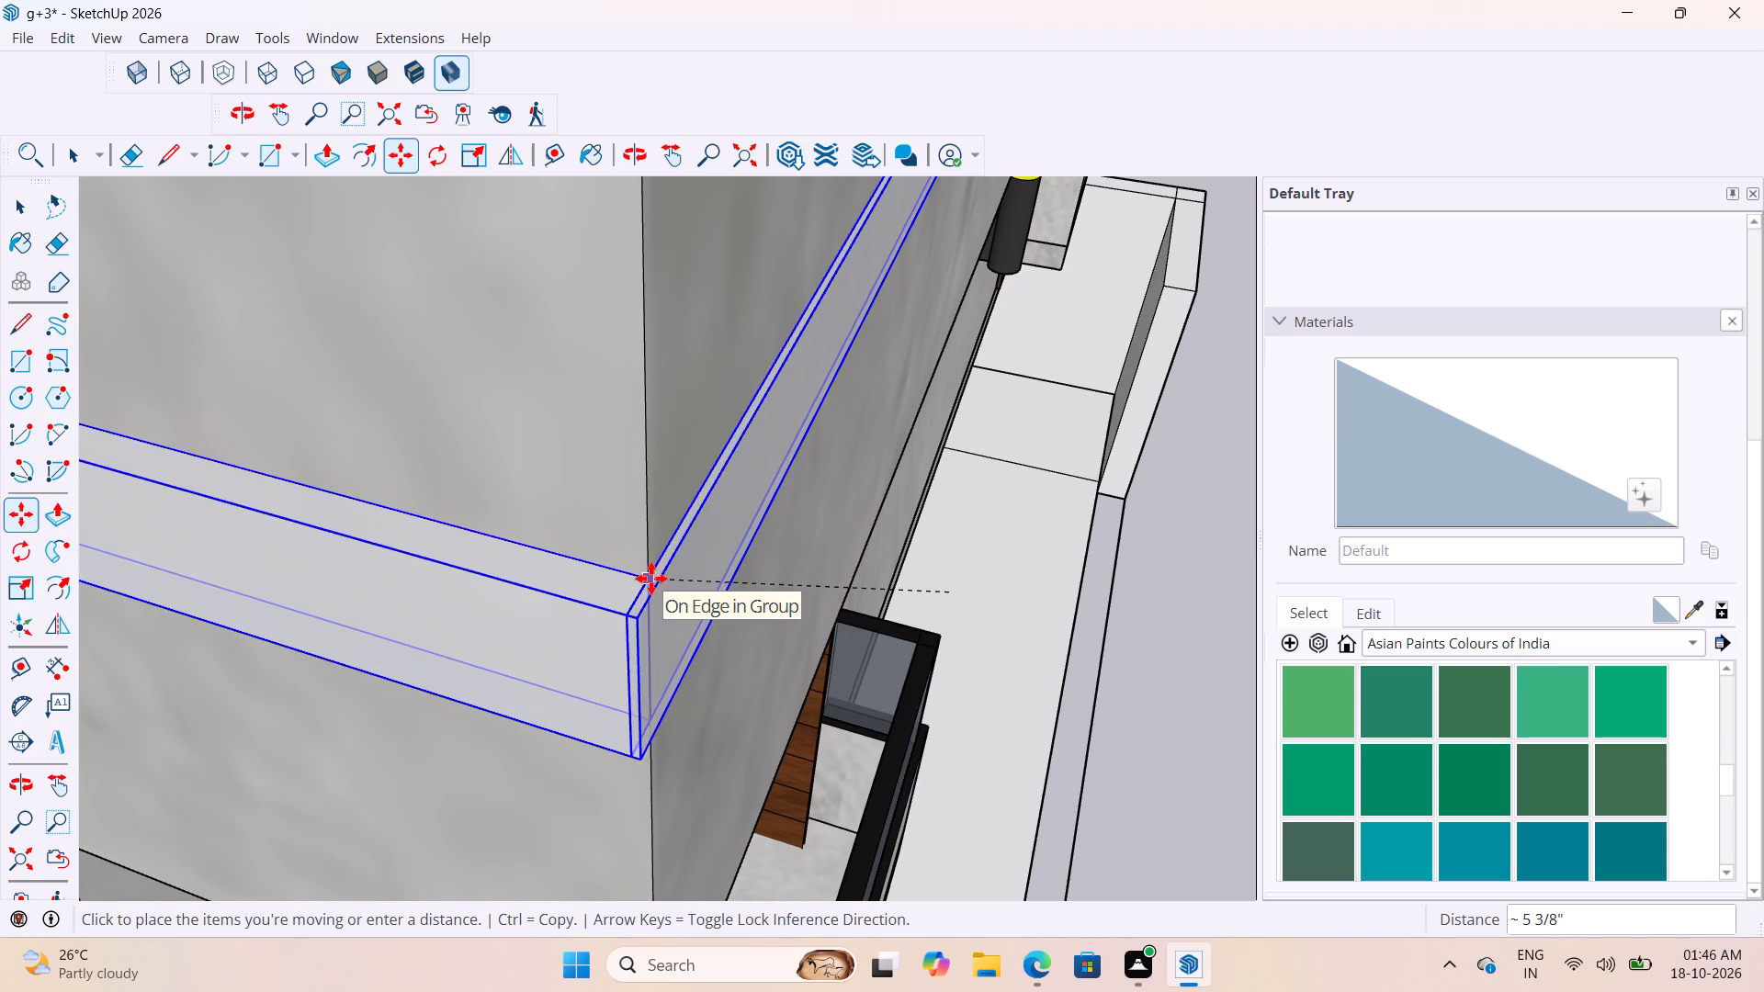
left_click(651, 578)
scroll(706, 591, "down", 20)
scroll(706, 591, "down", 7)
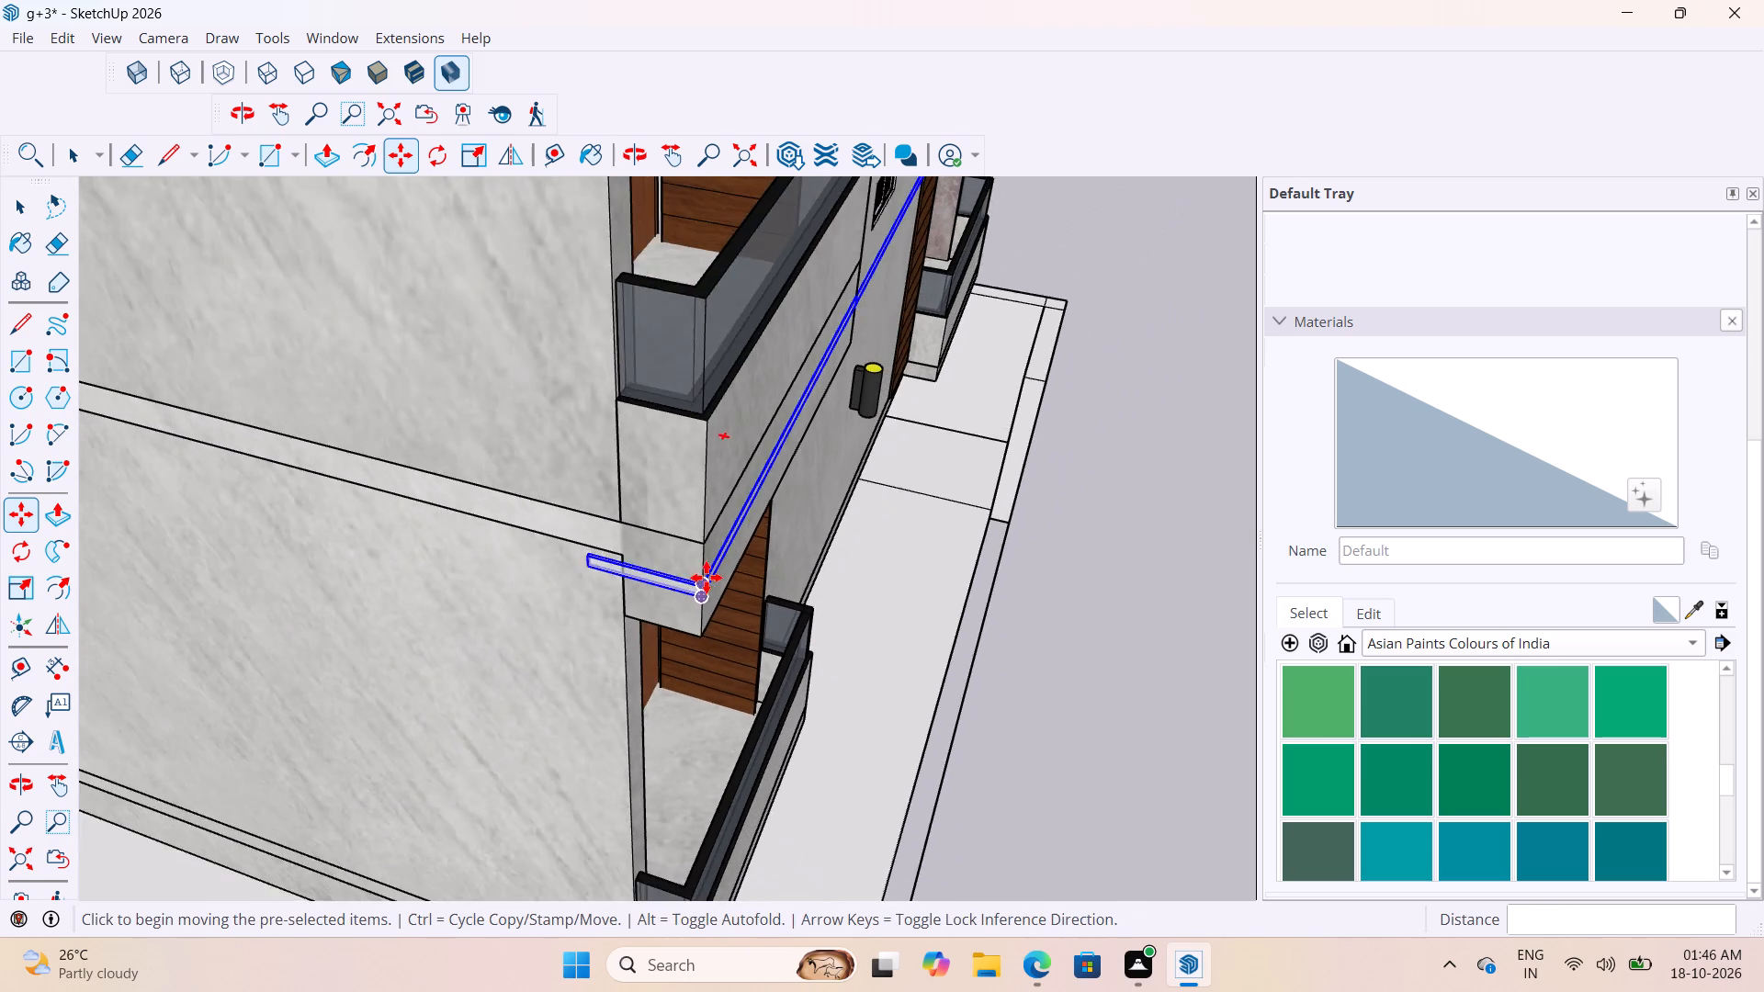
scroll(707, 577, "down", 9)
key("space")
left_click(1044, 679)
Examine how the placed strip sits on the middle corner balcony and side facade compared with the strip one floor above.
scroll(1002, 716, "down", 5)
middle_click_drag(963, 714, 777, 612)
scroll(776, 628, "up", 7)
scroll(808, 707, "down", 4)
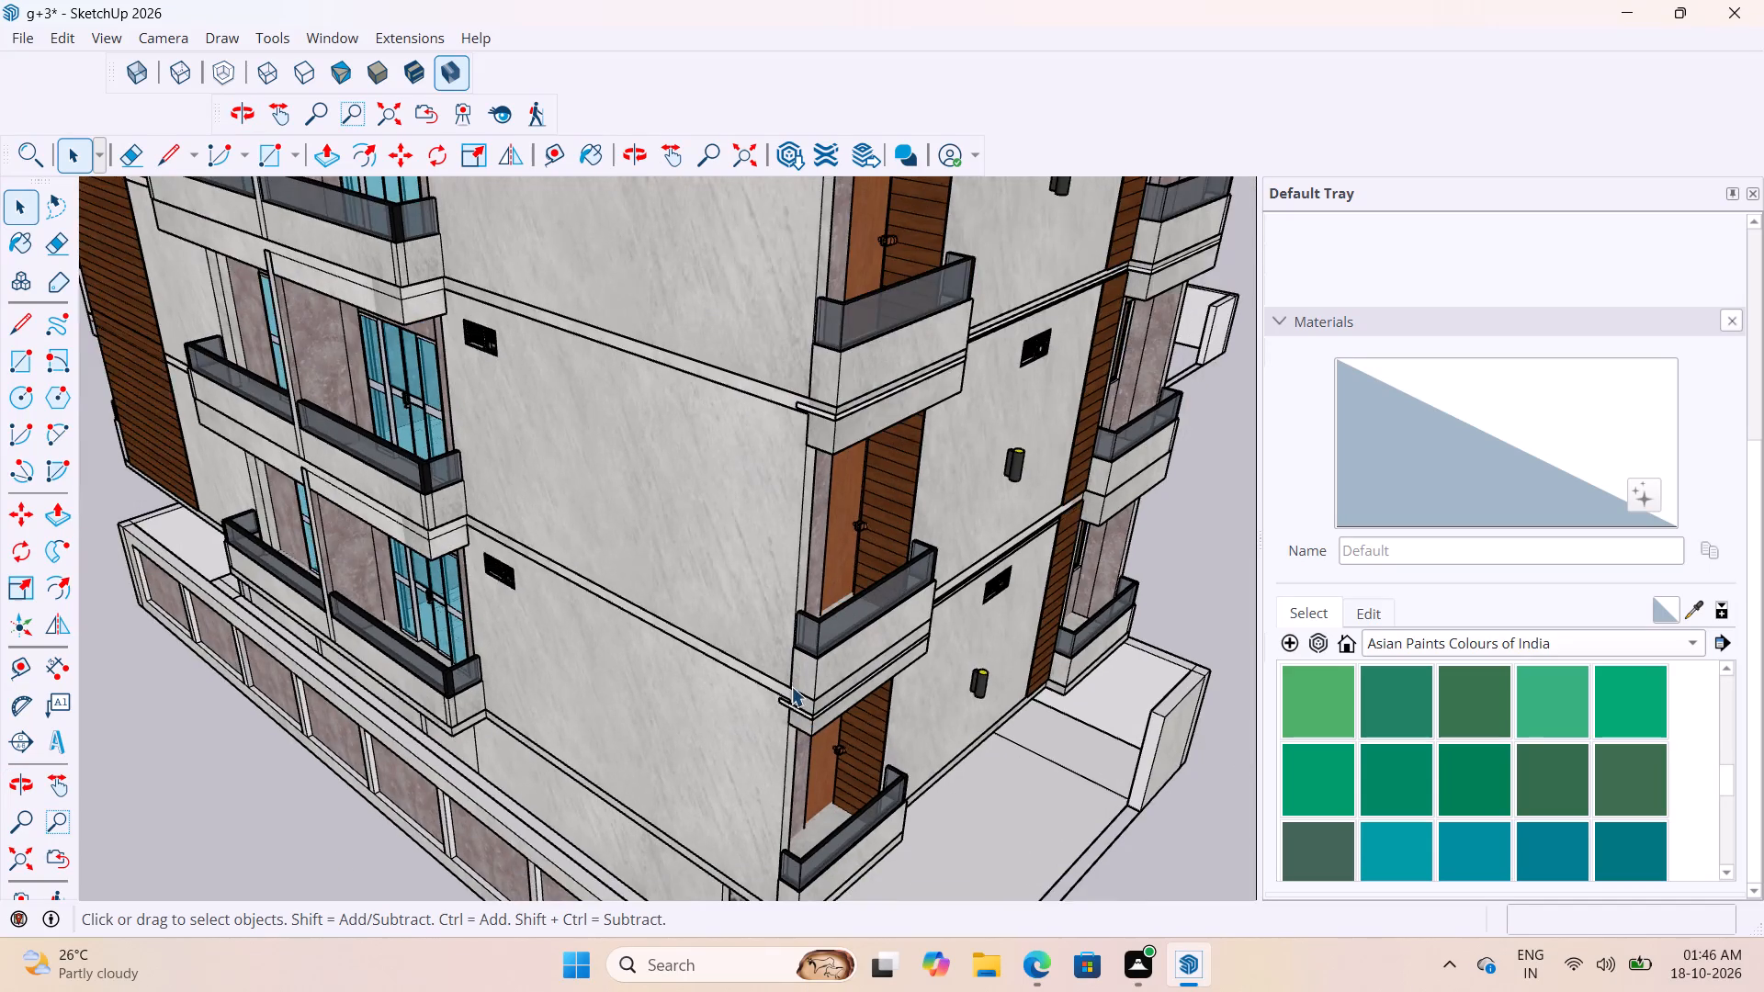
middle_click_drag(792, 678, 944, 636)
scroll(860, 664, "up", 7)
scroll(864, 687, "down", 9)
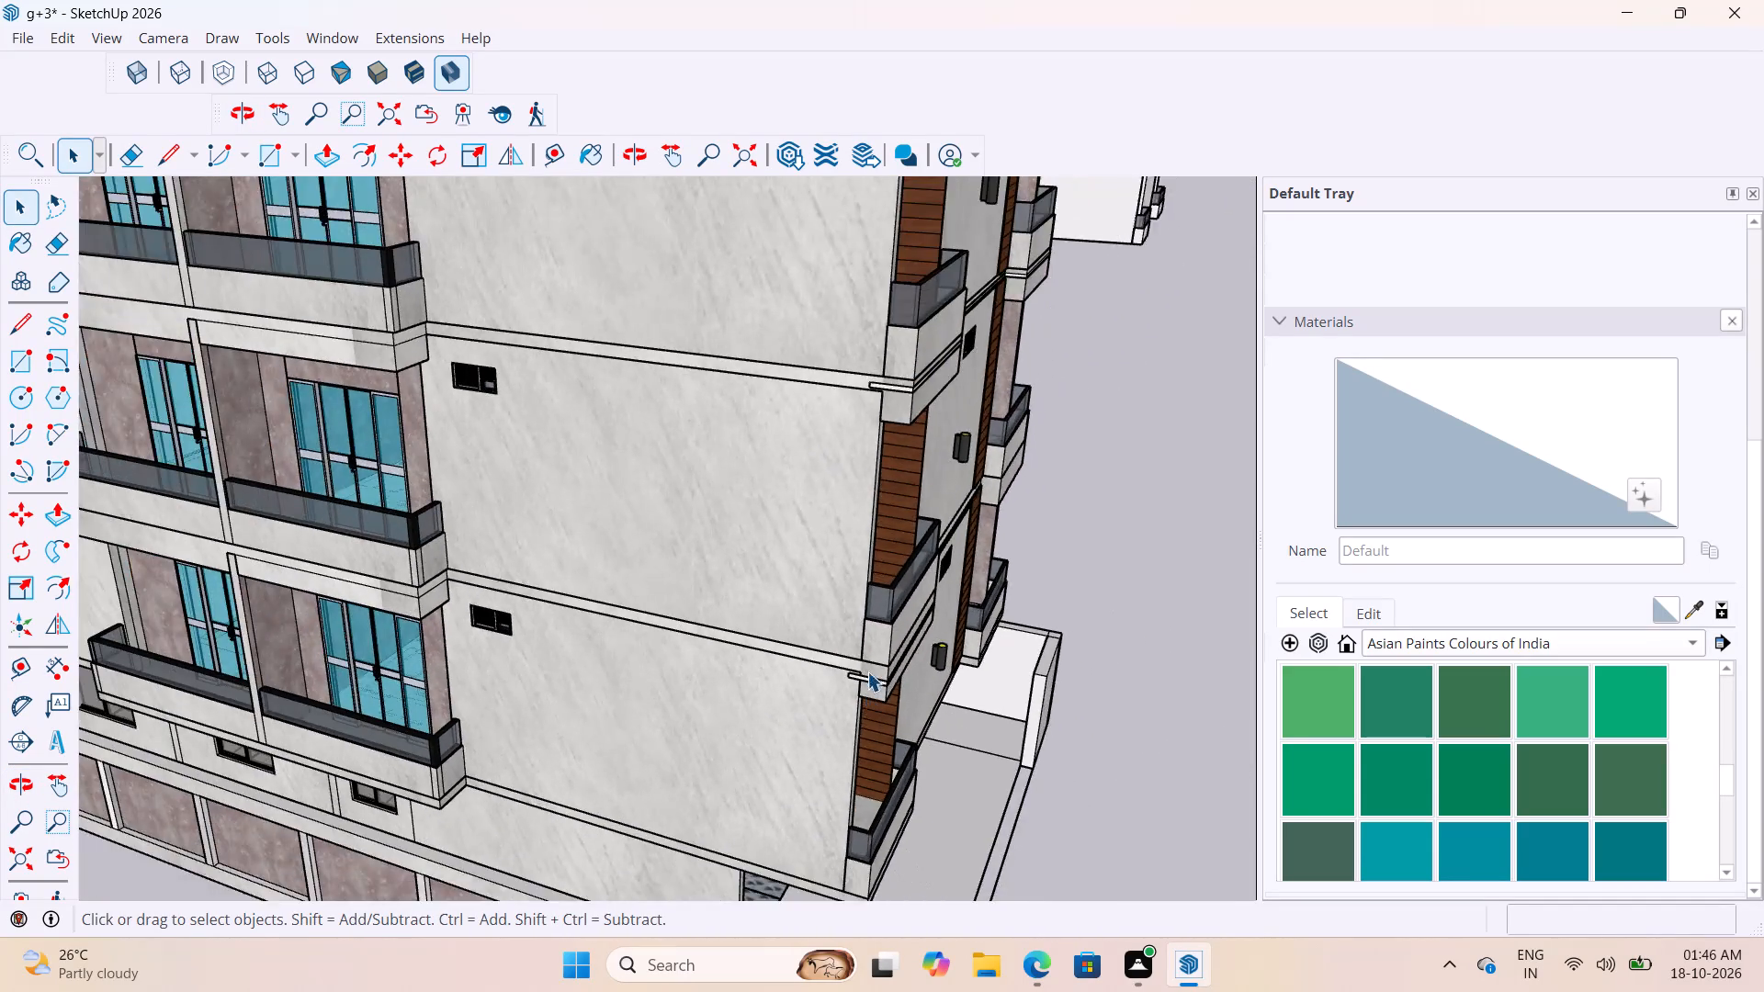
middle_click_drag(851, 650, 382, 582)
scroll(579, 709, "up", 3)
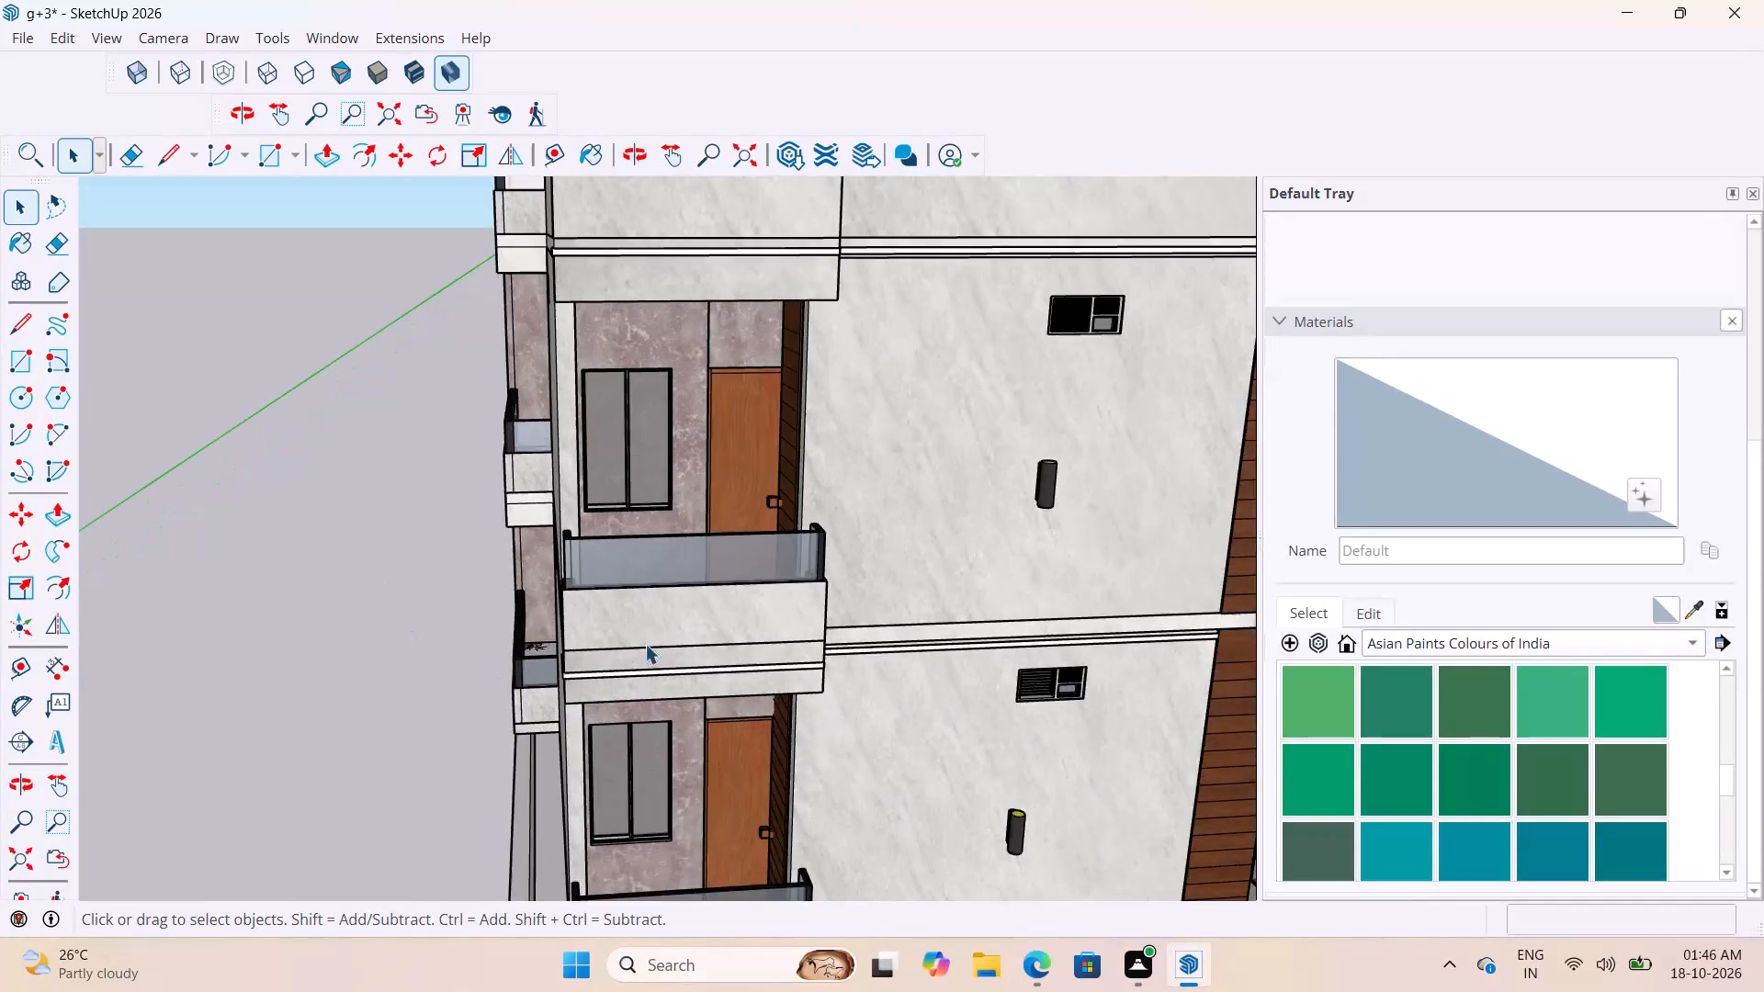
scroll(645, 644, "up", 3)
middle_click_drag(674, 646, 1102, 652)
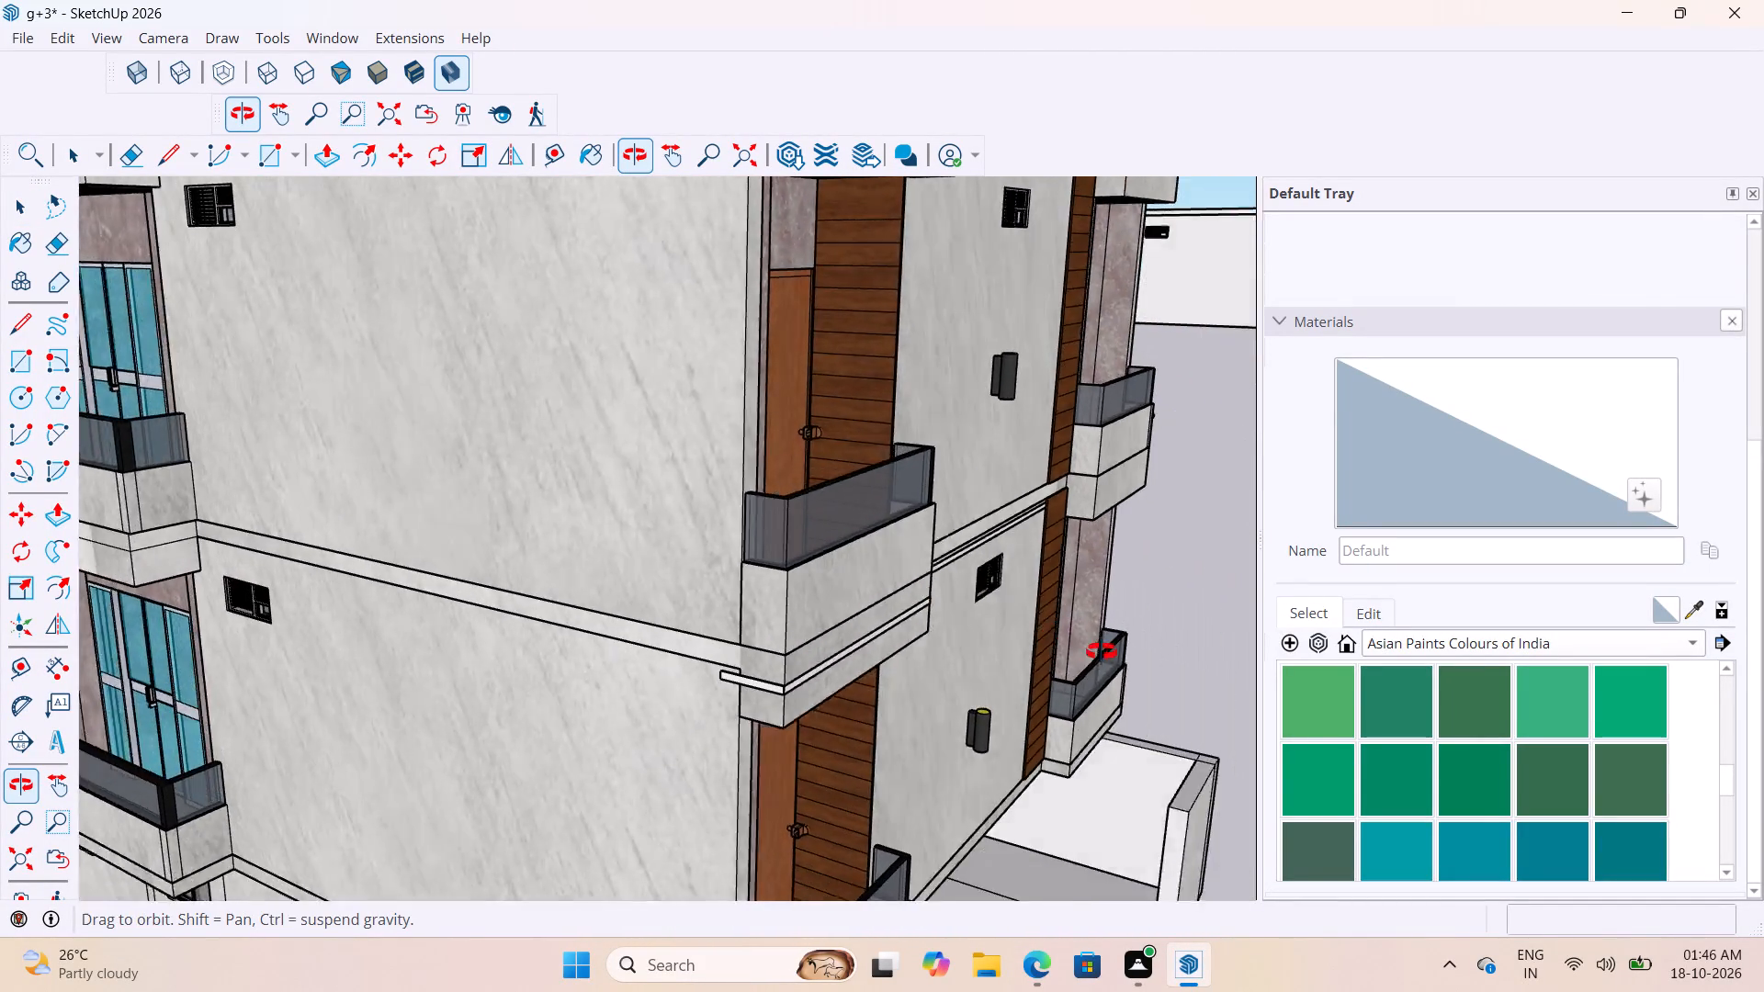
middle_click_drag(1102, 652, 1119, 656)
scroll(829, 669, "up", 9)
scroll(797, 722, "down", 9)
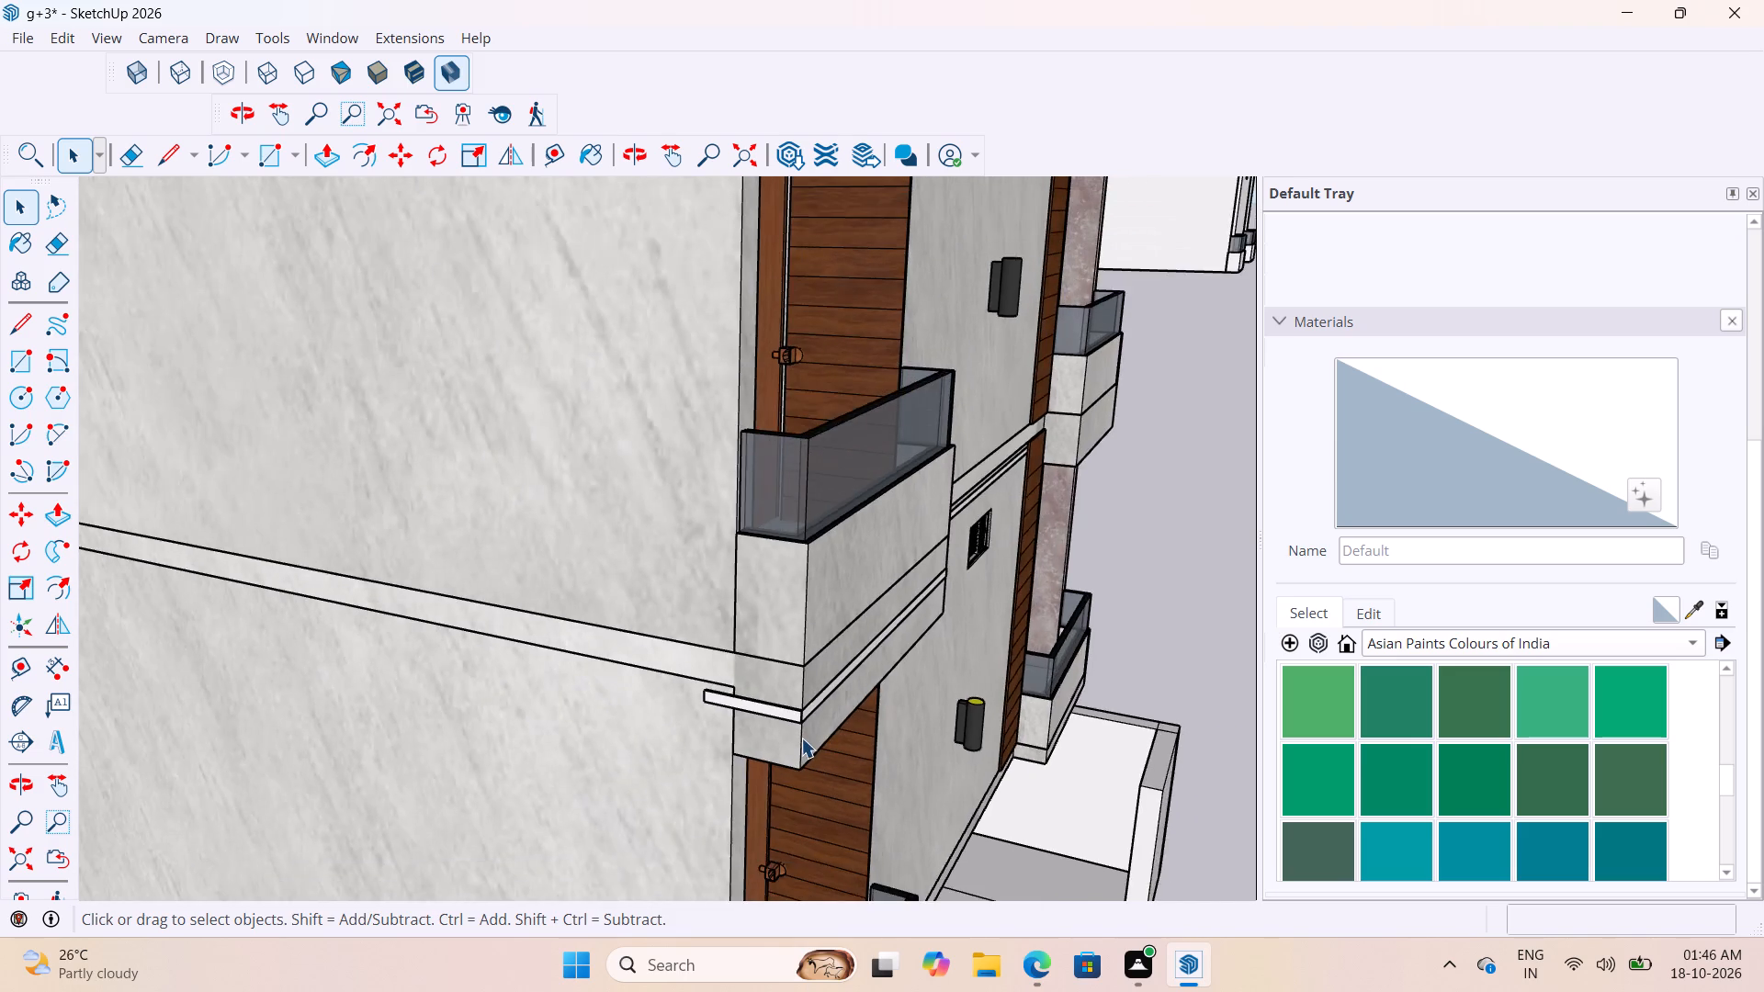
scroll(801, 738, "down", 5)
scroll(792, 322, "up", 10)
scroll(793, 325, "down", 5)
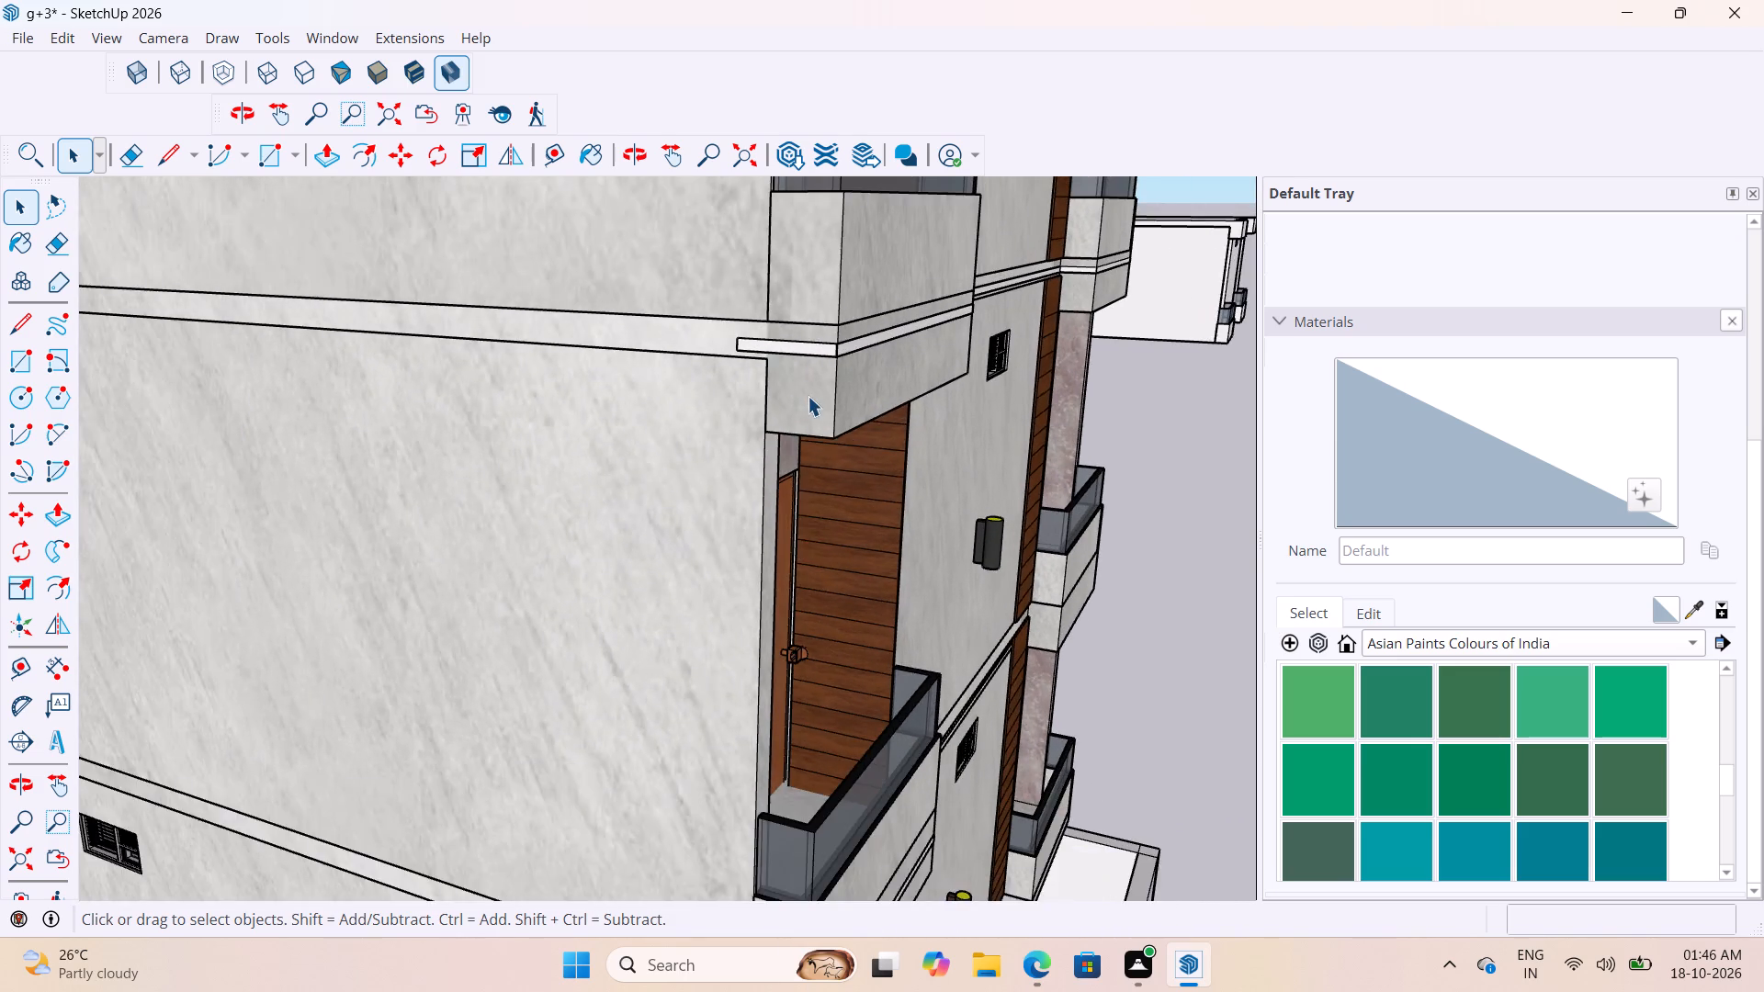
Move the strip group on the middle corner balcony up about 5 9/16" from its lower corner, along the balcony's vertical corner edge.
scroll(808, 393, "down", 5)
scroll(808, 395, "up", 3)
scroll(808, 390, "down", 5)
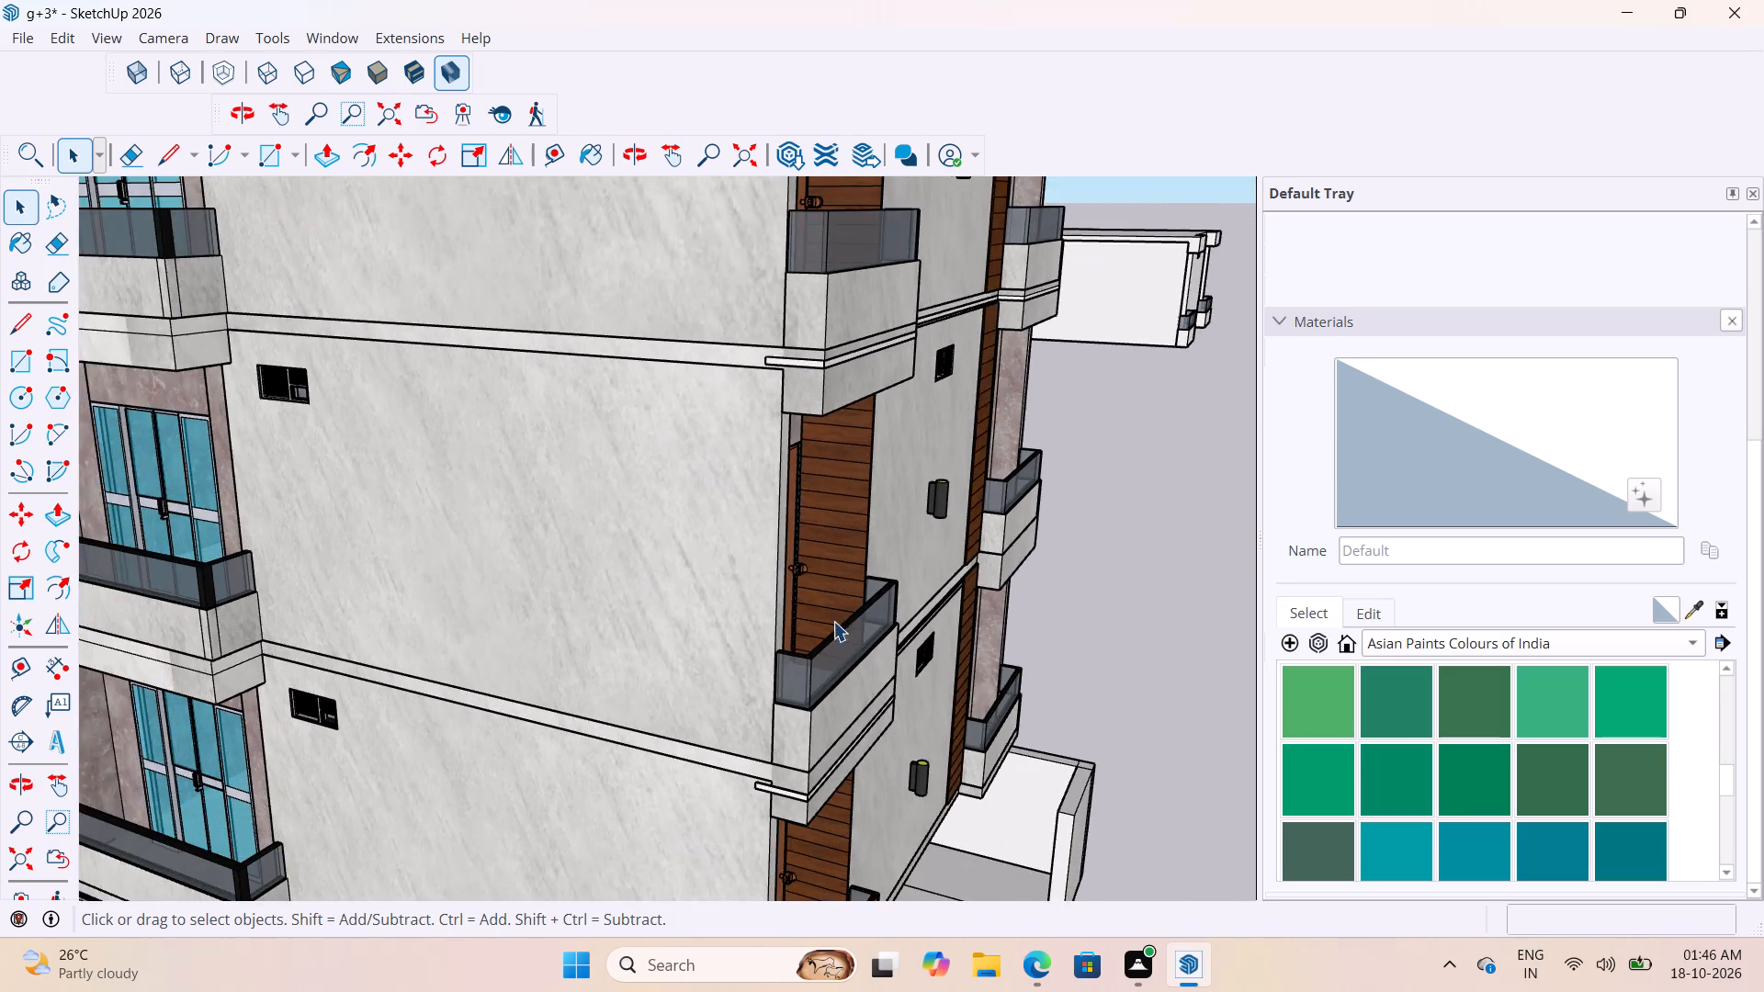
scroll(841, 653, "up", 3)
scroll(824, 502, "down", 5)
scroll(837, 808, "up", 2)
scroll(829, 629, "down", 5)
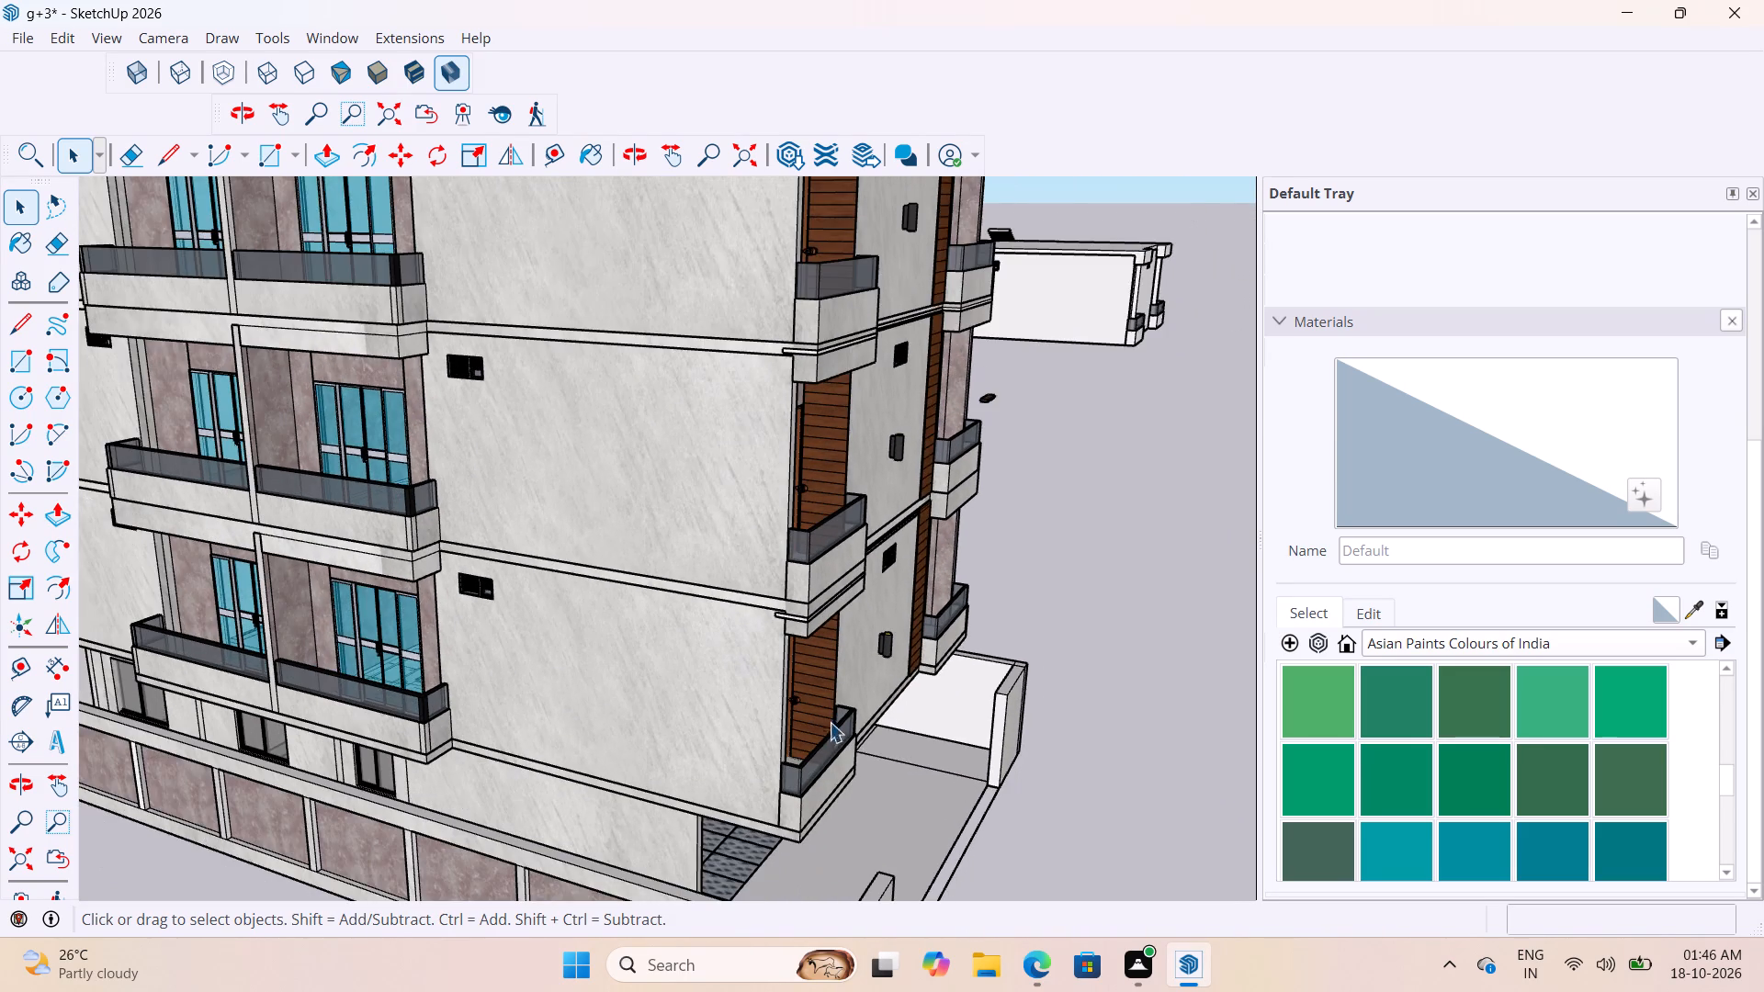
scroll(830, 766, "up", 10)
middle_click_drag(832, 748, 845, 759)
scroll(810, 693, "down", 1)
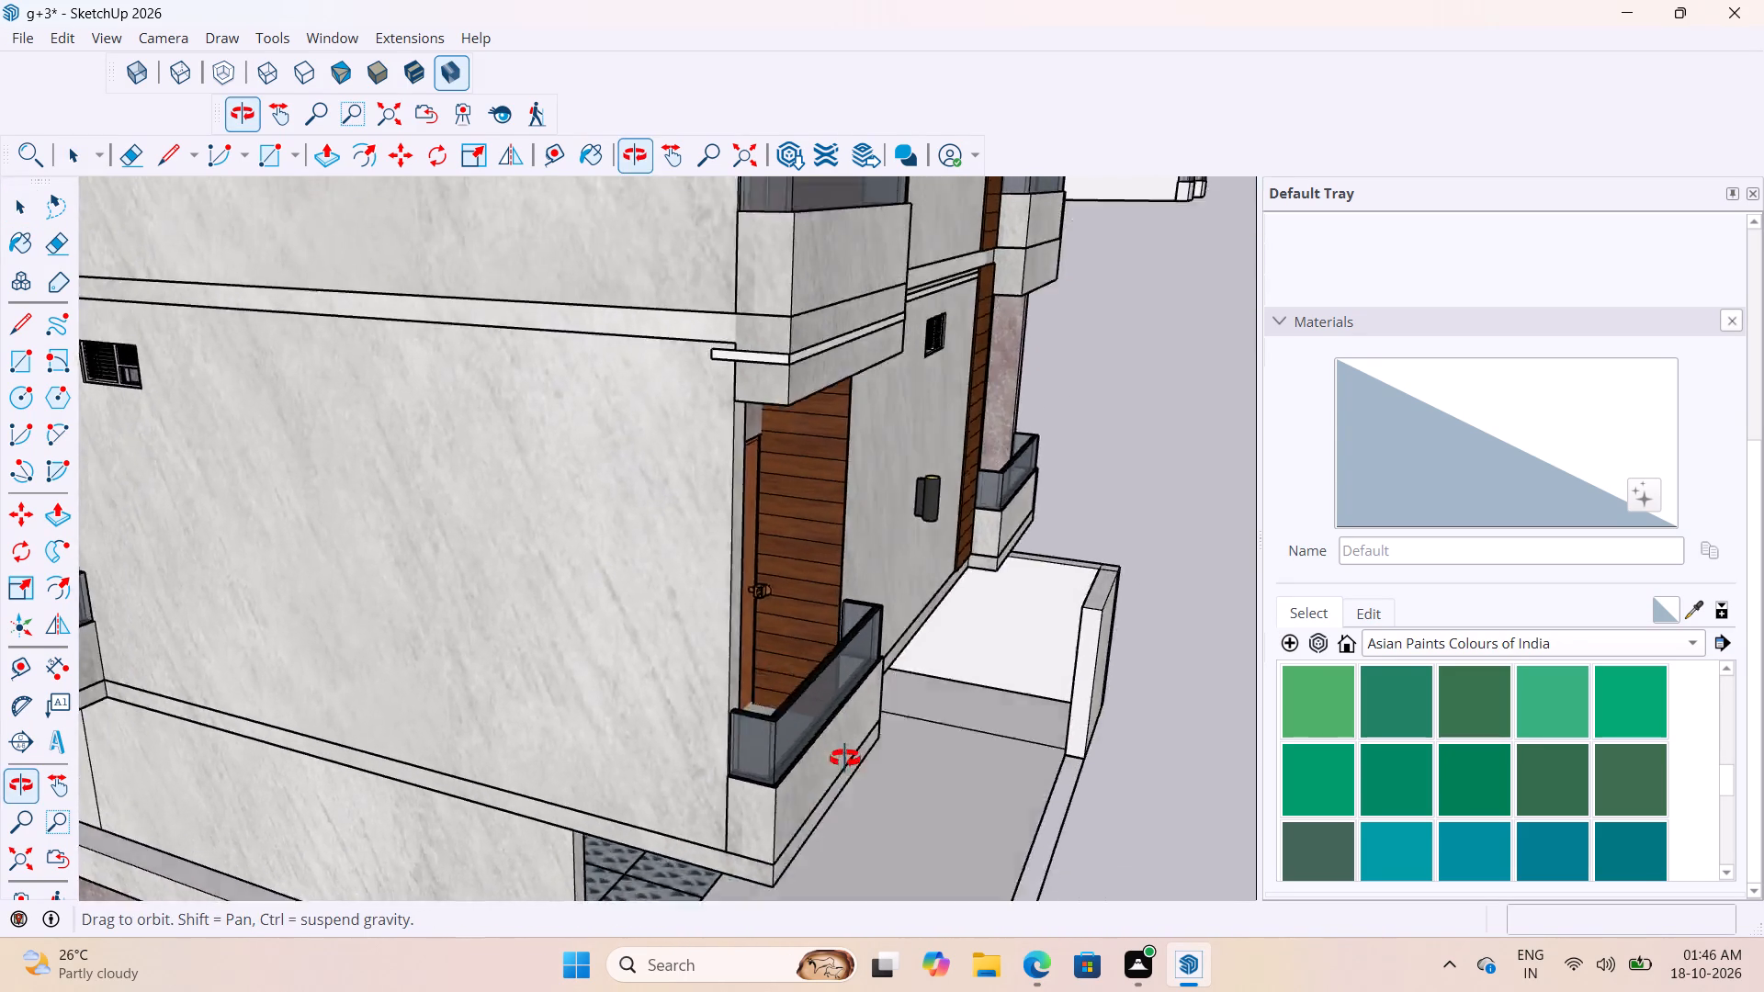
middle_click_drag(845, 759, 854, 773)
scroll(860, 788, "down", 3)
scroll(814, 579, "up", 7)
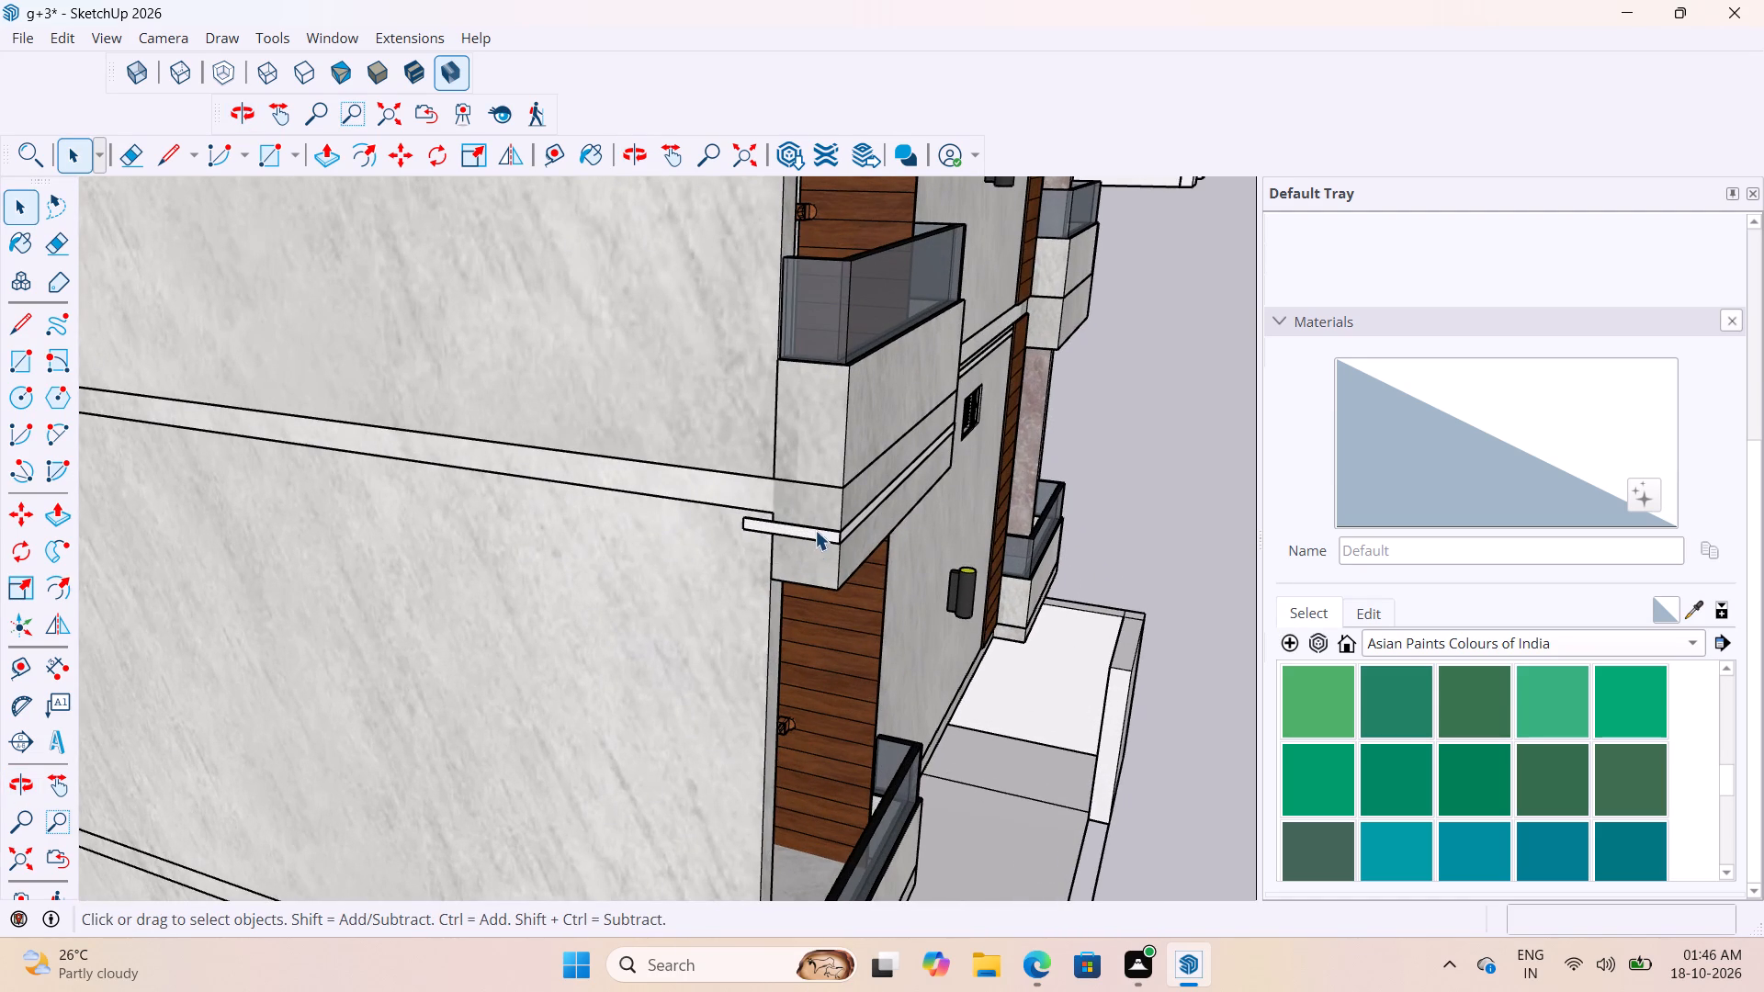
left_click(815, 530)
key("m")
scroll(769, 525, "up", 4)
scroll(846, 572, "up", 3)
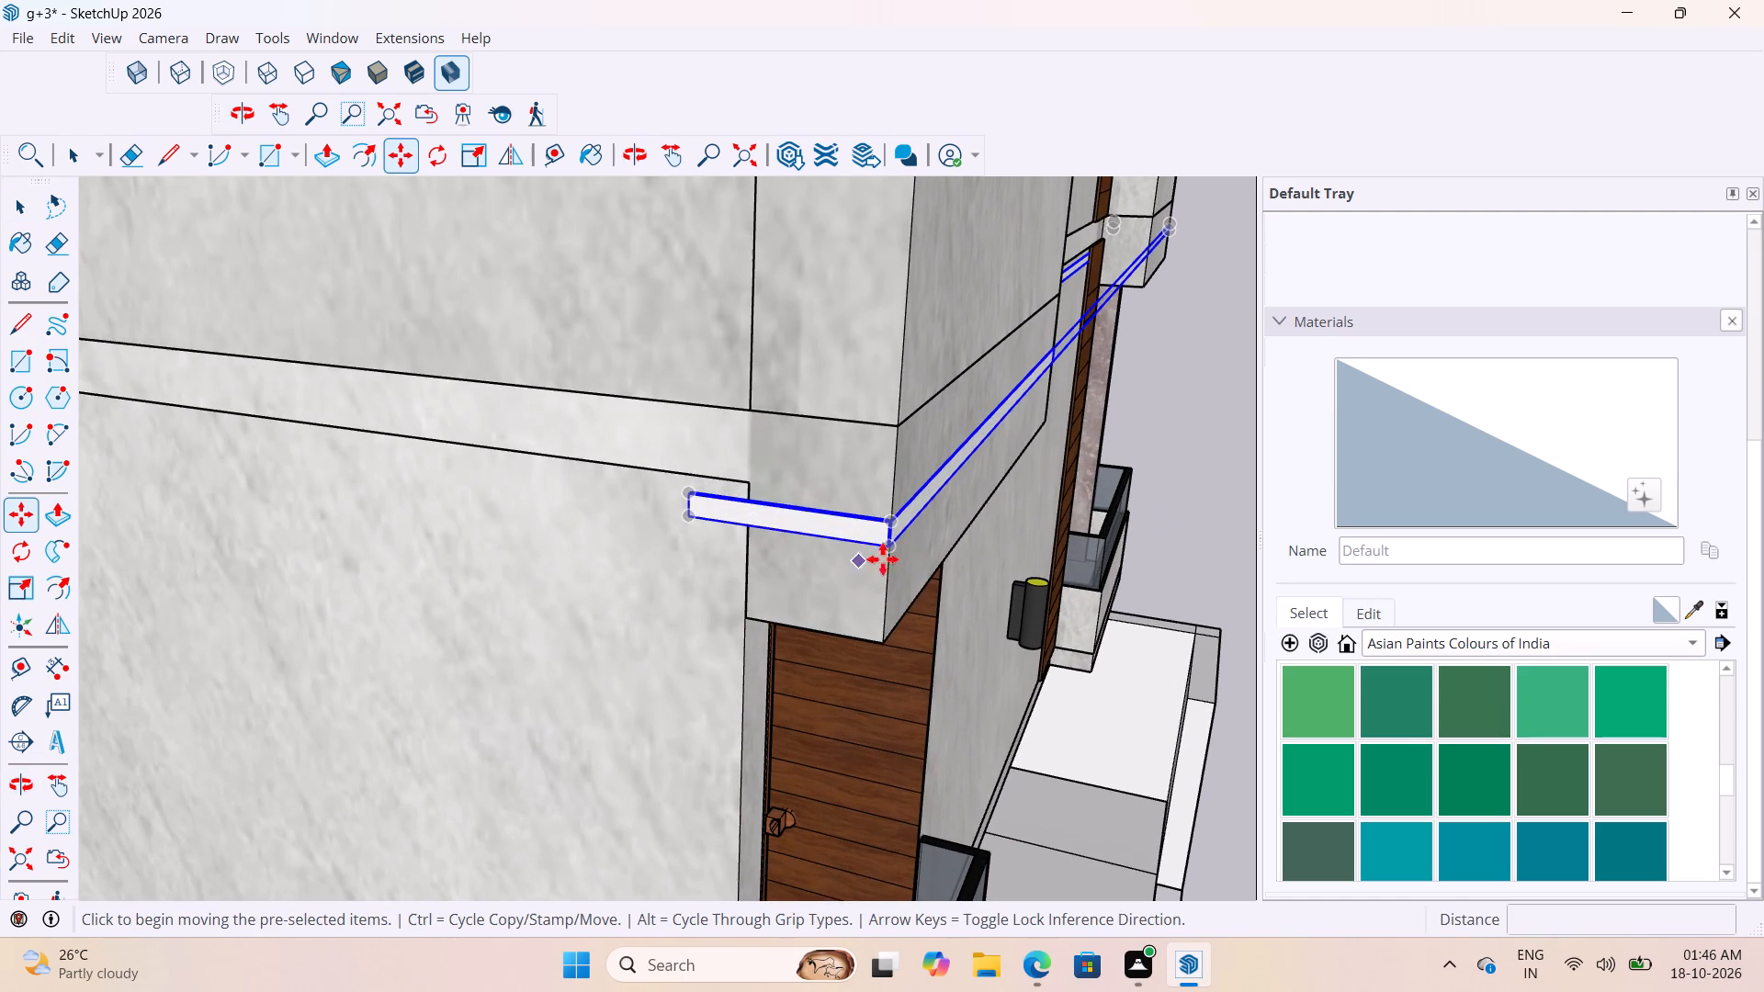
left_click(889, 550)
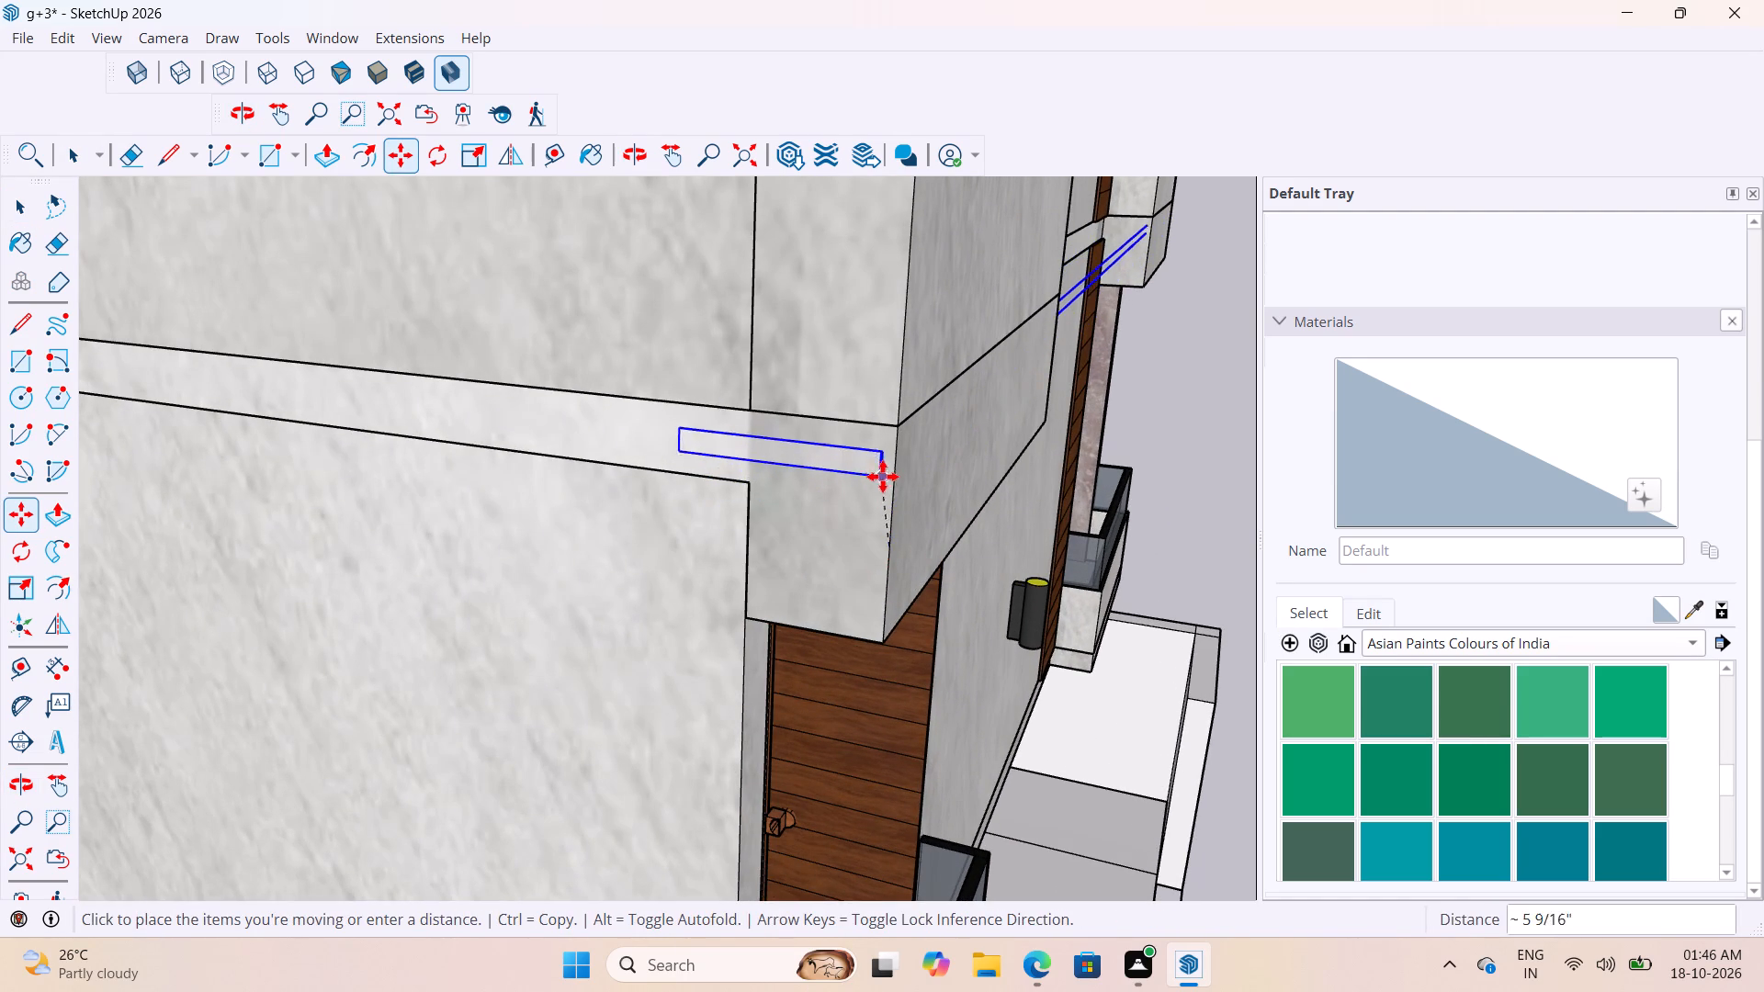
left_click(886, 477)
Examine how the moved strip fits around the middle-floor balcony corners and across the front facade.
scroll(892, 479, "up", 3)
middle_click_drag(888, 466, 797, 473)
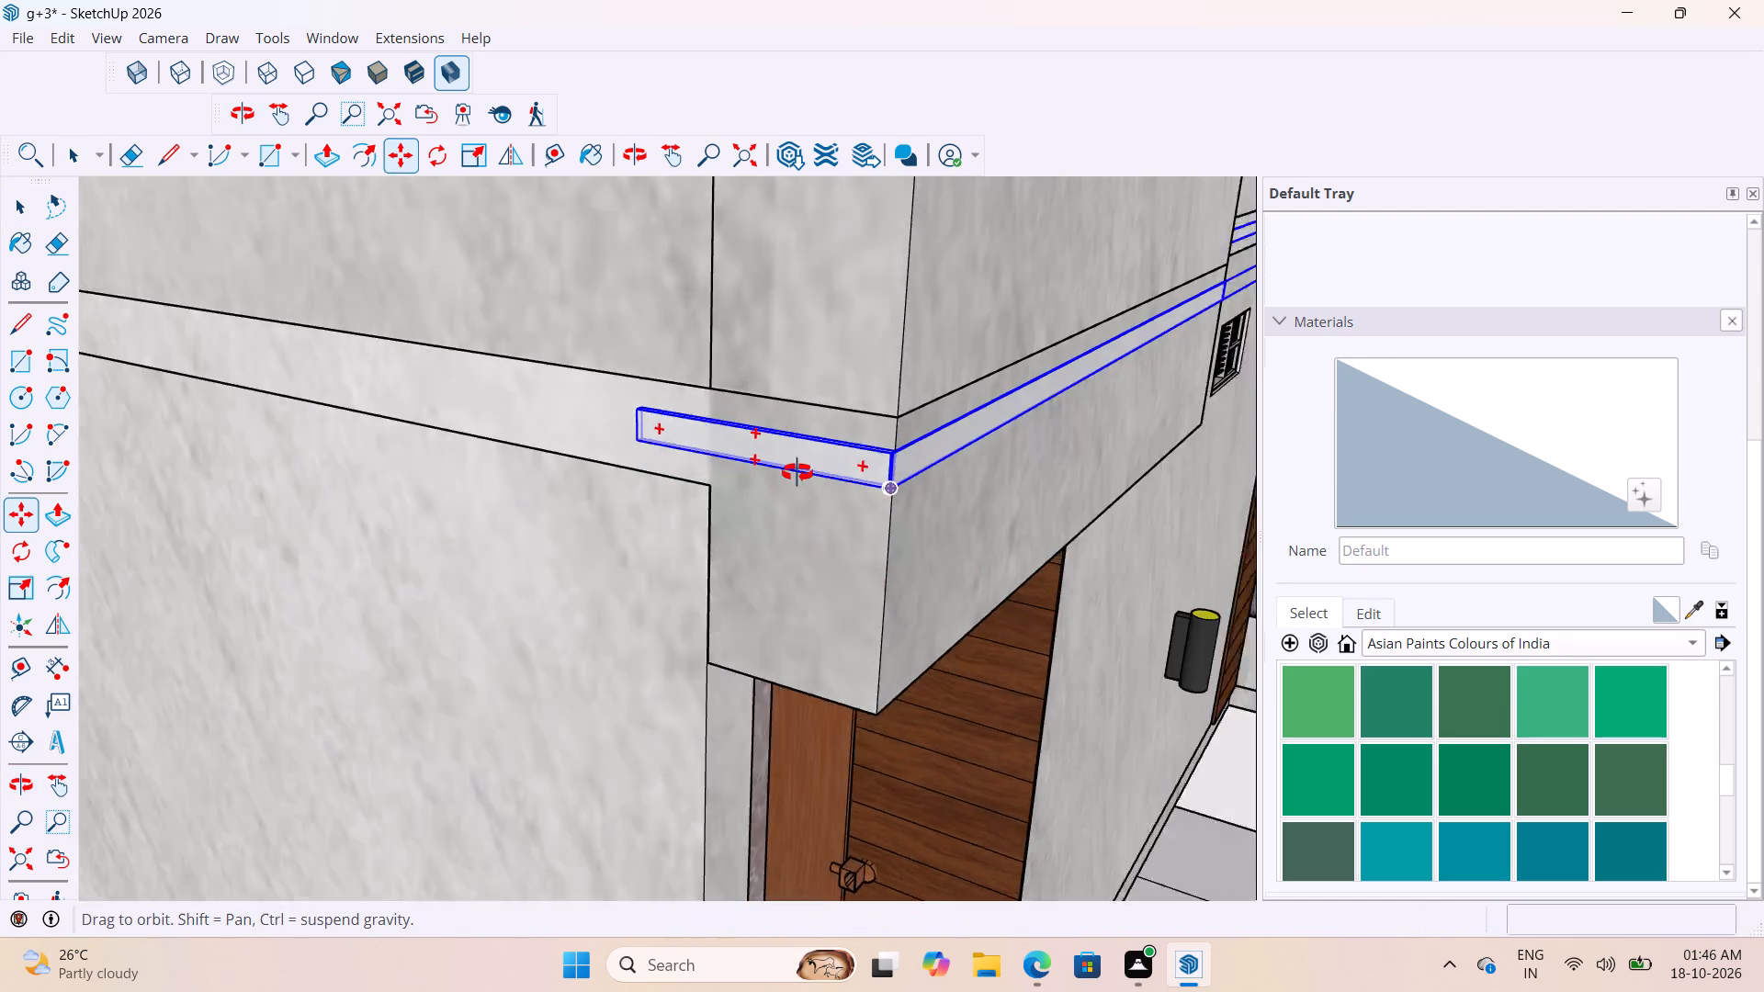
middle_click_drag(797, 473, 526, 616)
scroll(867, 547, "up", 13)
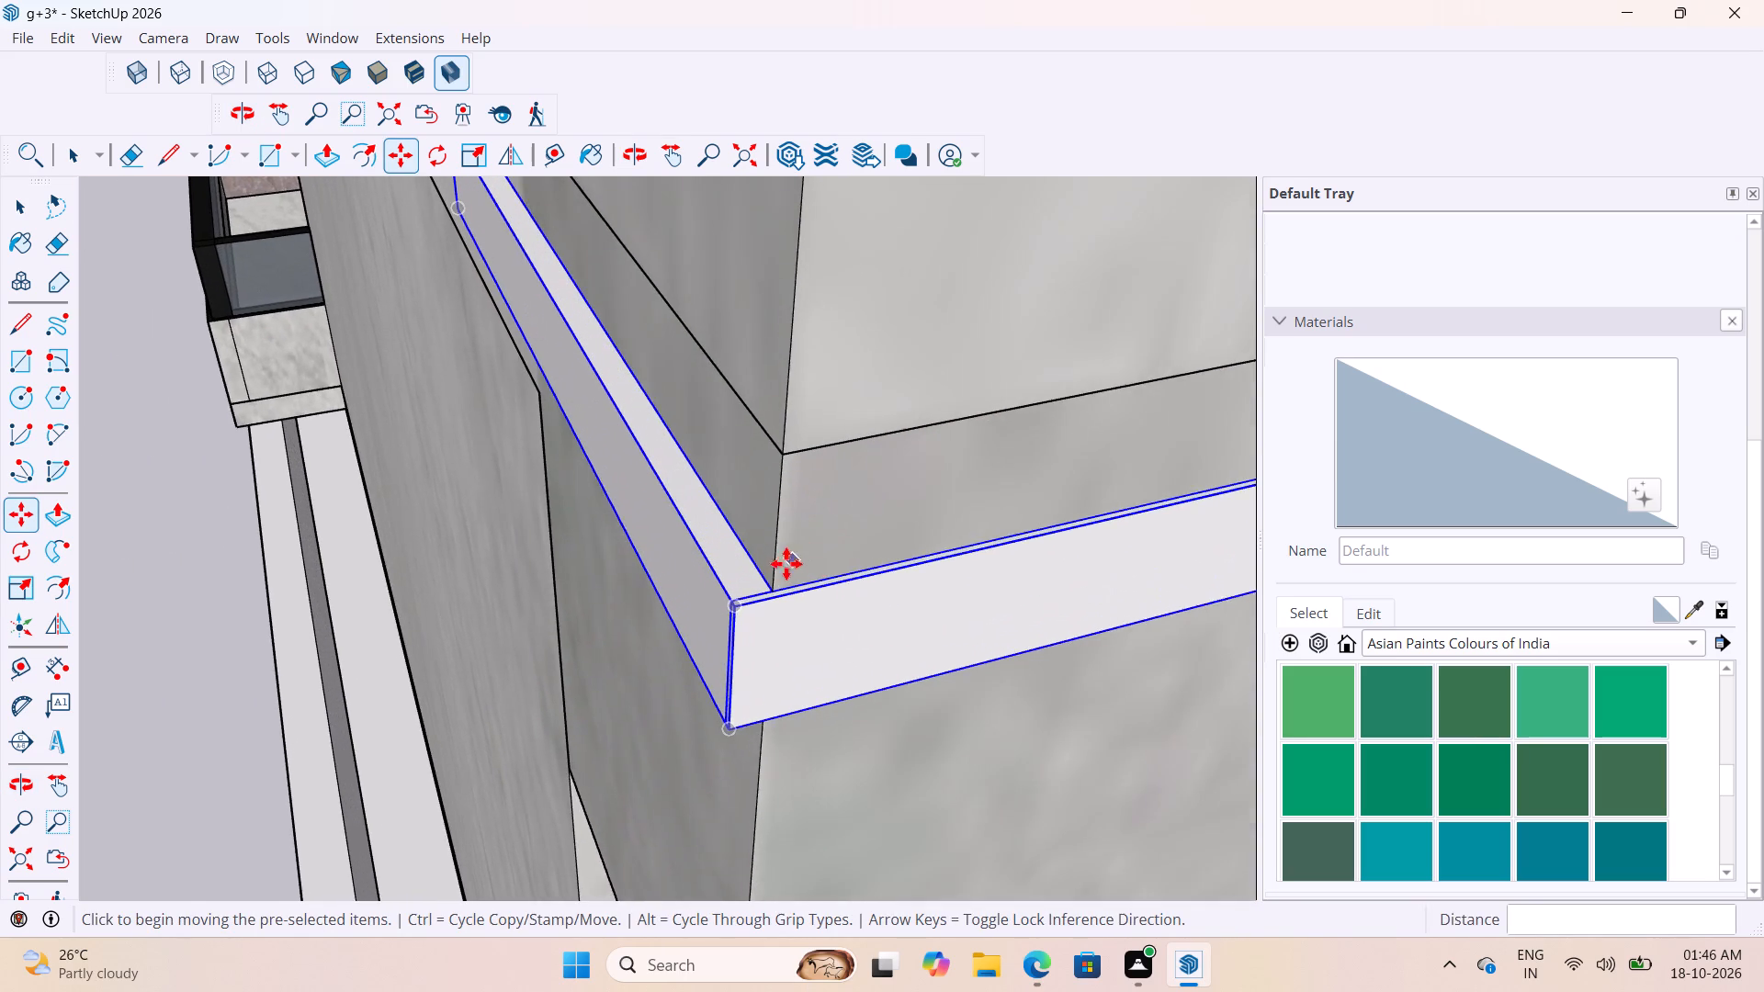
scroll(786, 564, "up", 6)
middle_click_drag(775, 569, 657, 654)
scroll(728, 628, "down", 8)
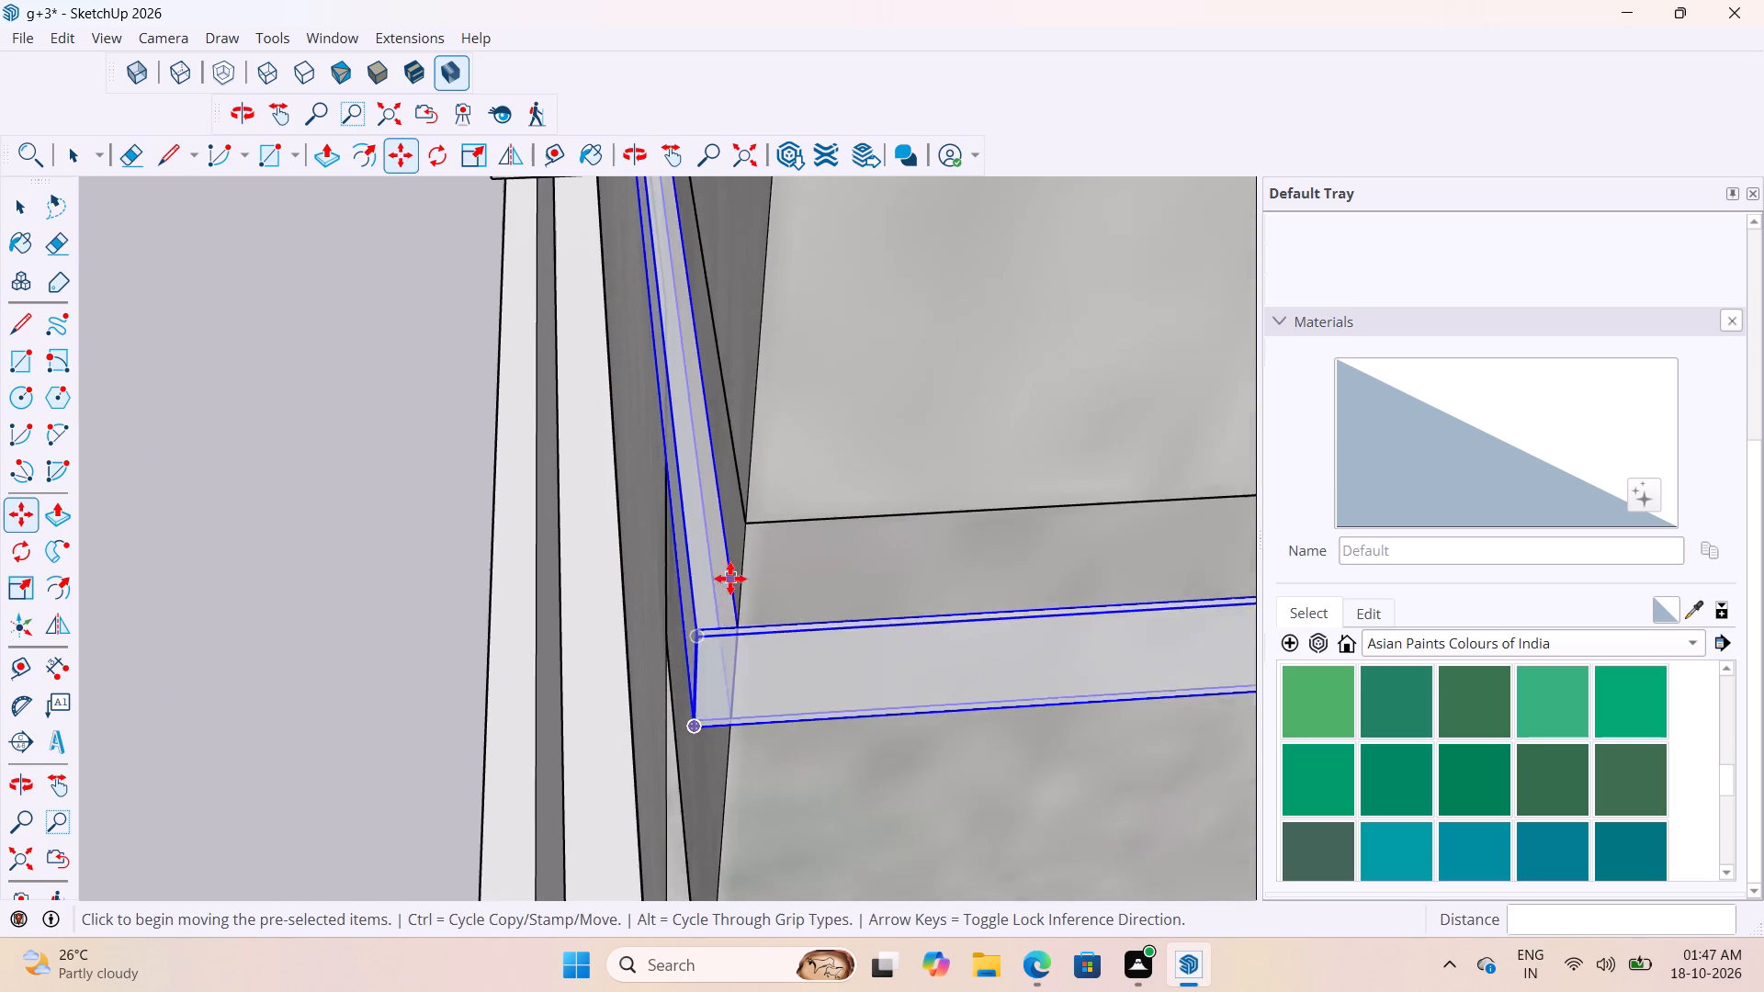
scroll(730, 579, "down", 20)
scroll(730, 579, "down", 1)
middle_click_drag(752, 626, 825, 574)
scroll(852, 595, "down", 2)
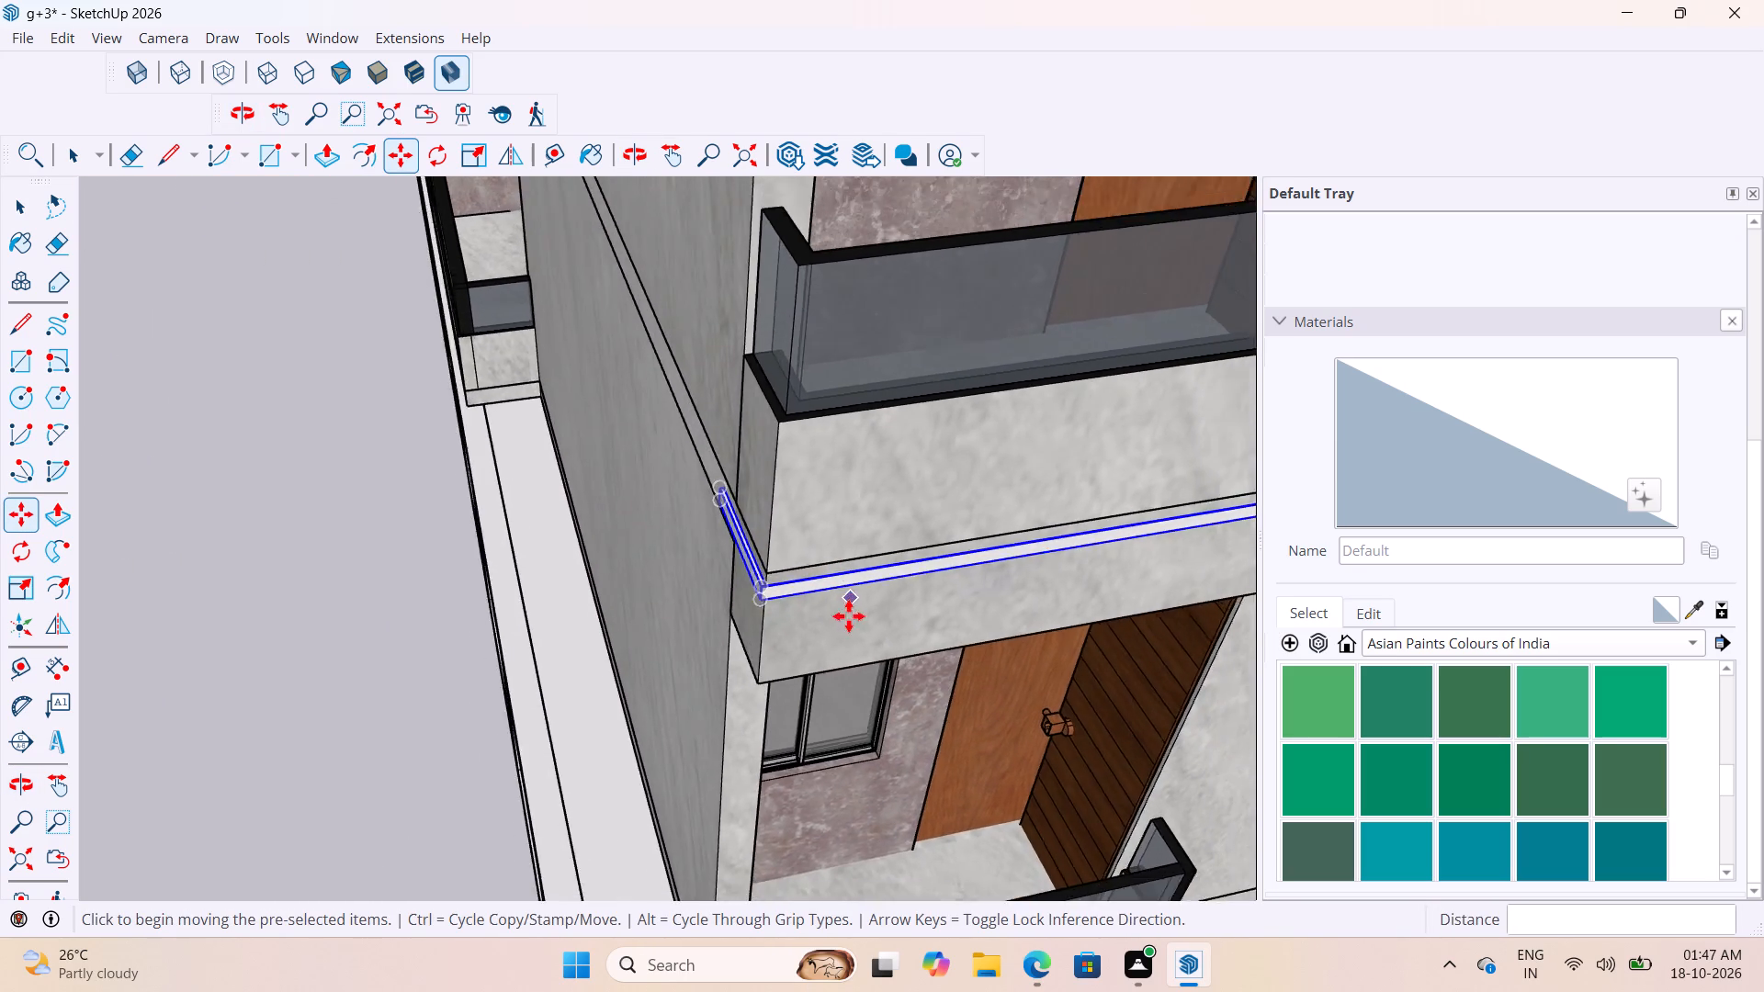
scroll(849, 616, "down", 14)
middle_click_drag(974, 501, 875, 410)
scroll(733, 449, "down", 5)
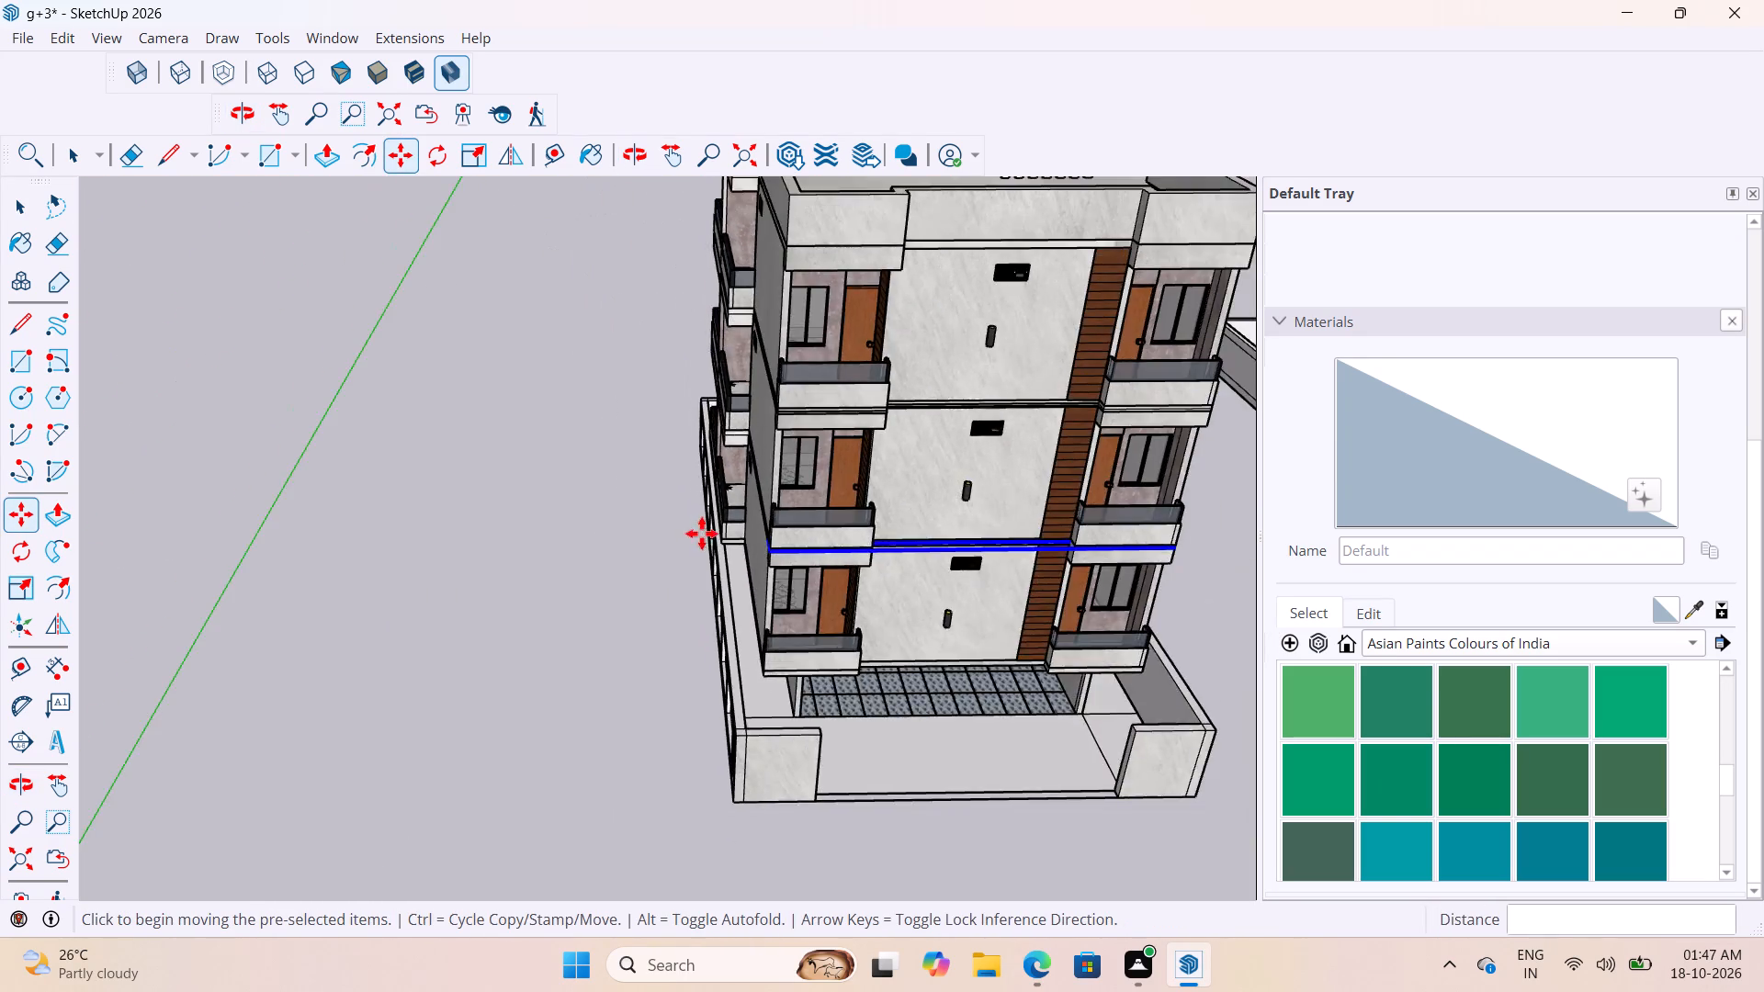
scroll(702, 534, "down", 6)
middle_click_drag(962, 614, 864, 479)
scroll(934, 532, "up", 15)
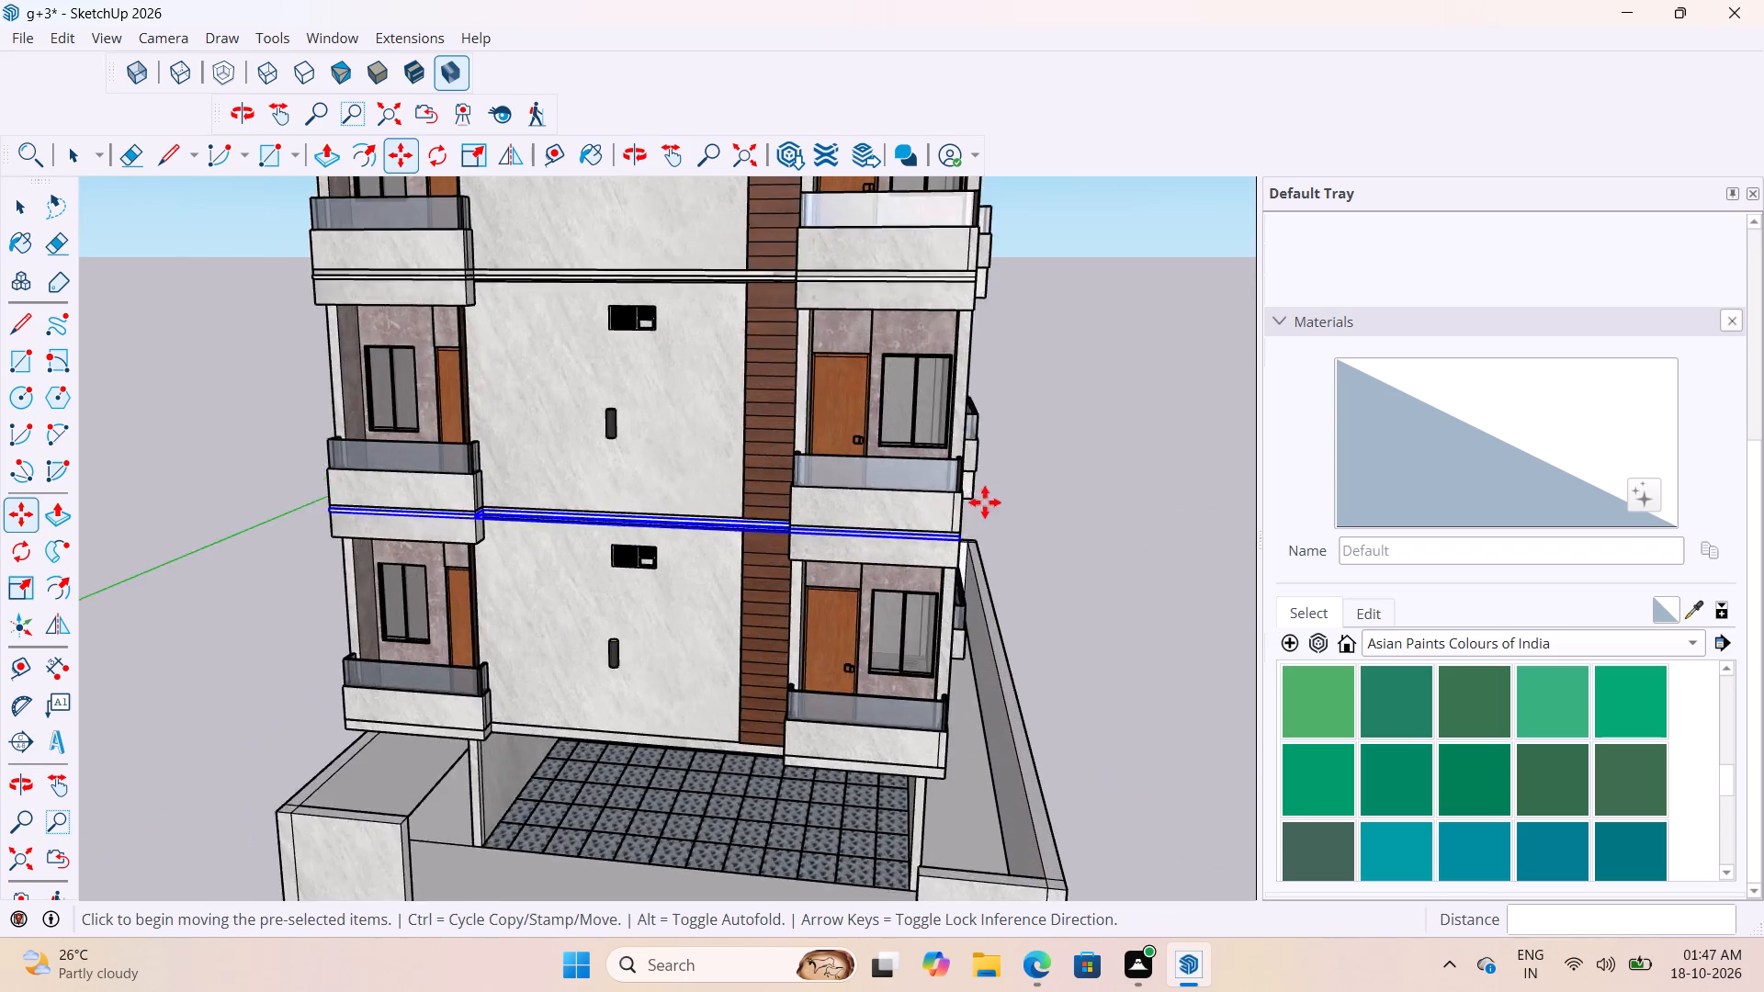
scroll(985, 502, "up", 2)
scroll(1142, 458, "down", 10)
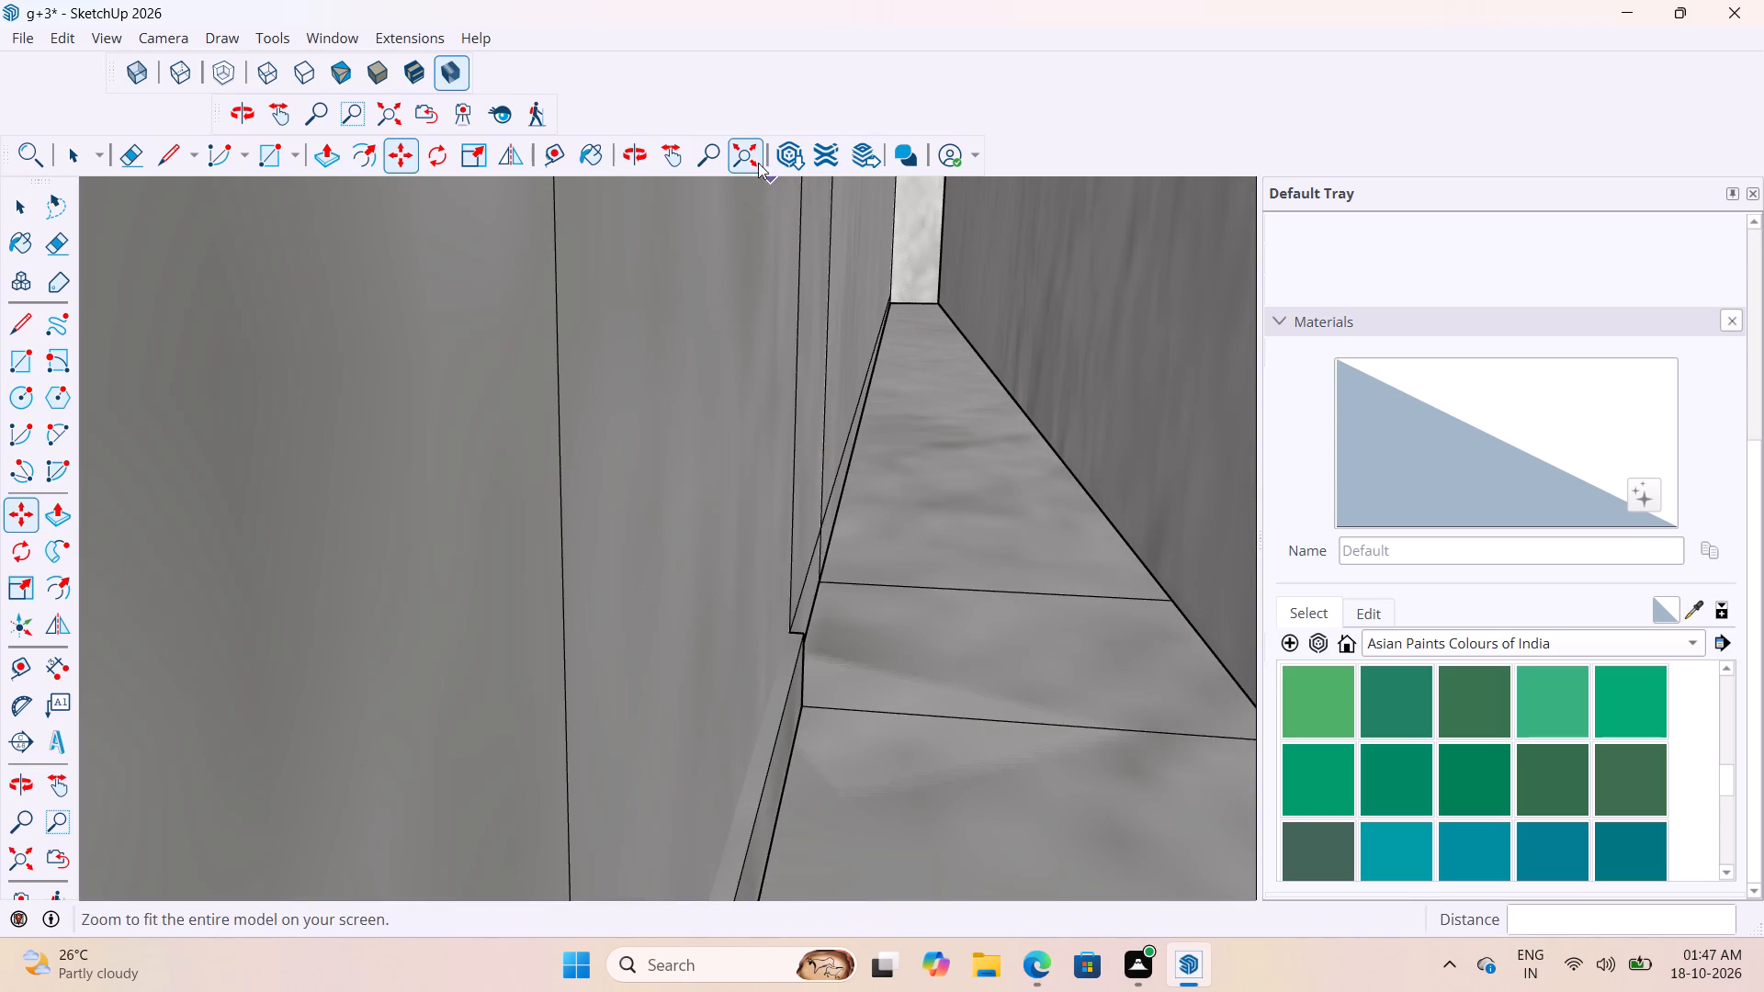
left_click(758, 163)
scroll(960, 522, "down", 4)
key("space")
left_click(705, 531)
scroll(642, 574, "up", 6)
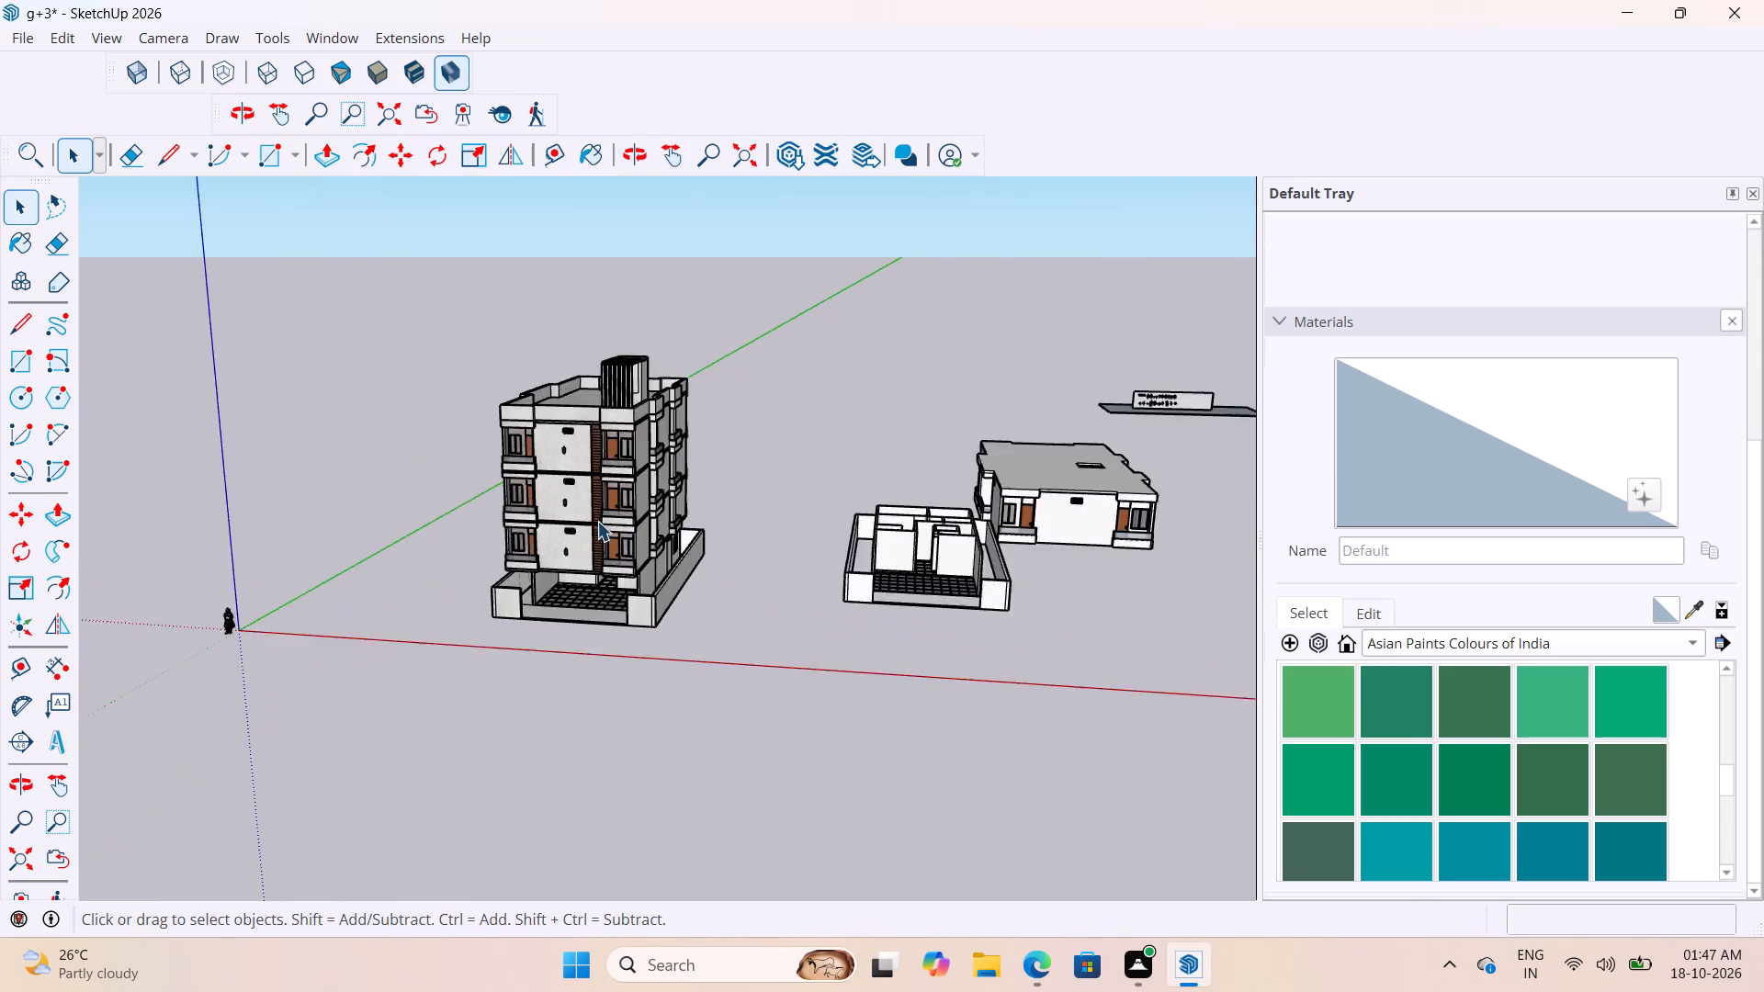
Copy the middle-floor strip group by its upper inner corner about 10' 1 3/16" down onto the lowest corner balcony, above its bottom band.
scroll(597, 521, "up", 20)
scroll(597, 521, "up", 4)
middle_click_drag(482, 469, 532, 436)
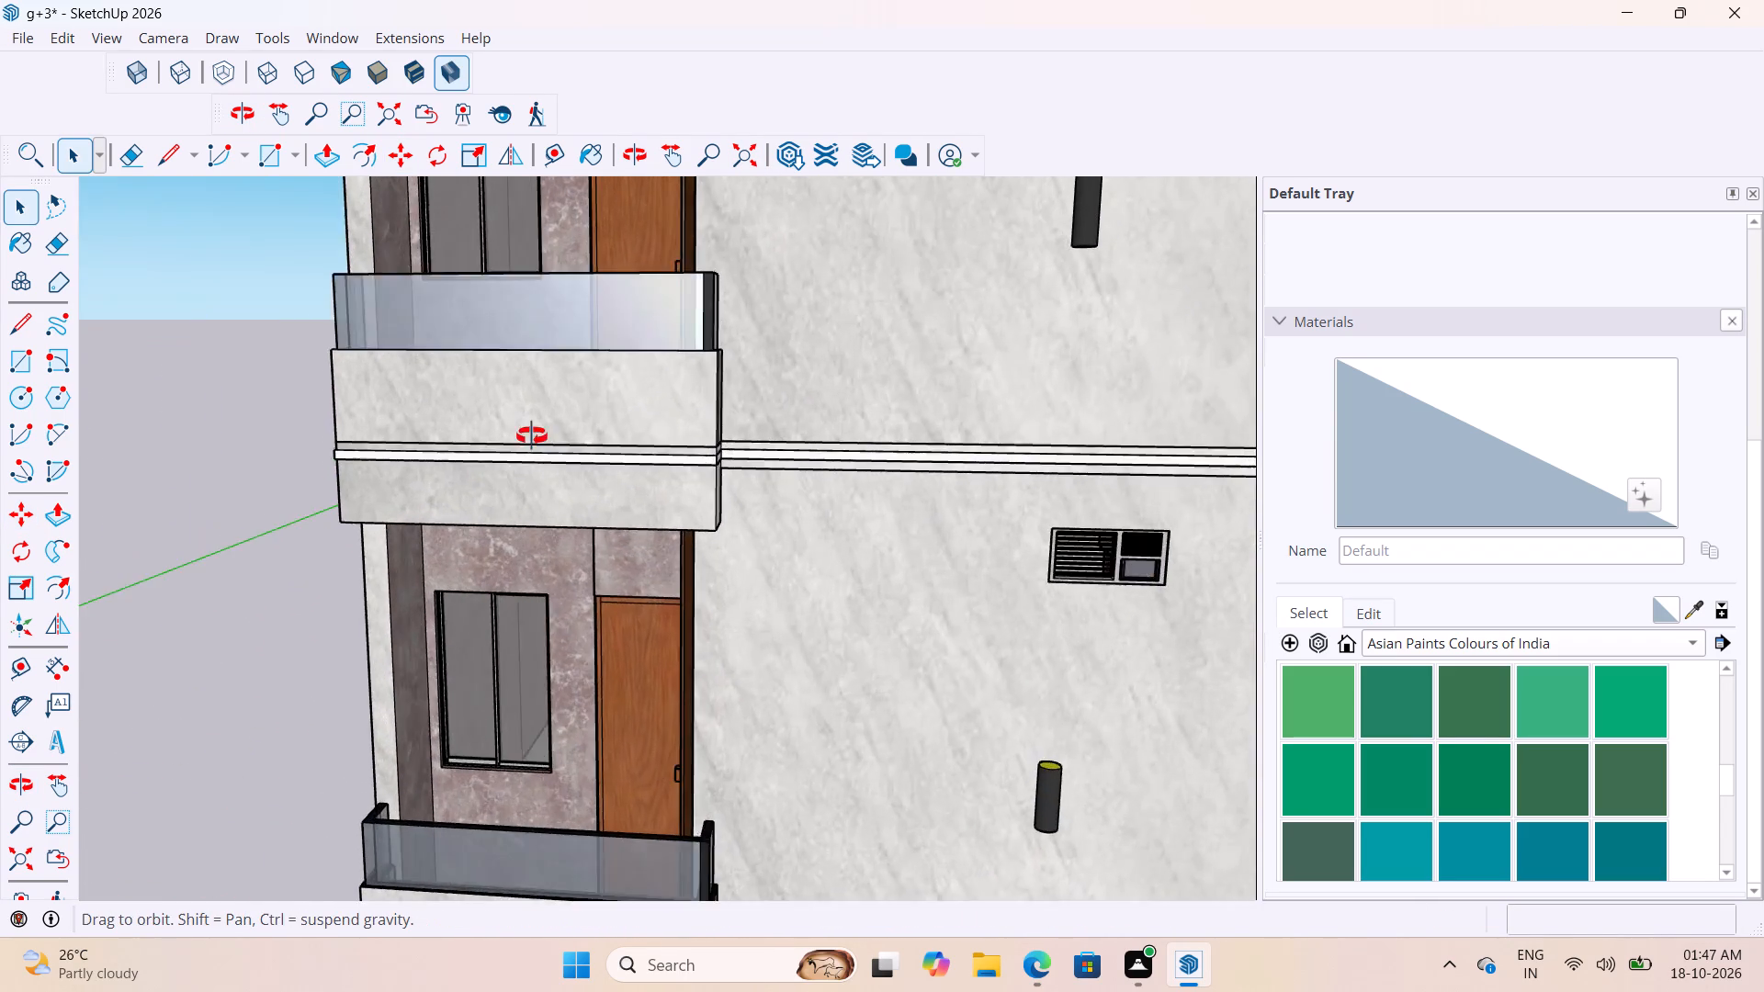
middle_click_drag(532, 436, 896, 451)
scroll(524, 501, "up", 11)
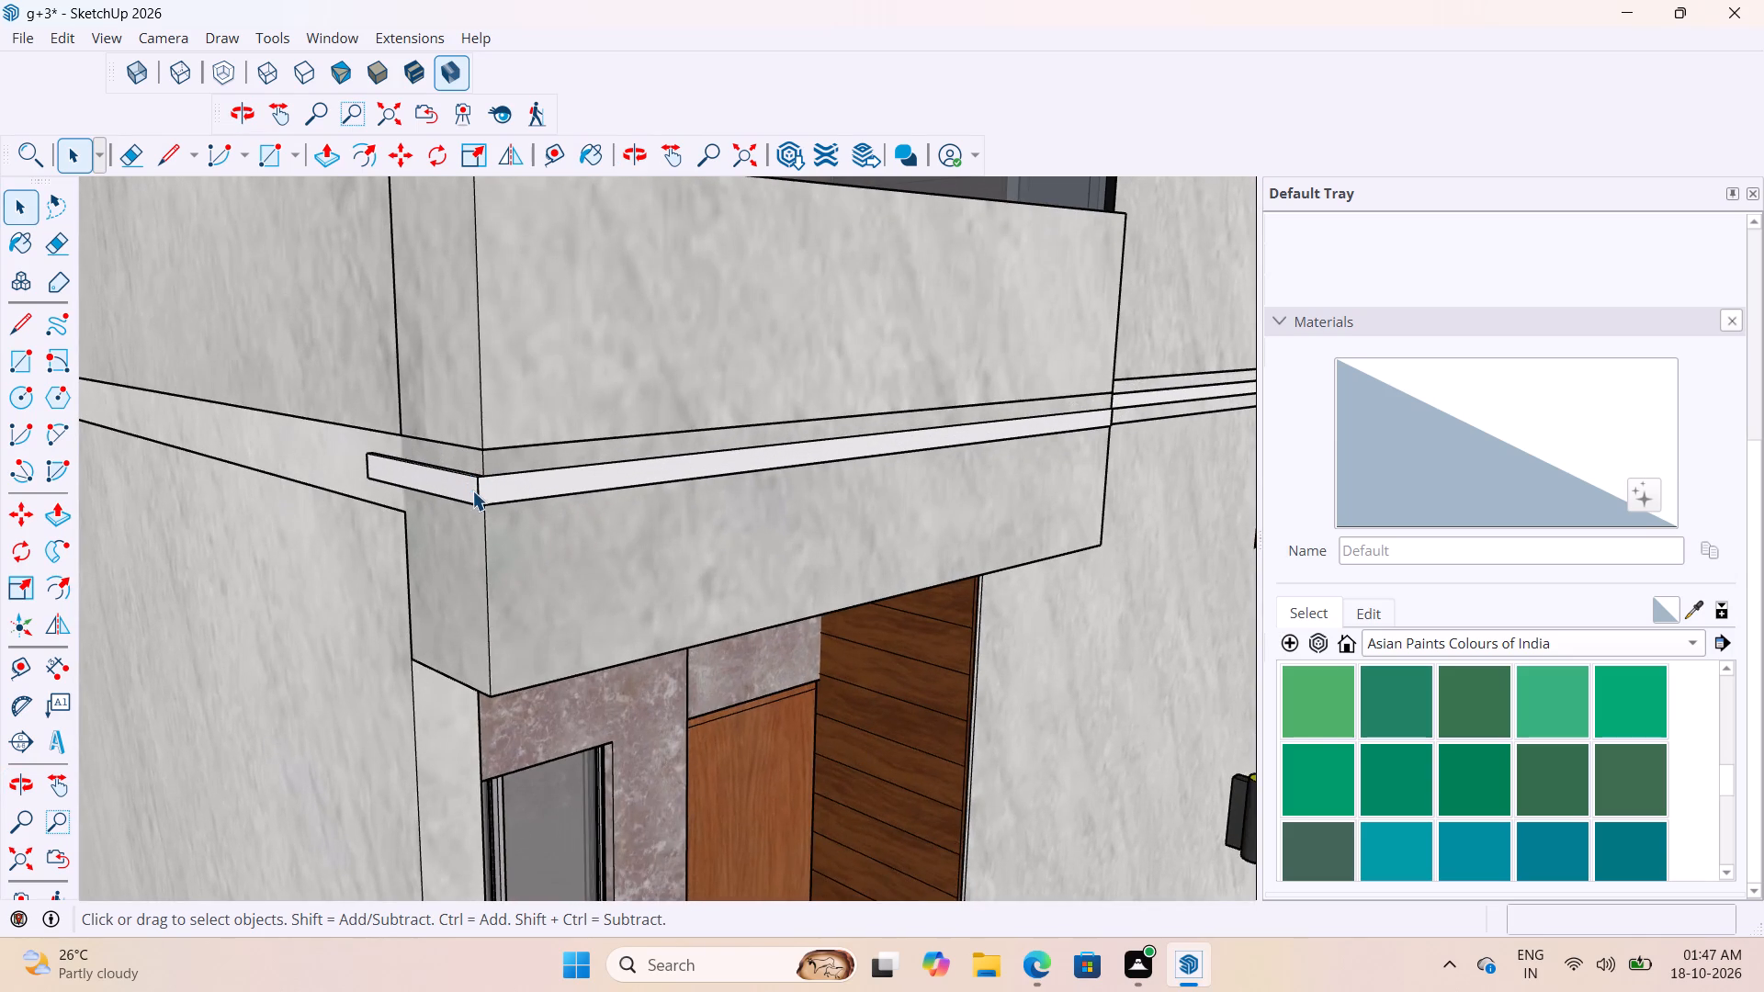
left_click(472, 490)
key("m")
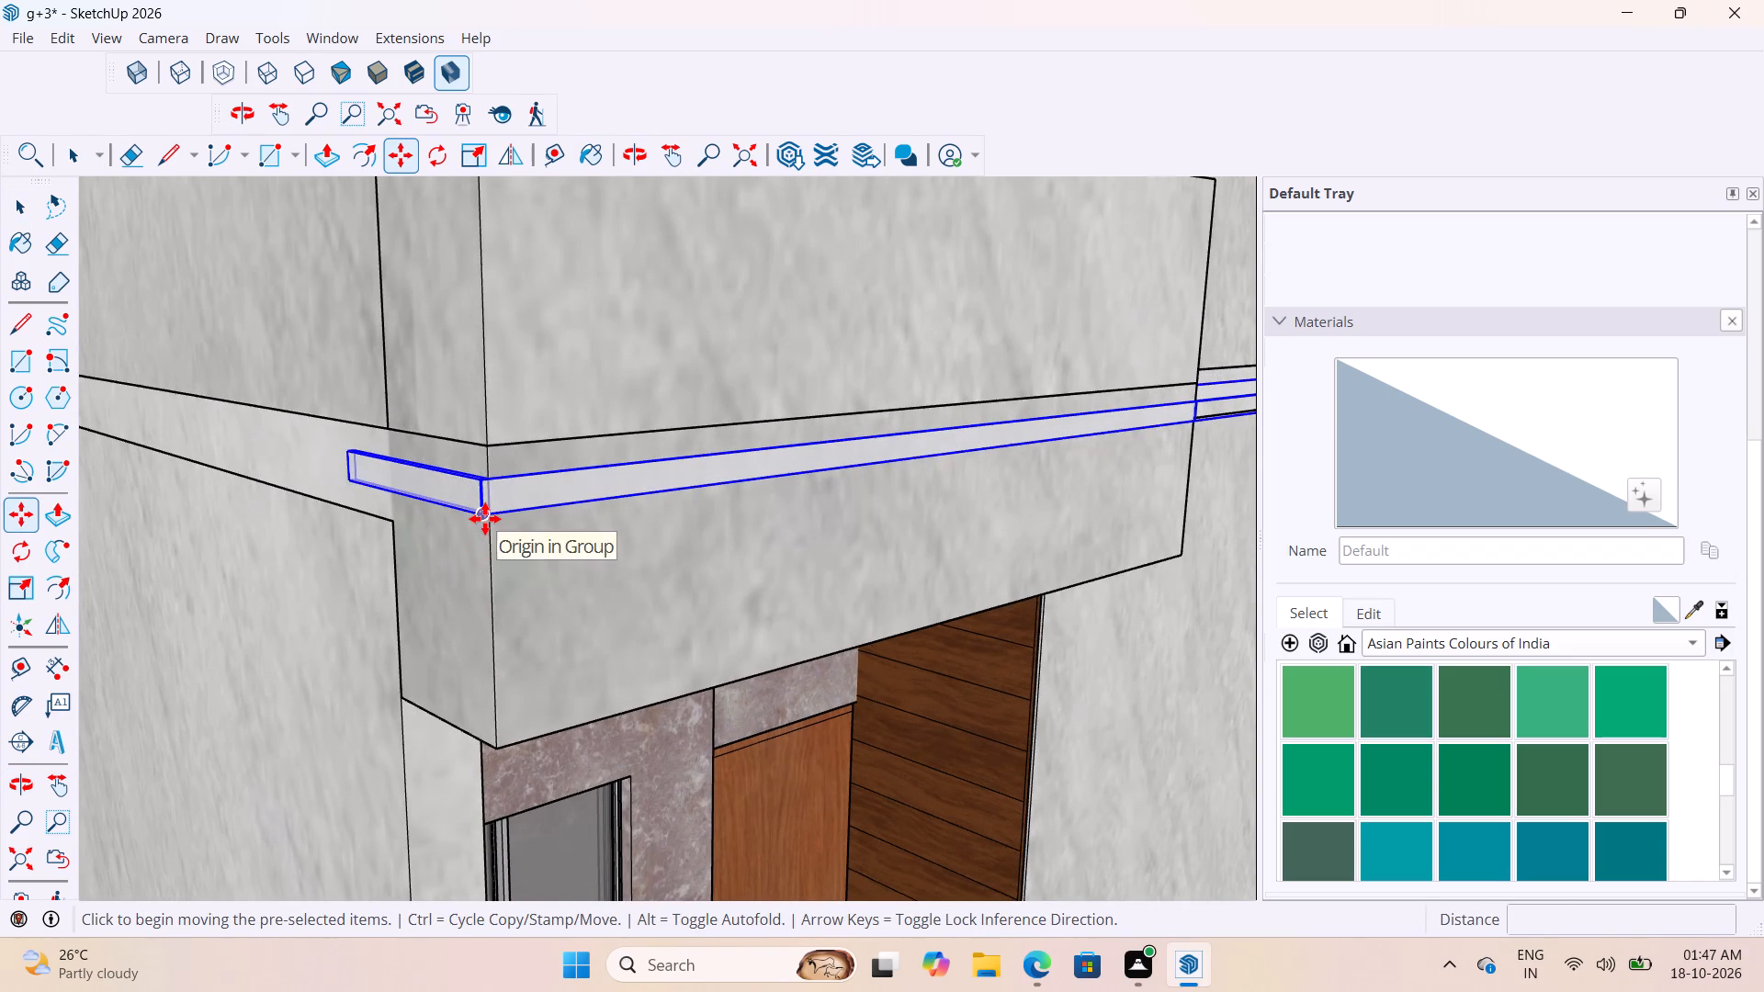
scroll(485, 519, "up", 5)
middle_click_drag(486, 486, 678, 768)
scroll(678, 772, "up", 3)
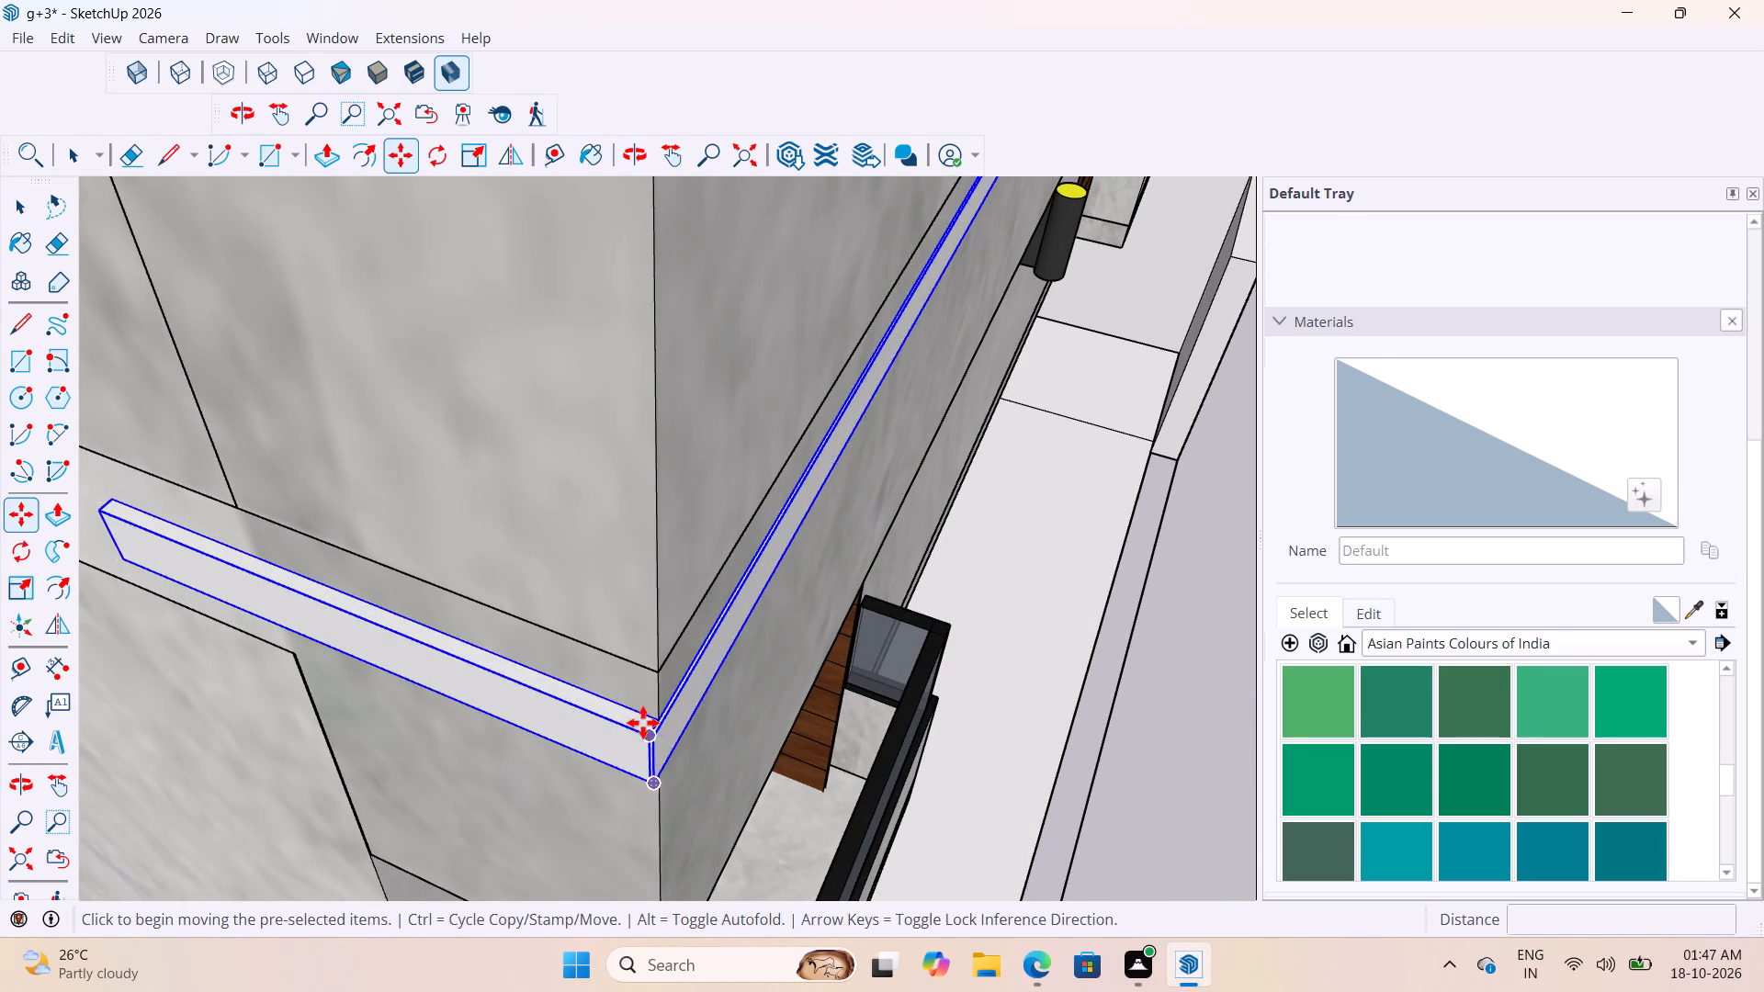
left_click(651, 719)
scroll(650, 743, "down", 6)
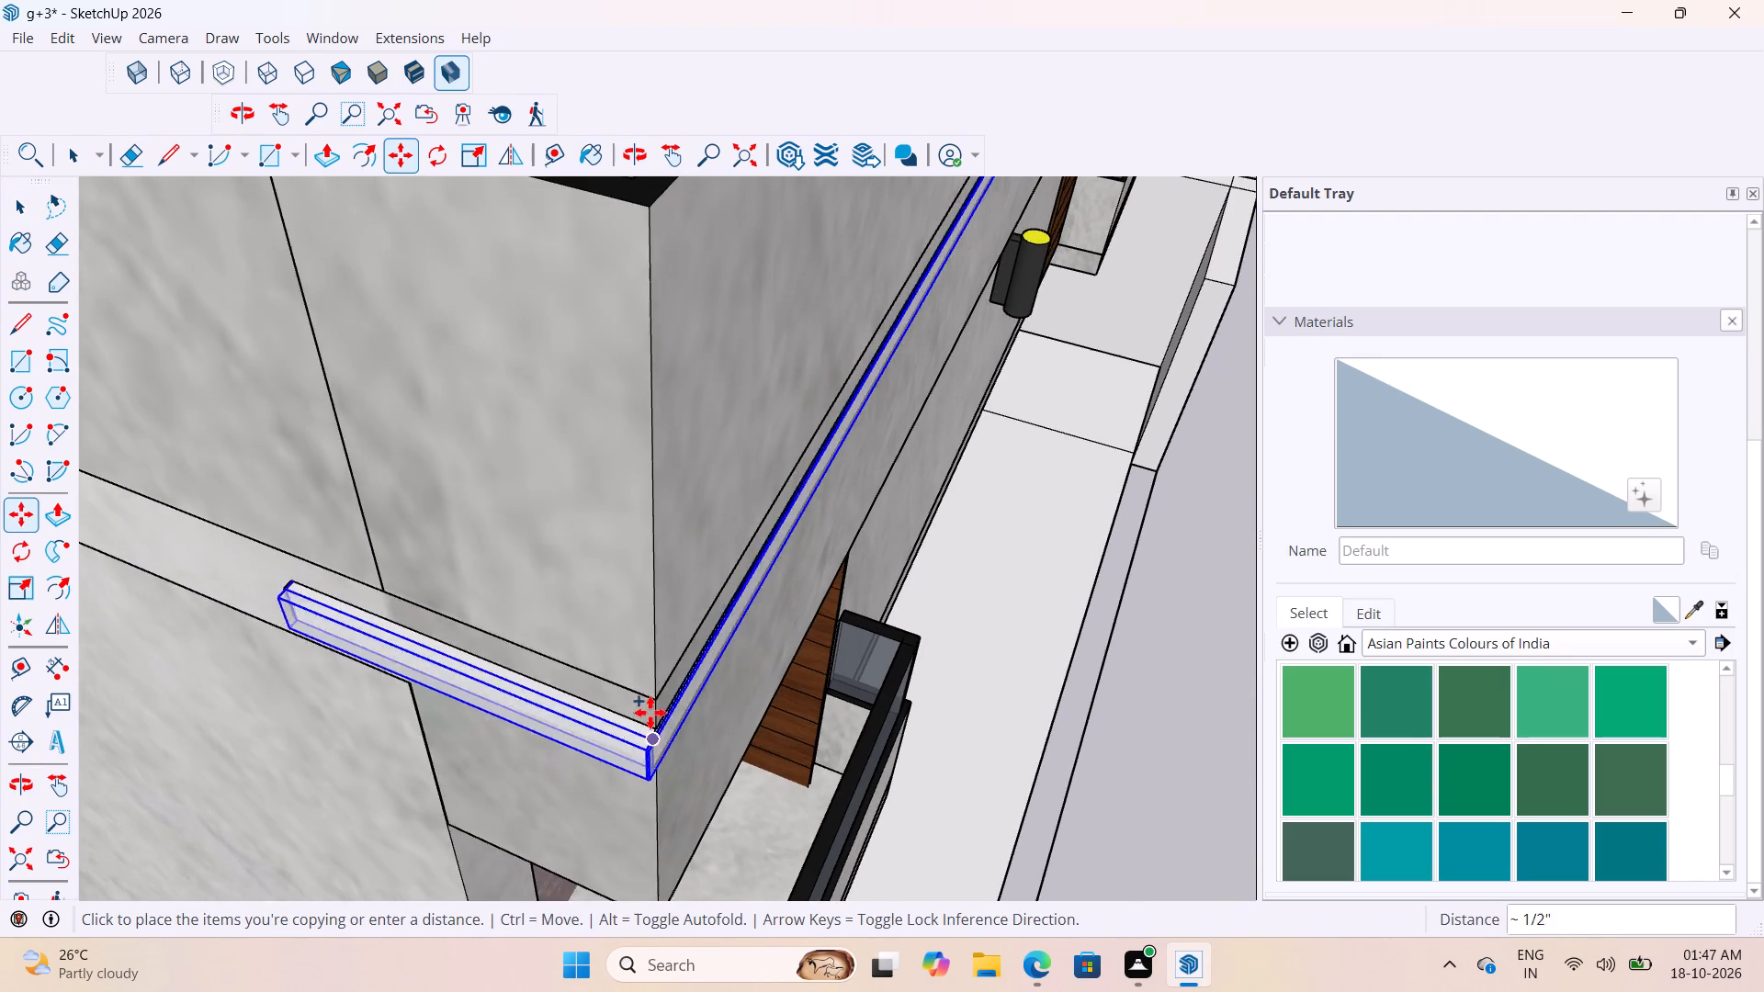
scroll(650, 713, "down", 16)
scroll(697, 680, "down", 10)
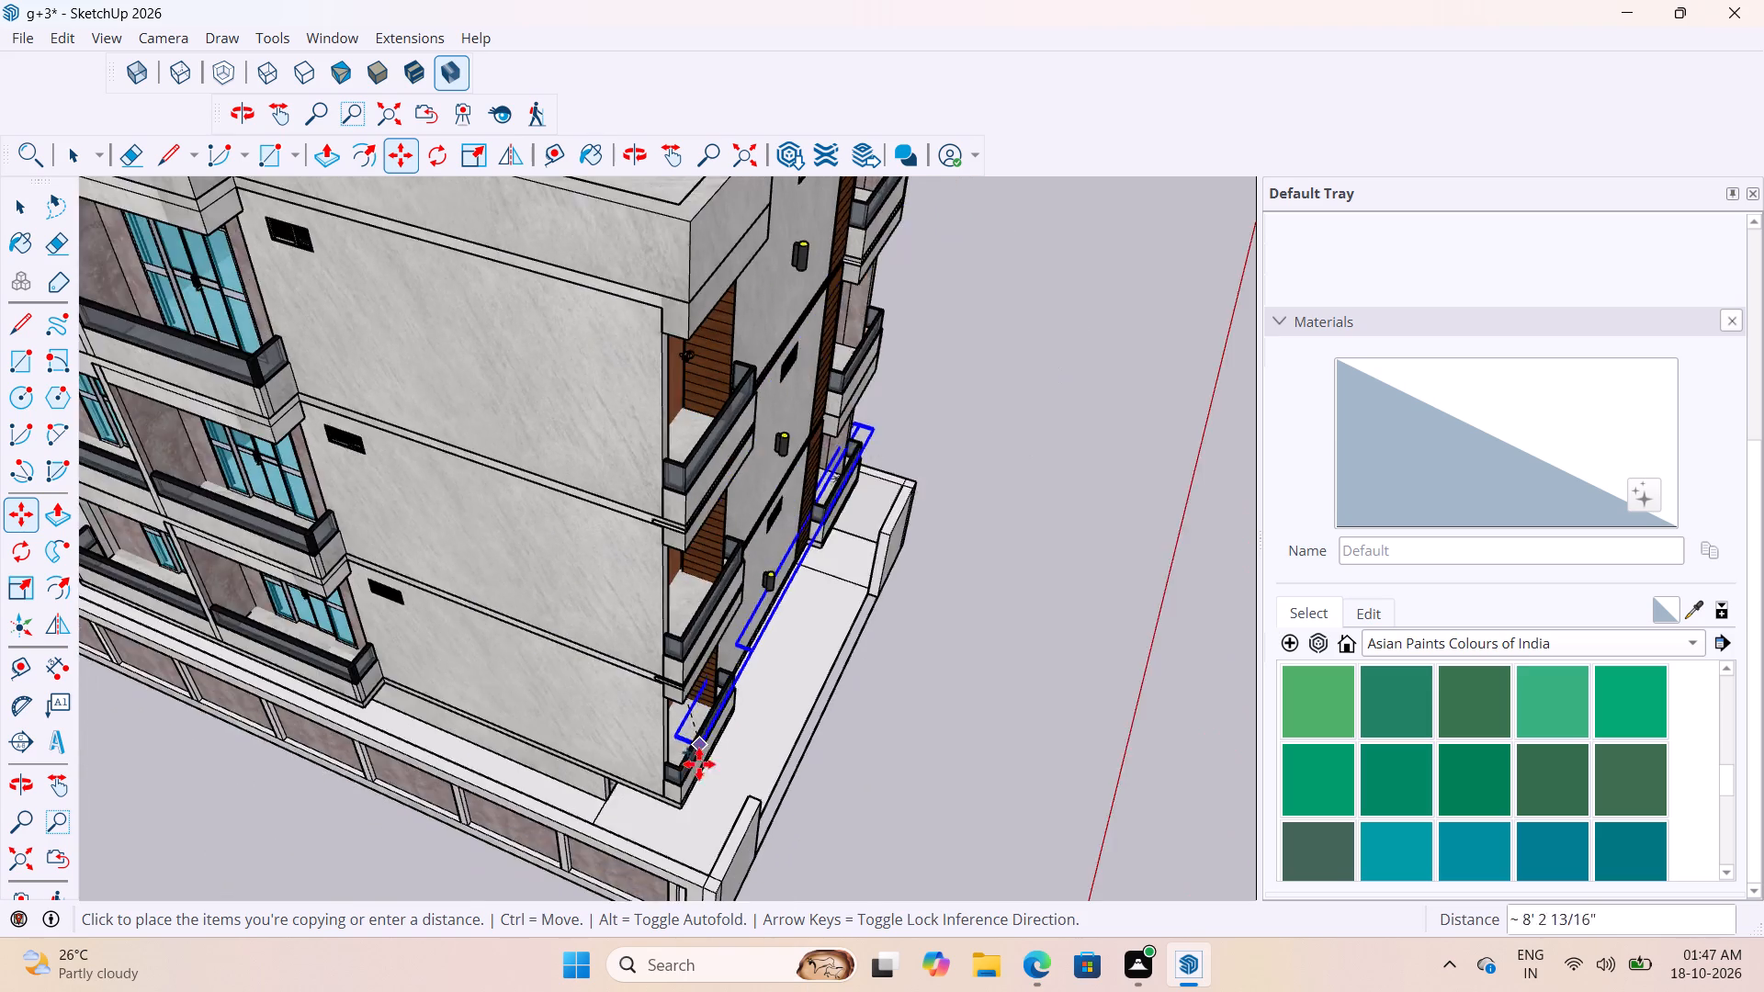
scroll(697, 802, "up", 15)
middle_click_drag(662, 716, 664, 589)
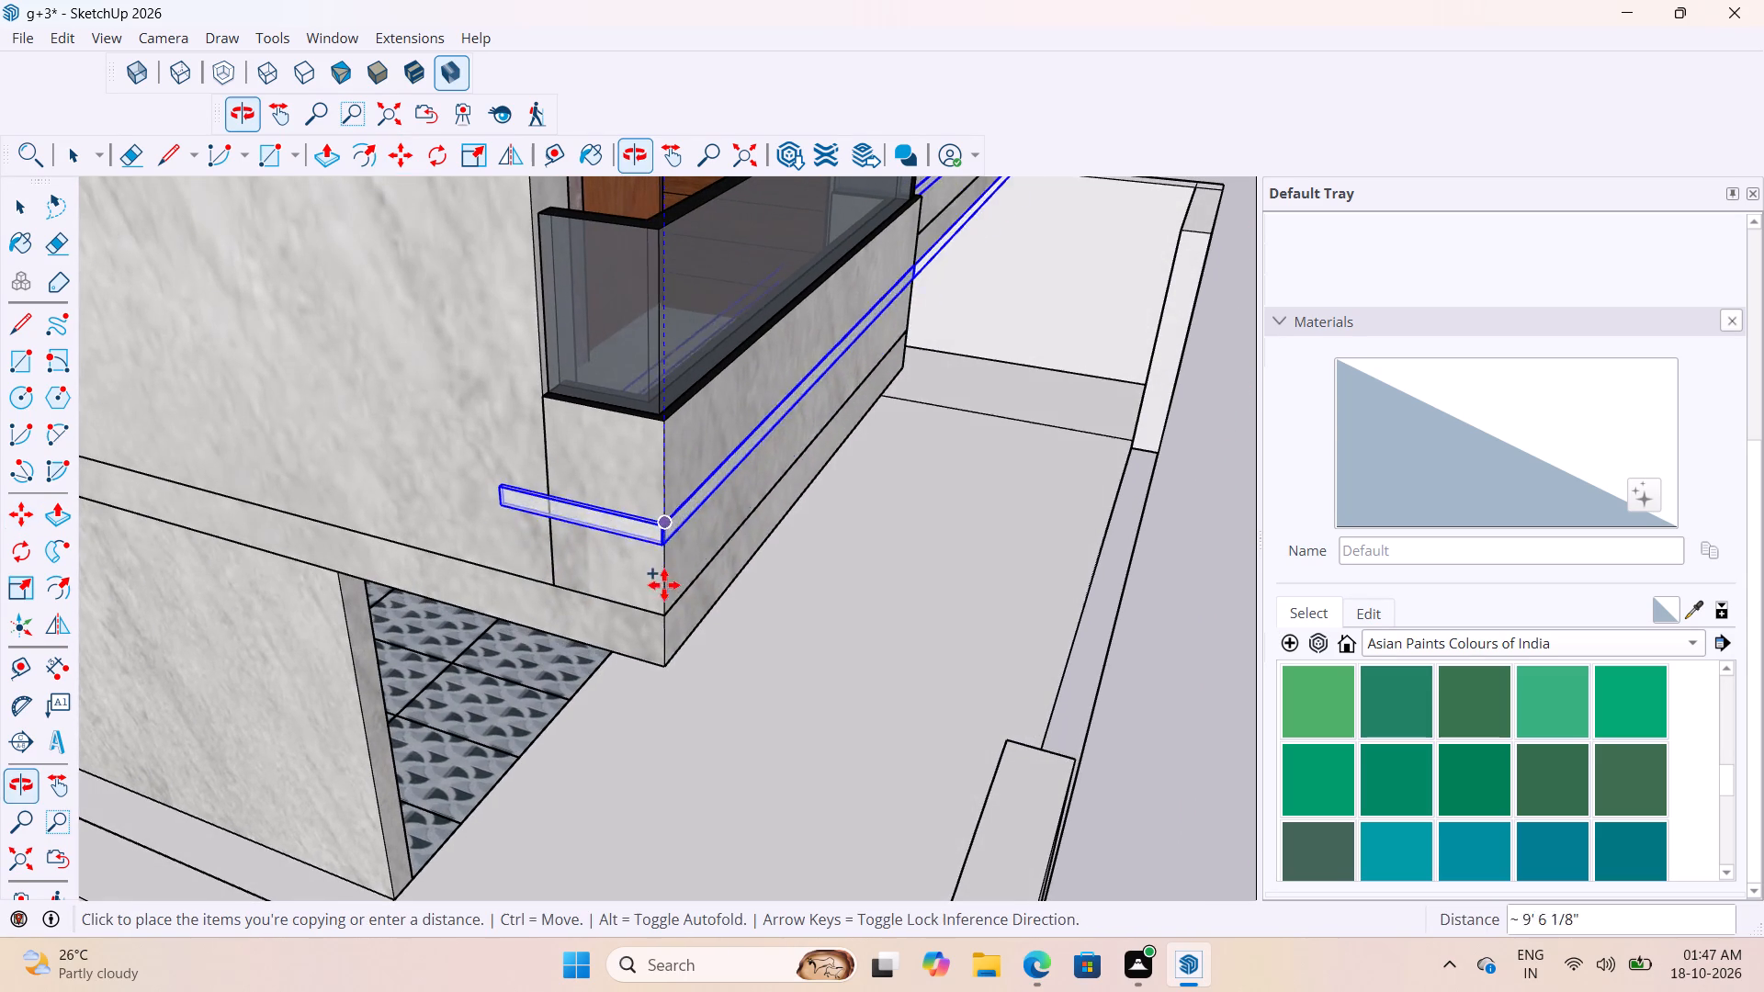
scroll(662, 550, "down", 4)
middle_click_drag(667, 566, 700, 480)
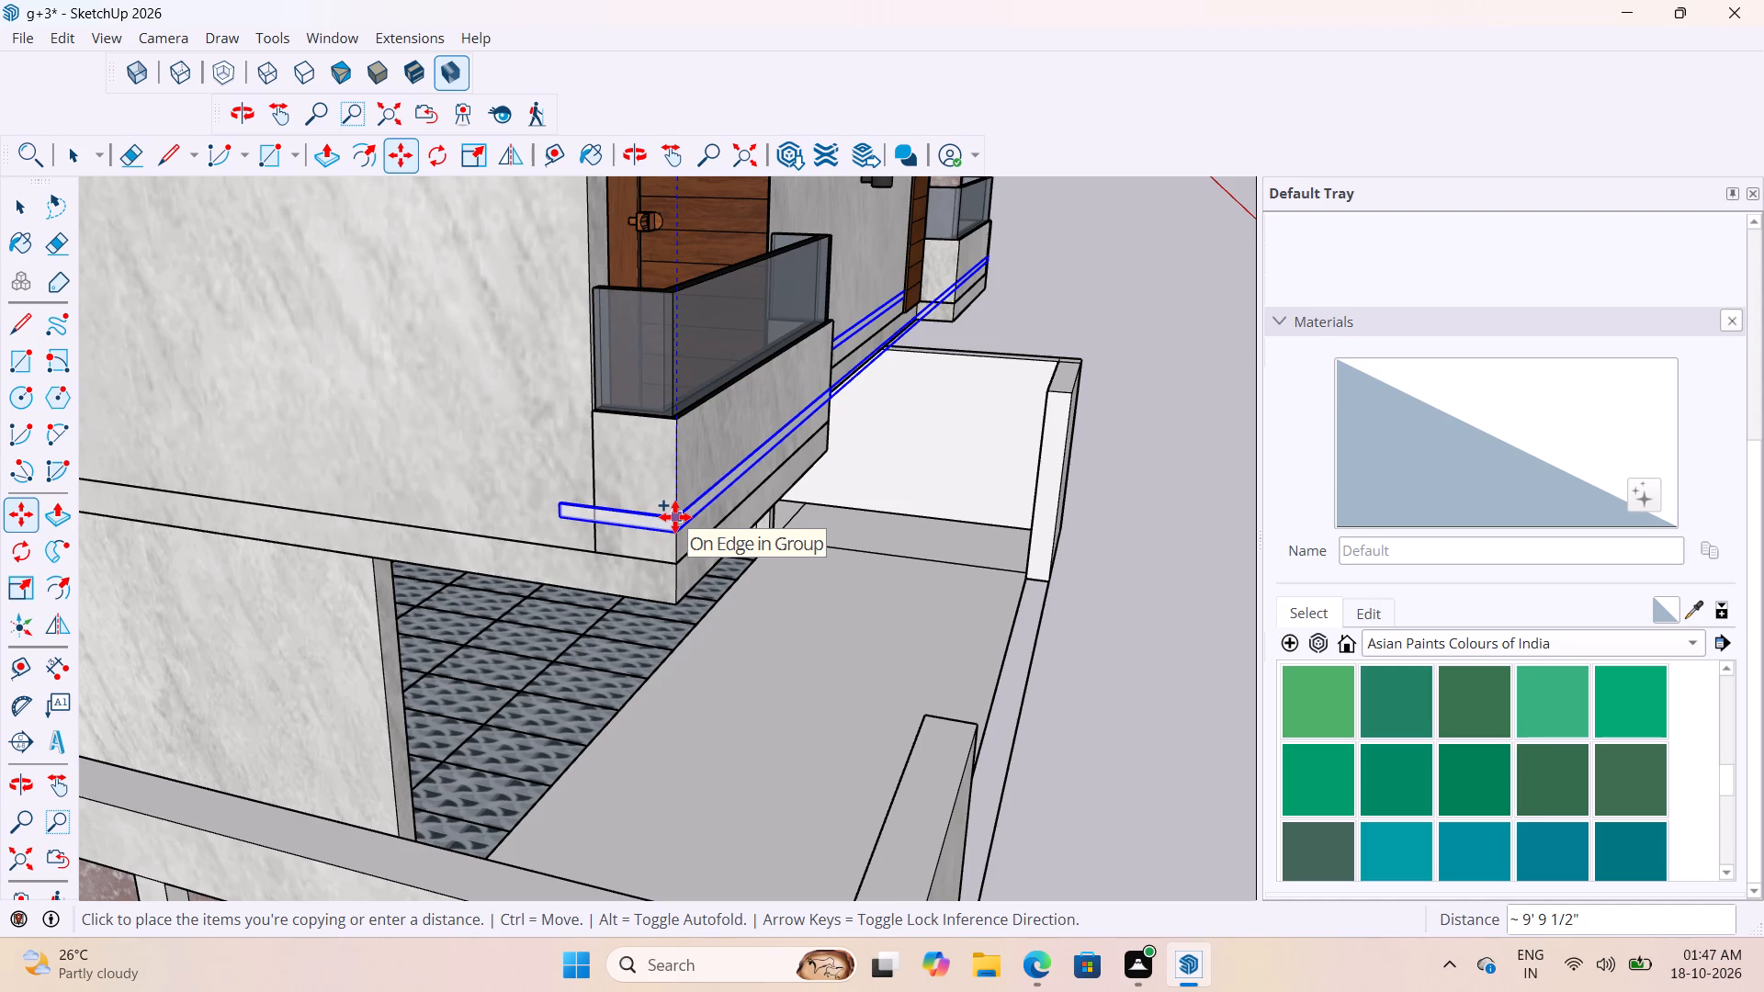
scroll(675, 517, "up", 9)
middle_click_drag(675, 517, 762, 650)
scroll(611, 465, "up", 3)
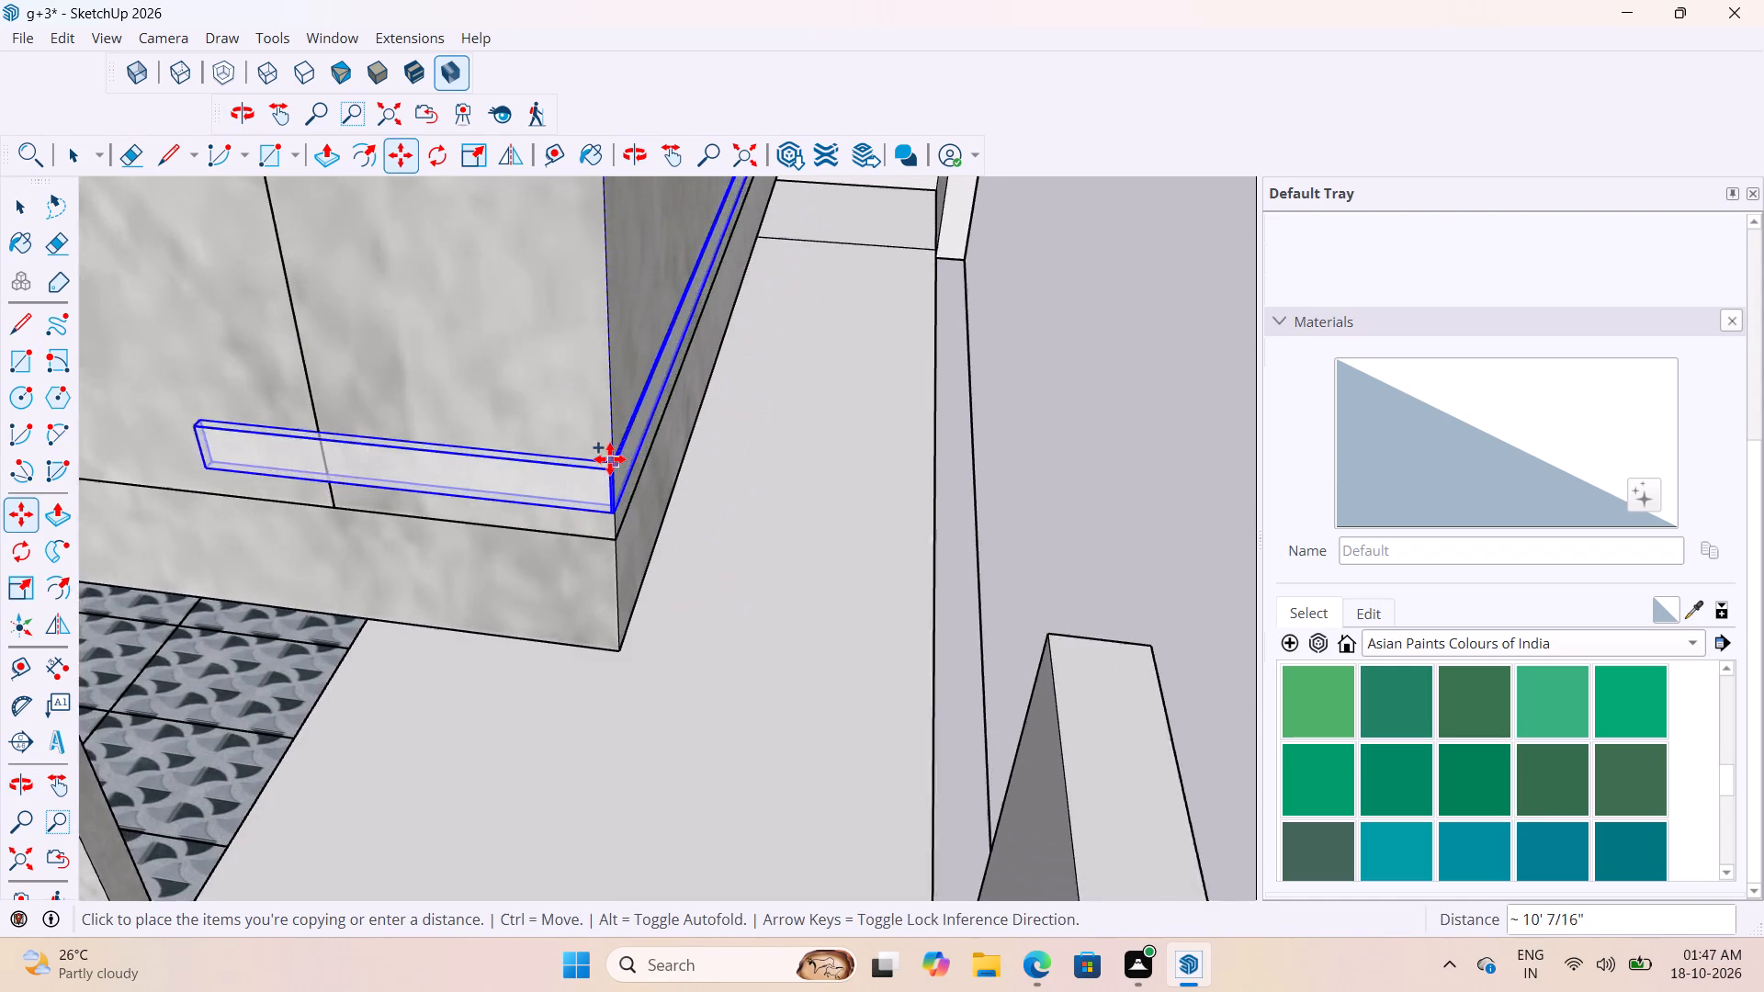
scroll(610, 459, "up", 4)
middle_click_drag(610, 455, 826, 592)
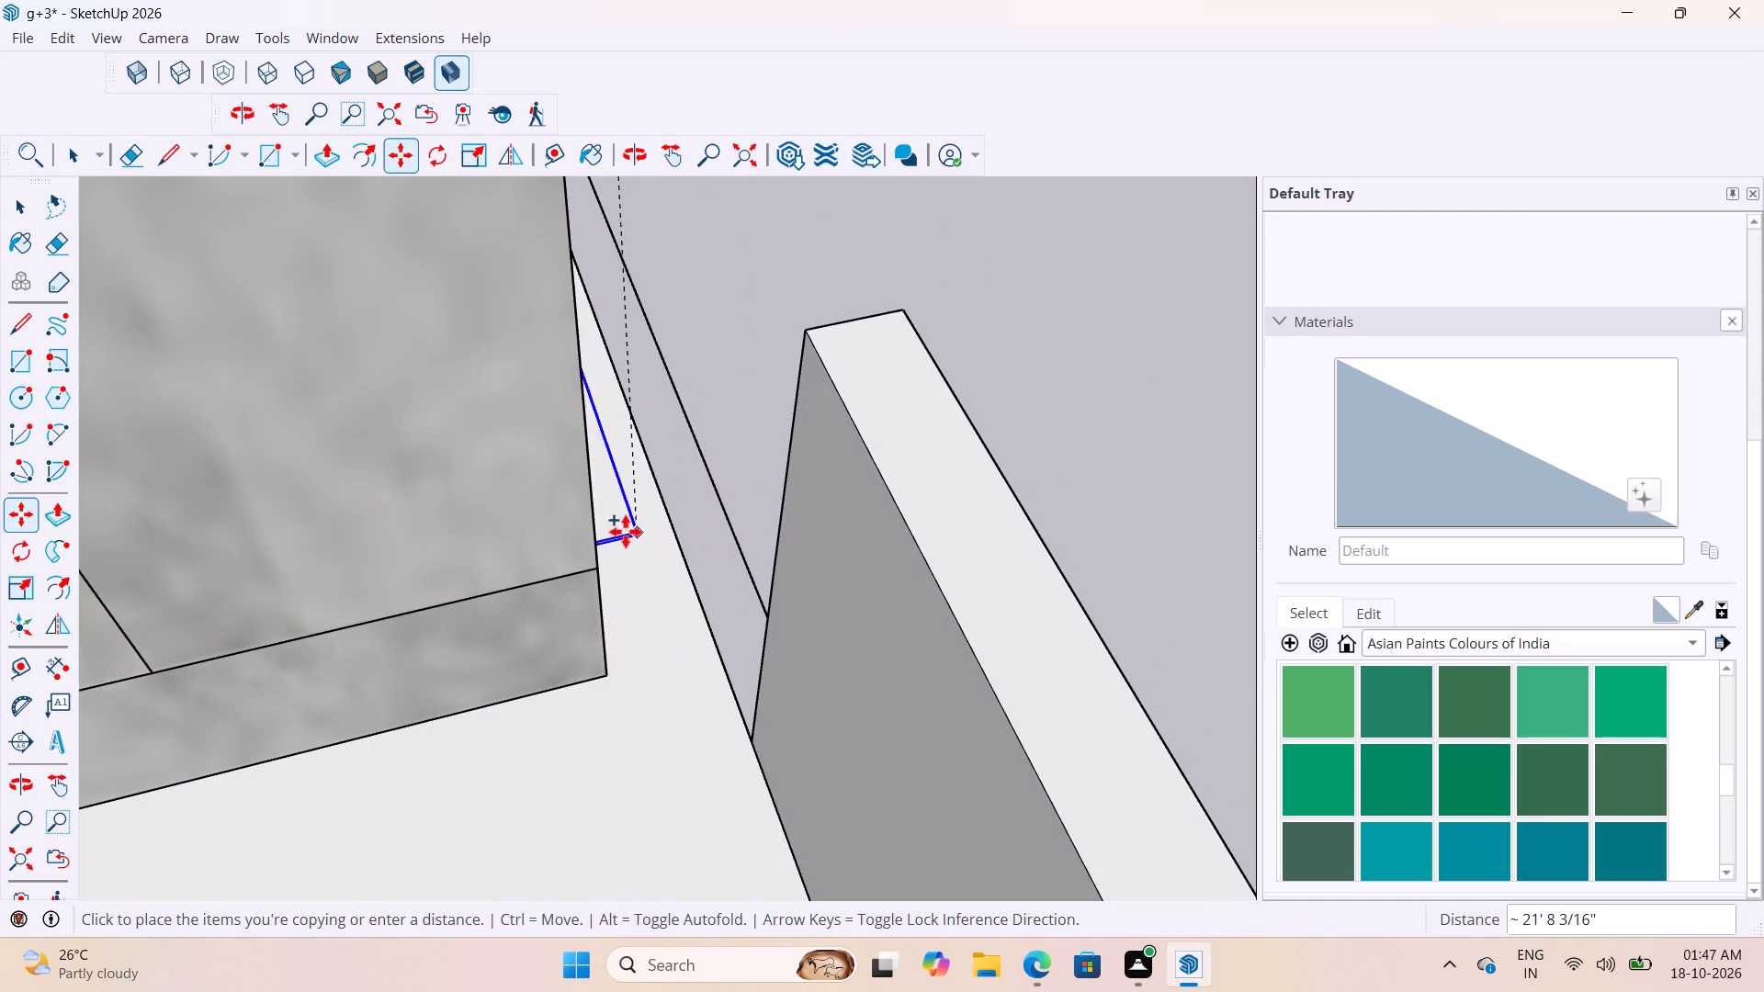
scroll(587, 509, "up", 7)
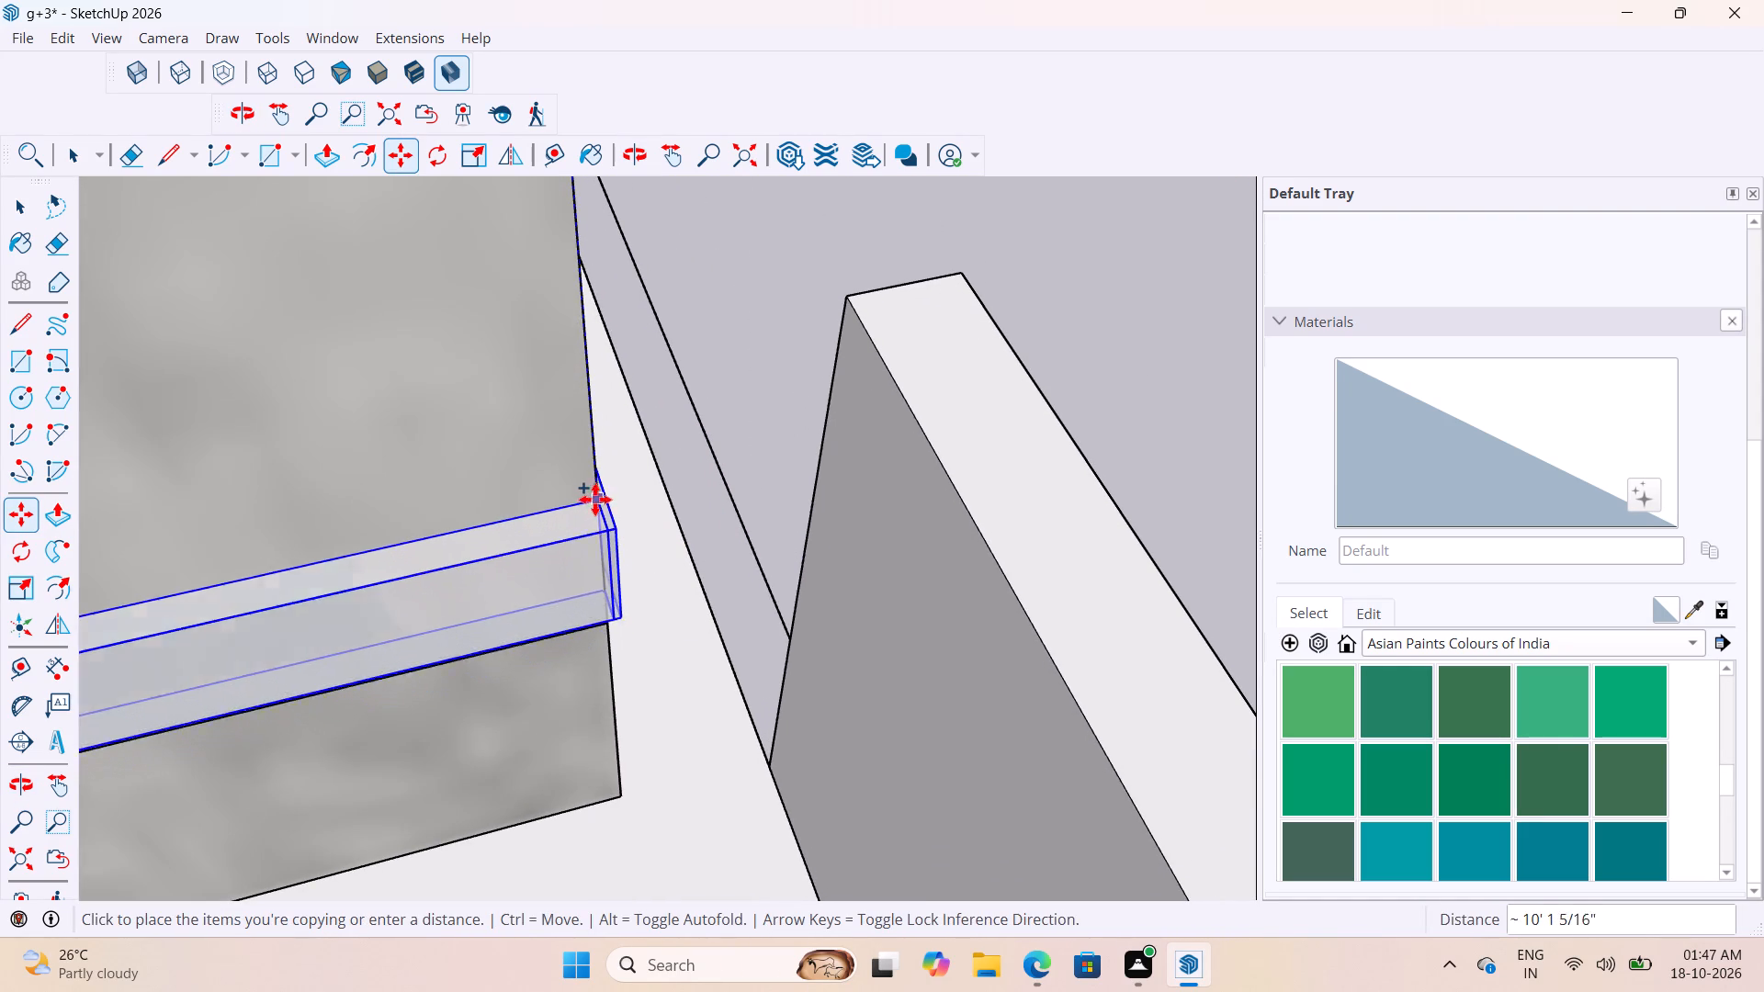
scroll(594, 499, "up", 4)
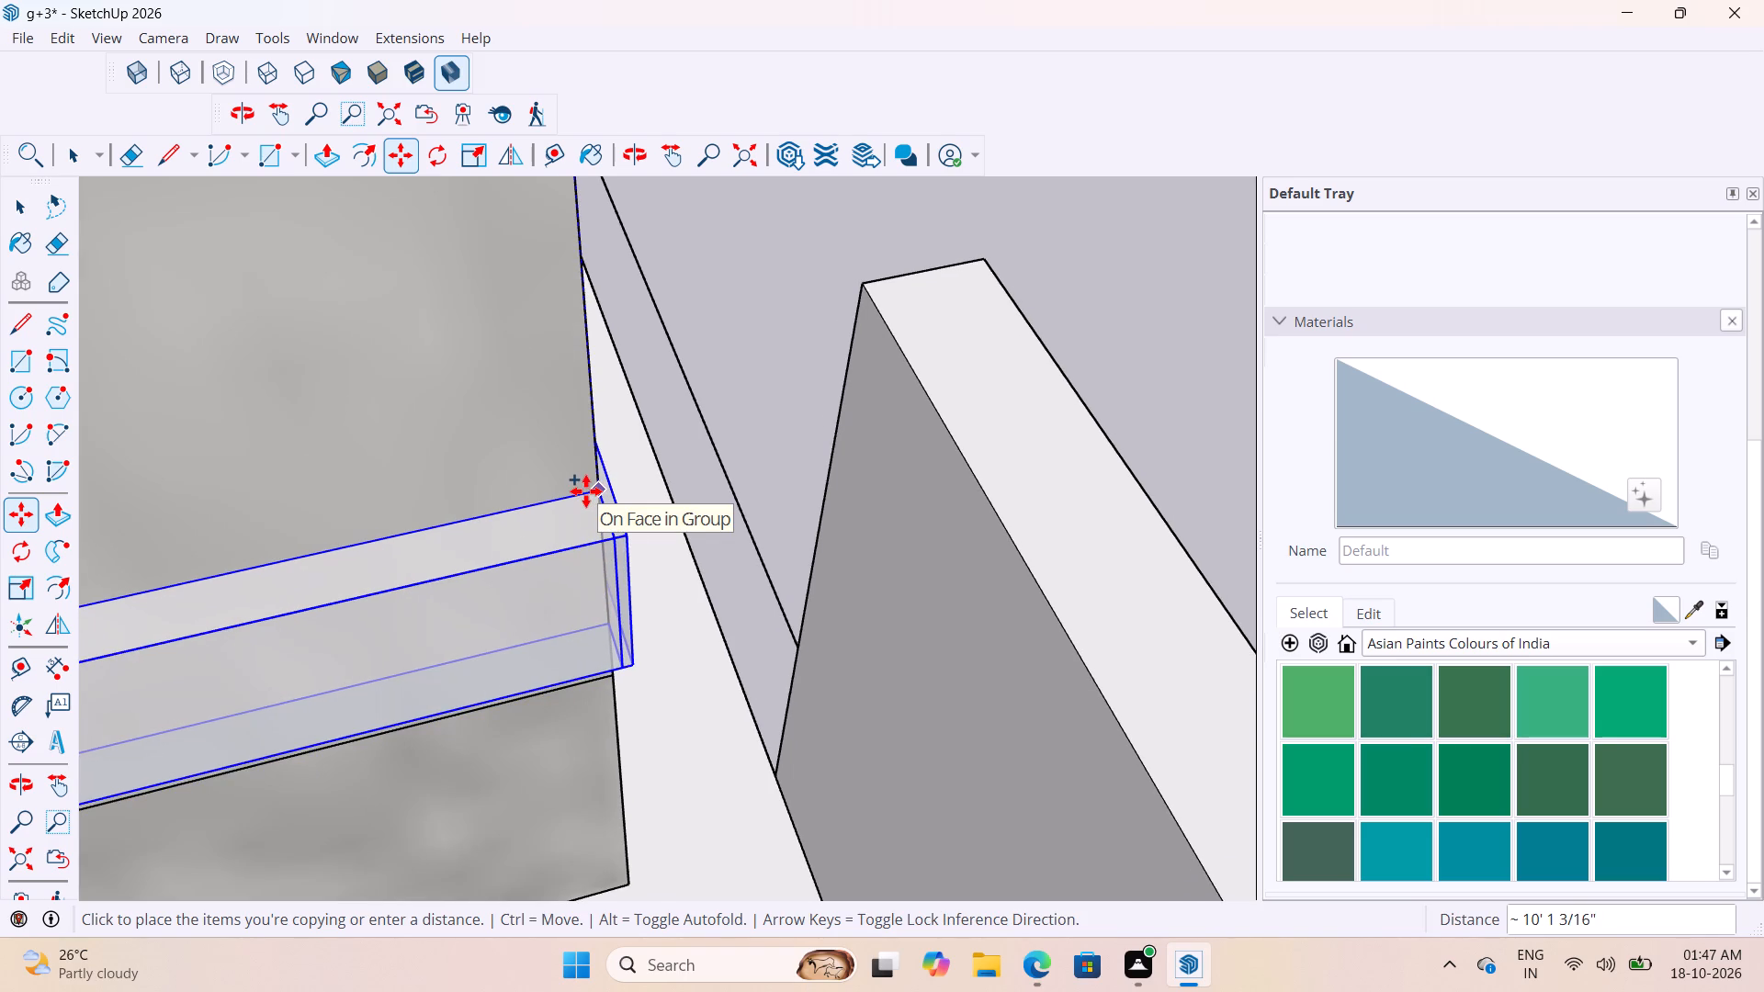
left_click(586, 491)
scroll(665, 578, "down", 16)
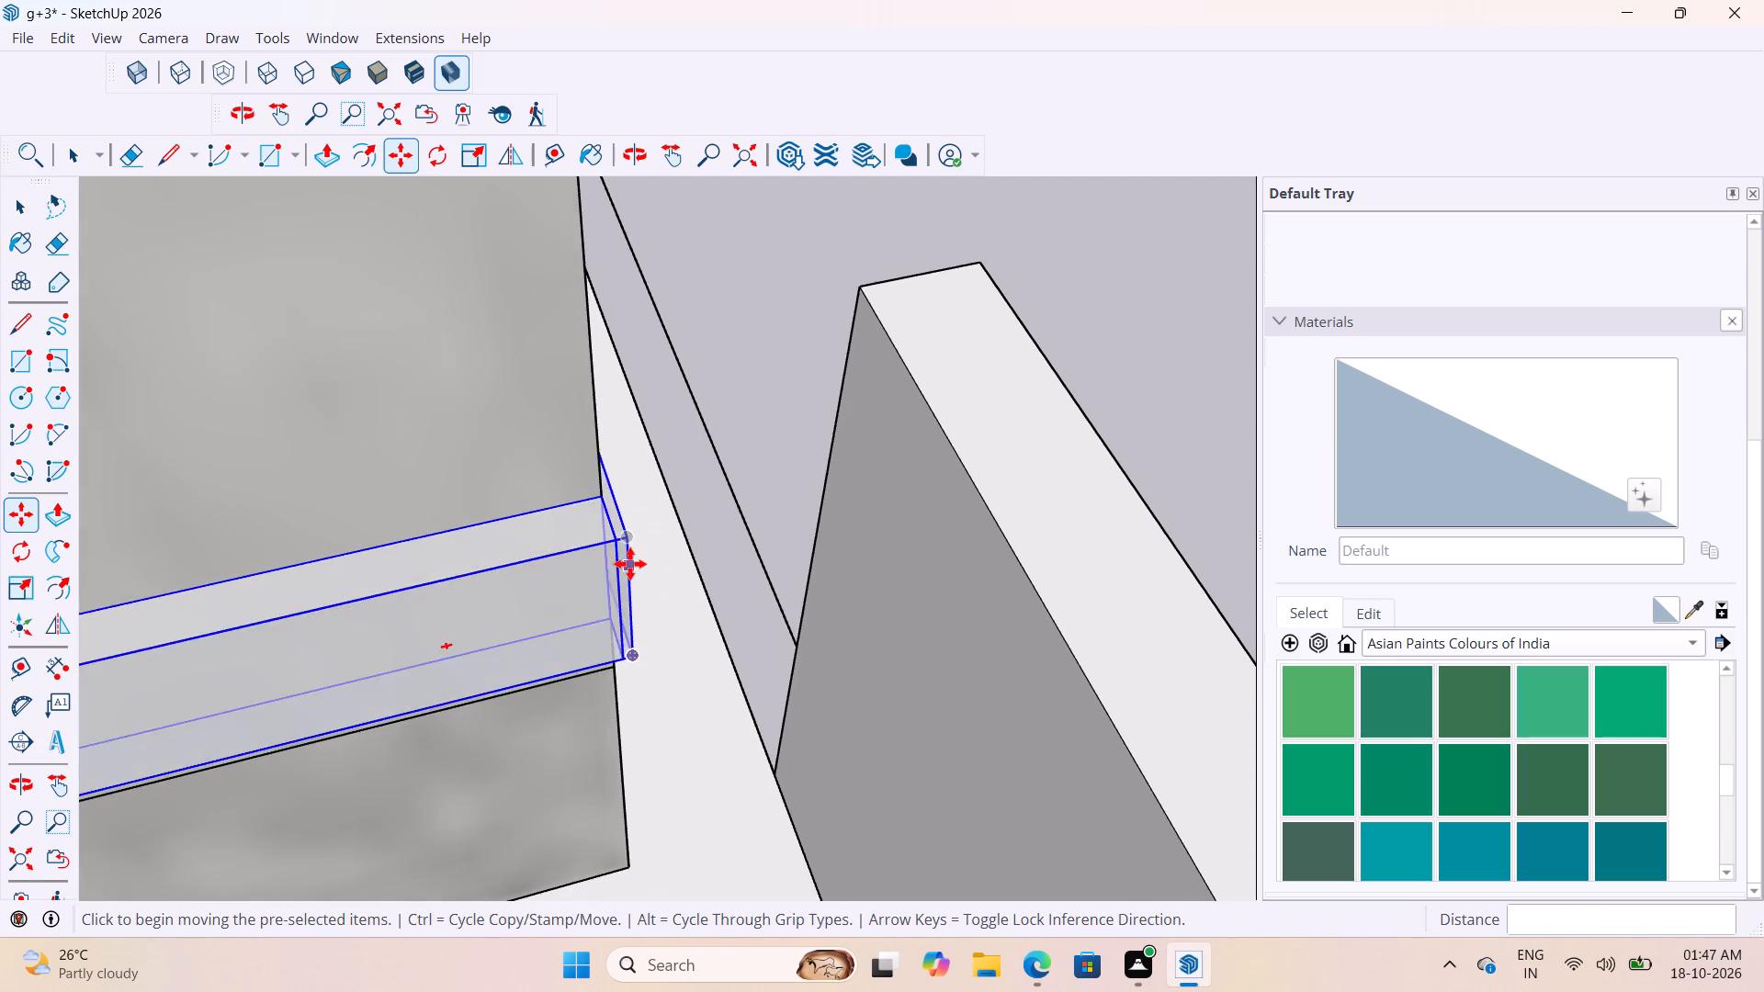
scroll(629, 561, "down", 12)
key("space")
left_click(844, 496)
Examine the strips on all floors from the side and front facades, comparing their fit along balconies and floor bands.
scroll(876, 614, "down", 11)
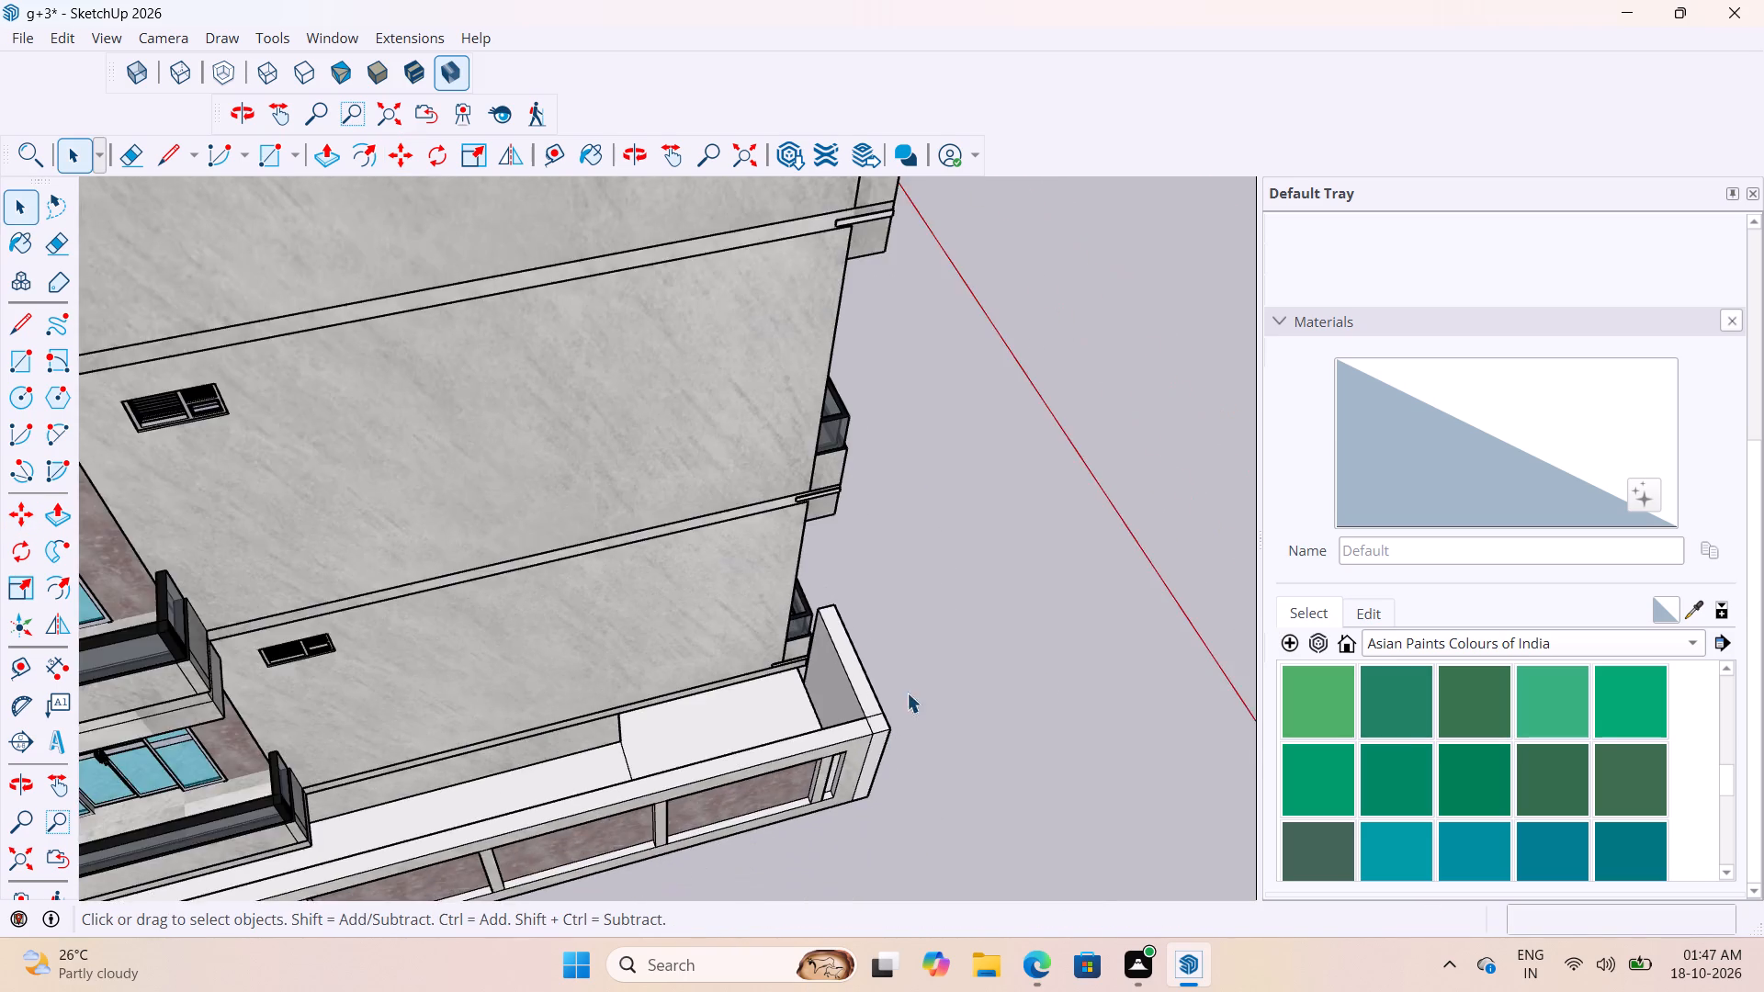
middle_click_drag(858, 654, 122, 513)
scroll(311, 490, "down", 5)
scroll(628, 333, "up", 3)
middle_click_drag(668, 429, 494, 378)
scroll(505, 414, "down", 5)
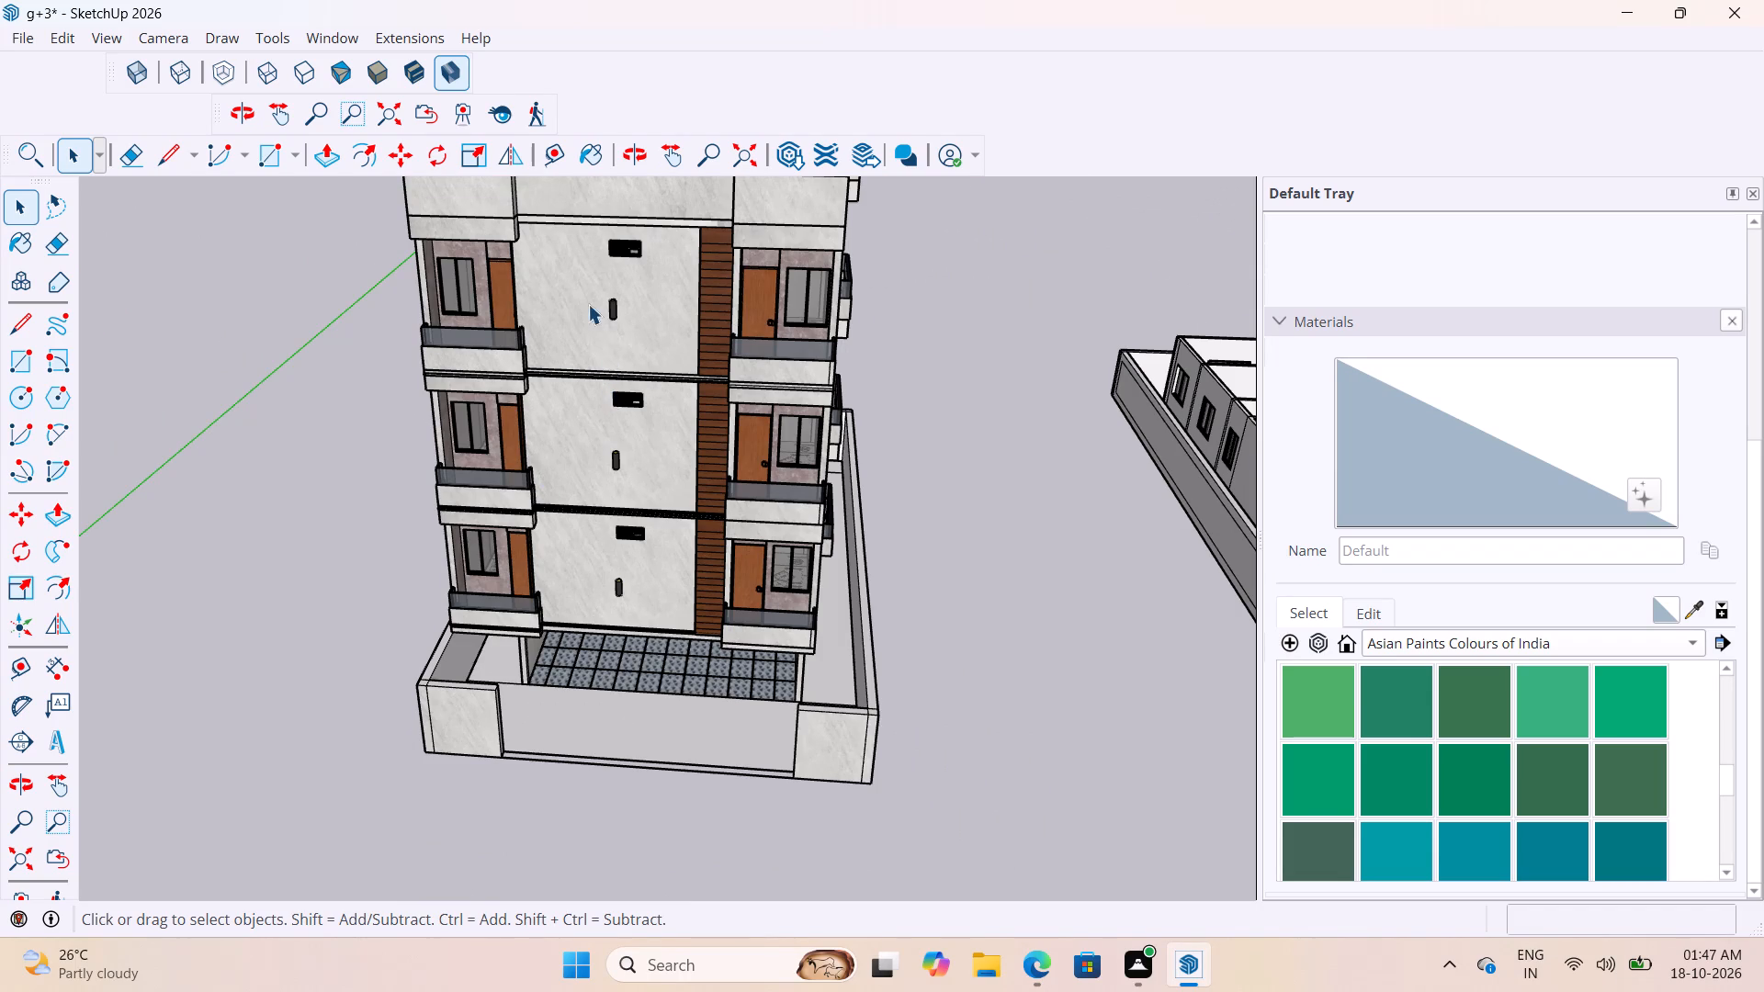
scroll(588, 305, "down", 4)
middle_click_drag(579, 287, 1094, 256)
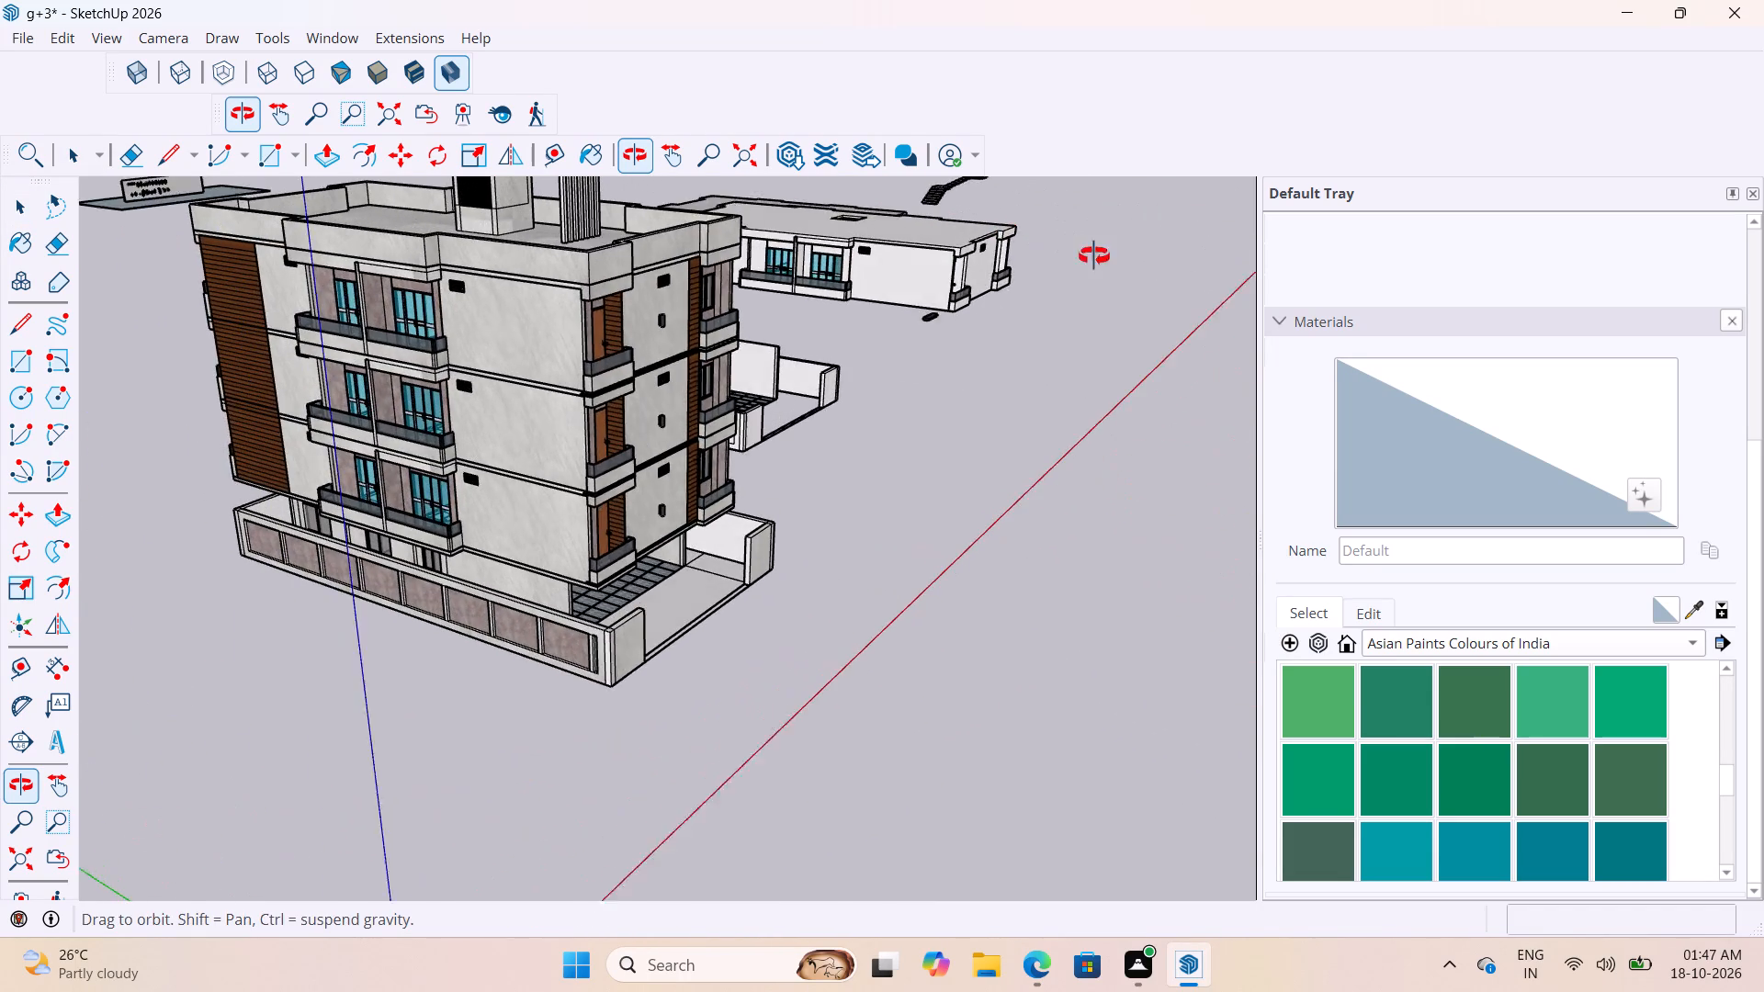
middle_click_drag(1094, 256, 1096, 256)
scroll(831, 224, "down", 5)
middle_click_drag(776, 310, 521, 293)
scroll(576, 334, "up", 5)
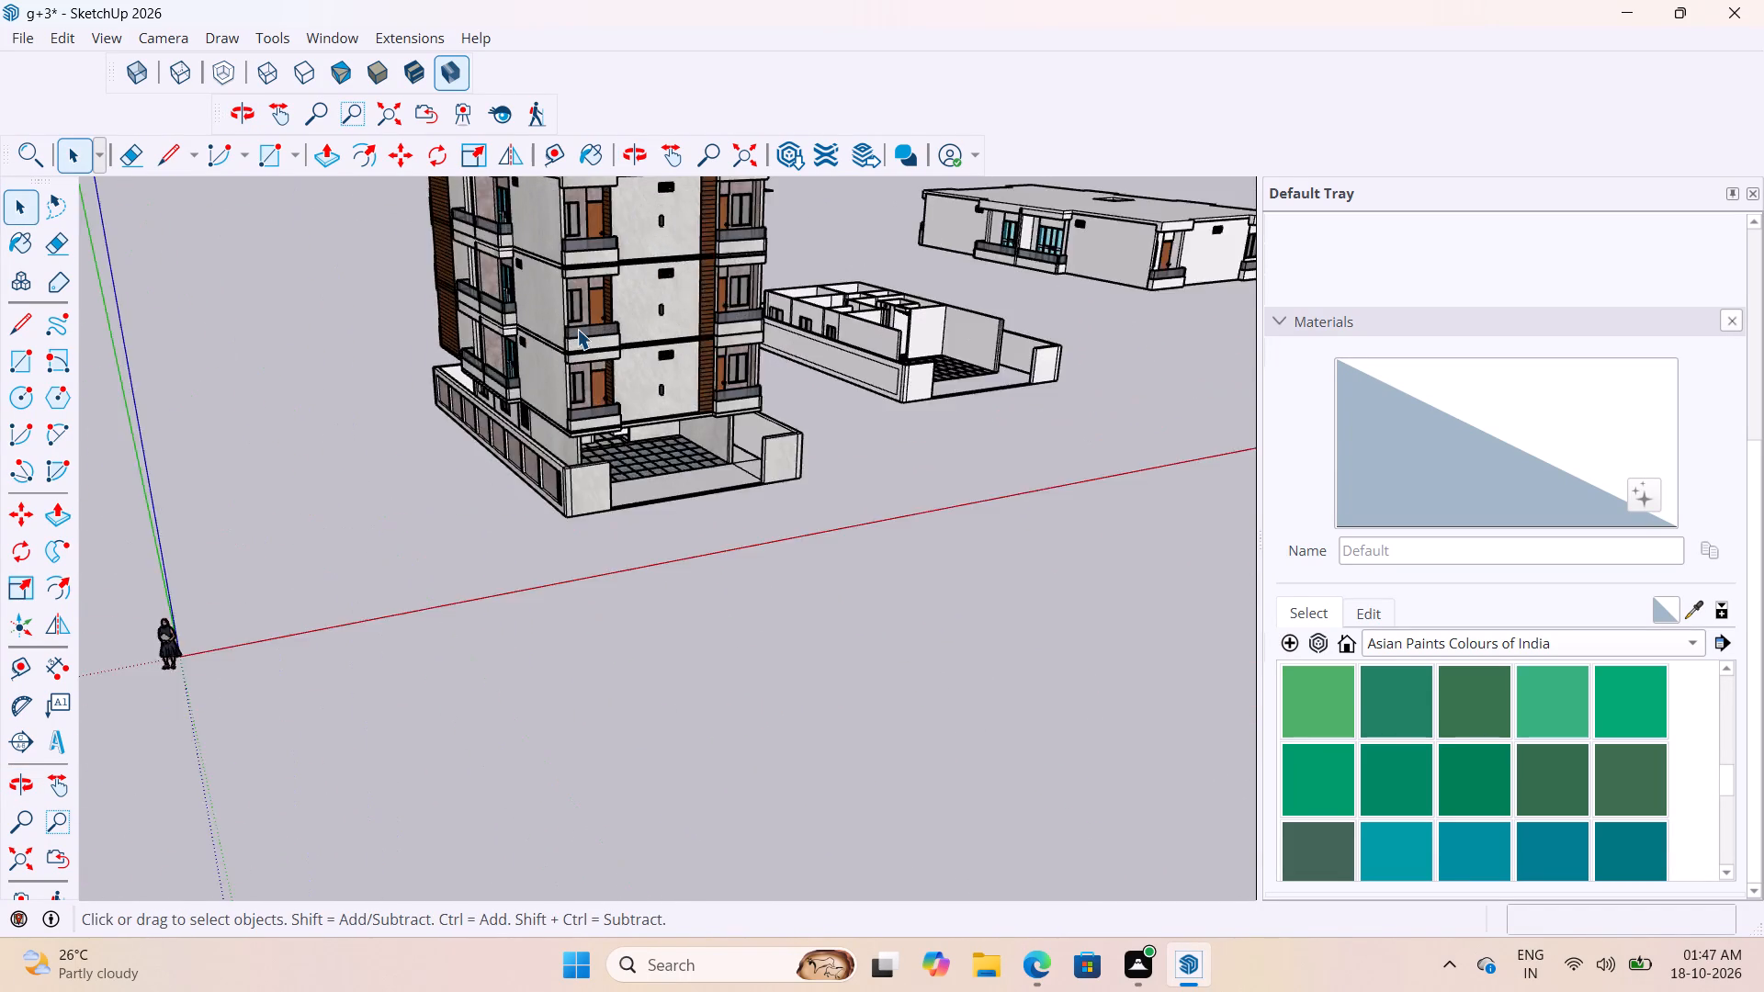
scroll(577, 329, "up", 18)
scroll(579, 350, "down", 5)
scroll(619, 596, "up", 3)
scroll(483, 560, "down", 4)
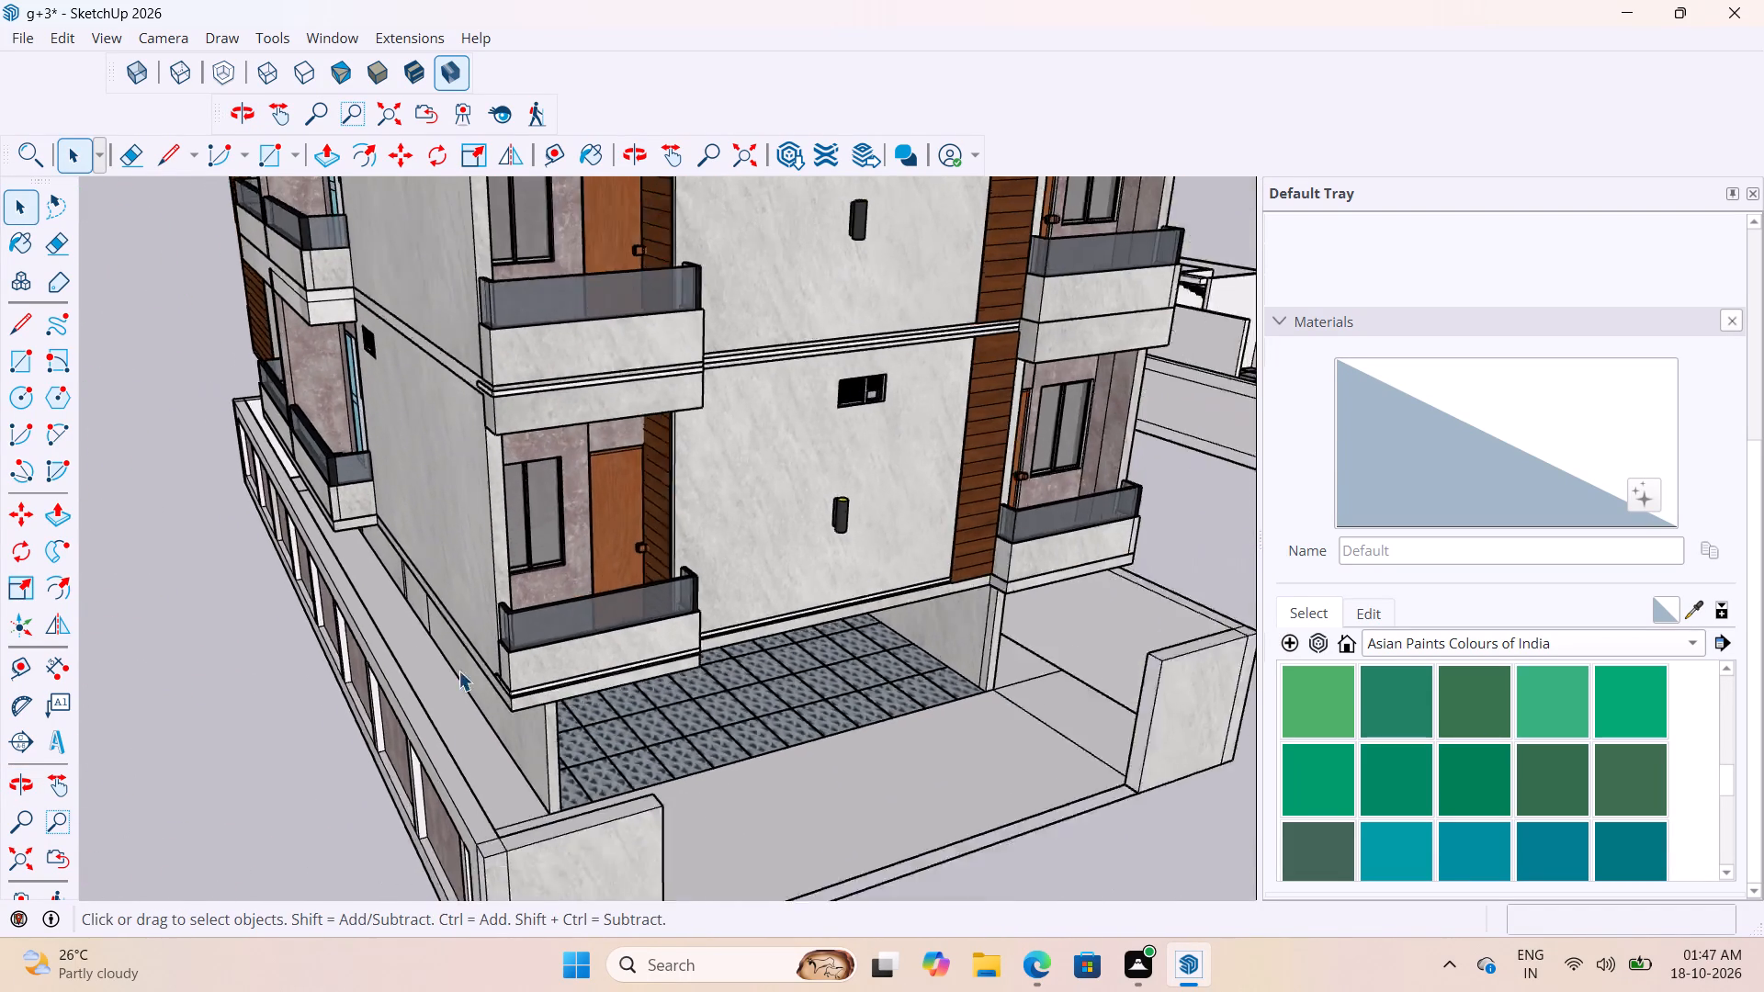
scroll(458, 671, "down", 1)
scroll(793, 491, "up", 6)
middle_click_drag(805, 527, 594, 567)
scroll(738, 632, "down", 1)
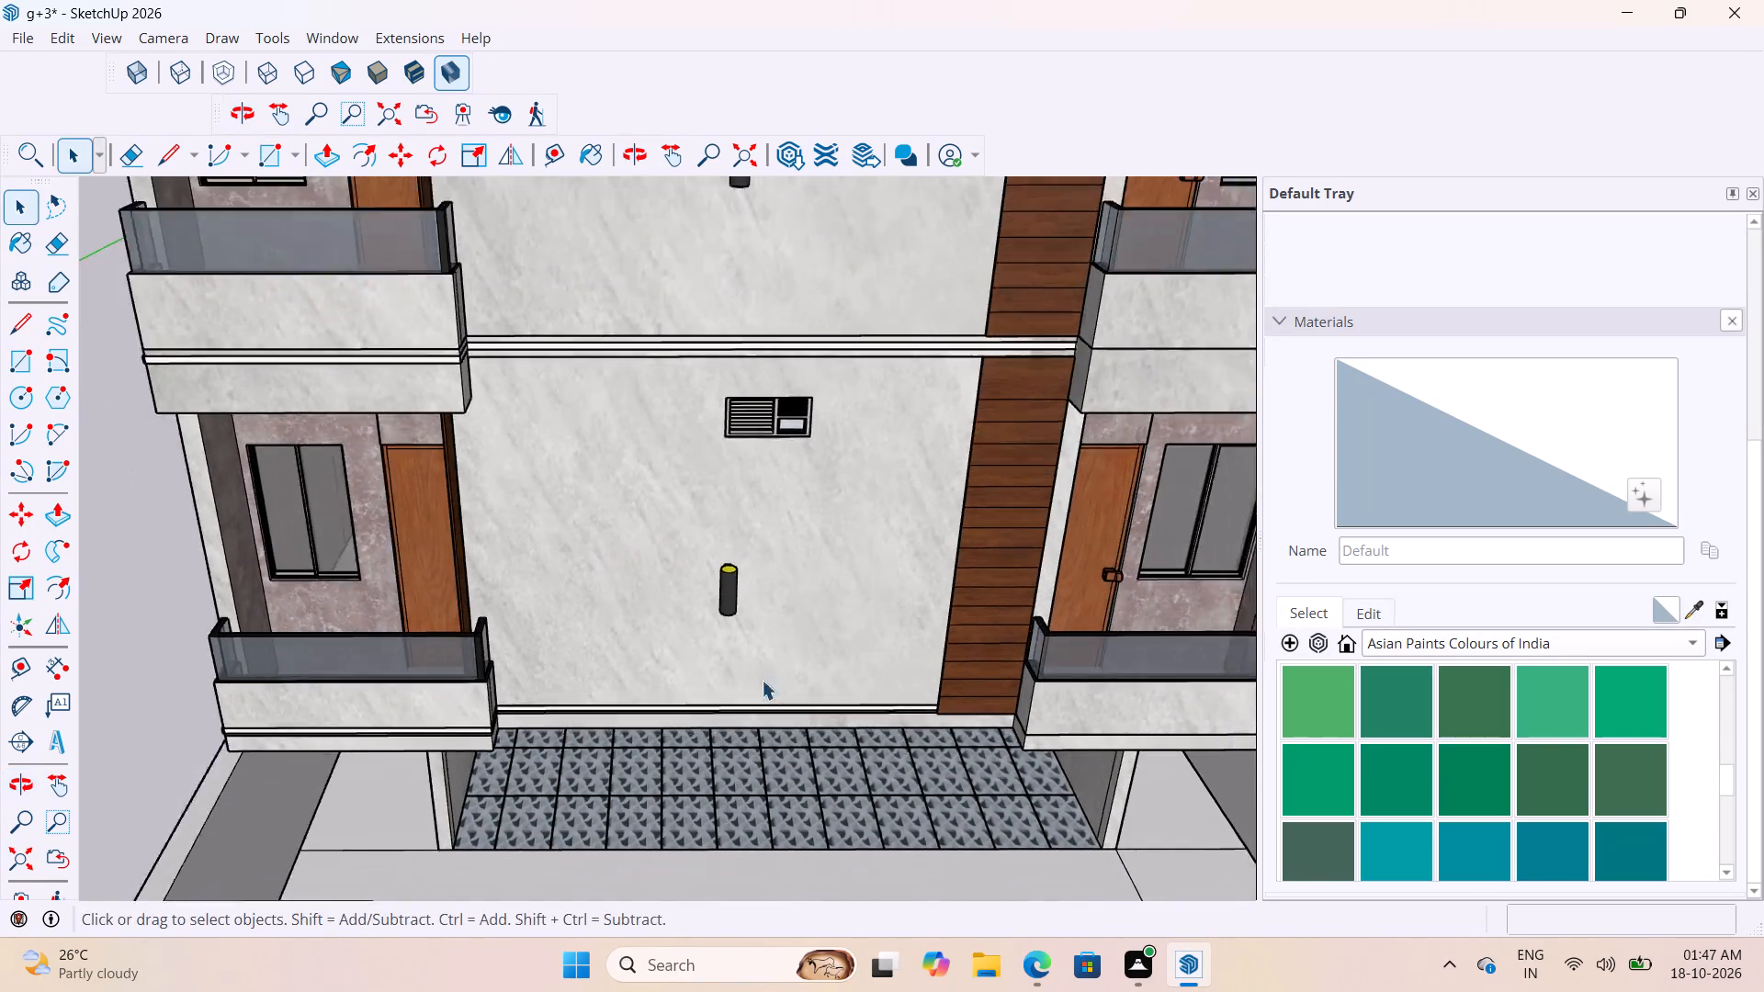
scroll(762, 680, "down", 8)
scroll(665, 326, "up", 8)
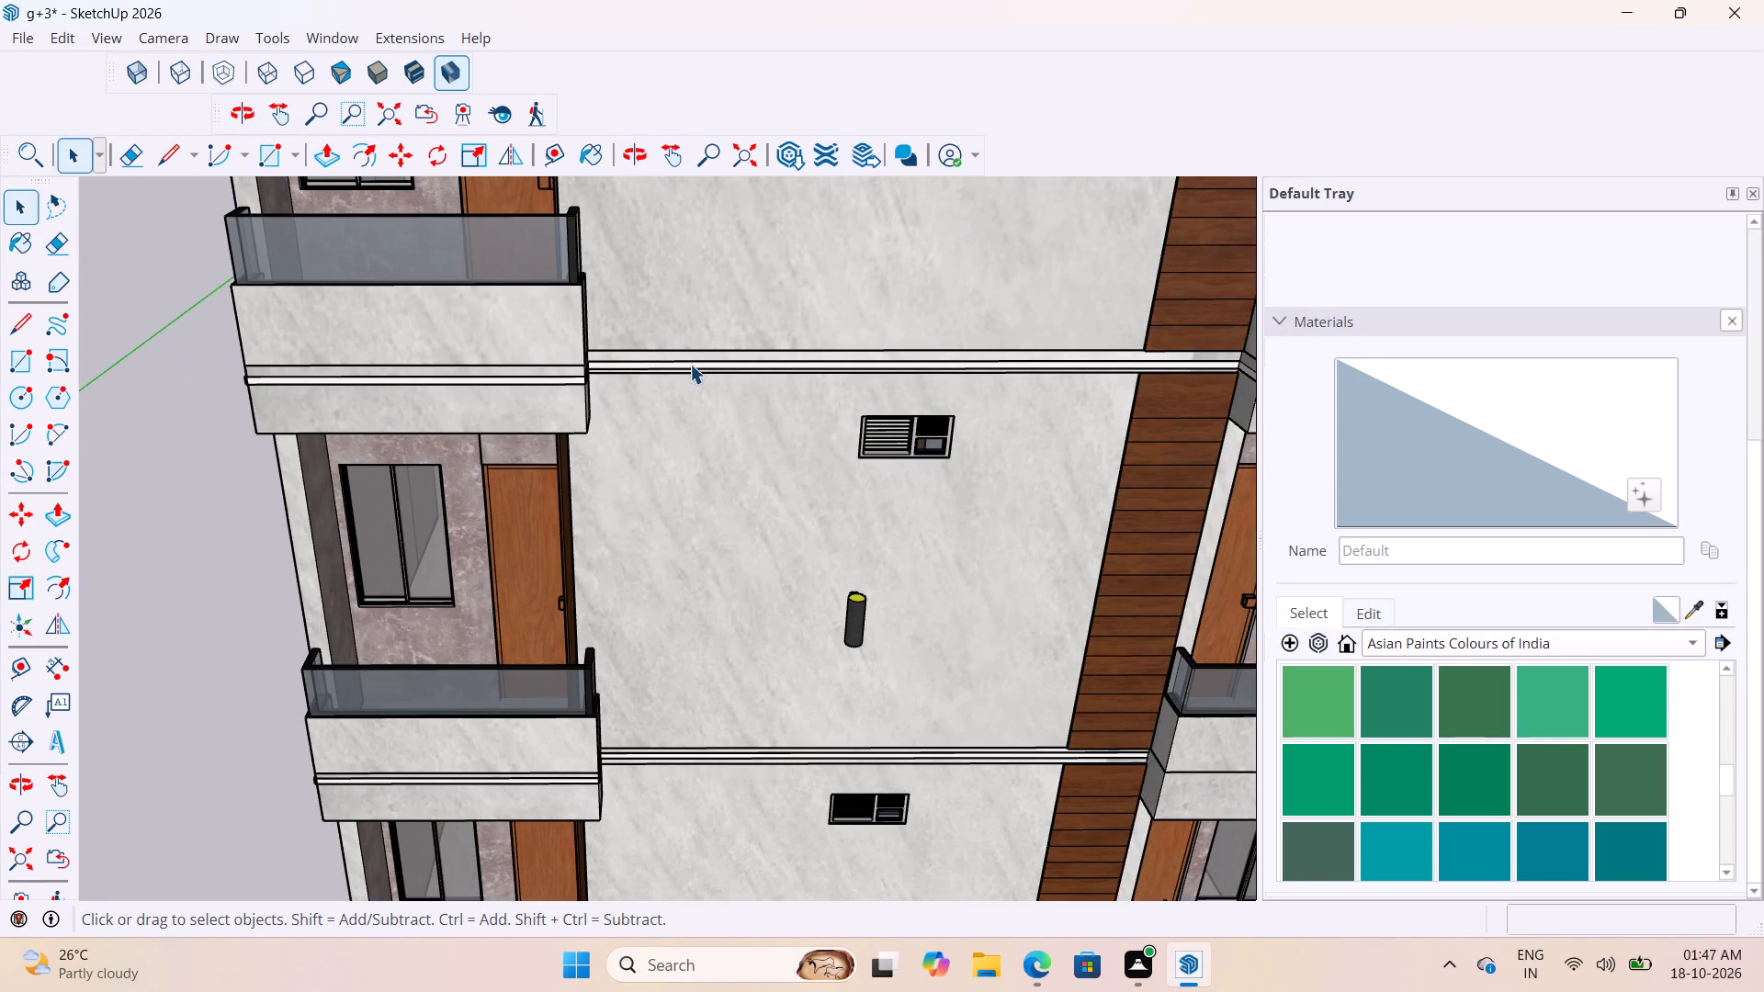
Select the connected geometry of the highest raised strip on the front facade's floor band and make it a group.
double_click(691, 364)
double_click(691, 363)
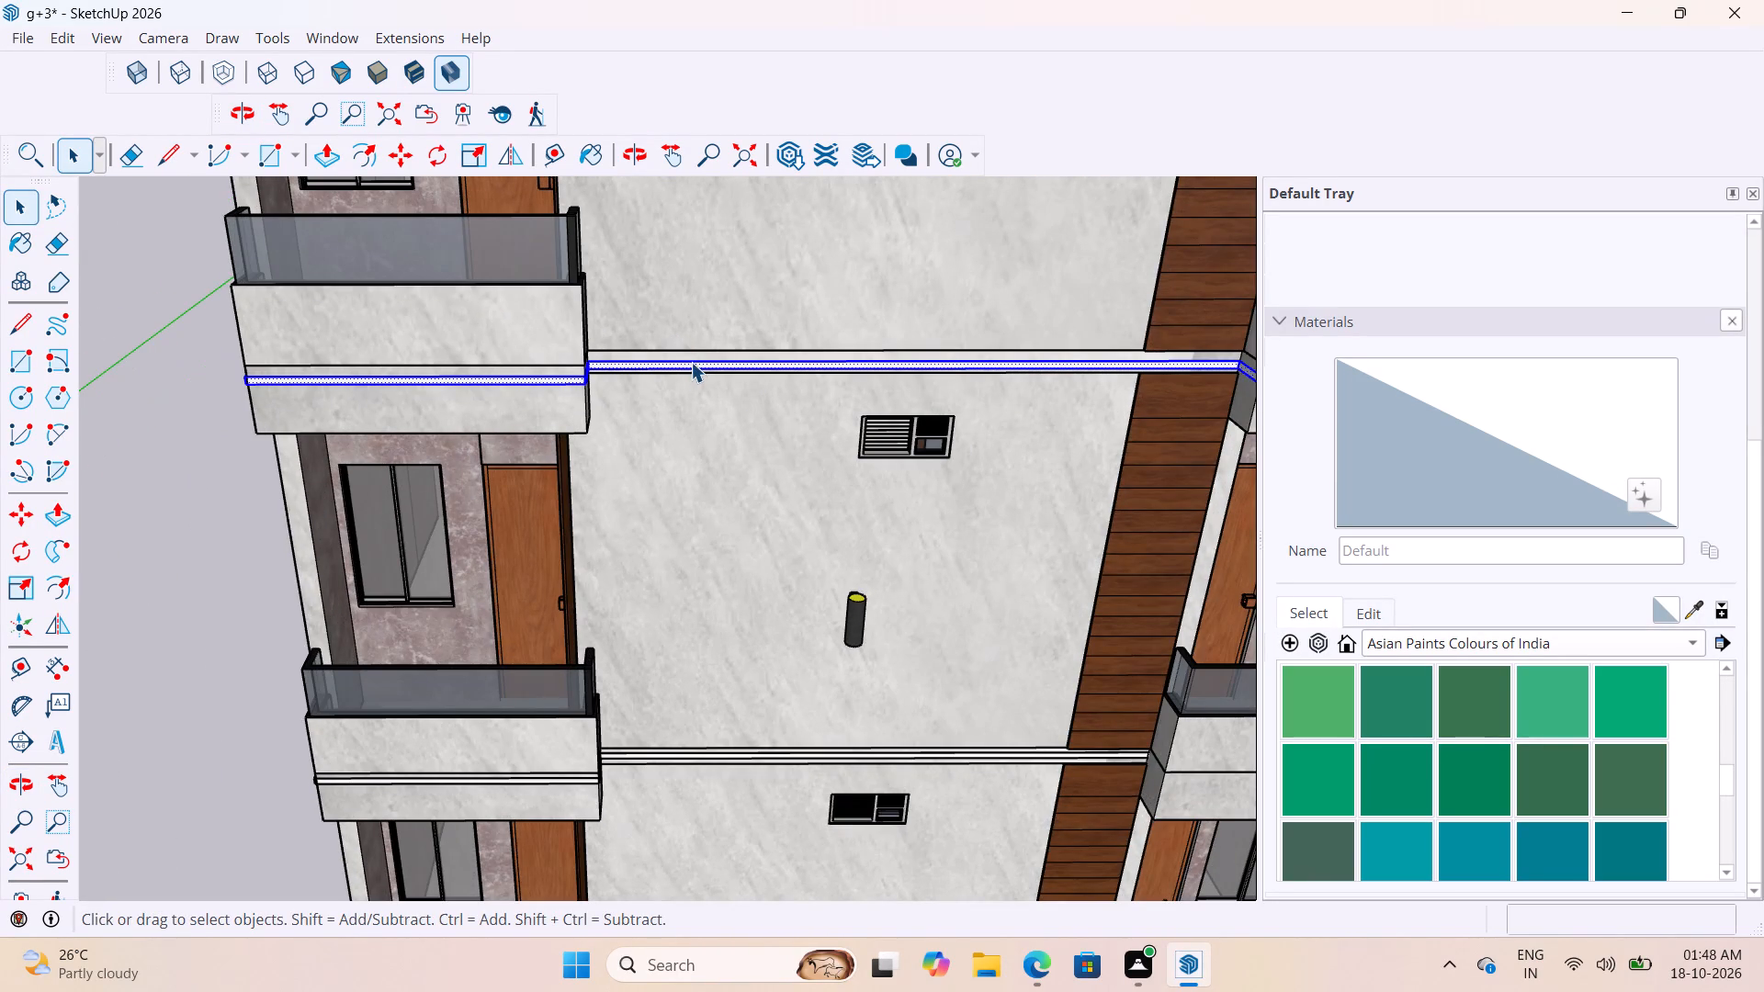
right_click(691, 362)
left_click(799, 582)
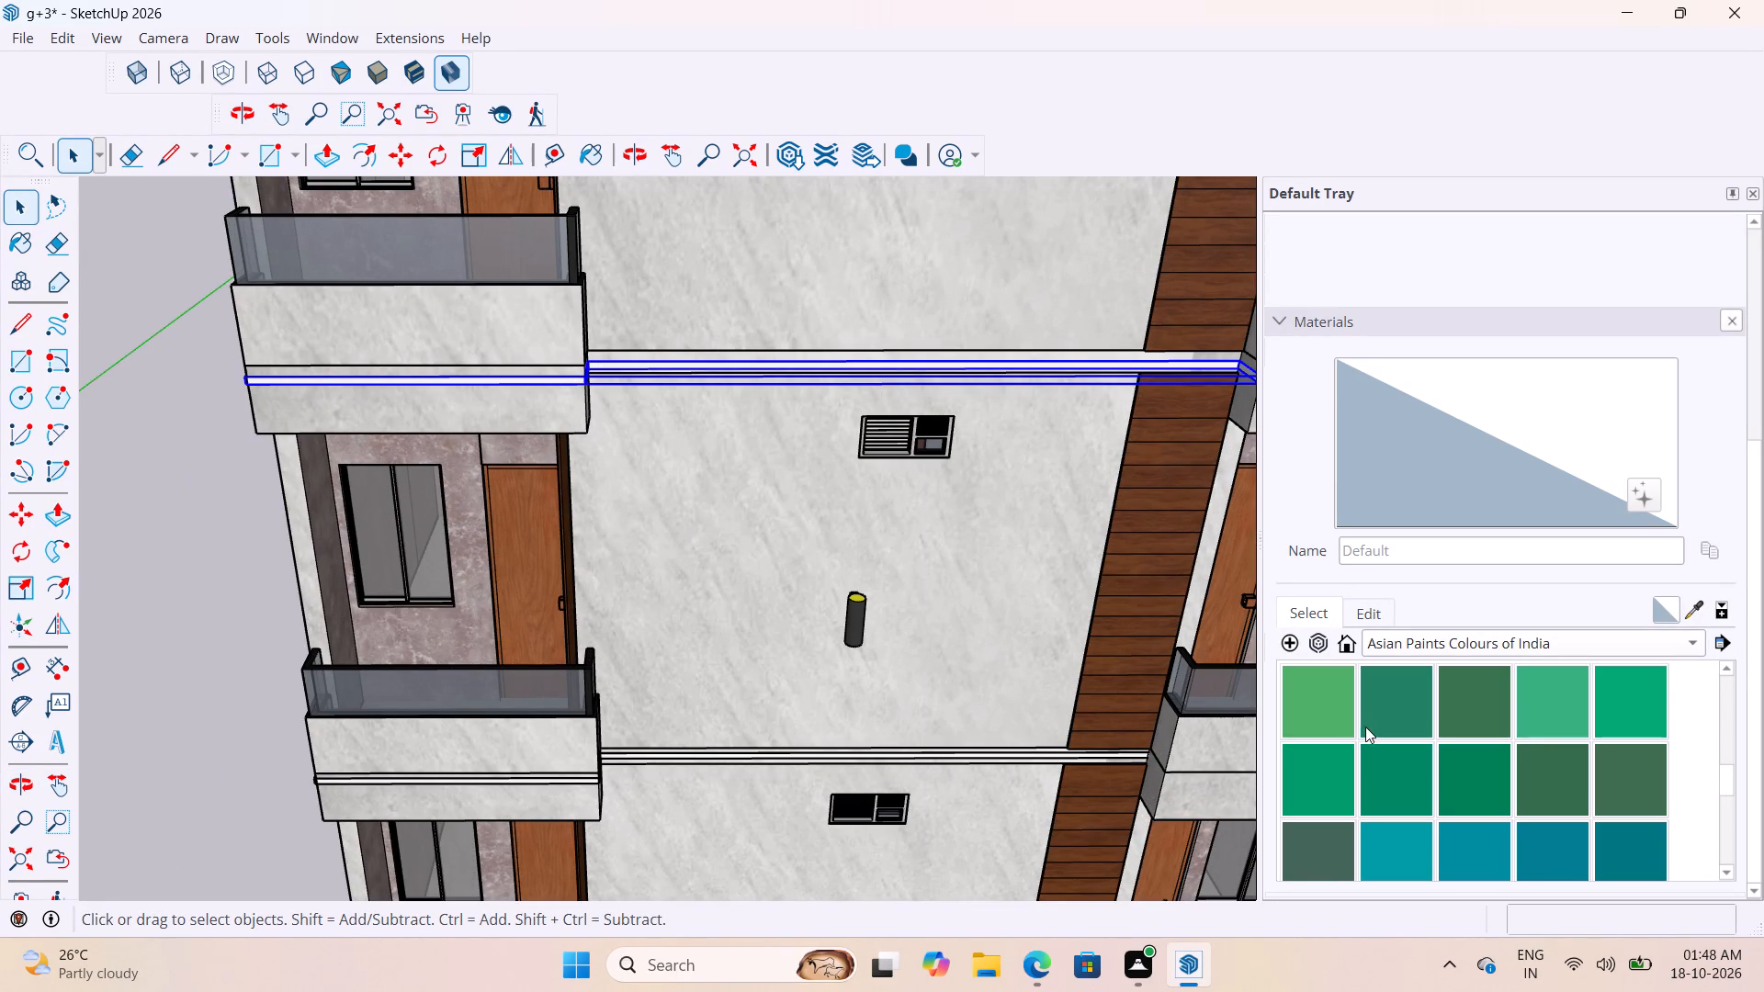
Paint the highest strip group with 2121 AP X165 Dhaani-I from the Asian Paints Colours of India collection.
scroll(1363, 731, "up", 3)
left_click(1463, 705)
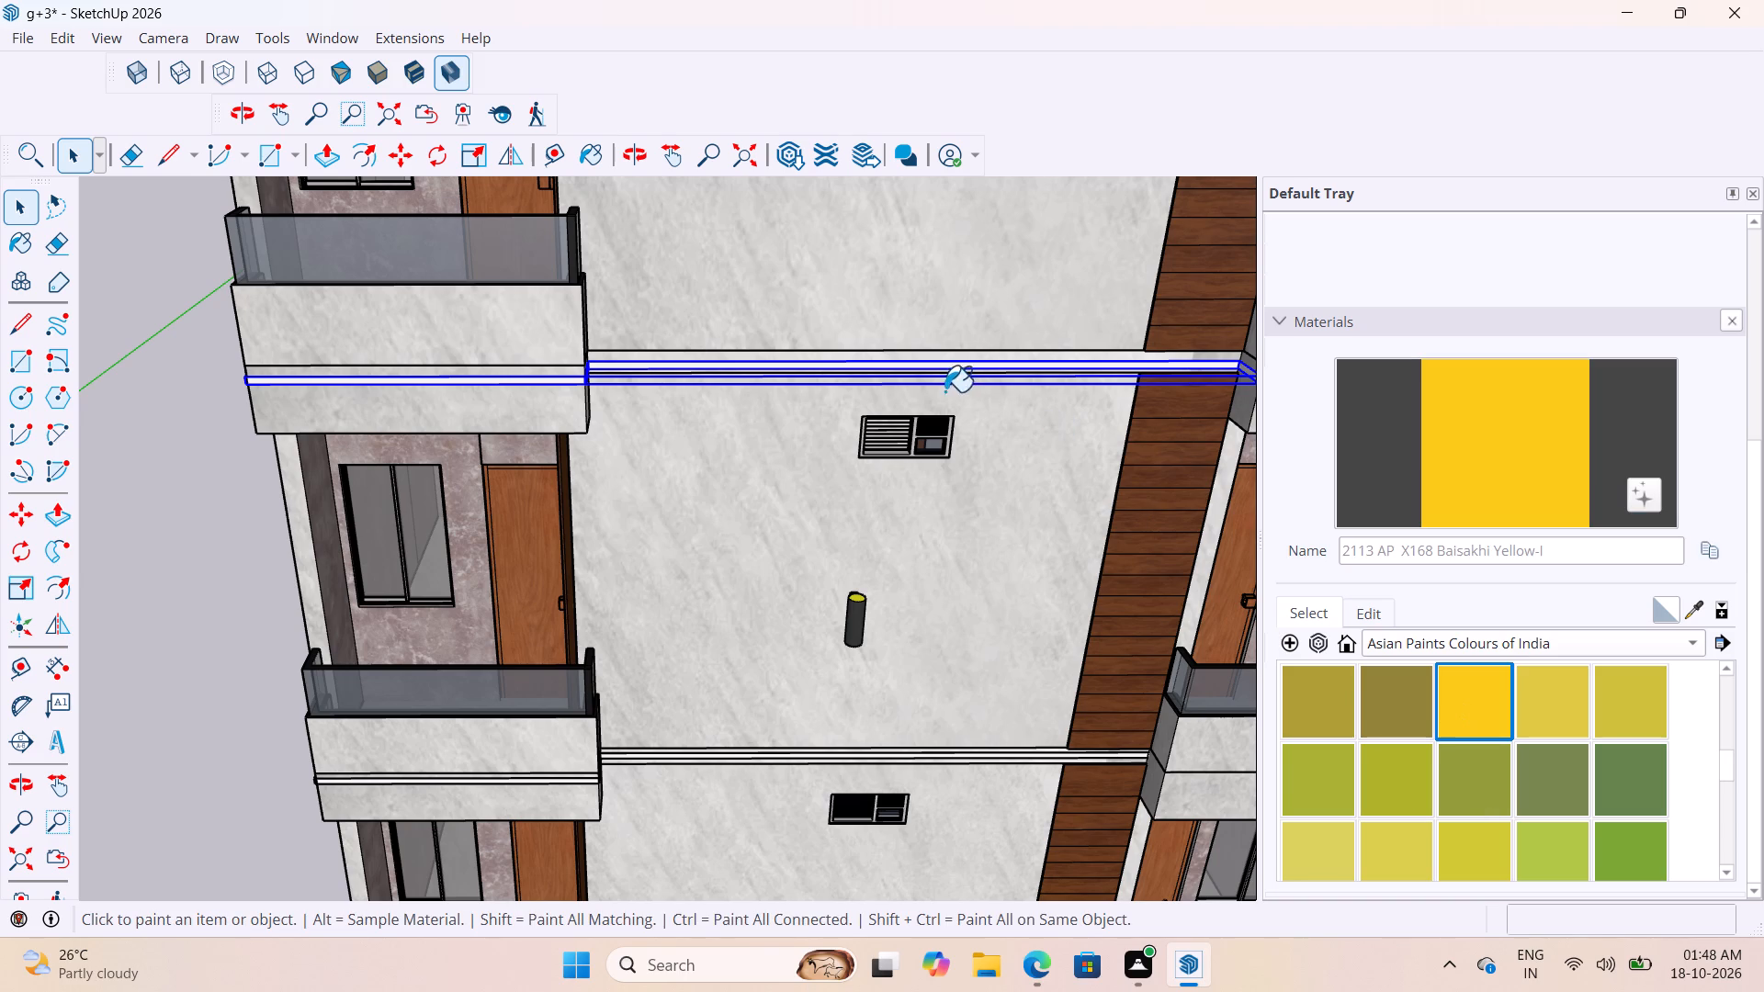
left_click(1337, 852)
scroll(987, 351, "up", 2)
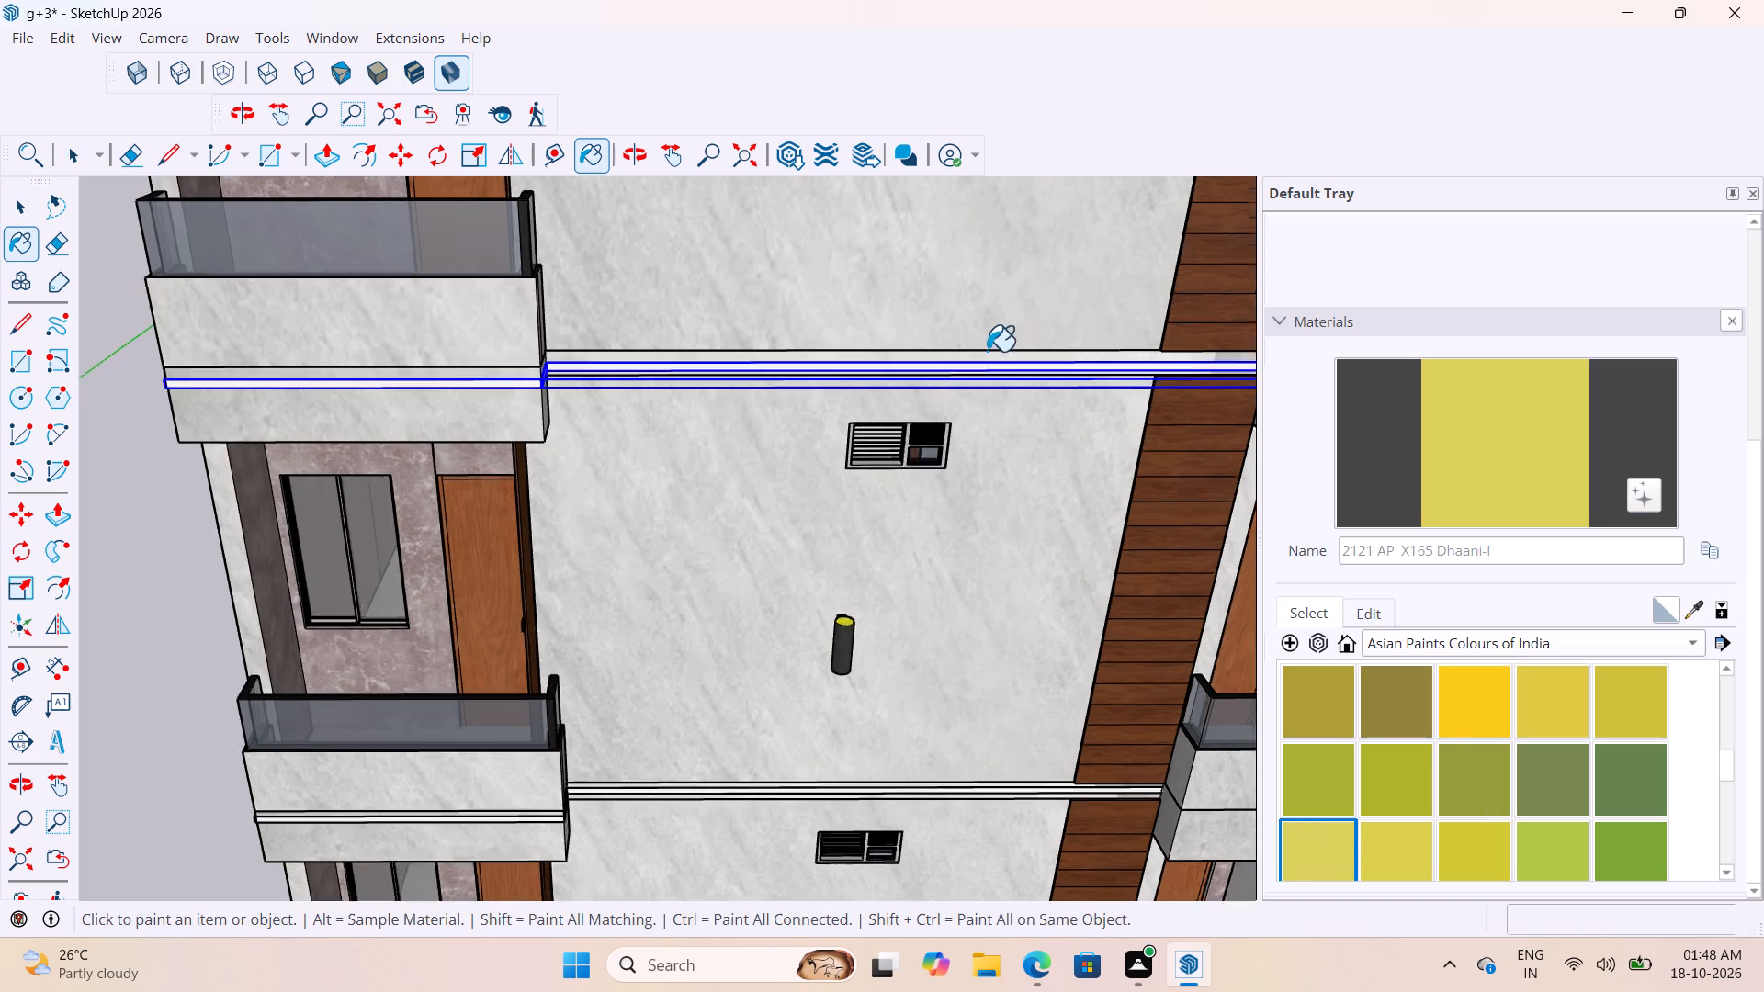
scroll(987, 351, "up", 10)
left_click(876, 366)
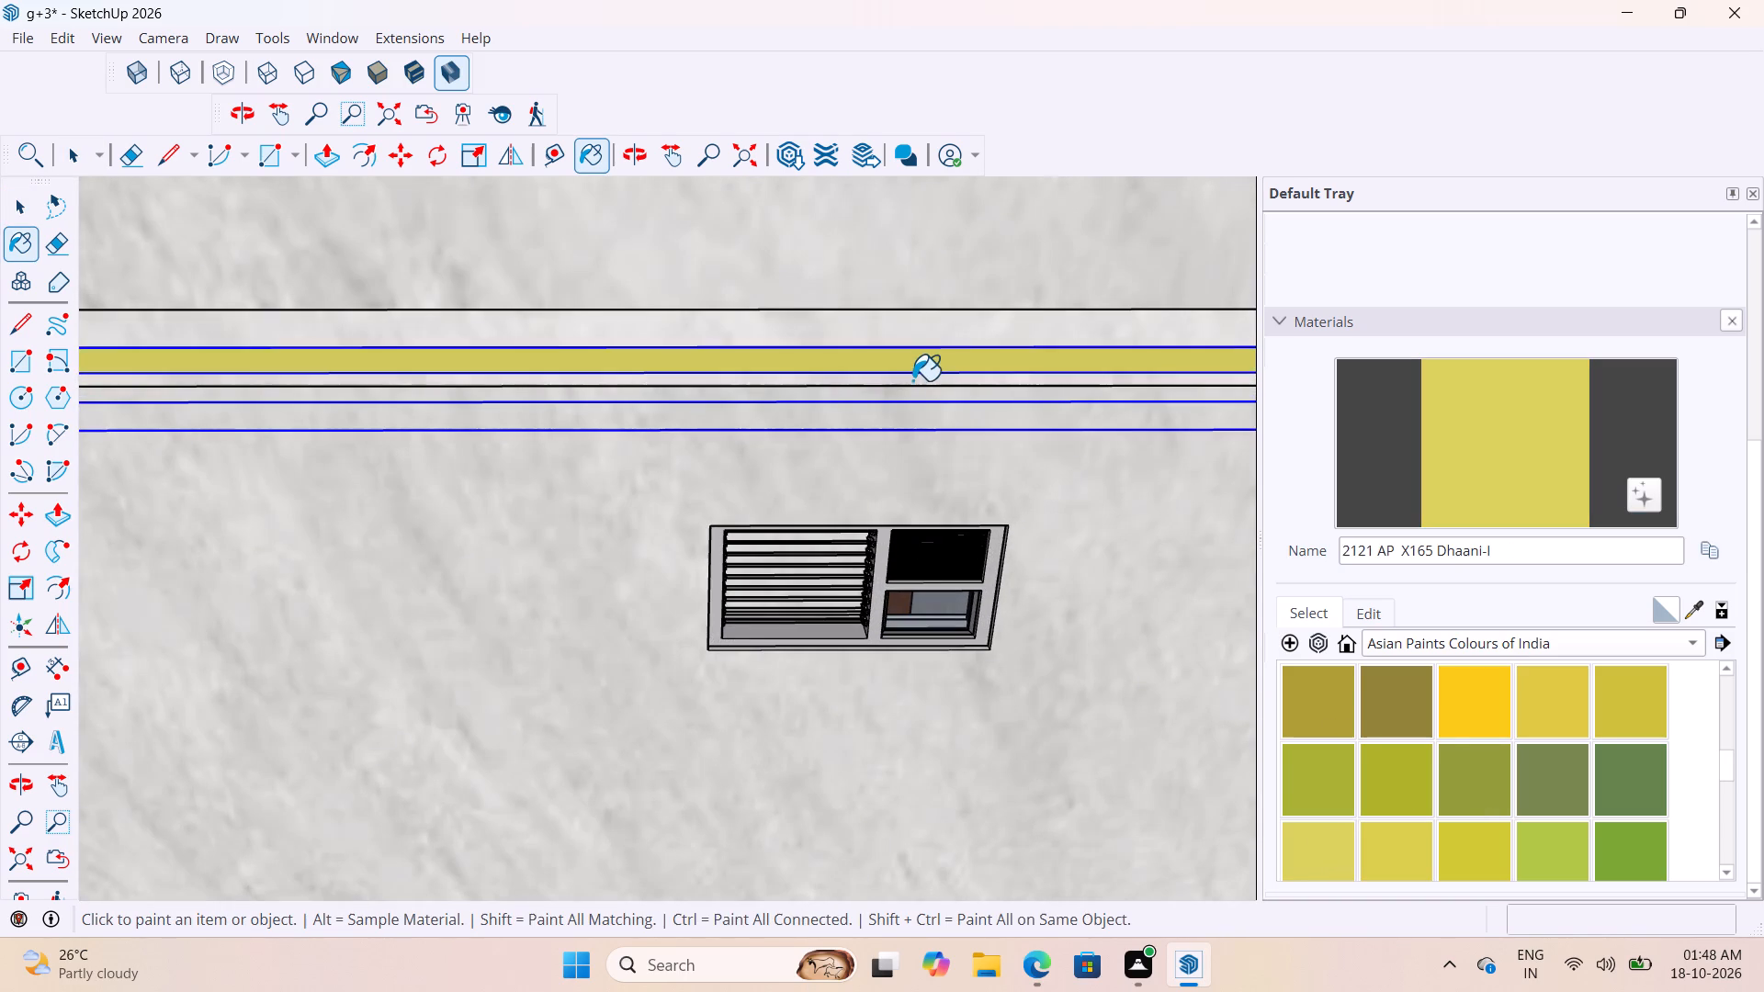
Paint the strips on the middle and lowest floor bands with the same 2121 AP X165 Dhaani-I colour and clear the selection.
scroll(912, 379, "down", 20)
scroll(912, 379, "down", 2)
scroll(885, 553, "up", 12)
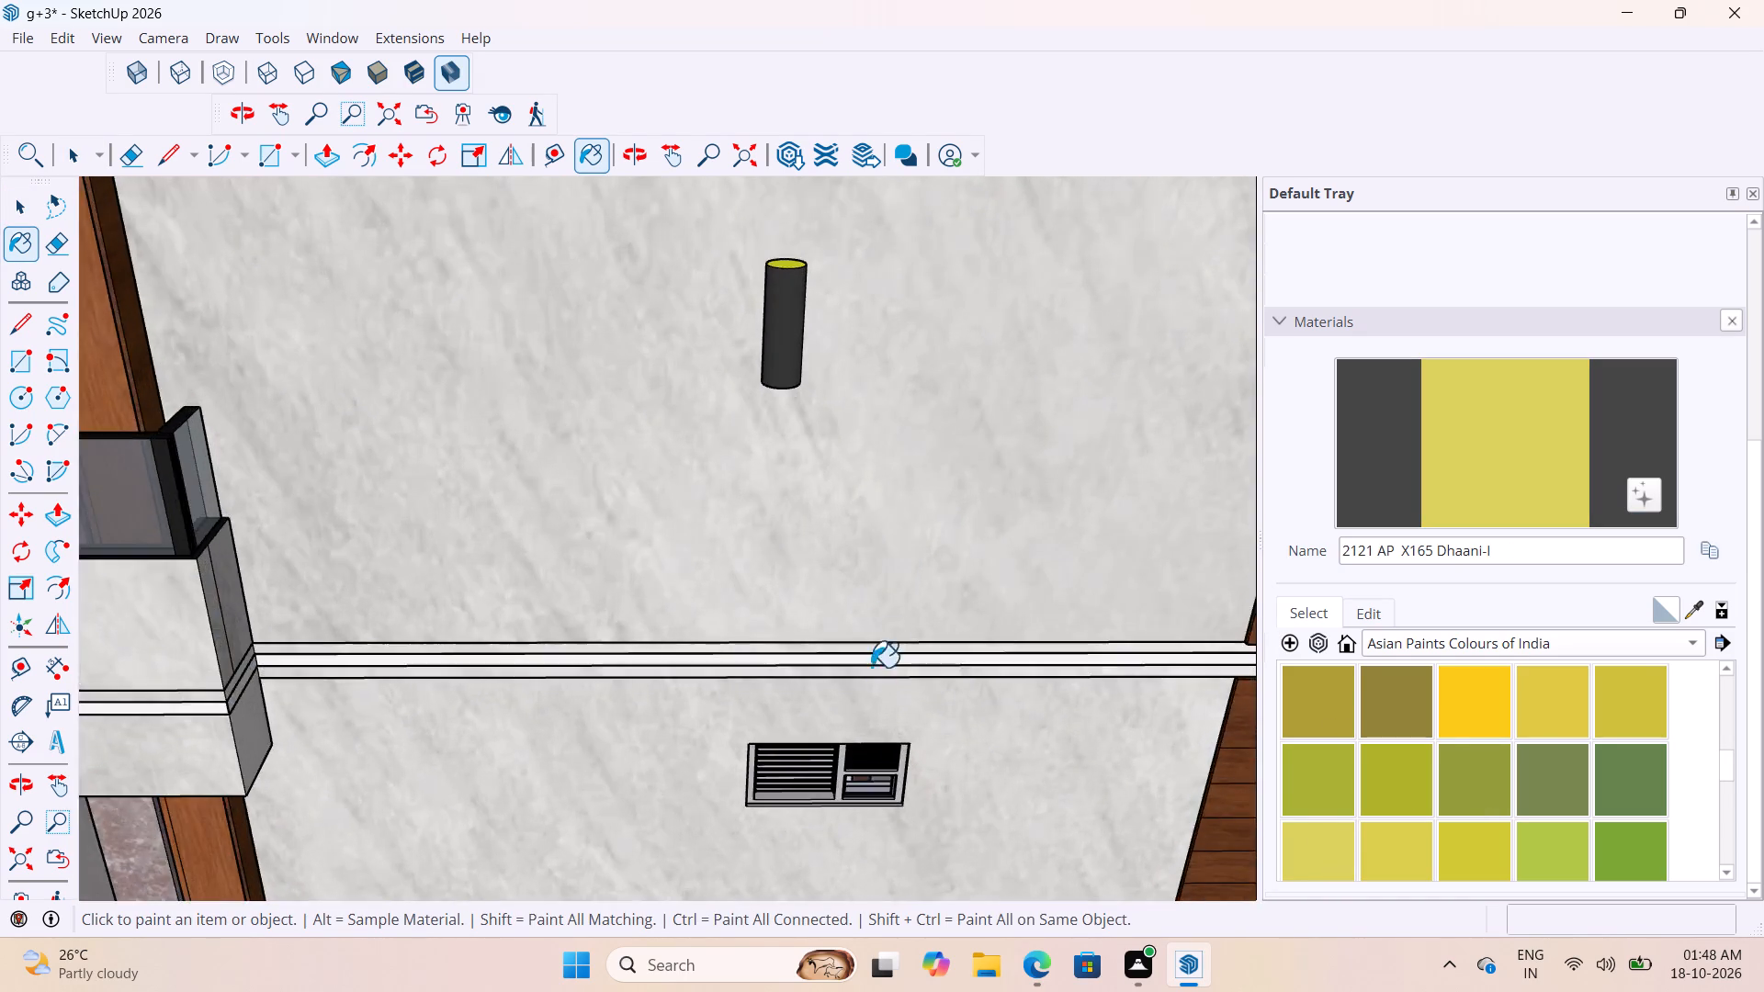
scroll(871, 667, "up", 4)
left_click(865, 661)
scroll(815, 434, "down", 18)
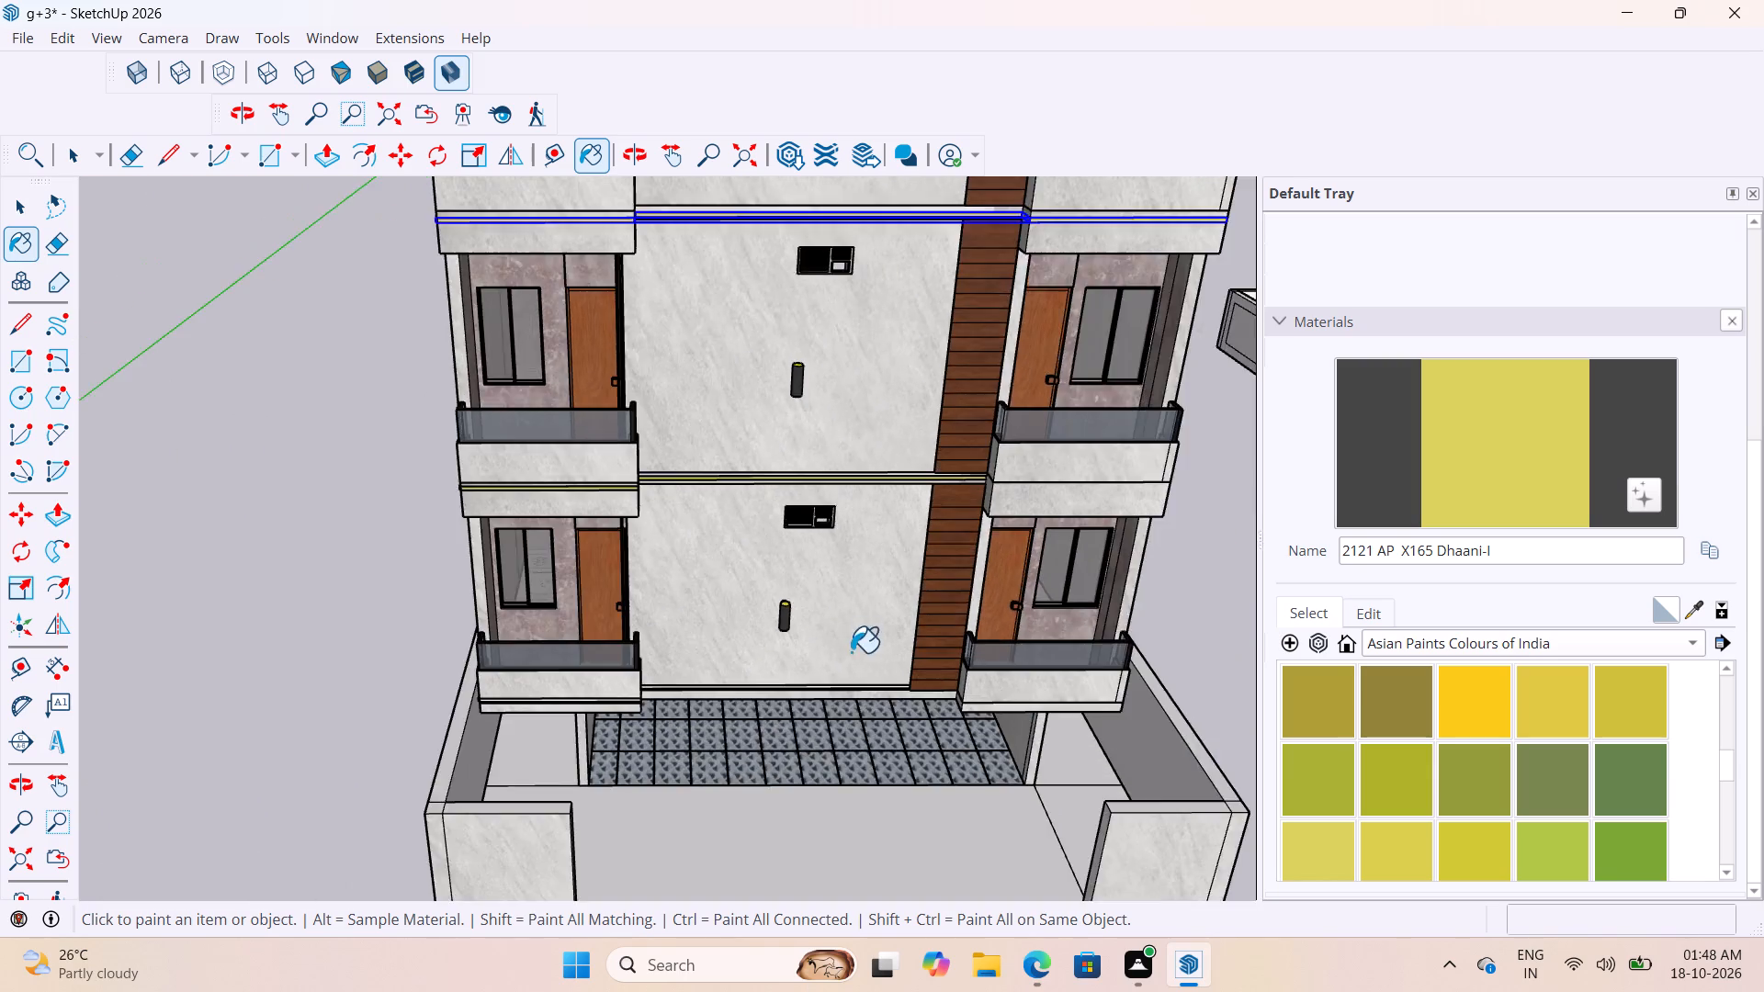
scroll(849, 701, "up", 15)
scroll(852, 675, "down", 5)
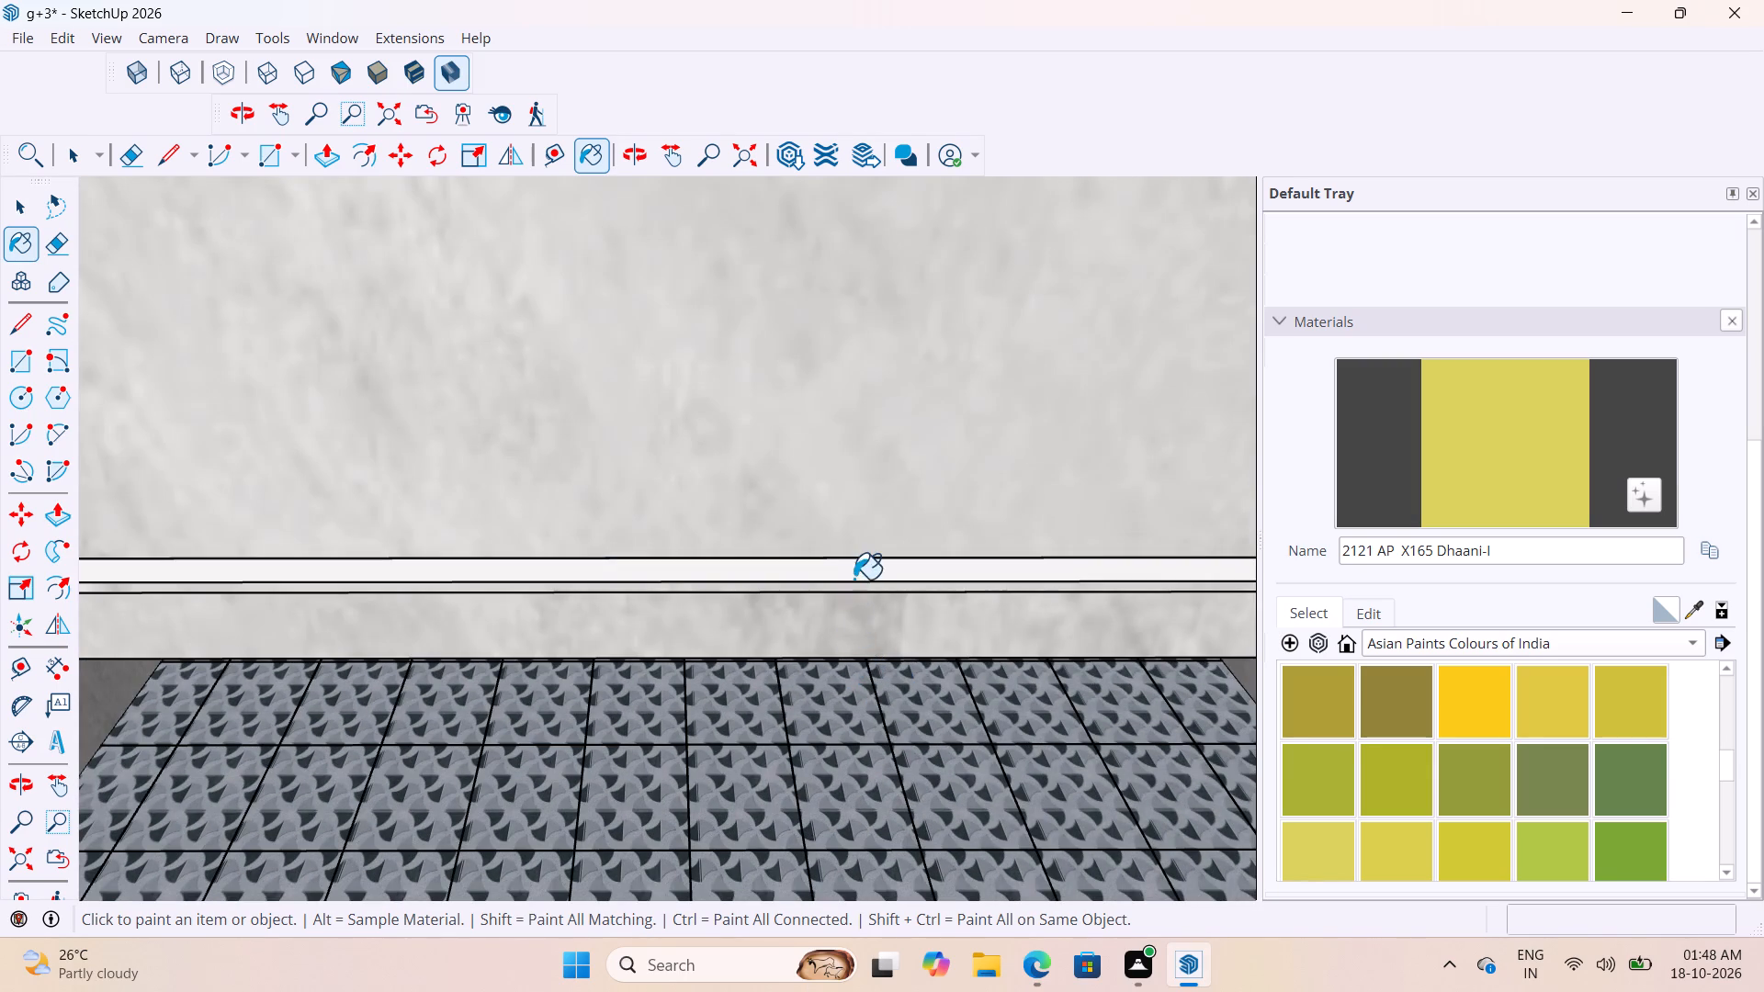
left_click(854, 578)
scroll(861, 597, "down", 20)
scroll(861, 597, "down", 14)
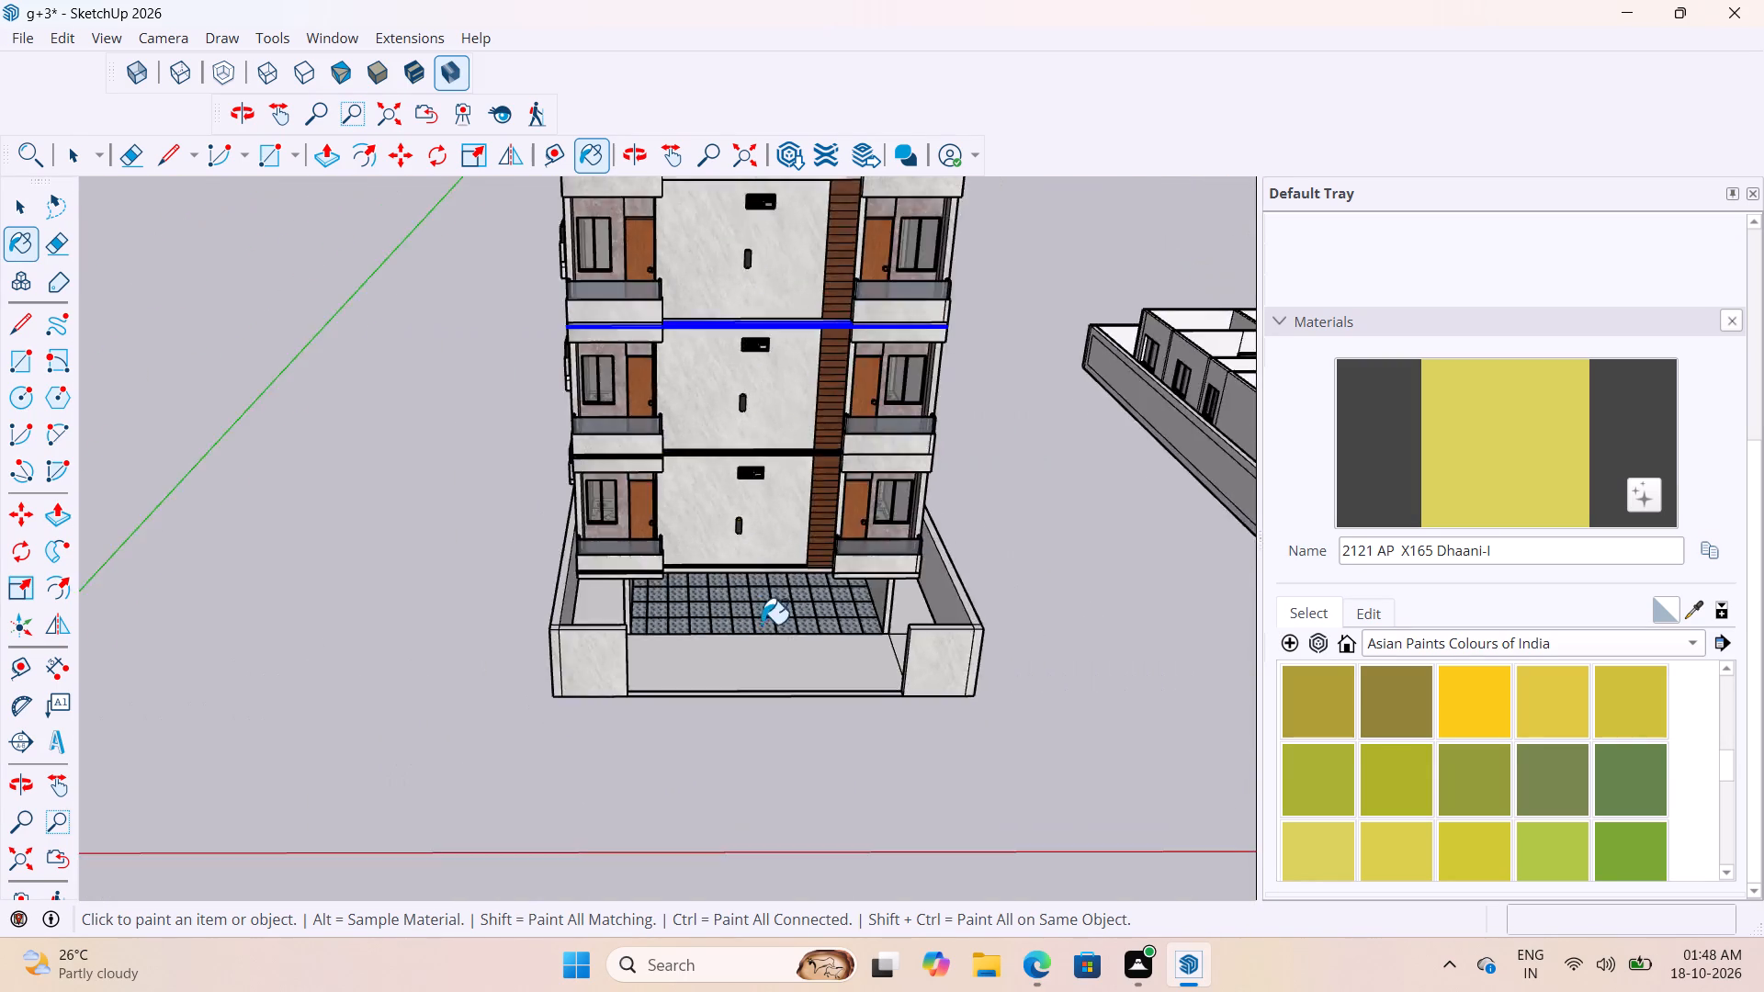
scroll(761, 624, "down", 3)
key("v")
left_click(522, 668)
key("space")
key("space")
left_click(556, 592)
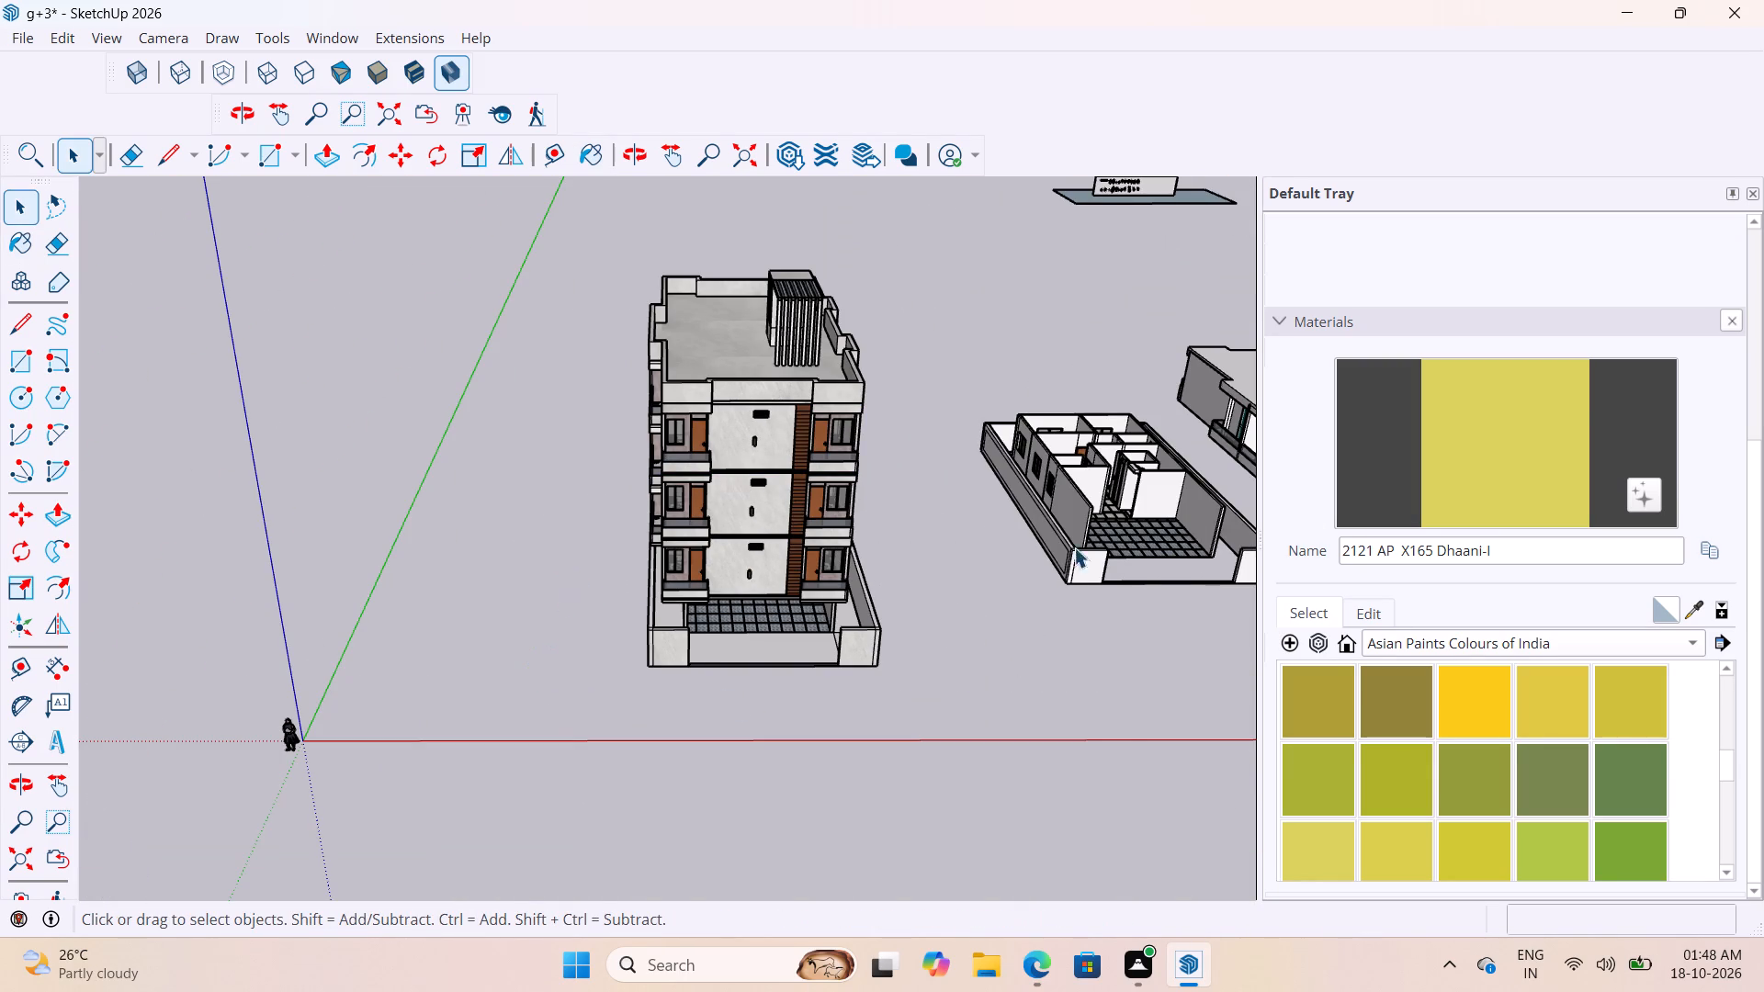
Close the Materials section of the tray.
left_click(1730, 321)
Examine the painted strips along the balconies and floor bands from the side and front facades.
scroll(473, 445, "up", 3)
left_click(575, 473)
middle_click_drag(865, 533, 899, 514)
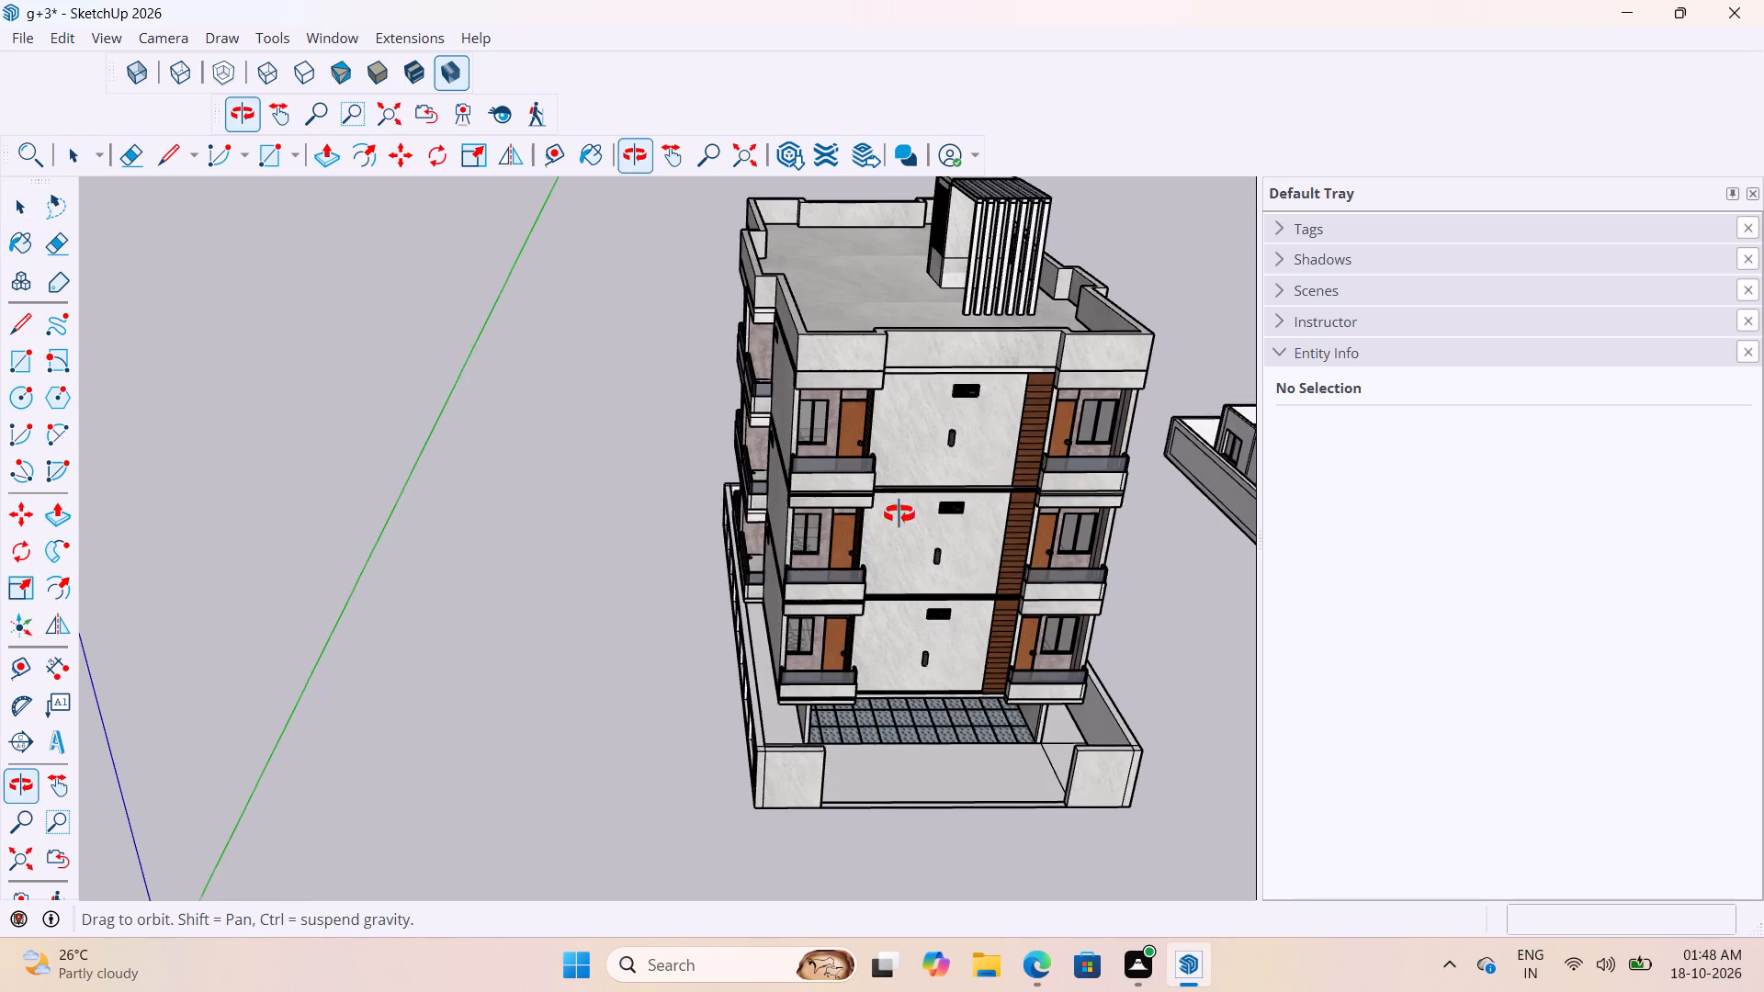
middle_click_drag(899, 514, 1024, 518)
scroll(944, 450, "up", 11)
scroll(842, 442, "down", 6)
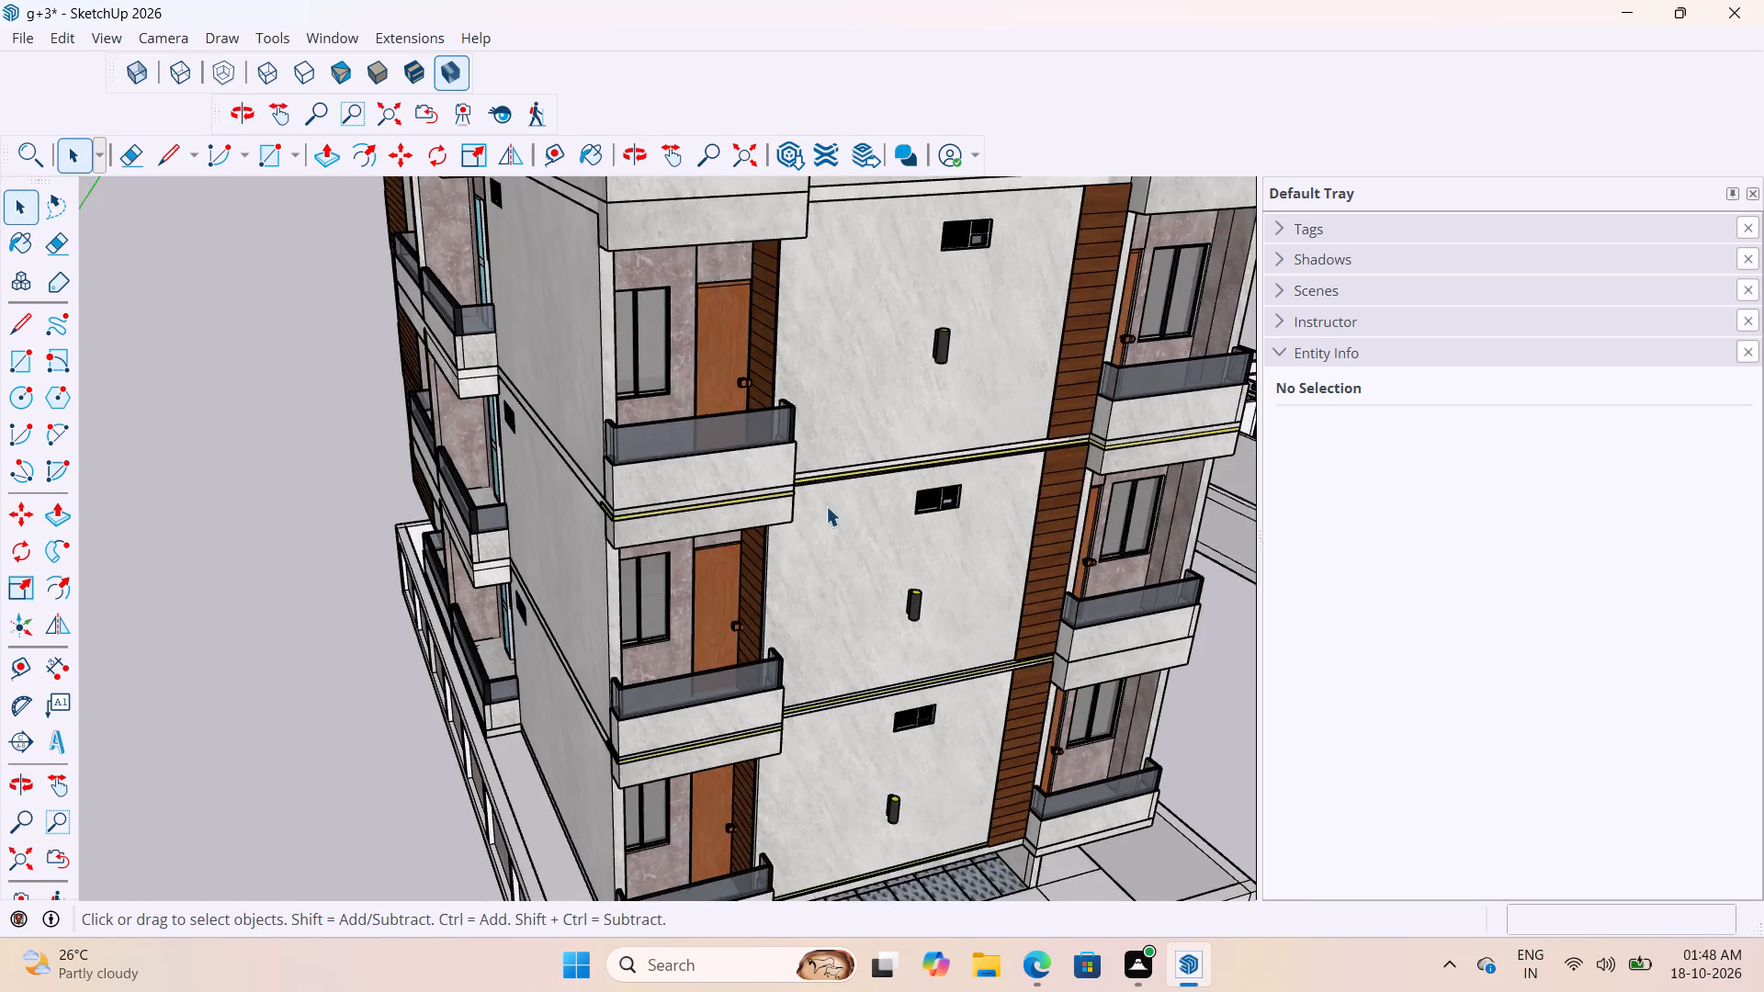
scroll(826, 506, "down", 4)
middle_click_drag(669, 677, 452, 695)
scroll(629, 557, "down", 5)
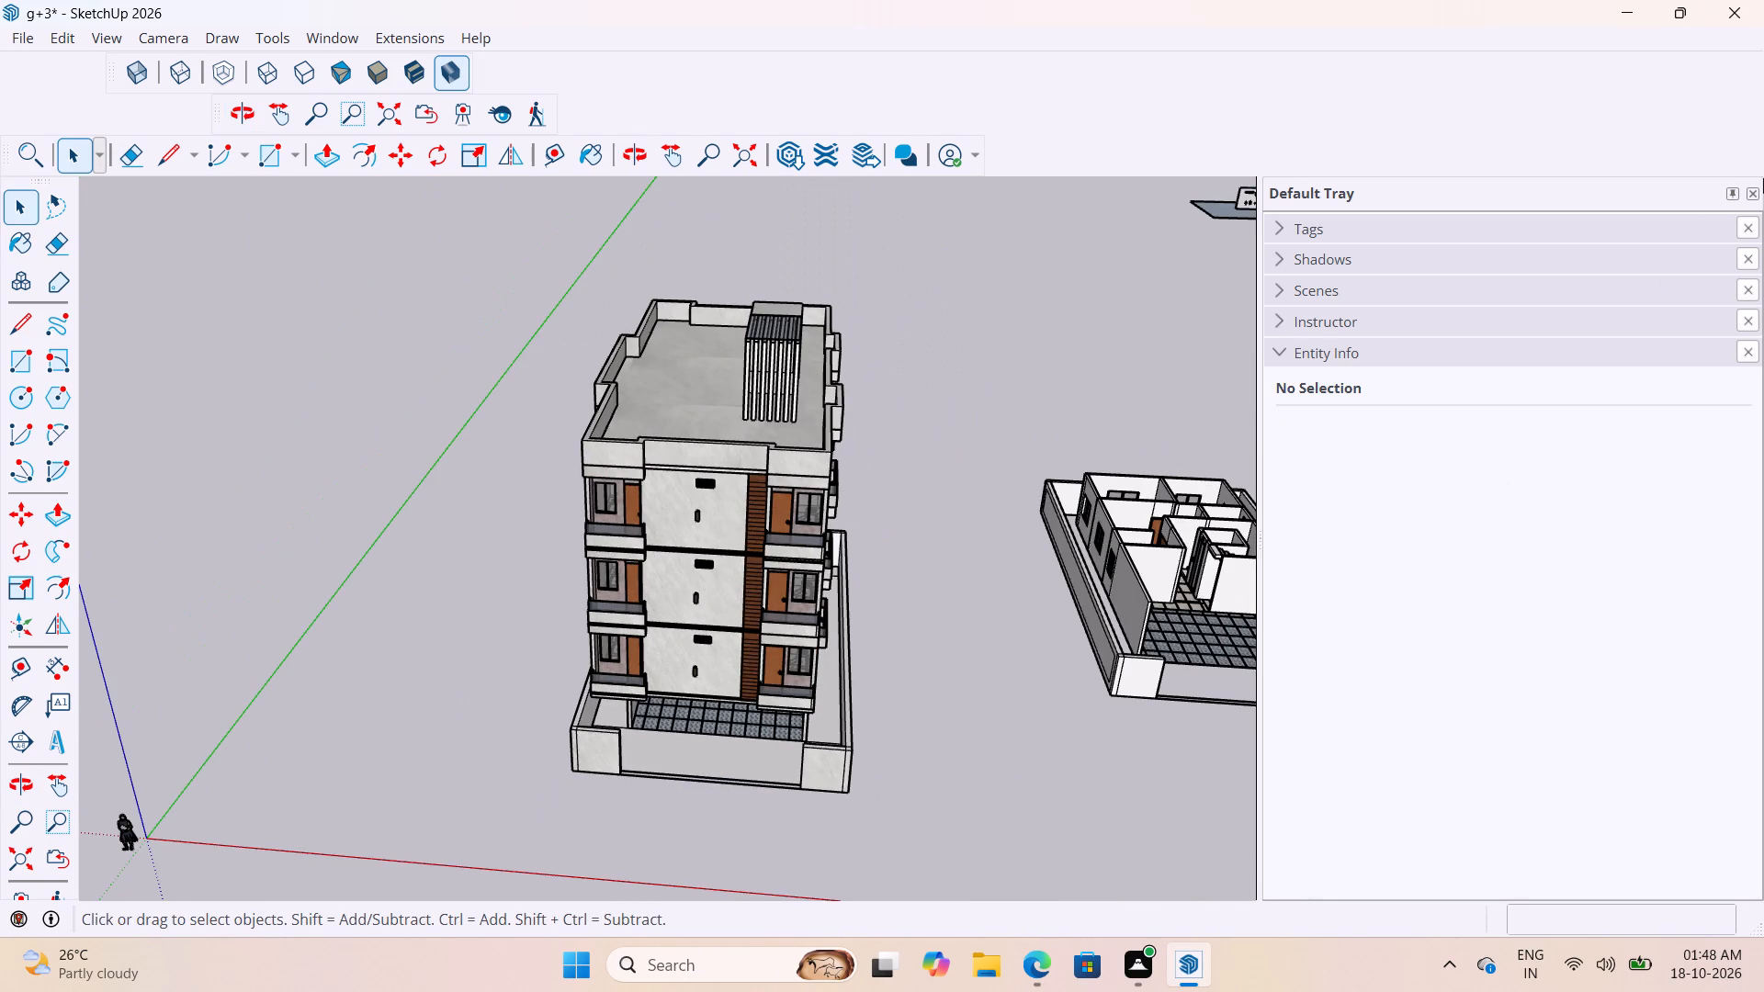
Close the Default Tray and frame the whole building in the enlarged view.
left_click(1758, 190)
scroll(1322, 637, "up", 3)
middle_click_drag(1217, 637, 1254, 557)
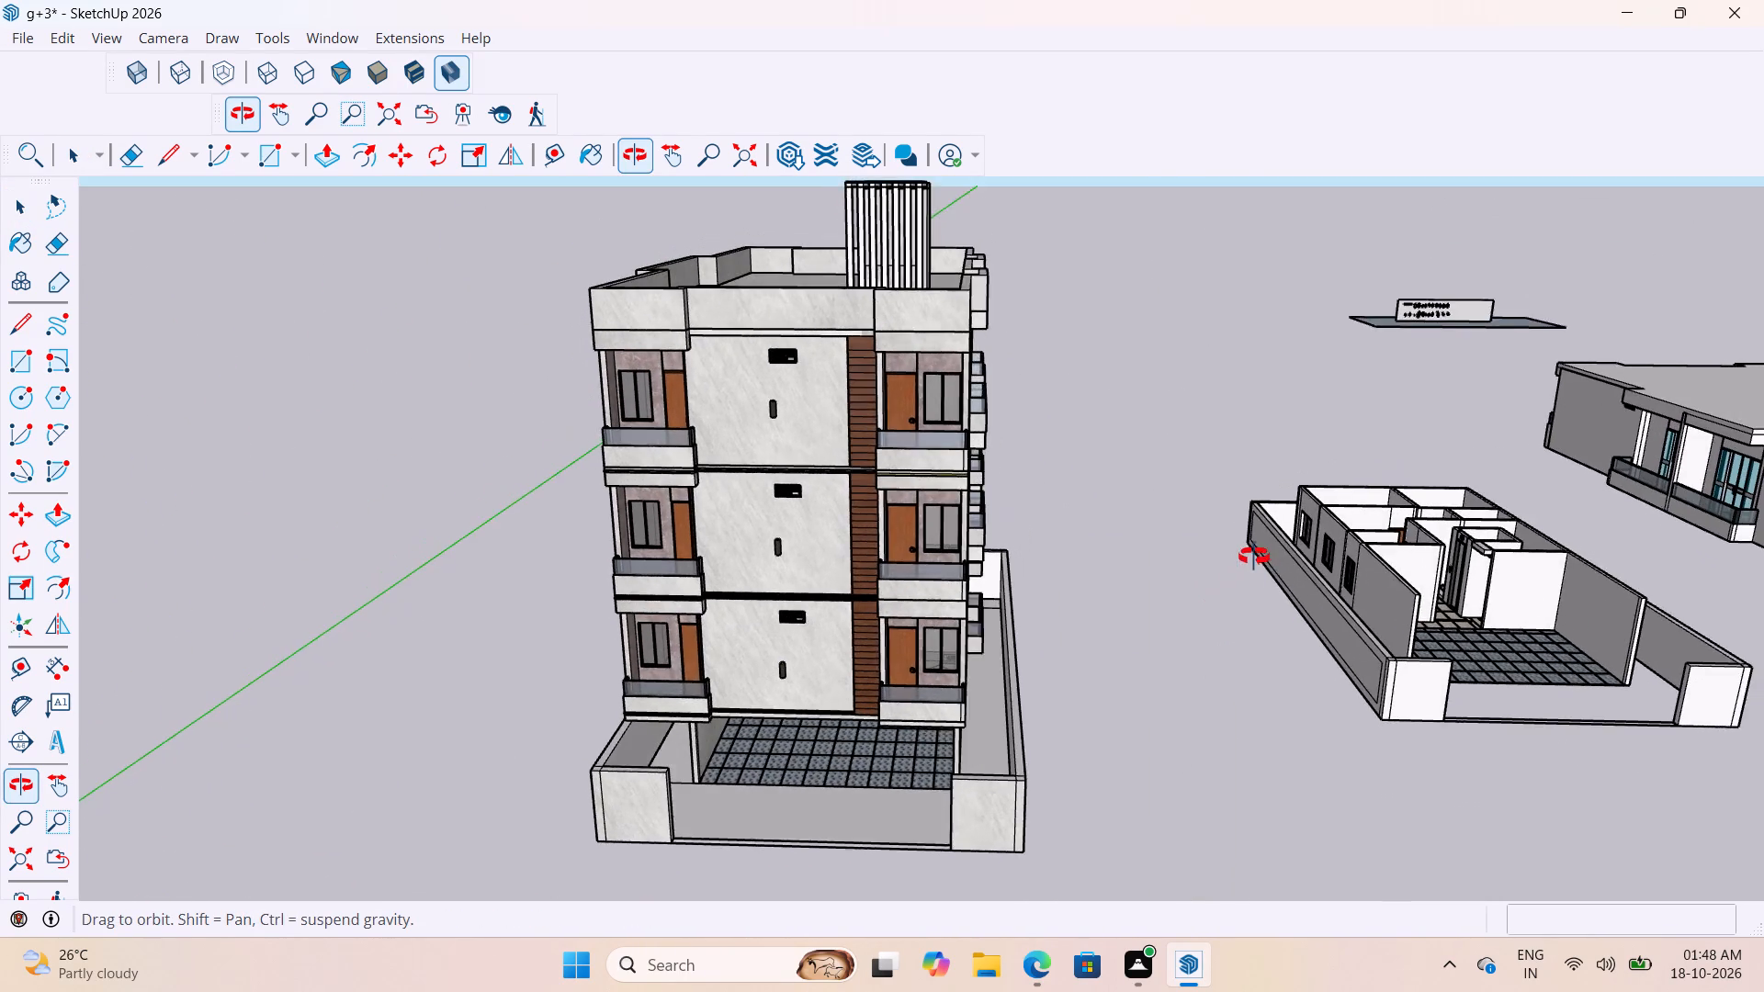
middle_click_drag(1254, 557, 1290, 588)
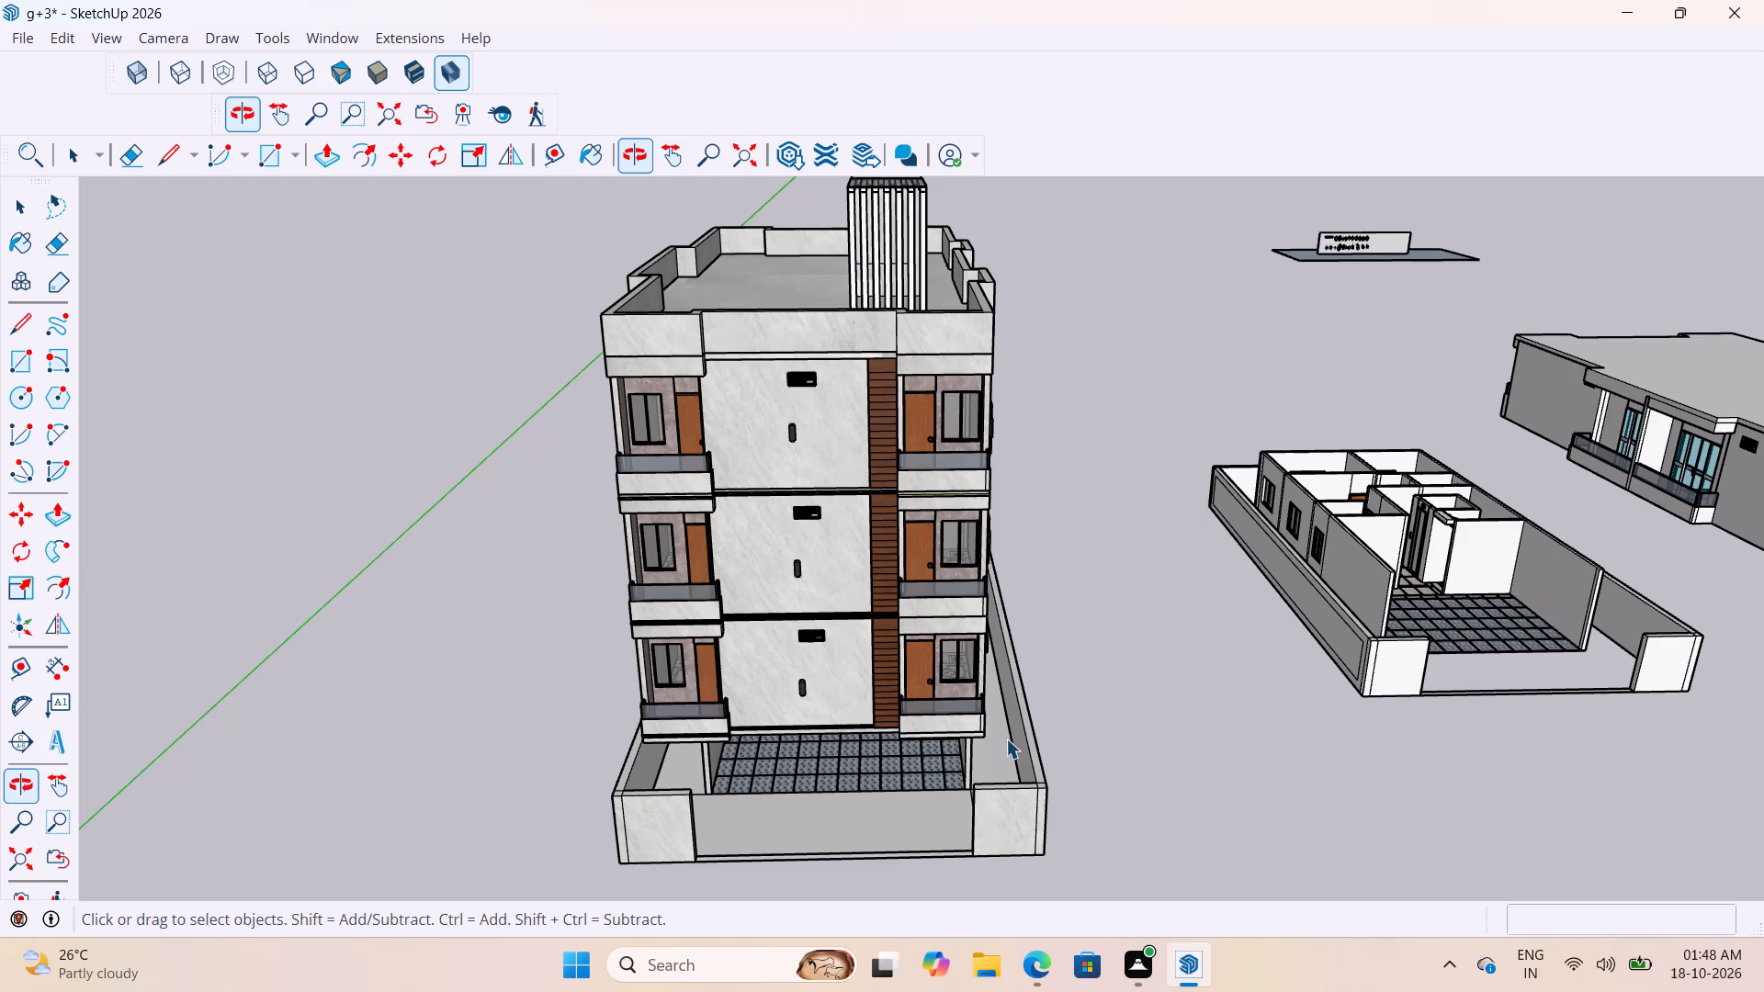
scroll(989, 616, "down", 4)
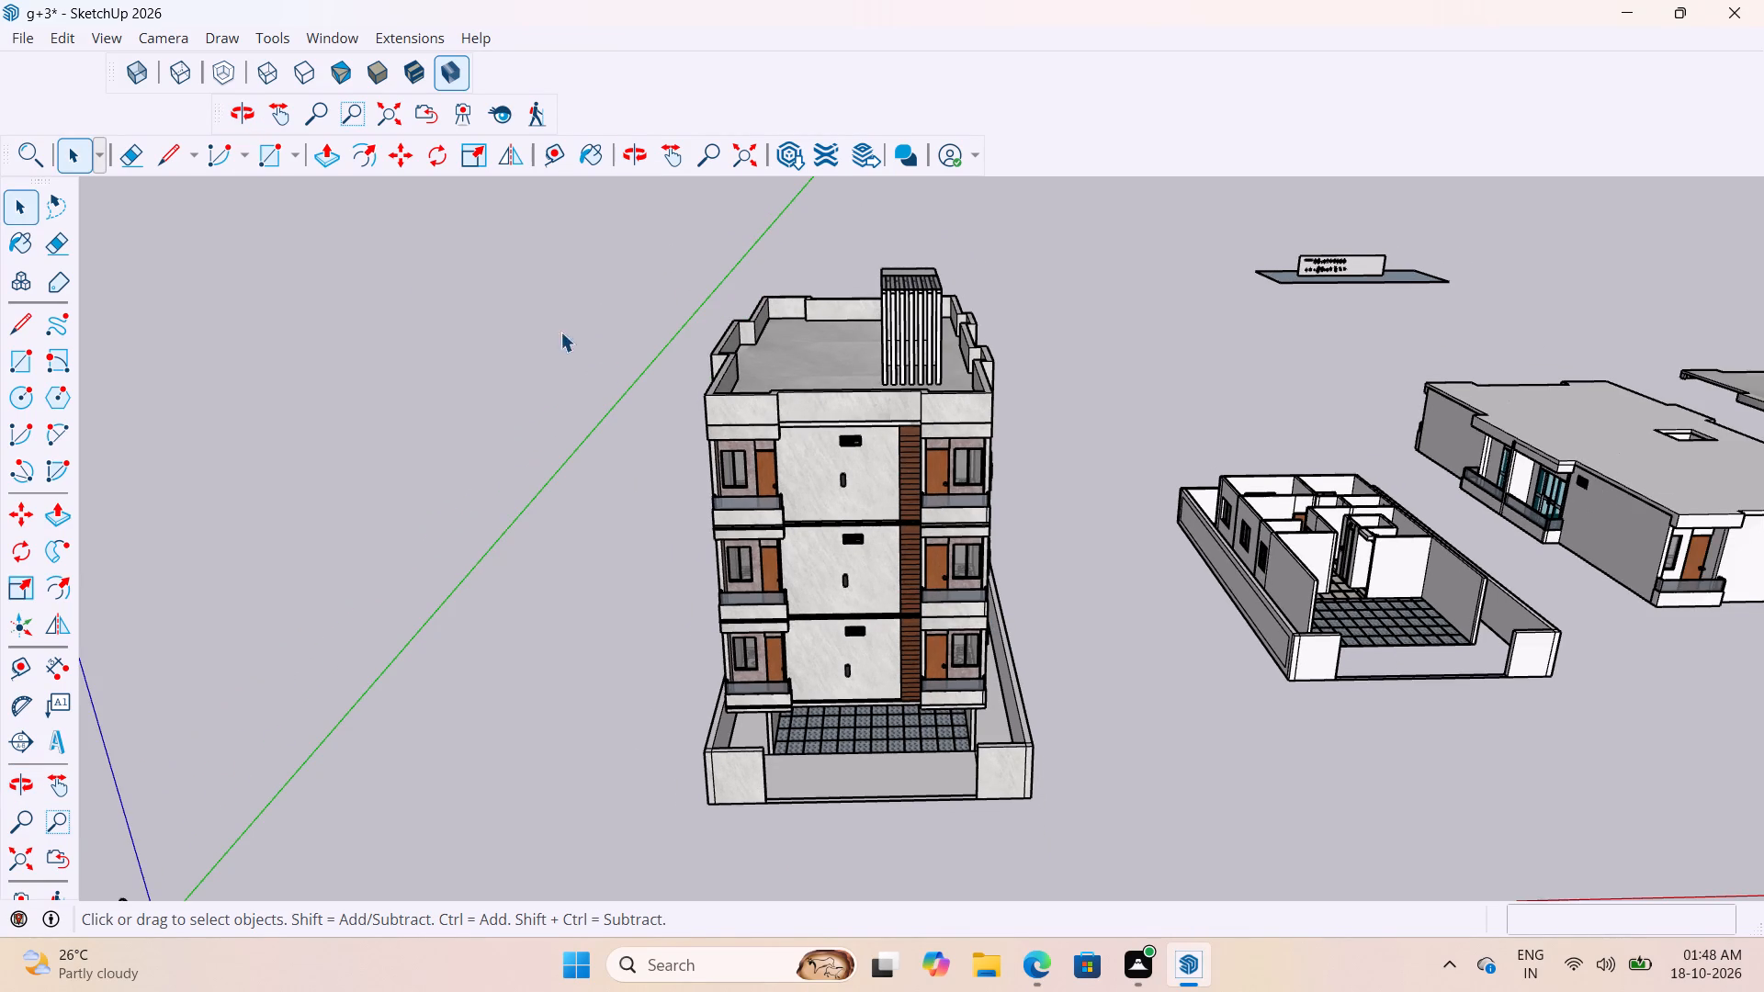
Show the D5 Light and D5 LiveSync toolsets.
left_click(54, 39)
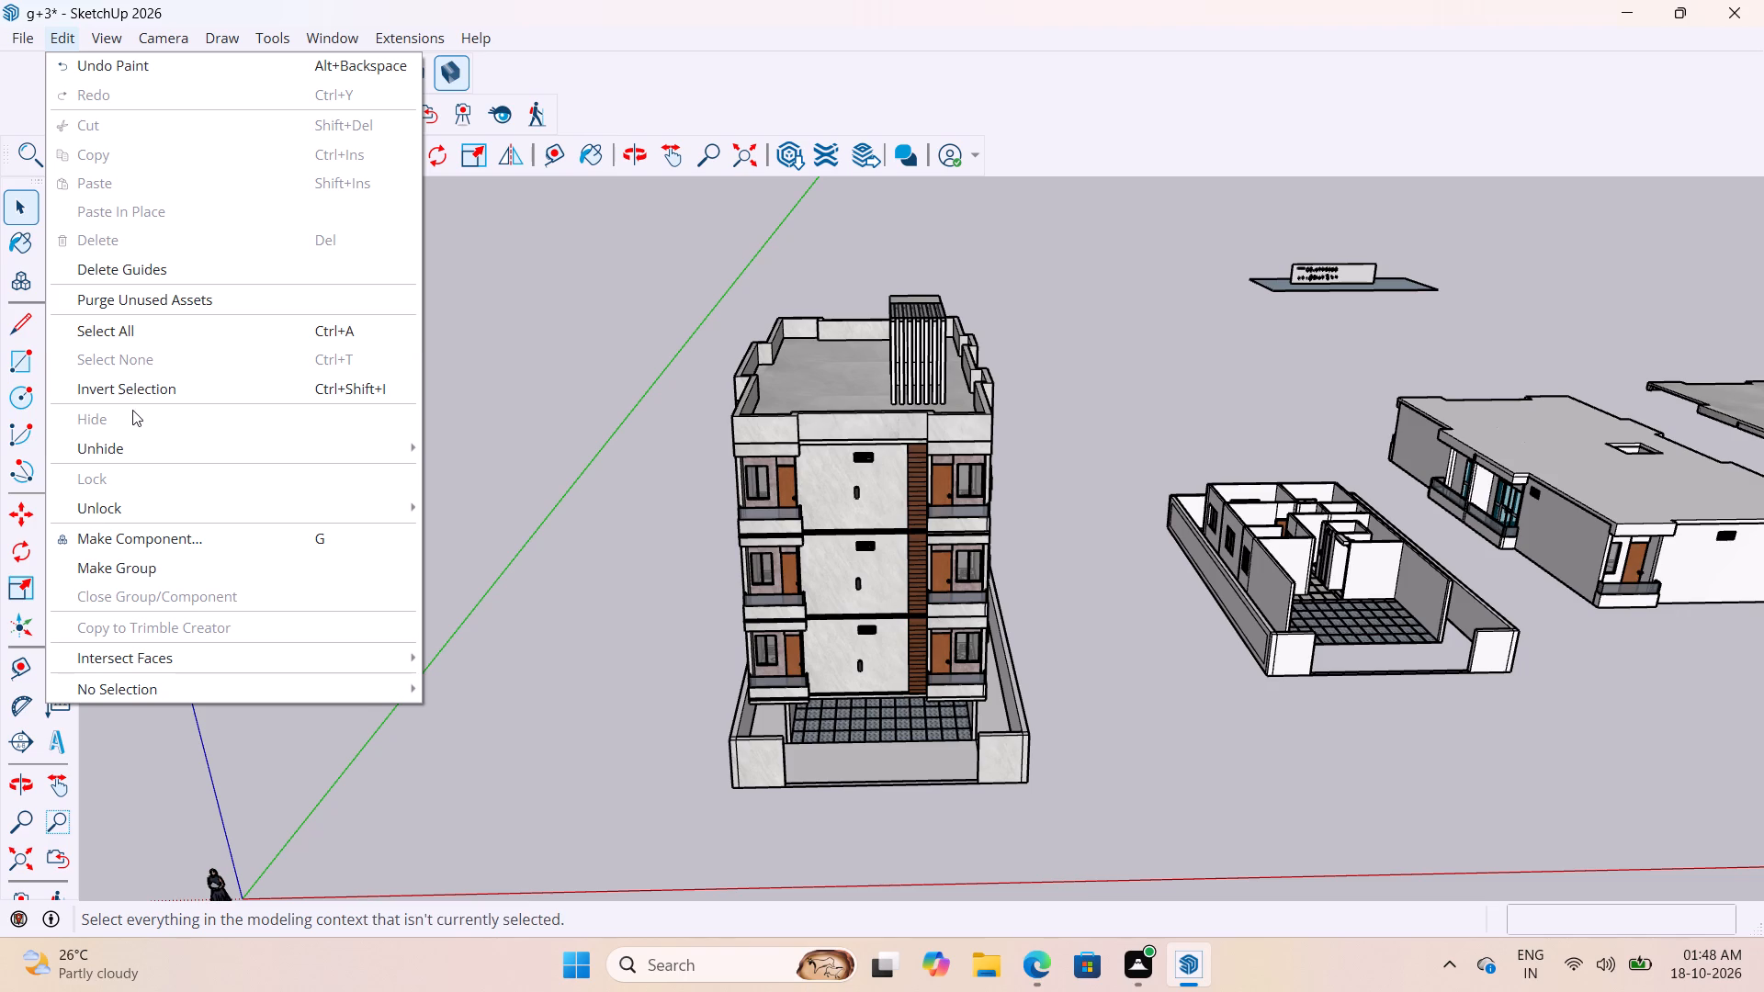
left_click(516, 209)
left_click(107, 46)
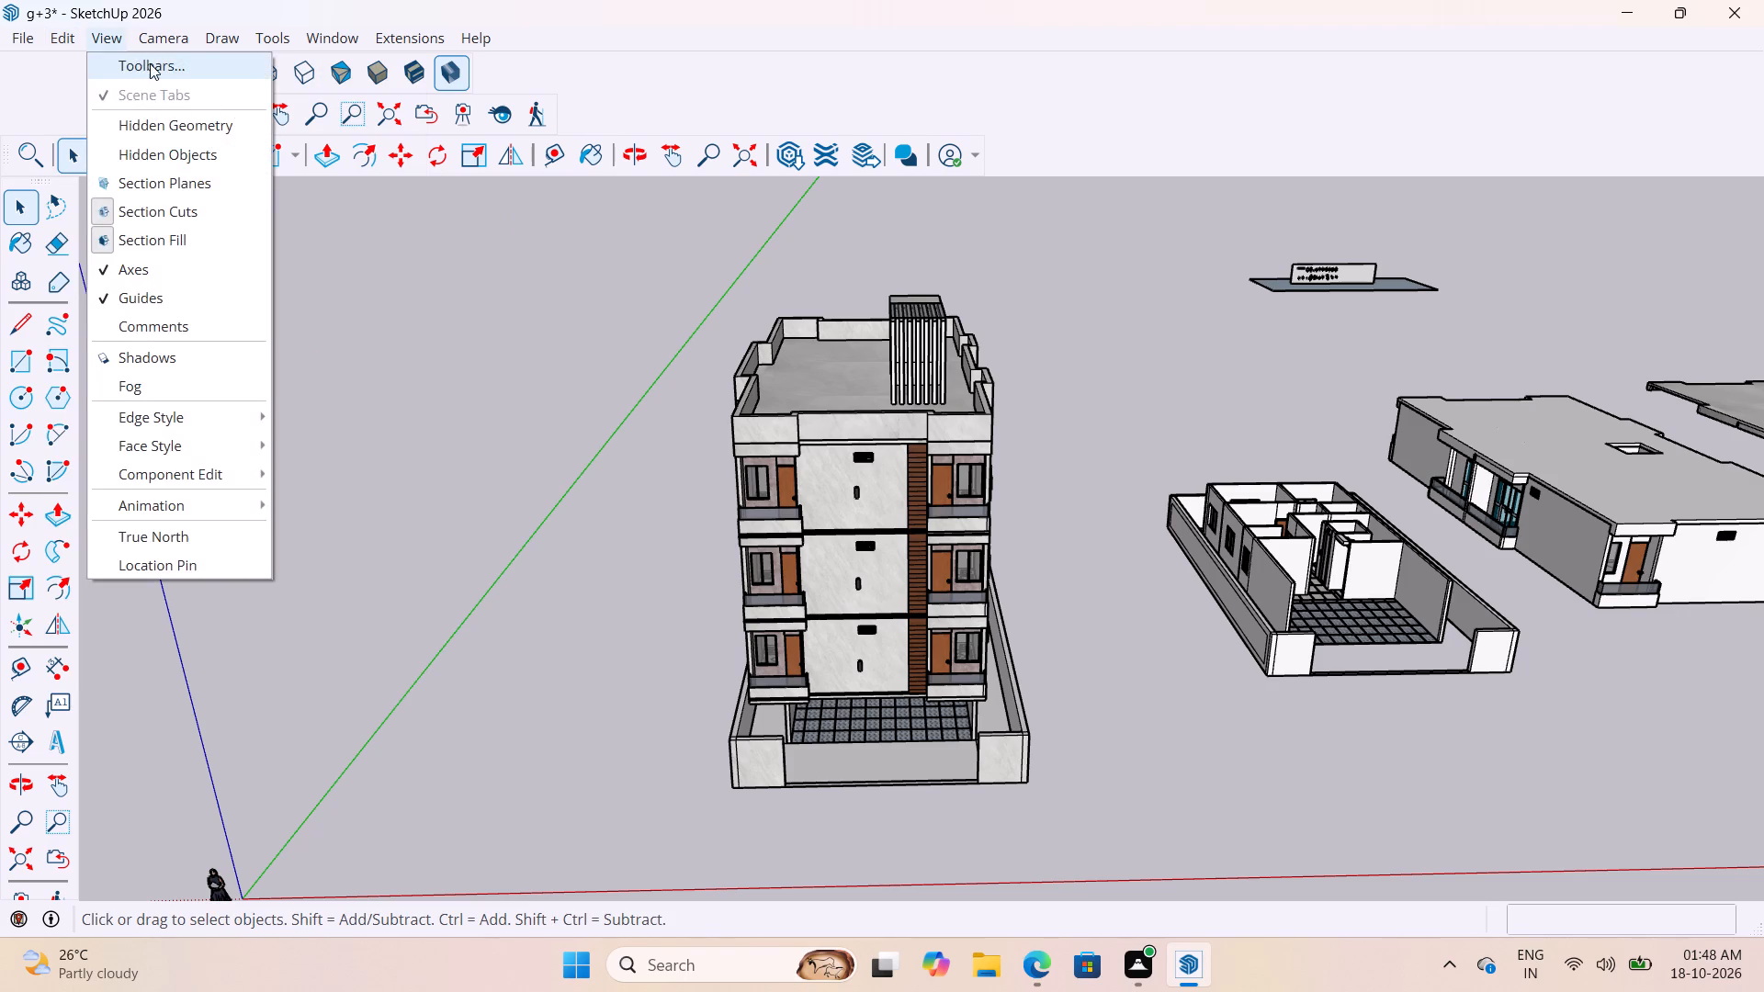
left_click(150, 63)
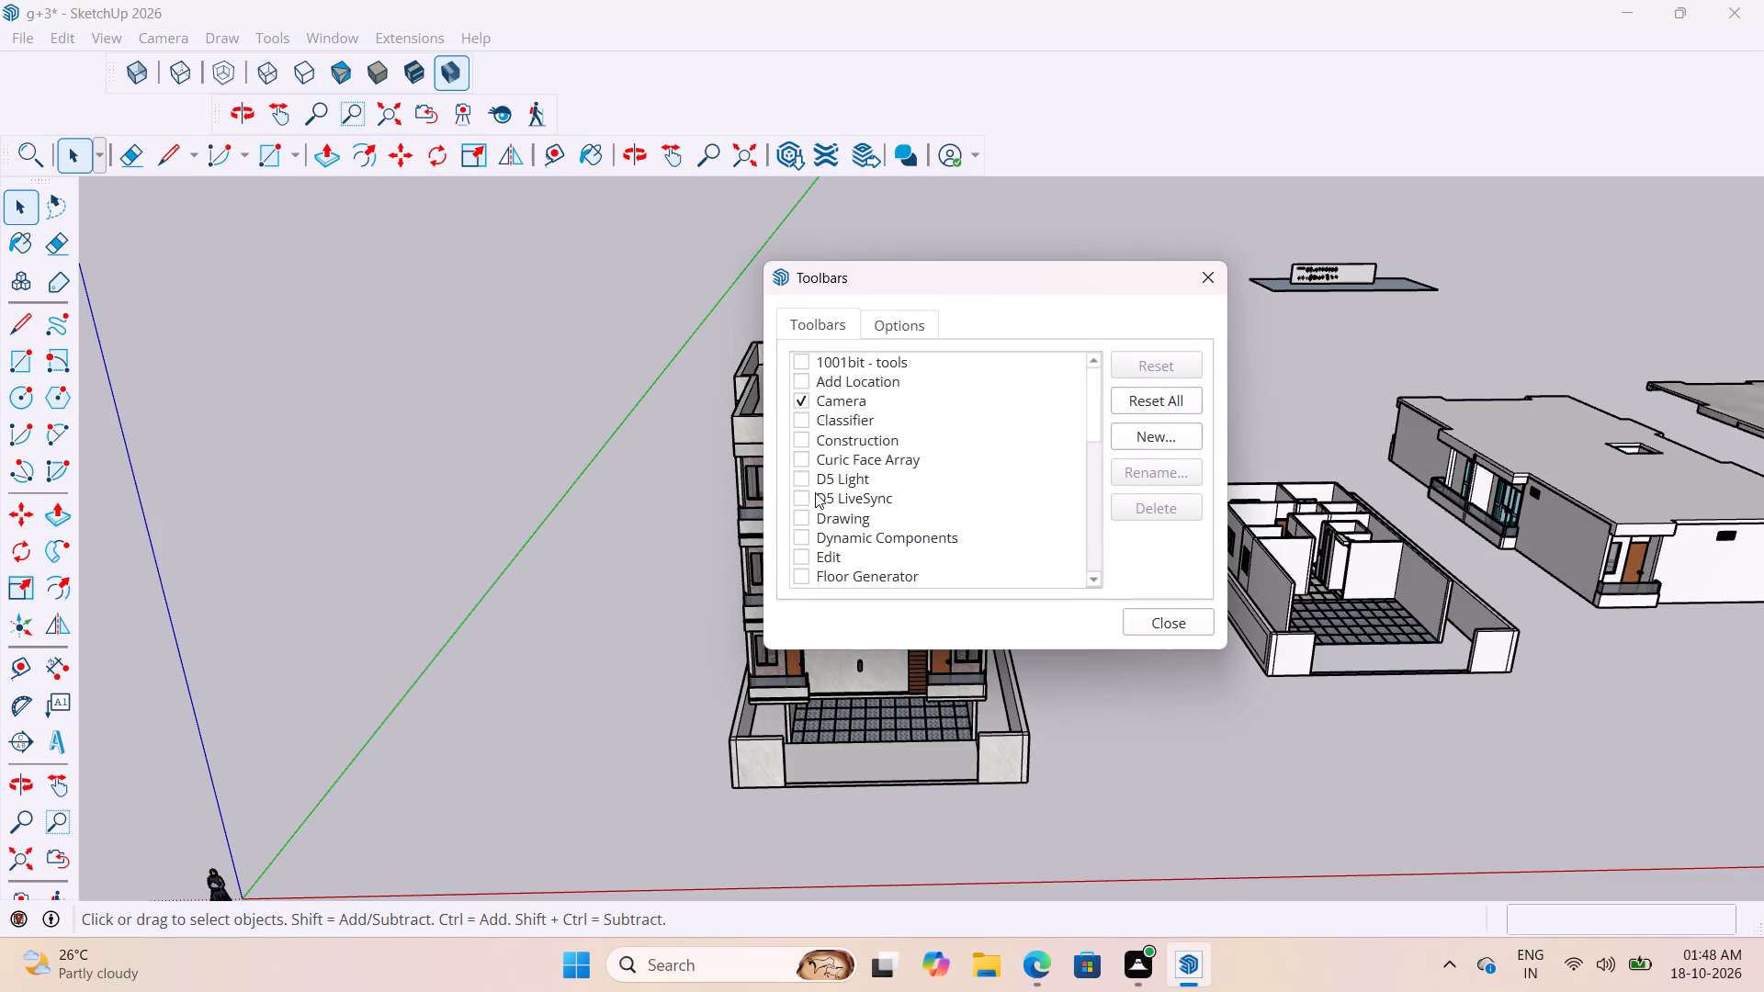
left_click(803, 479)
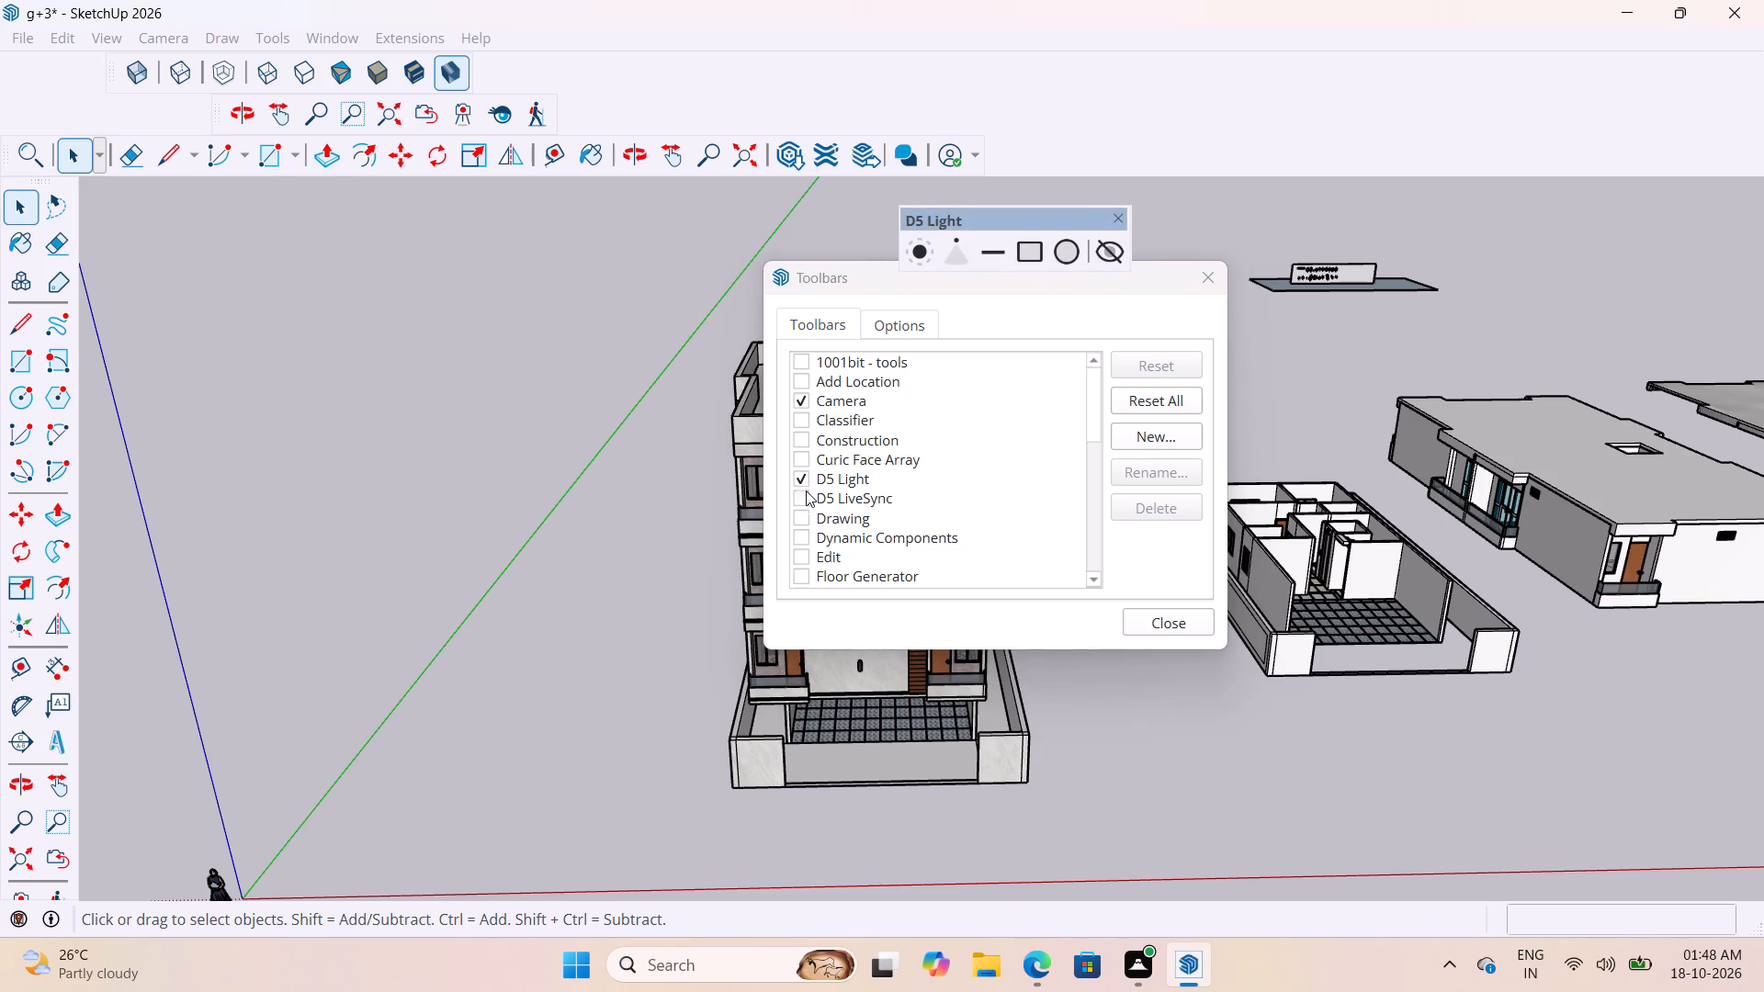
left_click(804, 482)
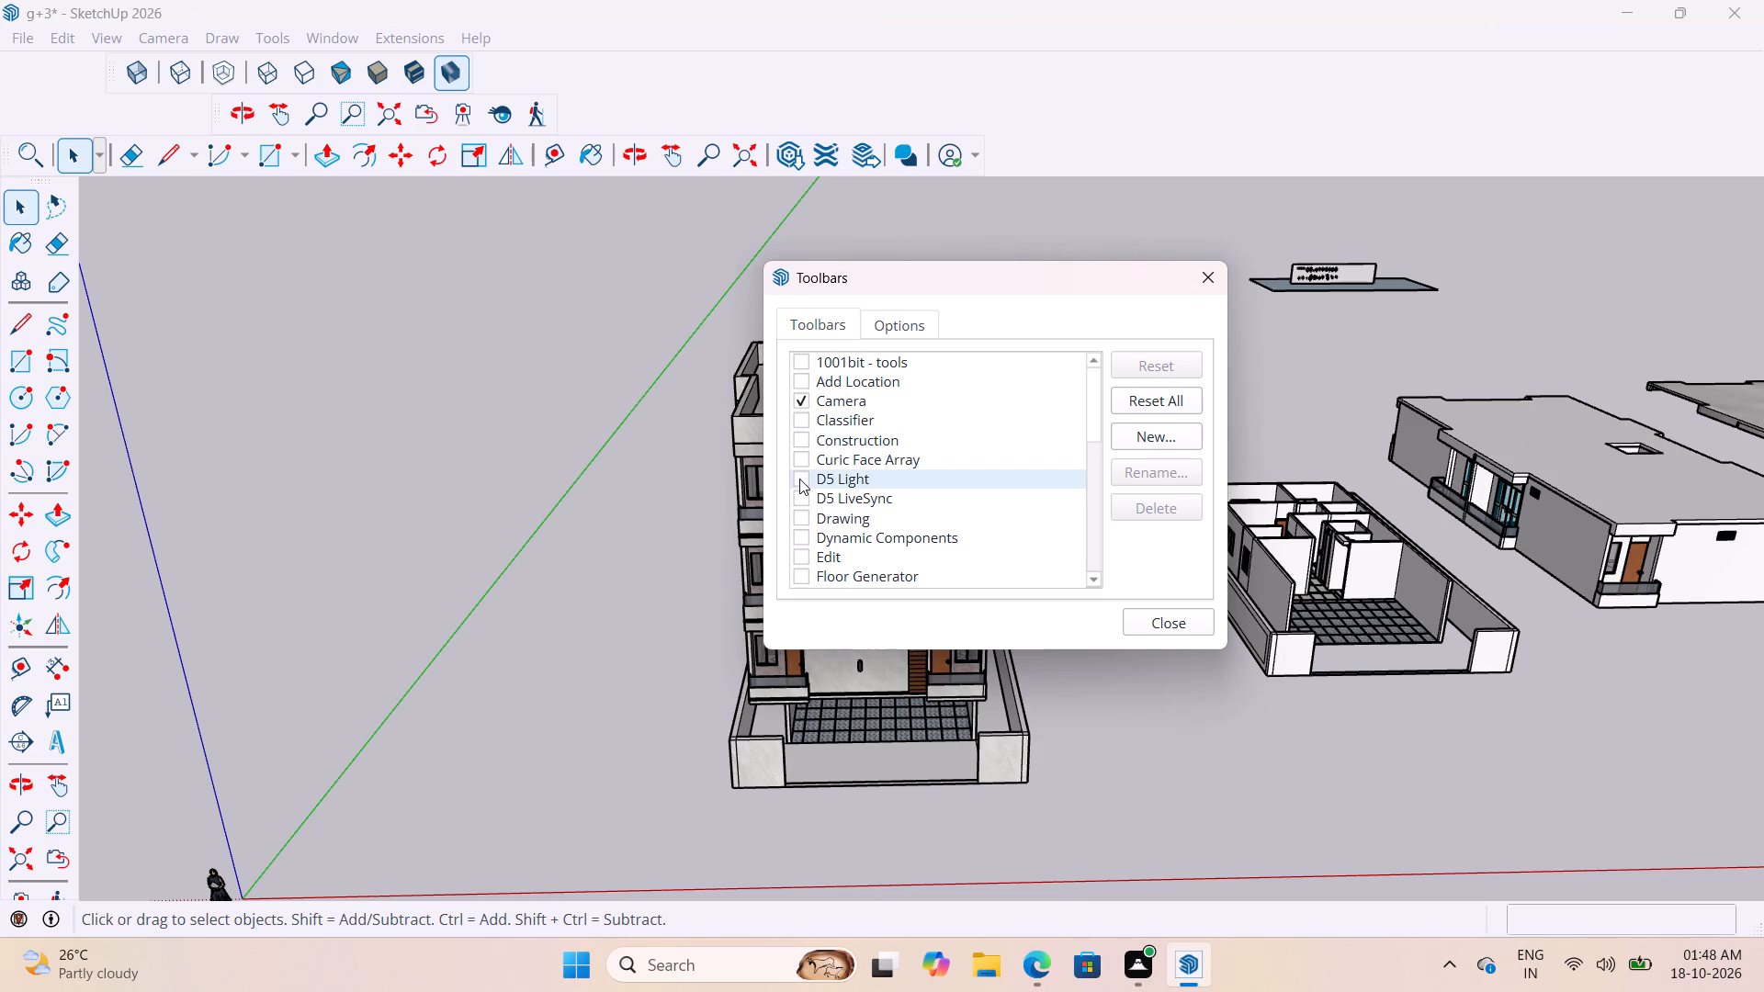
left_click(799, 479)
left_click(799, 479)
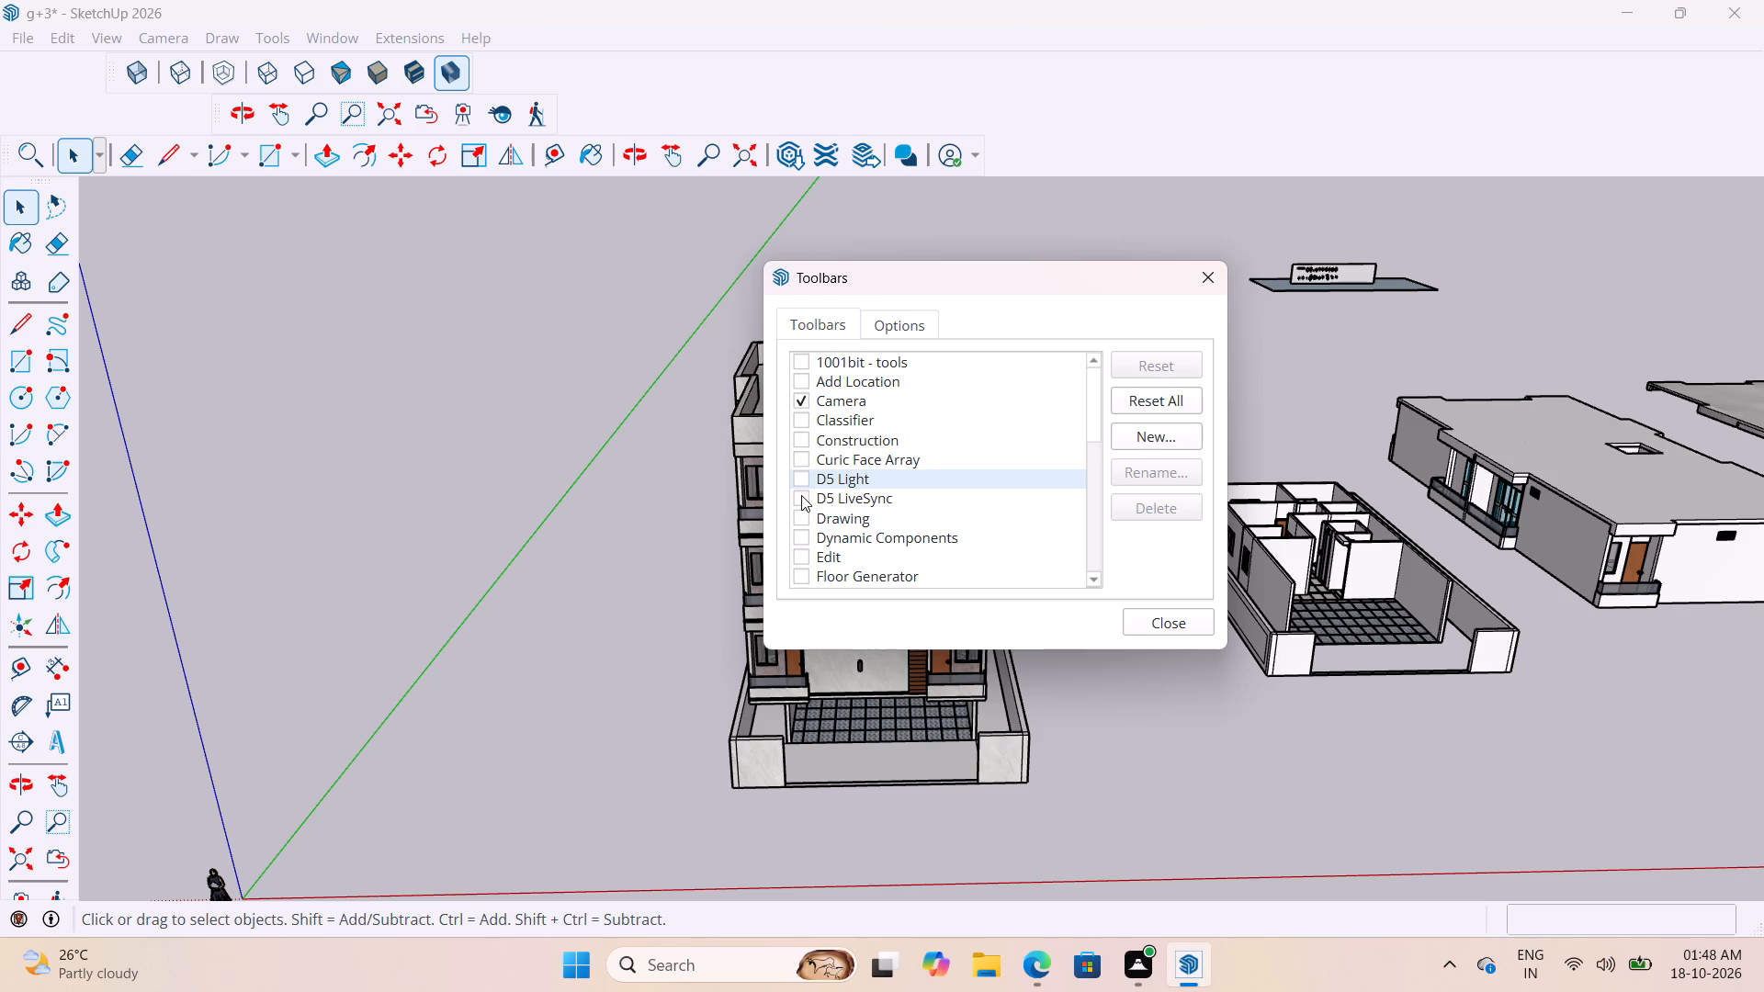
left_click(801, 495)
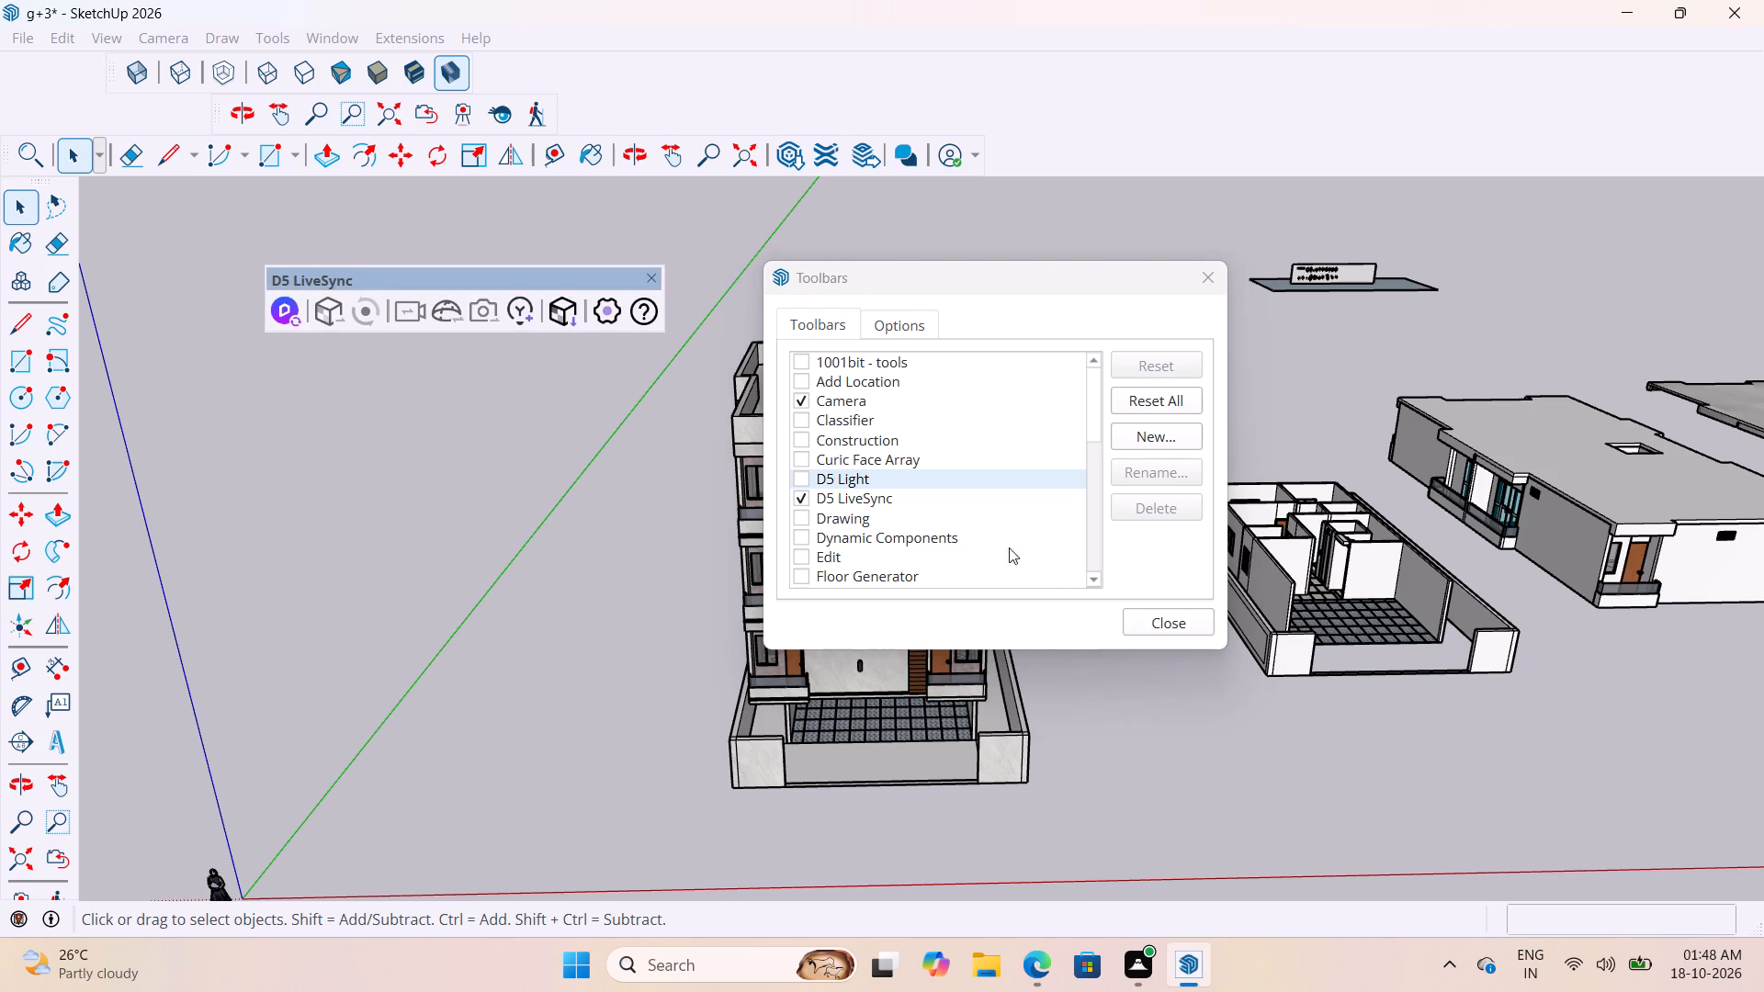
left_click(802, 459)
left_click(802, 457)
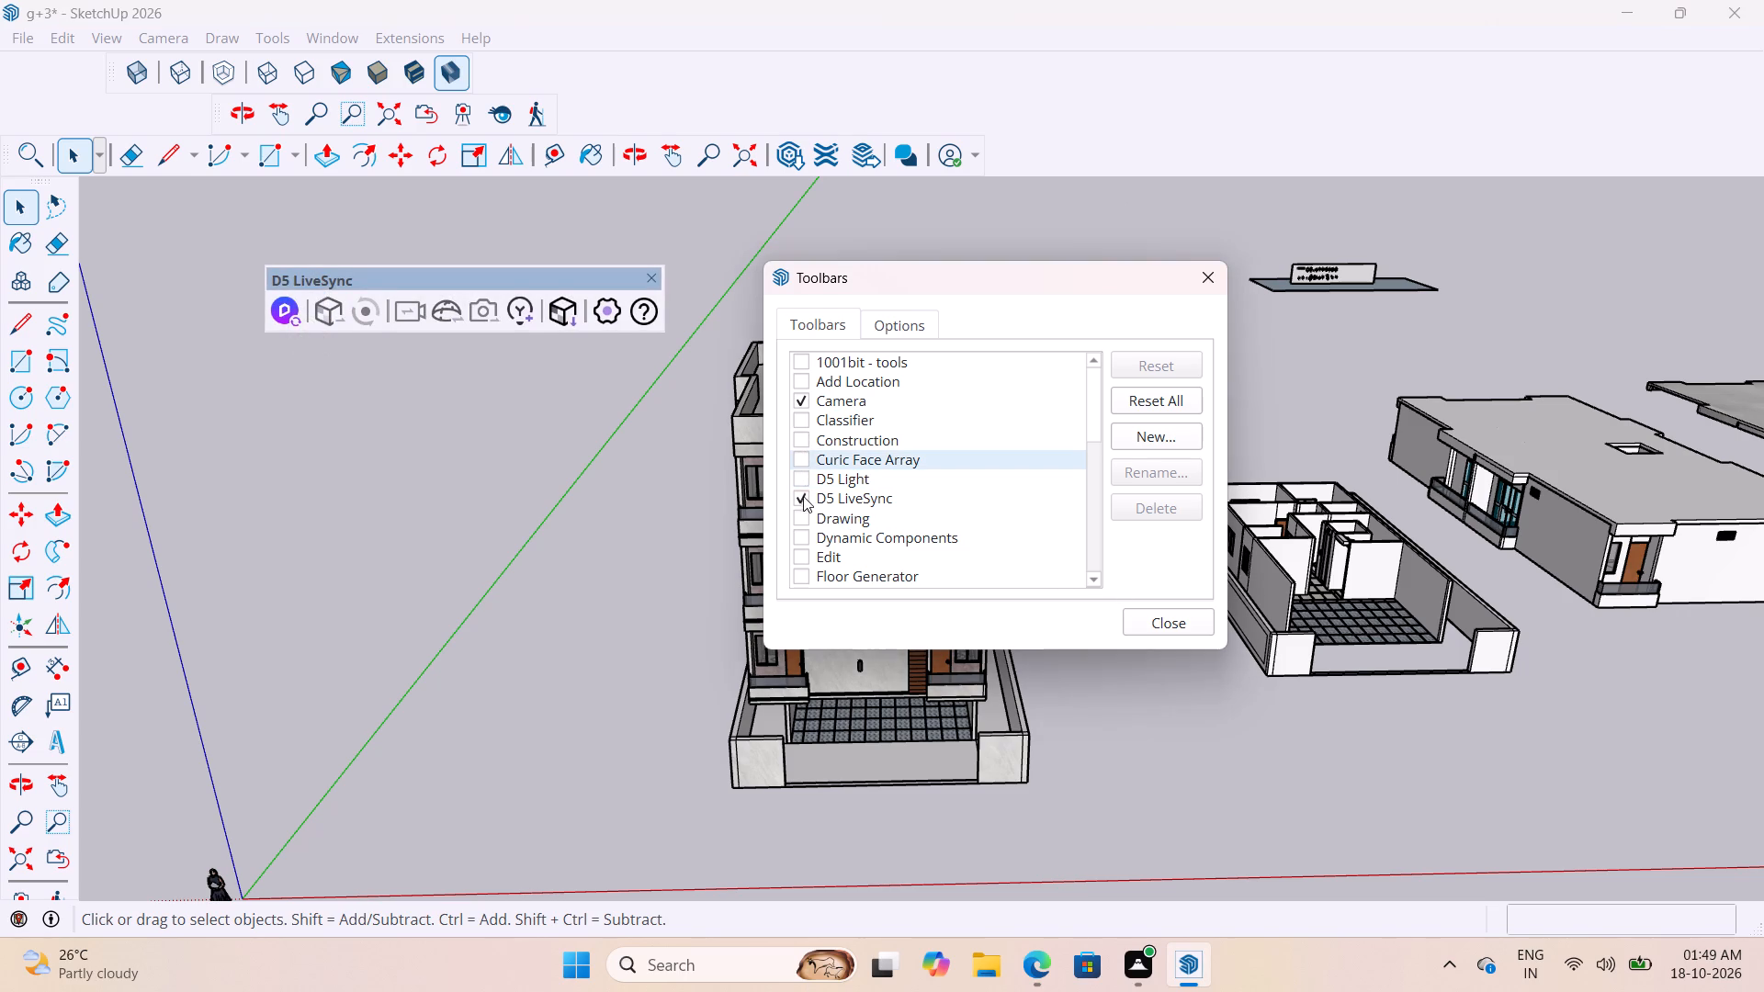
left_click(803, 482)
left_click(1195, 623)
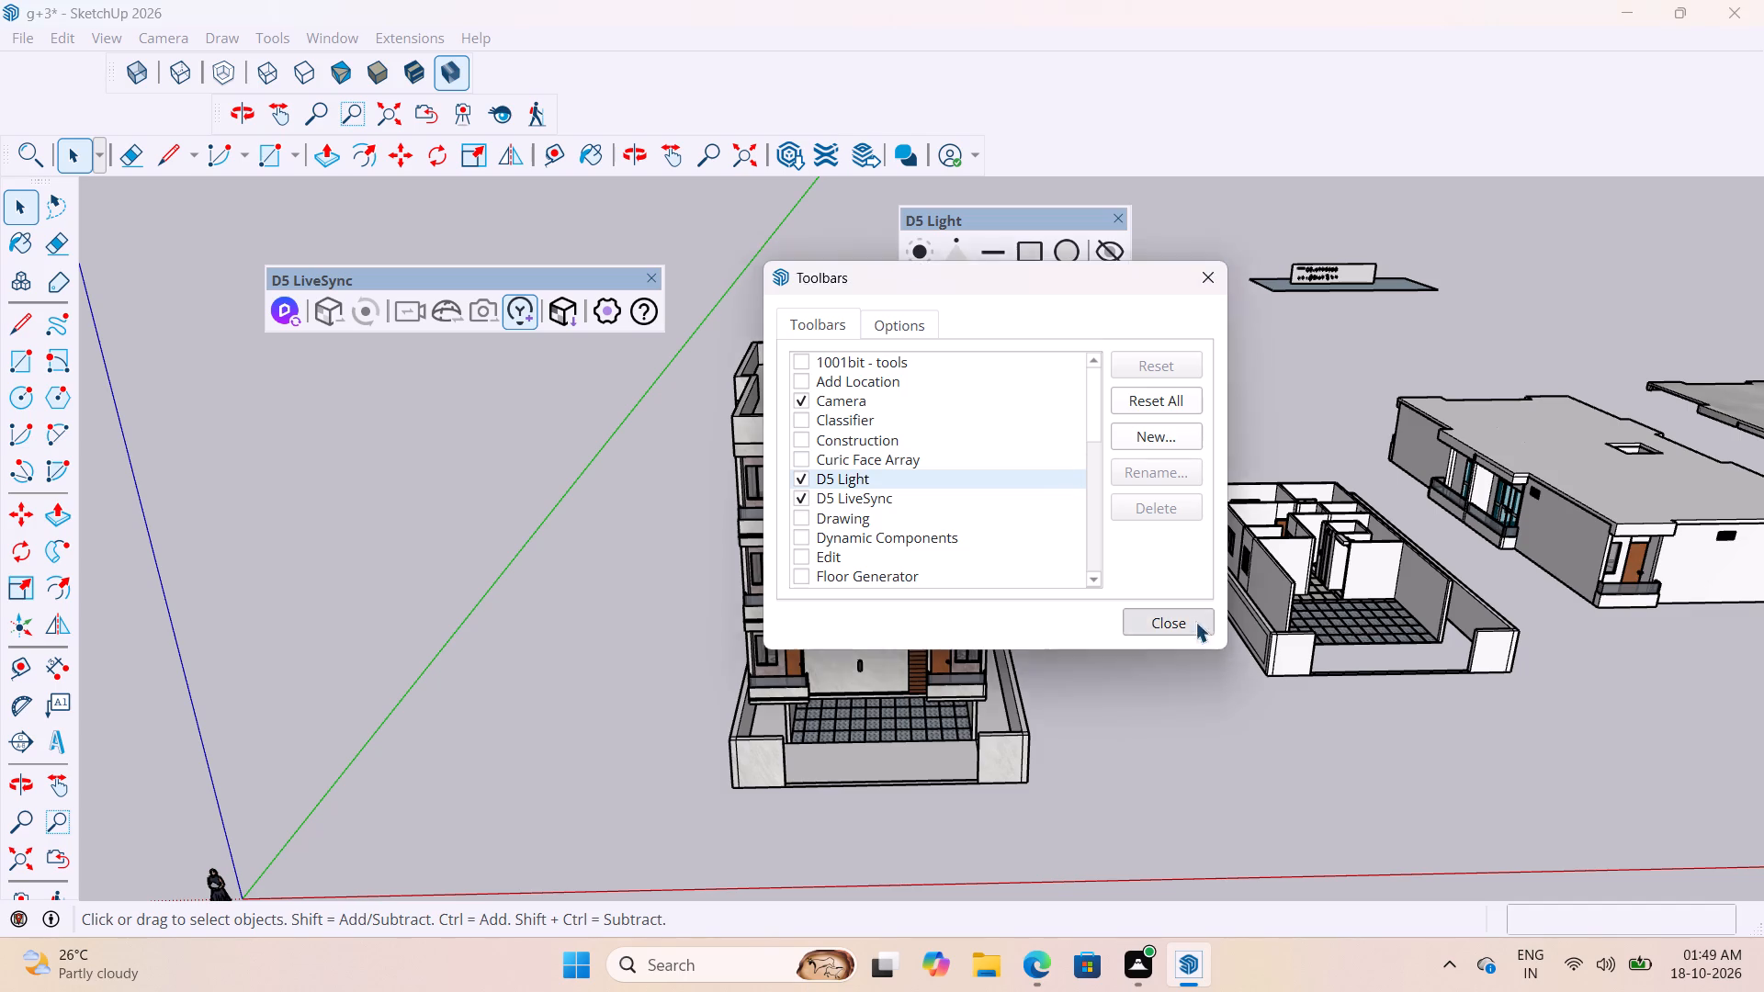
Start D5 LiveSync to send the building model to D5 Render.
scroll(907, 628, "down", 4)
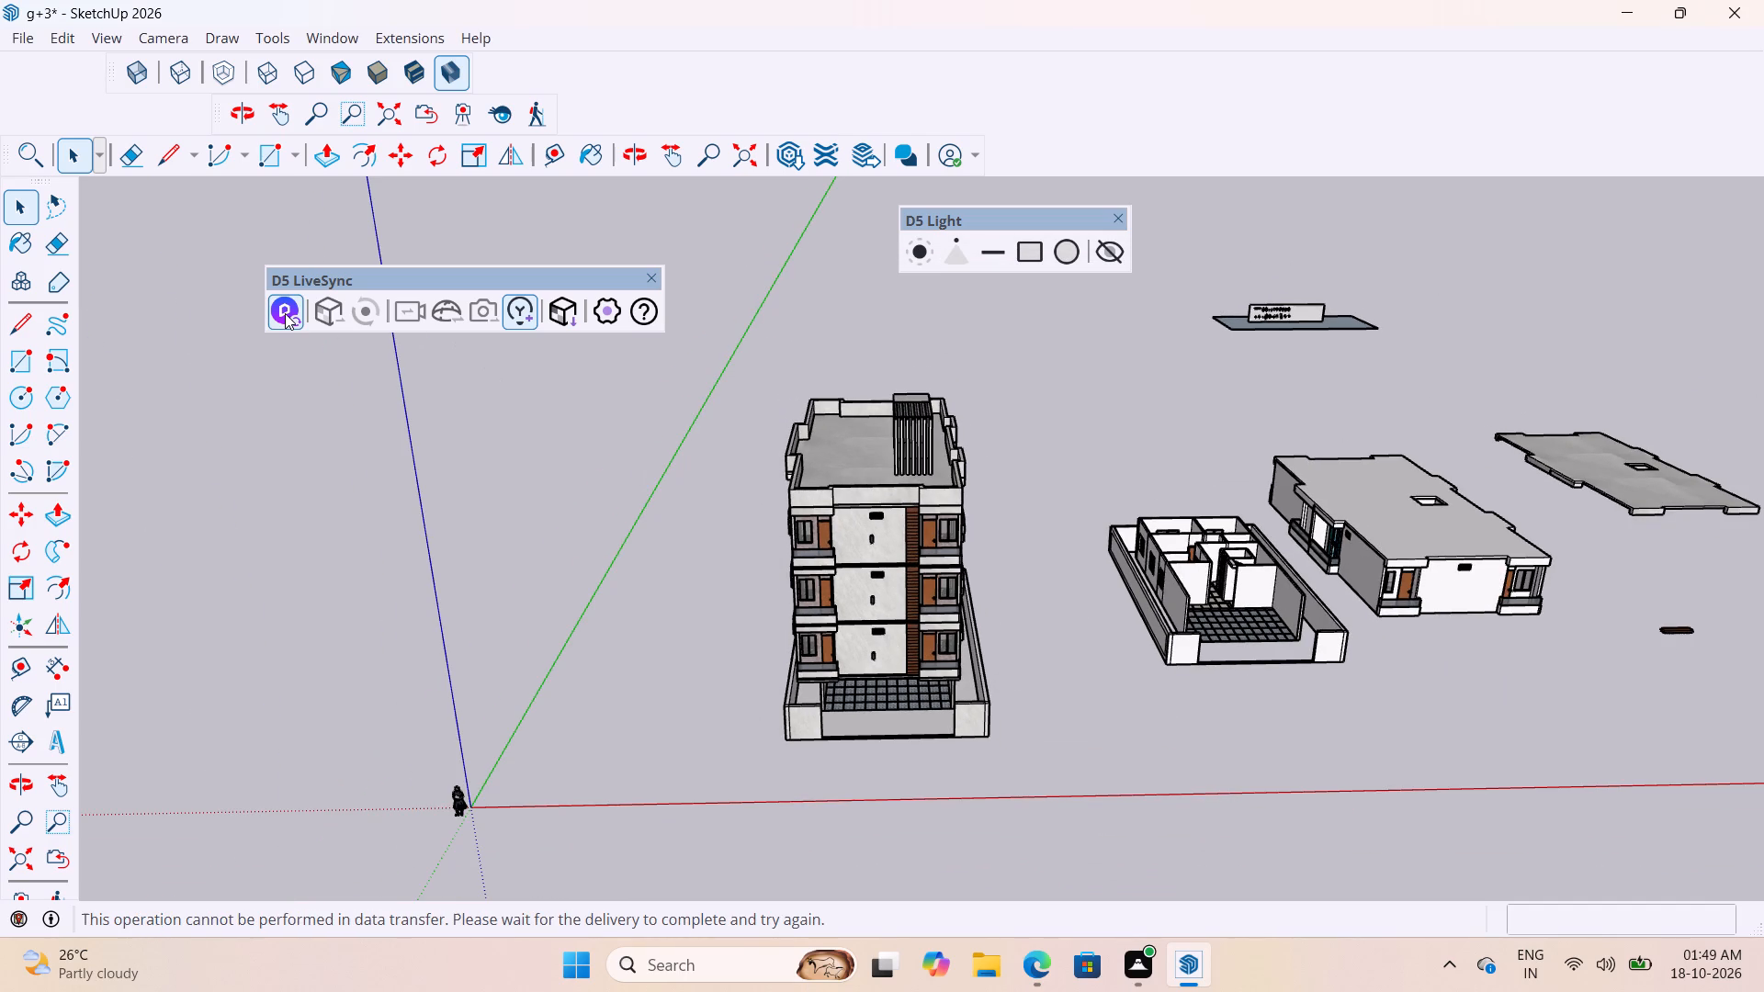
left_click(285, 313)
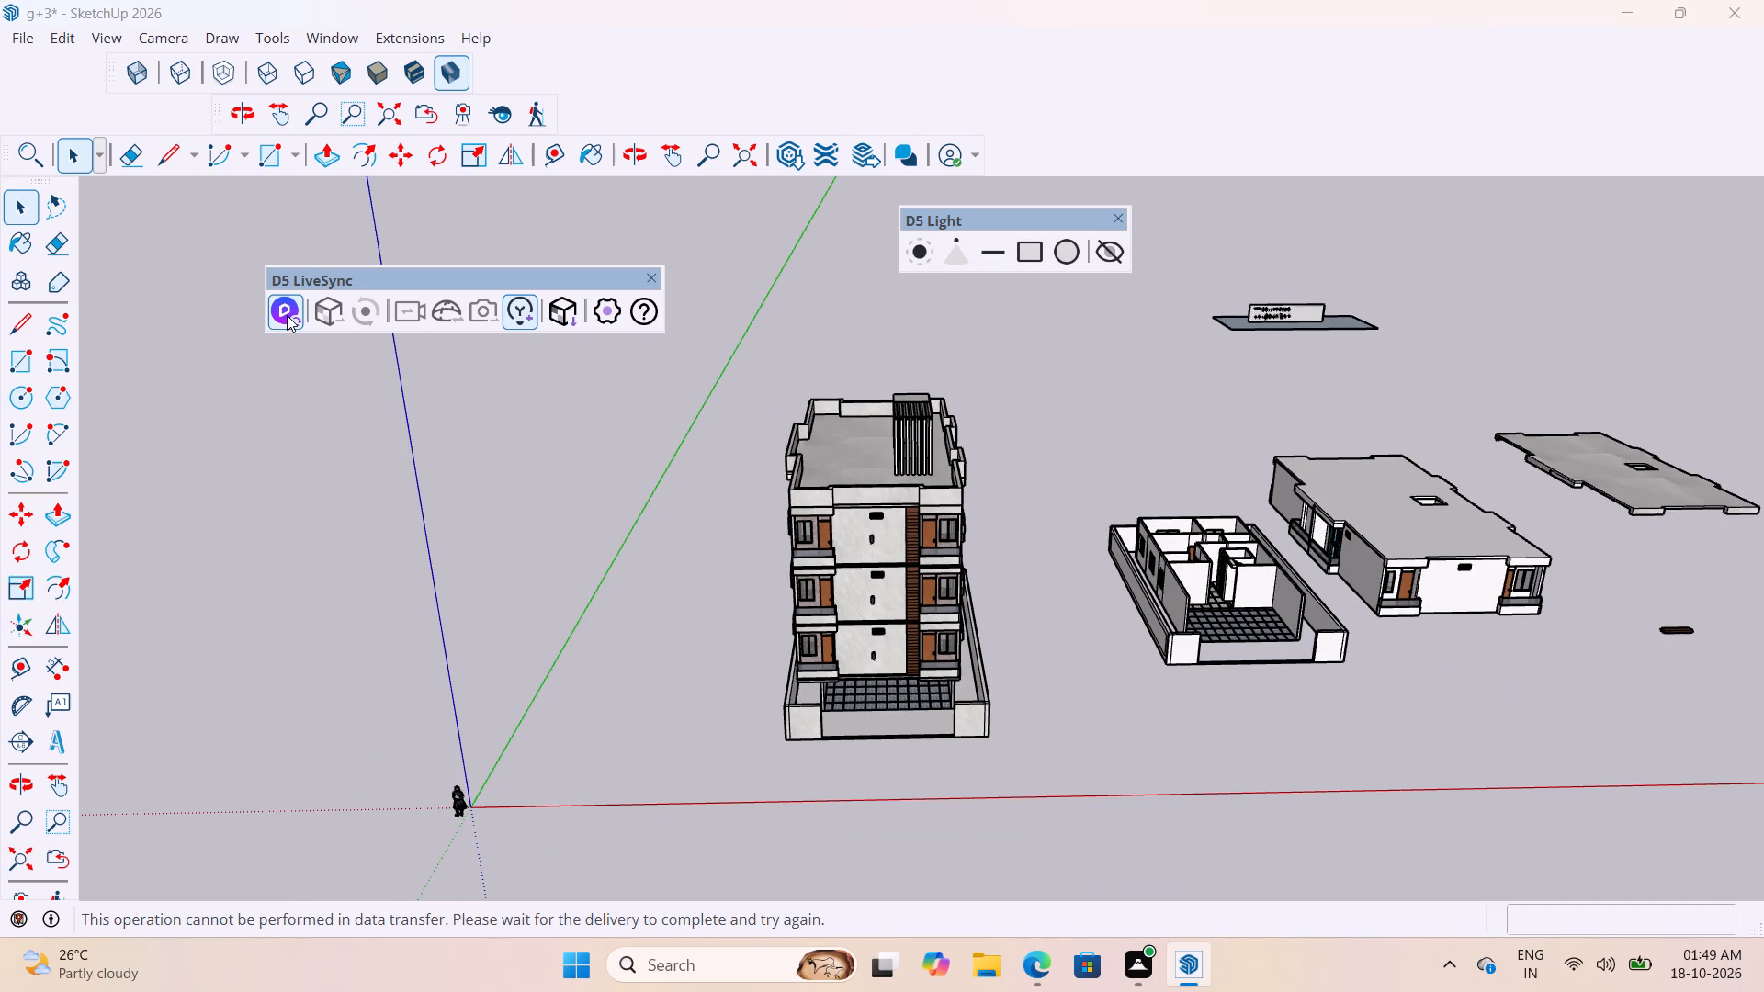
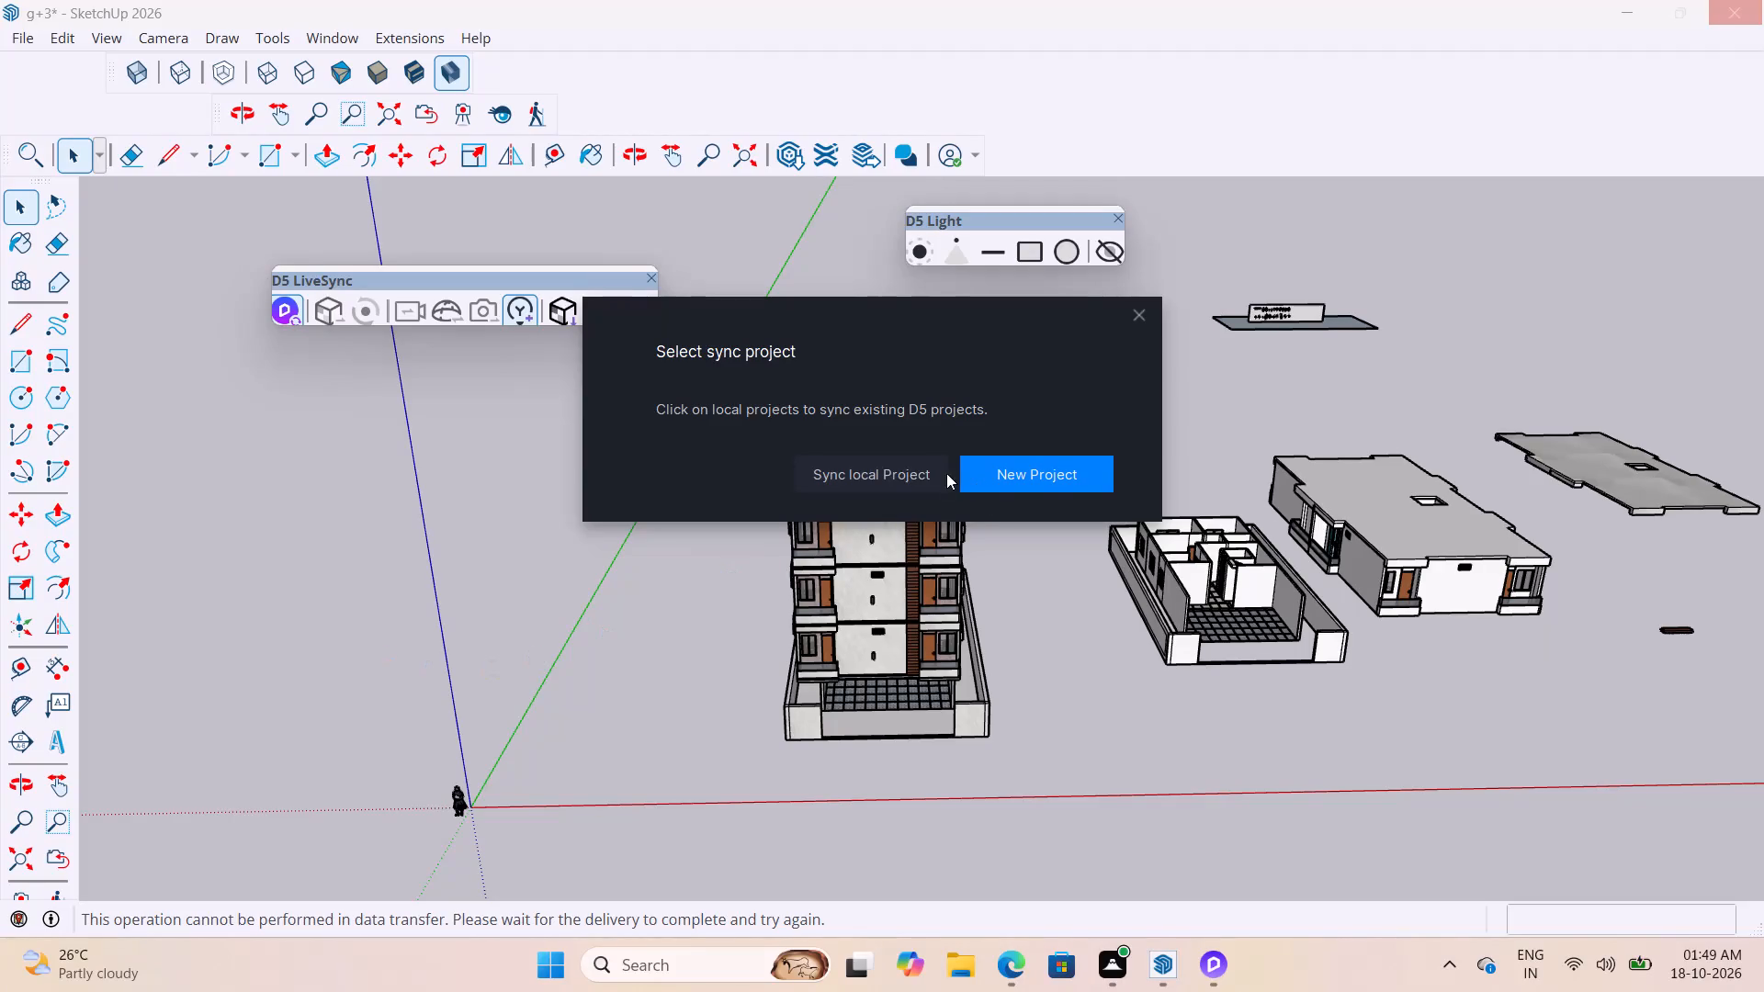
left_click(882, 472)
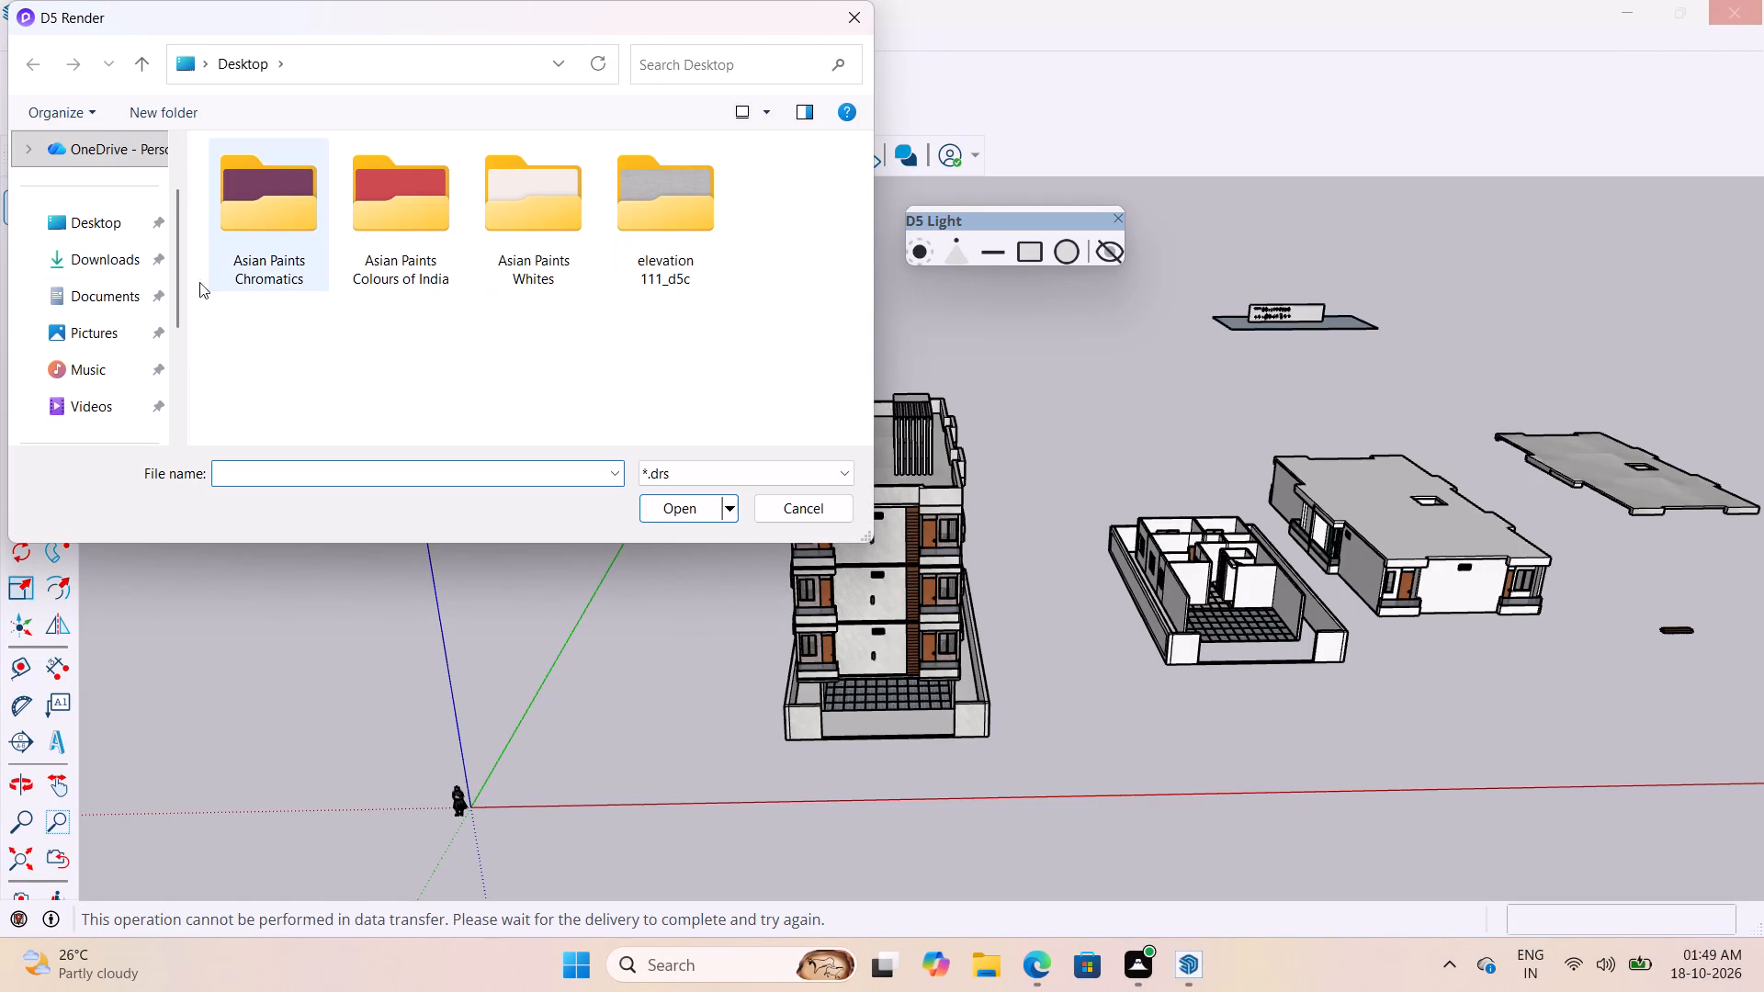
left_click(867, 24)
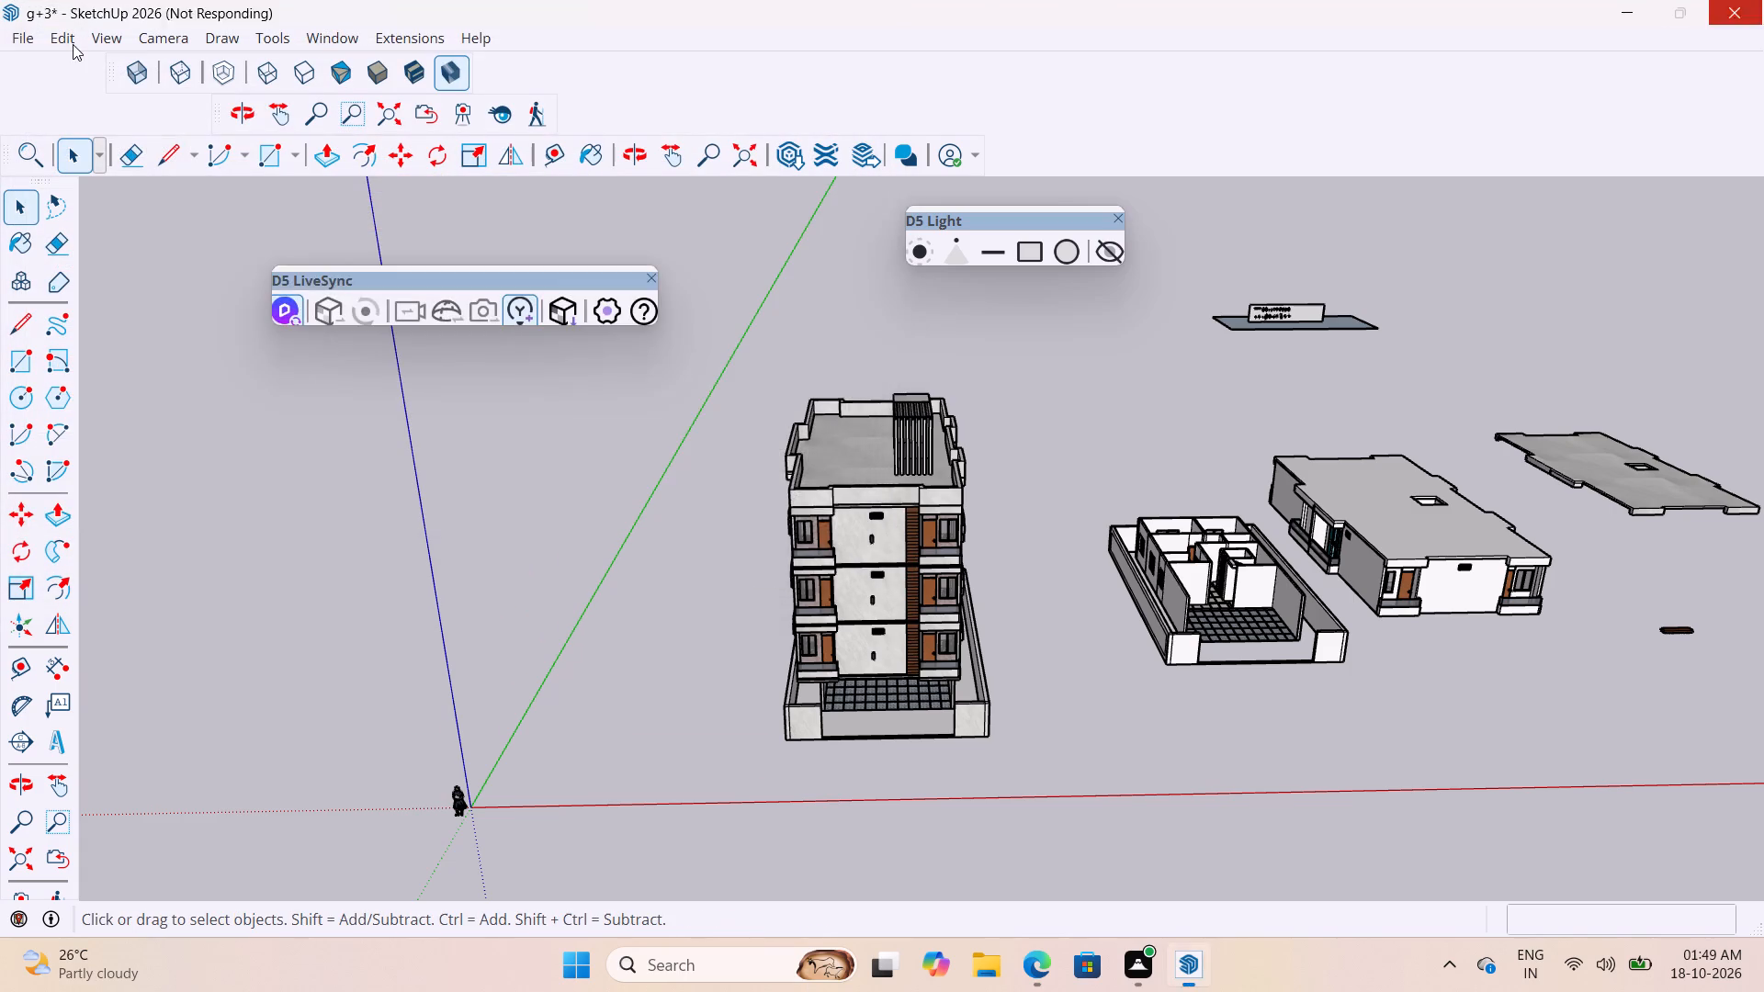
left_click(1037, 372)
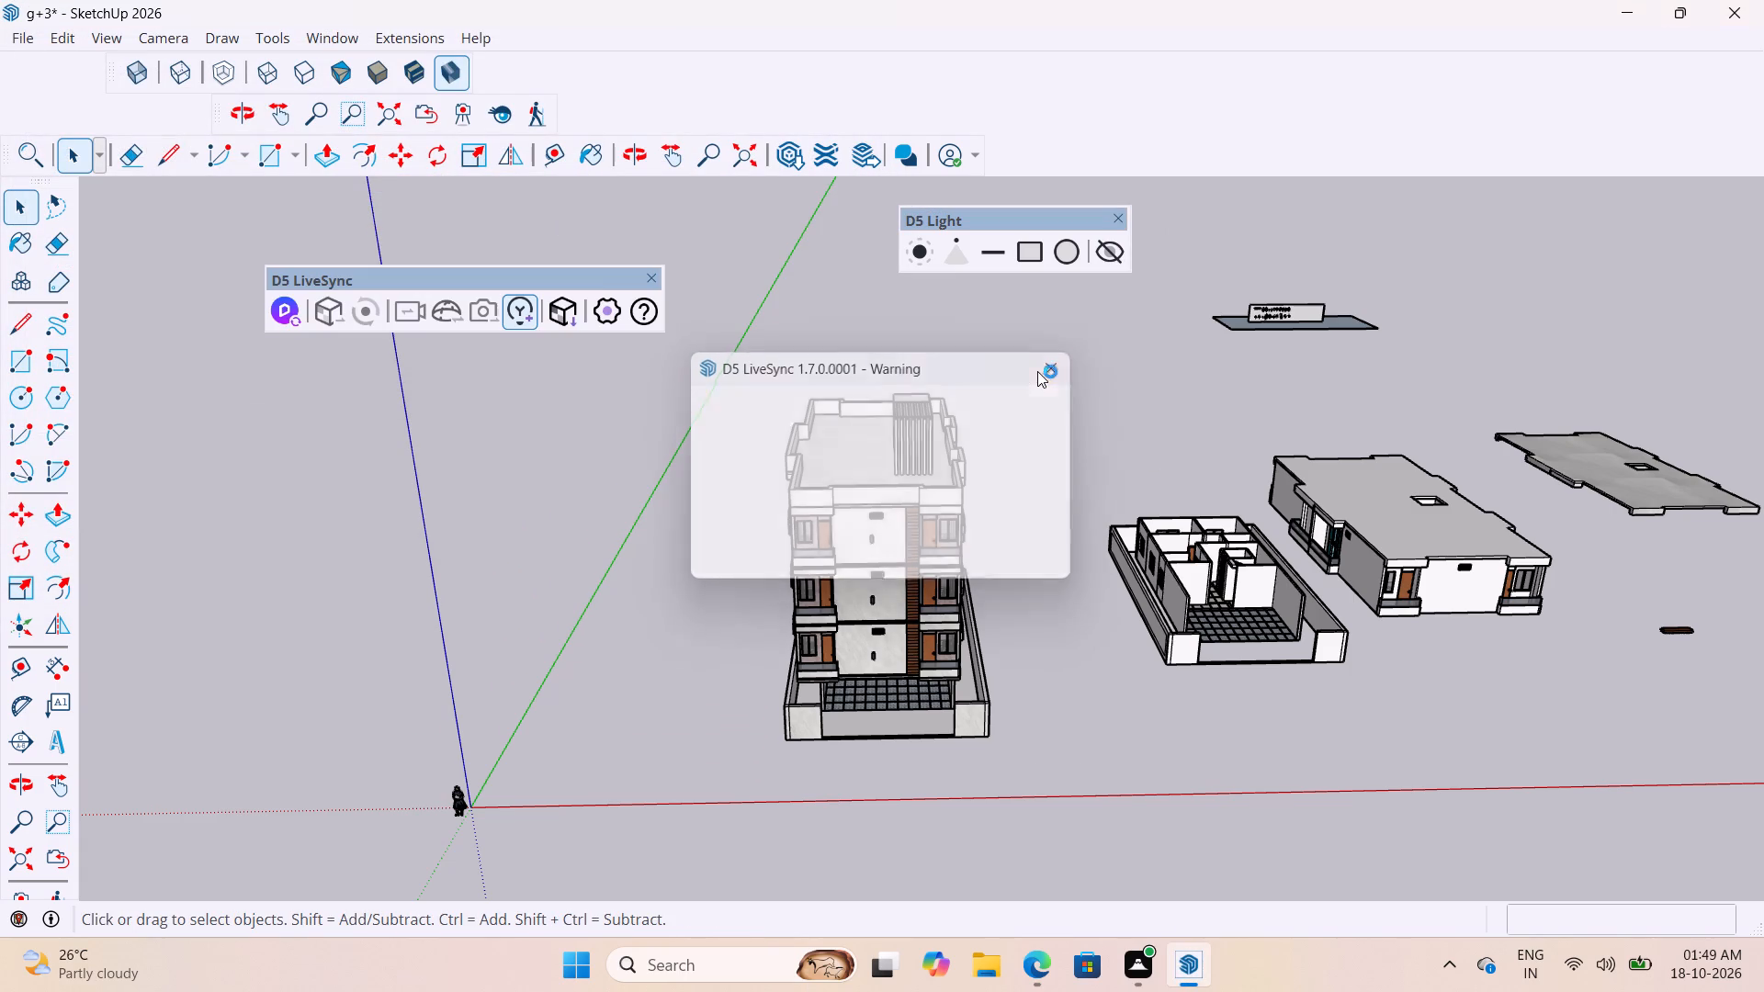
Save the g+3 building model under its existing file name.
left_click(19, 40)
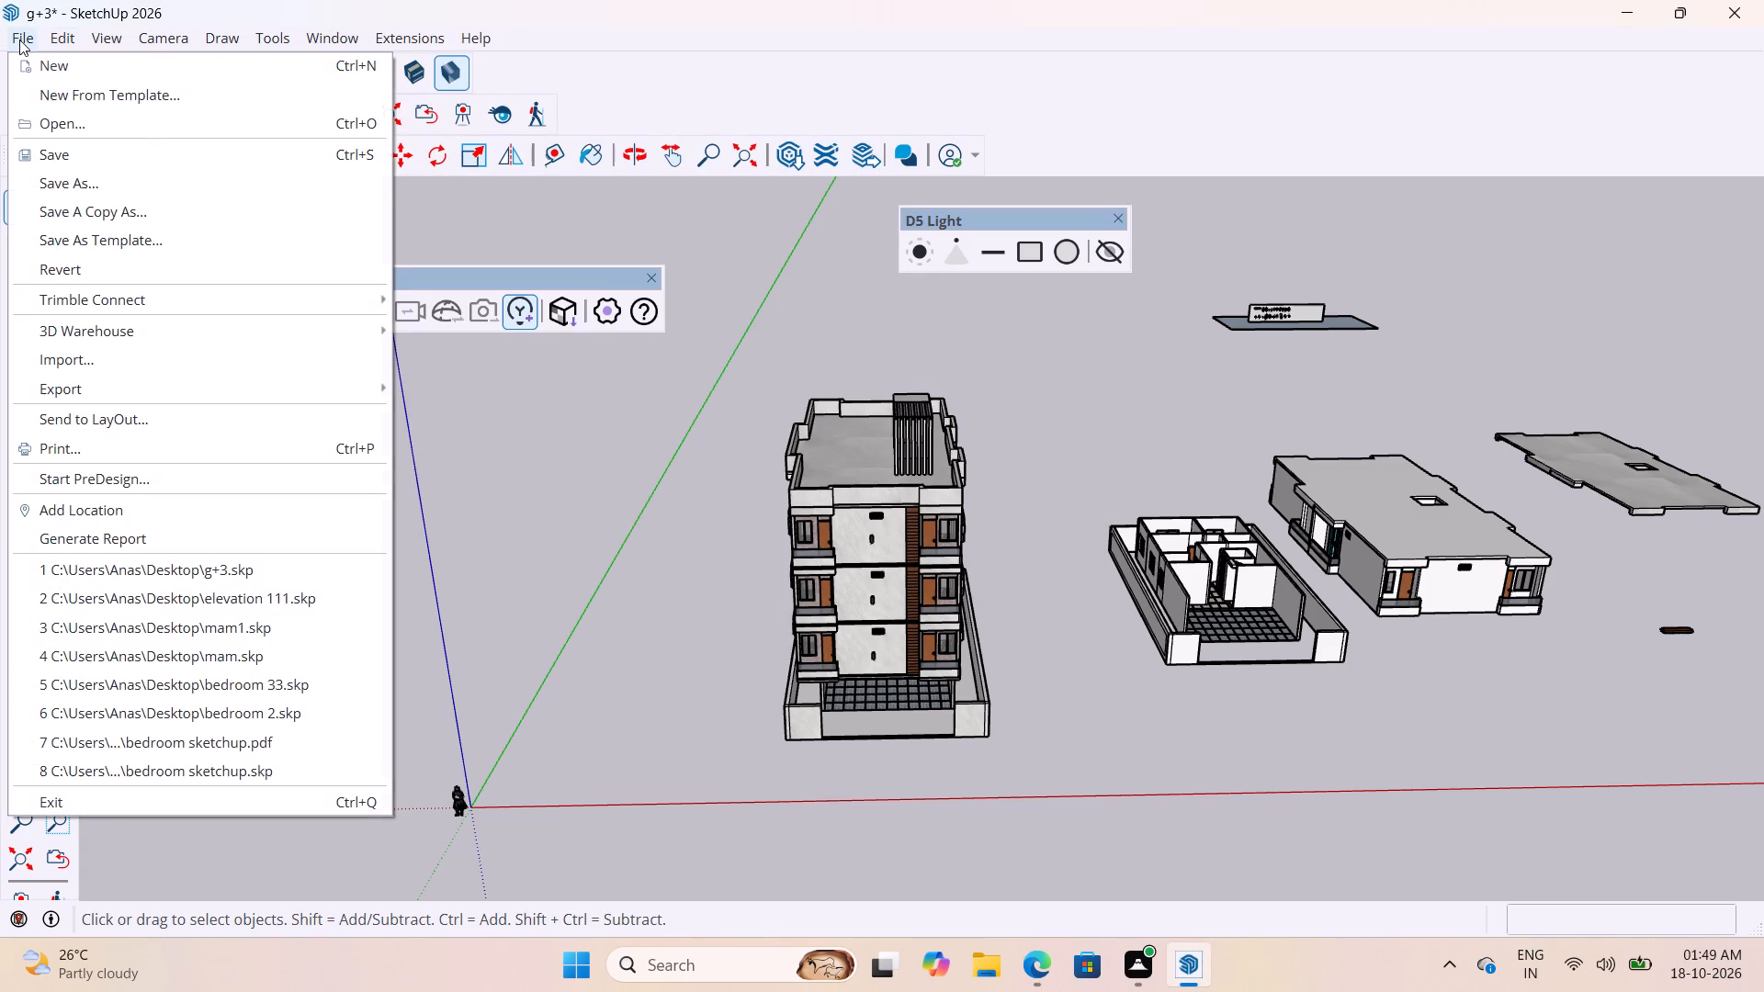
left_click(58, 163)
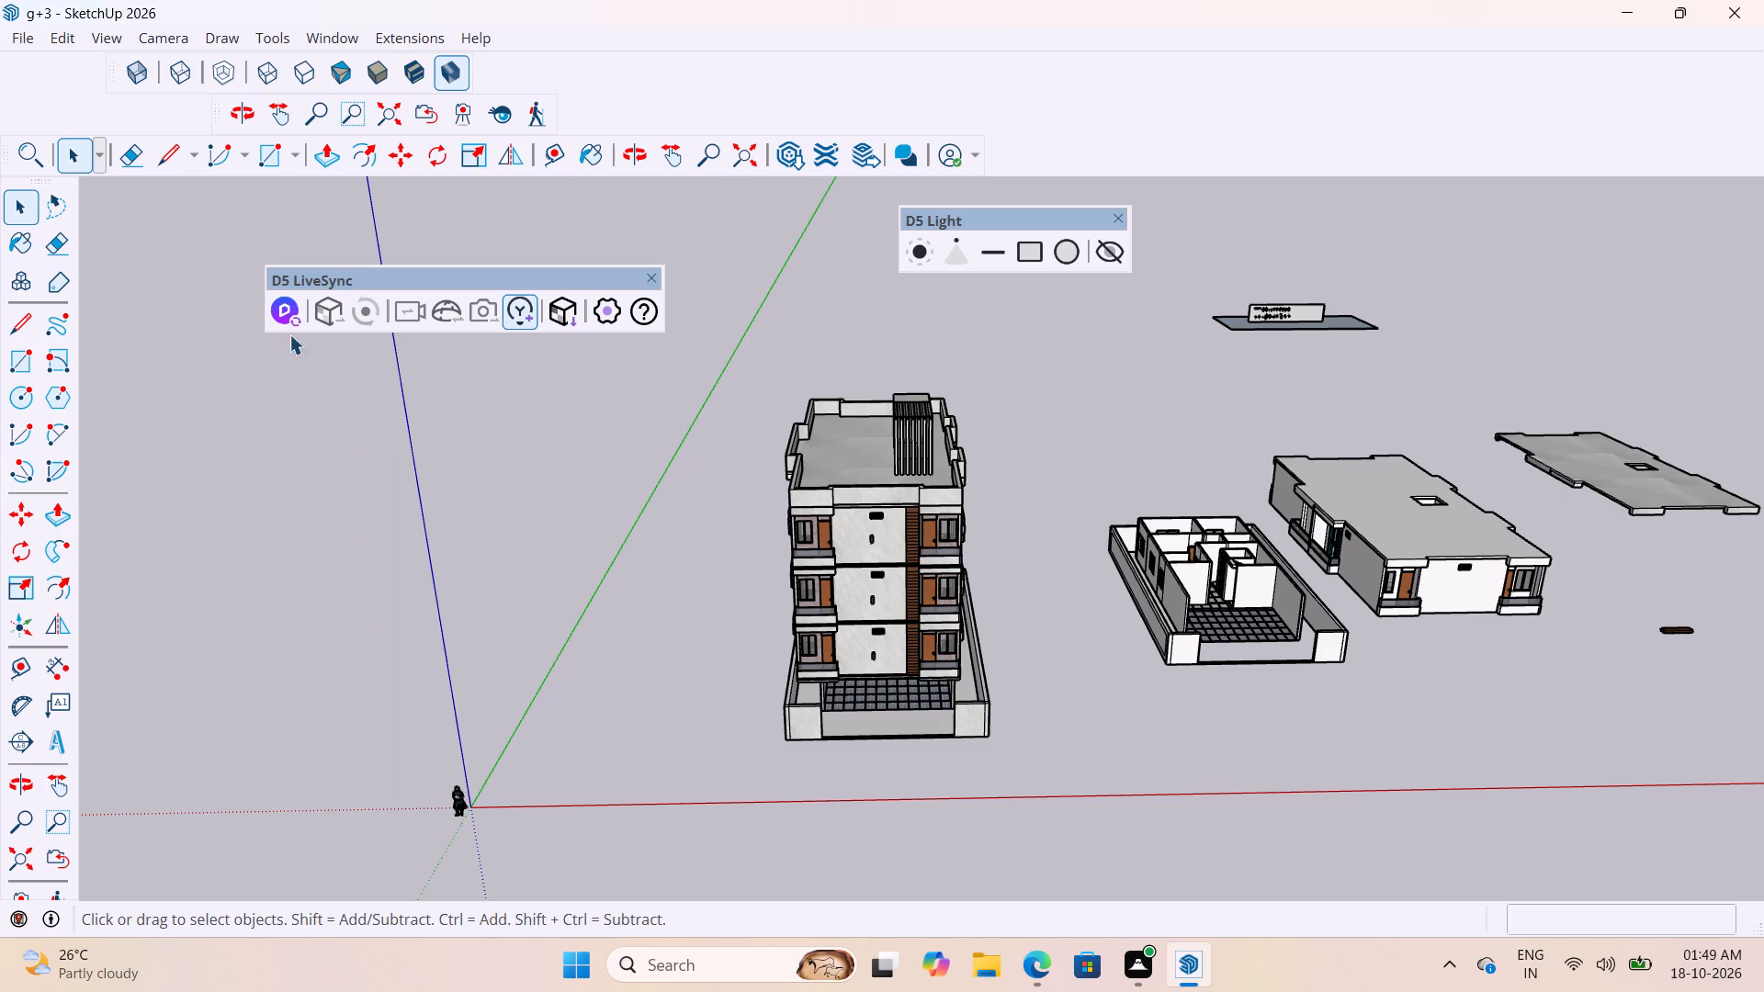
Restart D5 LiveSync to send the saved building model to D5 Render.
left_click(288, 321)
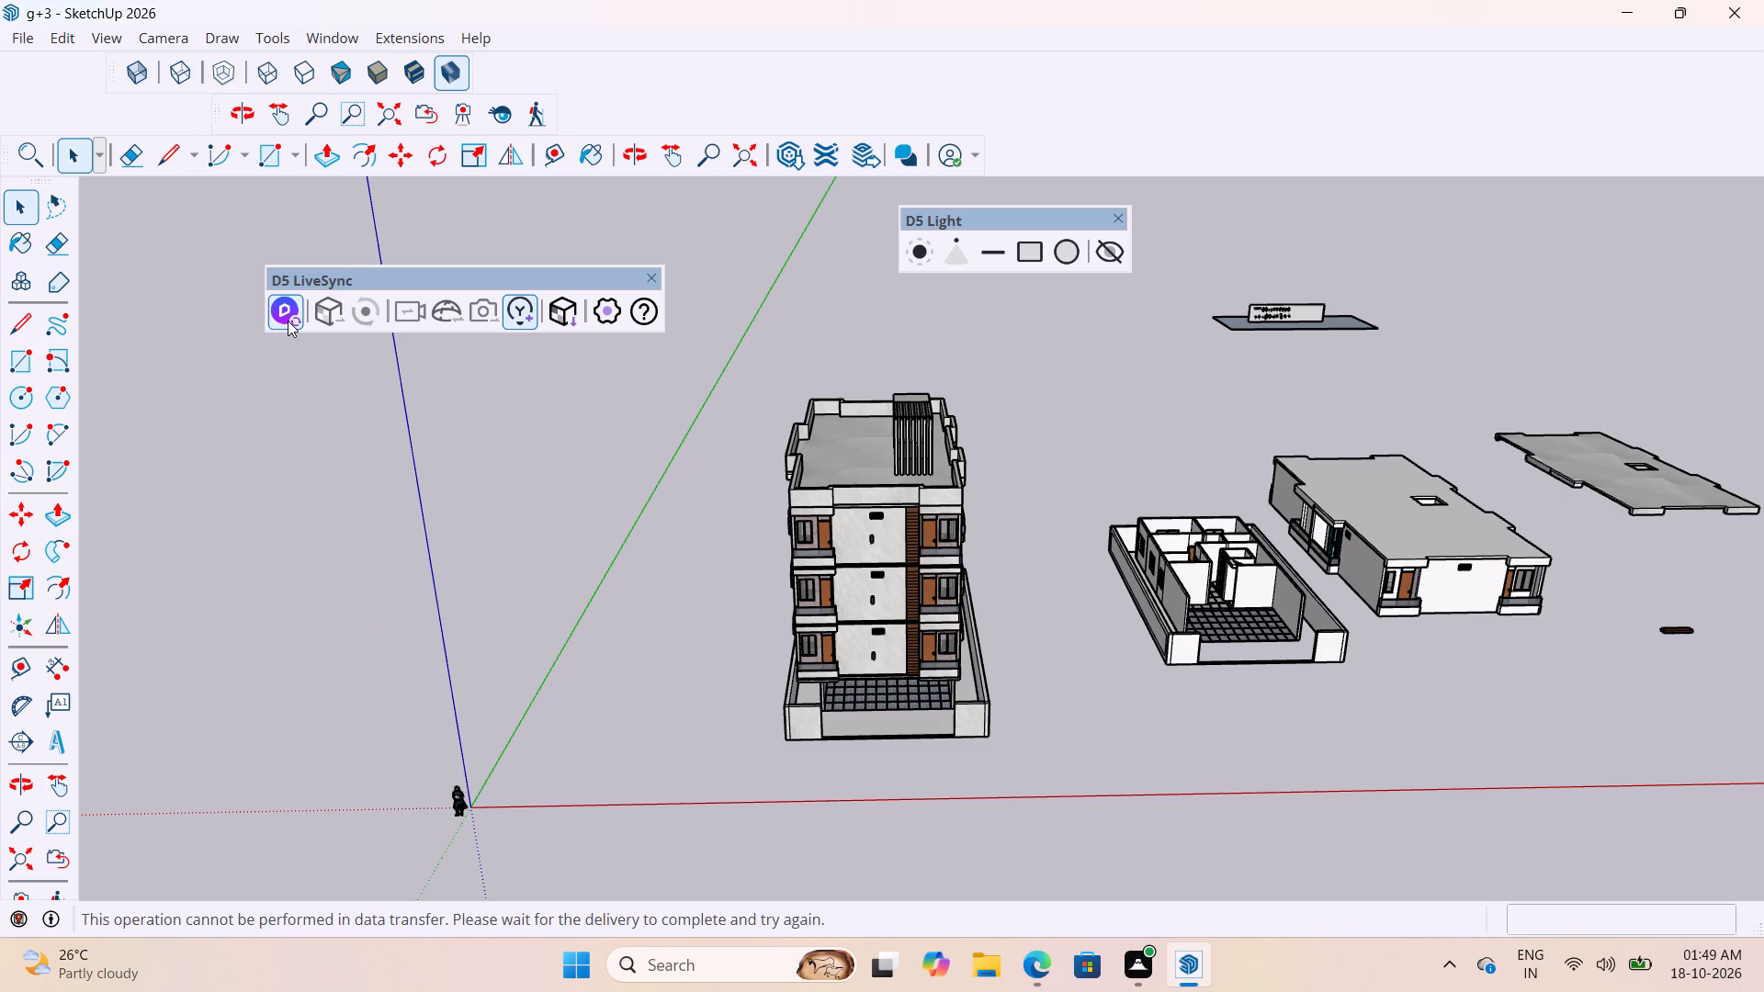
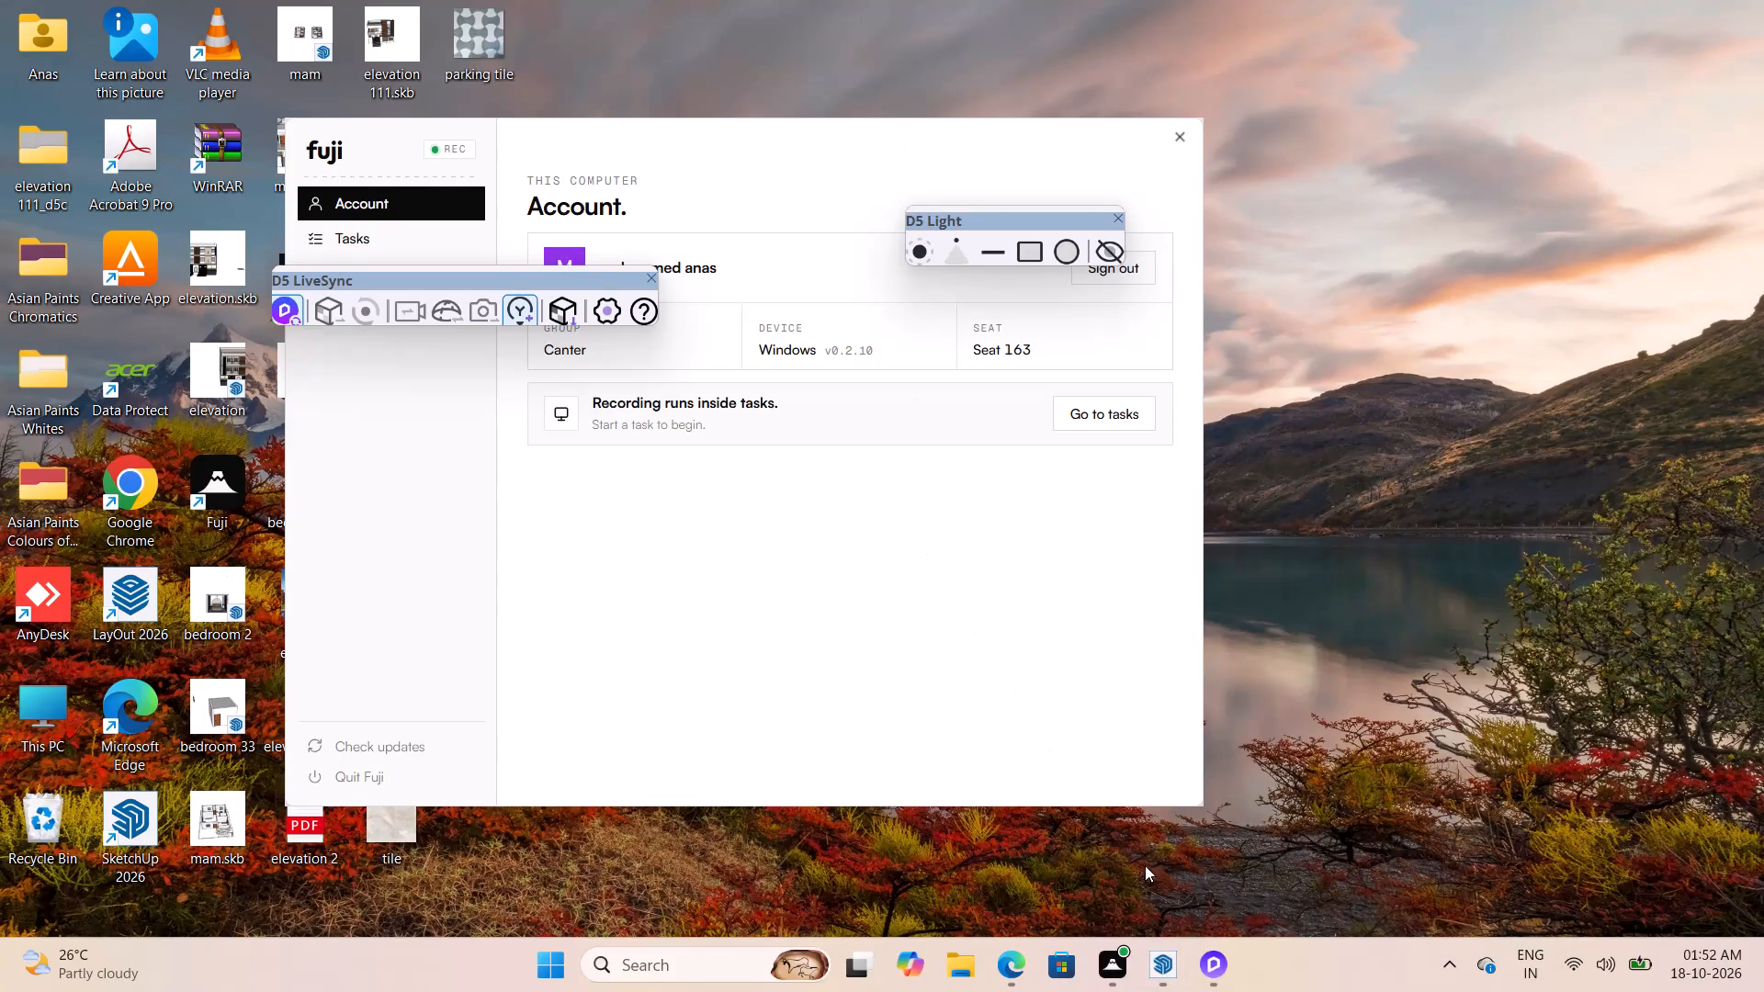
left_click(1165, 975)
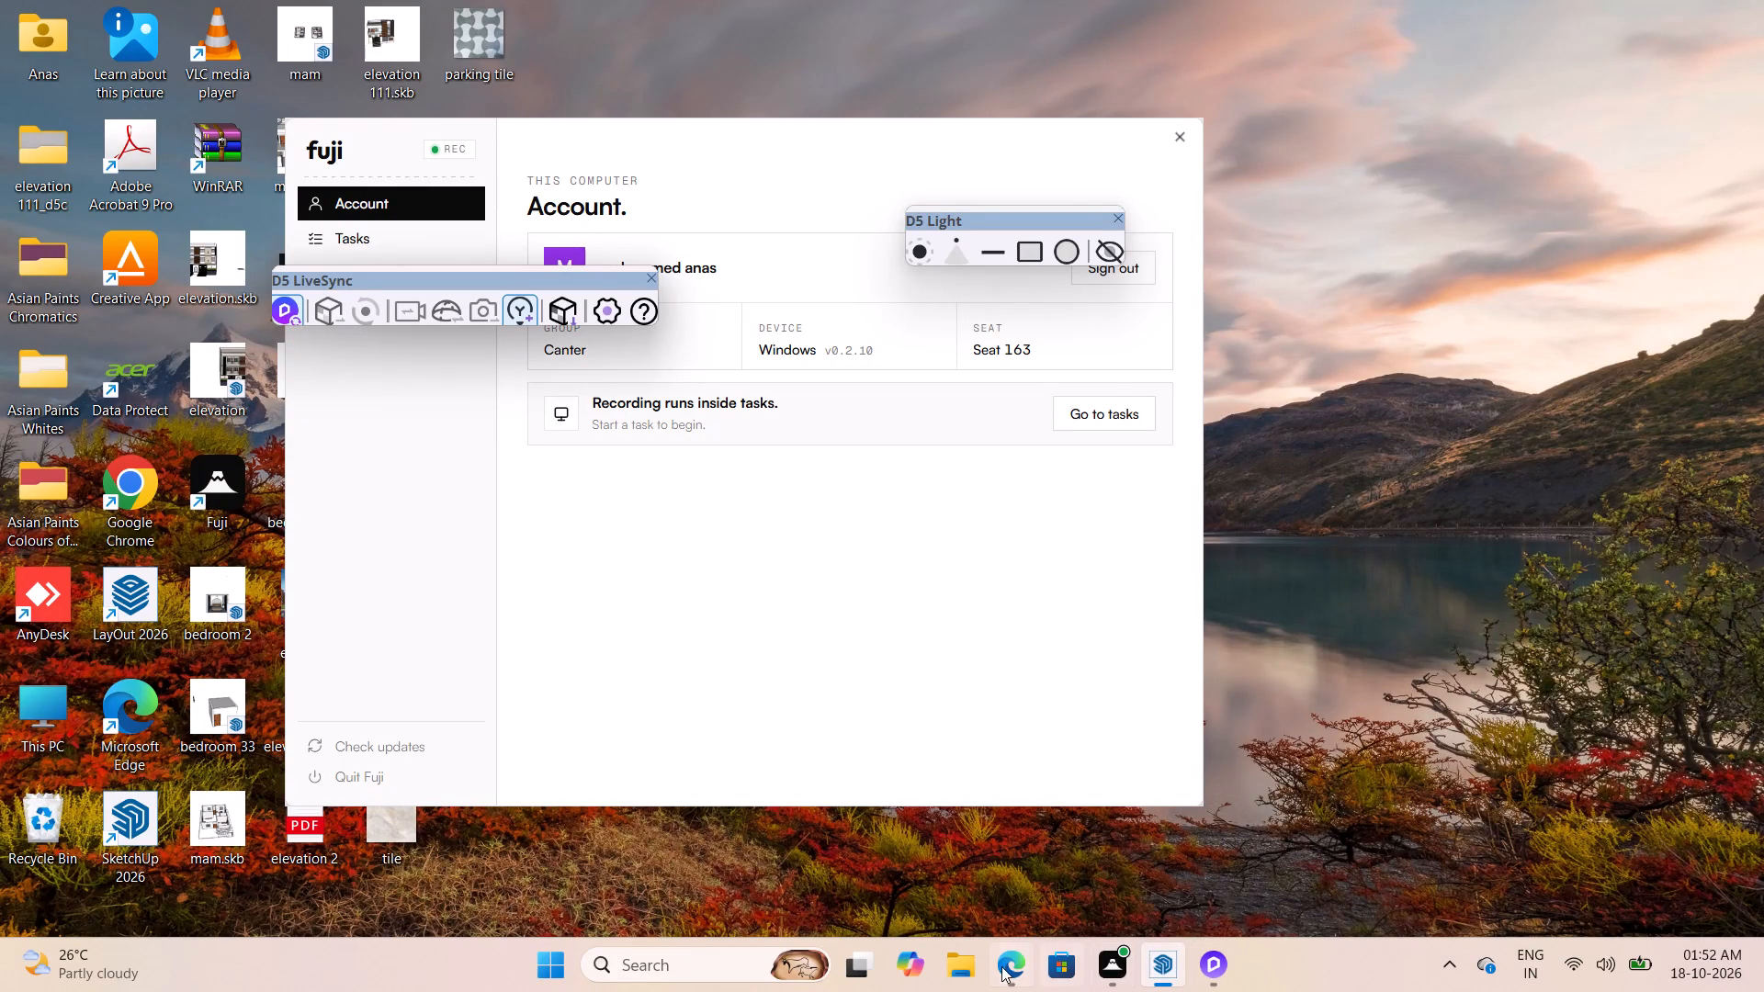
Switch to Microsoft Edge and close the 3D Warehouse lighting model, 3D Warehouse search and inch-conversion search pages.
left_click(995, 964)
left_click(849, 20)
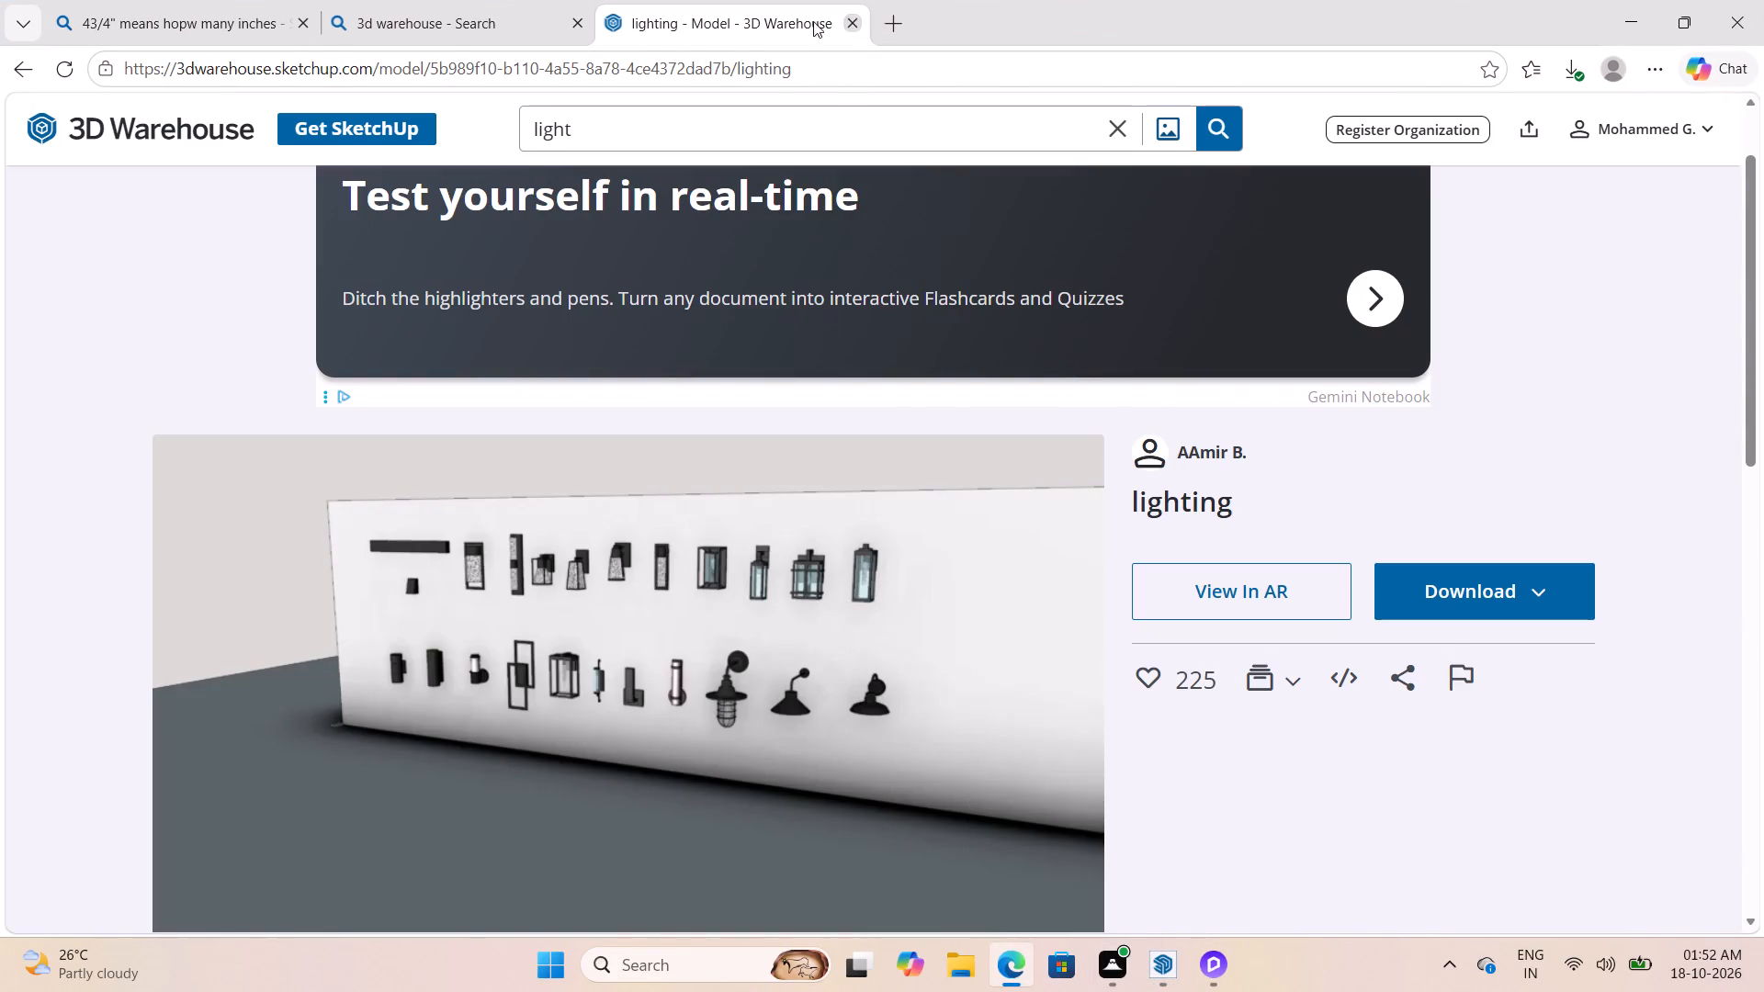
left_click(577, 23)
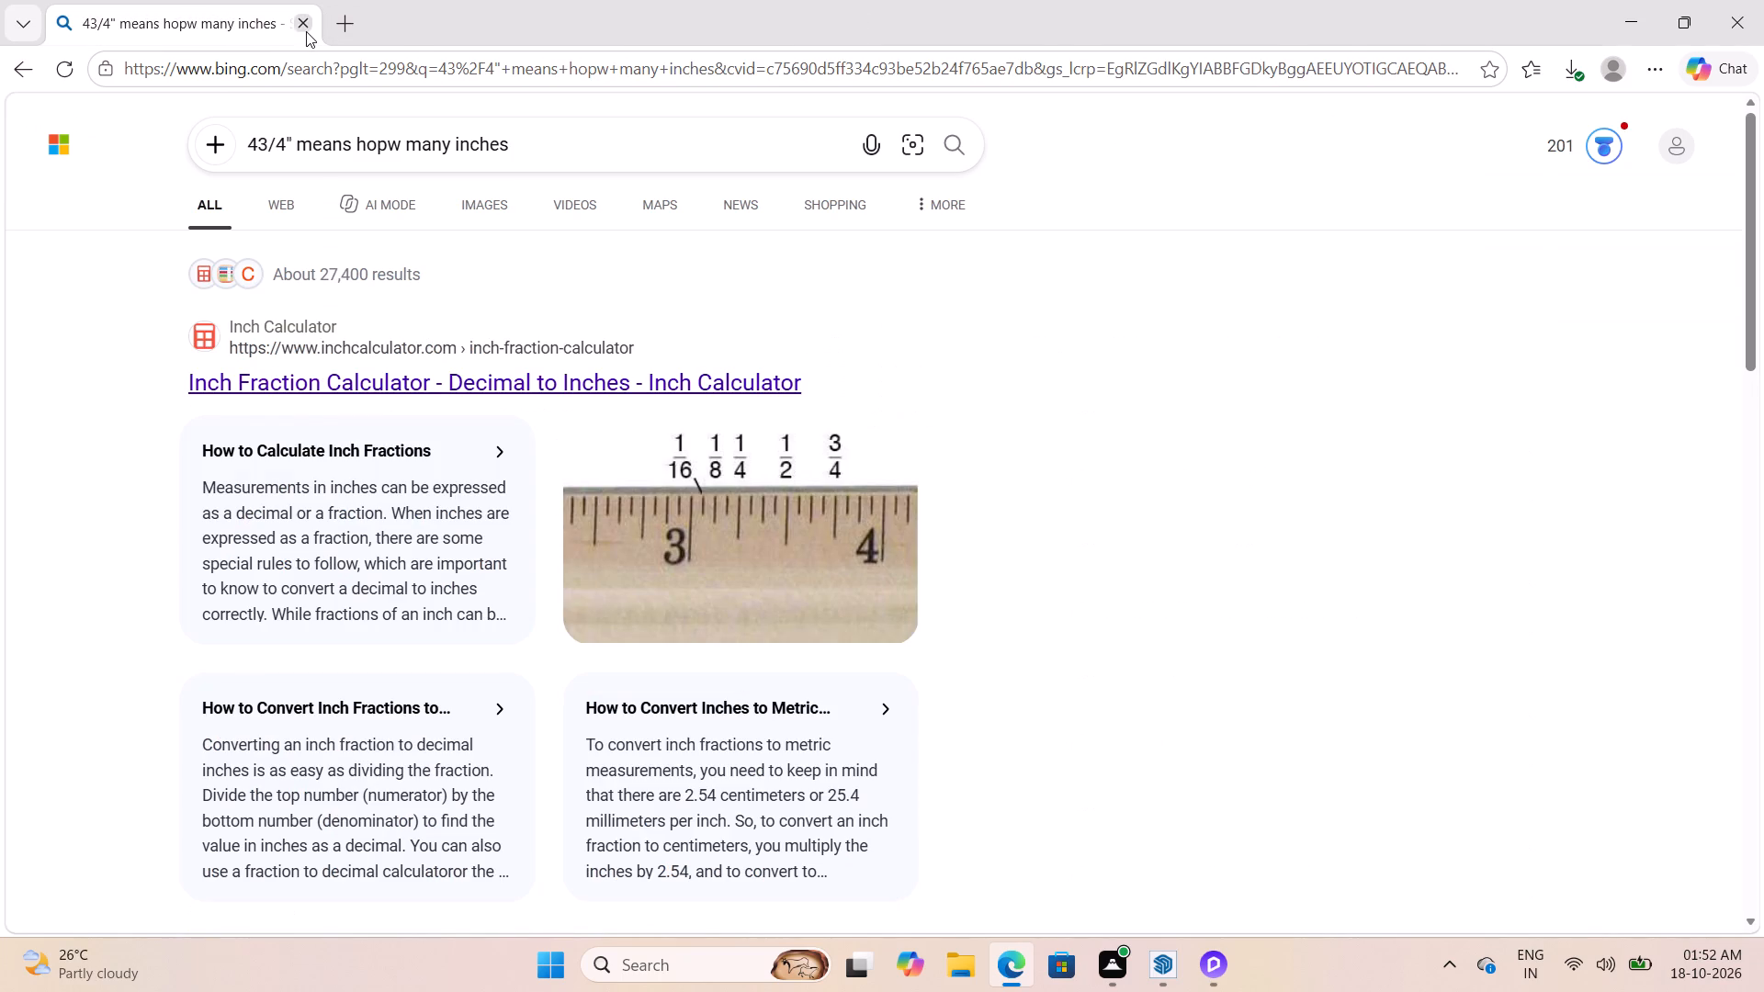
left_click(306, 30)
Try to switch back to the building model in SketchUp.
left_click(1162, 975)
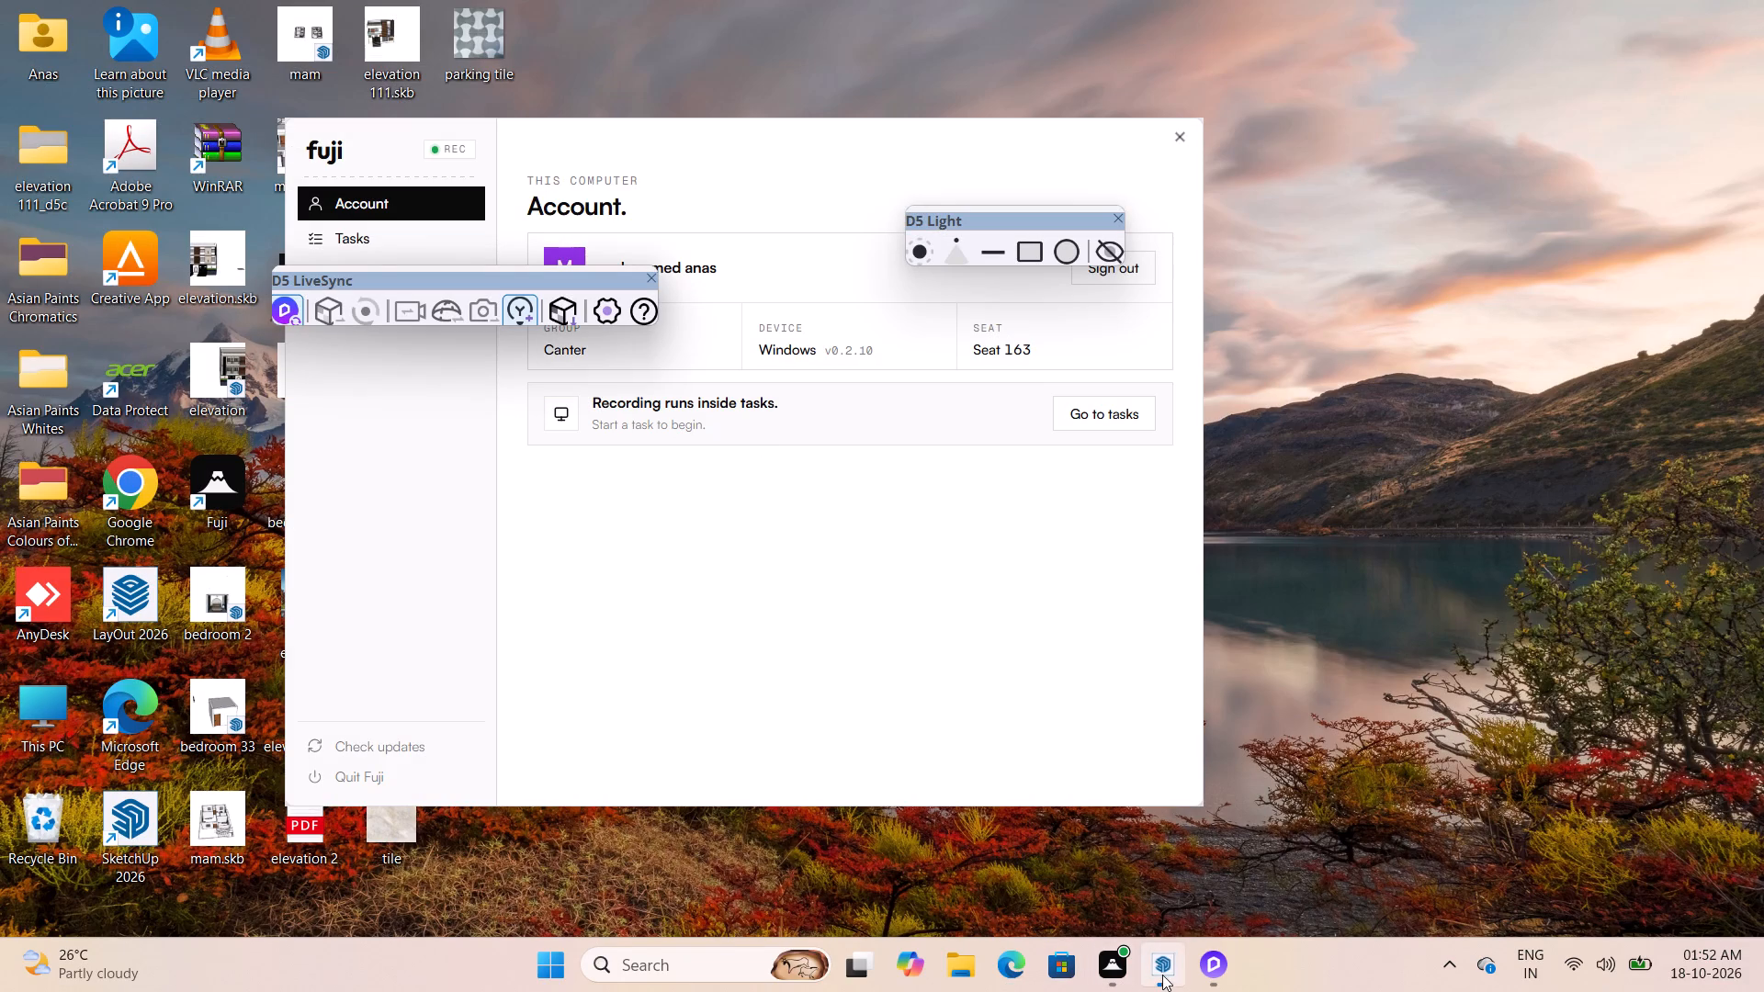
left_click(1160, 906)
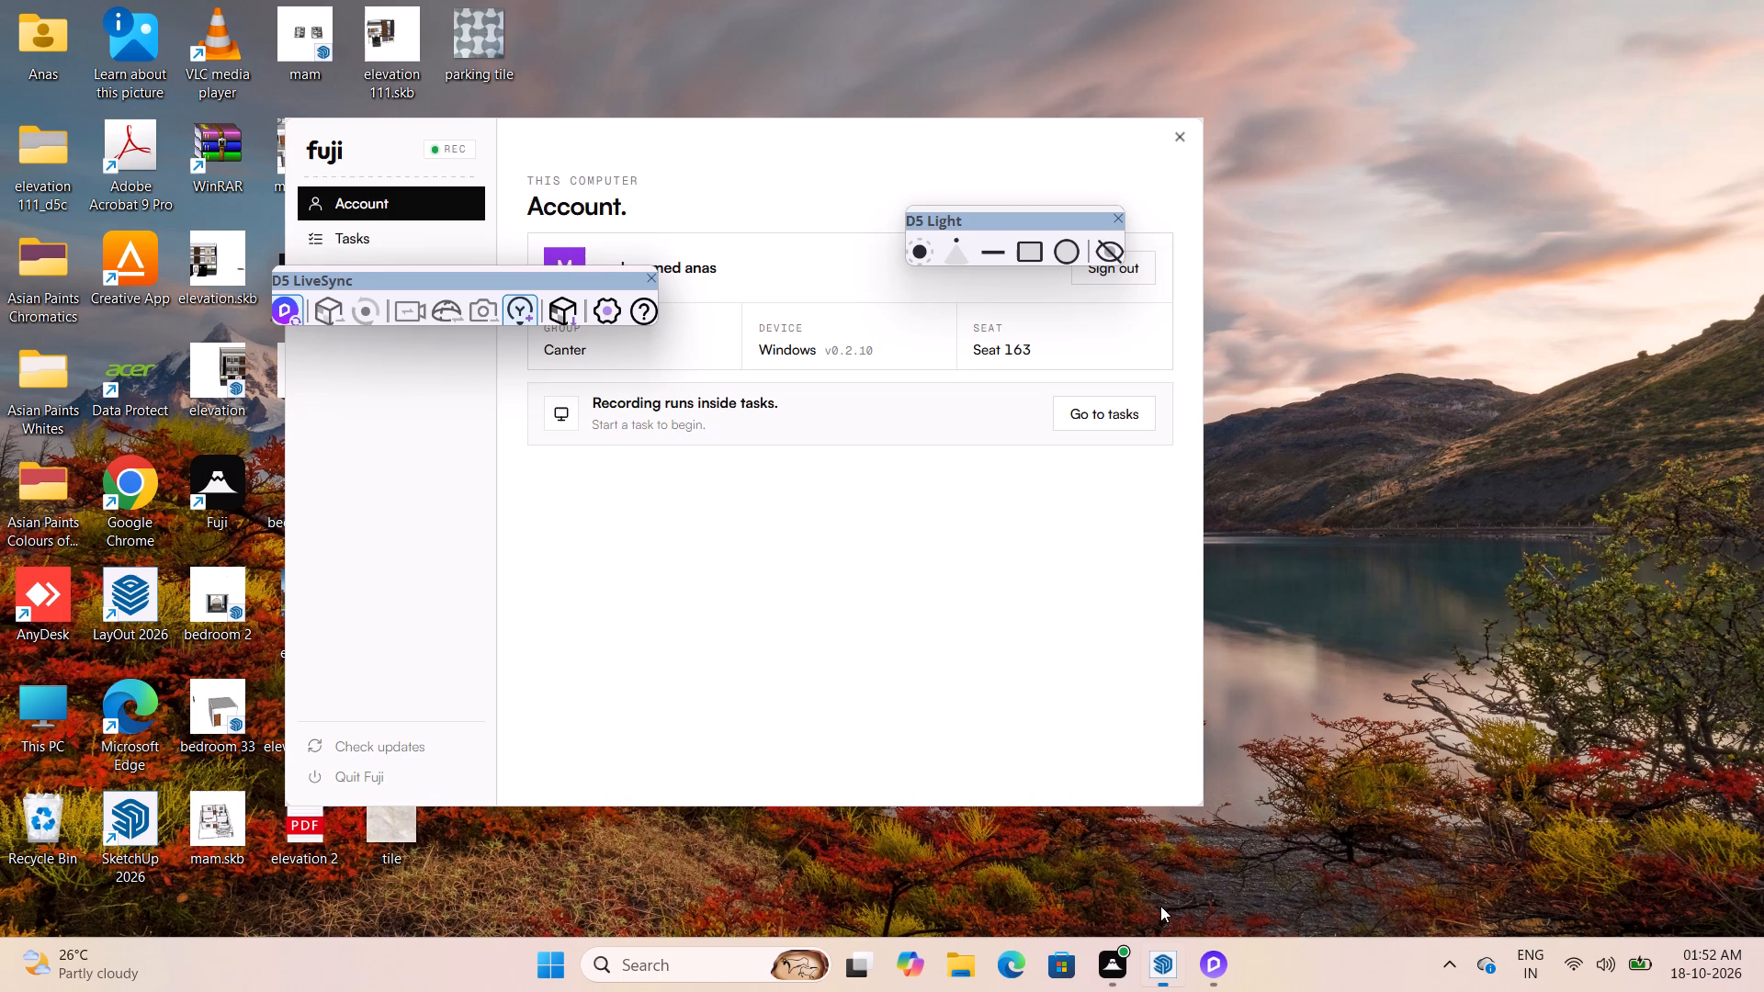
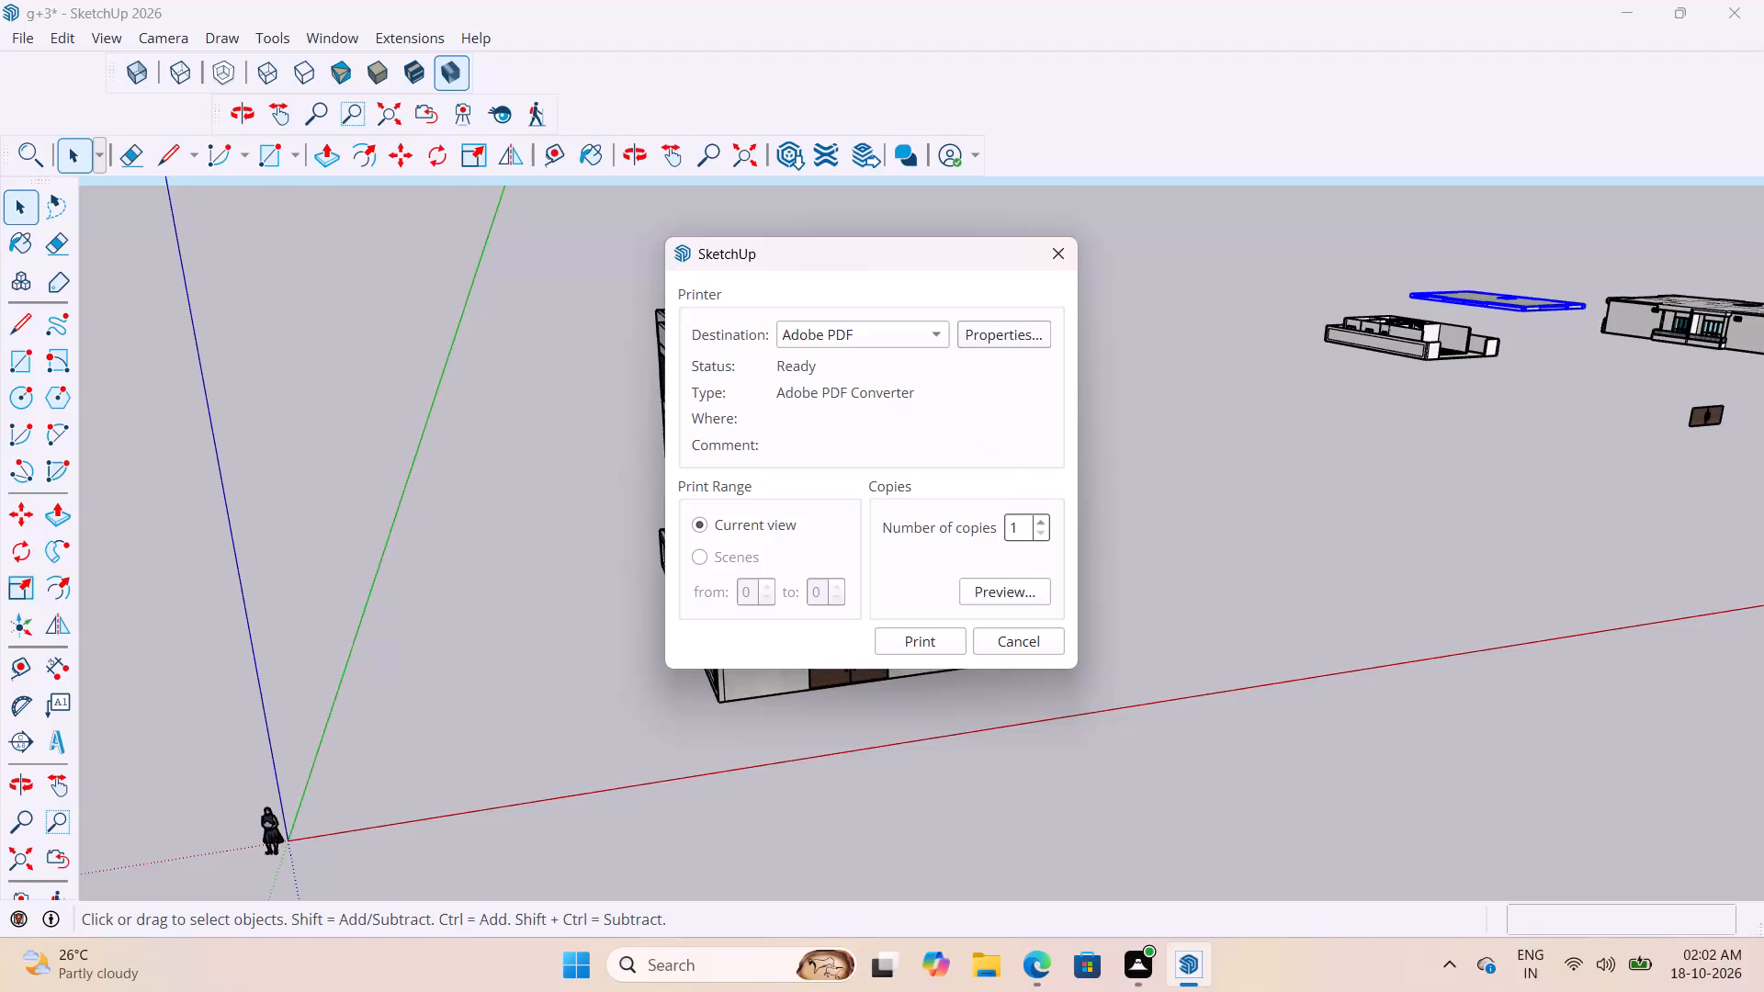
Preview the Adobe PDF printout of the current building view and enlarge the previewed page.
left_click(979, 597)
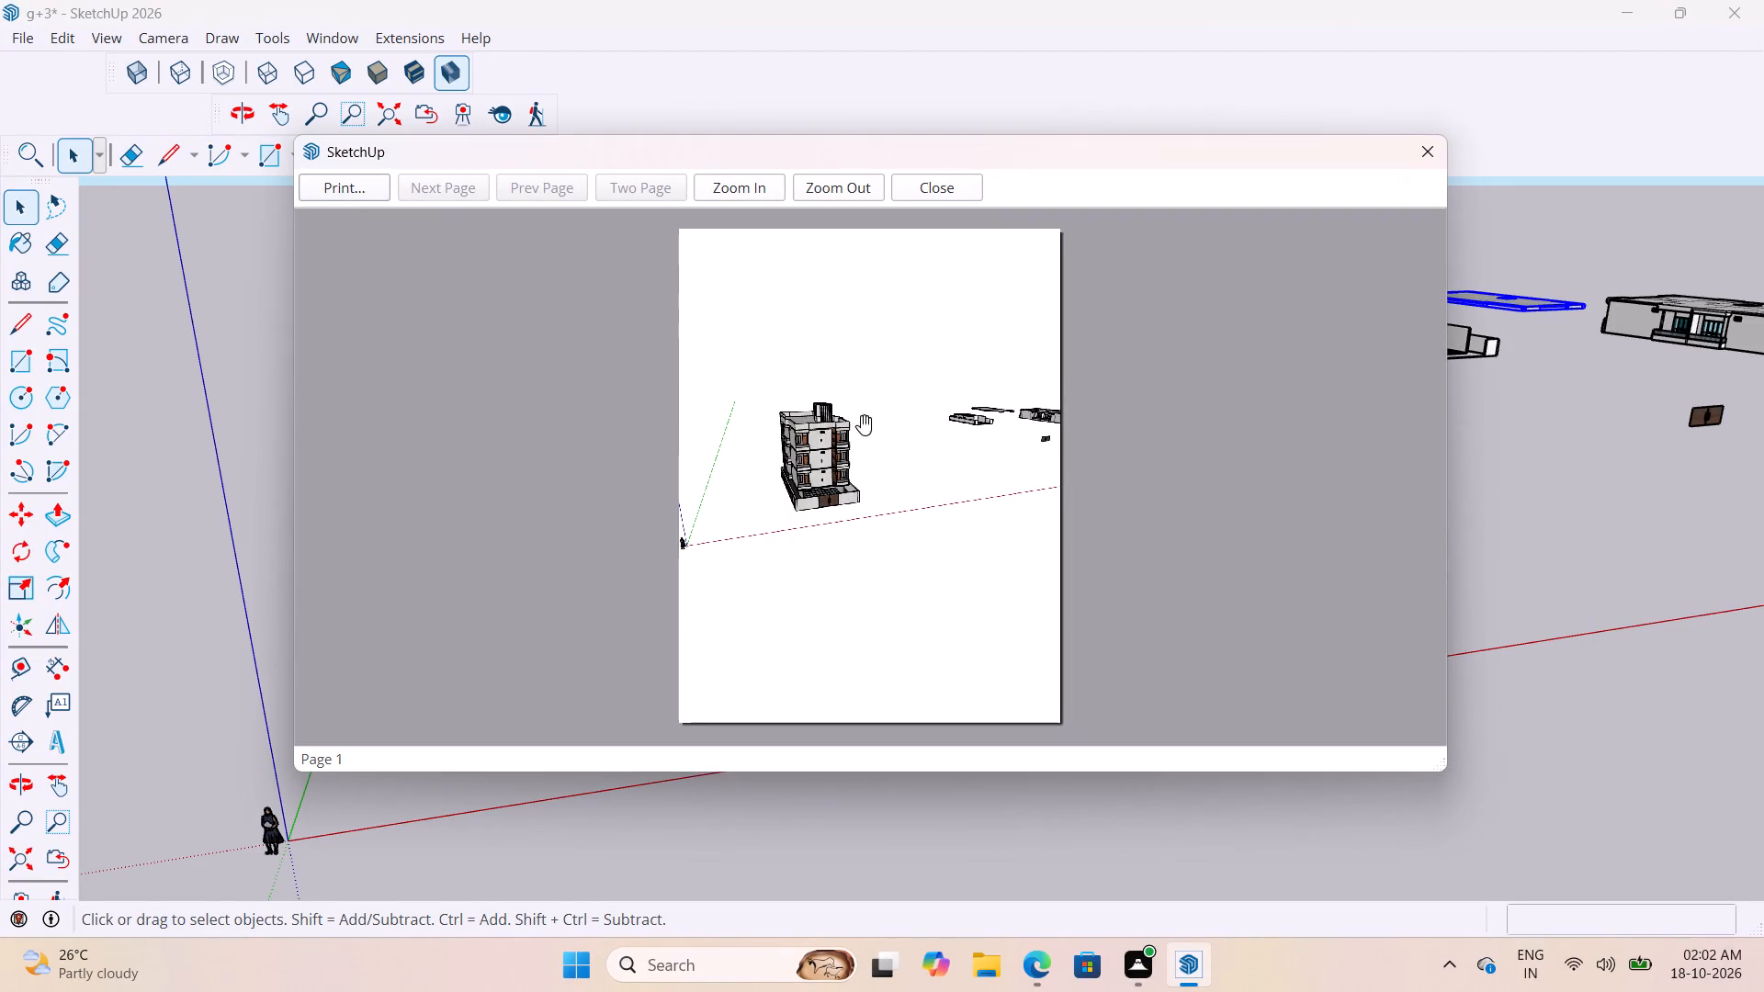
scroll(905, 344, "up", 5)
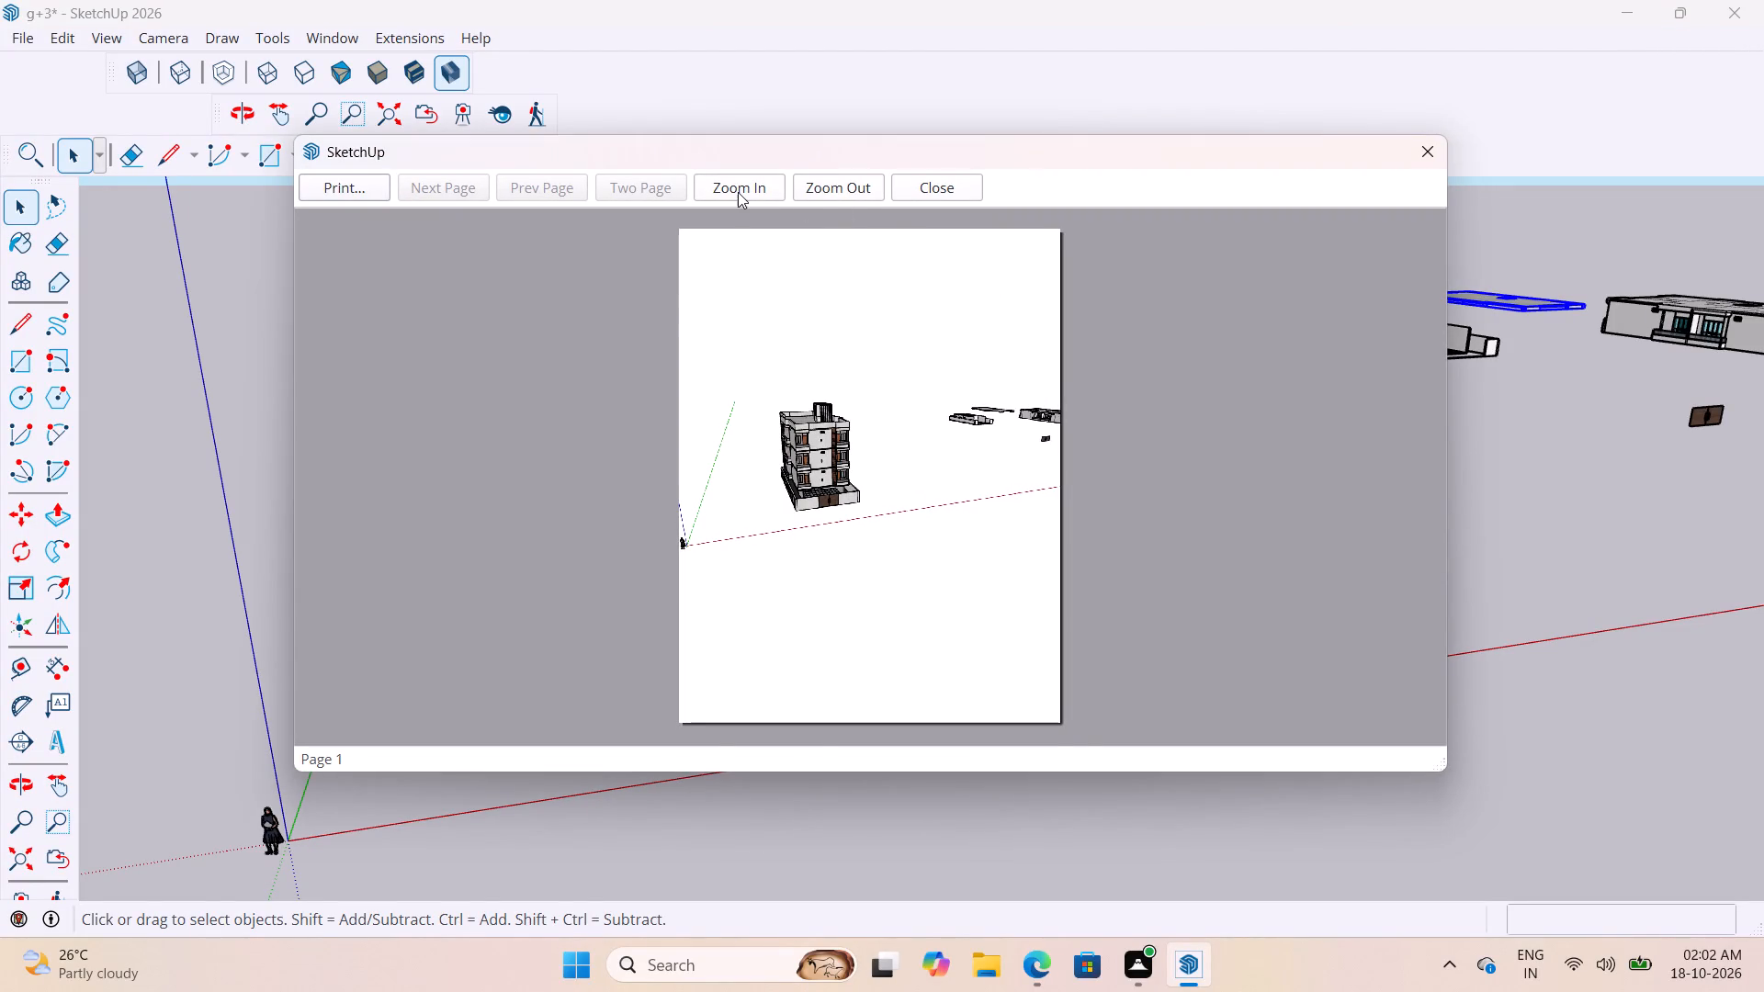
left_click(738, 192)
double_click(738, 192)
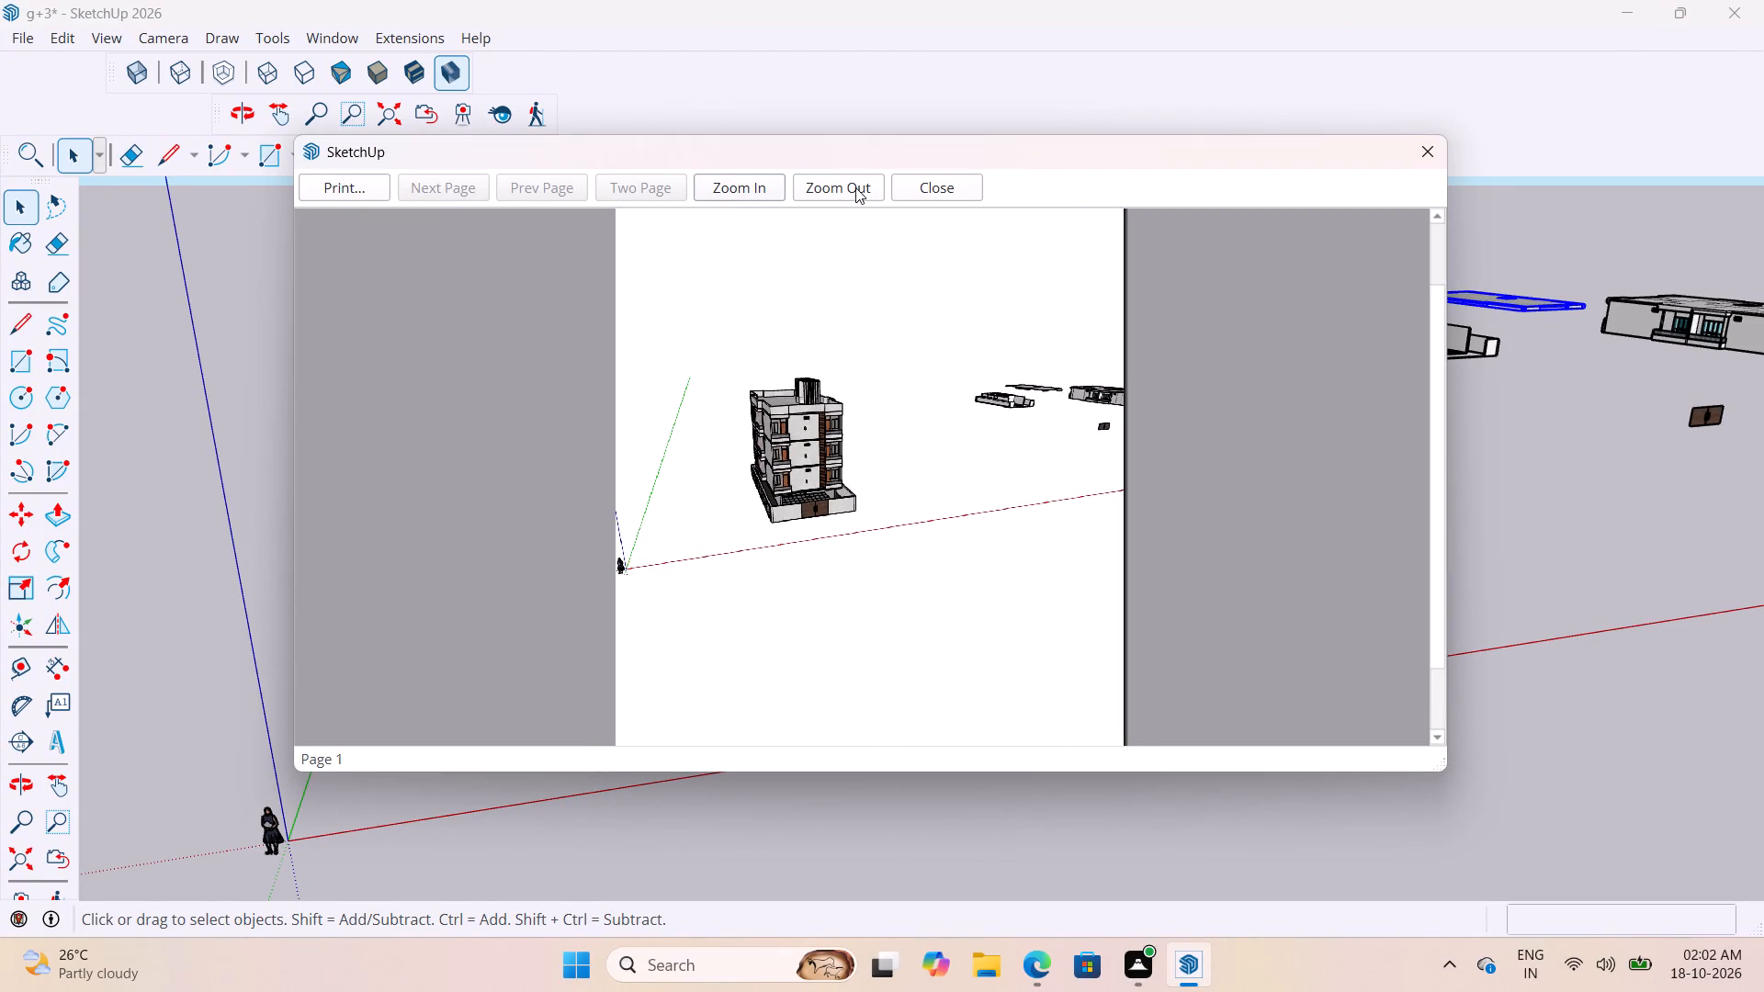
triple_click(756, 181)
scroll(435, 263, "up", 1)
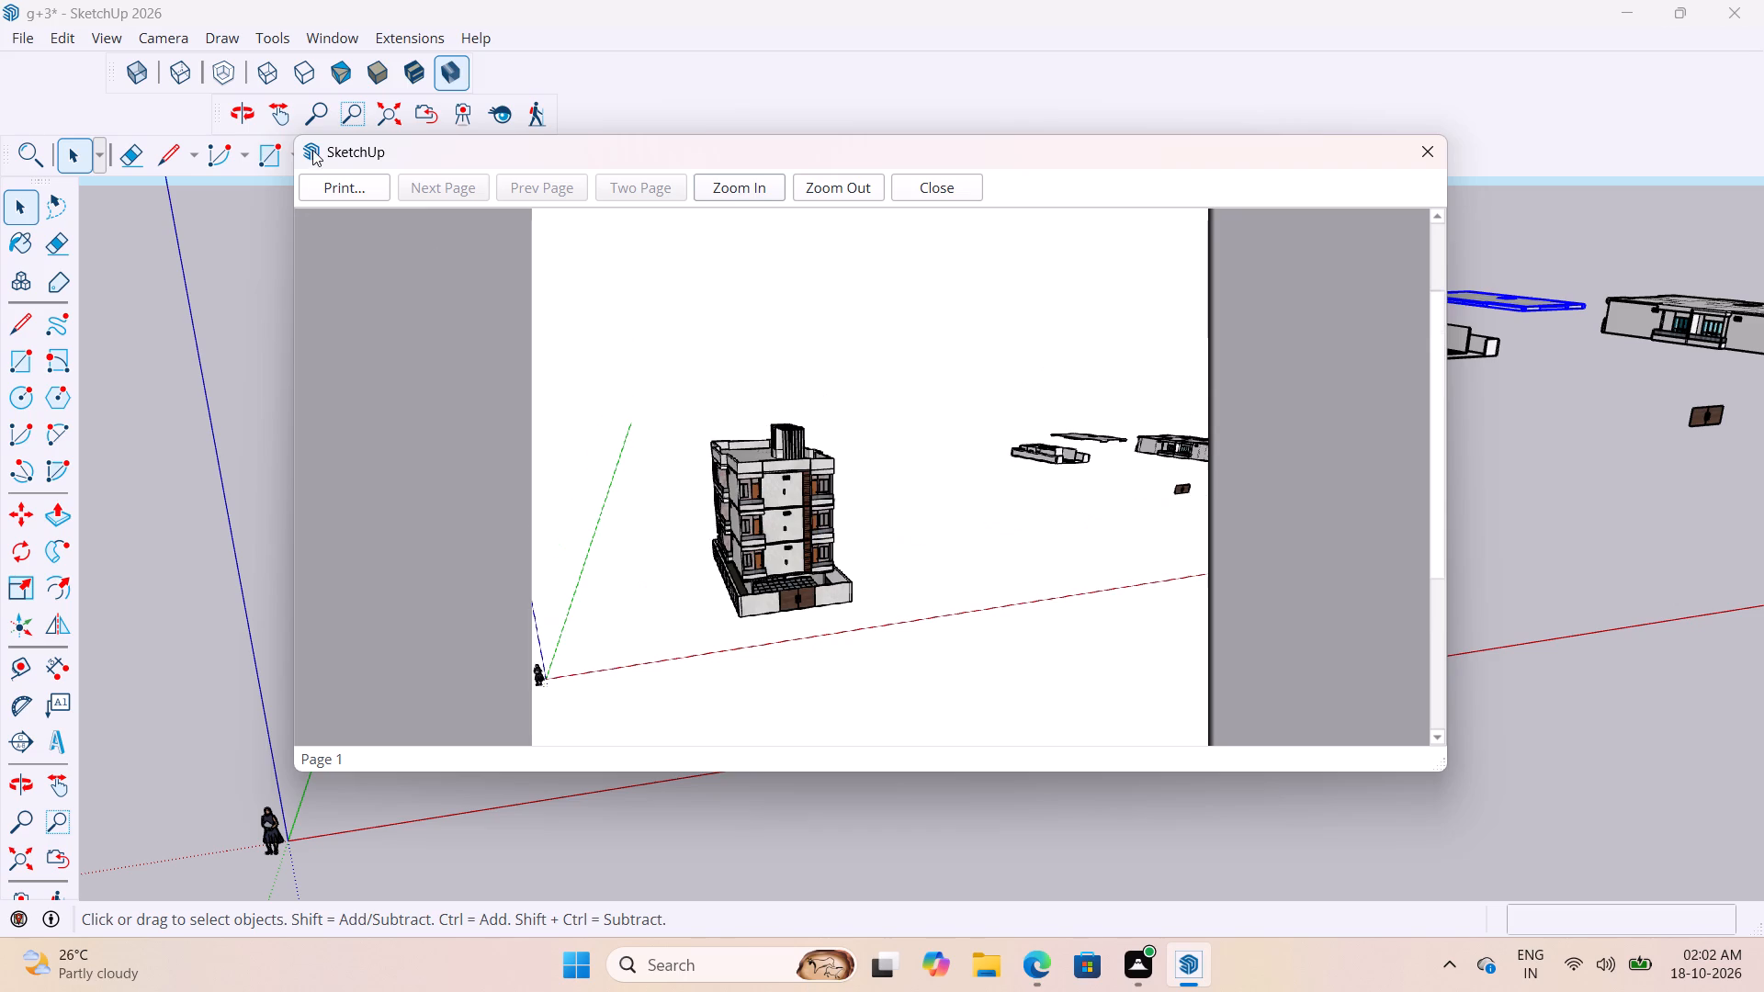
Print the current view to a PDF file named "g+3 sketchup elevation" in the Desktop folder.
double_click(334, 185)
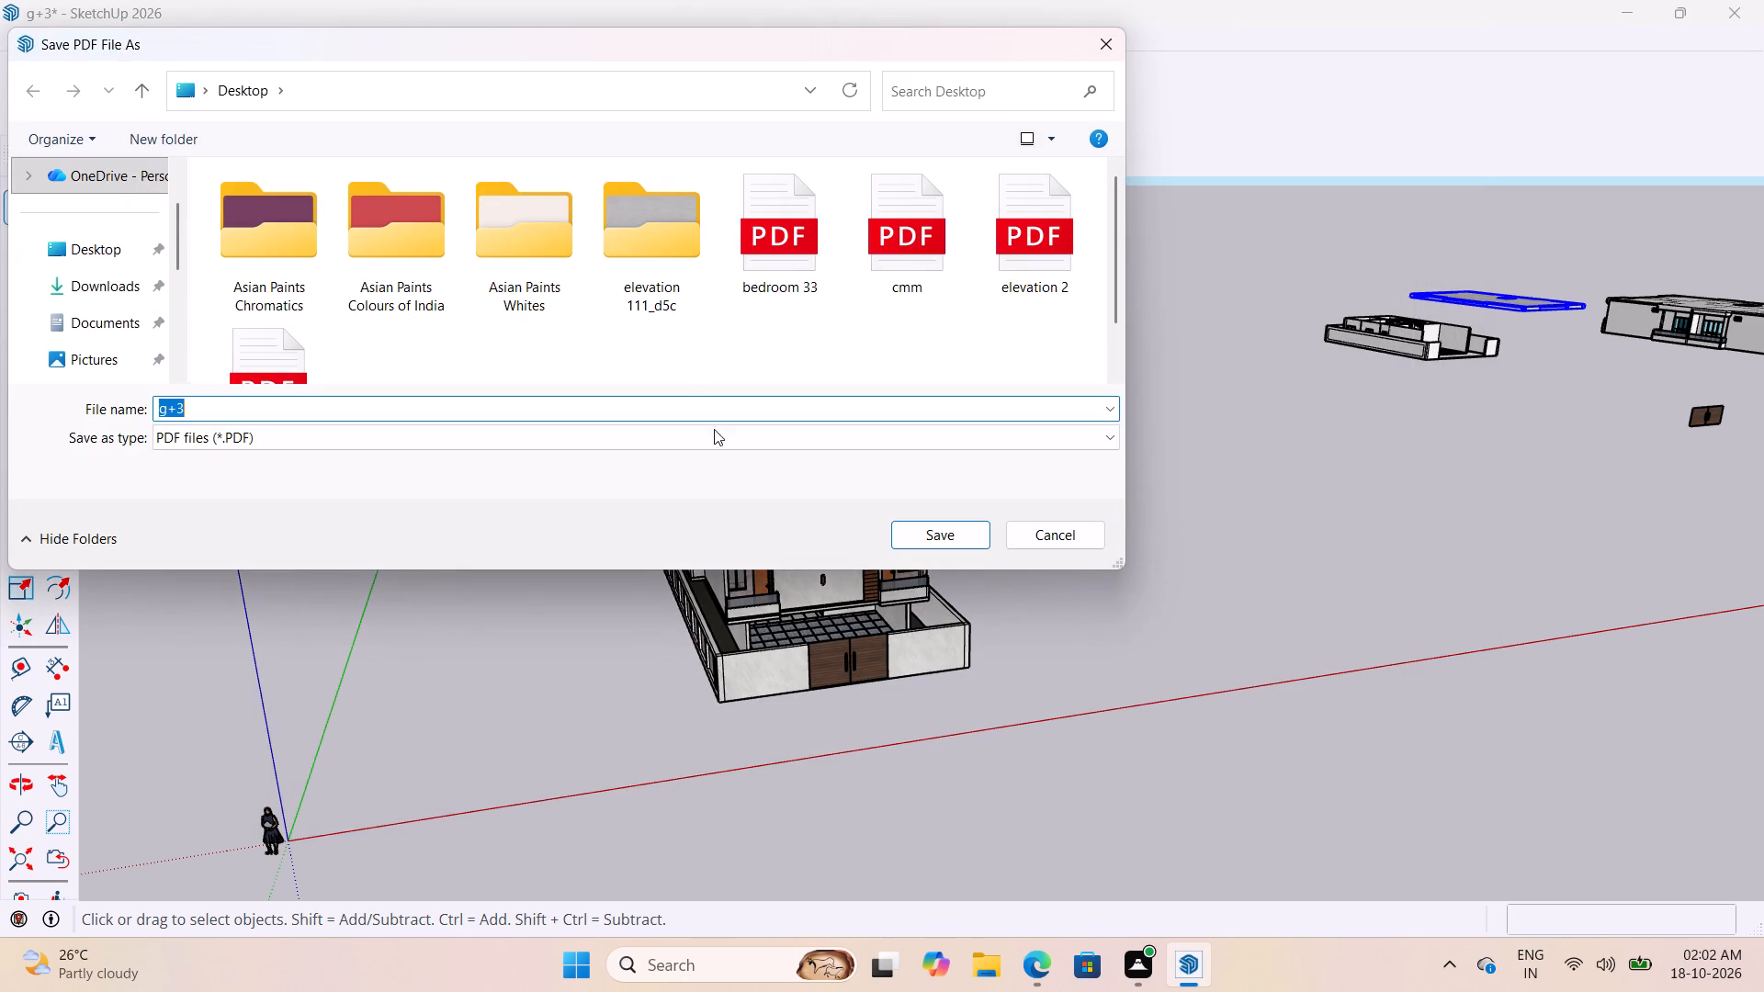
left_click(433, 415)
double_click(433, 414)
left_click(441, 412)
key("space")
type("h")
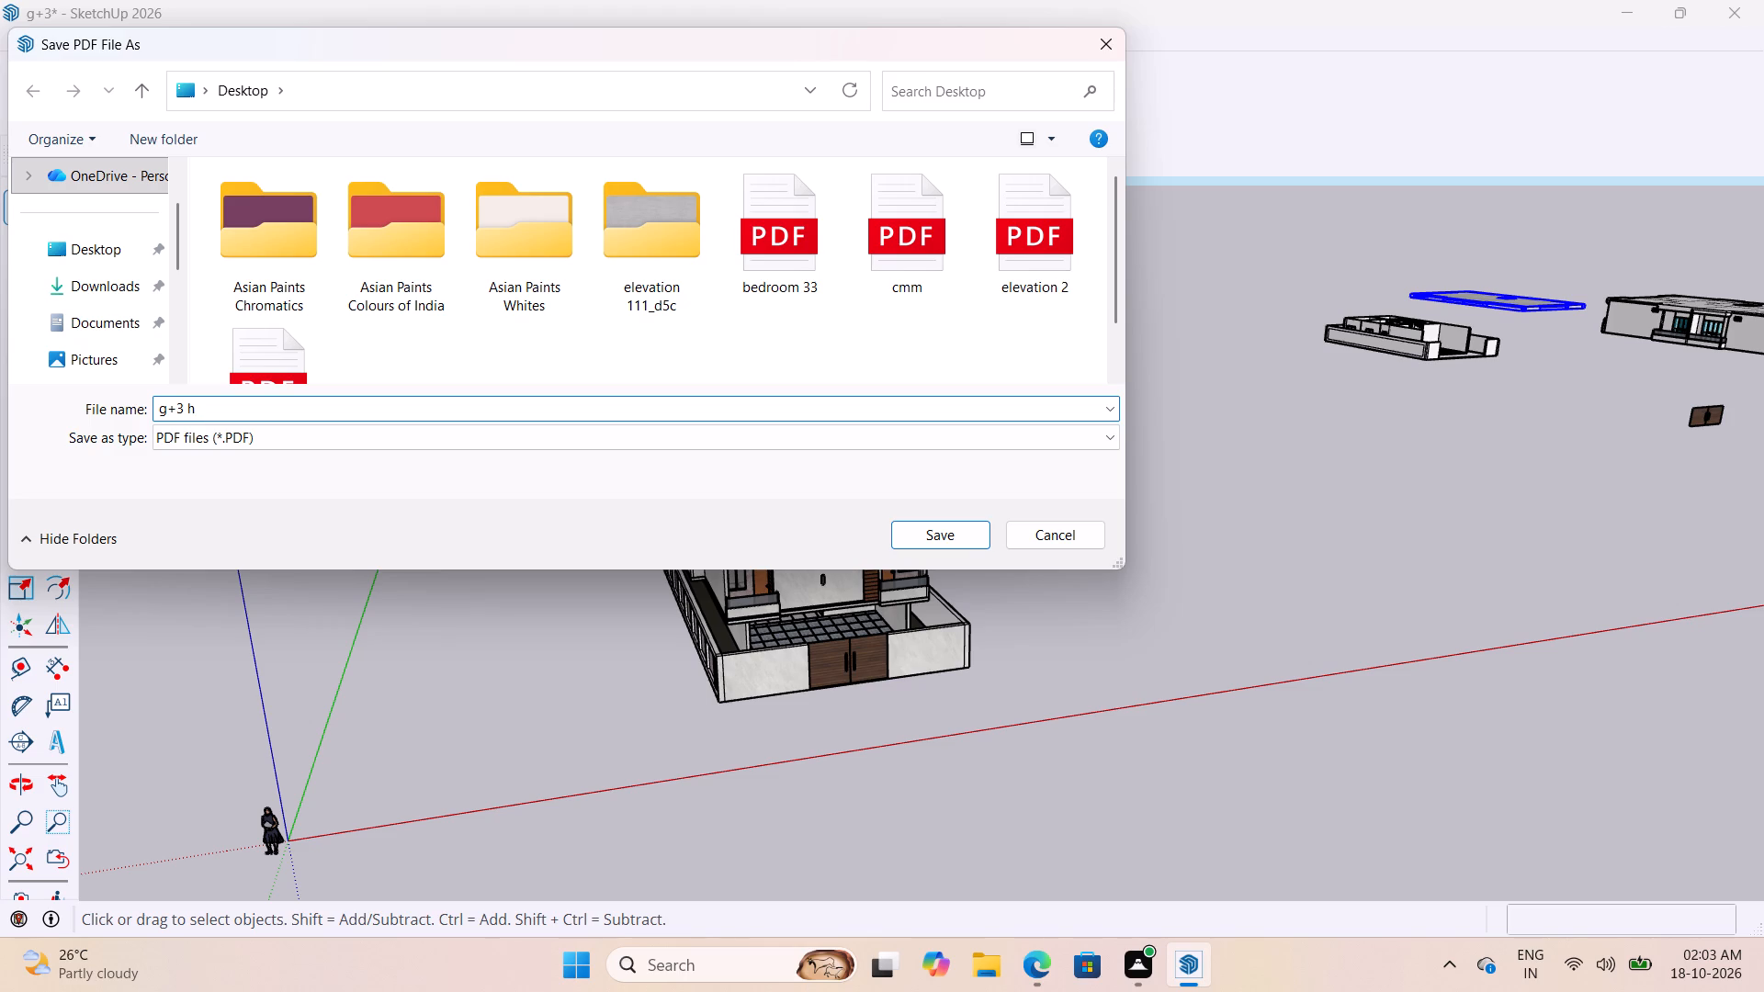
key("BackSpace")
type("sketchup ele")
type("vation")
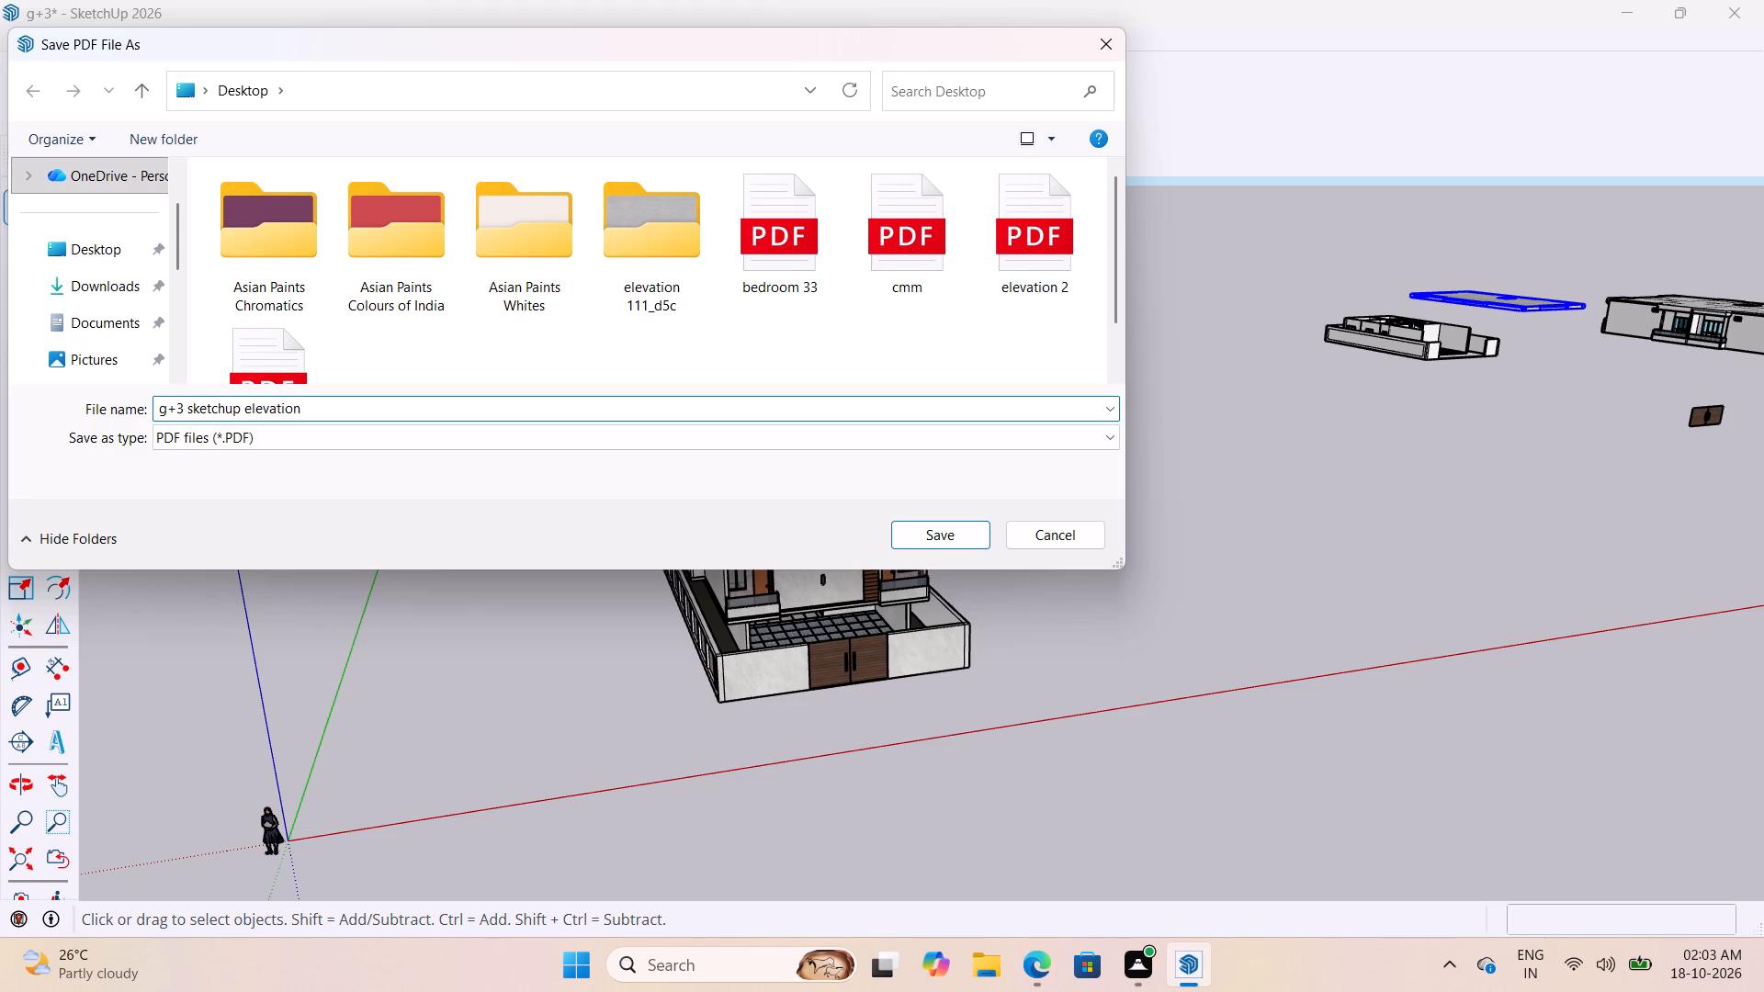
left_click(60, 235)
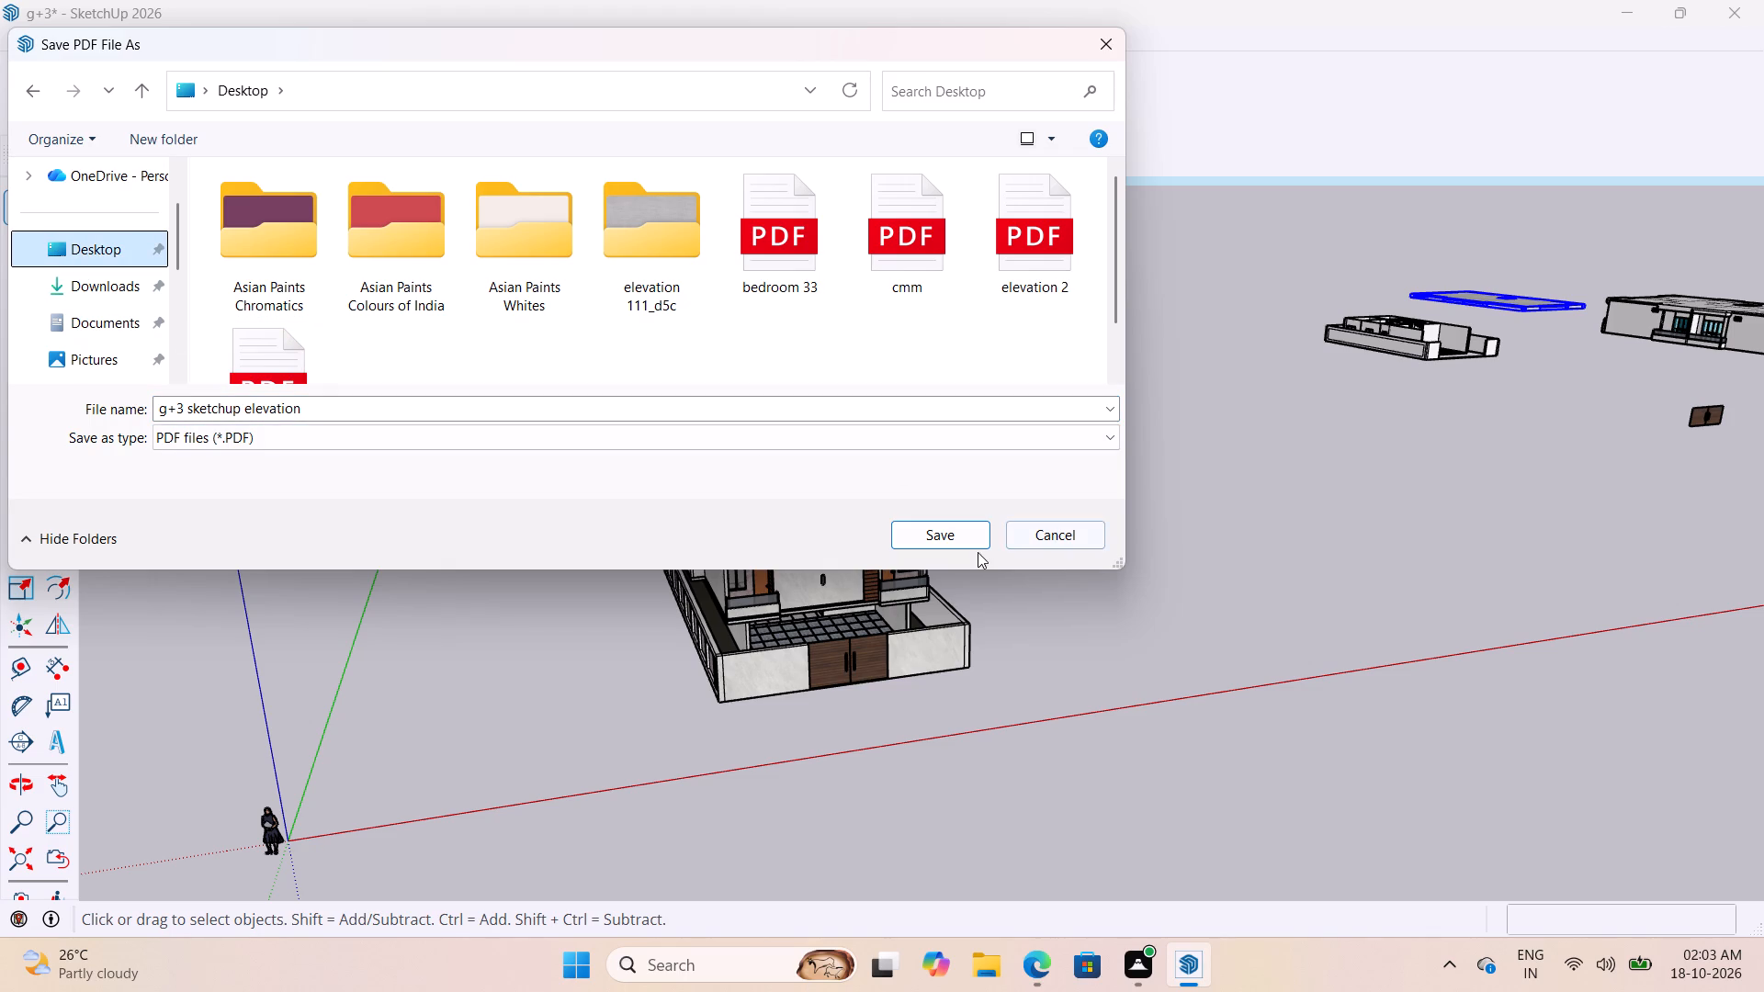
left_click(928, 545)
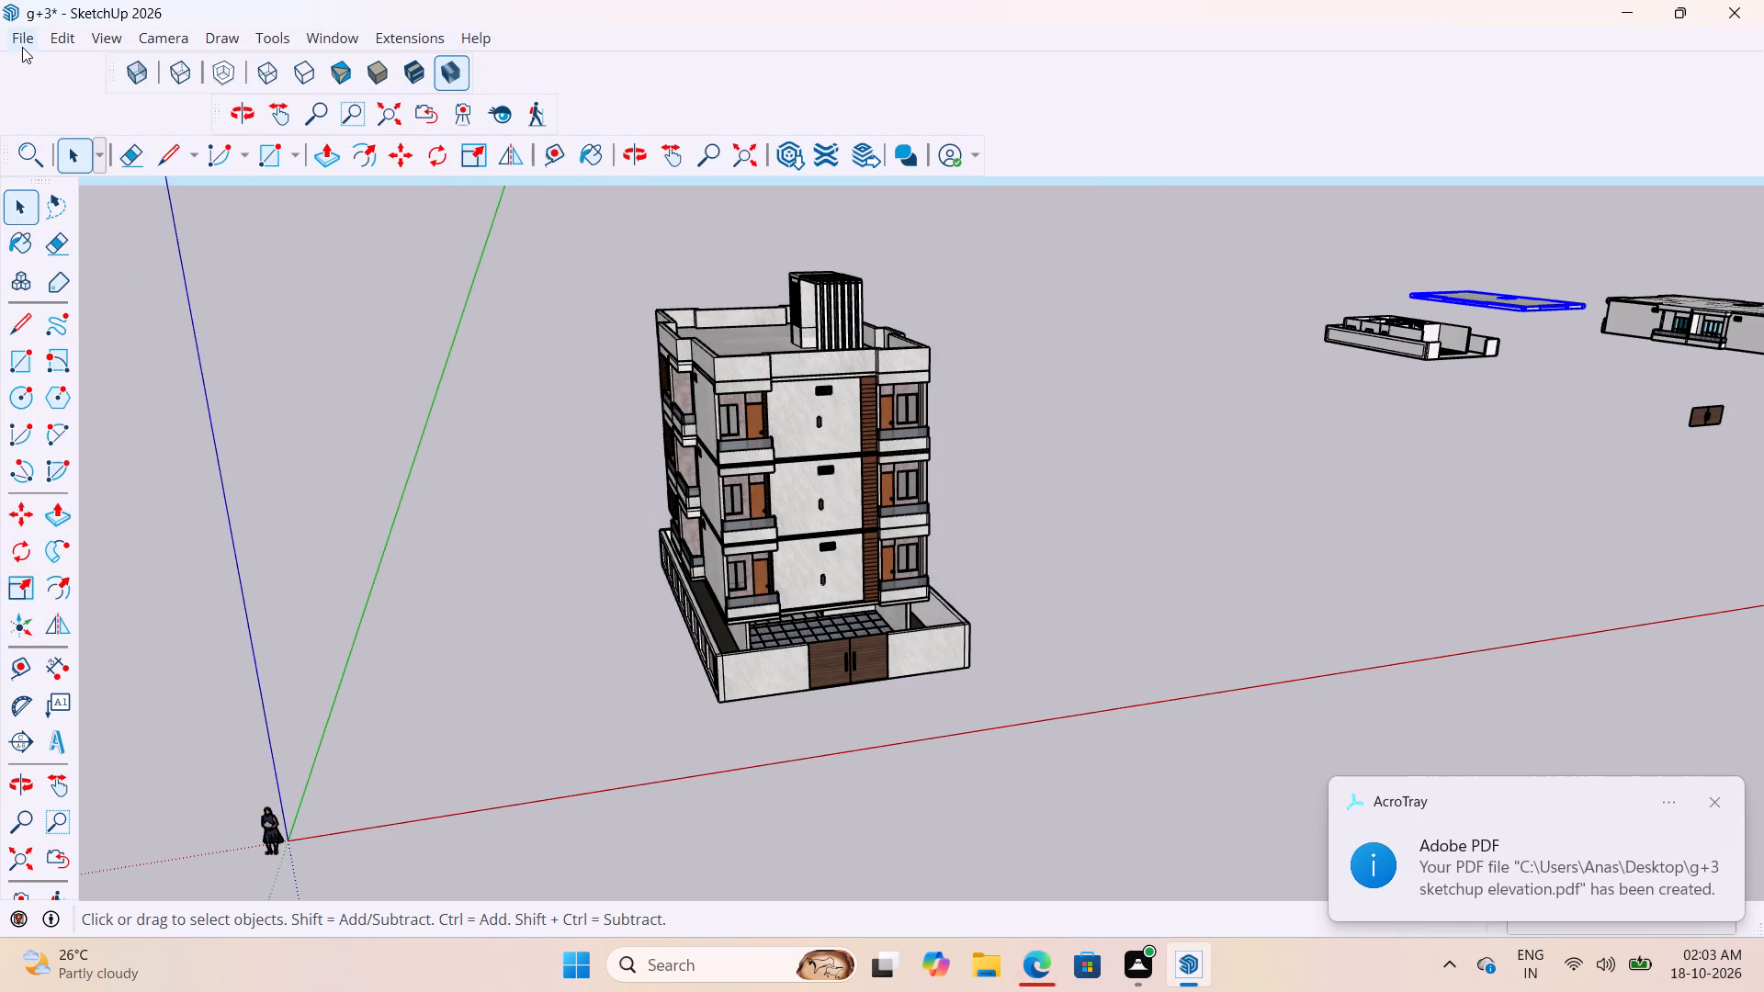
Save the g+3 building model under its existing name.
left_click(22, 45)
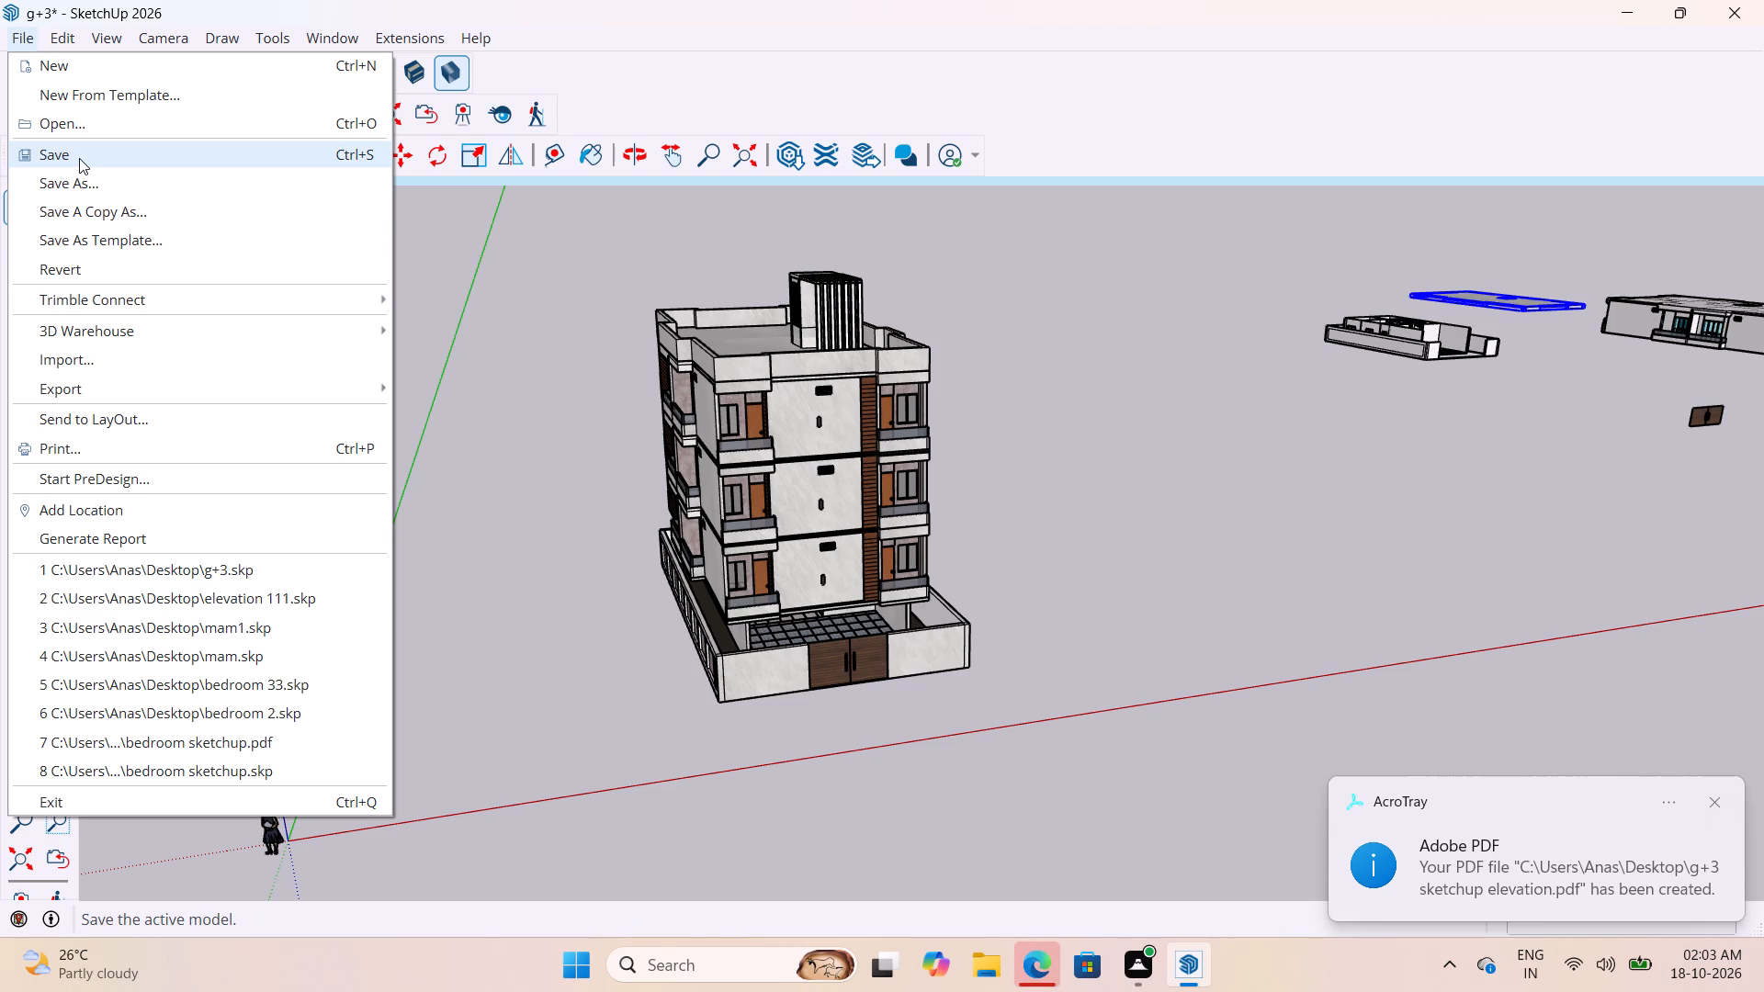
left_click(79, 158)
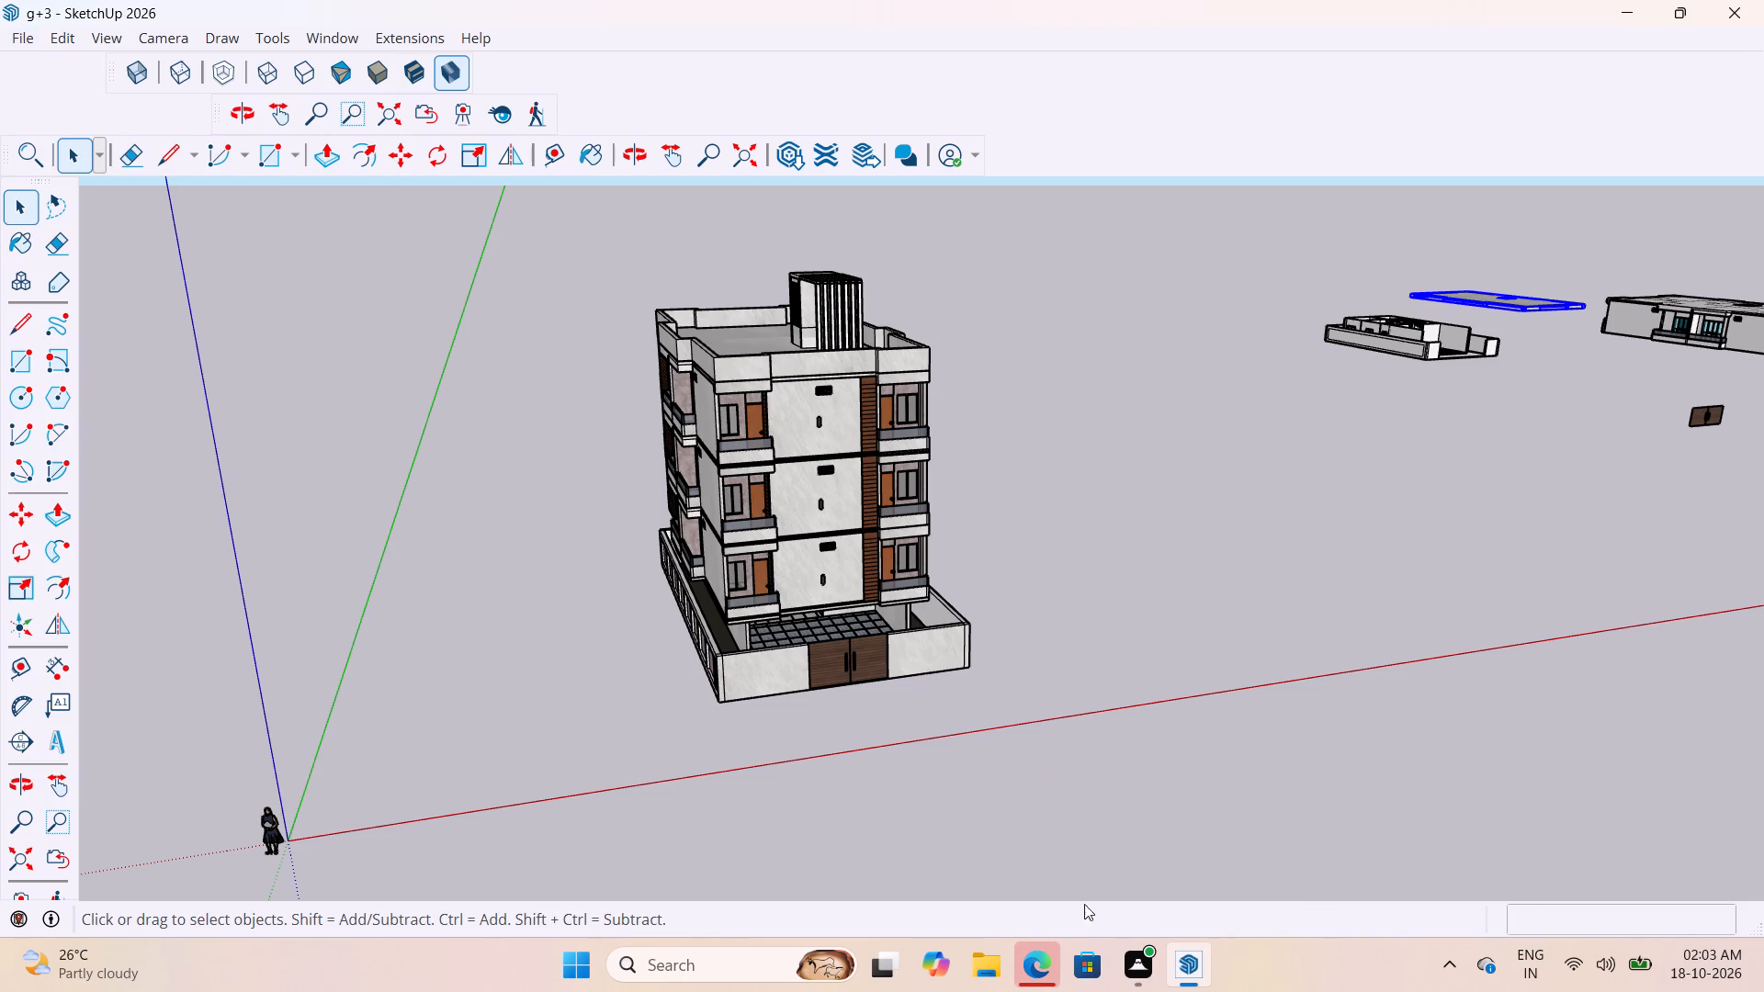